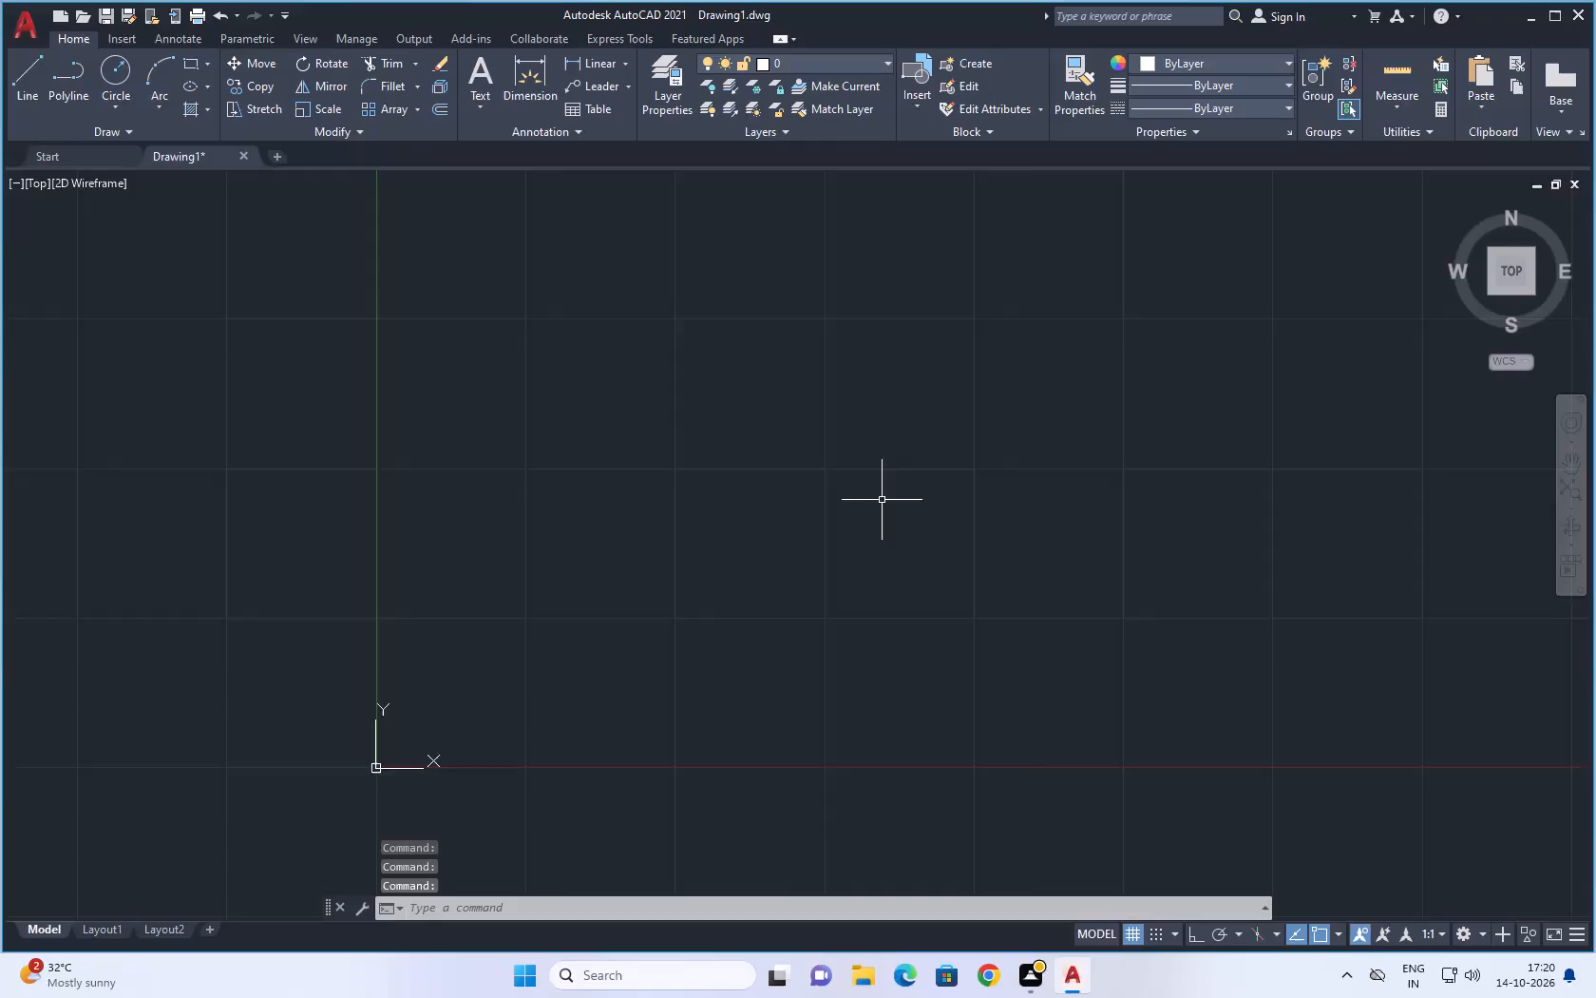
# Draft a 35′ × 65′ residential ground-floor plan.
# Set the drawing's length units to Engineering with a precision of 0'-0.00".
pyautogui.scroll(-1, 882, 500)
pyautogui.moveTo(952, 487); pyautogui.dragTo(839, 507, button='middle')
pyautogui.scroll(1, 883, 490)
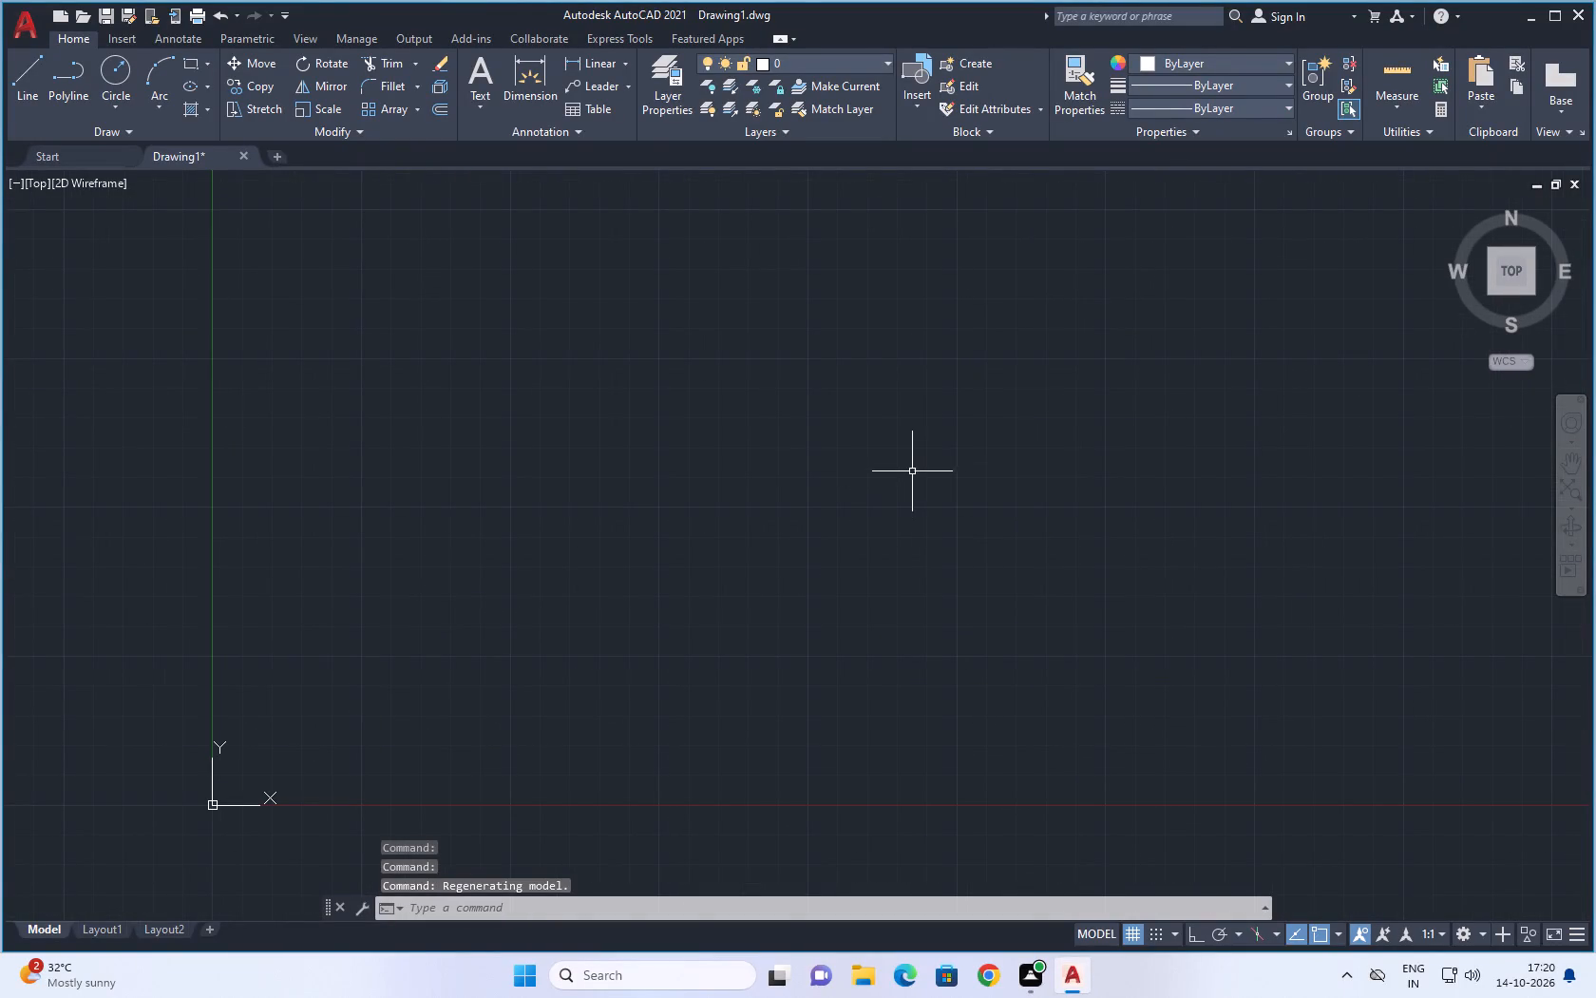
pyautogui.write('UN')
pyautogui.press('space')
pyautogui.click(716, 355)
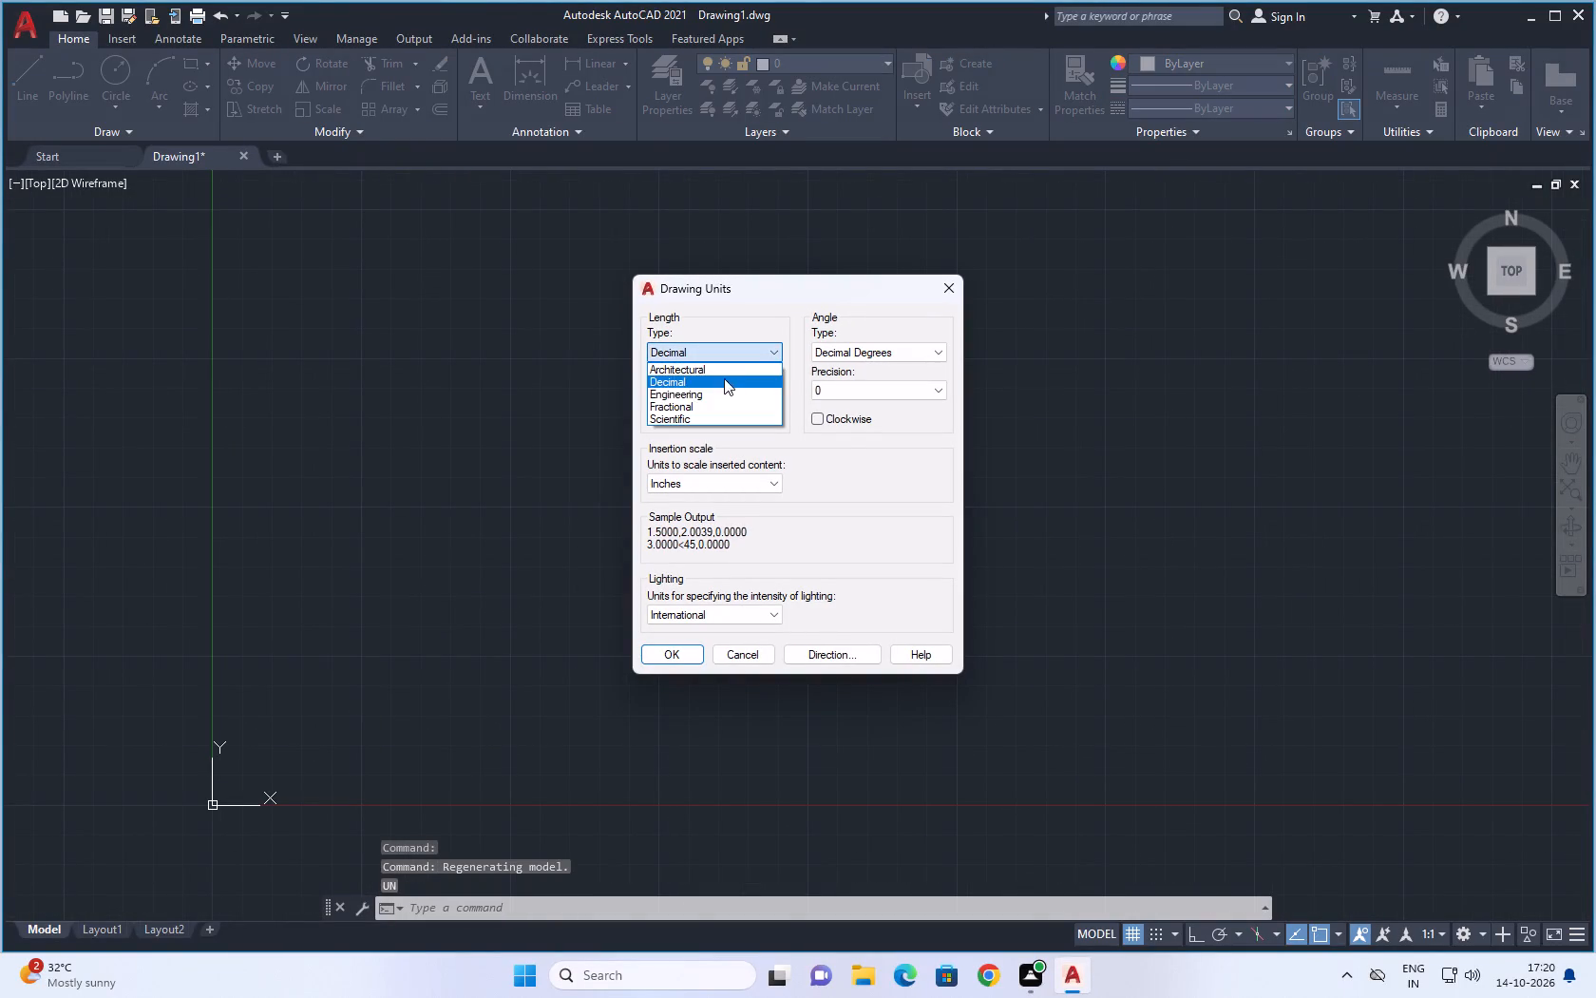
pyautogui.click(724, 393)
pyautogui.click(746, 388)
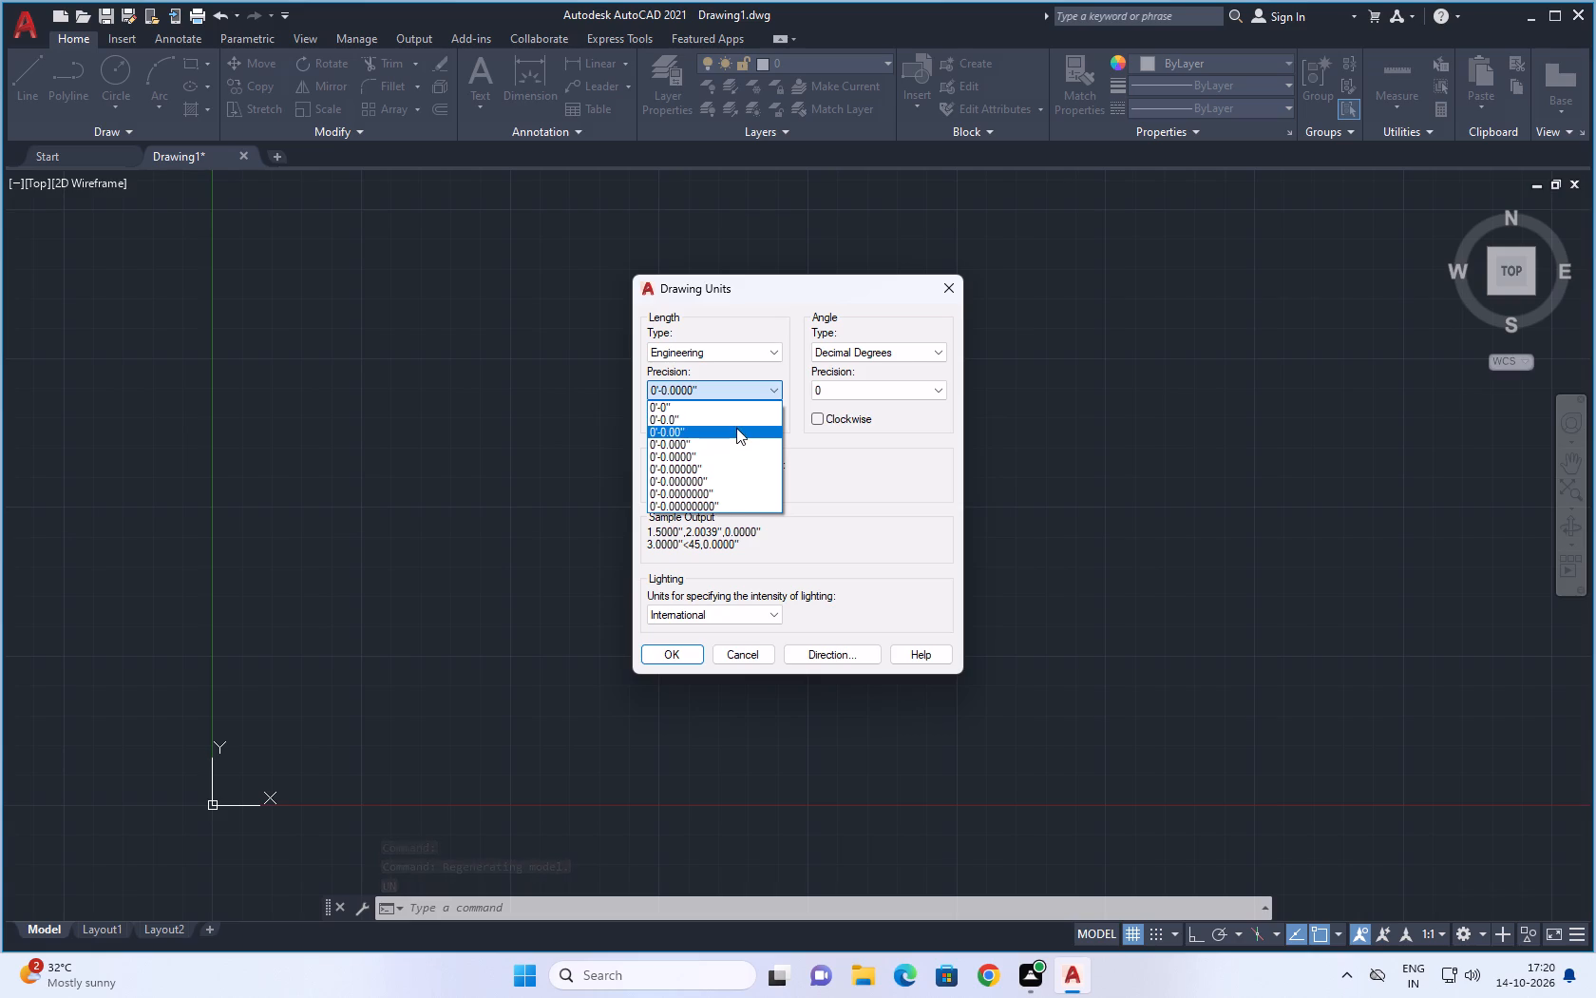
pyautogui.click(736, 429)
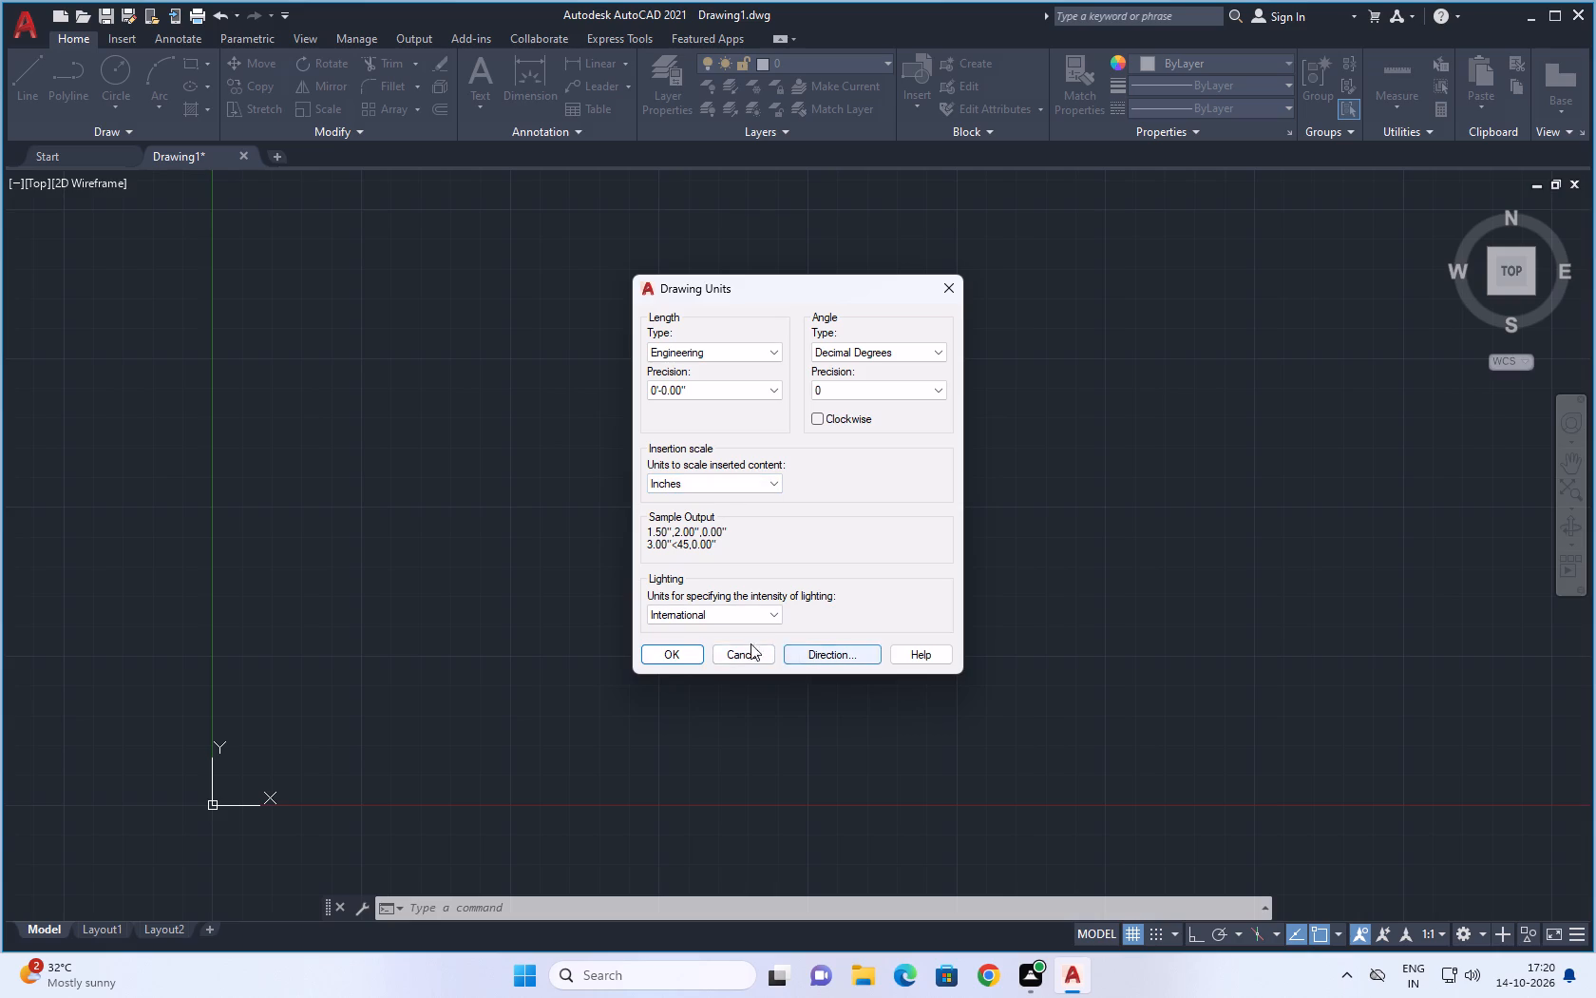
pyautogui.click(662, 657)
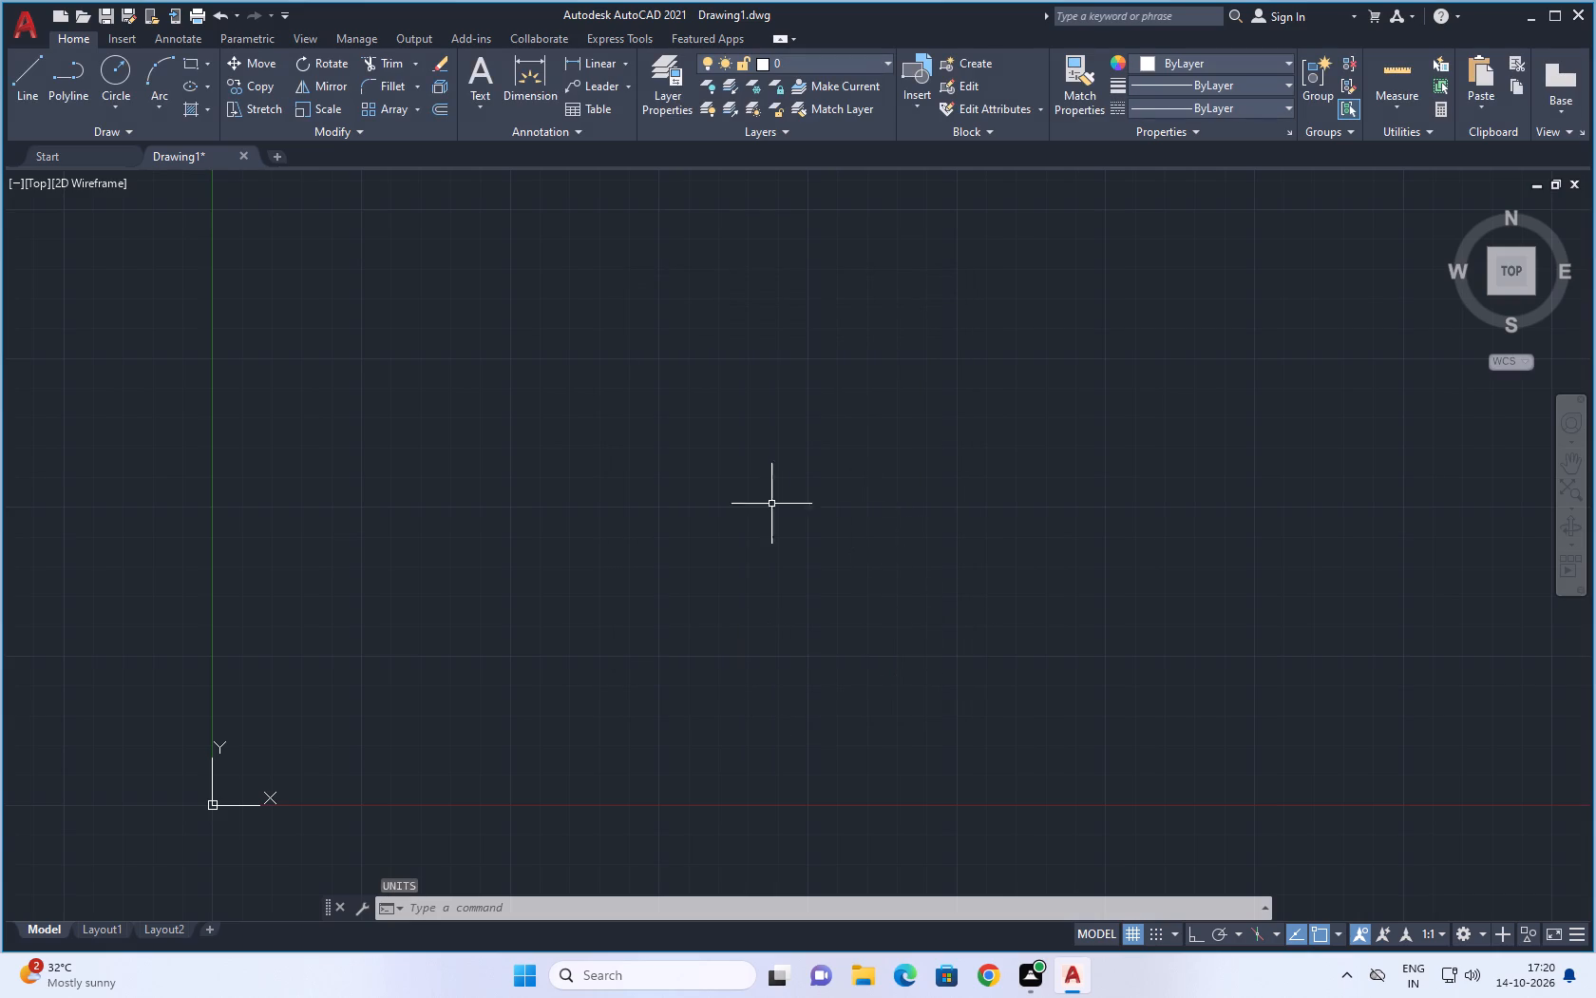
# Modify the Standard dimension style's primary units to Engineering format with 0'-0.00" precision.
pyautogui.write('D')
pyautogui.press('space')
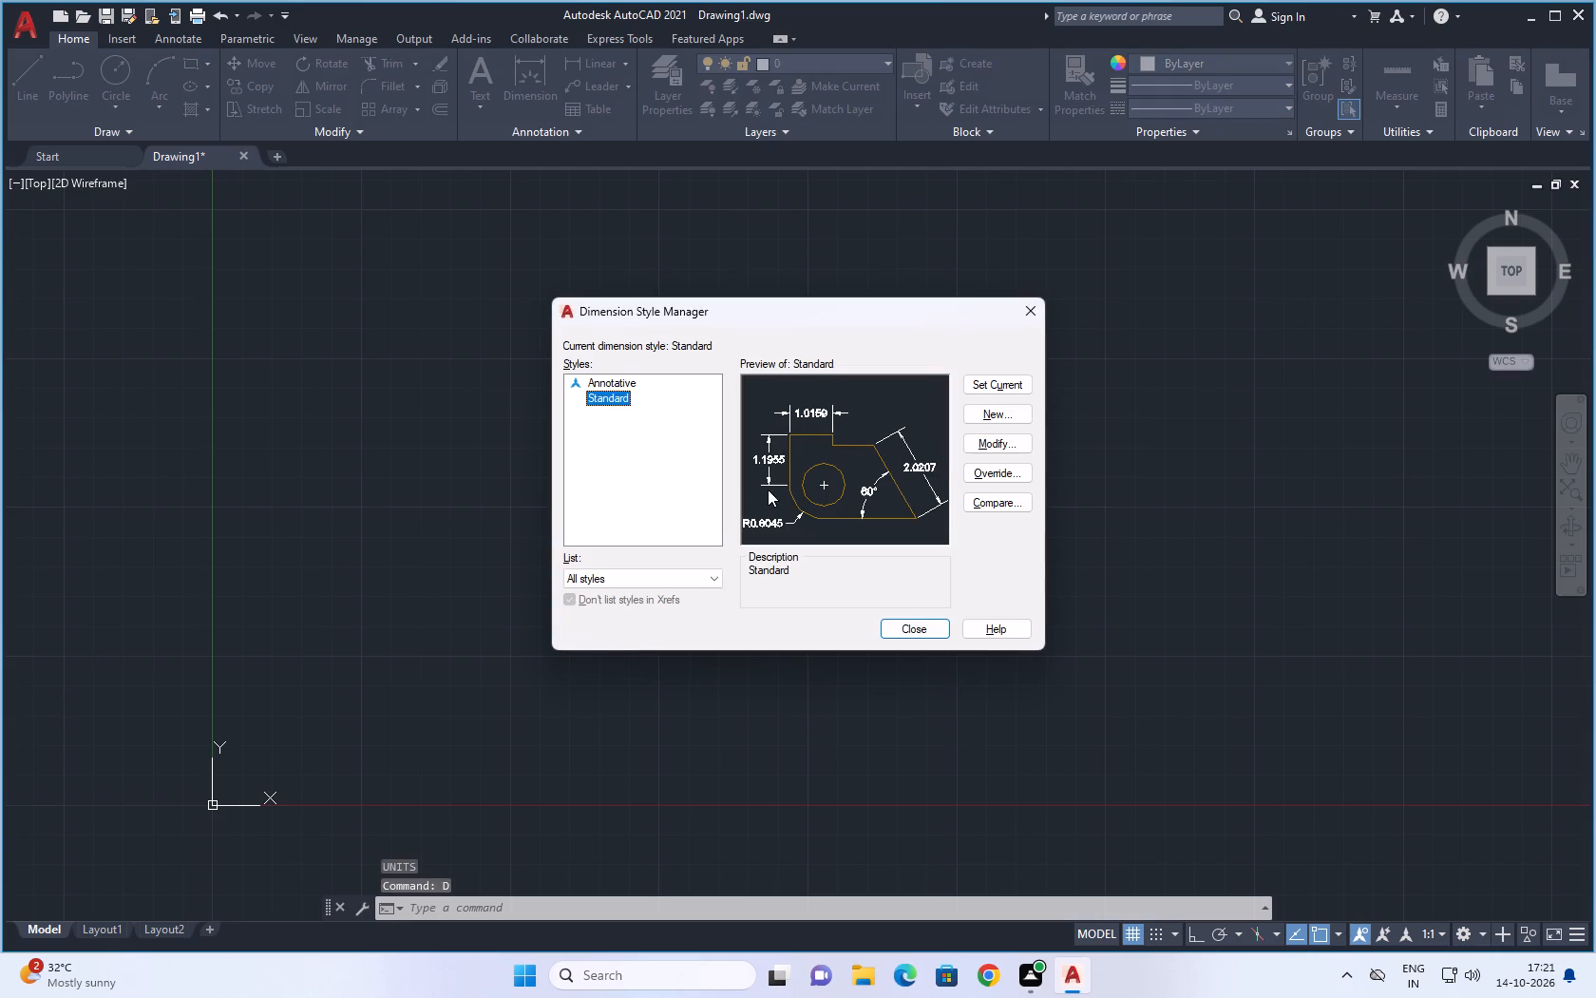
pyautogui.click(998, 447)
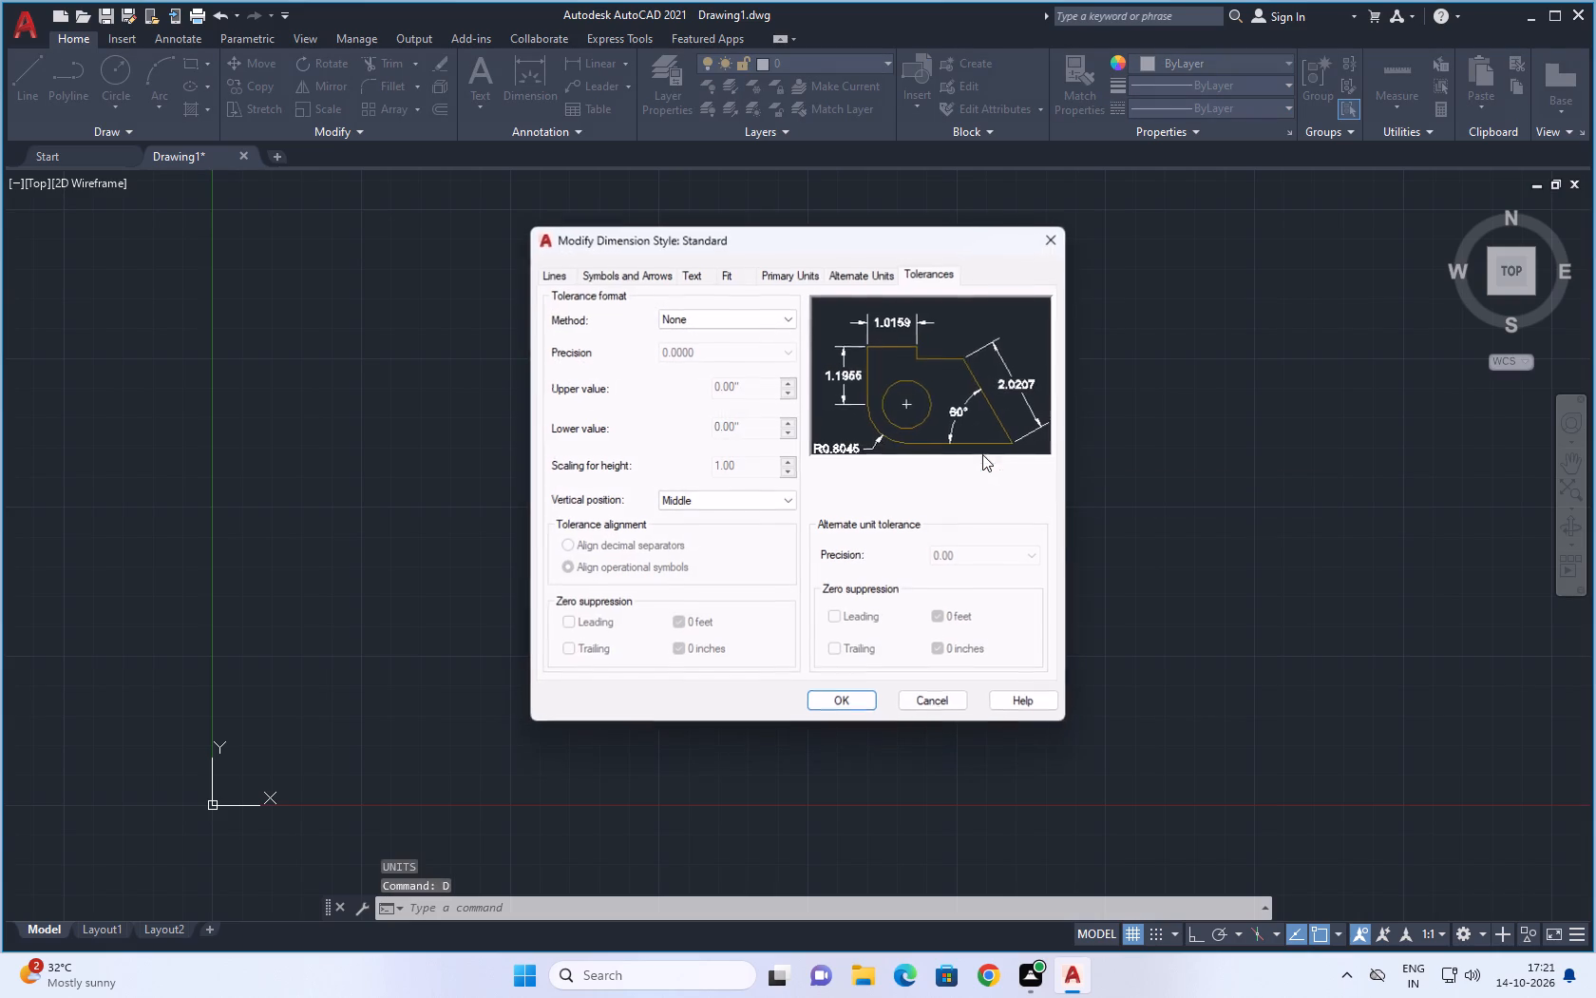
pyautogui.click(640, 273)
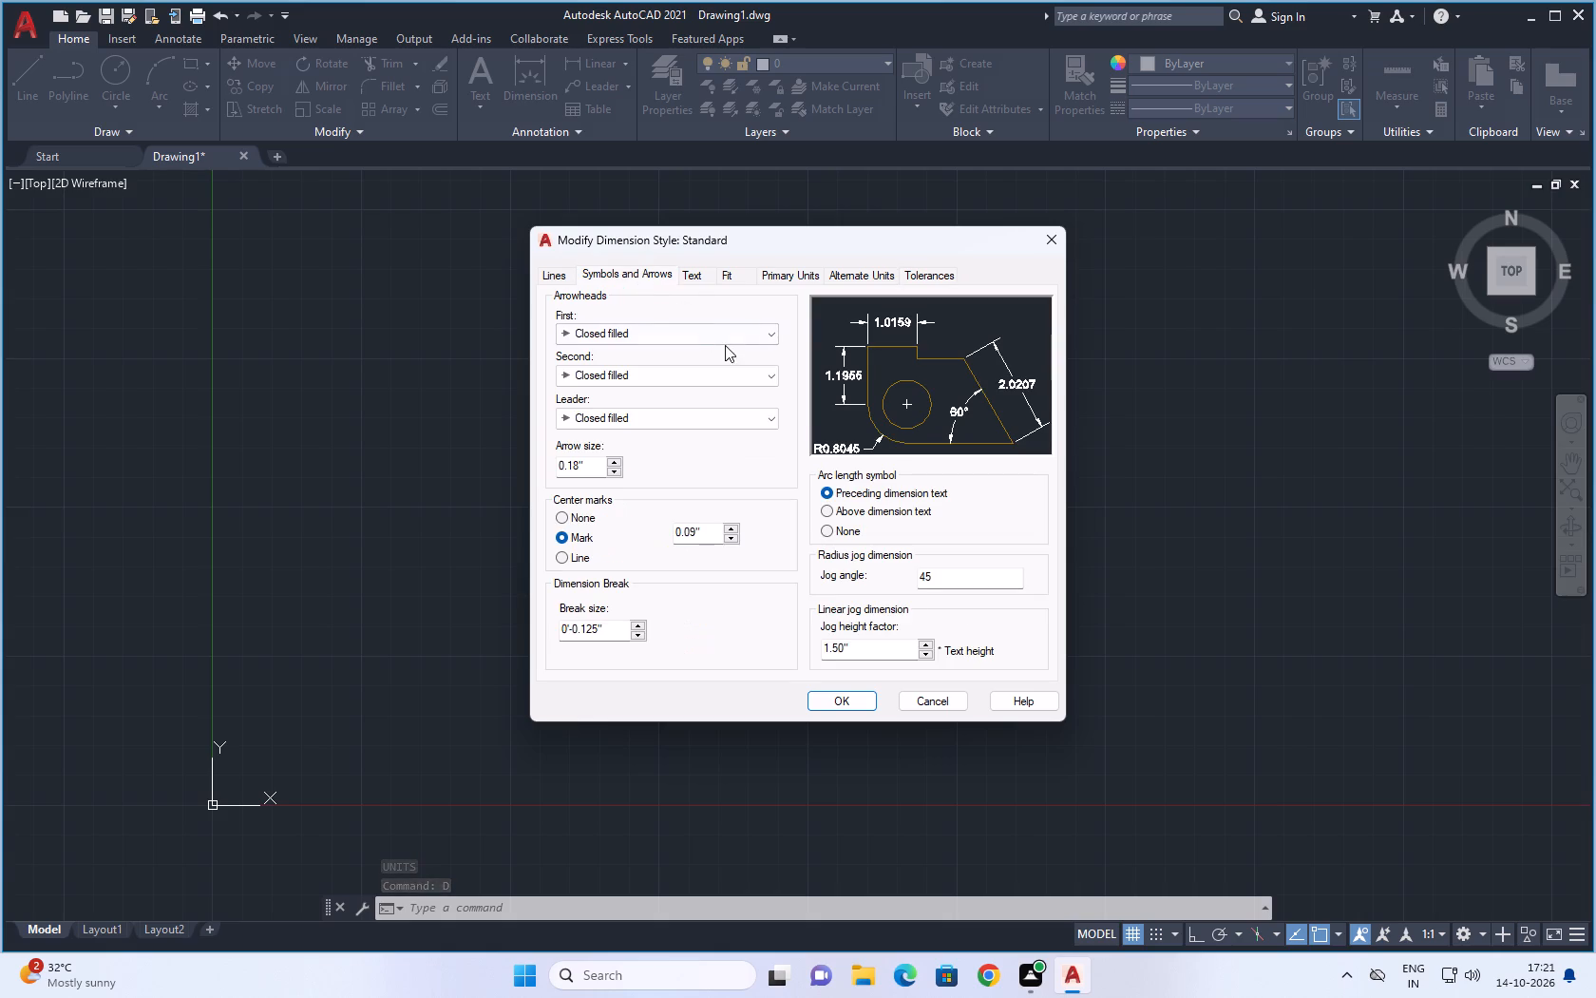
pyautogui.click(779, 276)
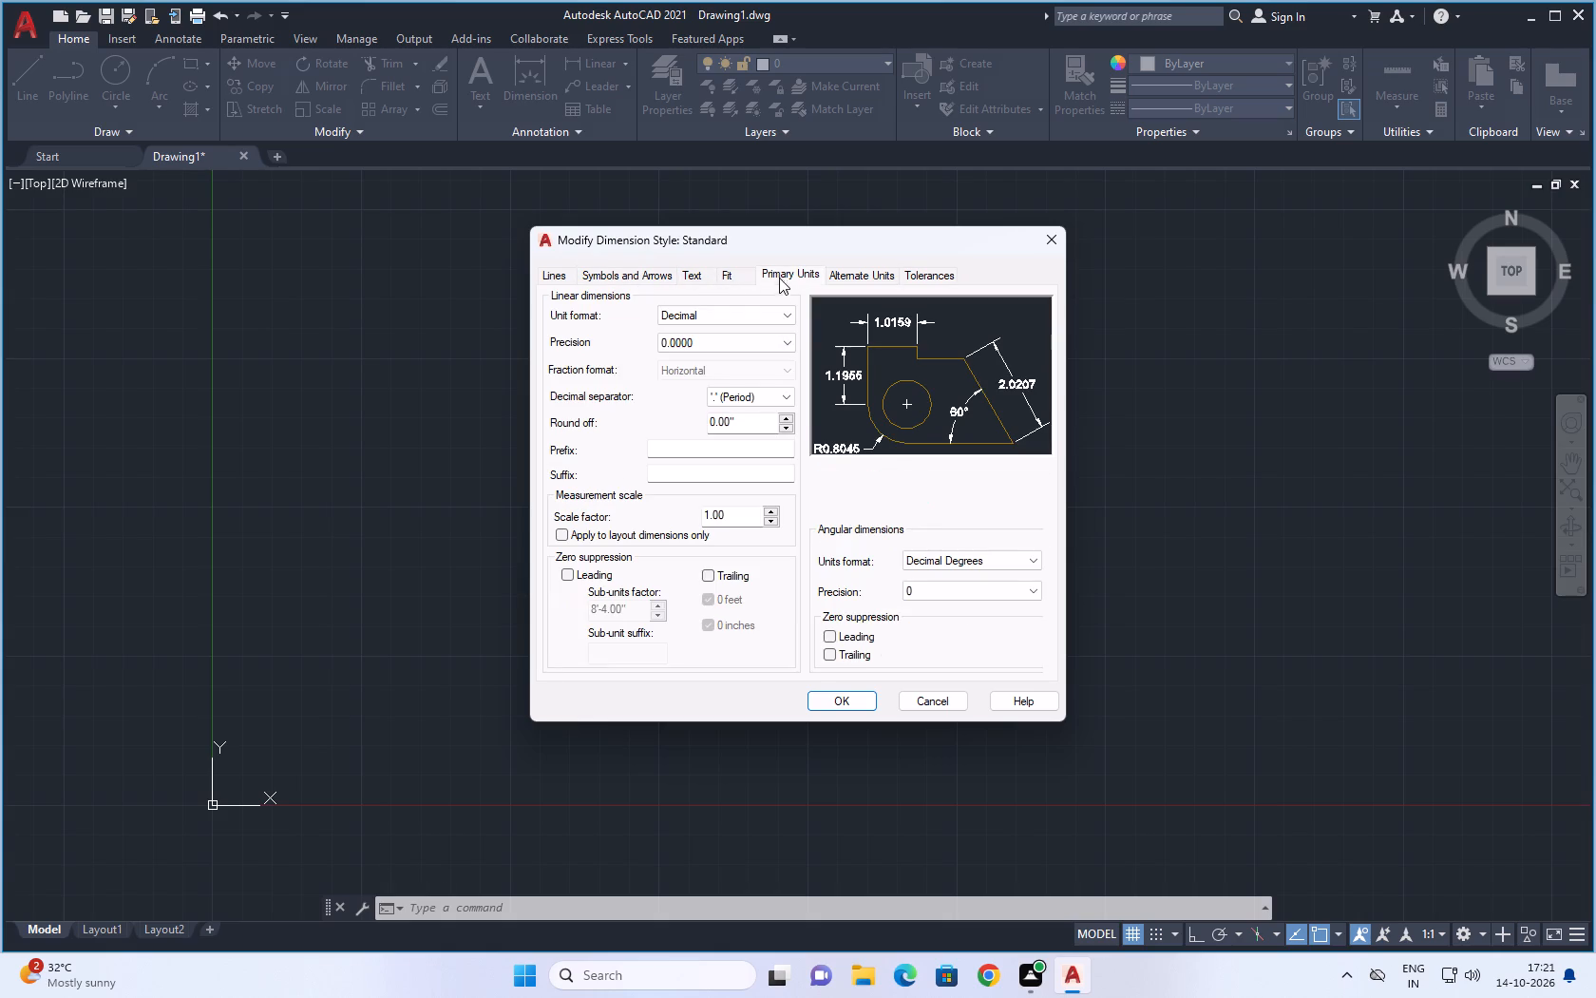
pyautogui.click(776, 317)
pyautogui.click(749, 355)
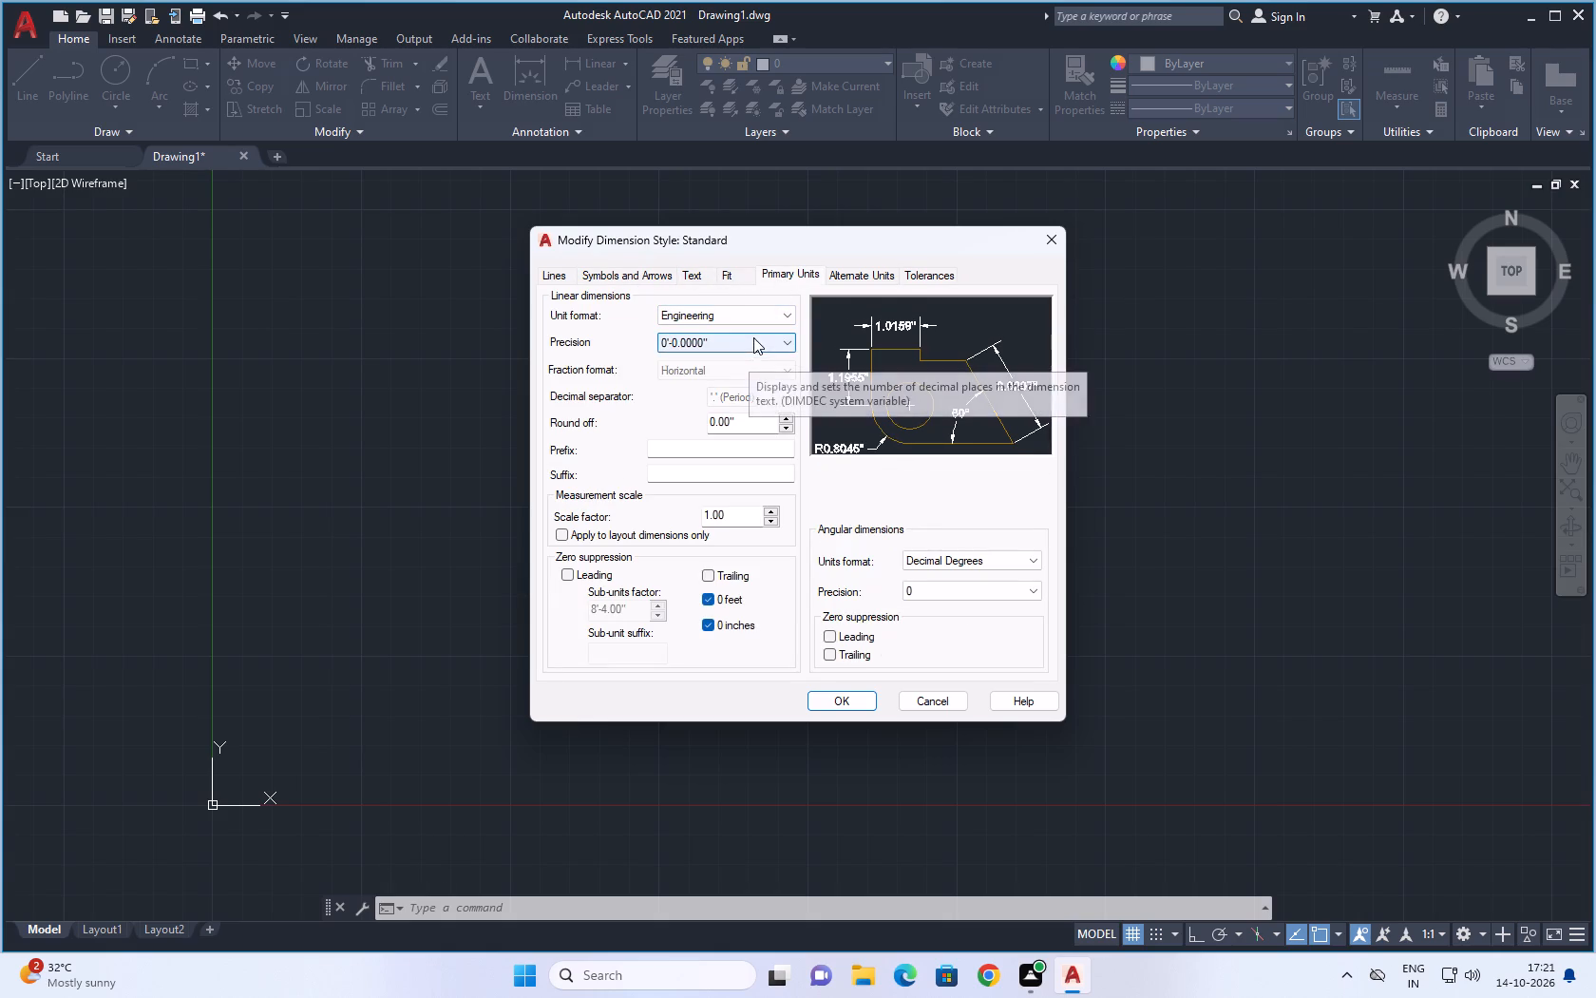
pyautogui.click(753, 337)
pyautogui.click(739, 379)
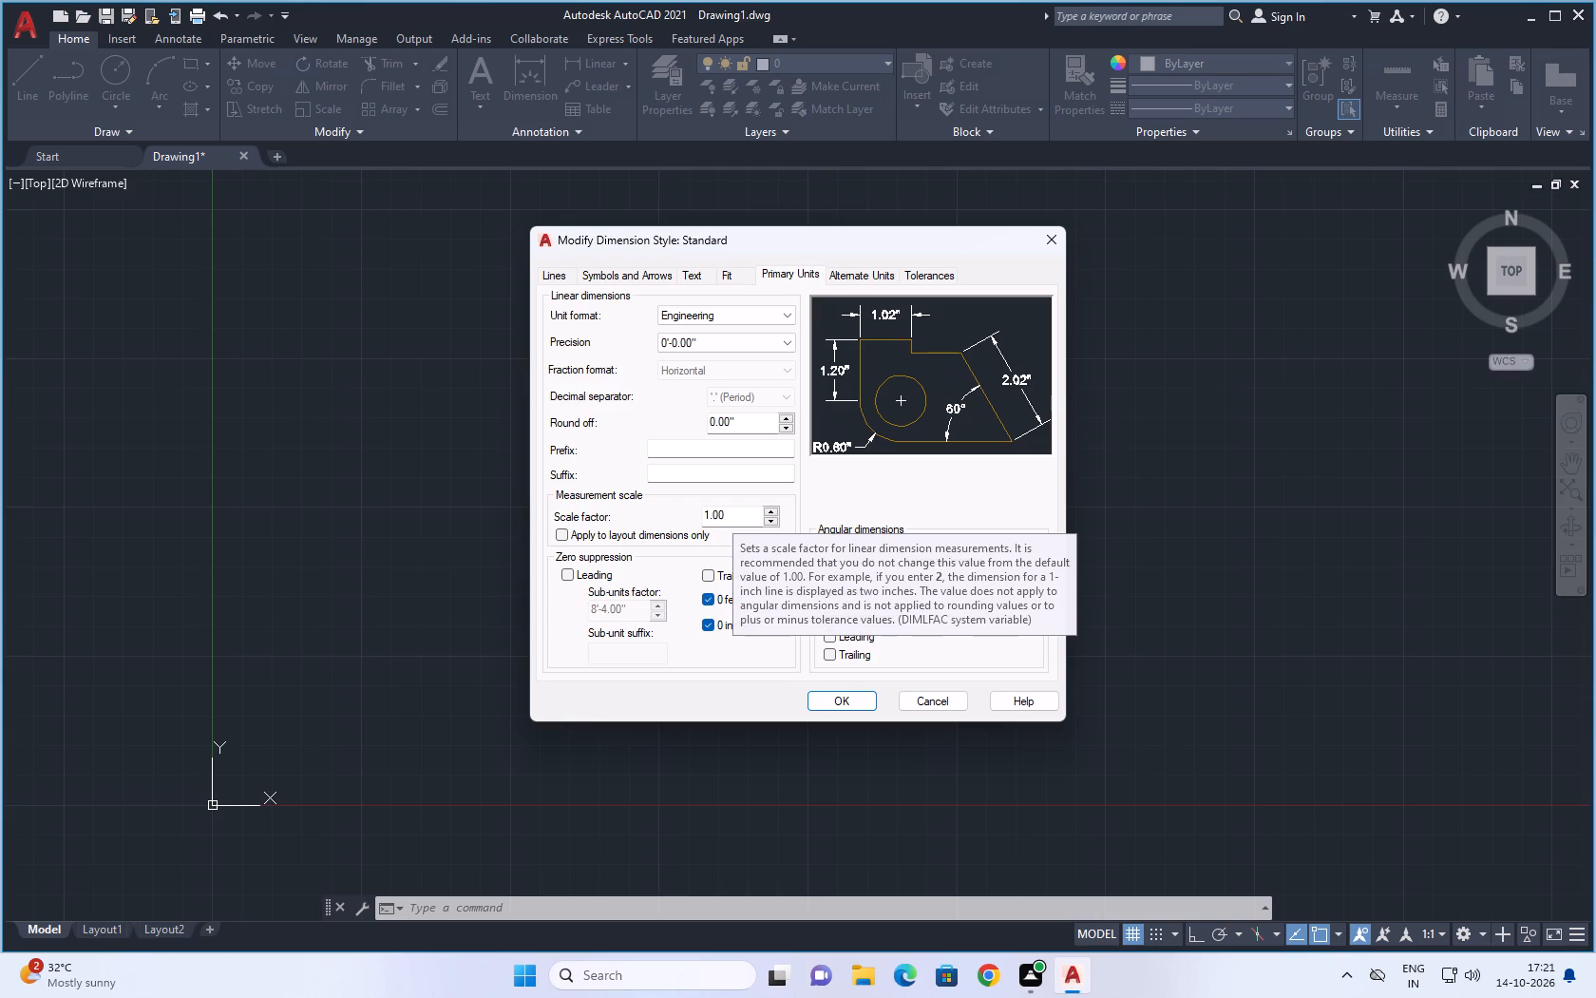
pyautogui.click(737, 340)
pyautogui.click(731, 371)
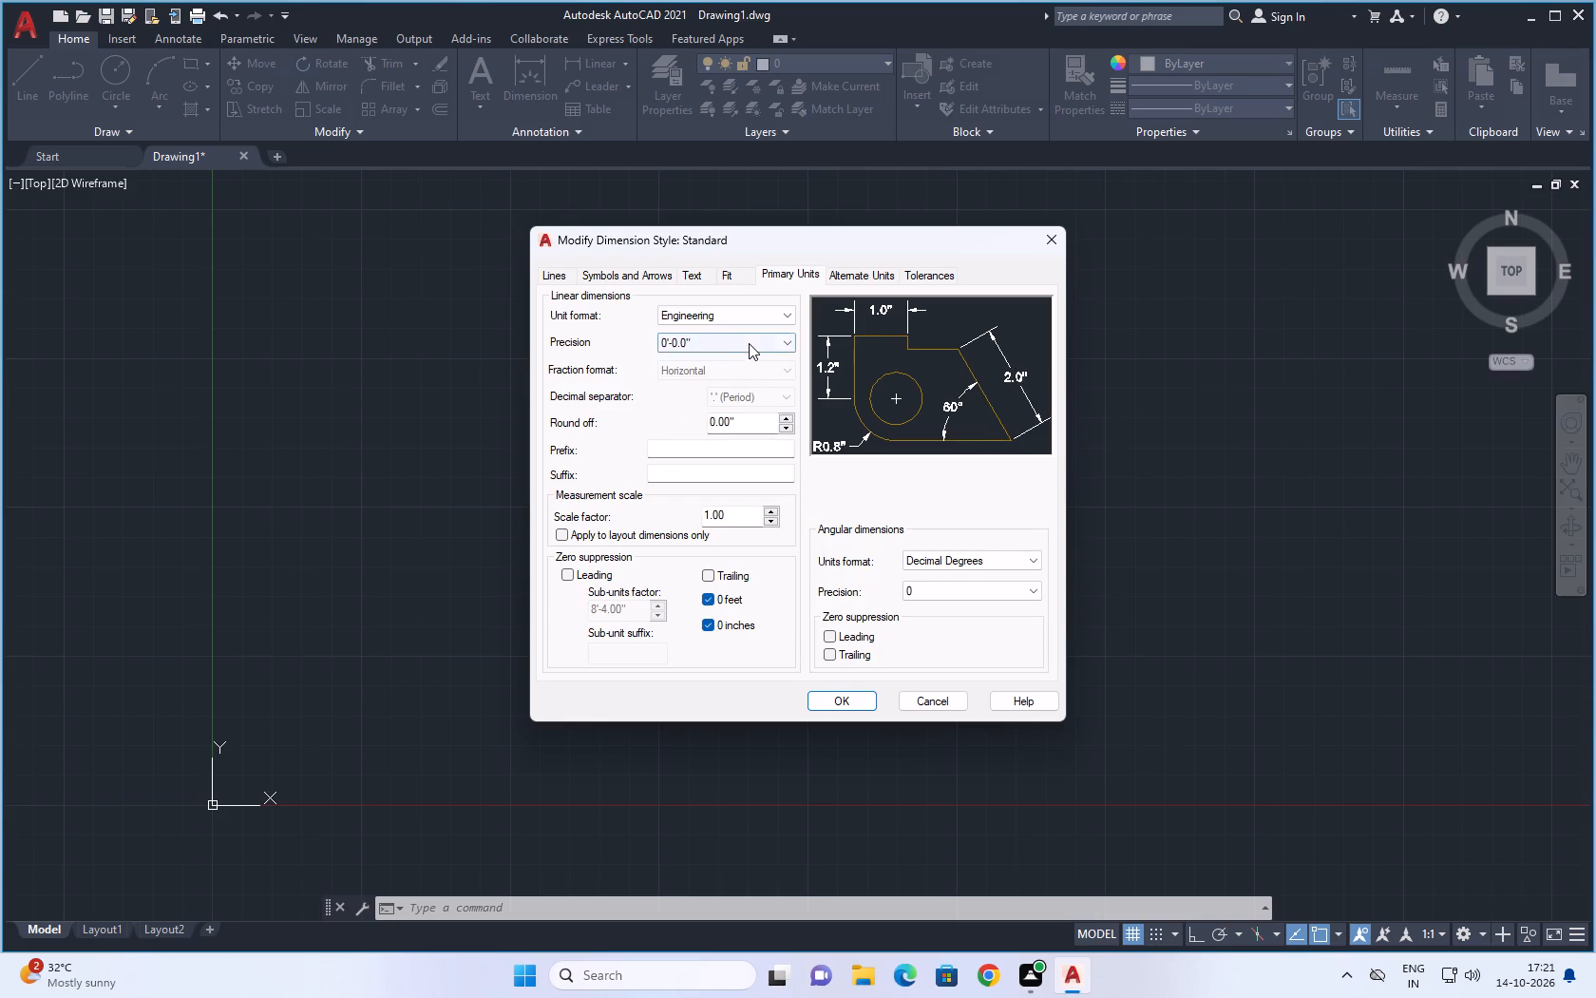
pyautogui.click(749, 343)
pyautogui.click(735, 389)
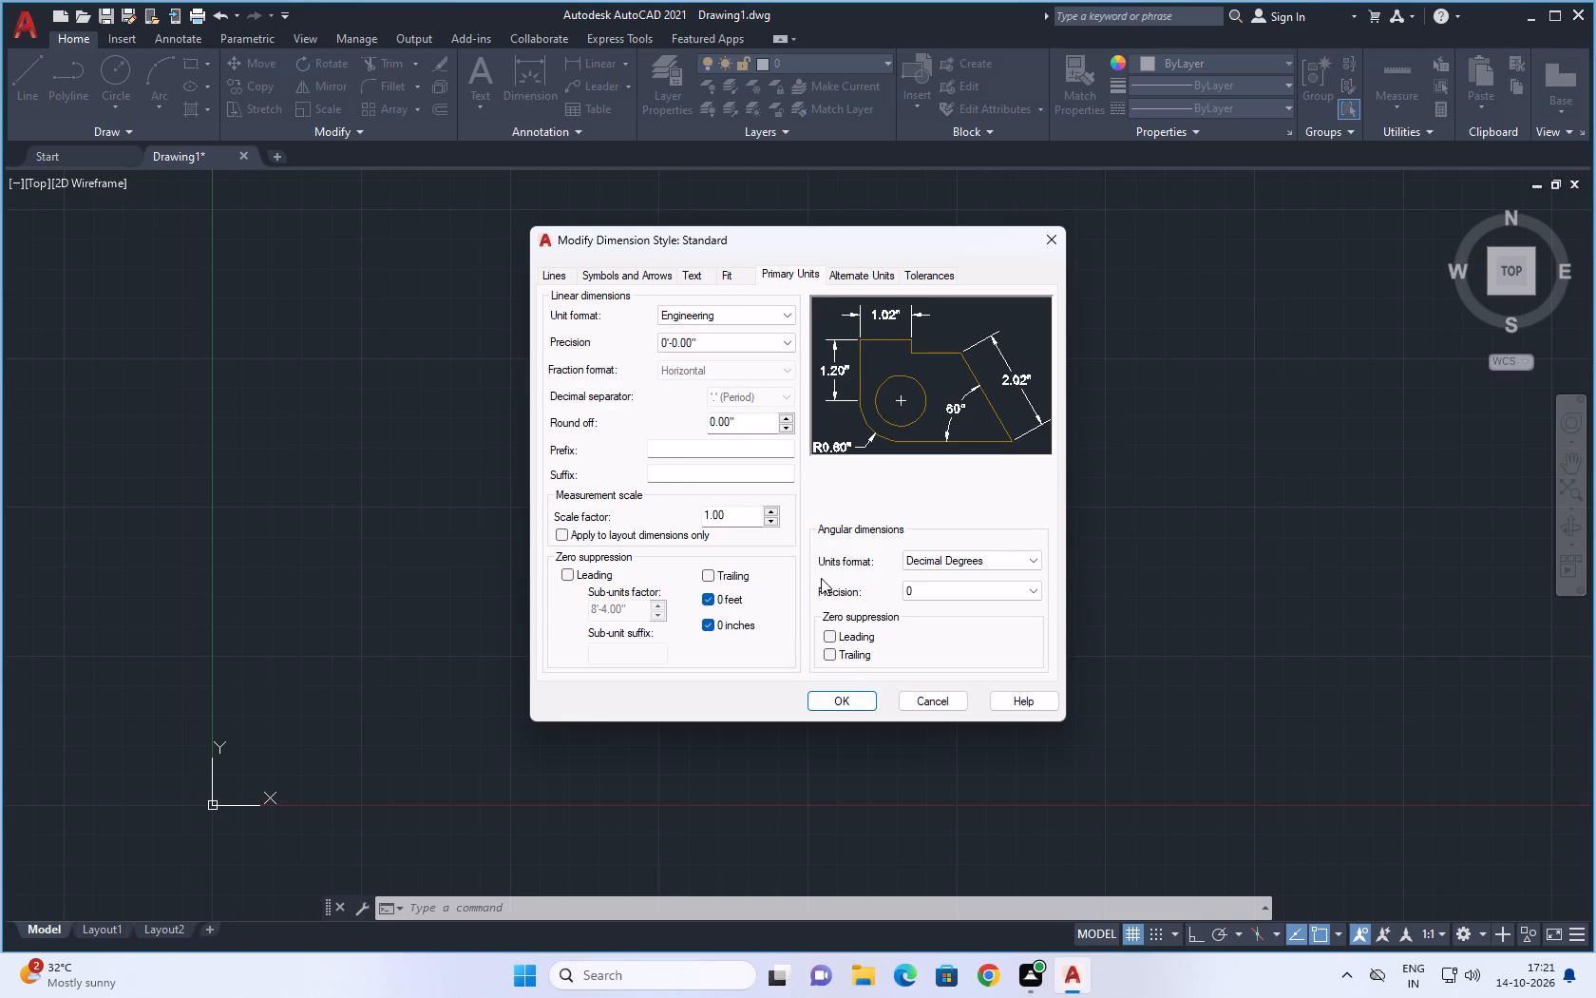
# Set the Standard dimension style's text height to 2.5".
pyautogui.click(737, 275)
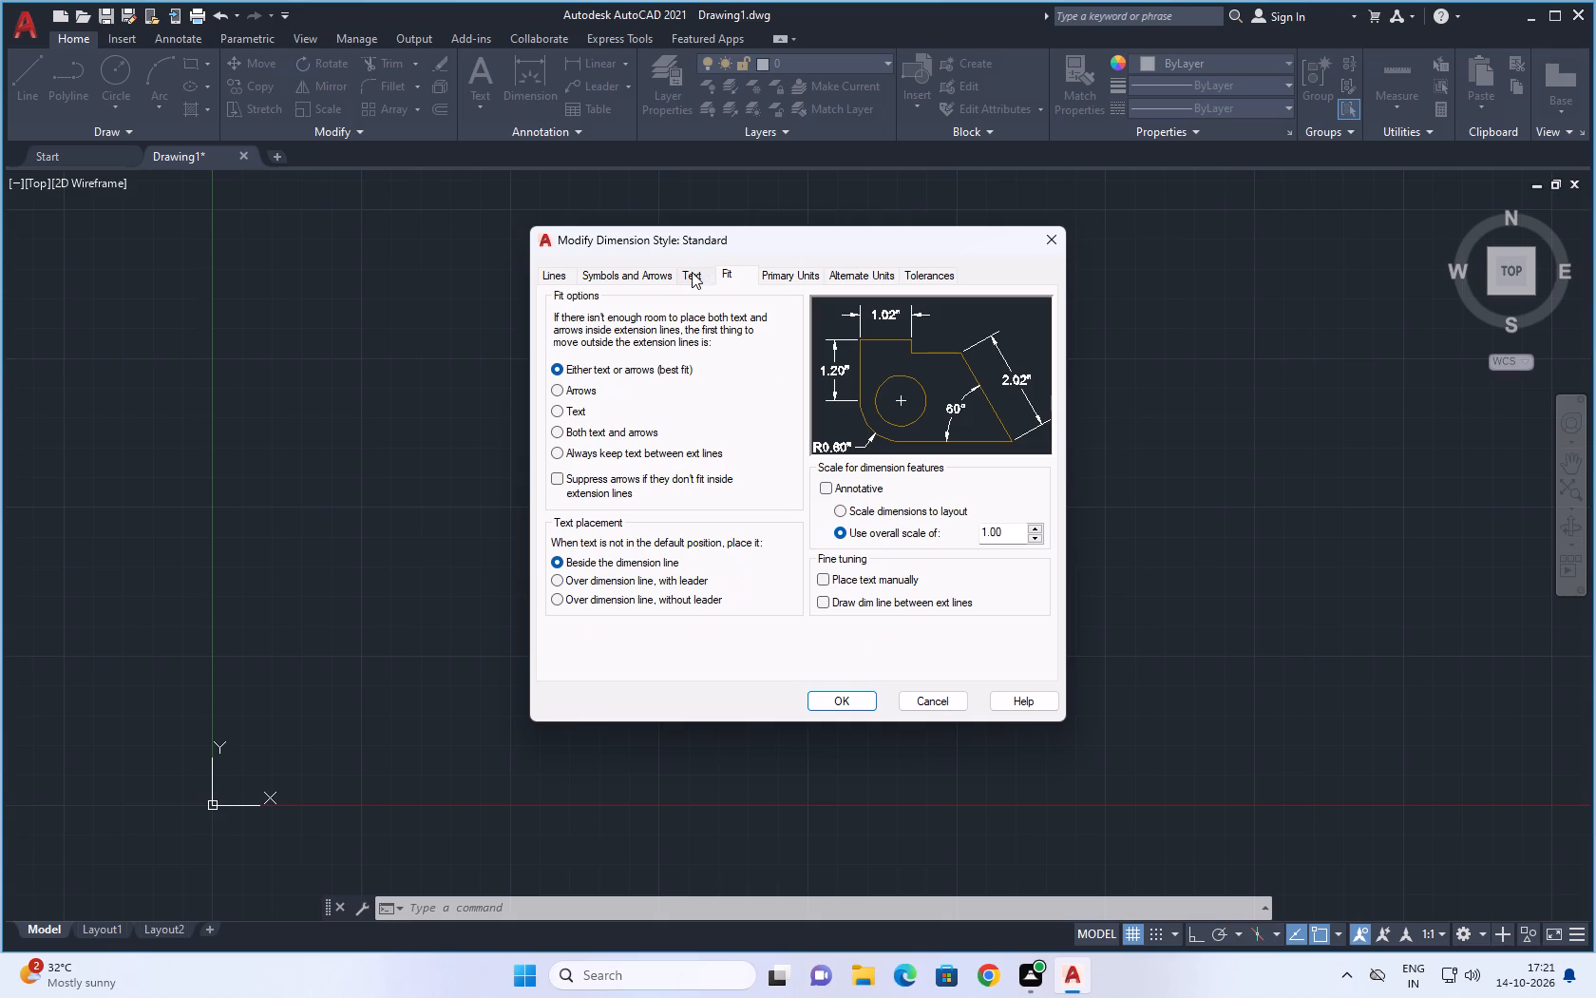
pyautogui.click(698, 272)
pyautogui.moveTo(762, 414); pyautogui.dragTo(724, 415)
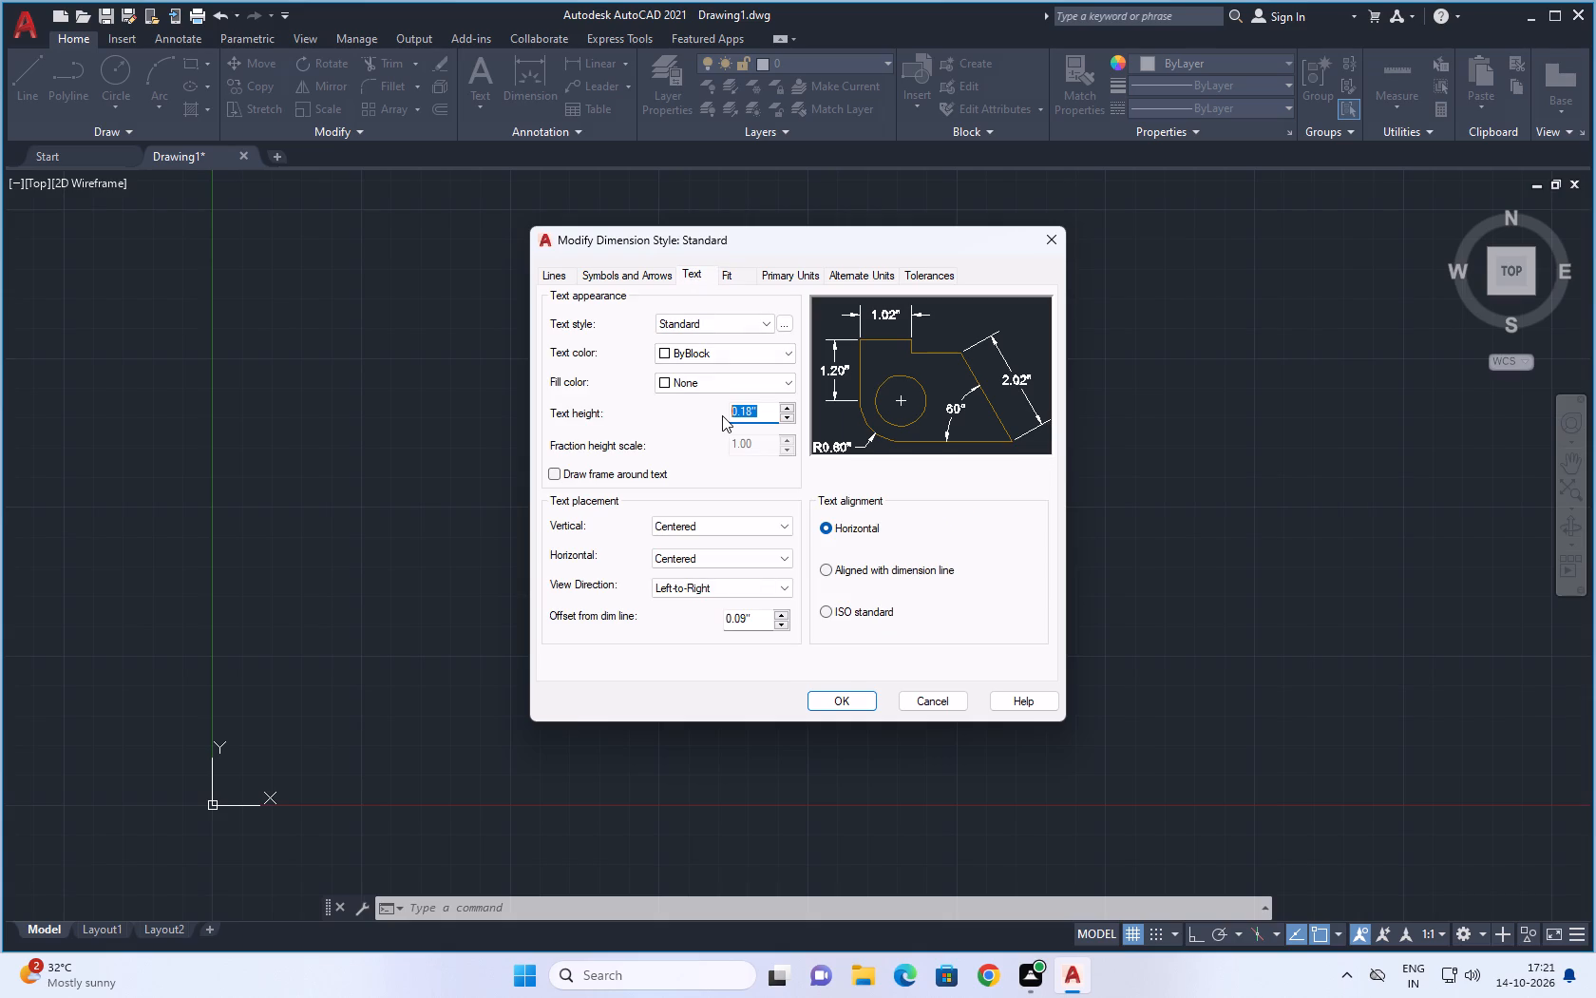
pyautogui.write('2.5')
pyautogui.press('Return')
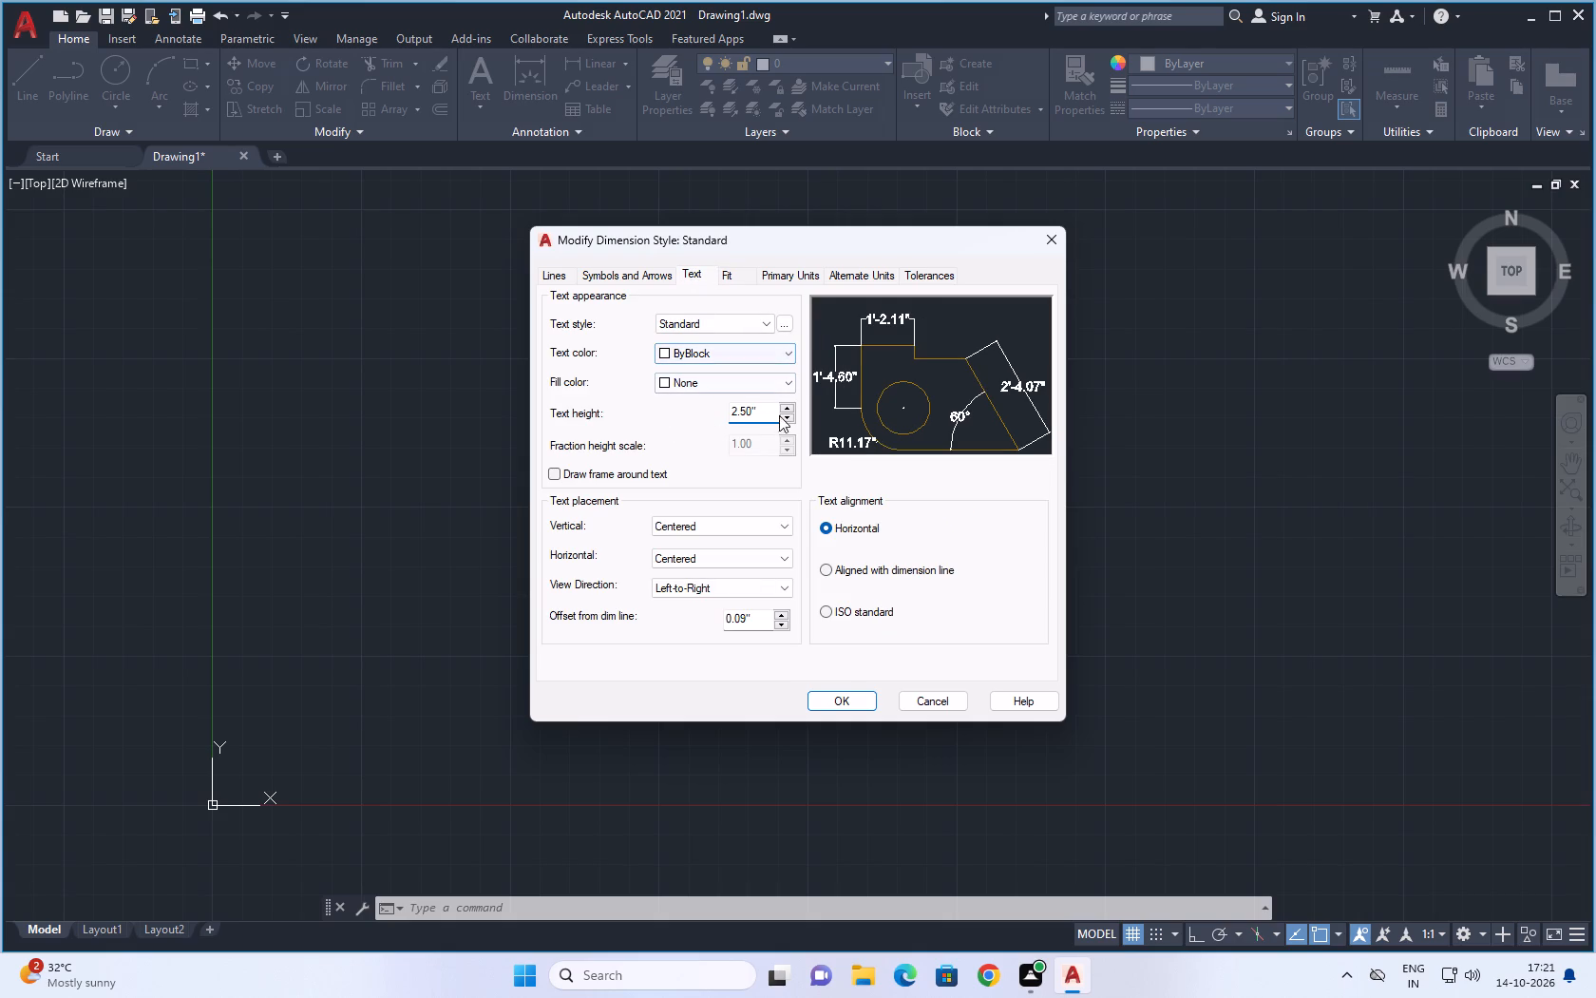
# Set the Standard dimension style's arrow size to 2.5" and make the style current.
pyautogui.click(655, 275)
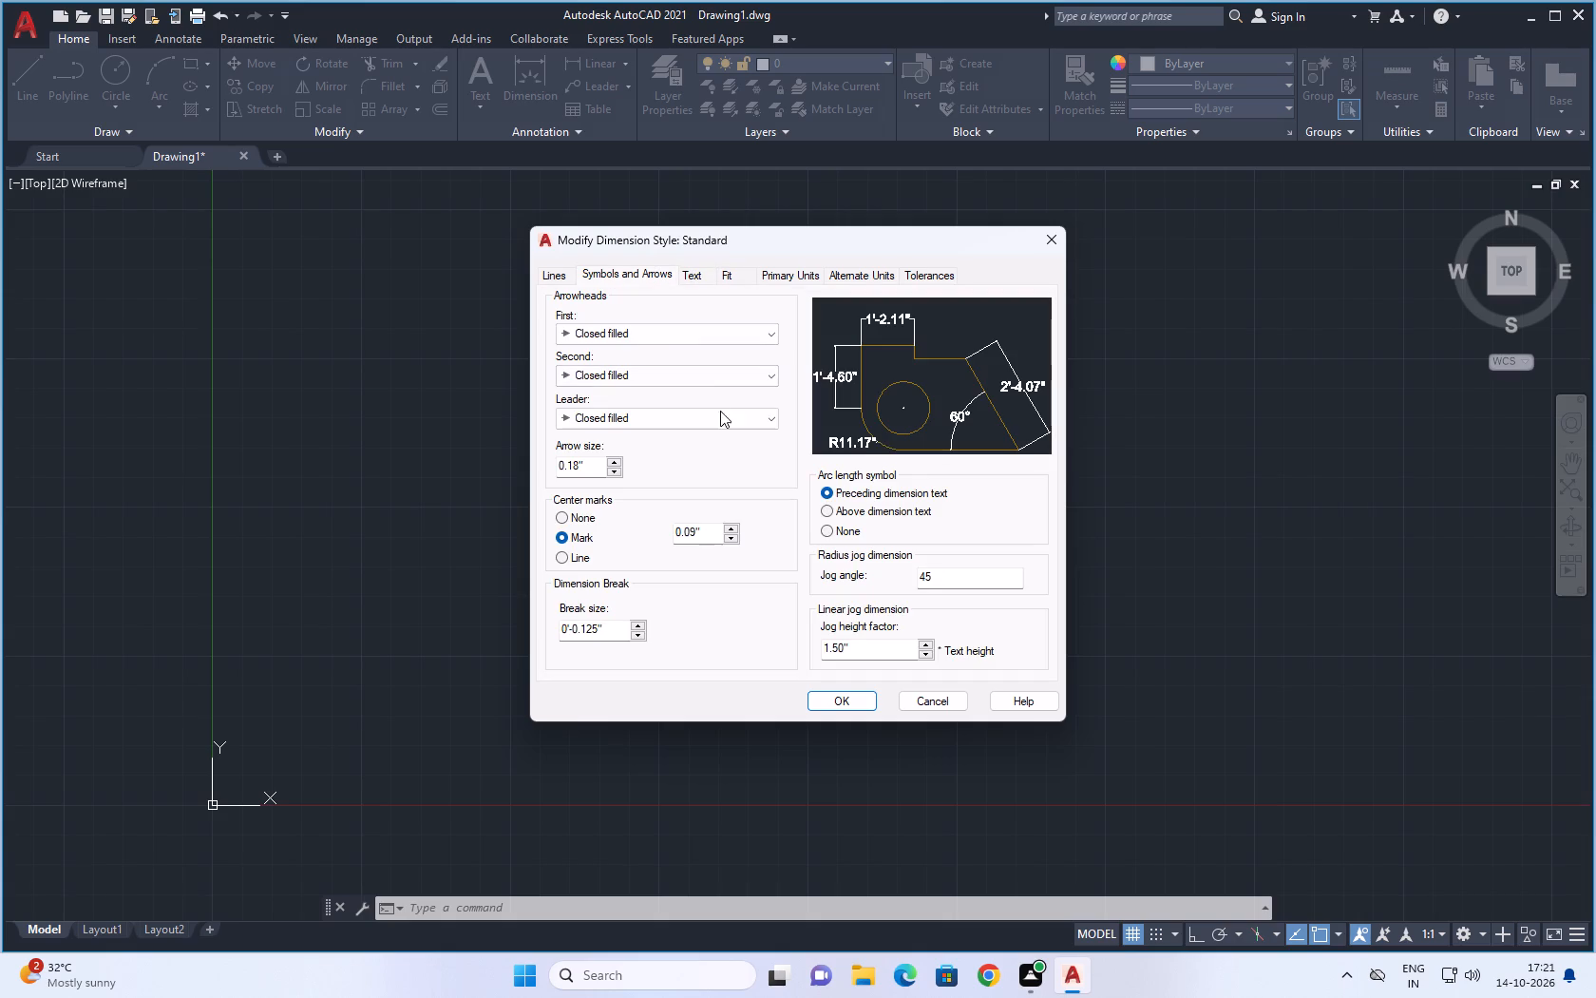
pyautogui.moveTo(588, 464); pyautogui.dragTo(536, 476)
pyautogui.write('2.5')
pyautogui.press('Return')
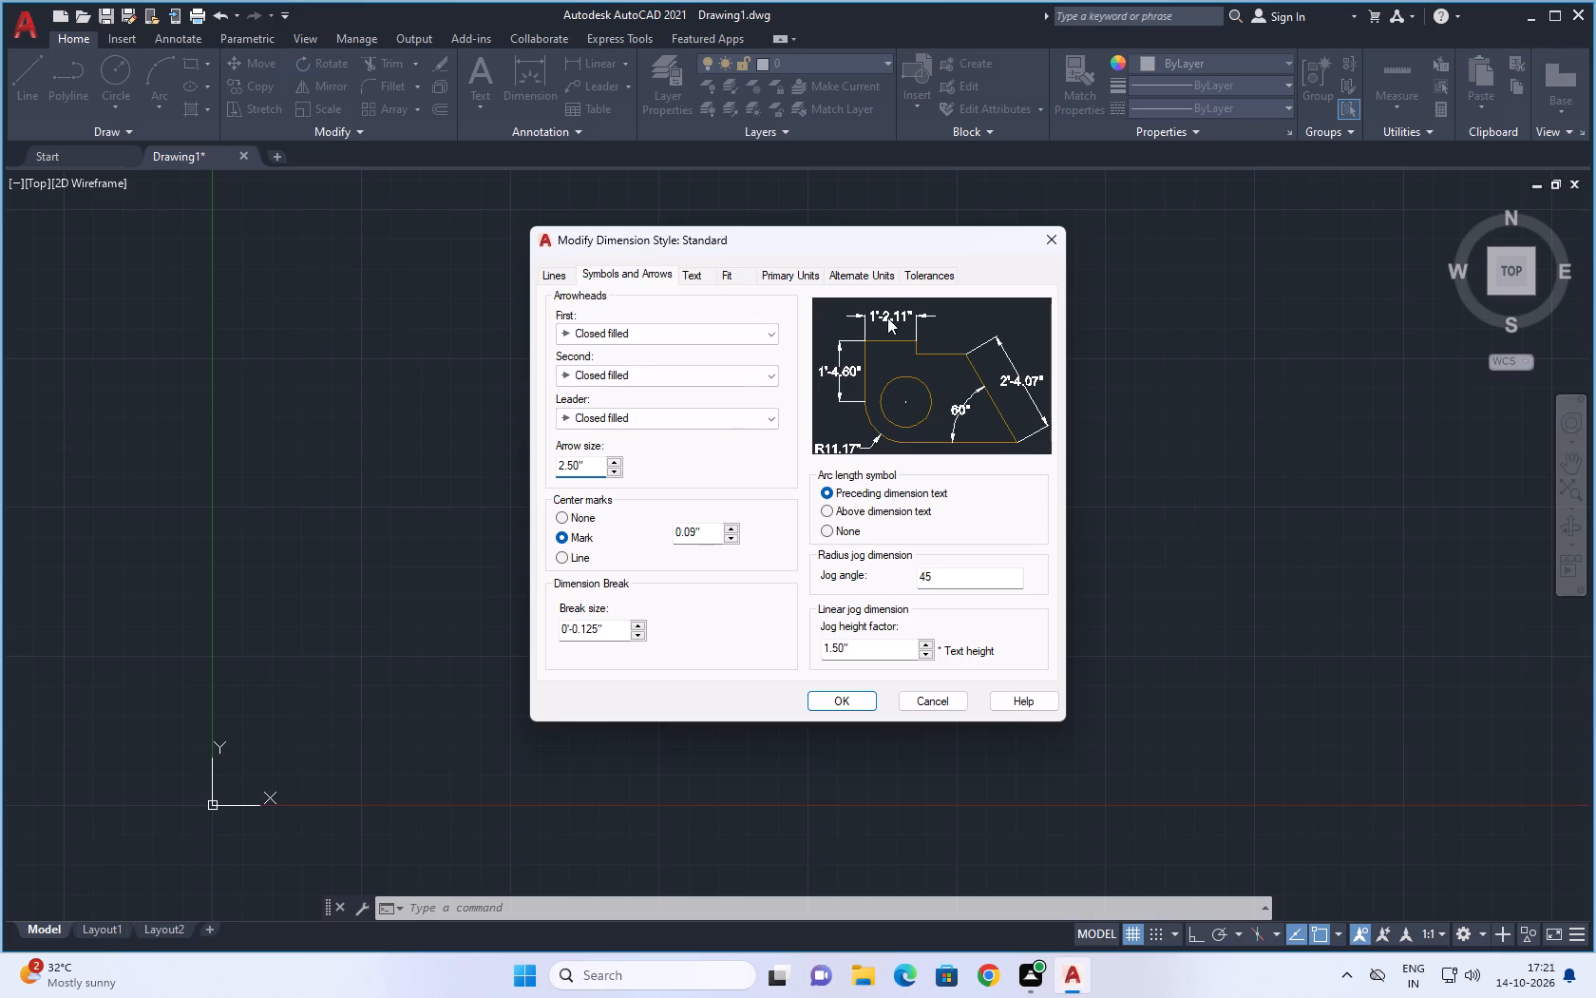
pyautogui.click(825, 697)
pyautogui.click(991, 389)
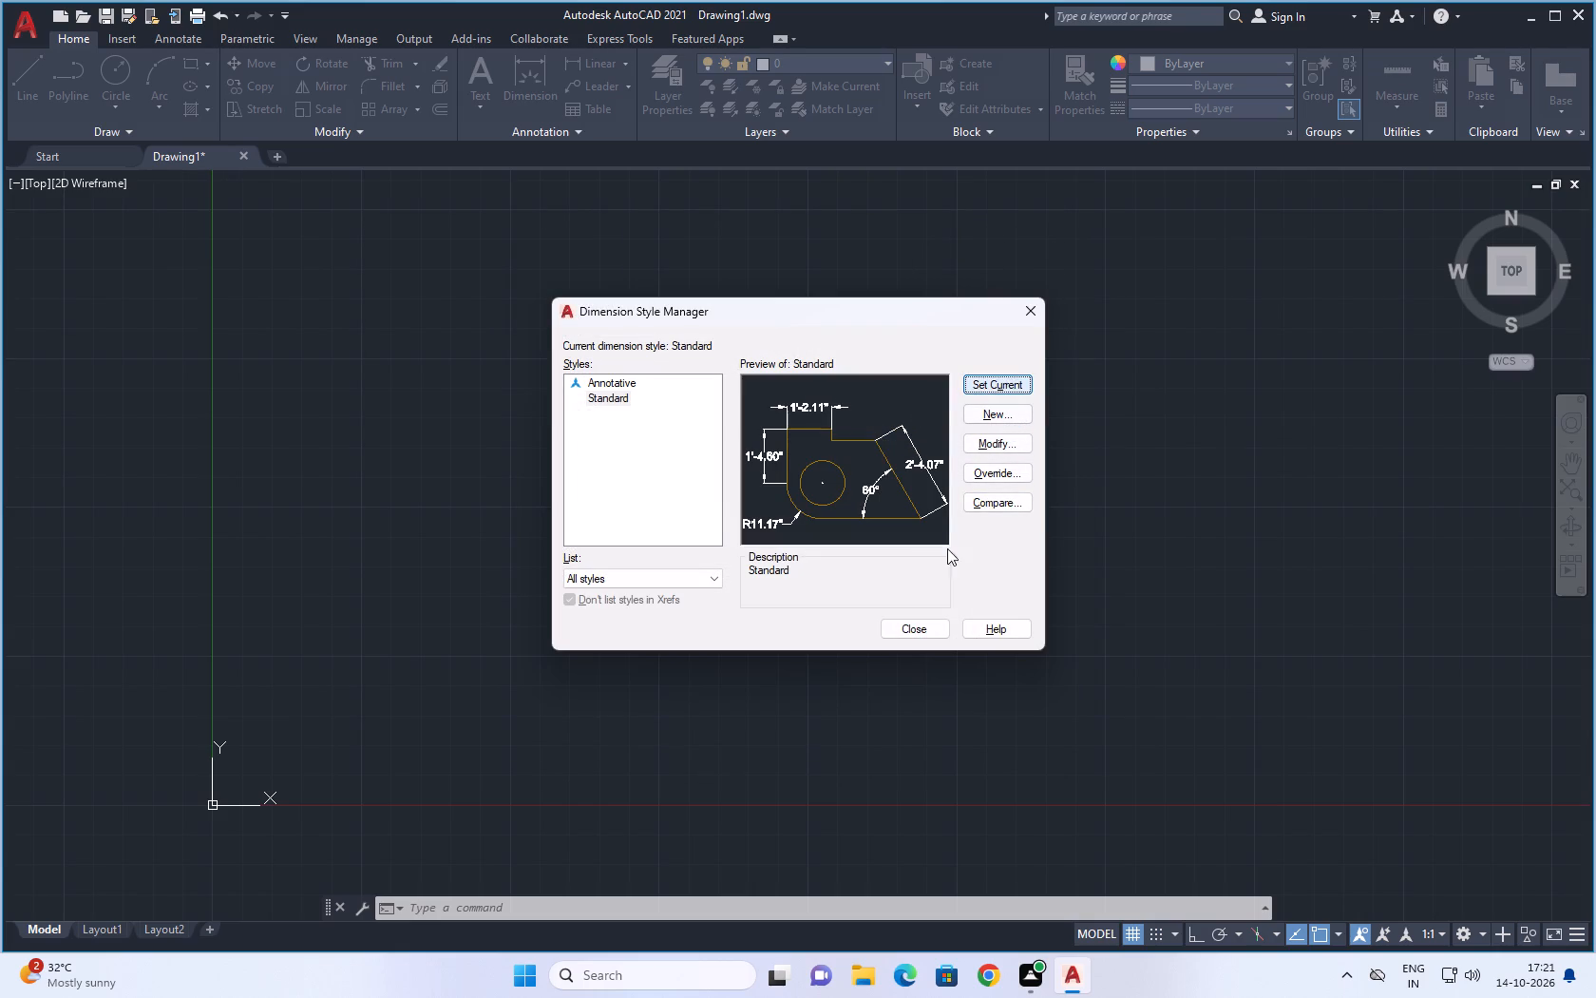
pyautogui.click(917, 624)
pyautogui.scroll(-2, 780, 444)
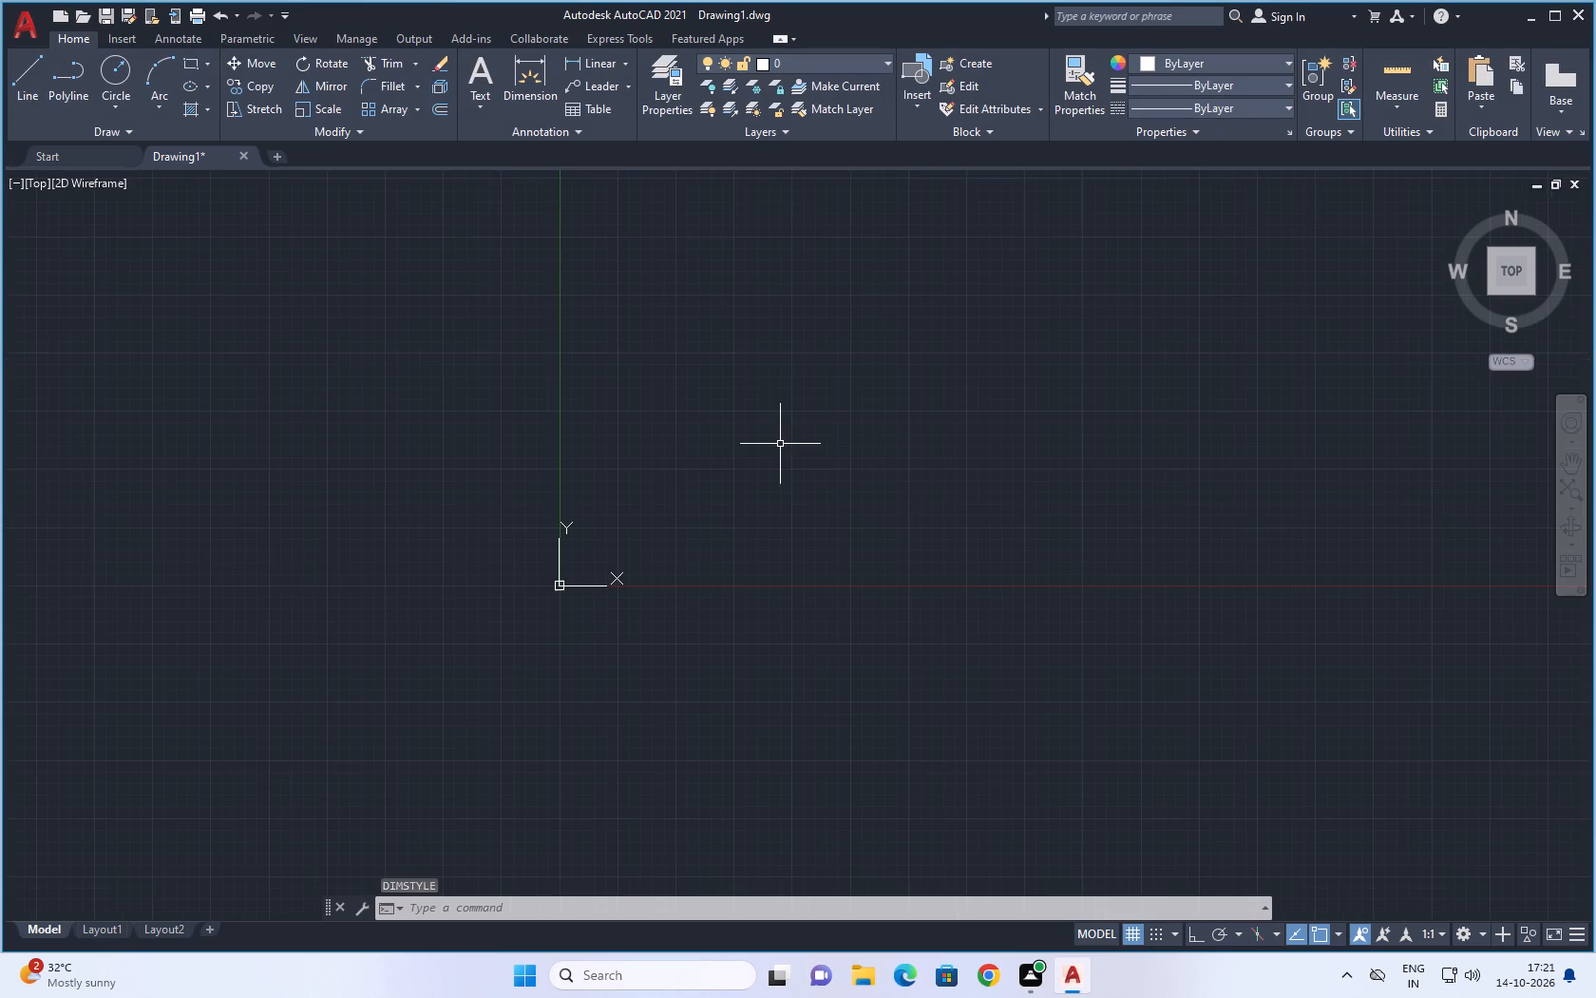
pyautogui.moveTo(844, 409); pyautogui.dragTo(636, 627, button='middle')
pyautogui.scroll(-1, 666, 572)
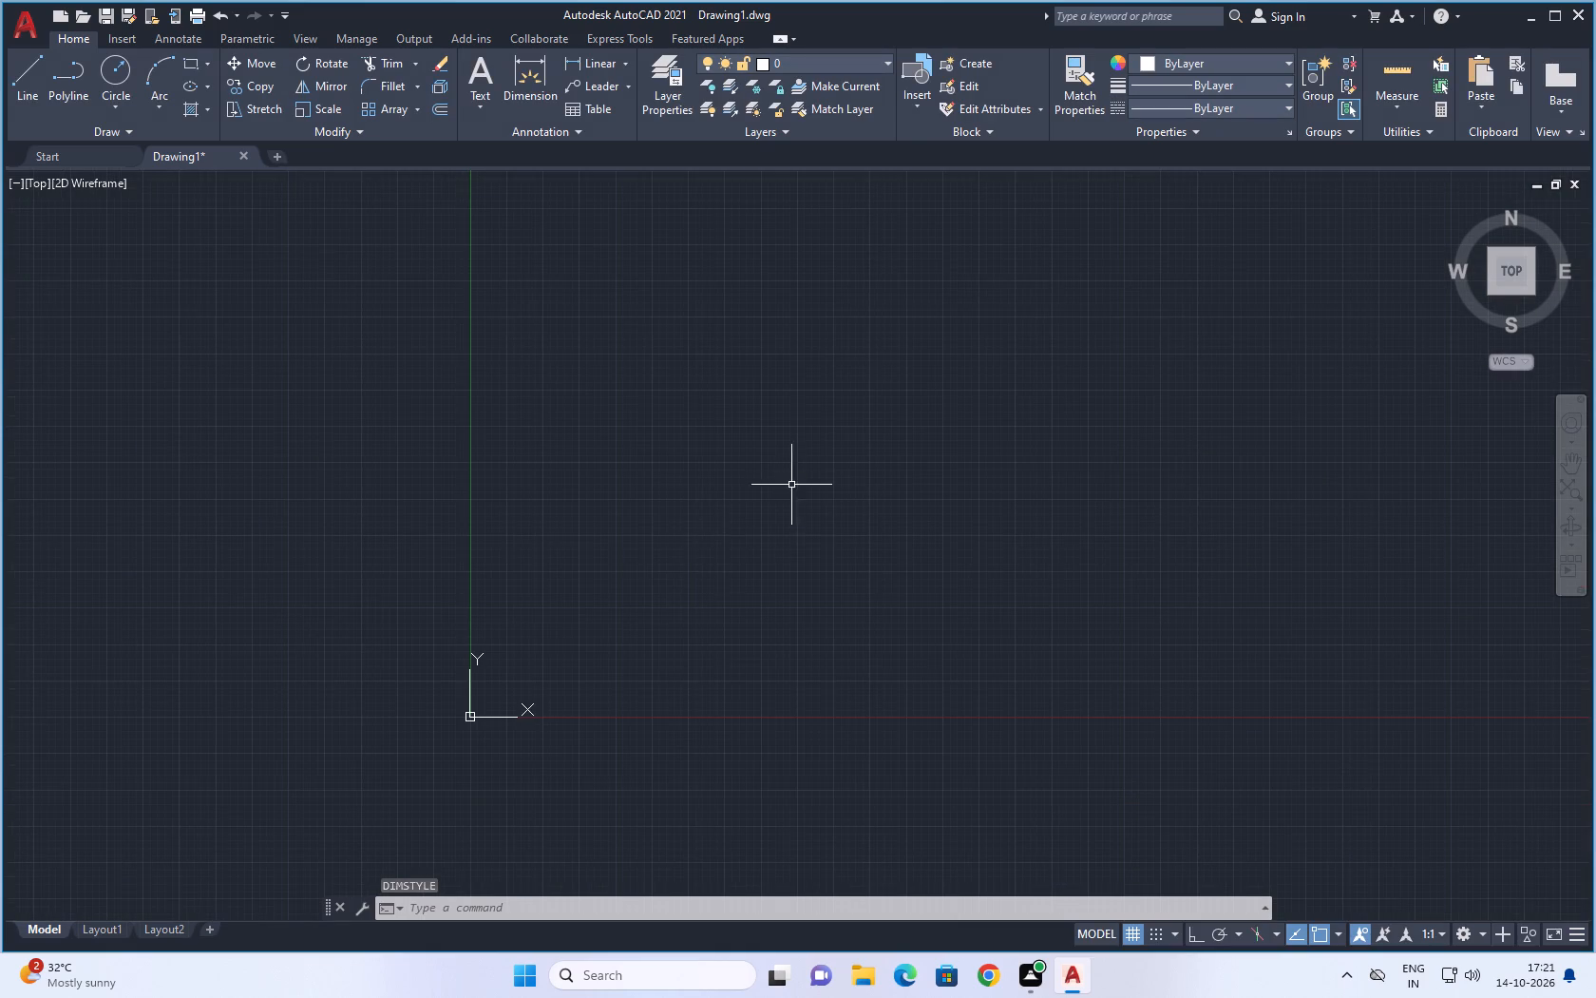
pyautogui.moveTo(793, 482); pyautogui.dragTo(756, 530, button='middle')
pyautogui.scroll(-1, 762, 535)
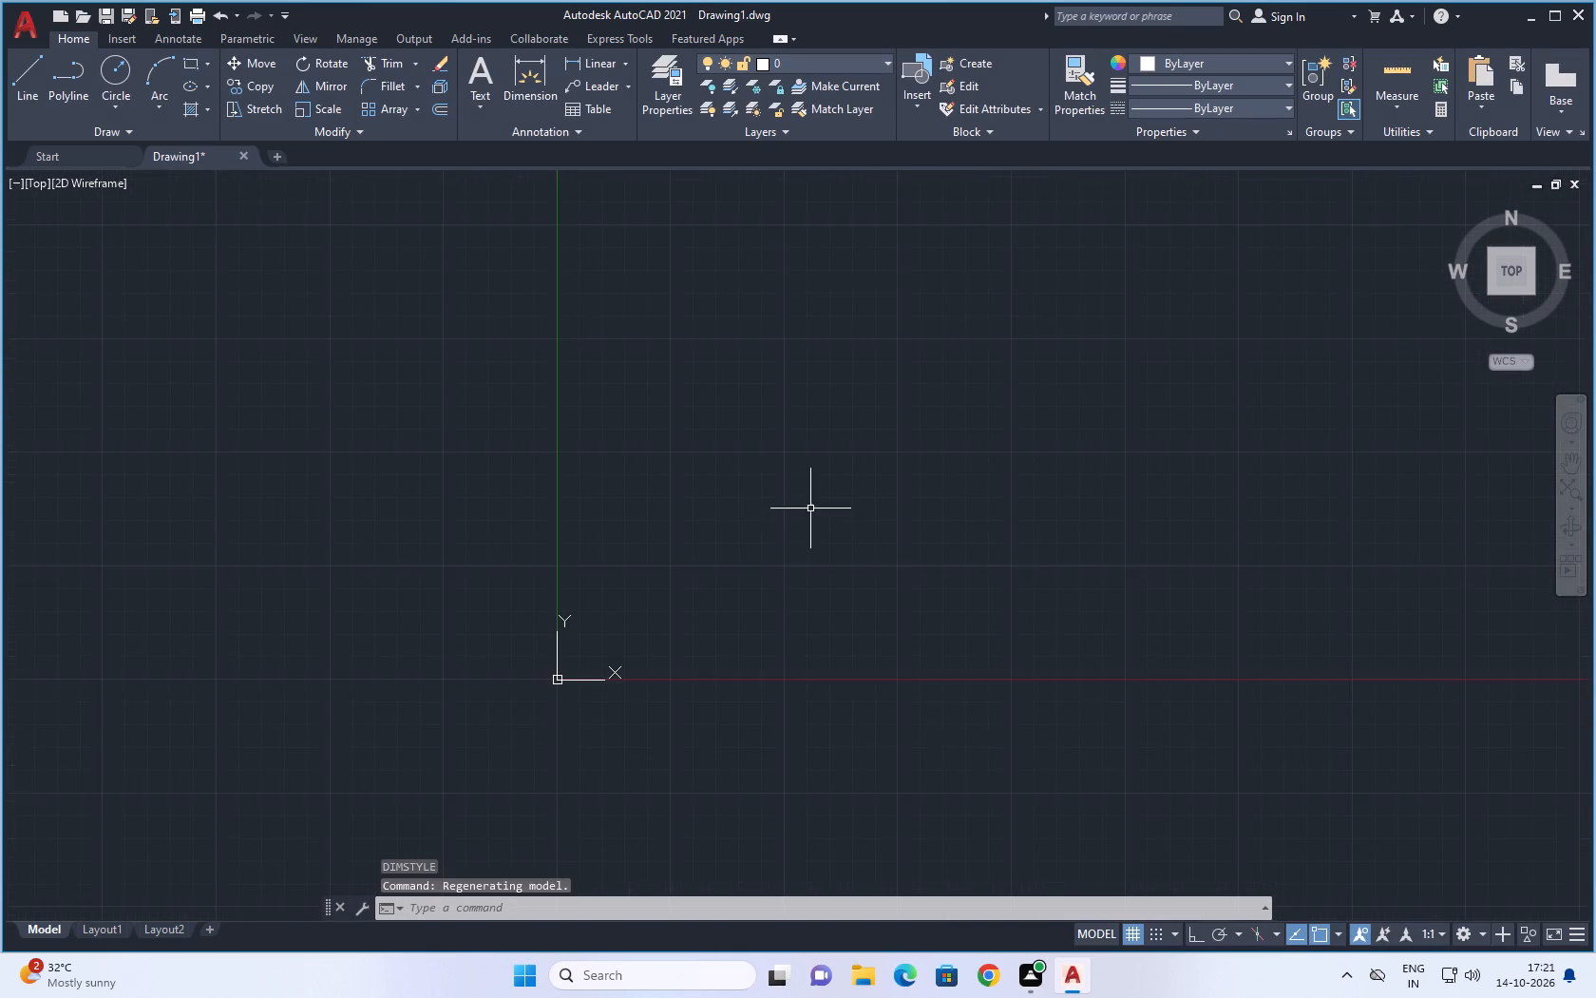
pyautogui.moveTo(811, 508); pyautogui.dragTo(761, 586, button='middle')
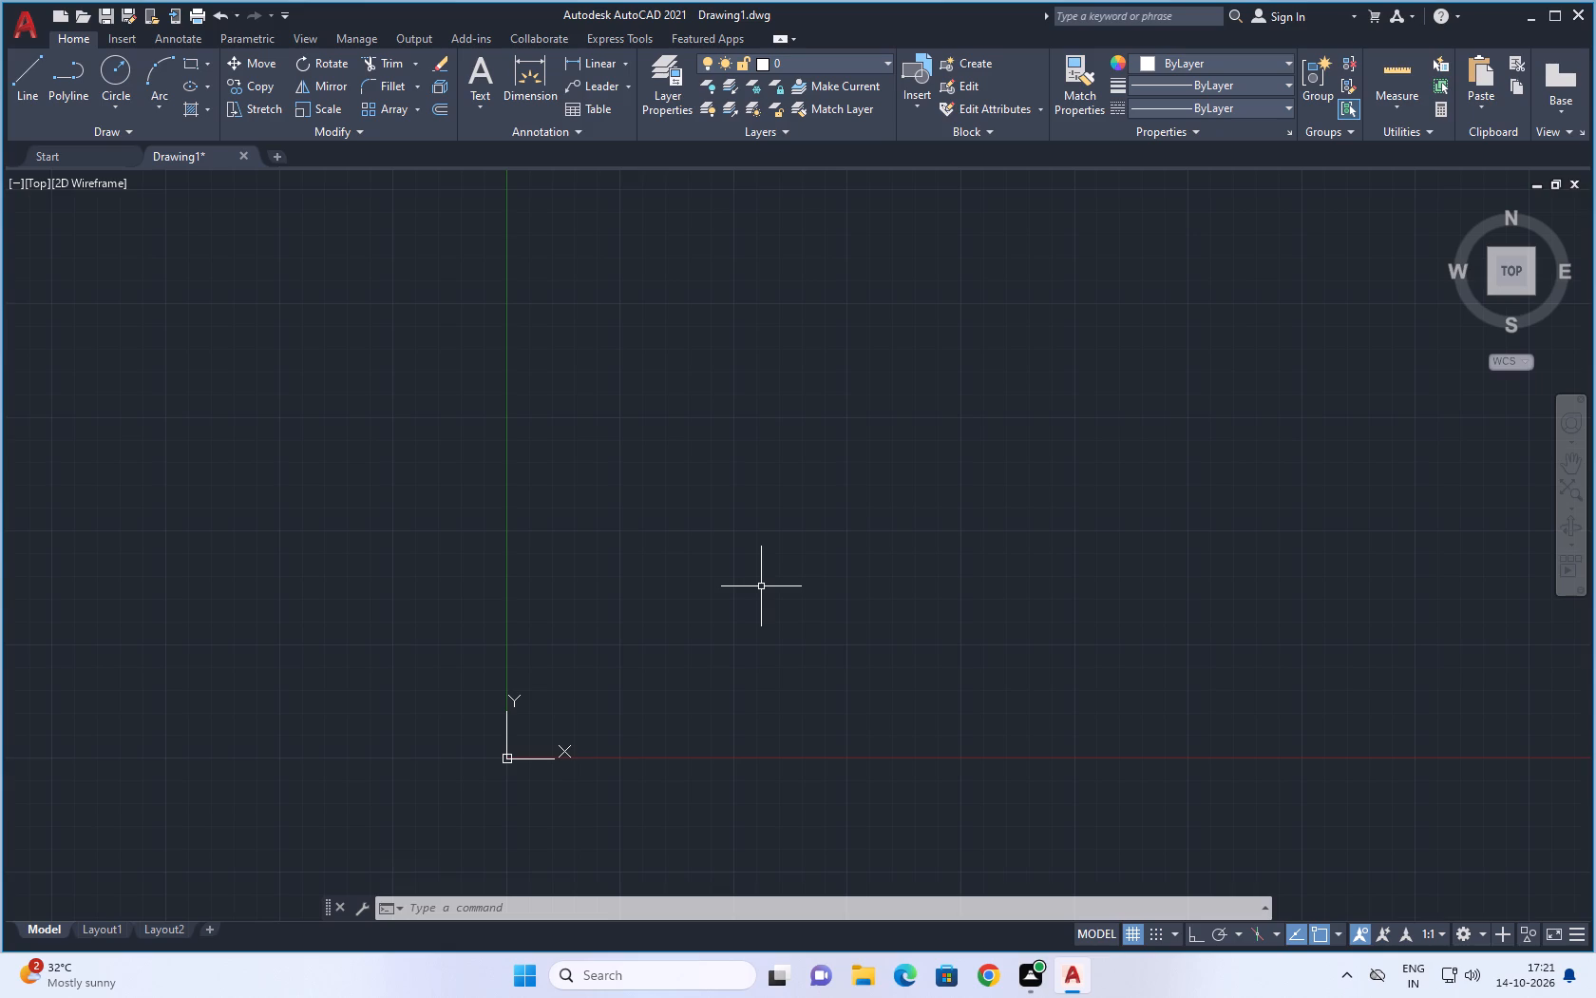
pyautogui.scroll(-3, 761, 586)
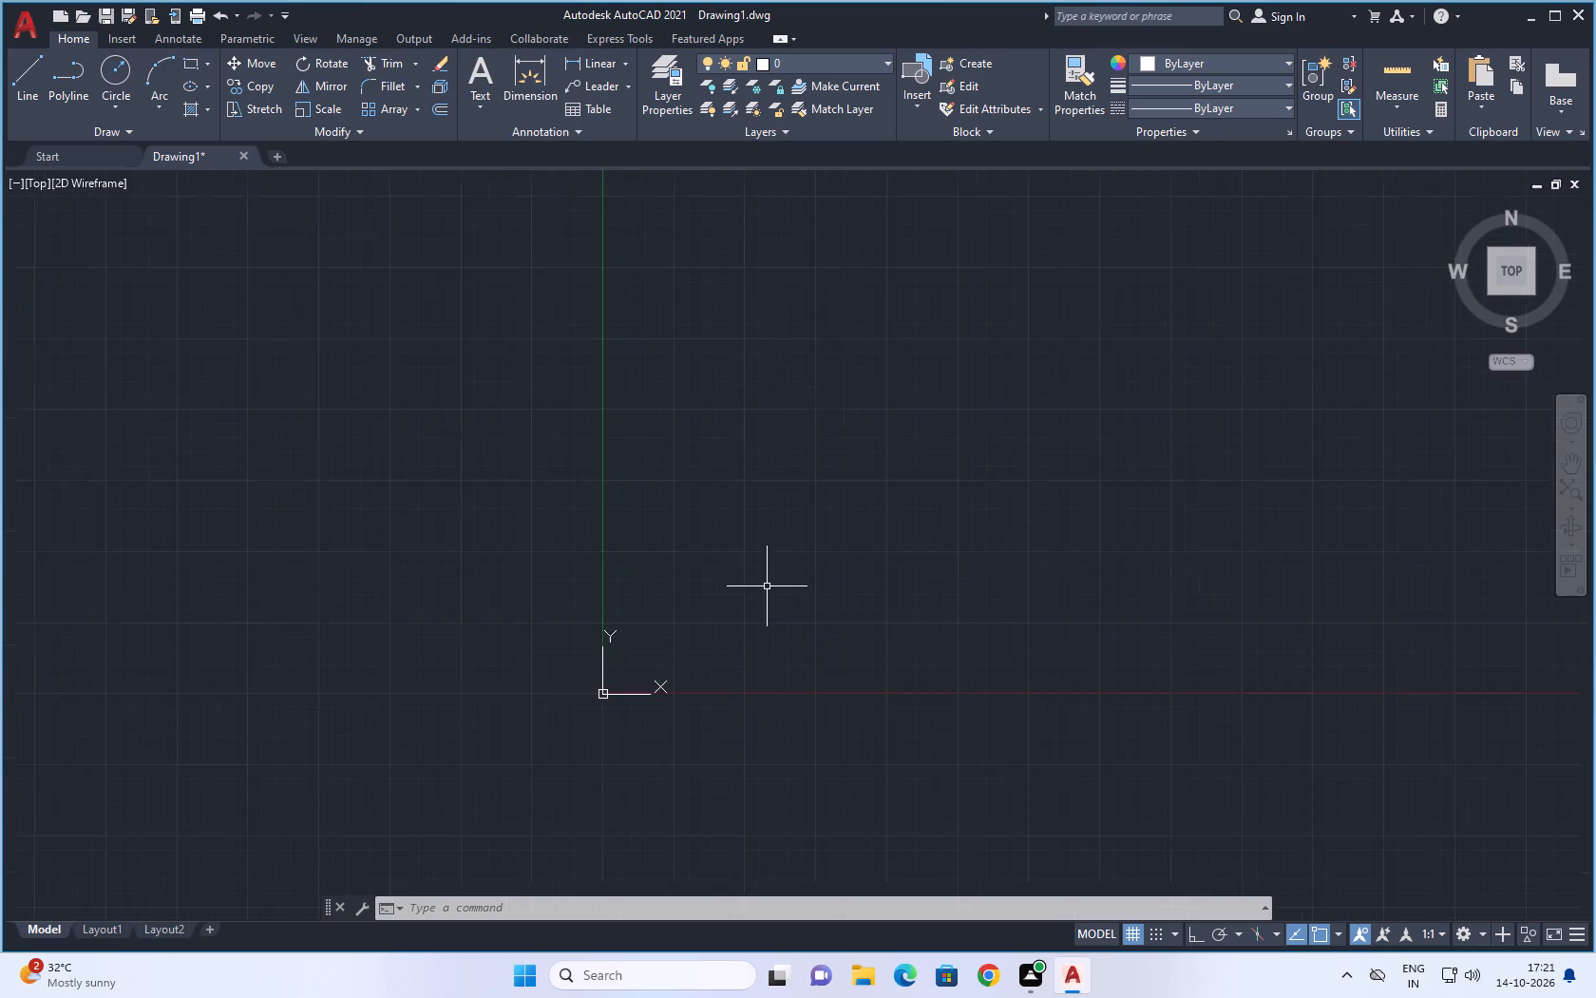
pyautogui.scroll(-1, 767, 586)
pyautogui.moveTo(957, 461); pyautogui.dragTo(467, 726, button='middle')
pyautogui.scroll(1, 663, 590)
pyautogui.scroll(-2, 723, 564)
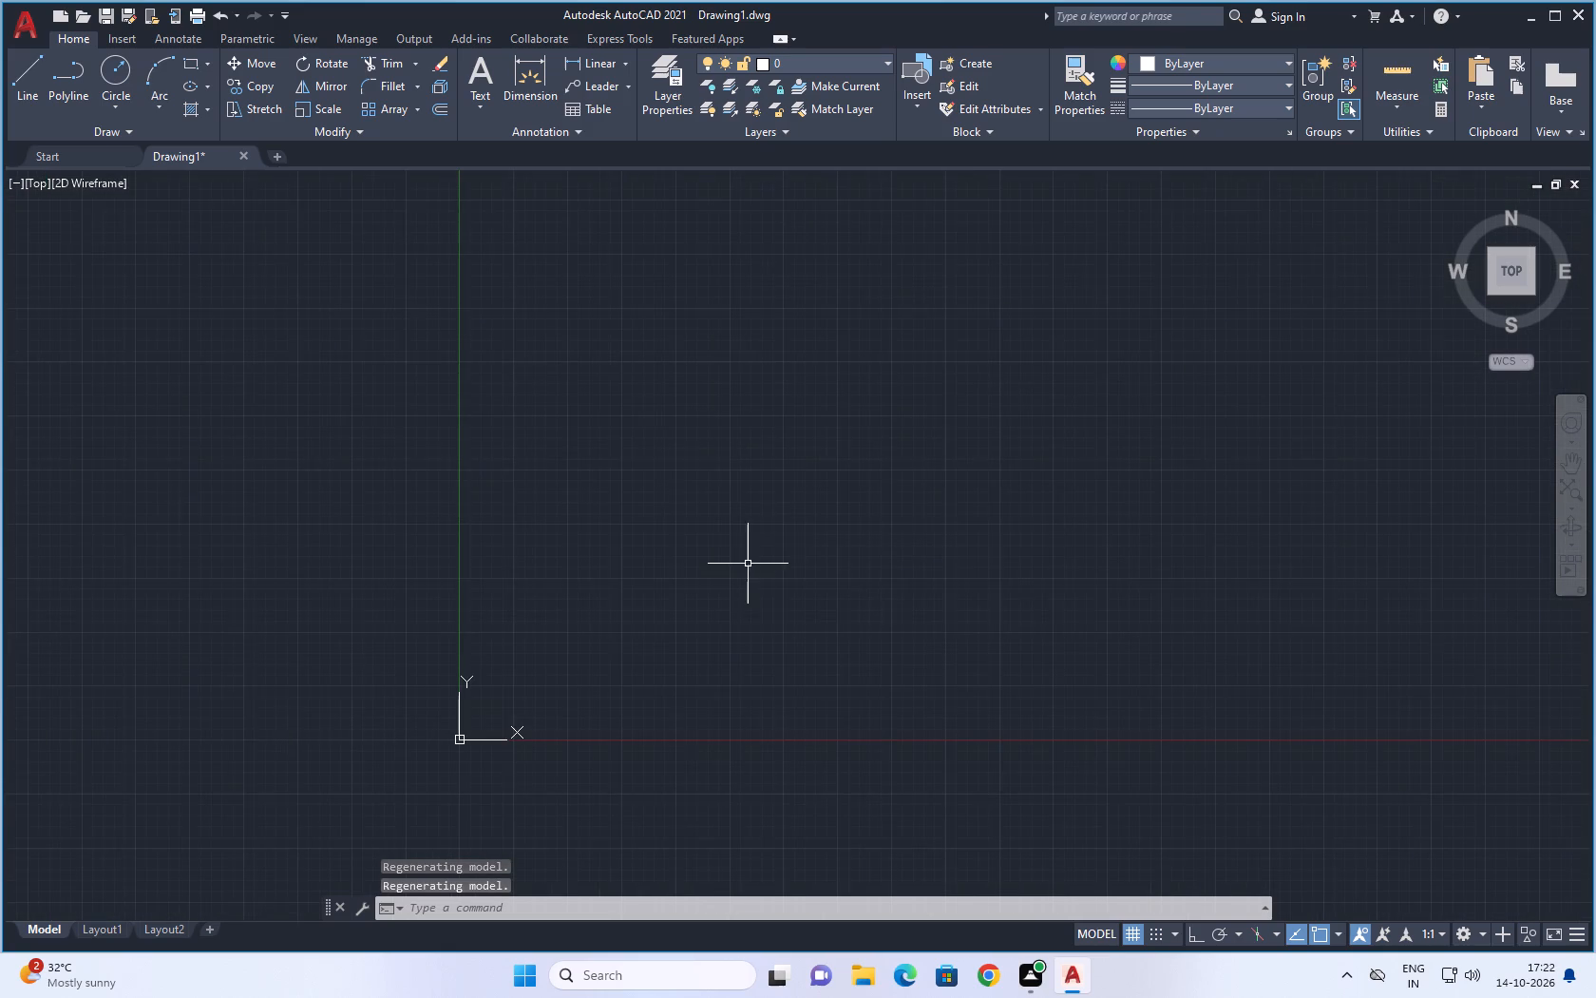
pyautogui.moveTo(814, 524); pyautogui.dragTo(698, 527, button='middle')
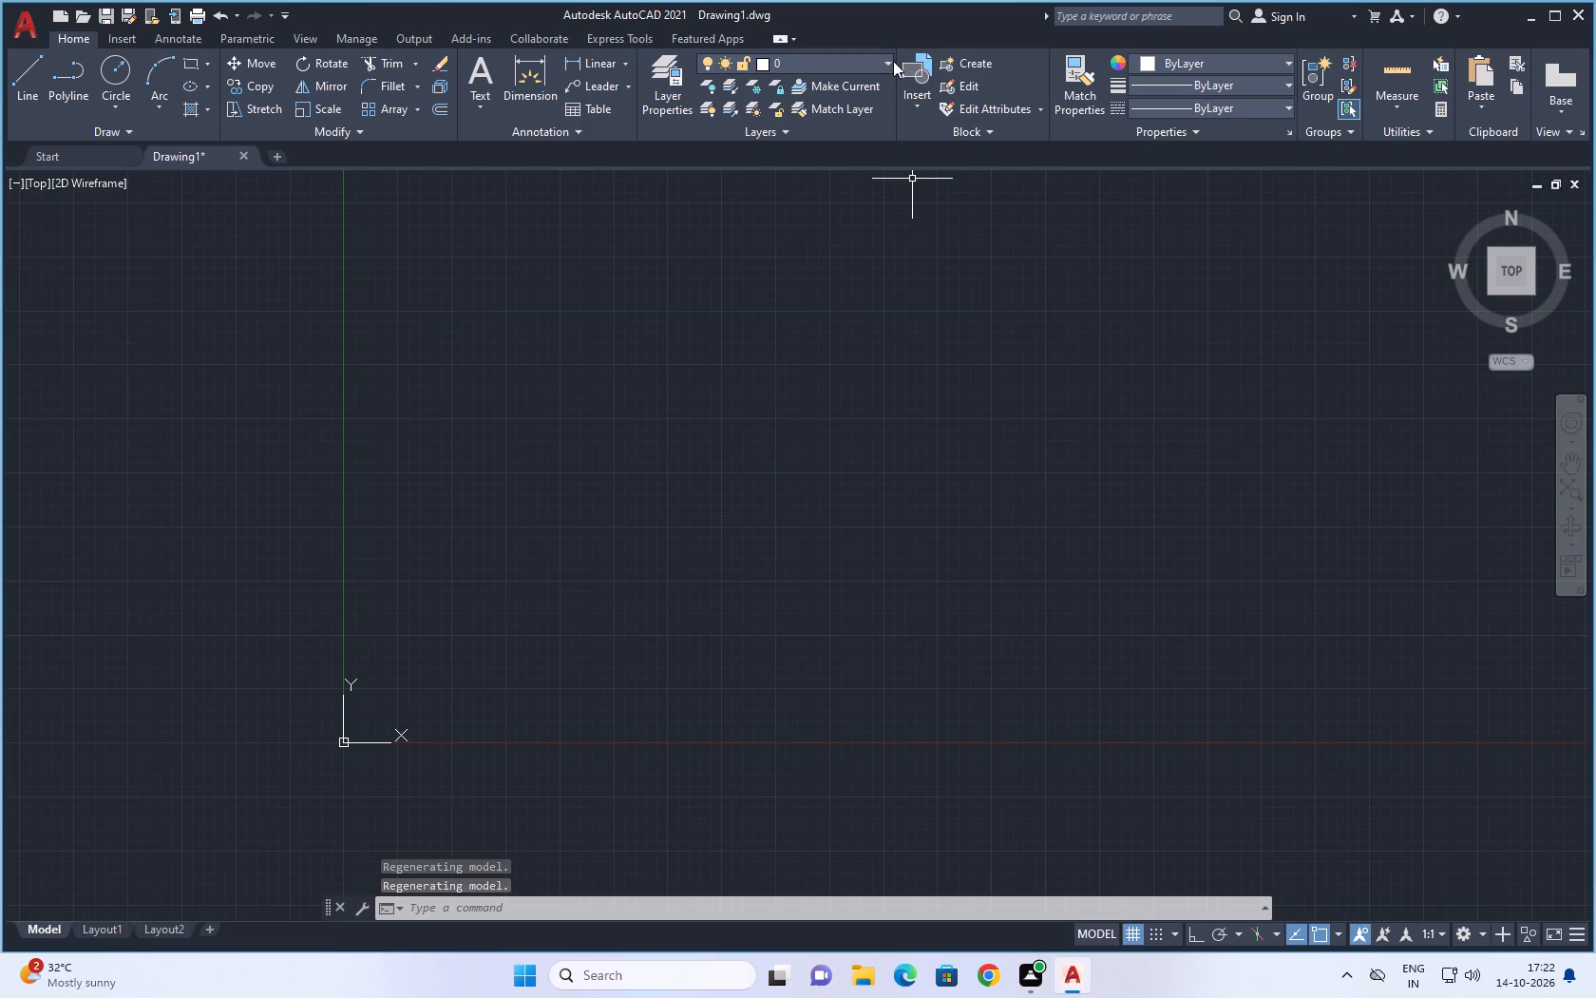
# Examine the drawing's layer list and the layer properties.
pyautogui.click(889, 61)
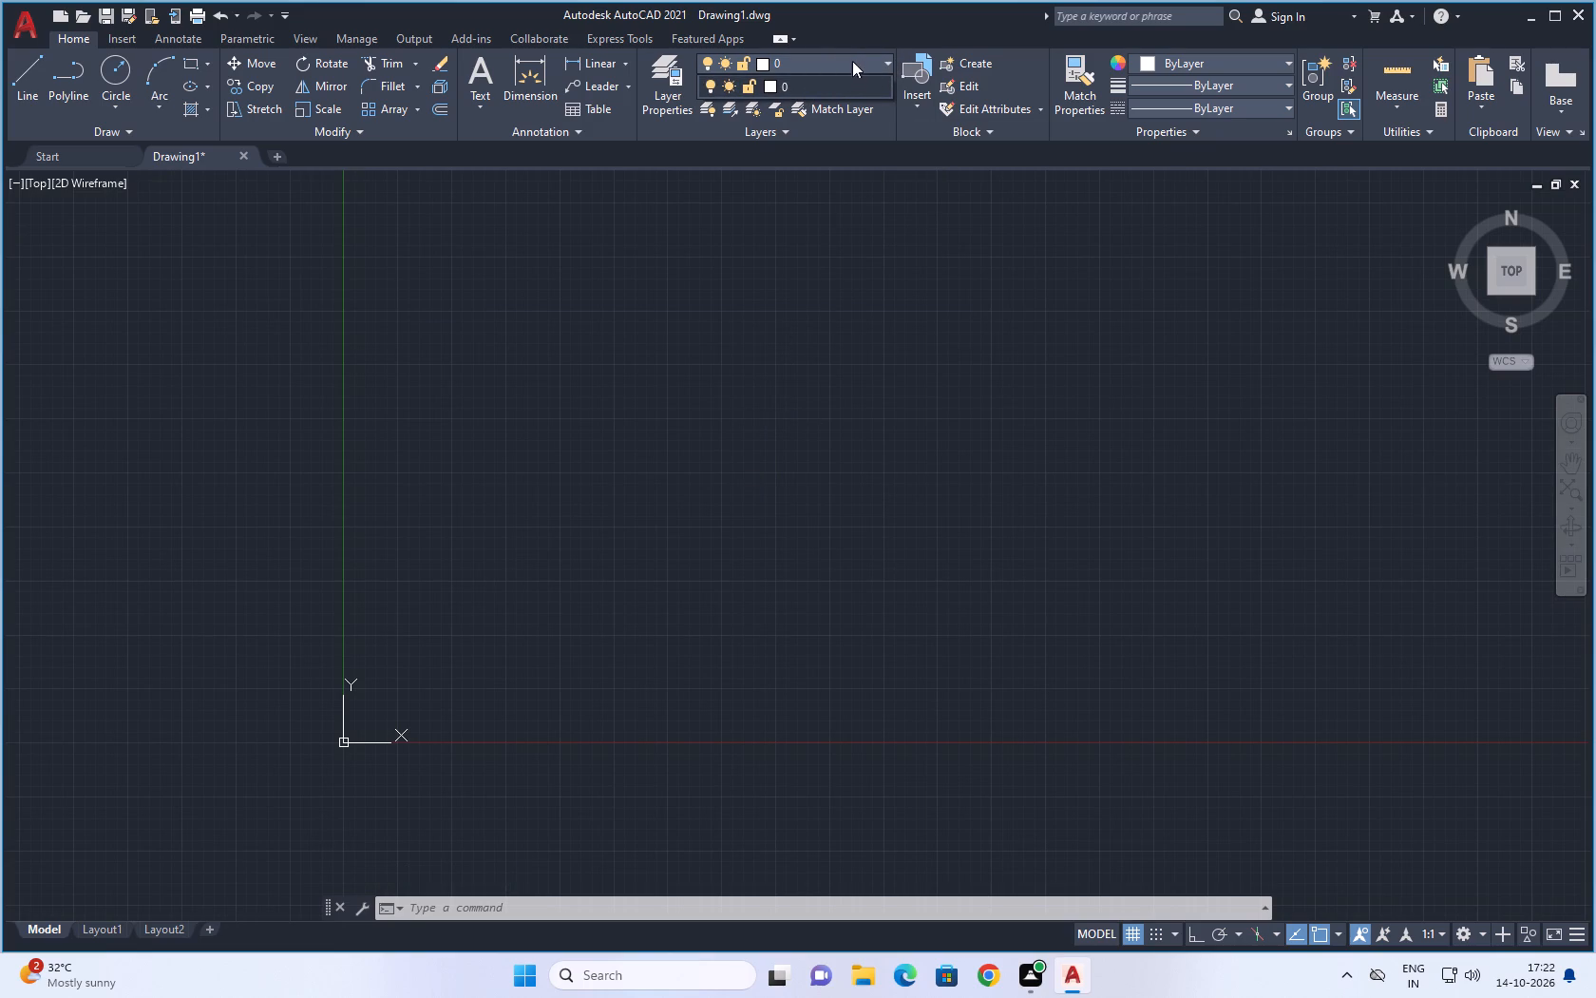
pyautogui.click(855, 56)
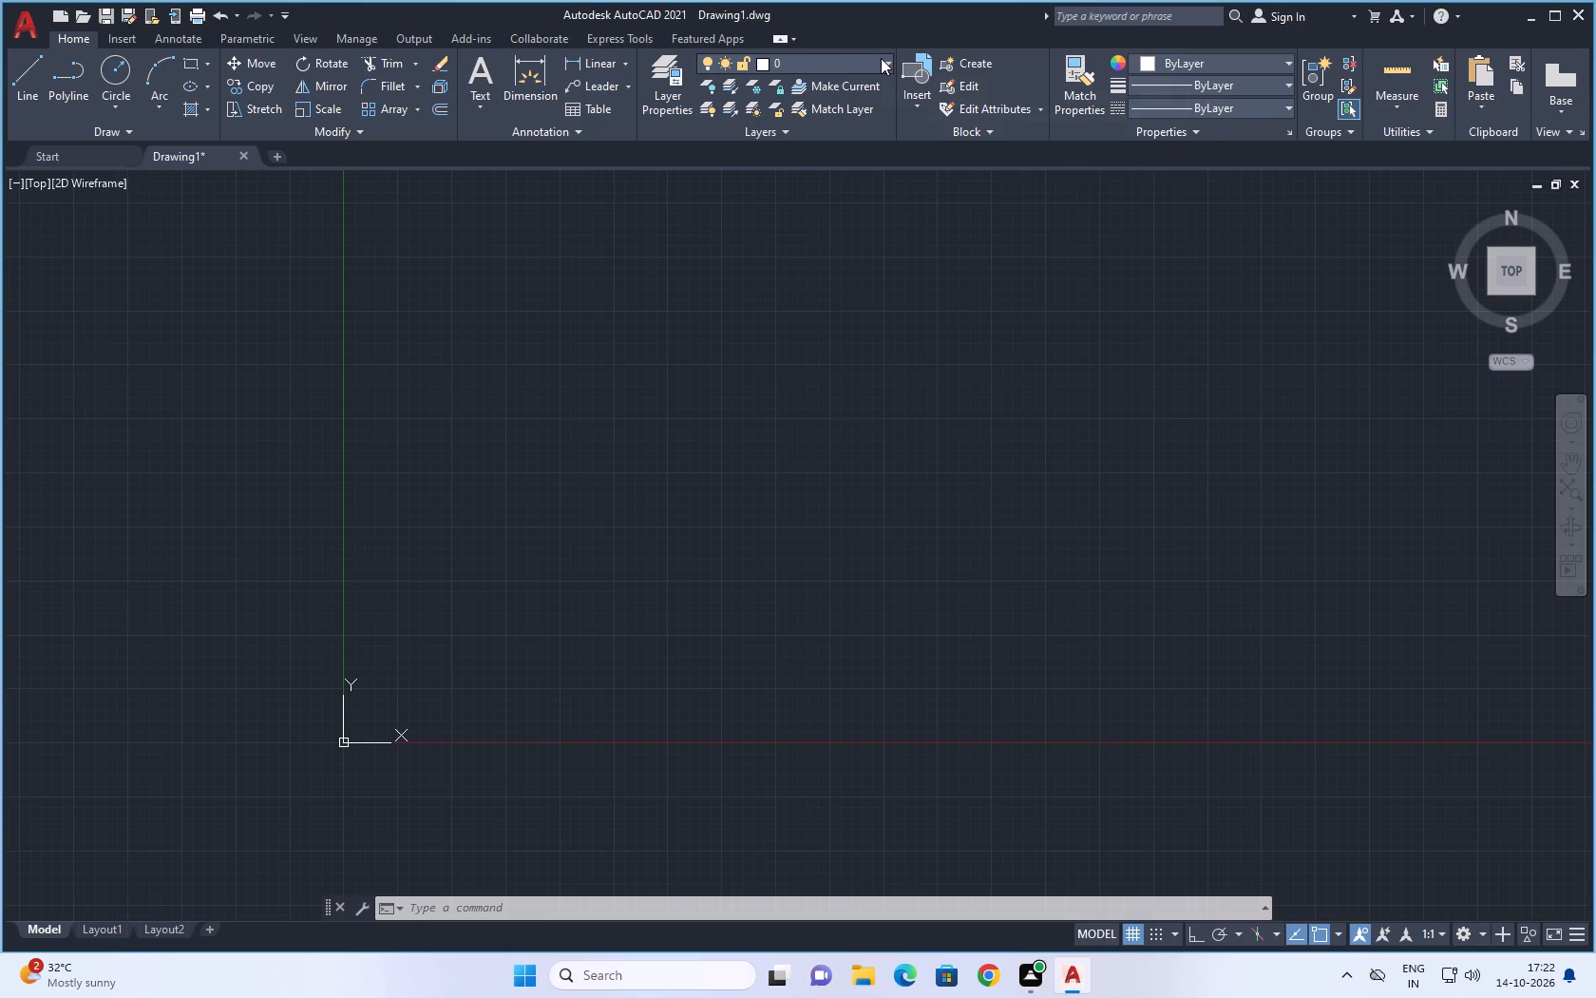
pyautogui.click(928, 58)
pyautogui.click(873, 62)
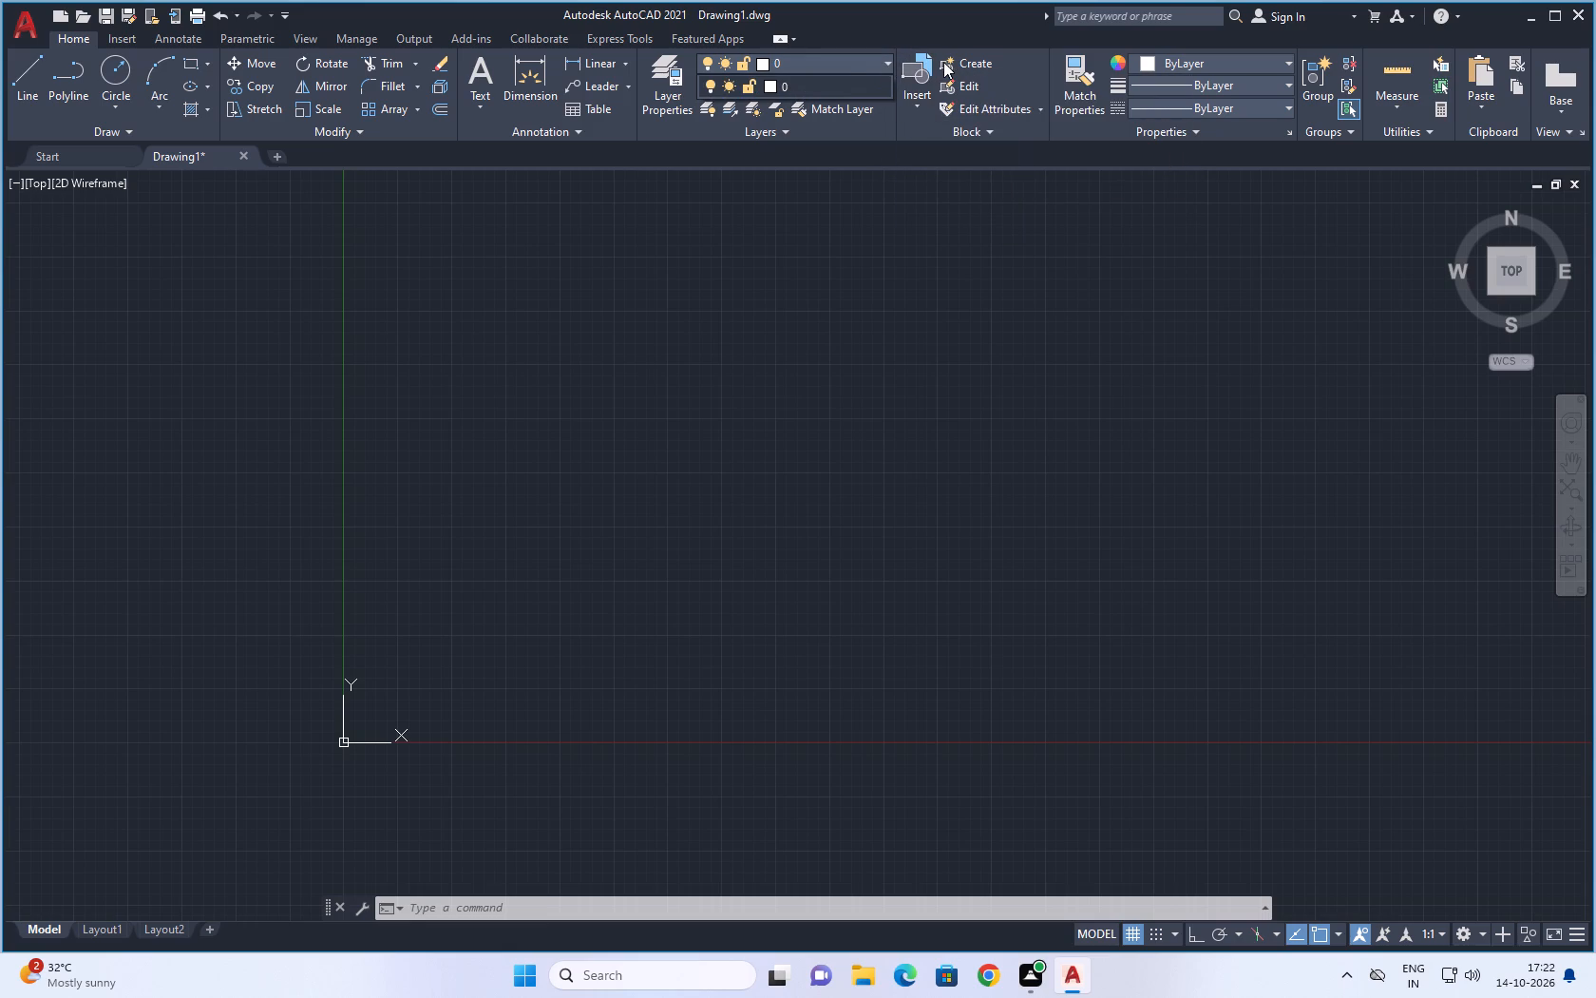
pyautogui.rightClick(788, 60)
pyautogui.click(670, 86)
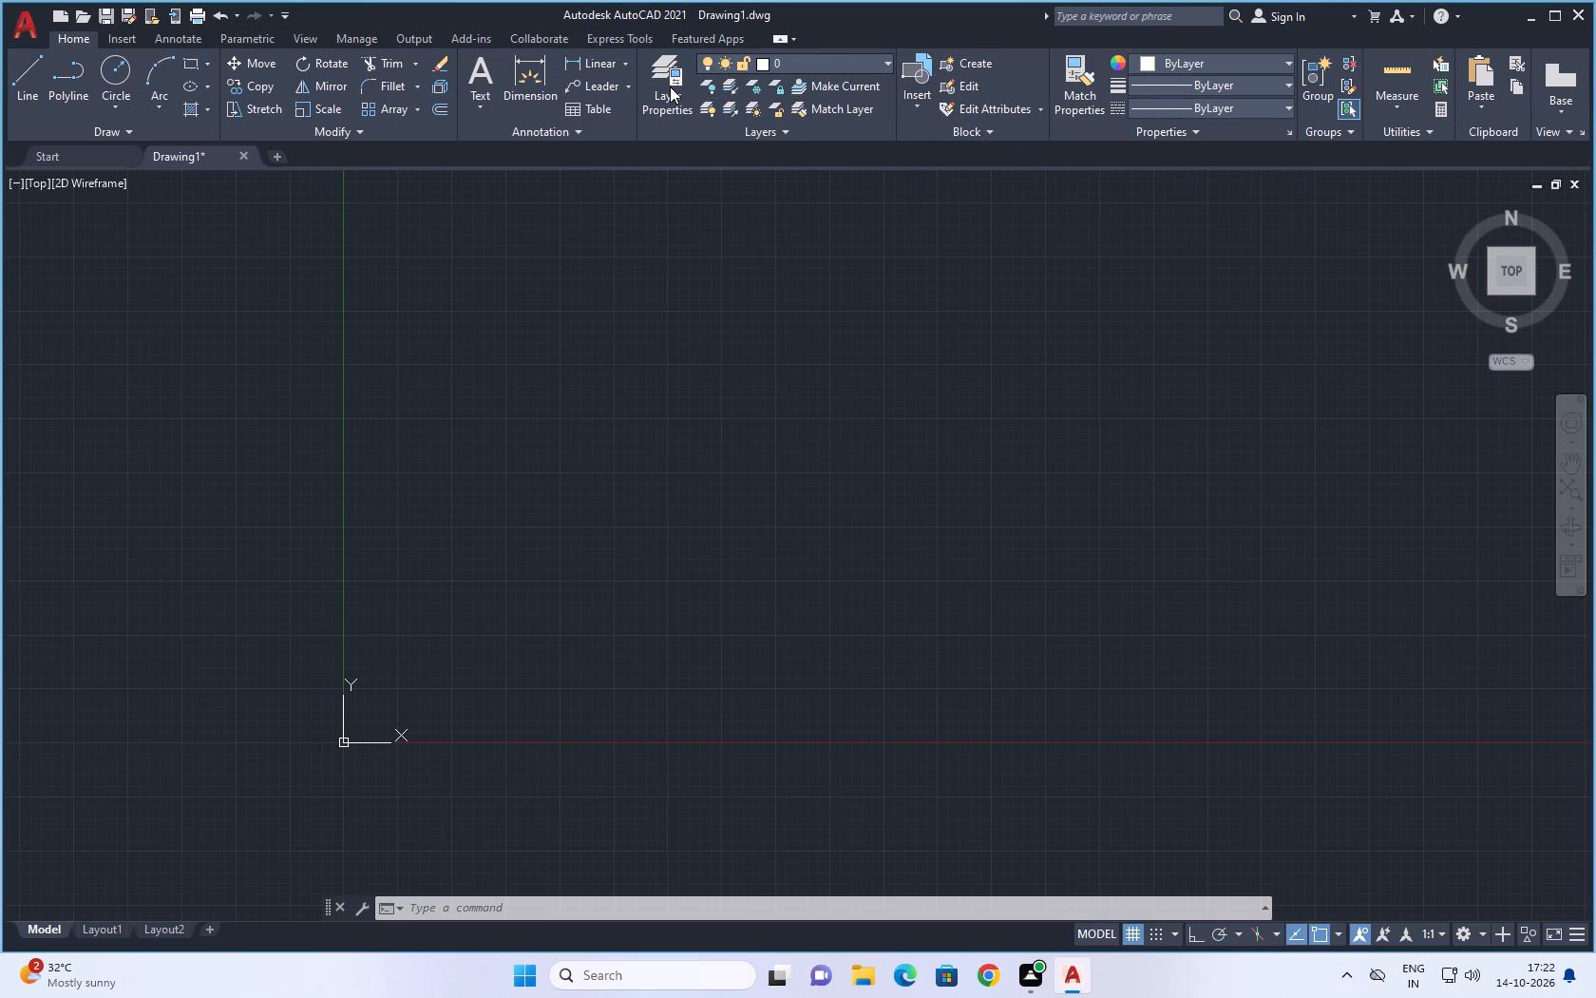
pyautogui.click(670, 86)
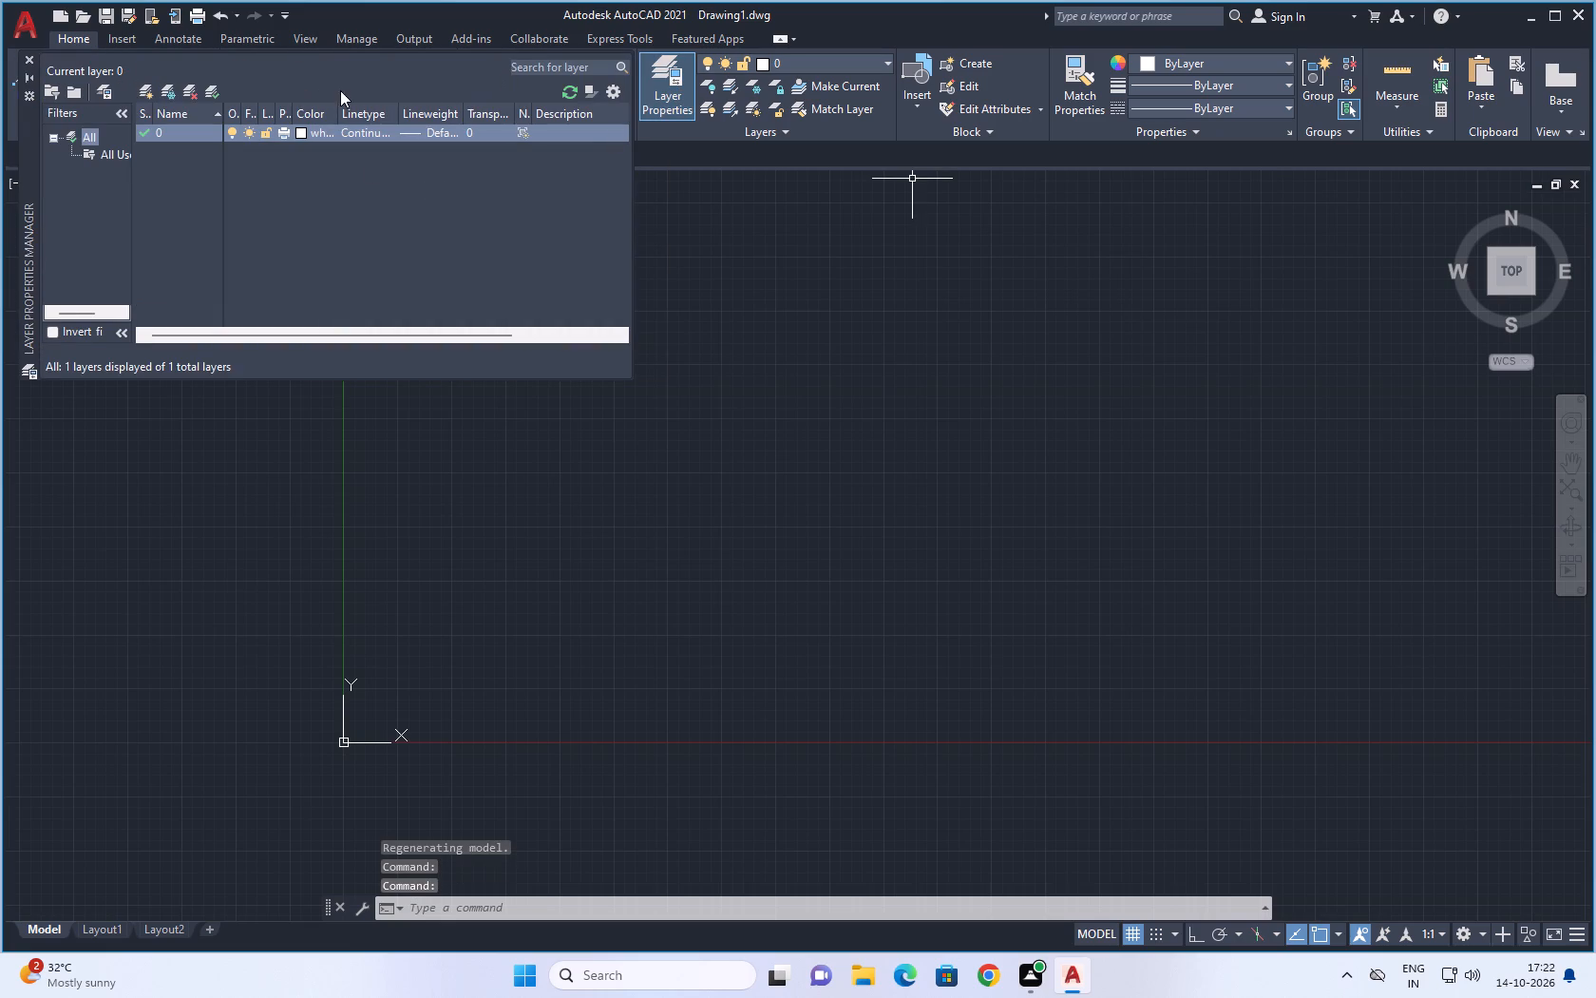
pyautogui.click(29, 58)
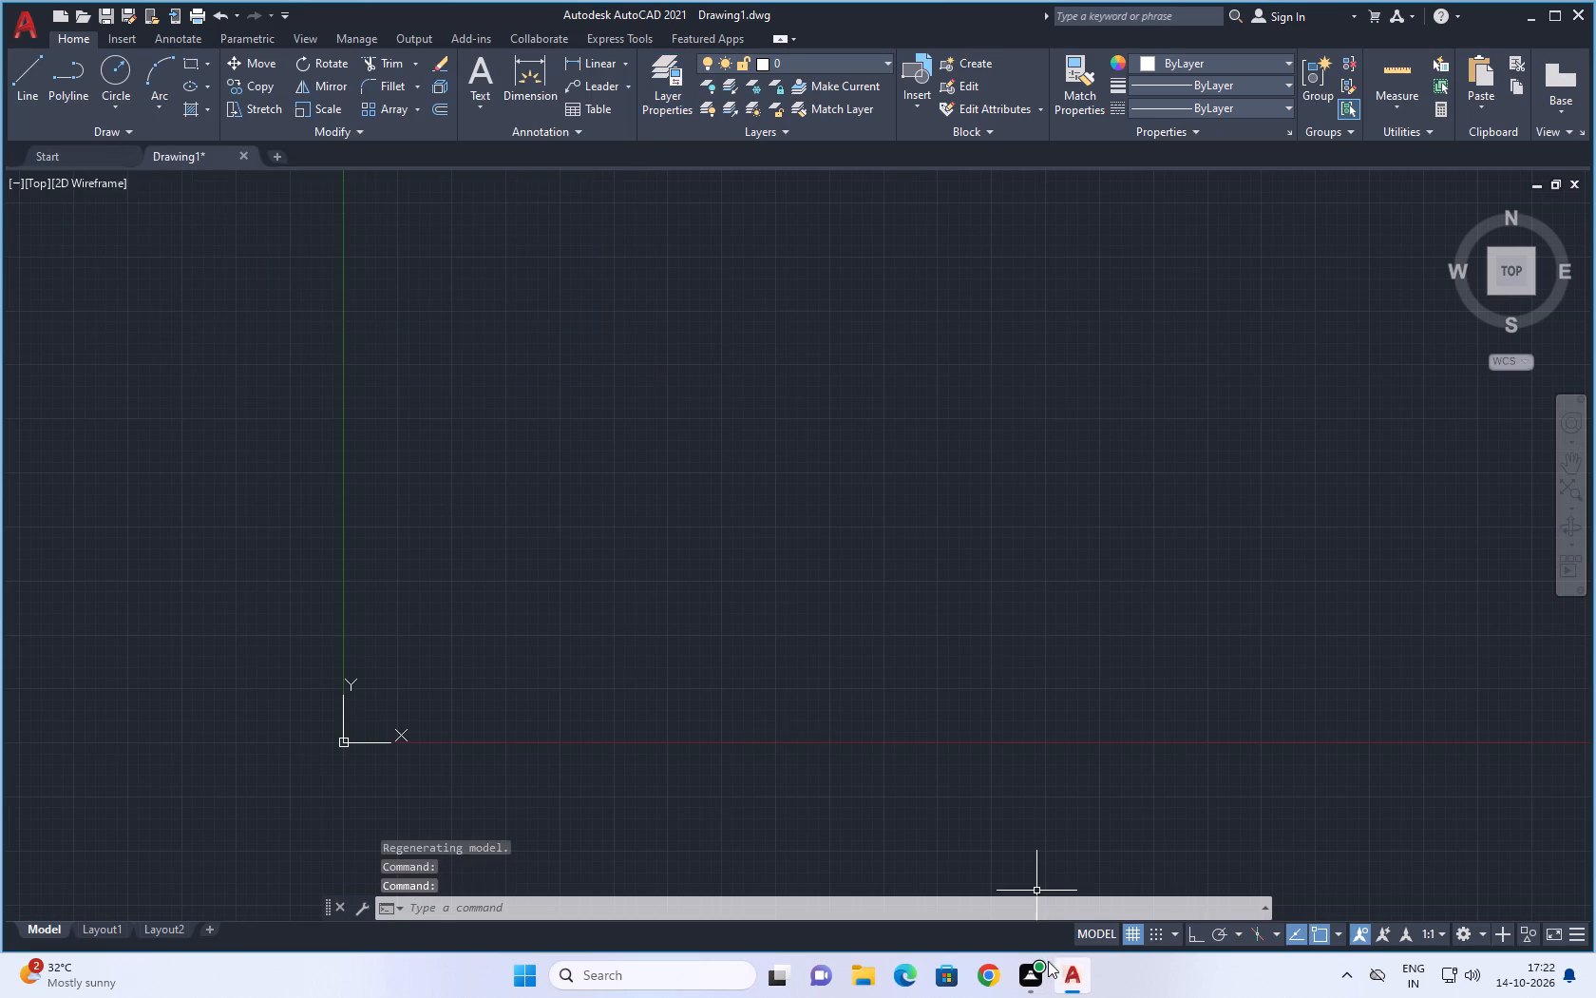
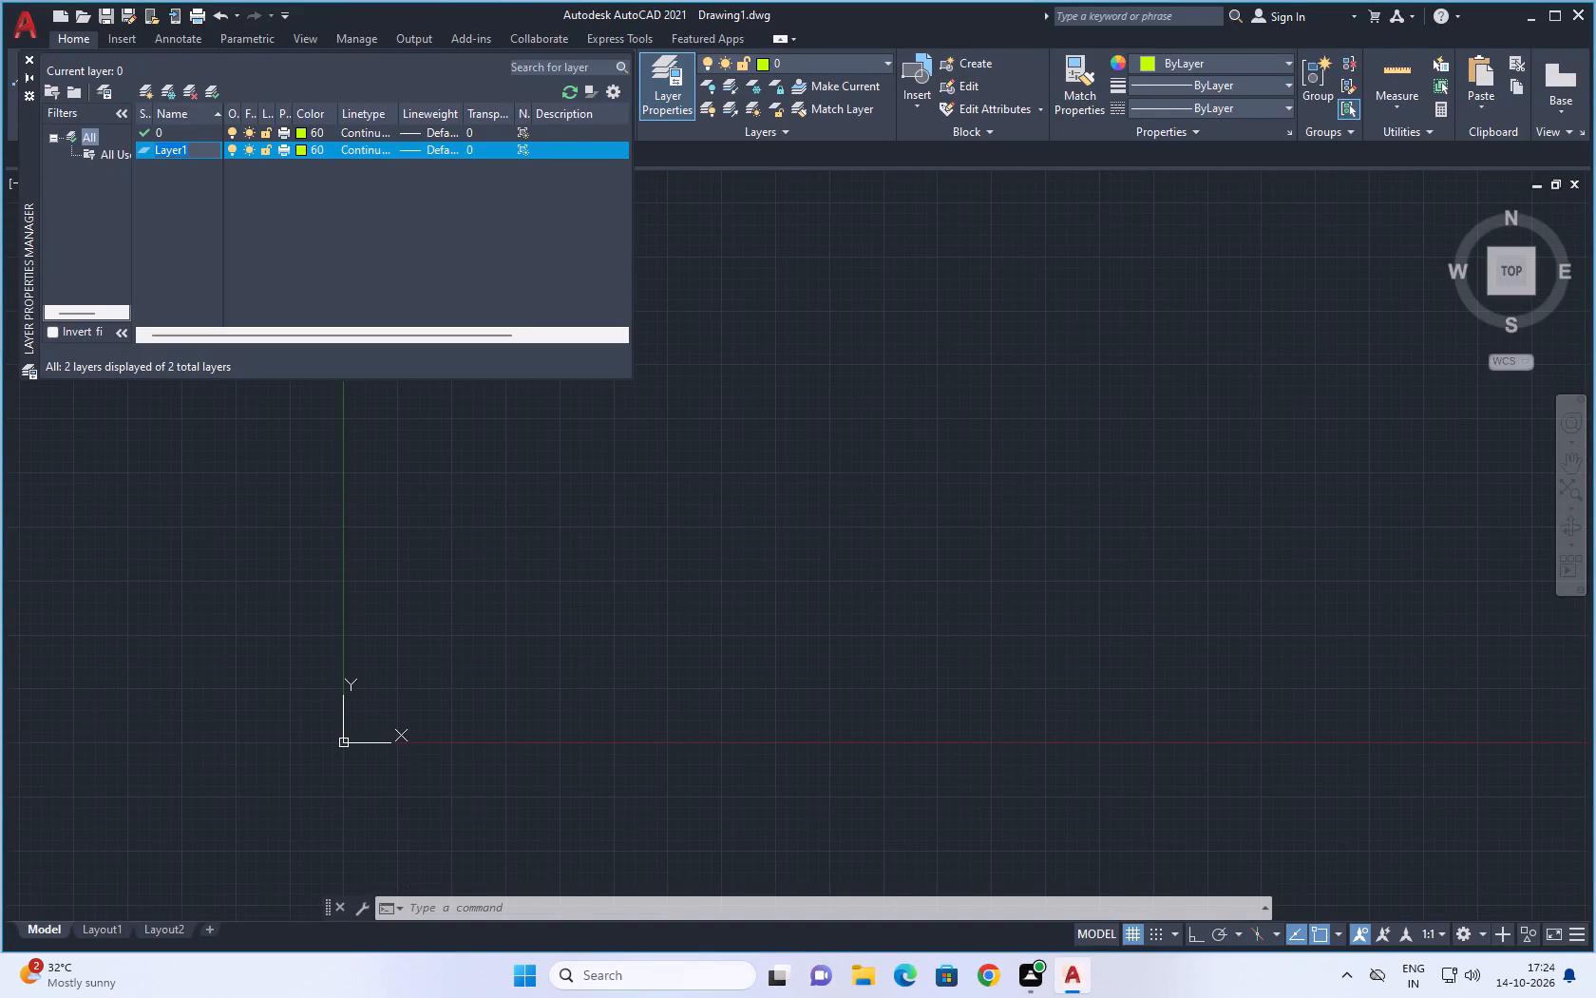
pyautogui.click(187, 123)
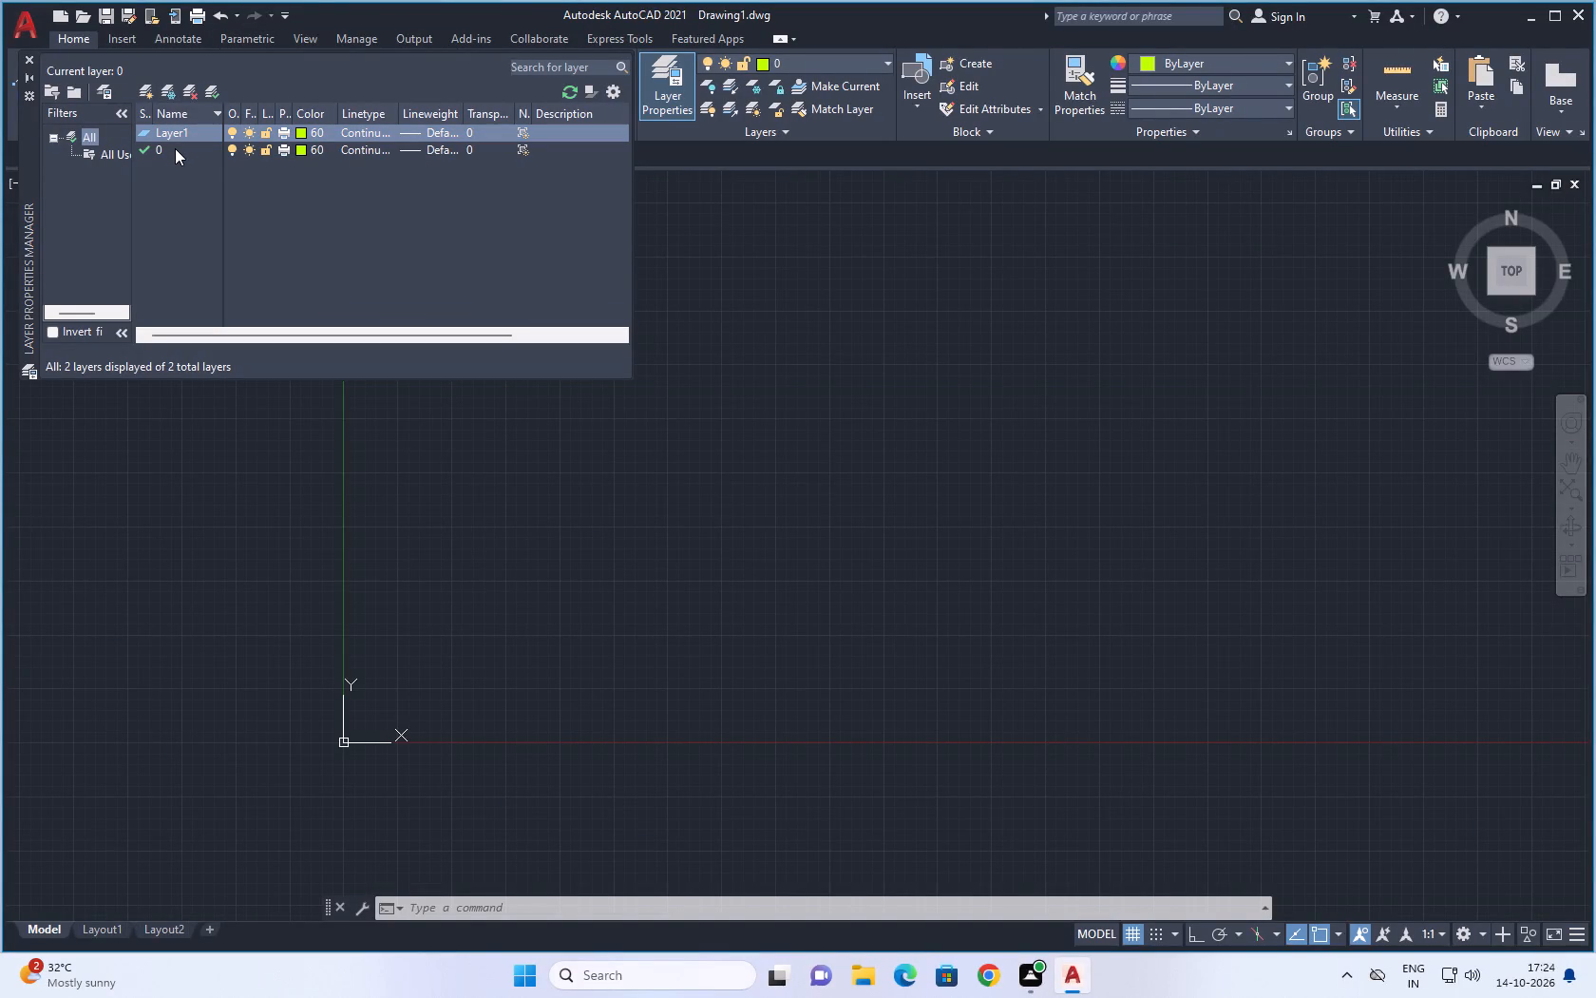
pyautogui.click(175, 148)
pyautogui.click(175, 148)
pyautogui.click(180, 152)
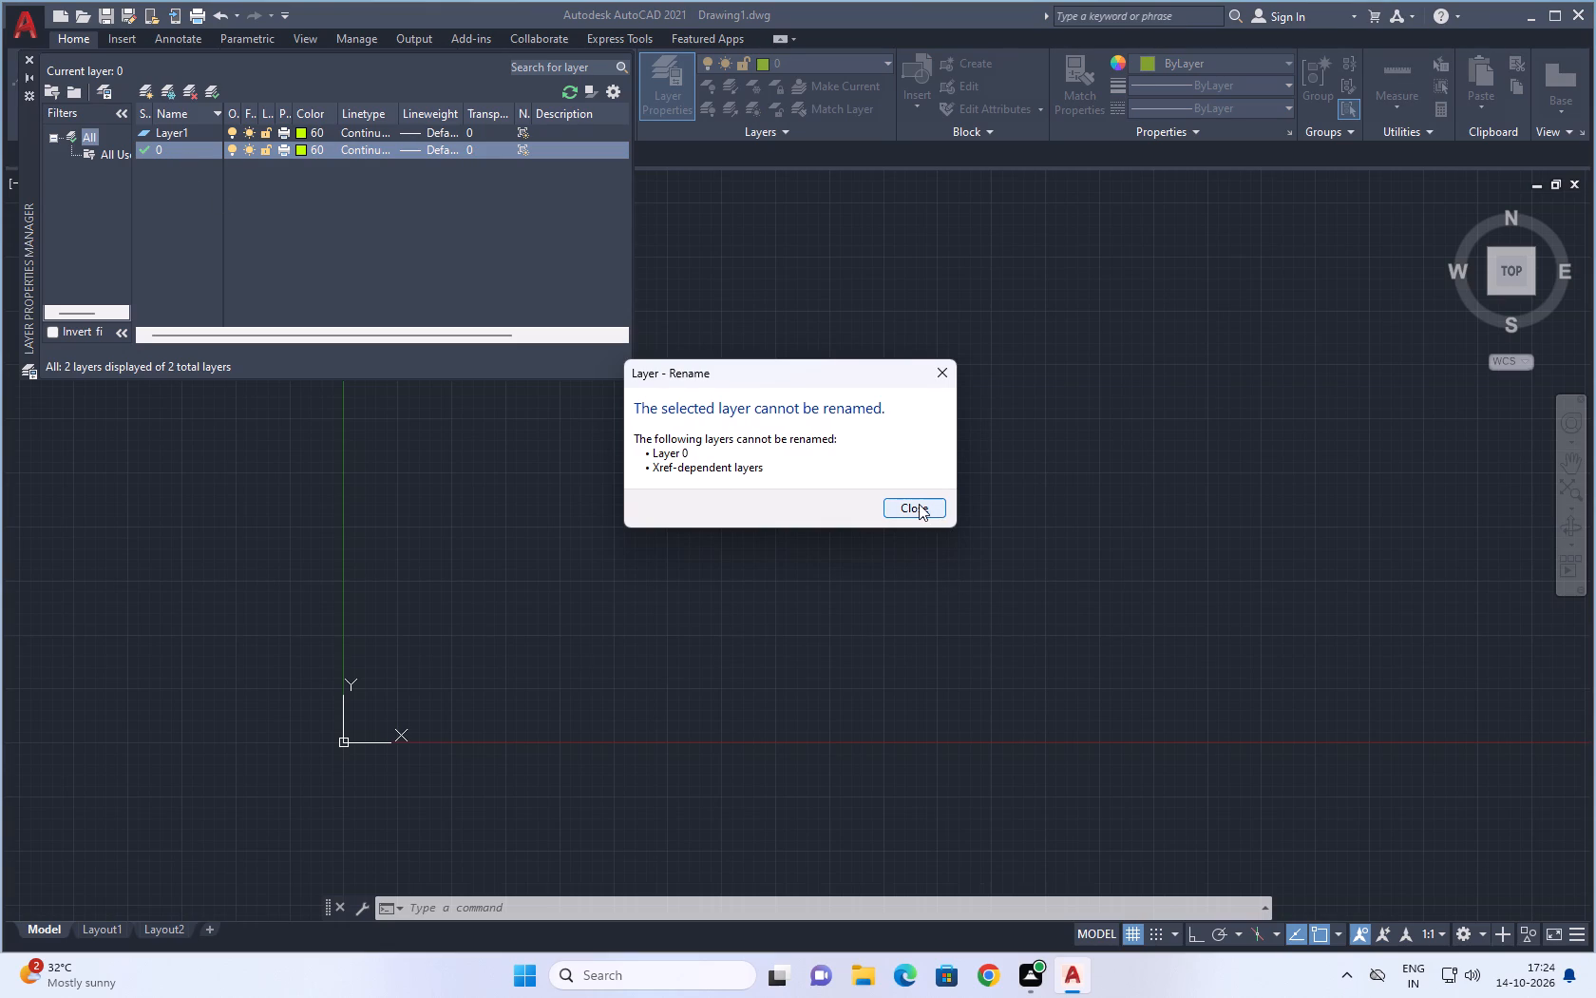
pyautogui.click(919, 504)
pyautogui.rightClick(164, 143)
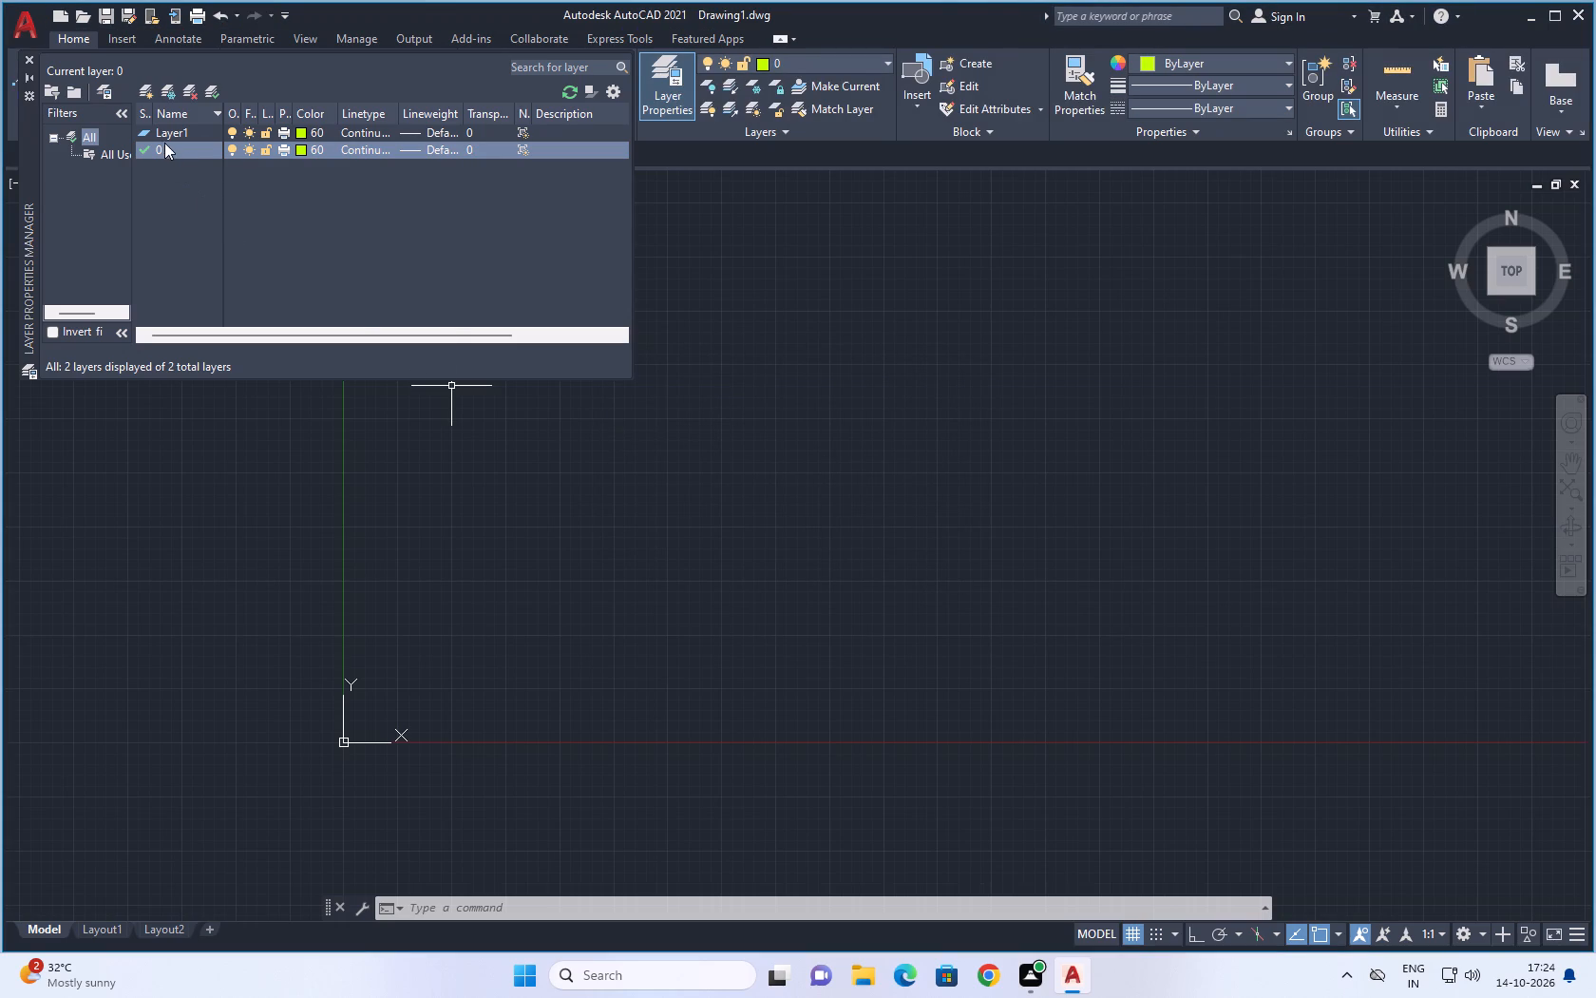
# Rename the new layer Layer1 as WALL.
pyautogui.click(188, 132)
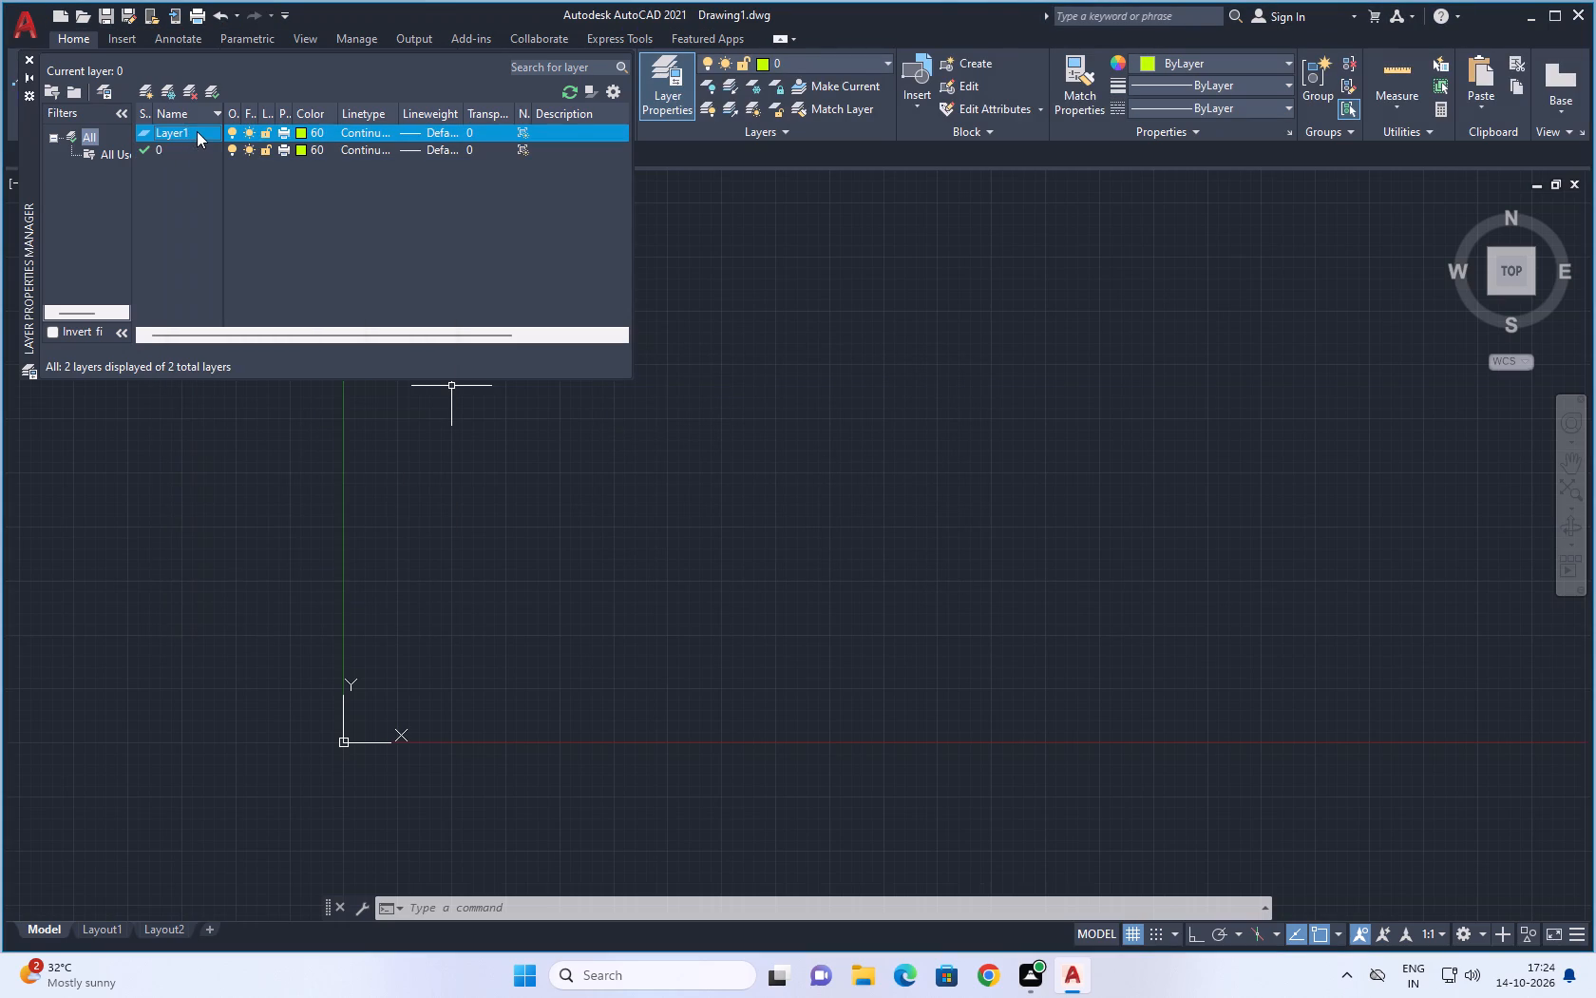
pyautogui.click(197, 131)
pyautogui.click(204, 136)
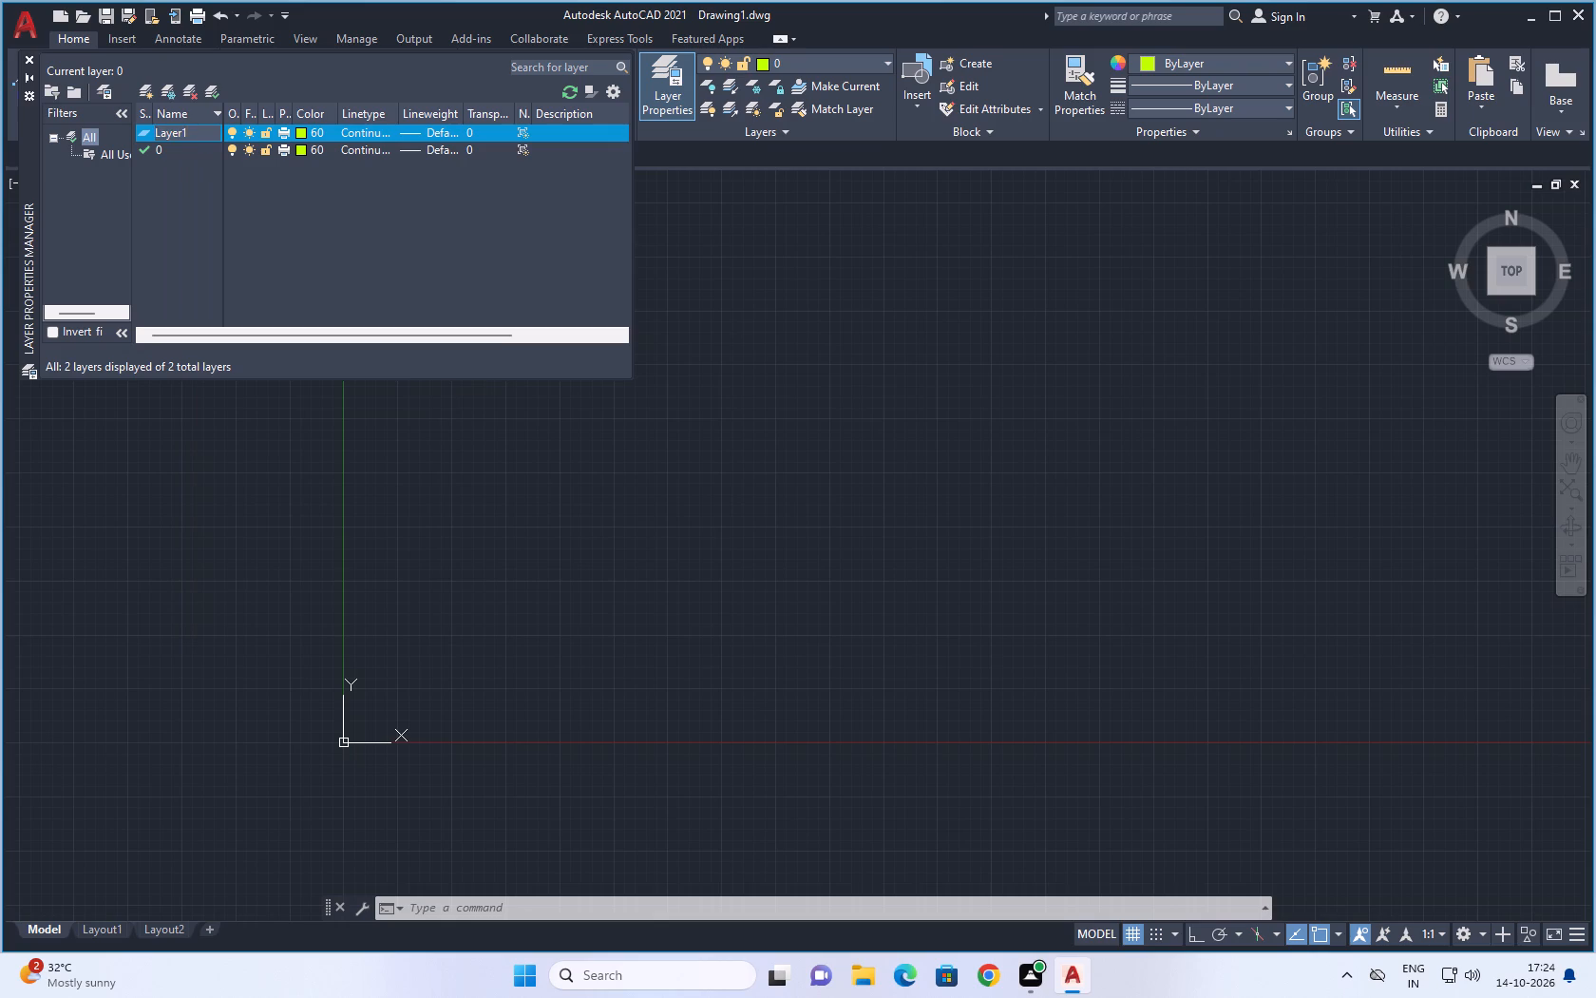
pyautogui.press('BackSpace')
pyautogui.press('BackSpace')
pyautogui.press('BackSpace')
pyautogui.press('BackSpace')
pyautogui.press('BackSpace')
pyautogui.press('BackSpace')
pyautogui.write('WALL')
pyautogui.click(415, 205)
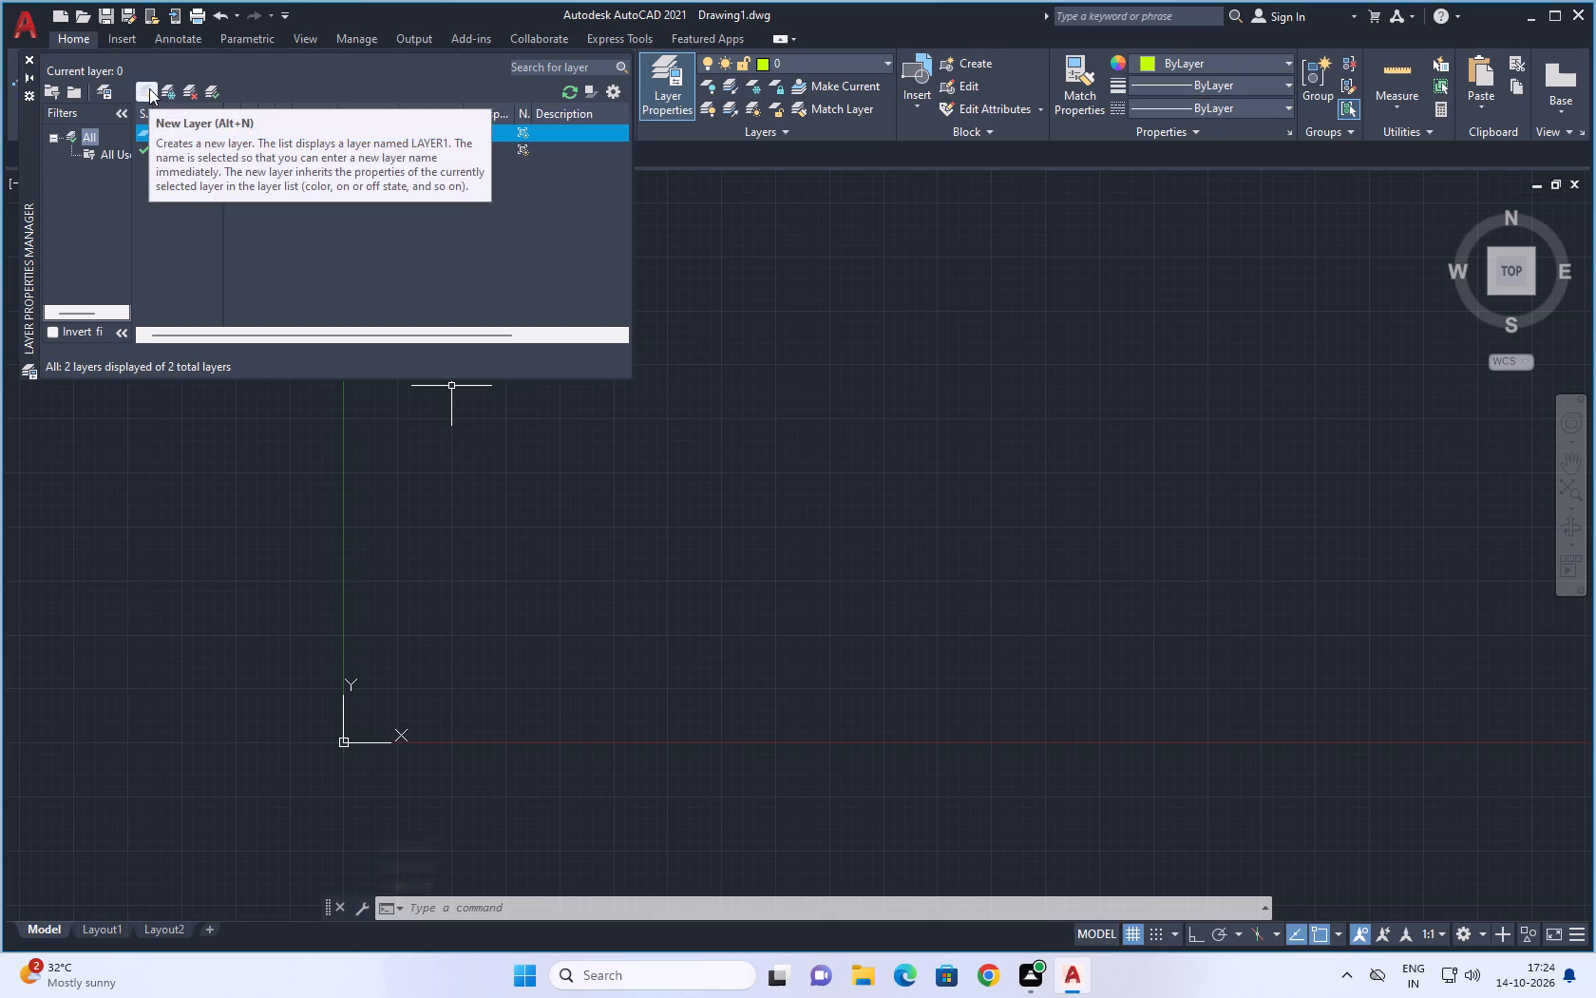
# Create a new layer named DOOR and set its colour to index colour 20.
pyautogui.click(149, 88)
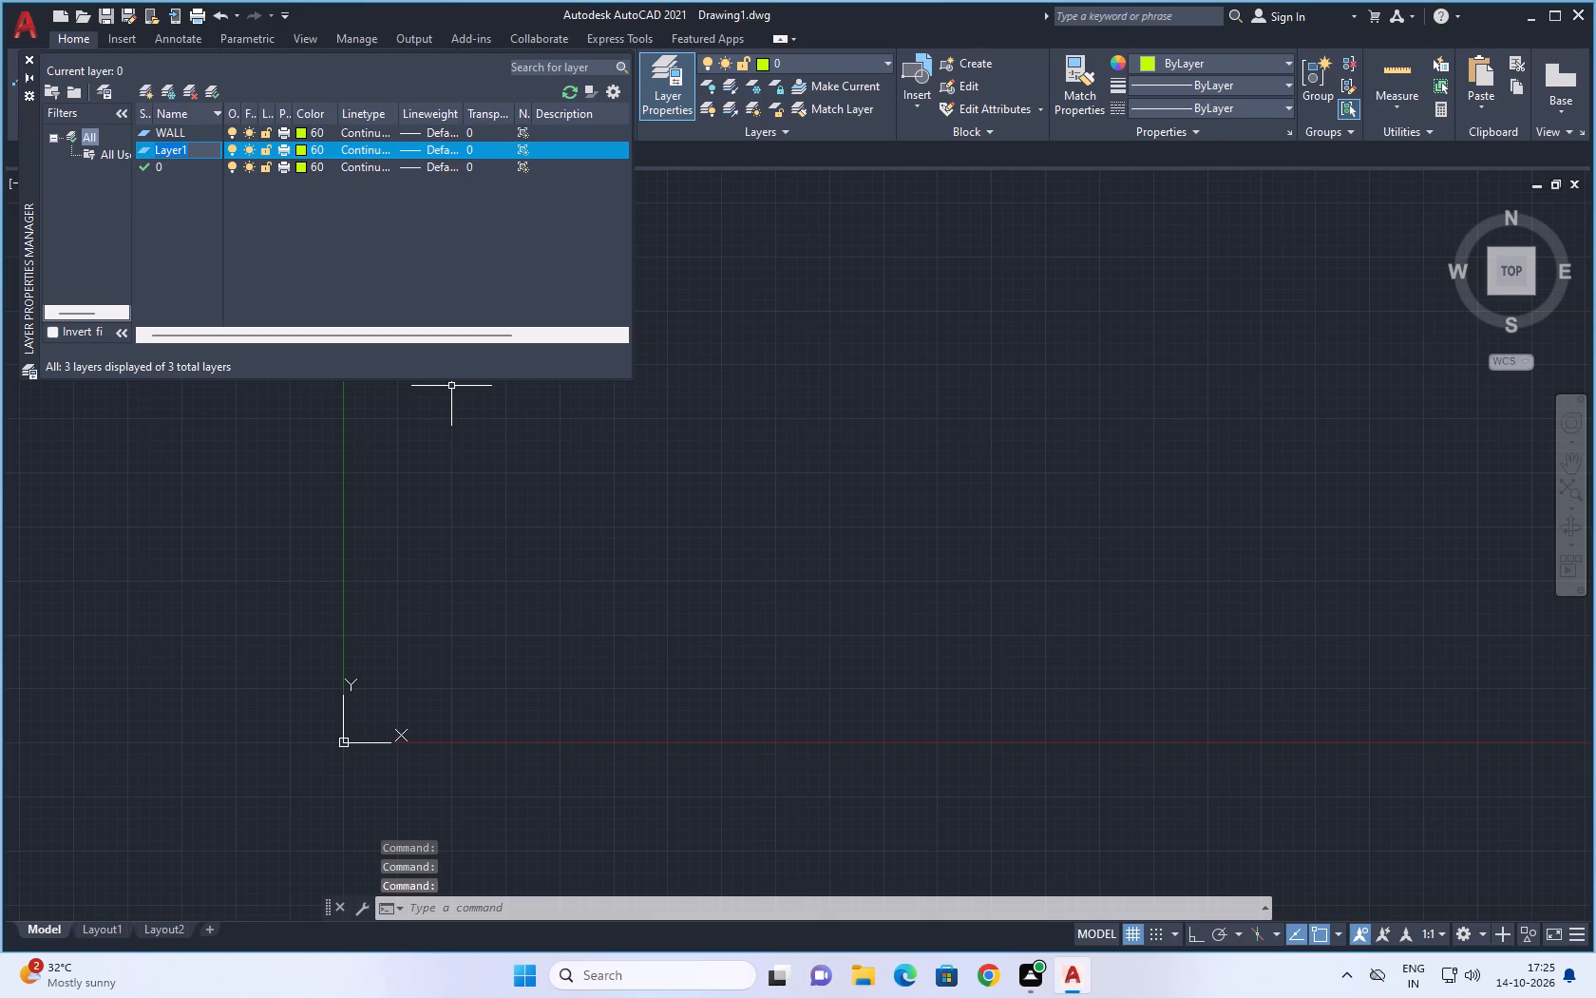
pyautogui.press('BackSpace')
pyautogui.press('BackSpace')
pyautogui.press('BackSpace')
pyautogui.press('BackSpace')
pyautogui.press('BackSpace')
pyautogui.press('BackSpace')
pyautogui.write('DOO')
pyautogui.press('r')
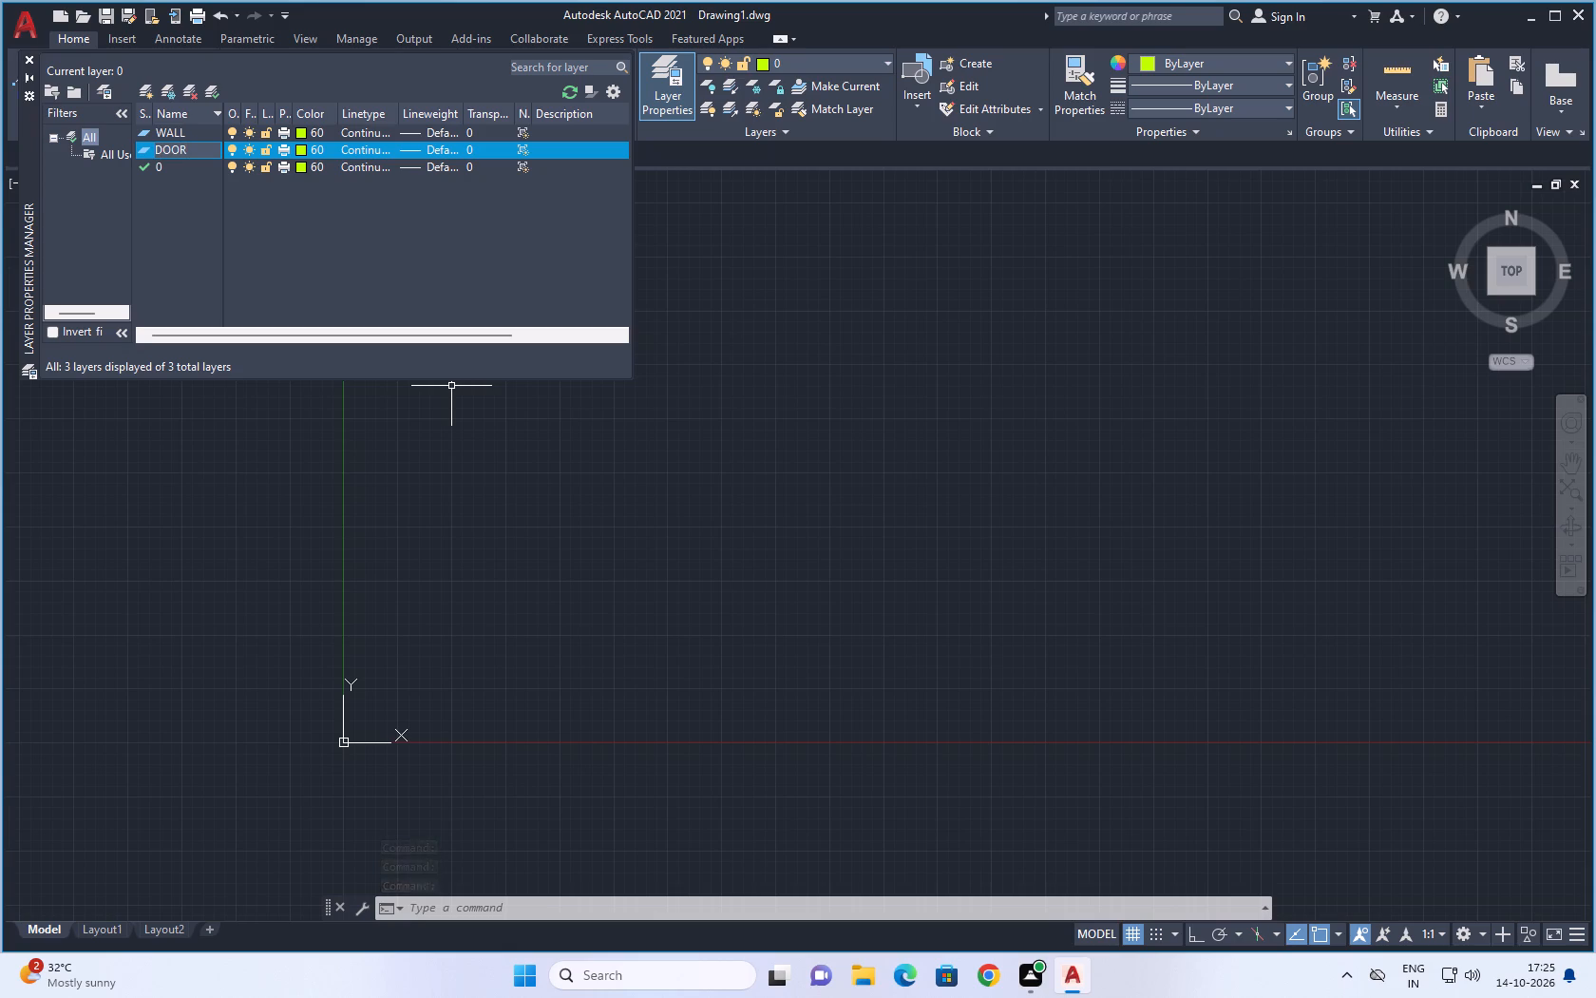
pyautogui.click(300, 151)
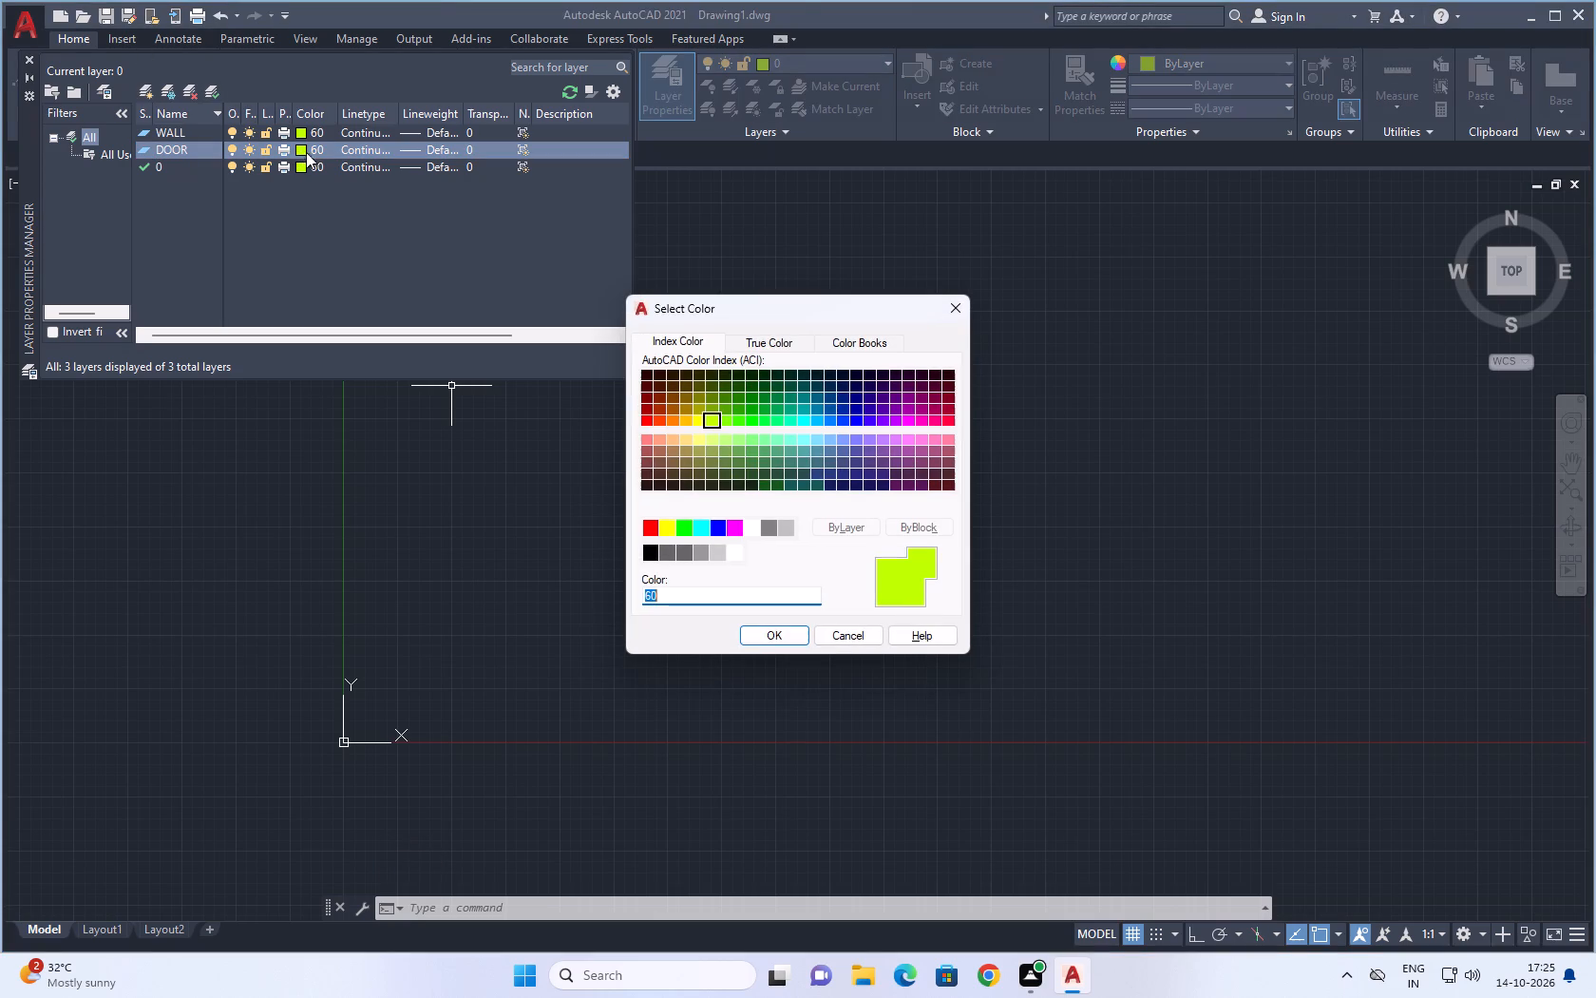
pyautogui.click(658, 420)
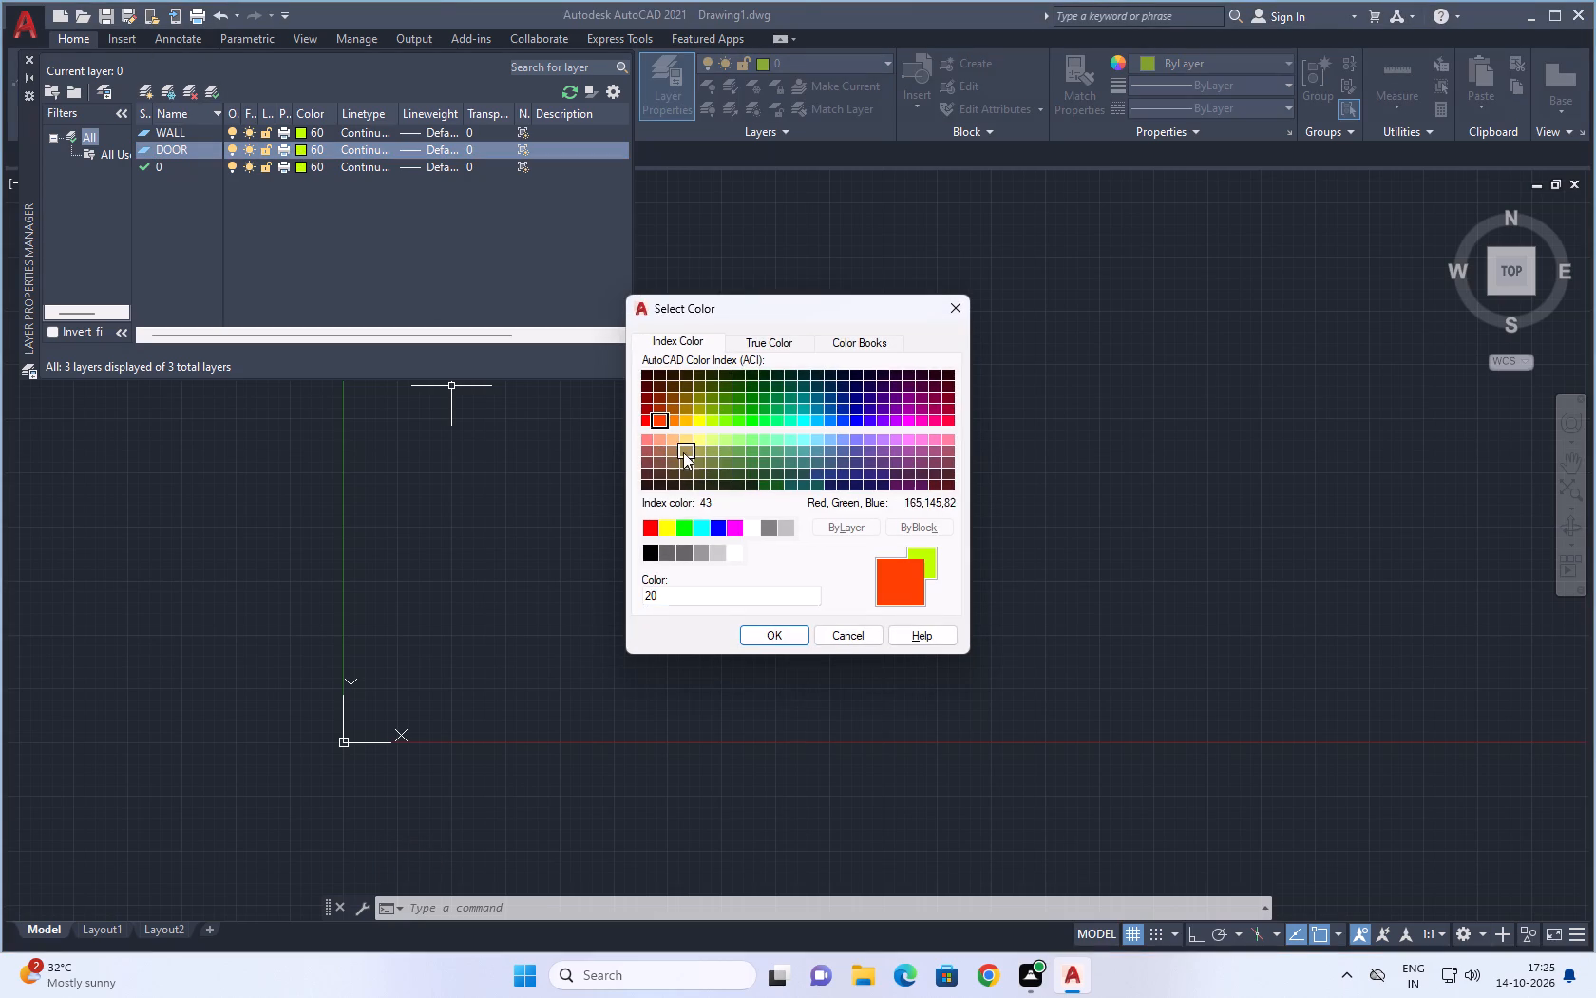
pyautogui.click(787, 640)
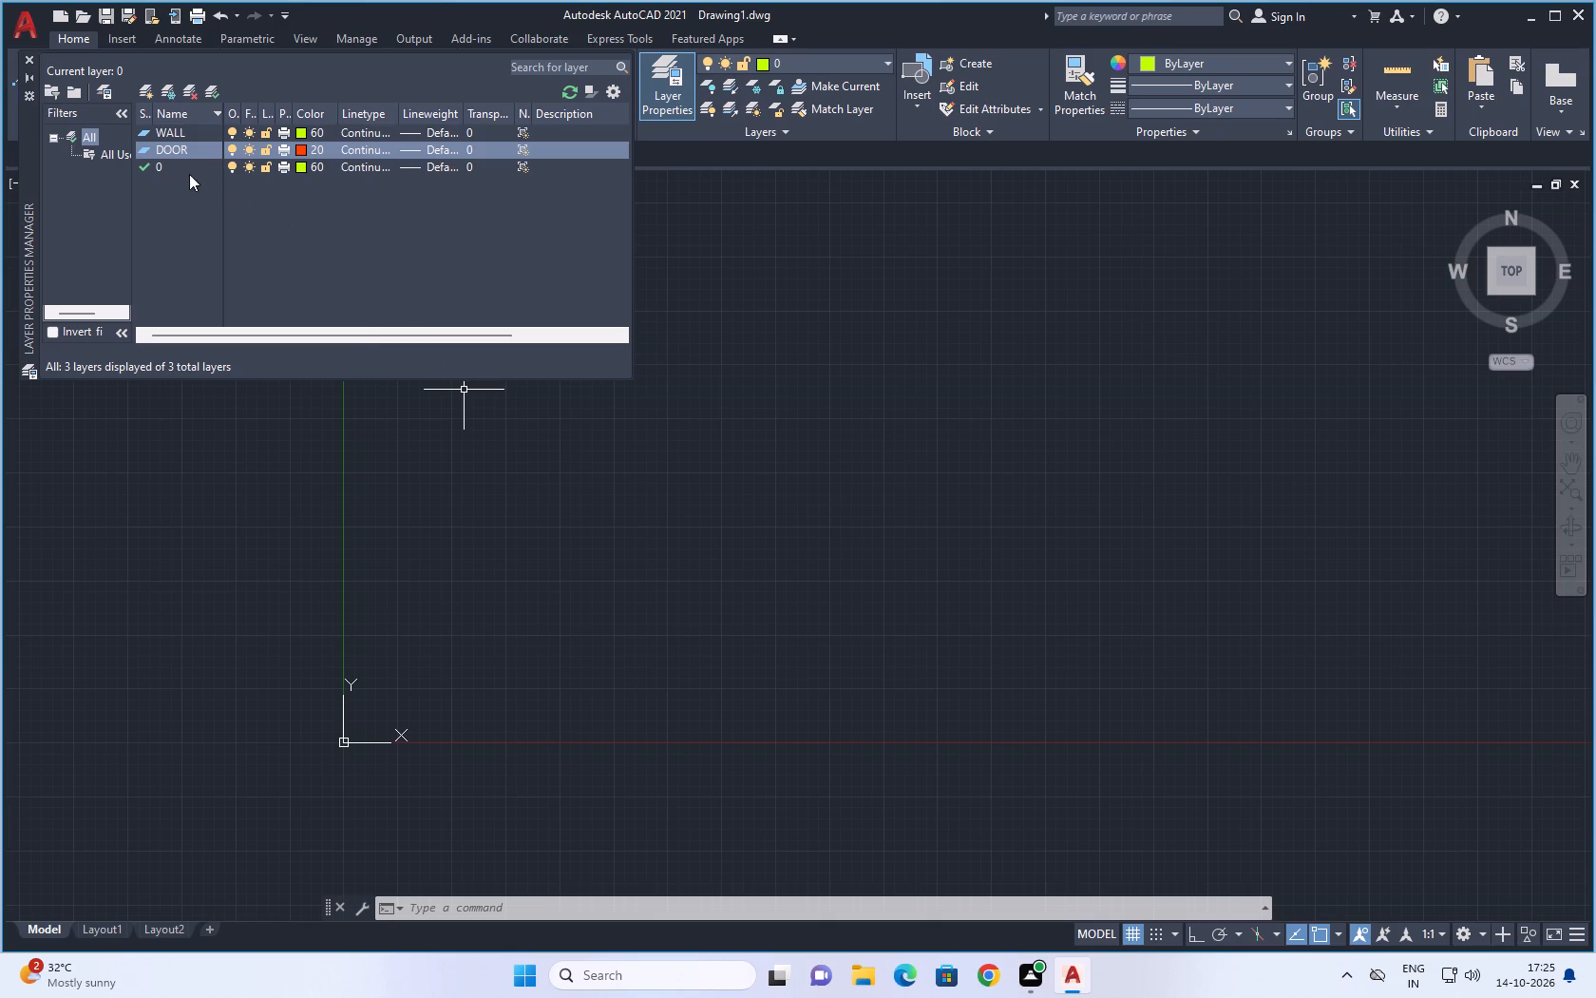
# Create a new layer named WINDOW and set its colour to index colour 30.
pyautogui.click(147, 92)
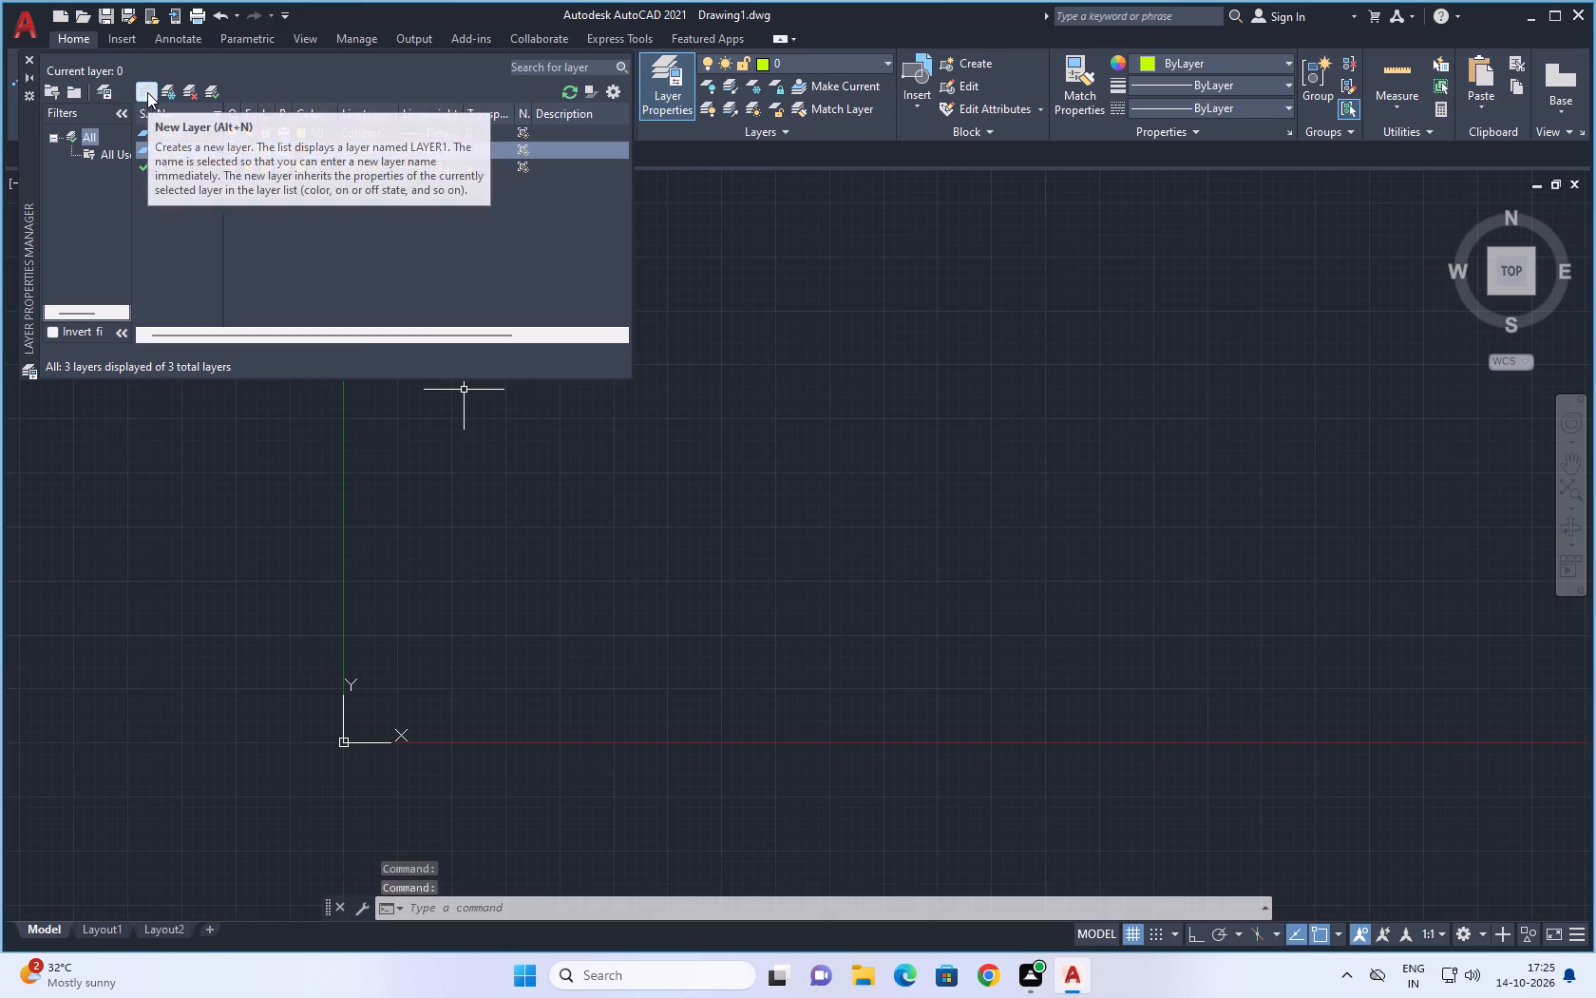
pyautogui.press('BackSpace')
pyautogui.press('BackSpace')
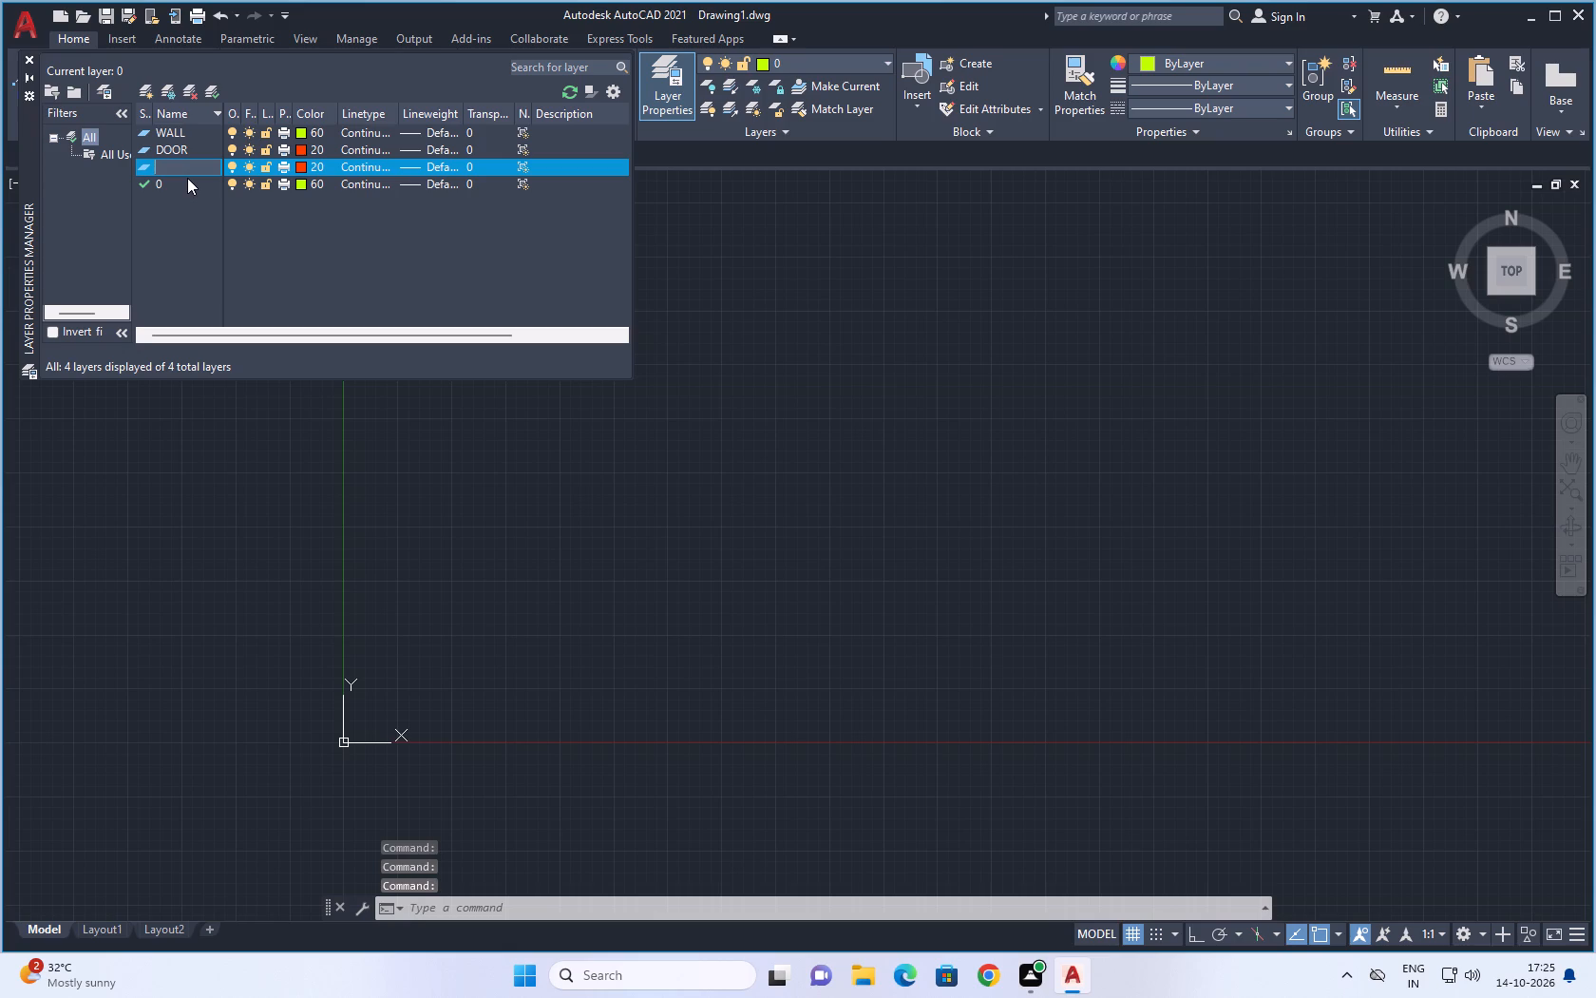
pyautogui.press('BackSpace')
pyautogui.write('WINDOW')
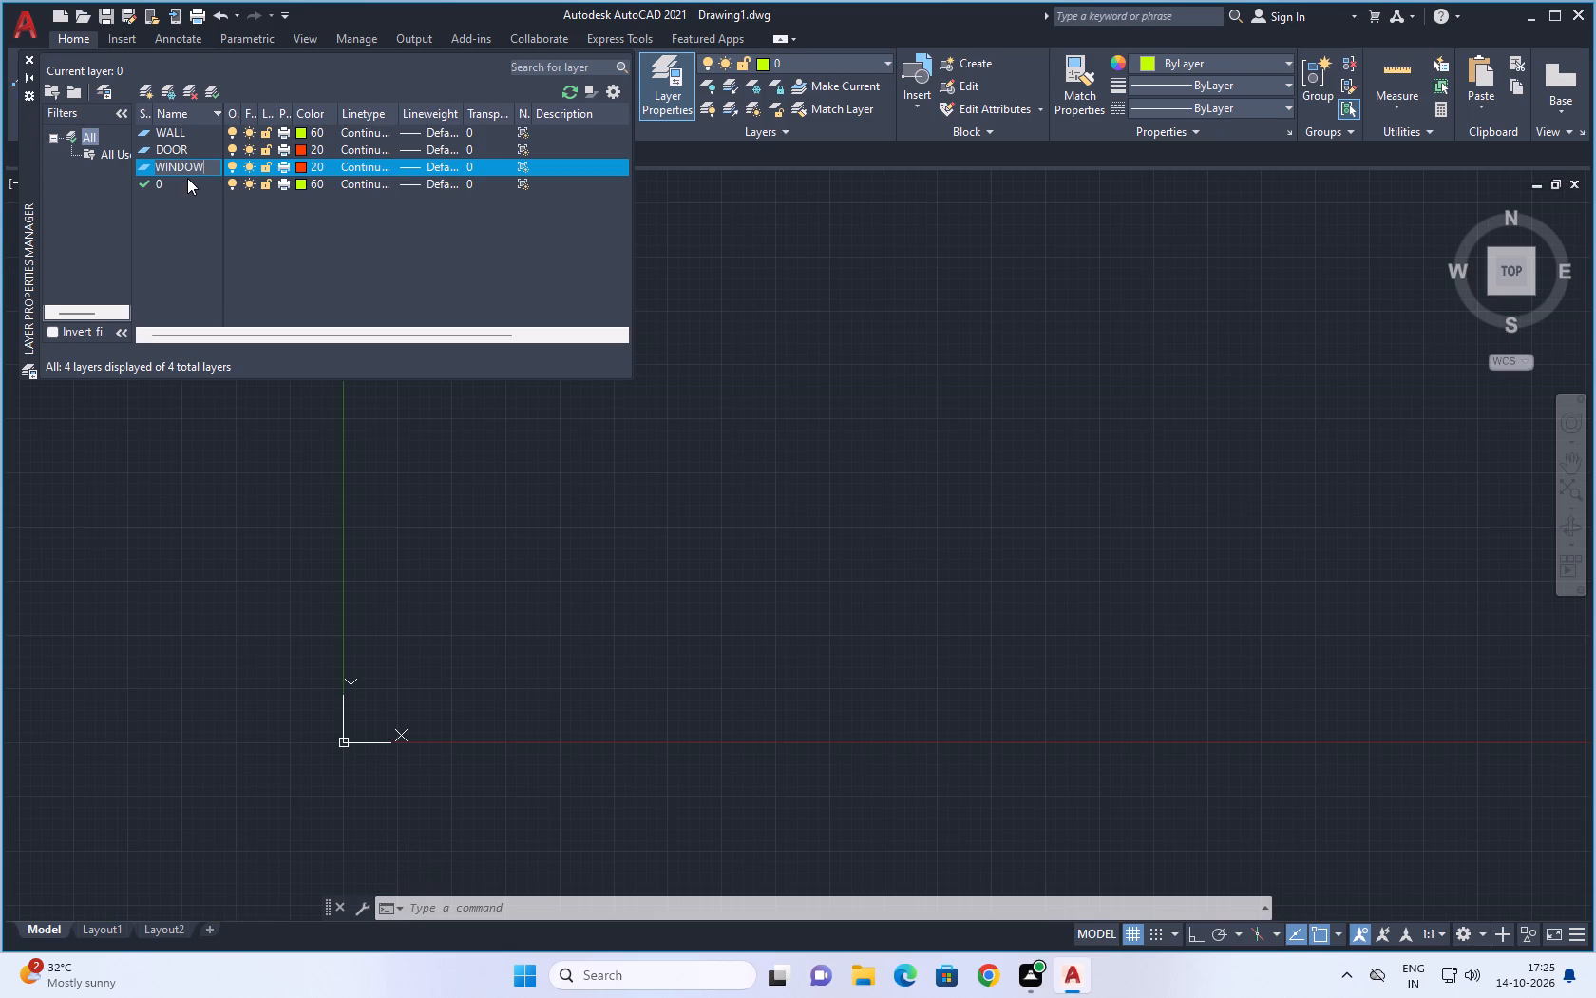
pyautogui.click(299, 166)
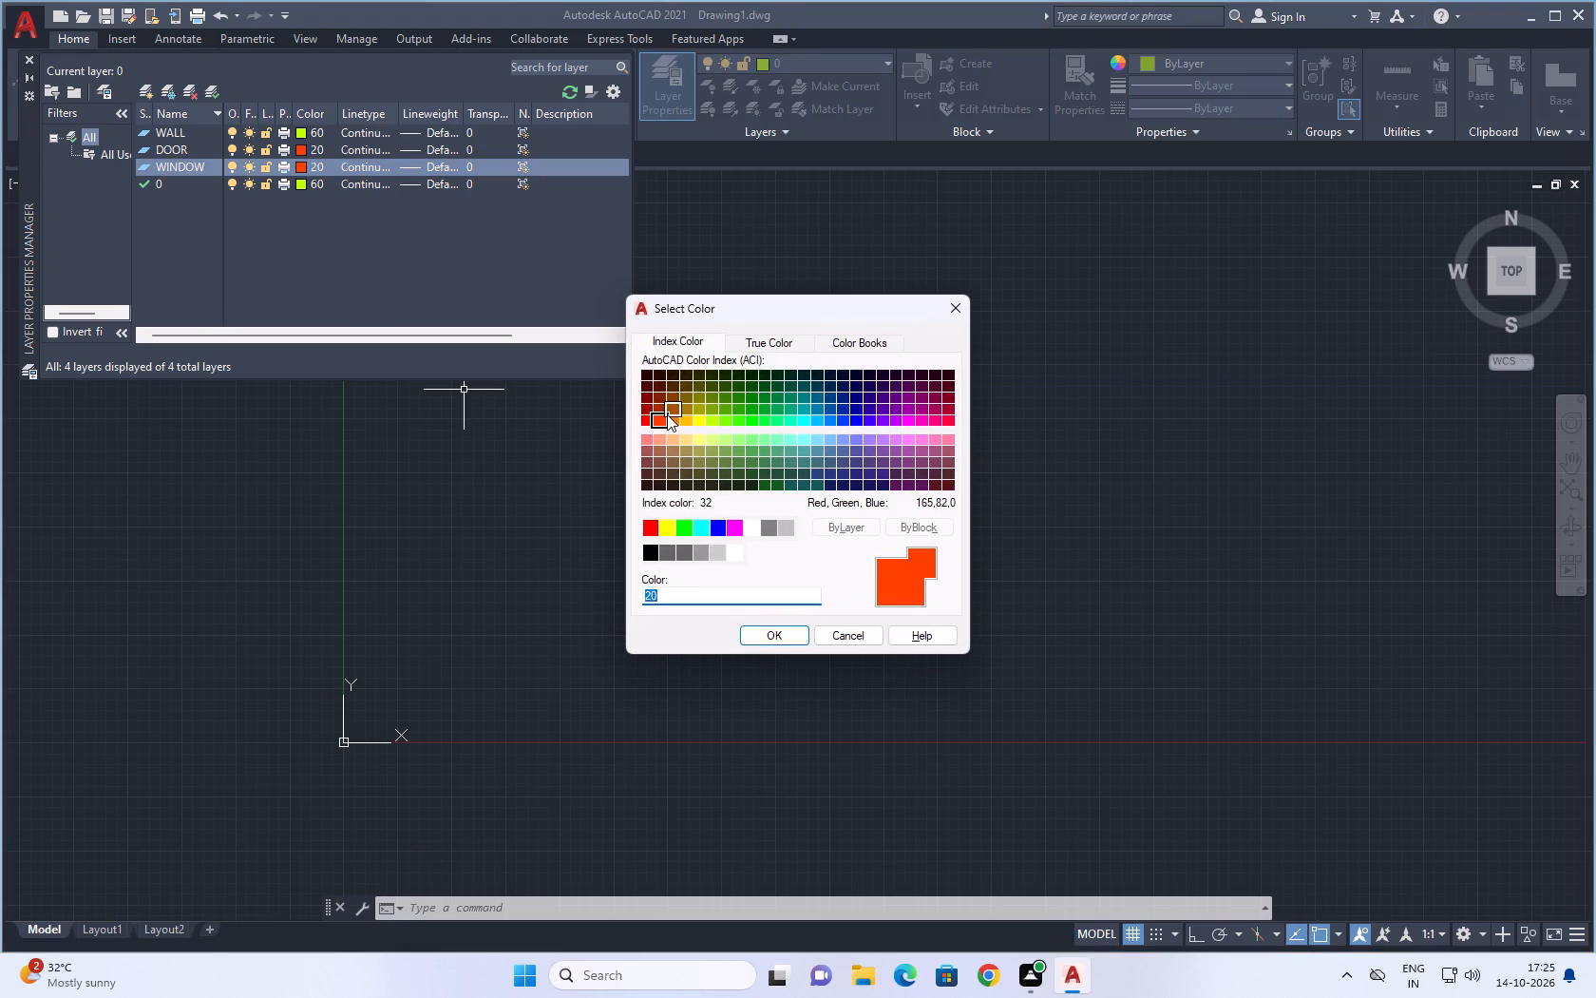
pyautogui.click(670, 421)
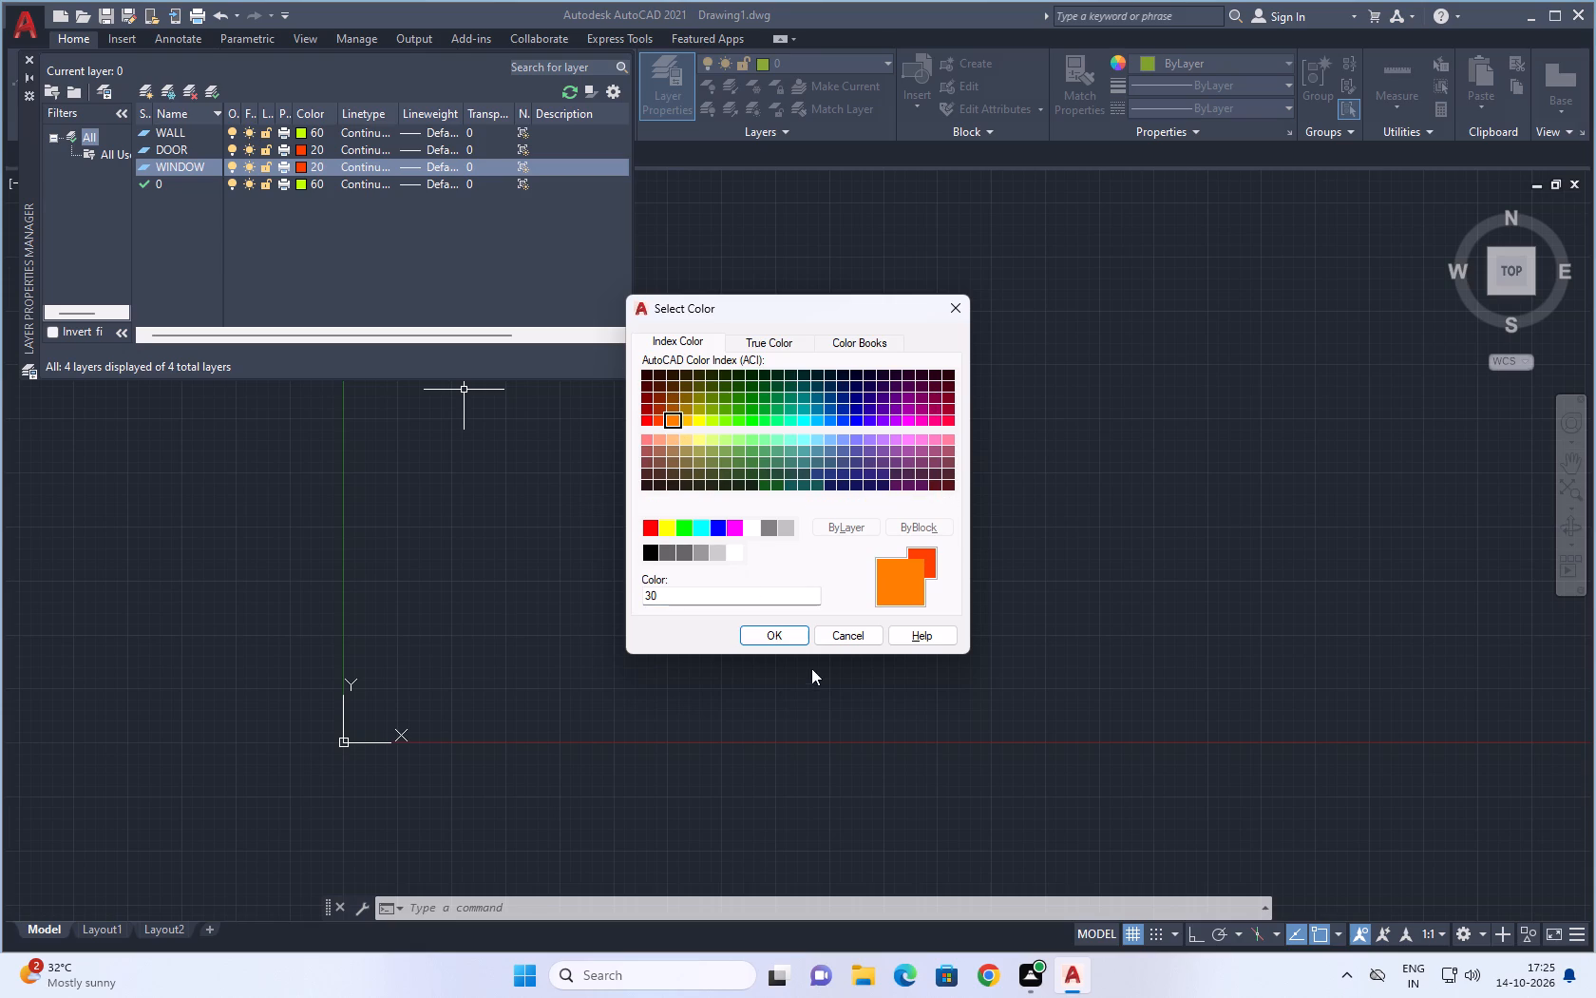
pyautogui.click(780, 636)
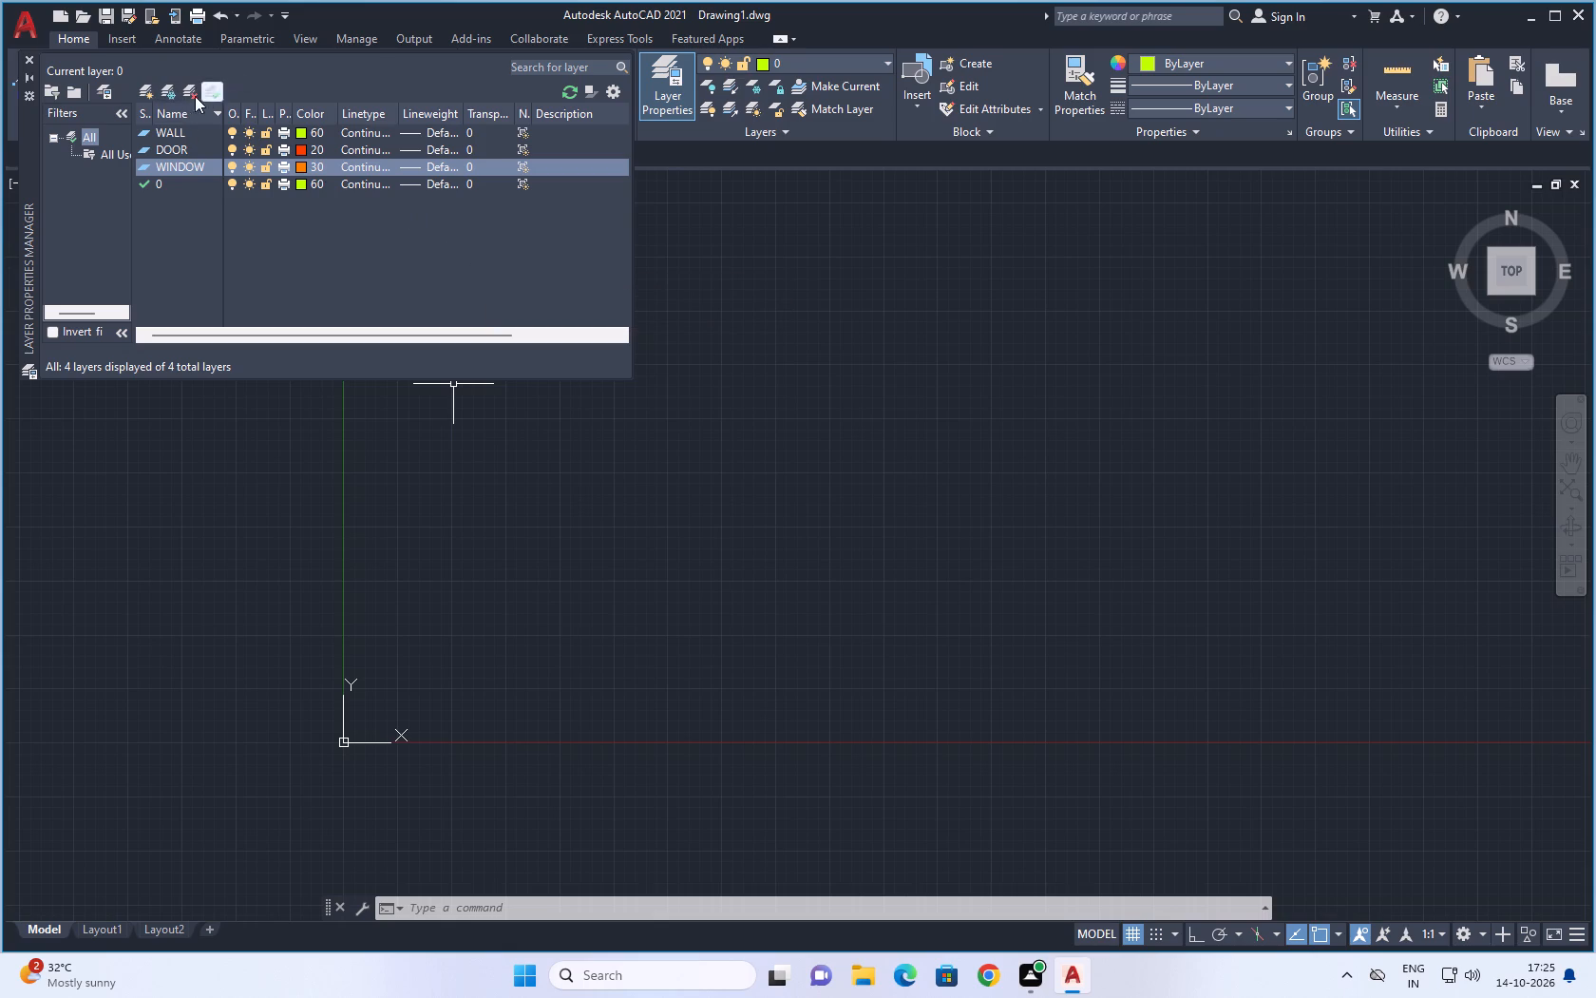
# Create a new layer named STAIRCASE with index colour 50, and close the layer manager.
pyautogui.click(142, 86)
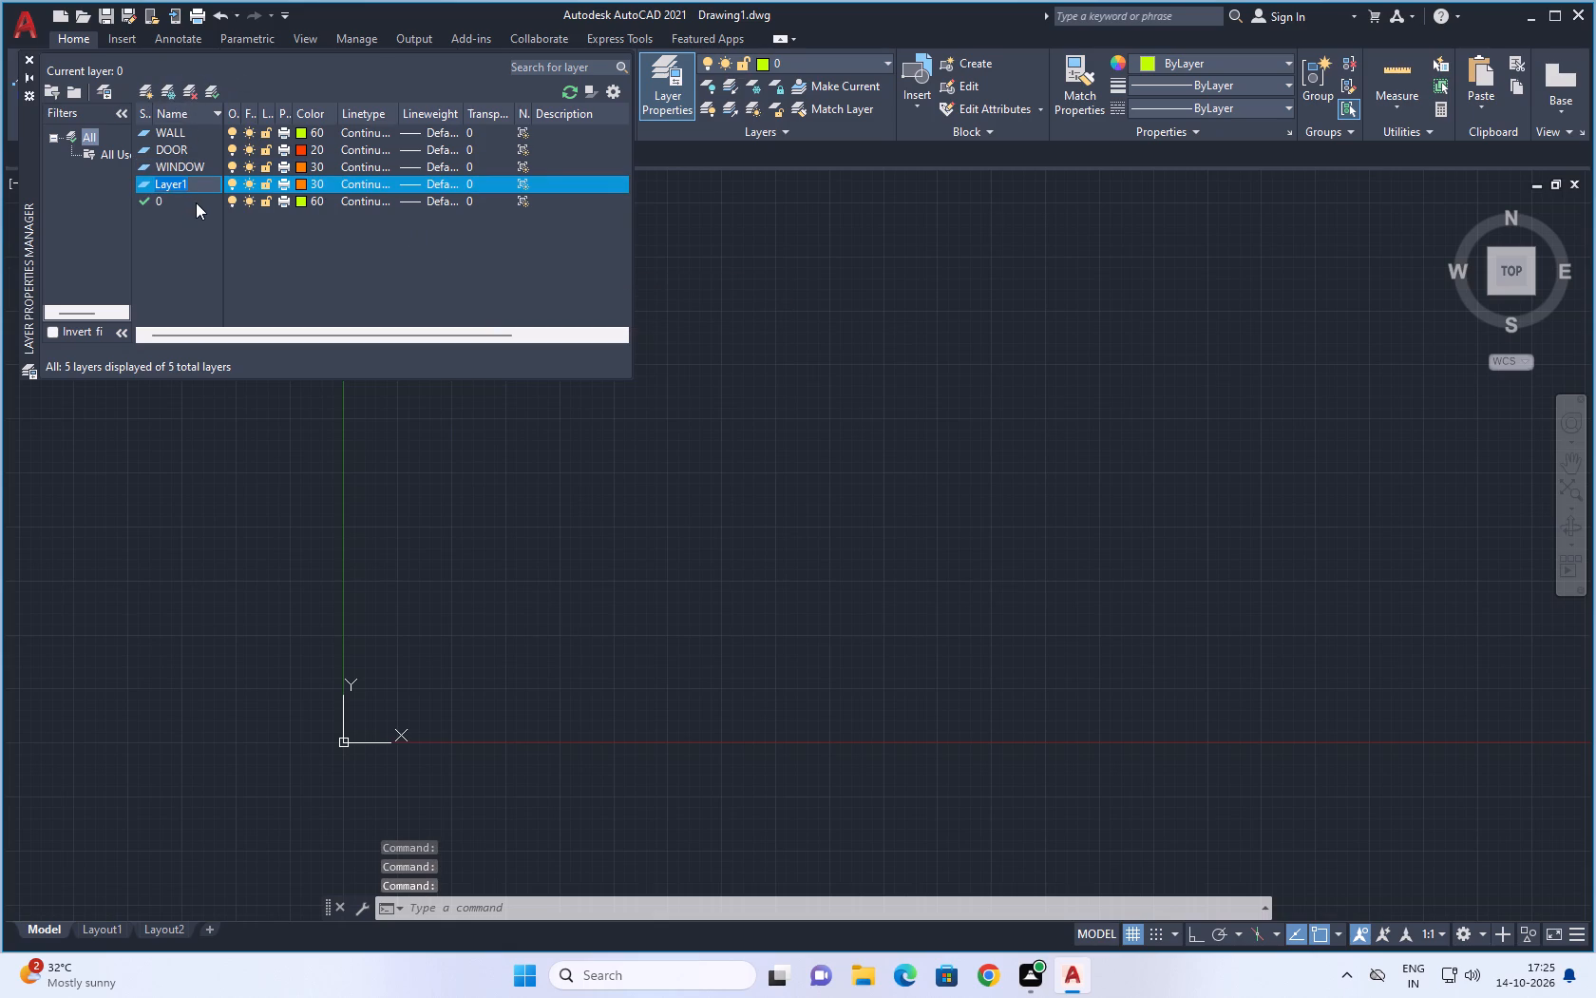
pyautogui.press('BackSpace')
pyautogui.press('BackSpace')
pyautogui.press('BackSpace')
pyautogui.press('BackSpace')
pyautogui.press('BackSpace')
pyautogui.write('STAIRCASE')
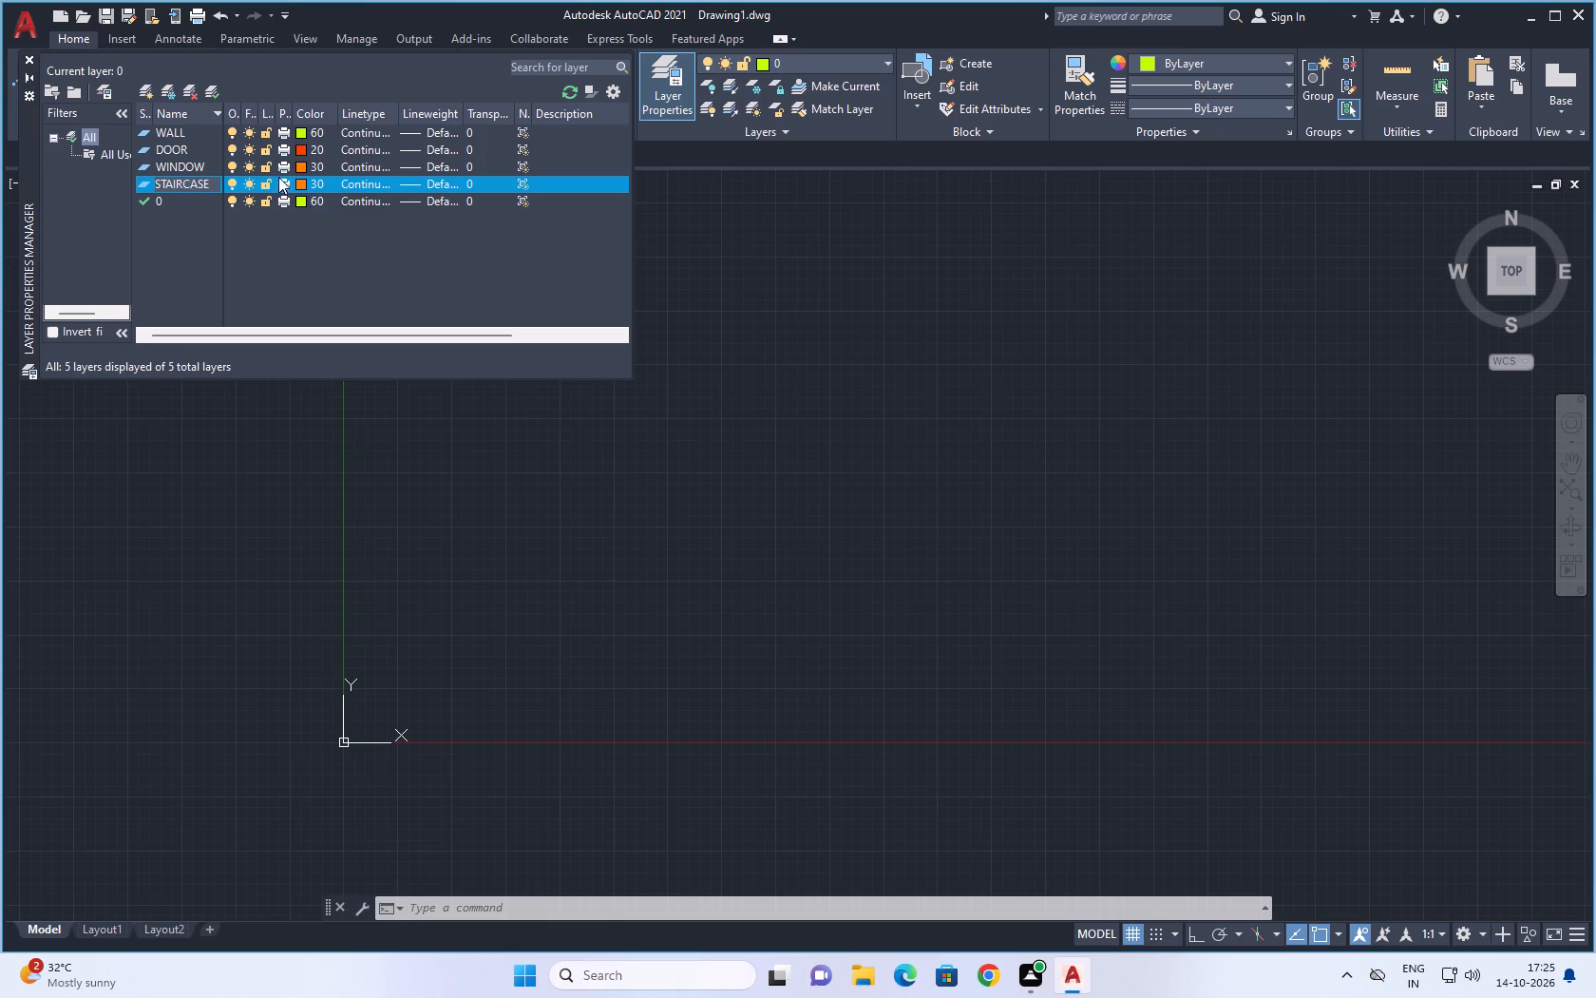
pyautogui.click(299, 179)
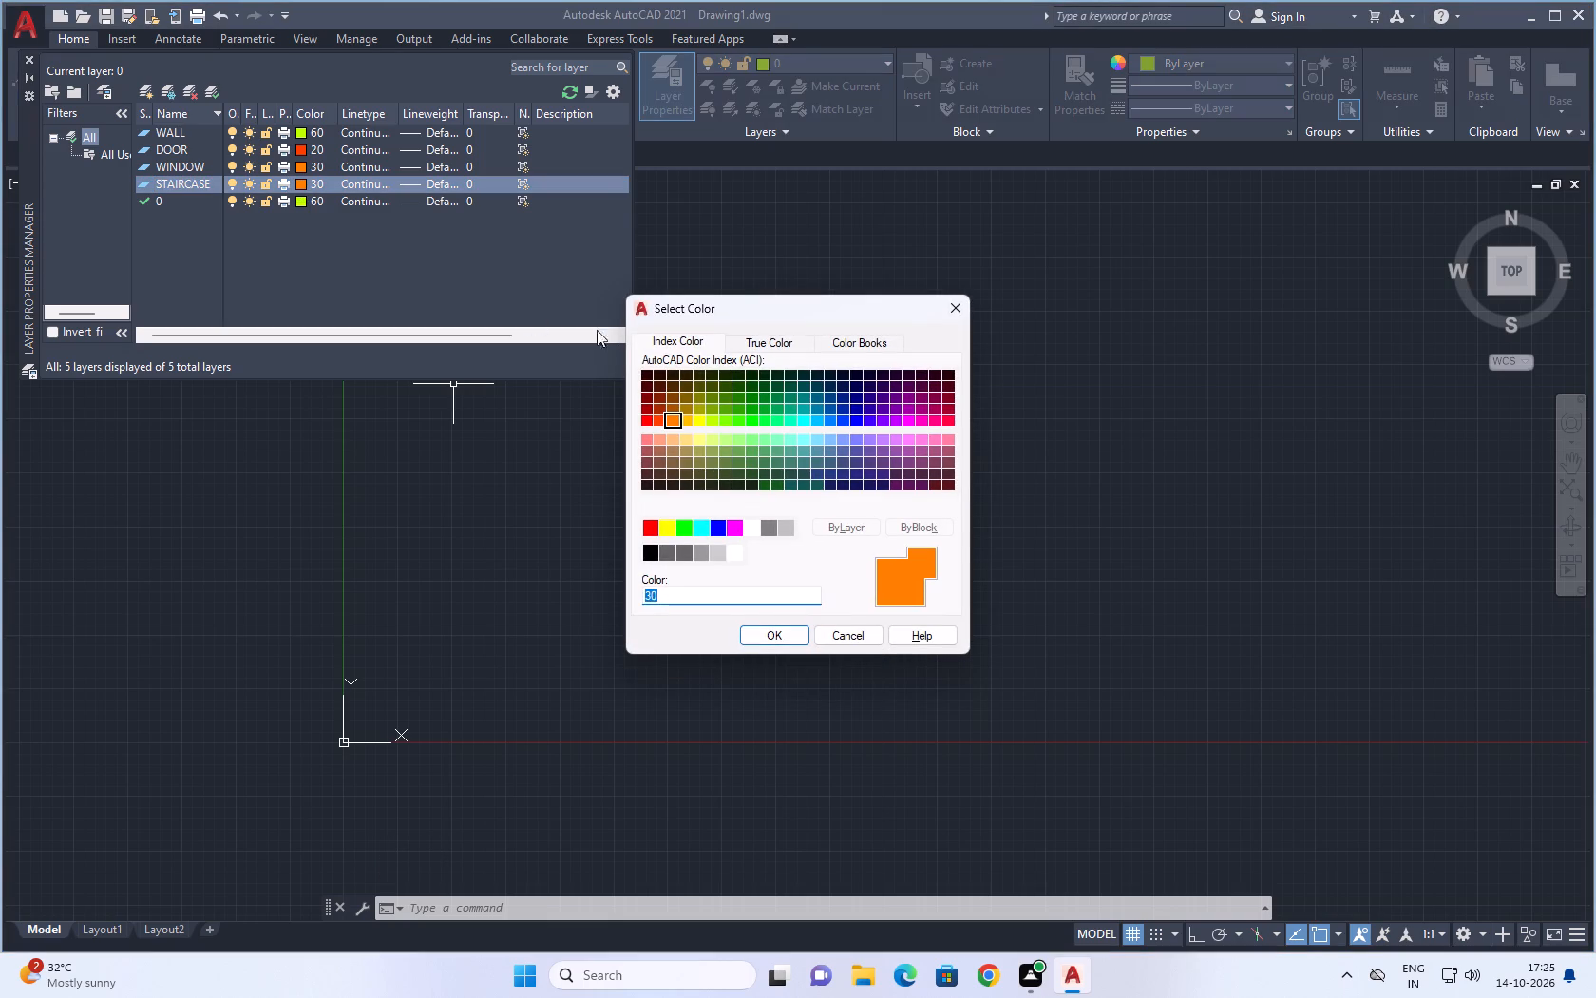
pyautogui.click(696, 418)
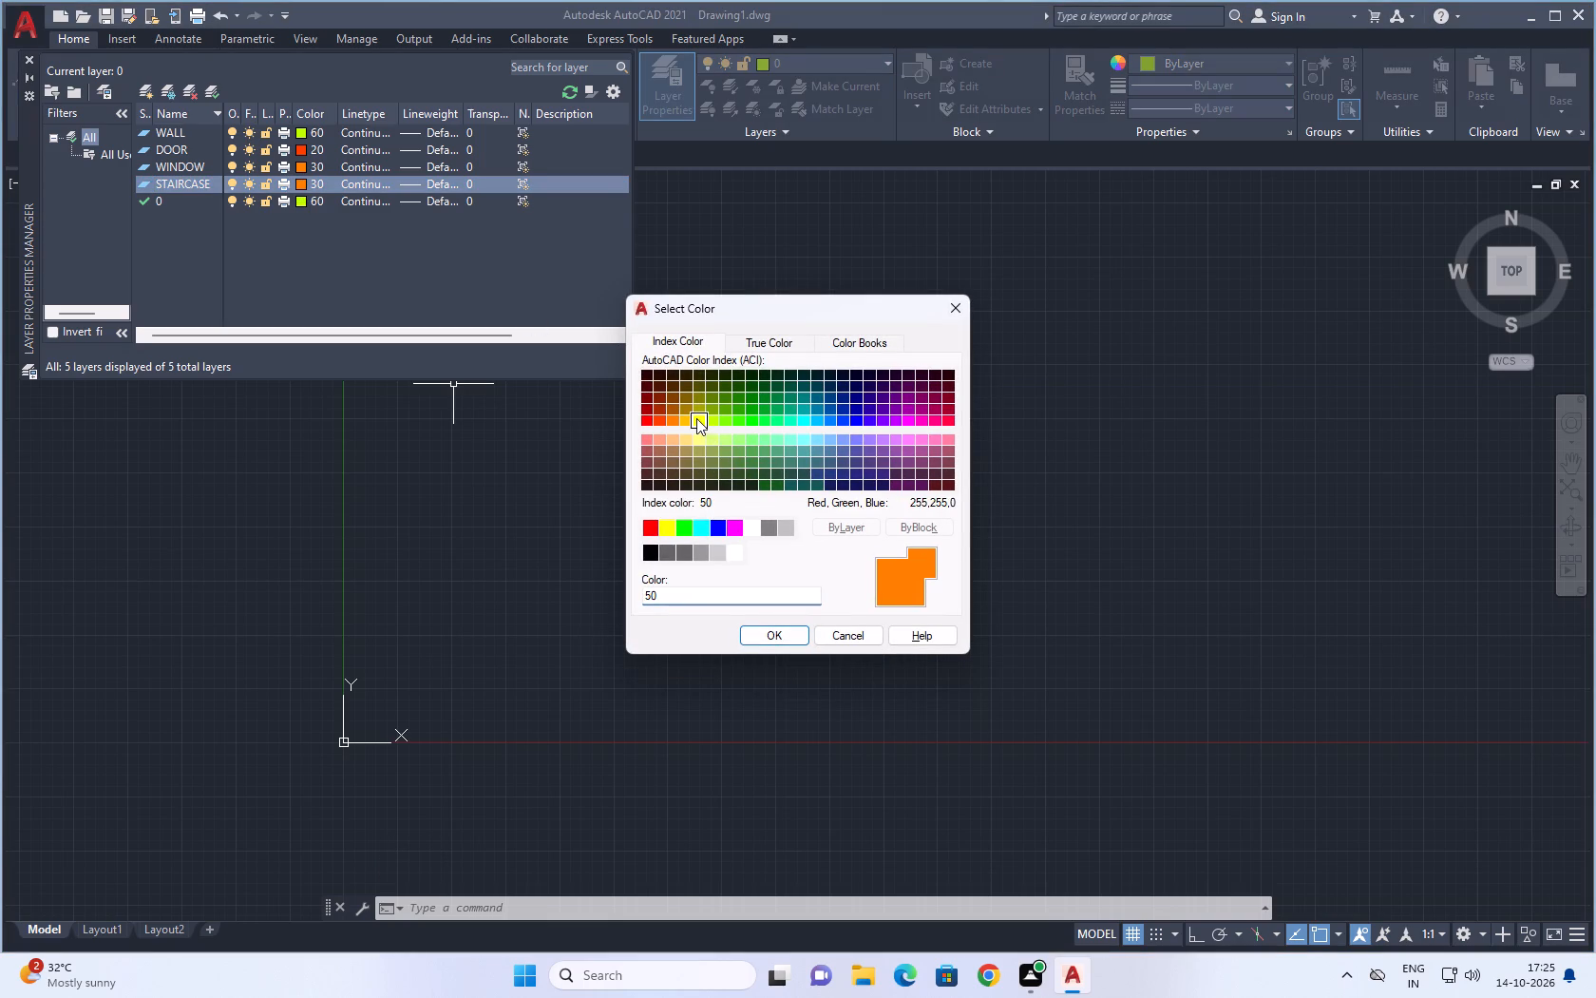
pyautogui.click(797, 631)
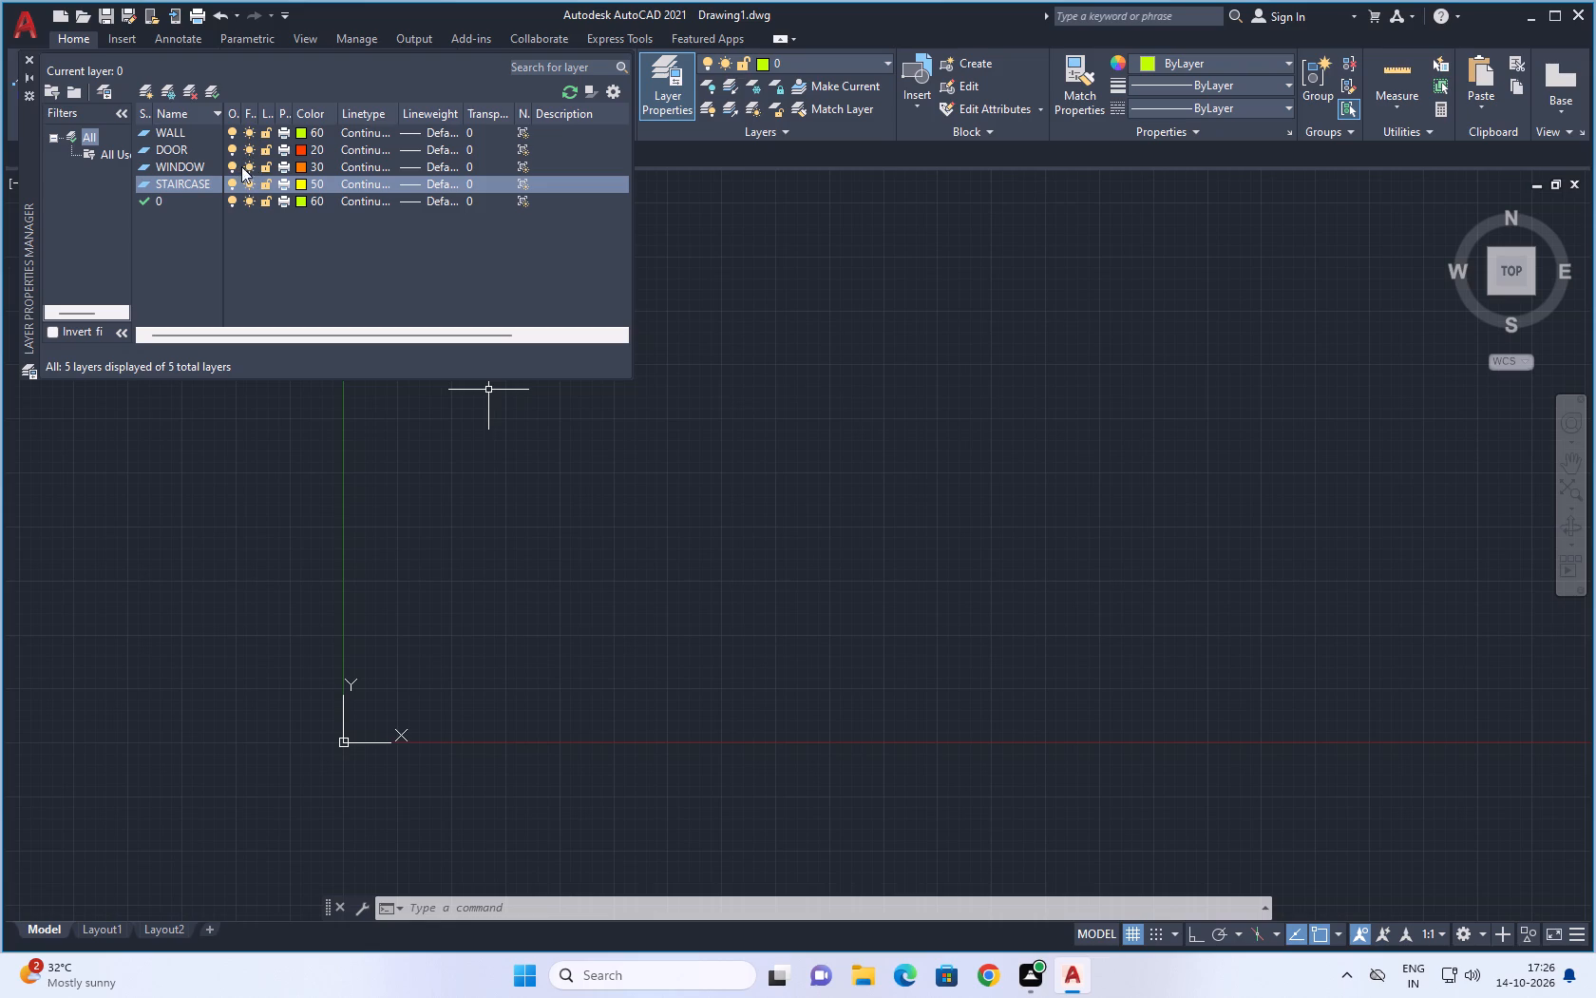
pyautogui.click(201, 132)
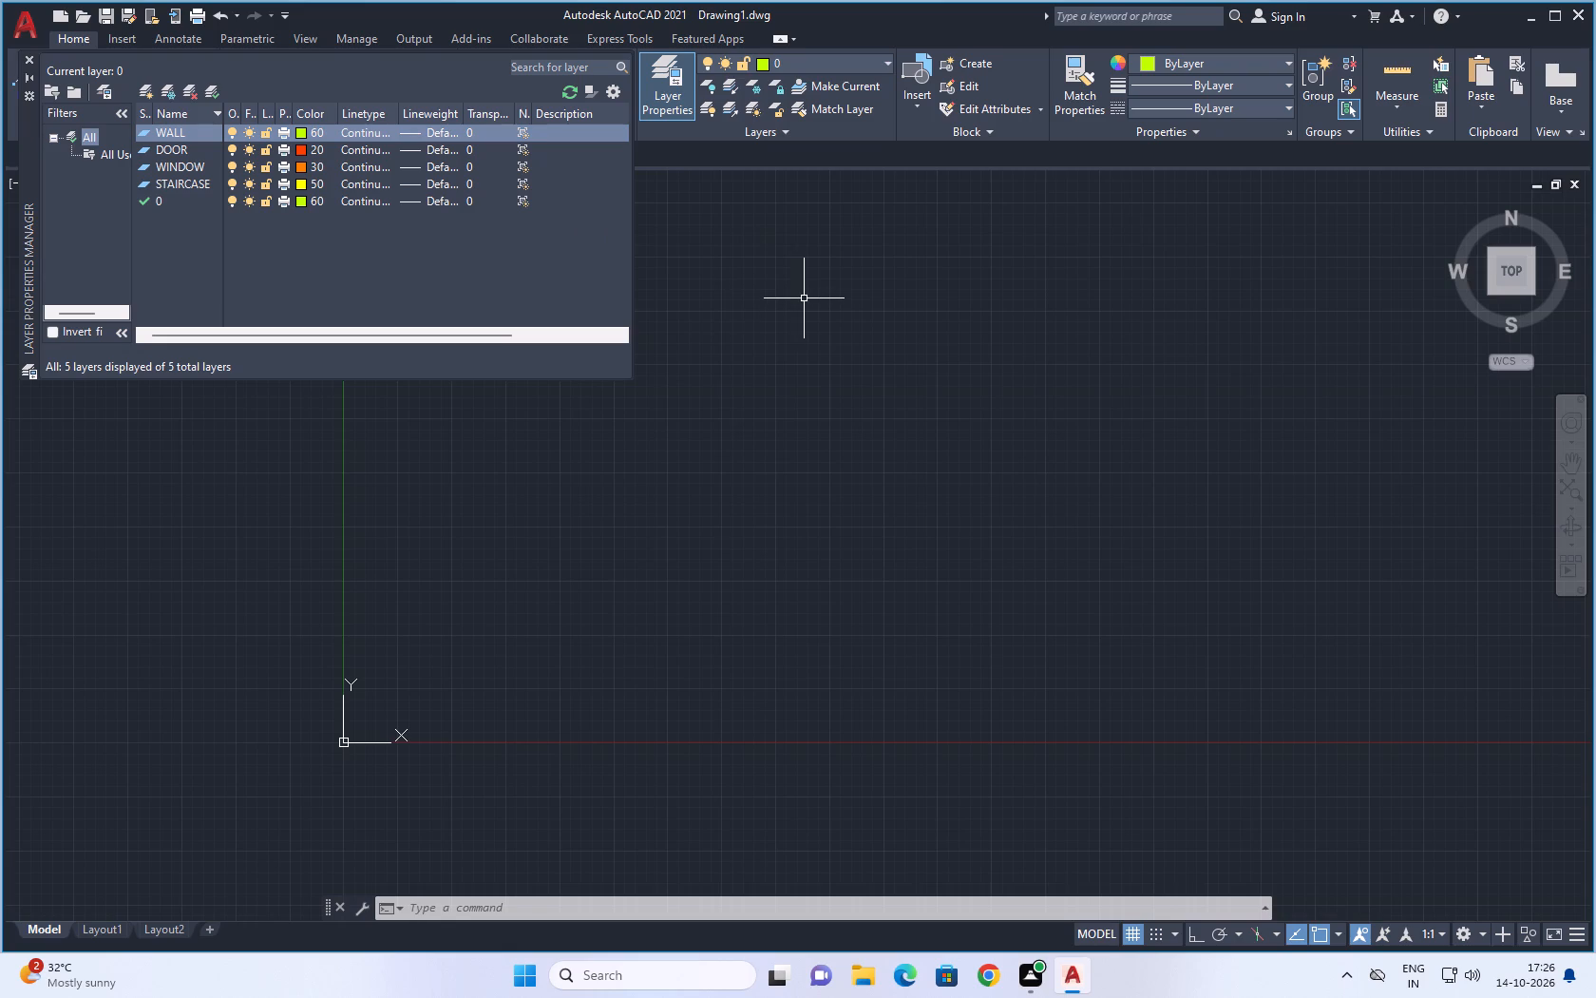
pyautogui.click(26, 58)
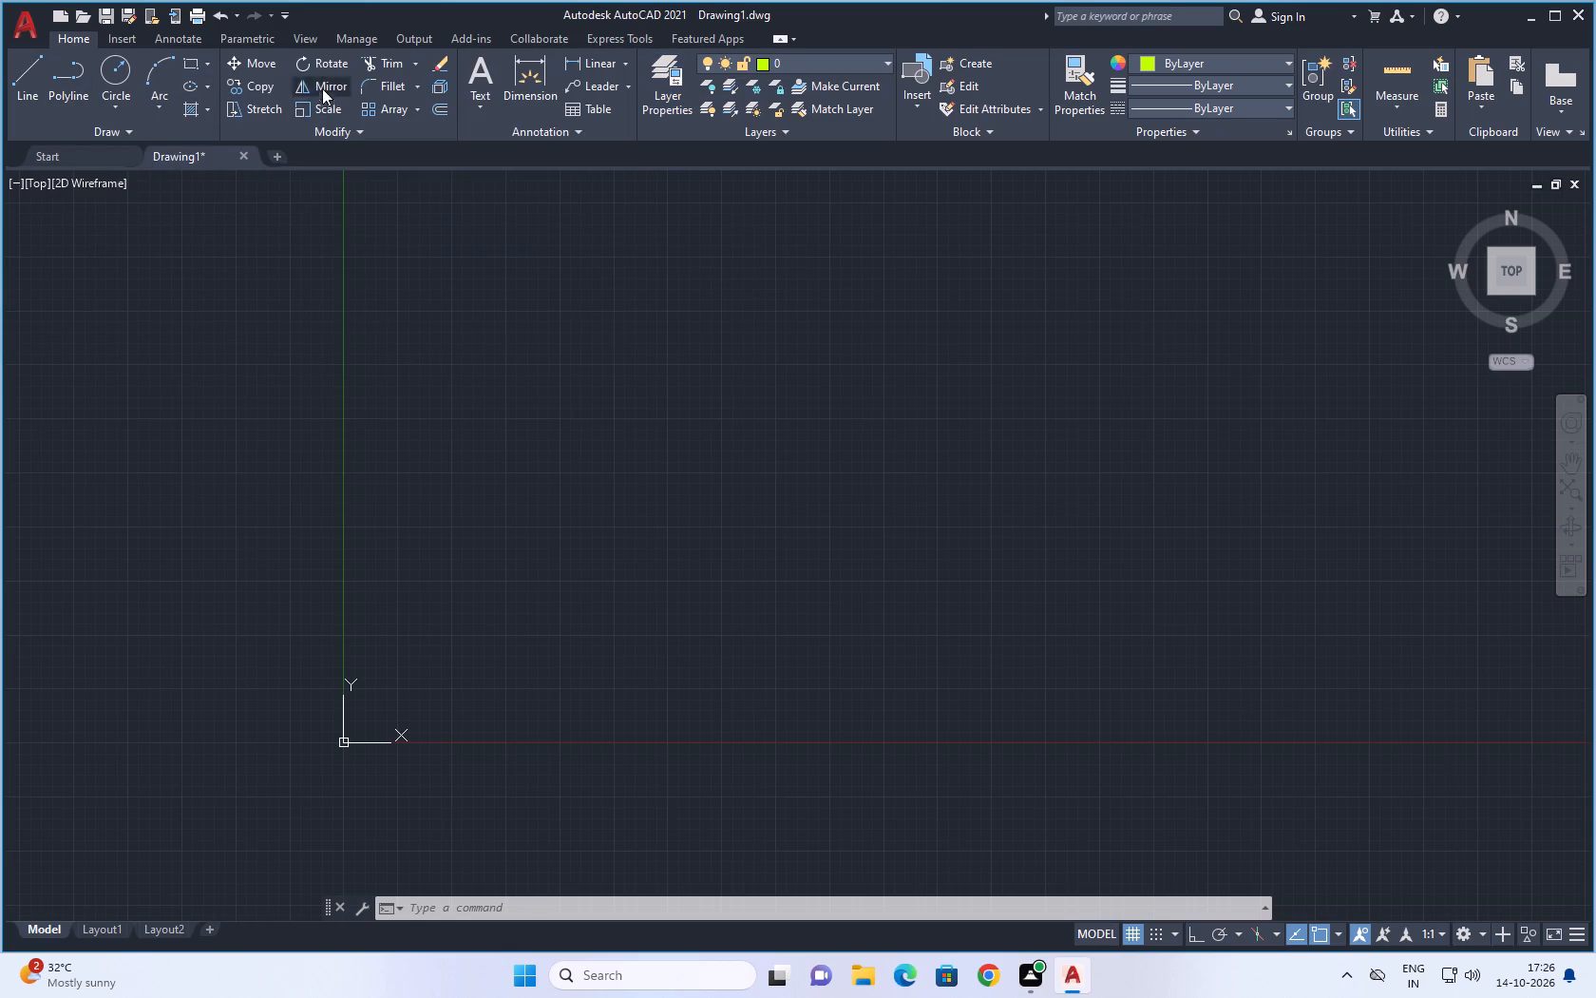
# Draw a rectangle 35' wide and 65' high on layer 0, up and to the right of the origin.
pyautogui.click(190, 60)
pyautogui.click(655, 295)
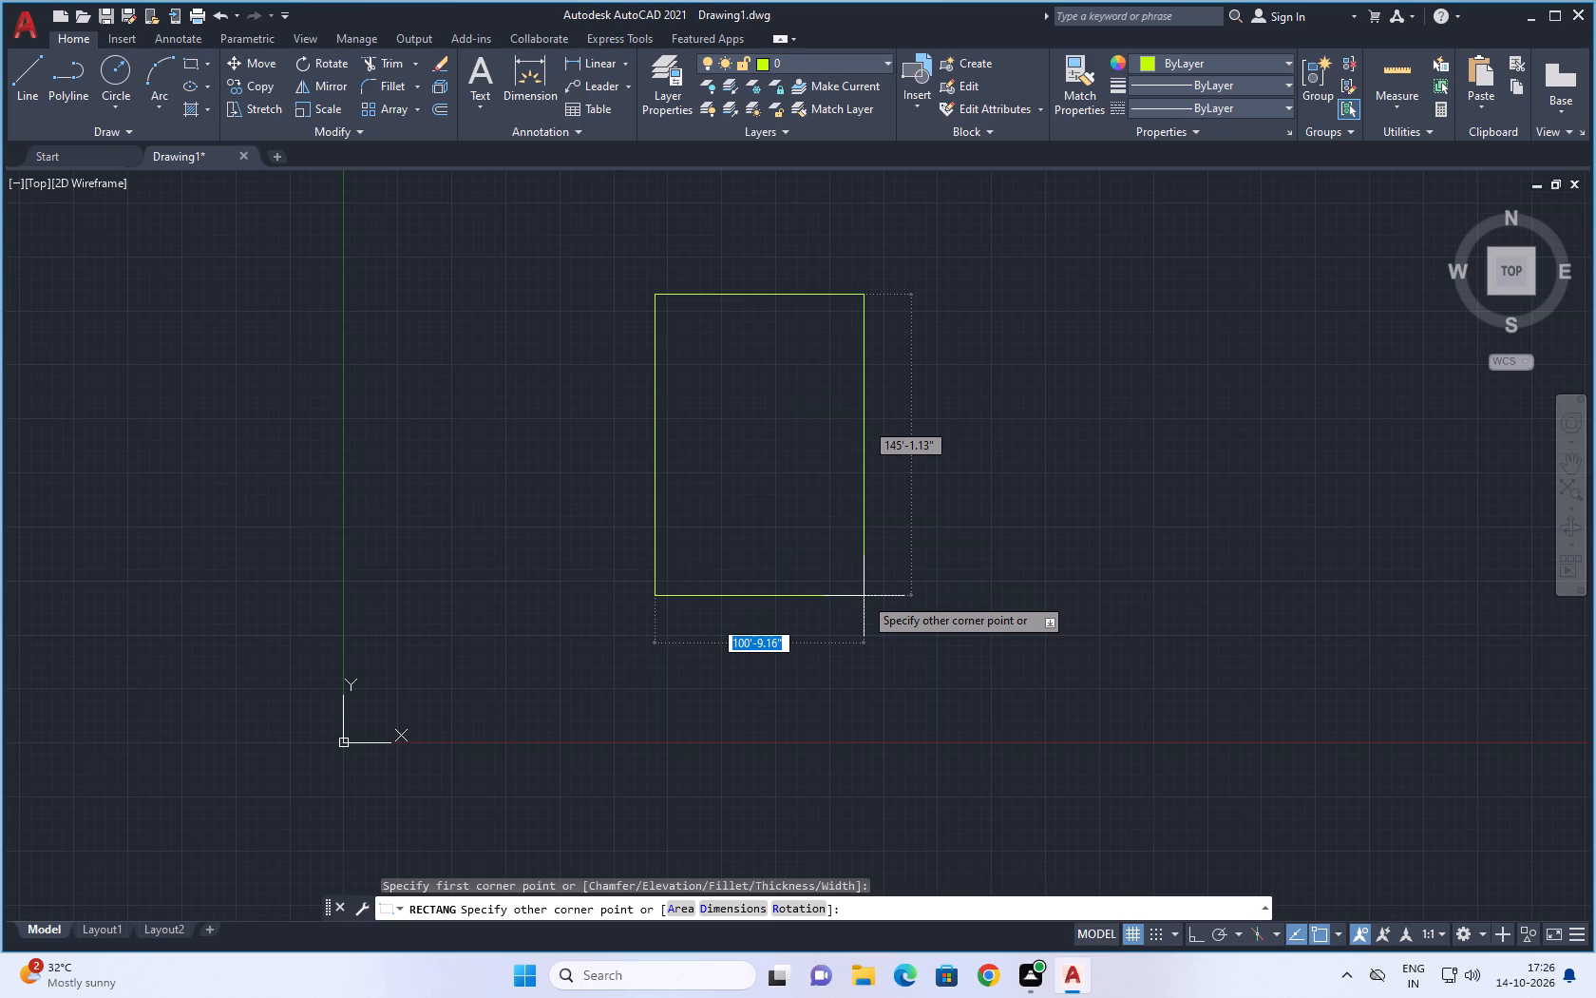
pyautogui.write('35')
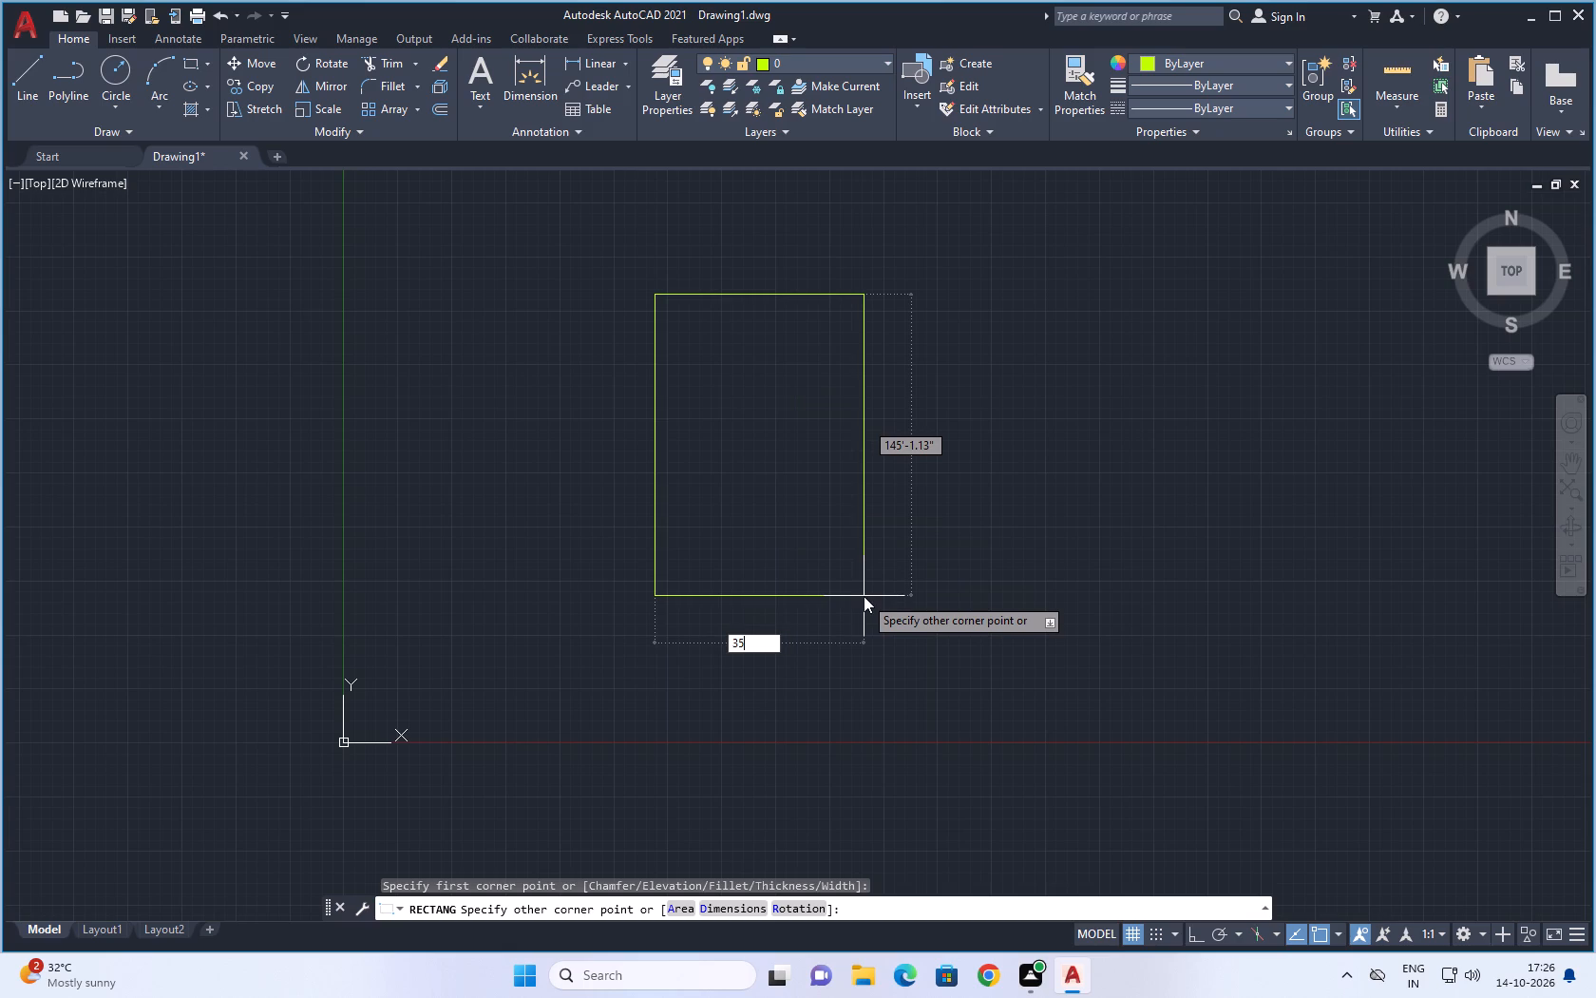
pyautogui.press(';')
pyautogui.write("65'")
pyautogui.press('BackSpace')
pyautogui.press('BackSpace')
pyautogui.press('BackSpace')
pyautogui.press('BackSpace')
pyautogui.press('BackSpace')
pyautogui.press('5')
pyautogui.press("'")
pyautogui.press(',')
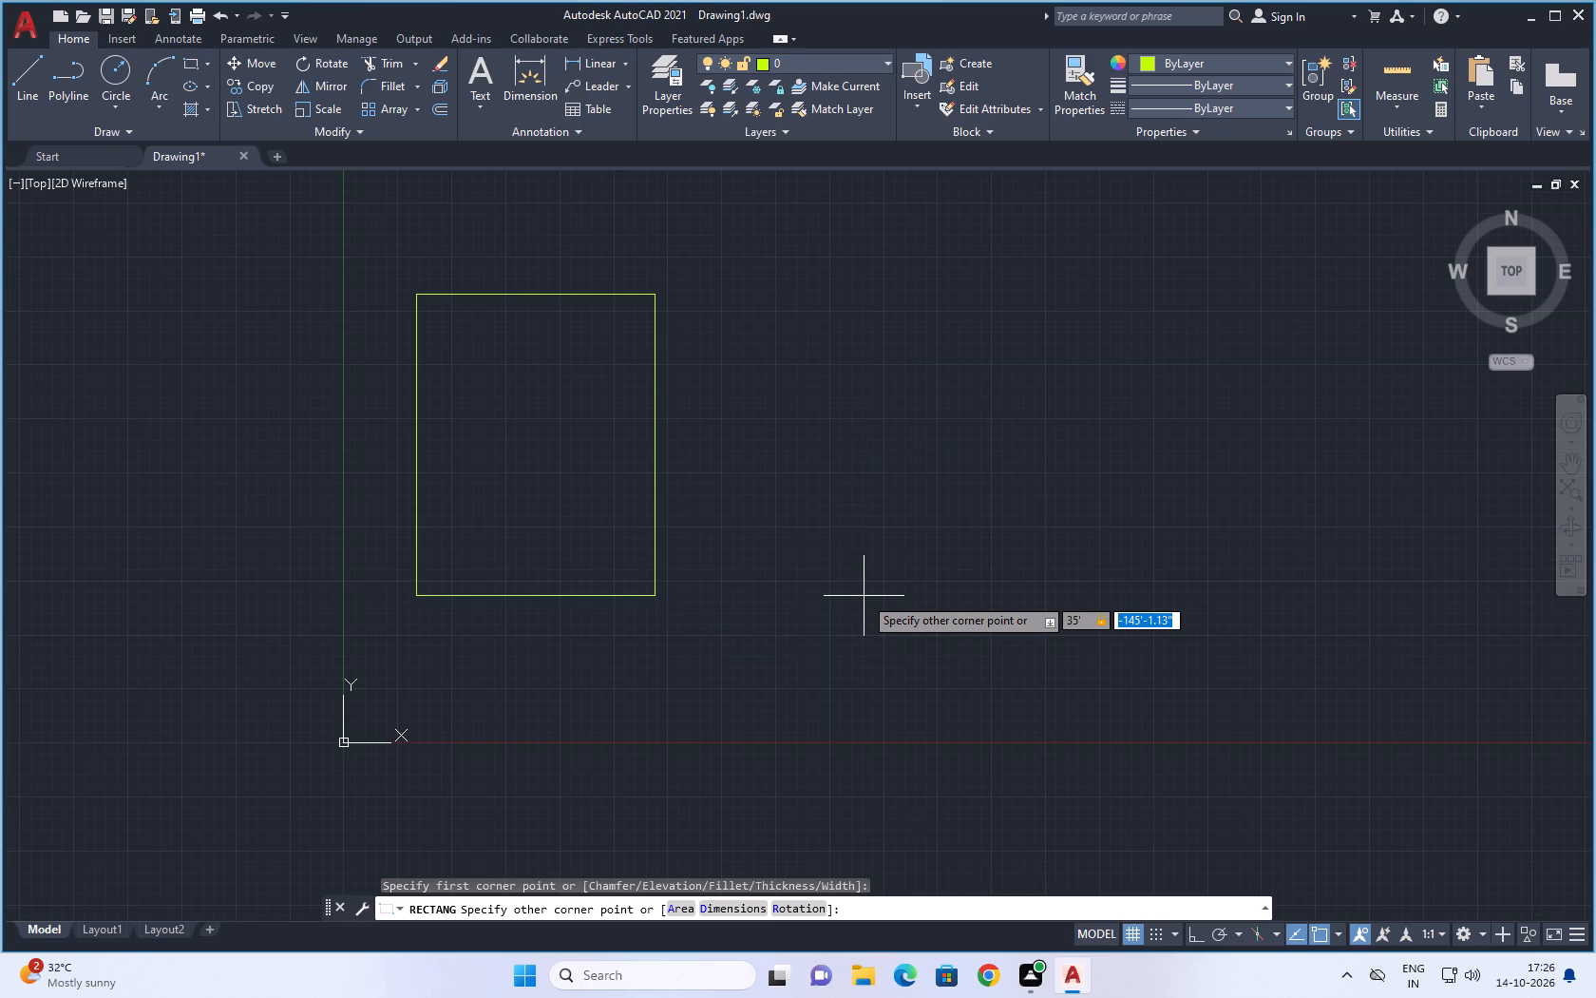
pyautogui.write("65'")
pyautogui.press('Return')
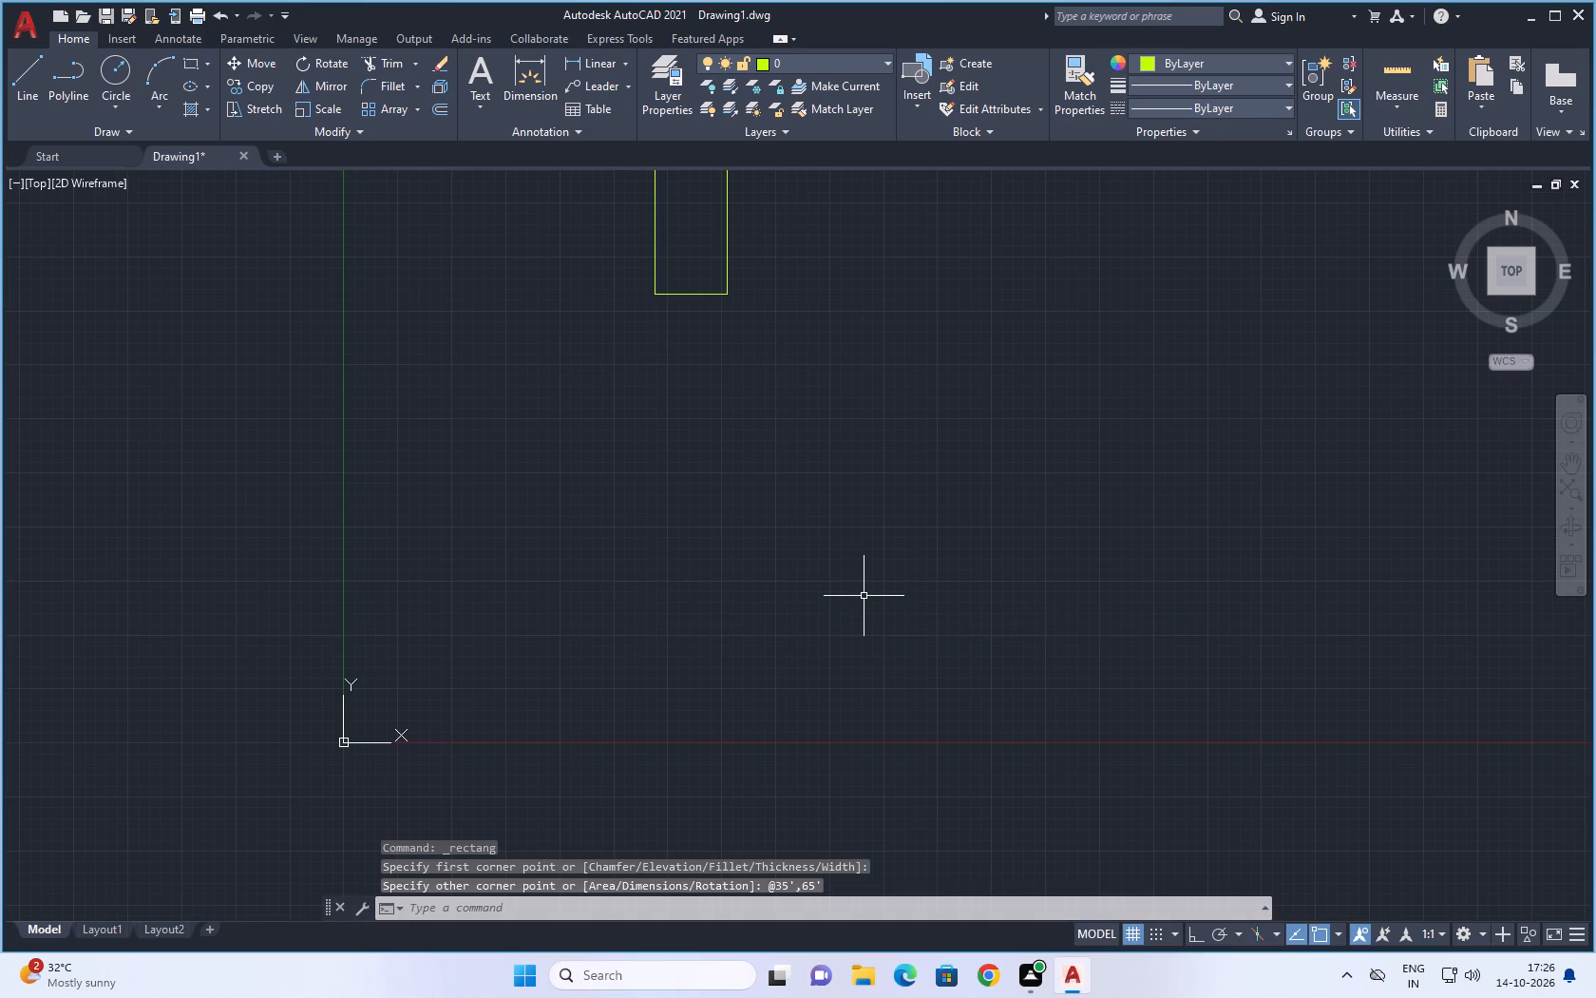
# Offset the 35' by 65' outline rectangle 9" to the inside to form the outer wall thickness.
pyautogui.scroll(-1, 755, 593)
pyautogui.scroll(-1, 723, 446)
pyautogui.moveTo(723, 446); pyautogui.dragTo(697, 630, button='middle')
pyautogui.scroll(4, 697, 630)
pyautogui.moveTo(711, 492); pyautogui.dragTo(712, 553, button='middle')
pyautogui.scroll(1, 711, 492)
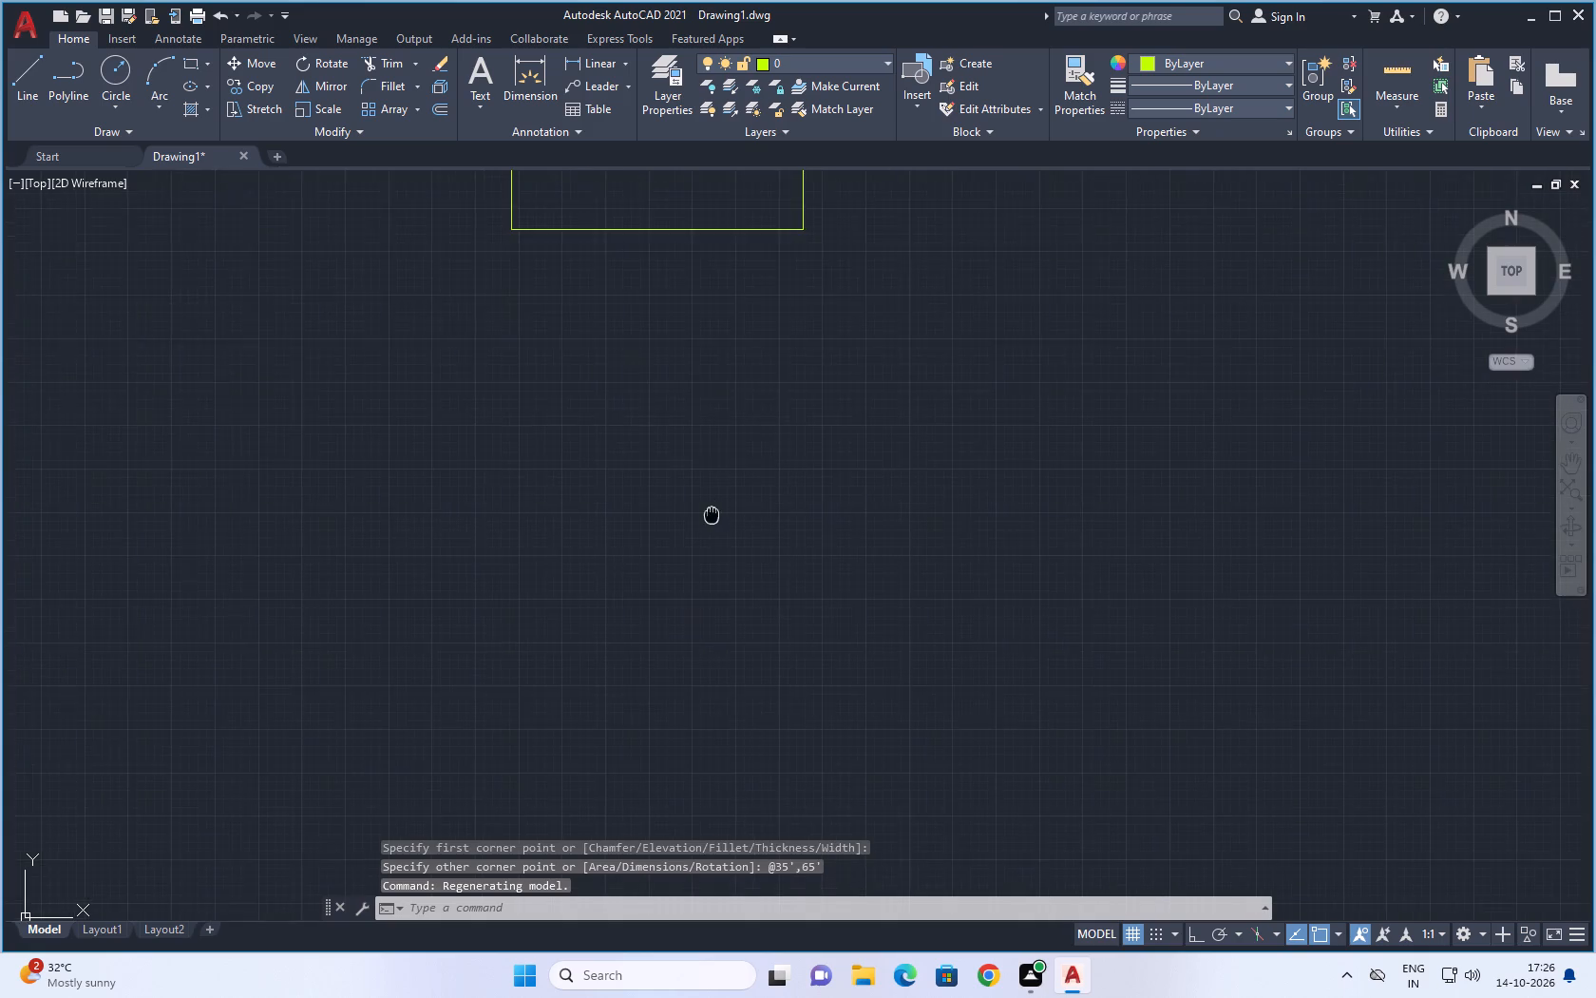
pyautogui.moveTo(712, 553); pyautogui.dragTo(712, 724, button='middle')
pyautogui.moveTo(776, 611); pyautogui.dragTo(754, 719, button='middle')
pyautogui.moveTo(910, 462); pyautogui.dragTo(913, 641, button='middle')
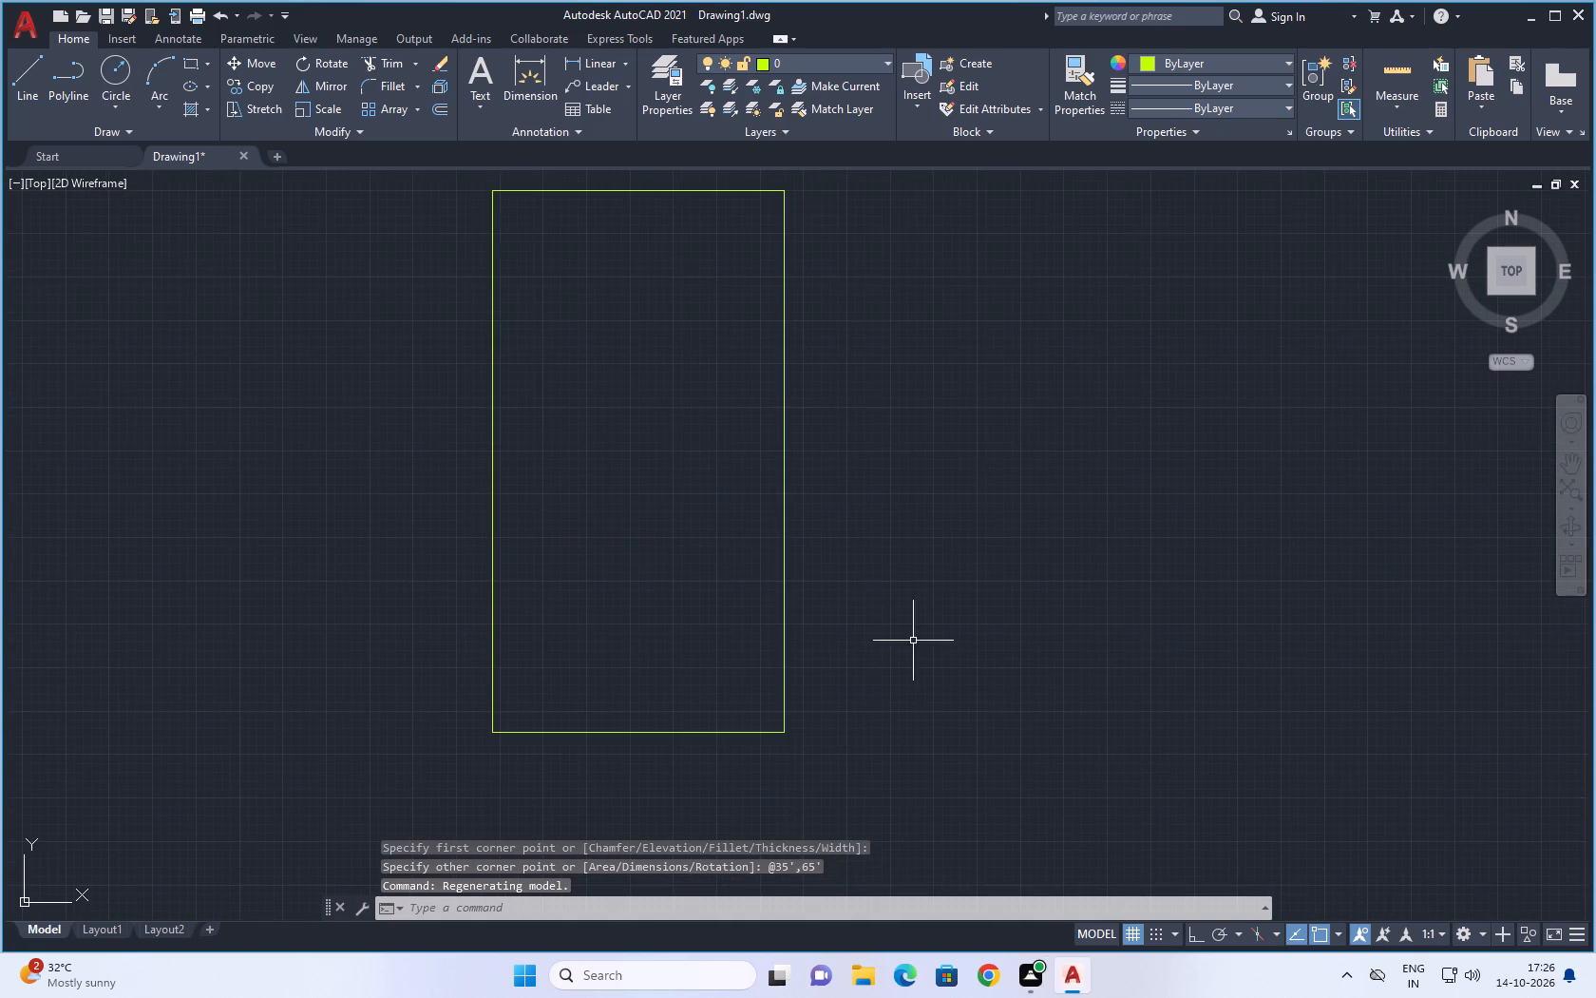
pyautogui.click(443, 112)
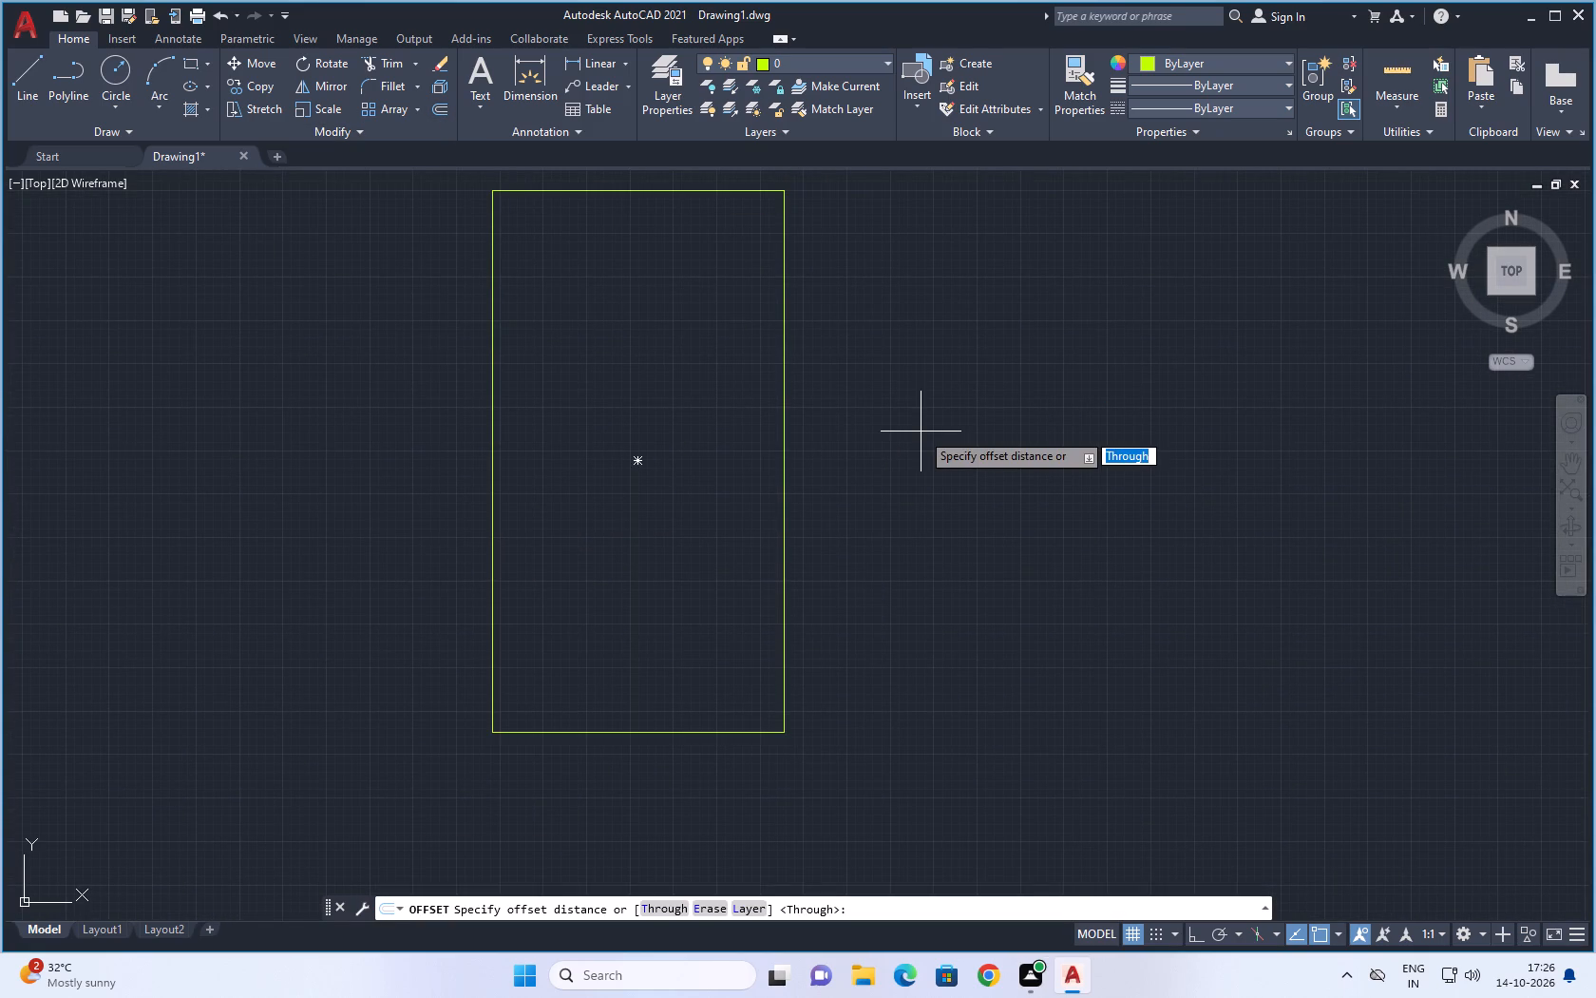
pyautogui.press('o')
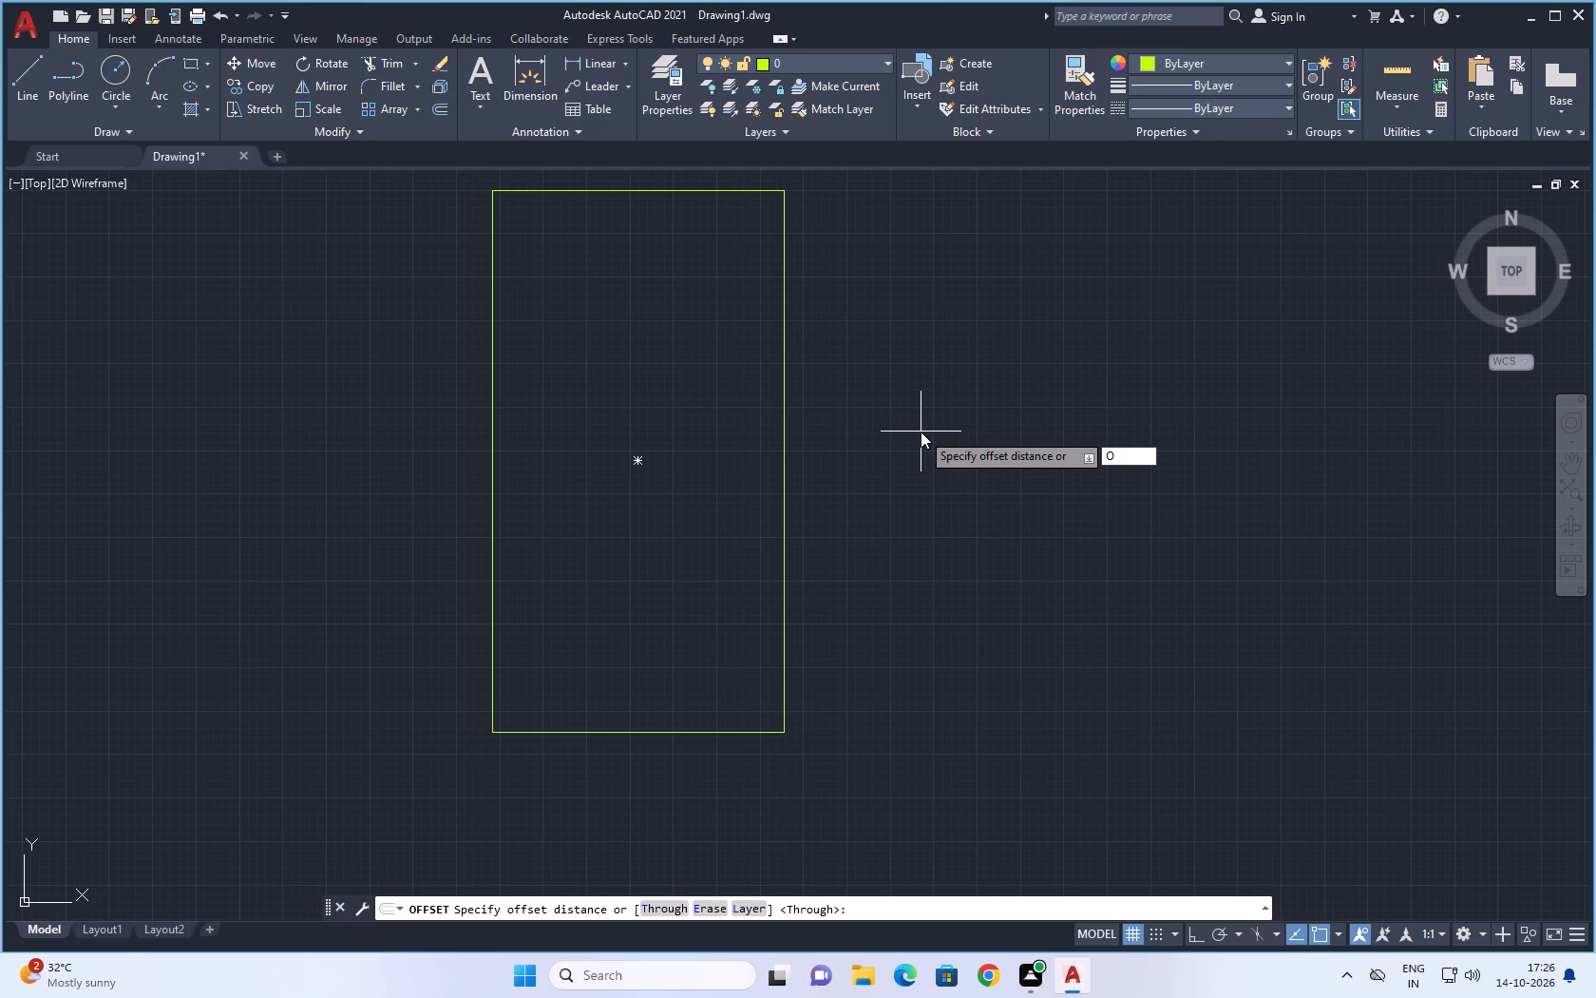
pyautogui.press('BackSpace')
pyautogui.write('9"')
pyautogui.press('Return')
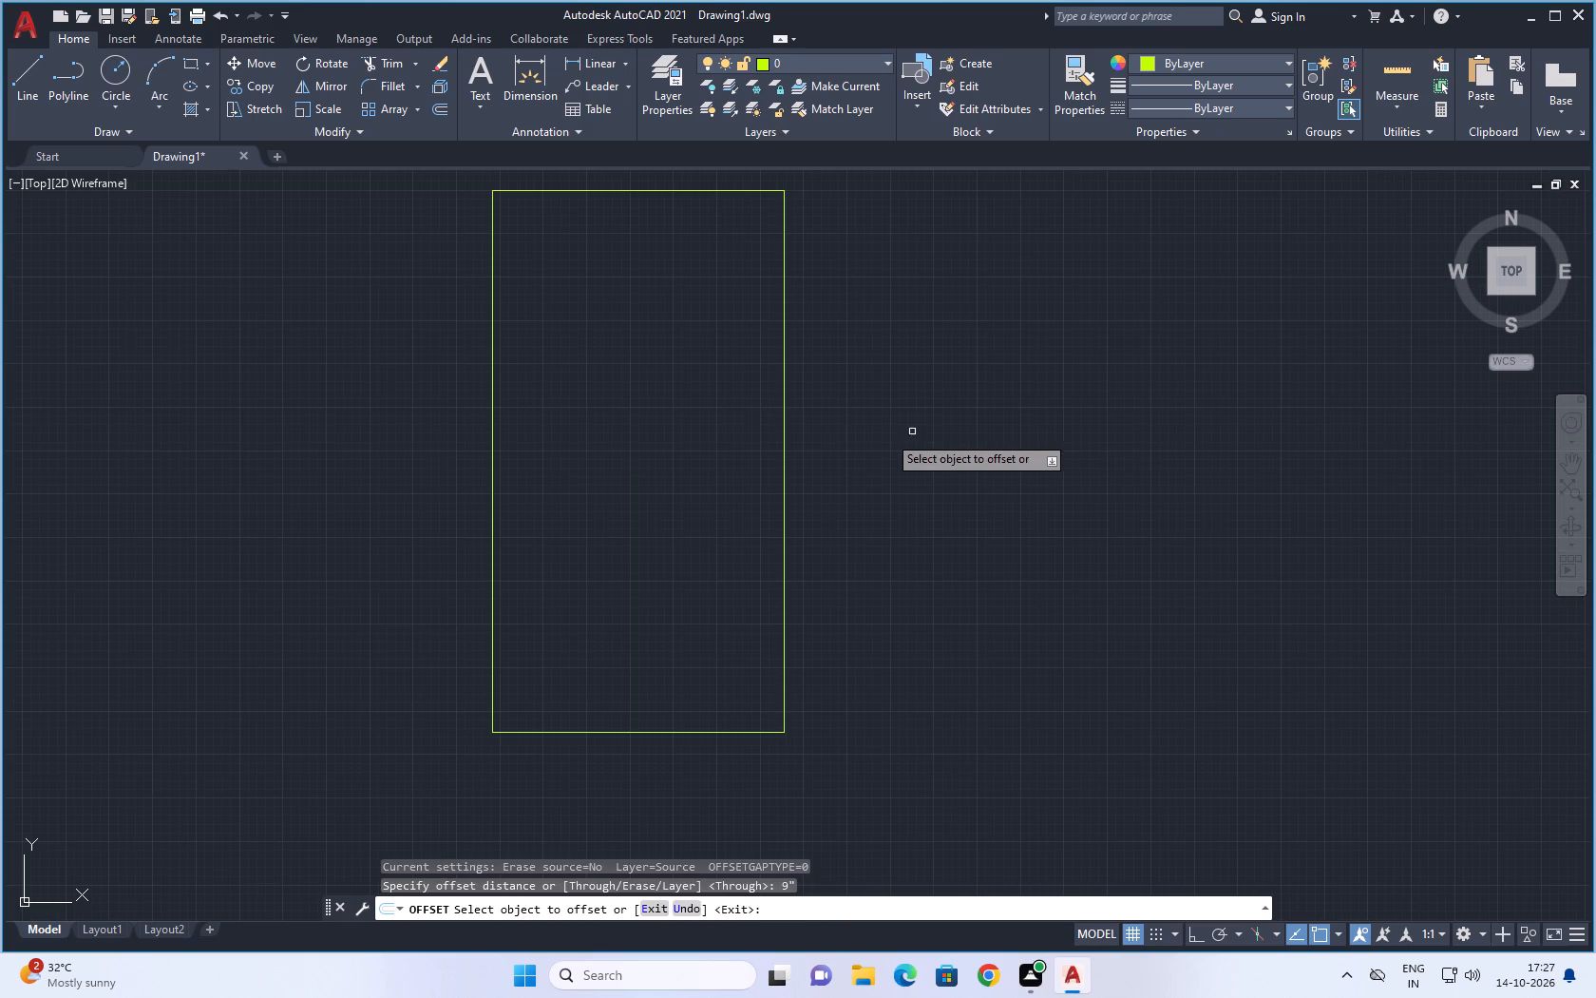
pyautogui.click(782, 444)
pyautogui.click(764, 452)
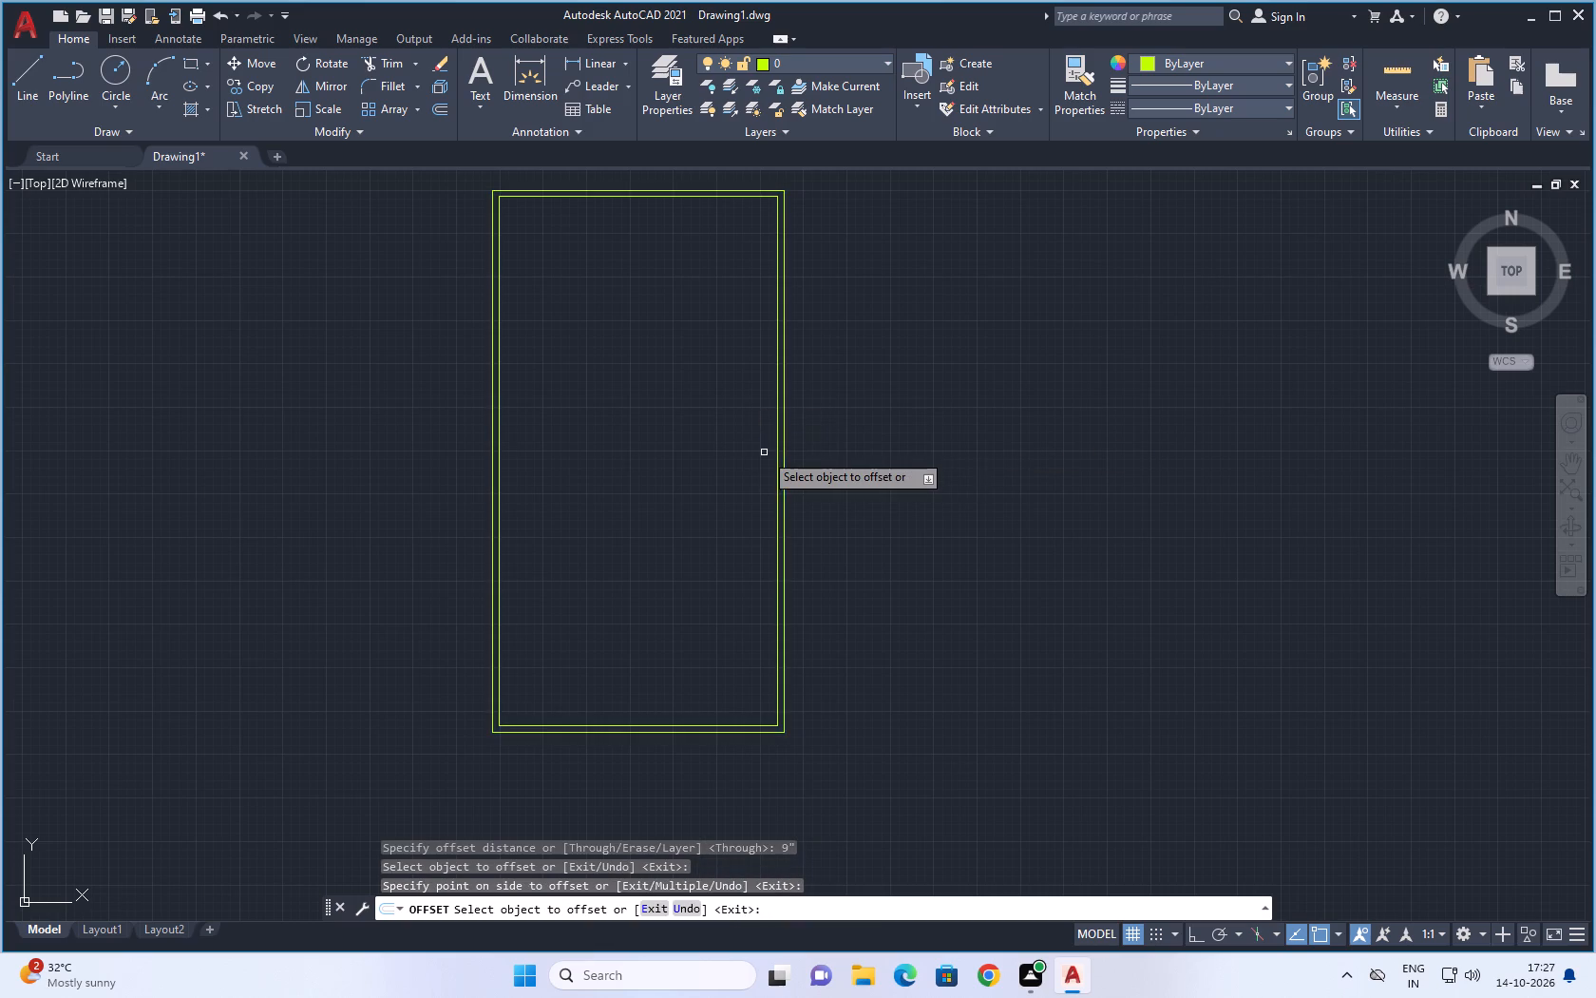
pyautogui.scroll(2, 797, 453)
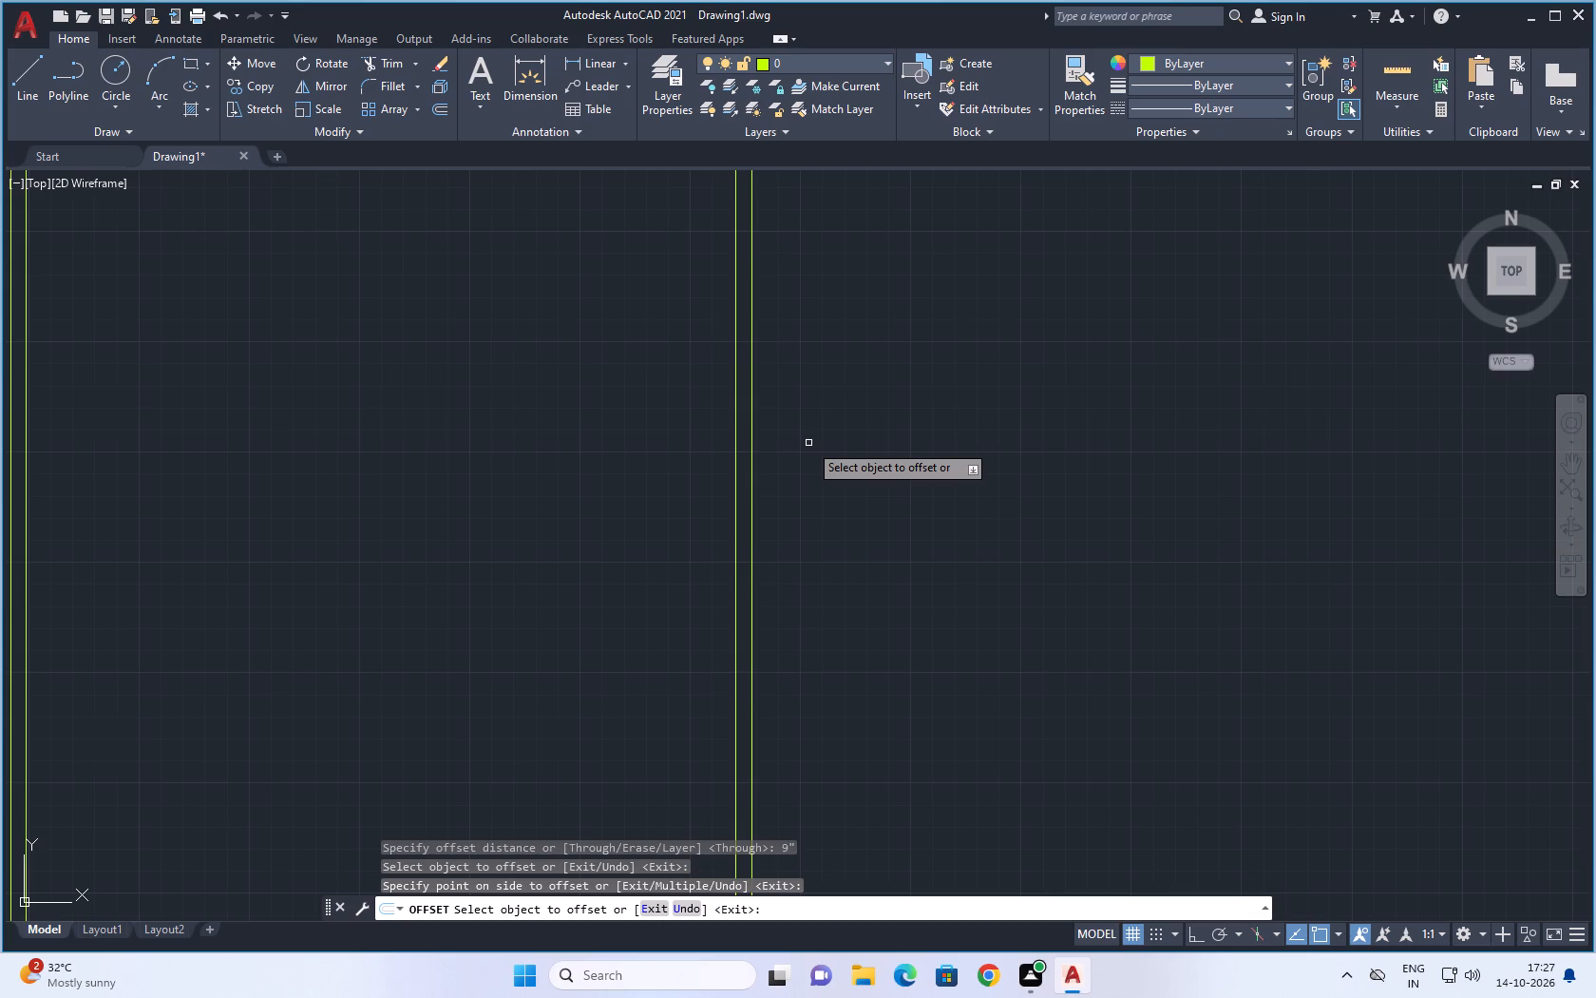
pyautogui.scroll(3, 883, 470)
pyautogui.scroll(-4, 897, 470)
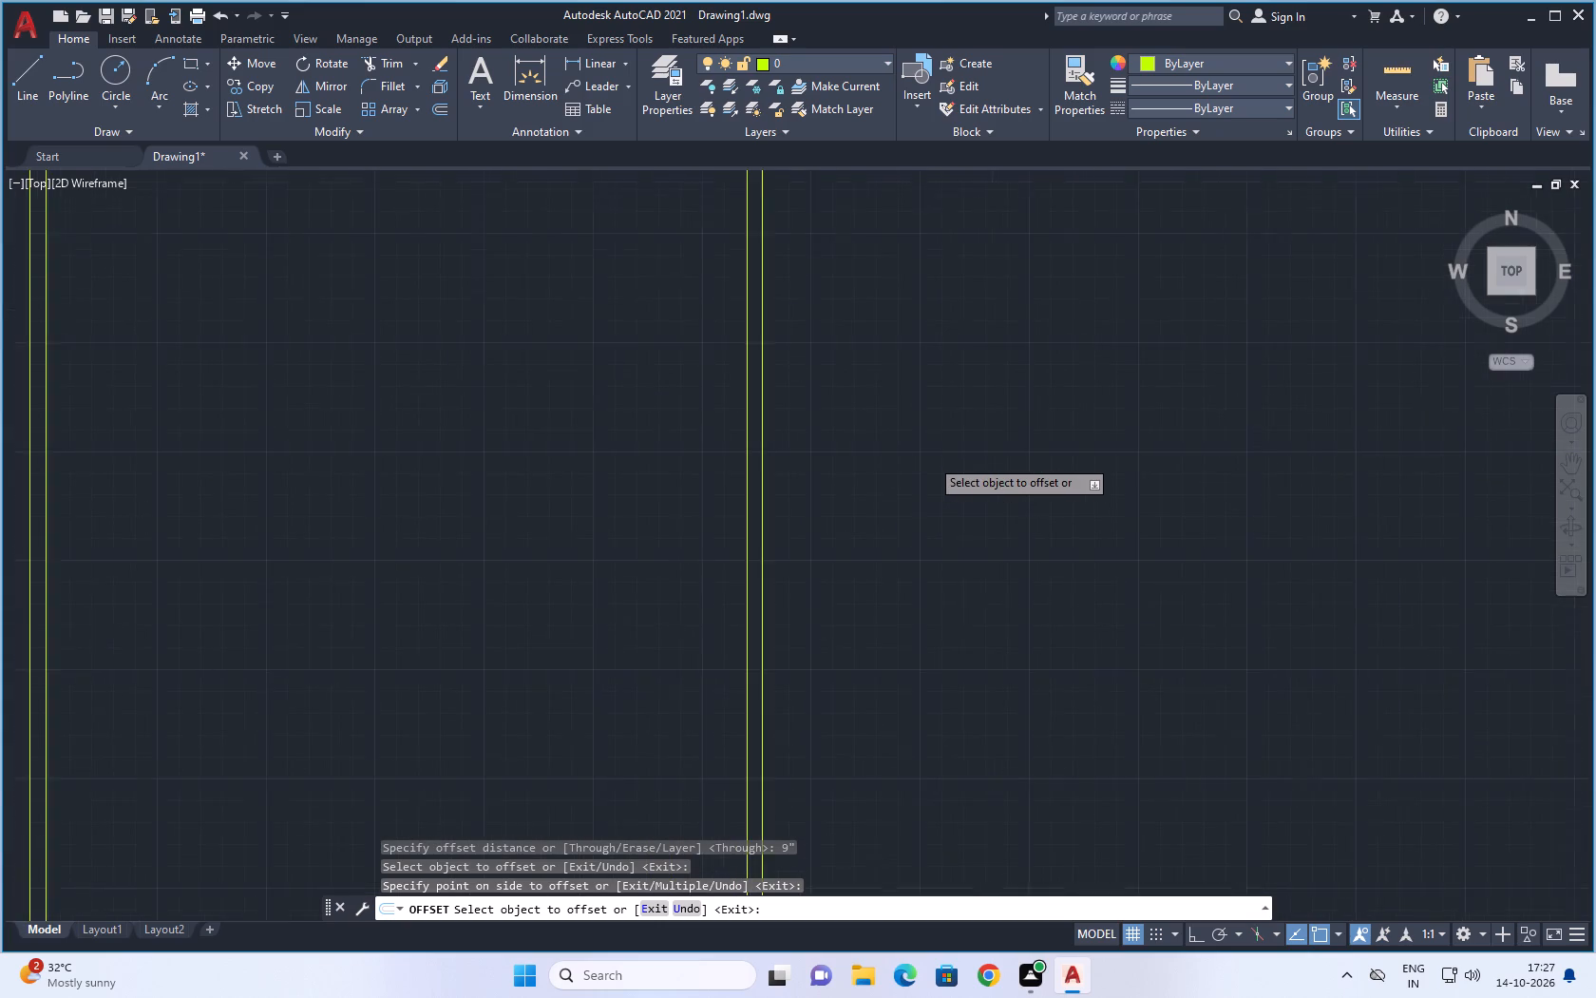
pyautogui.scroll(-4, 931, 458)
pyautogui.press('Escape')
pyautogui.press('Escape')
# Explode the inner rectangle into separate lines.
pyautogui.scroll(4, 893, 420)
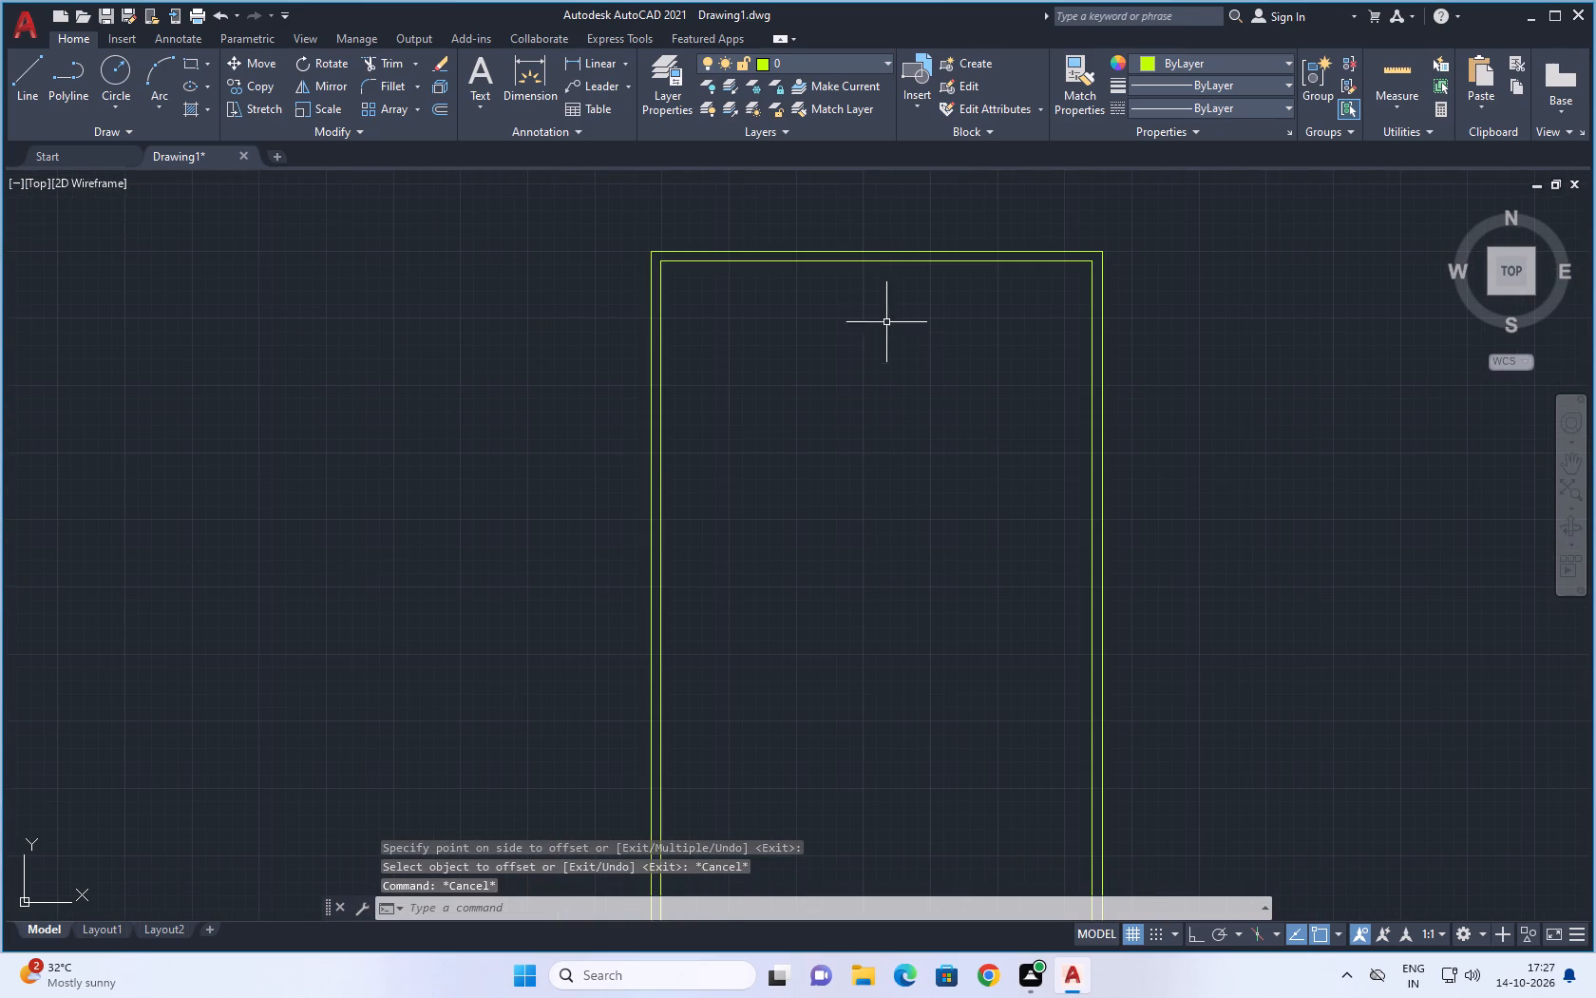
pyautogui.click(881, 261)
pyautogui.write('X')
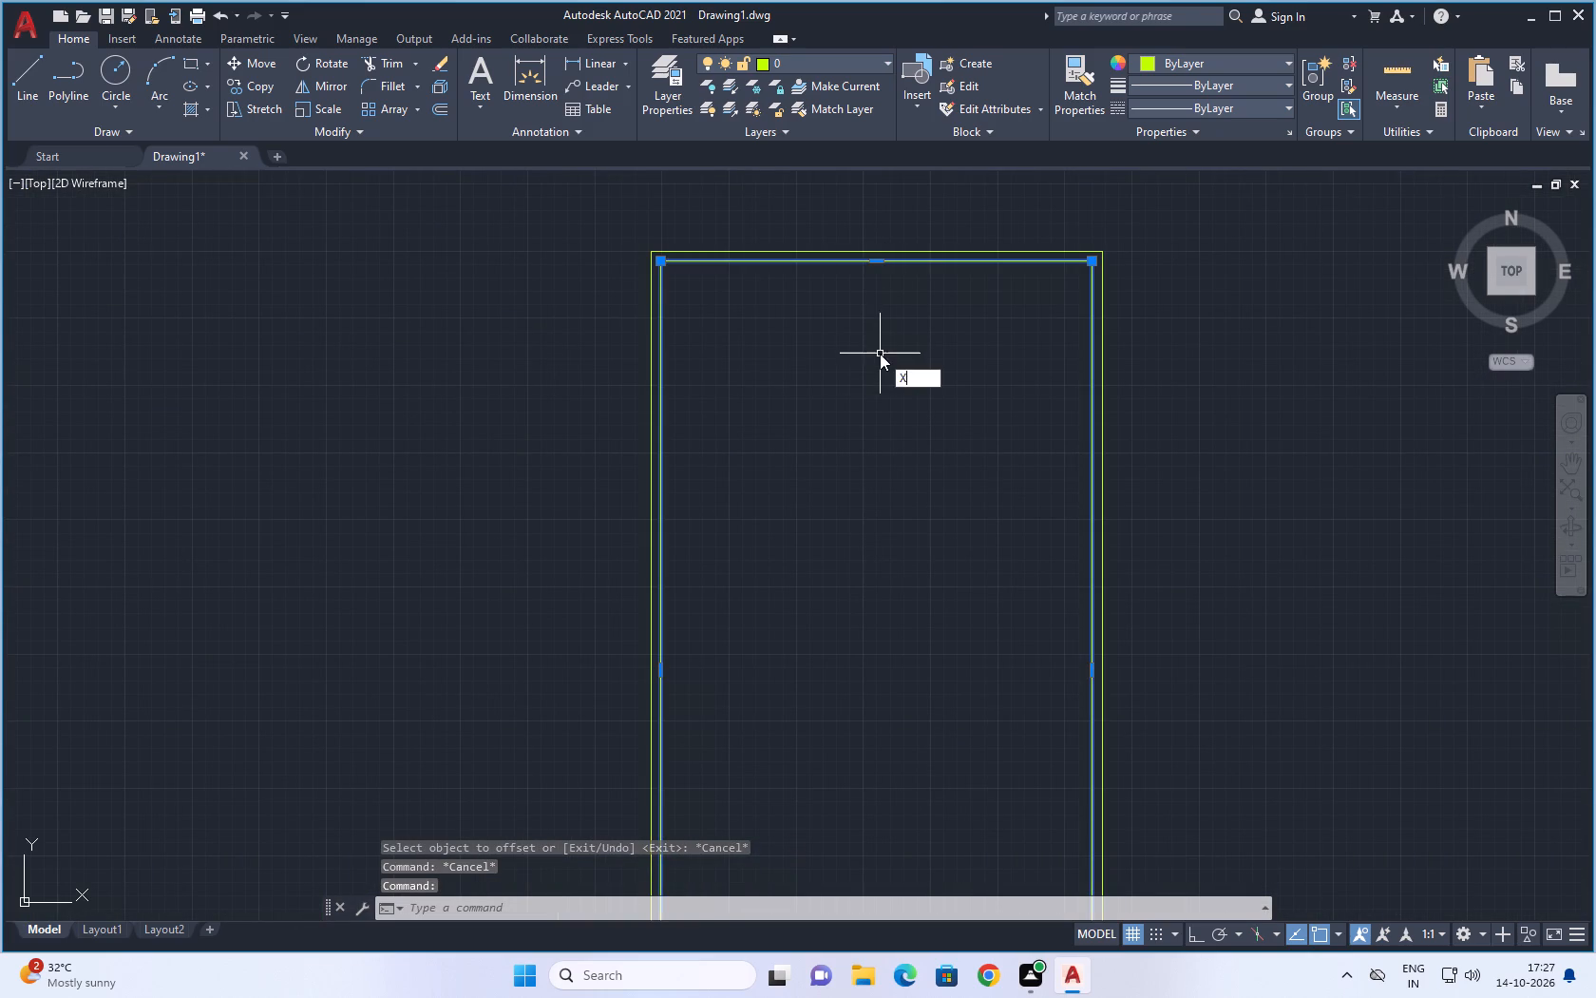
pyautogui.press('space')
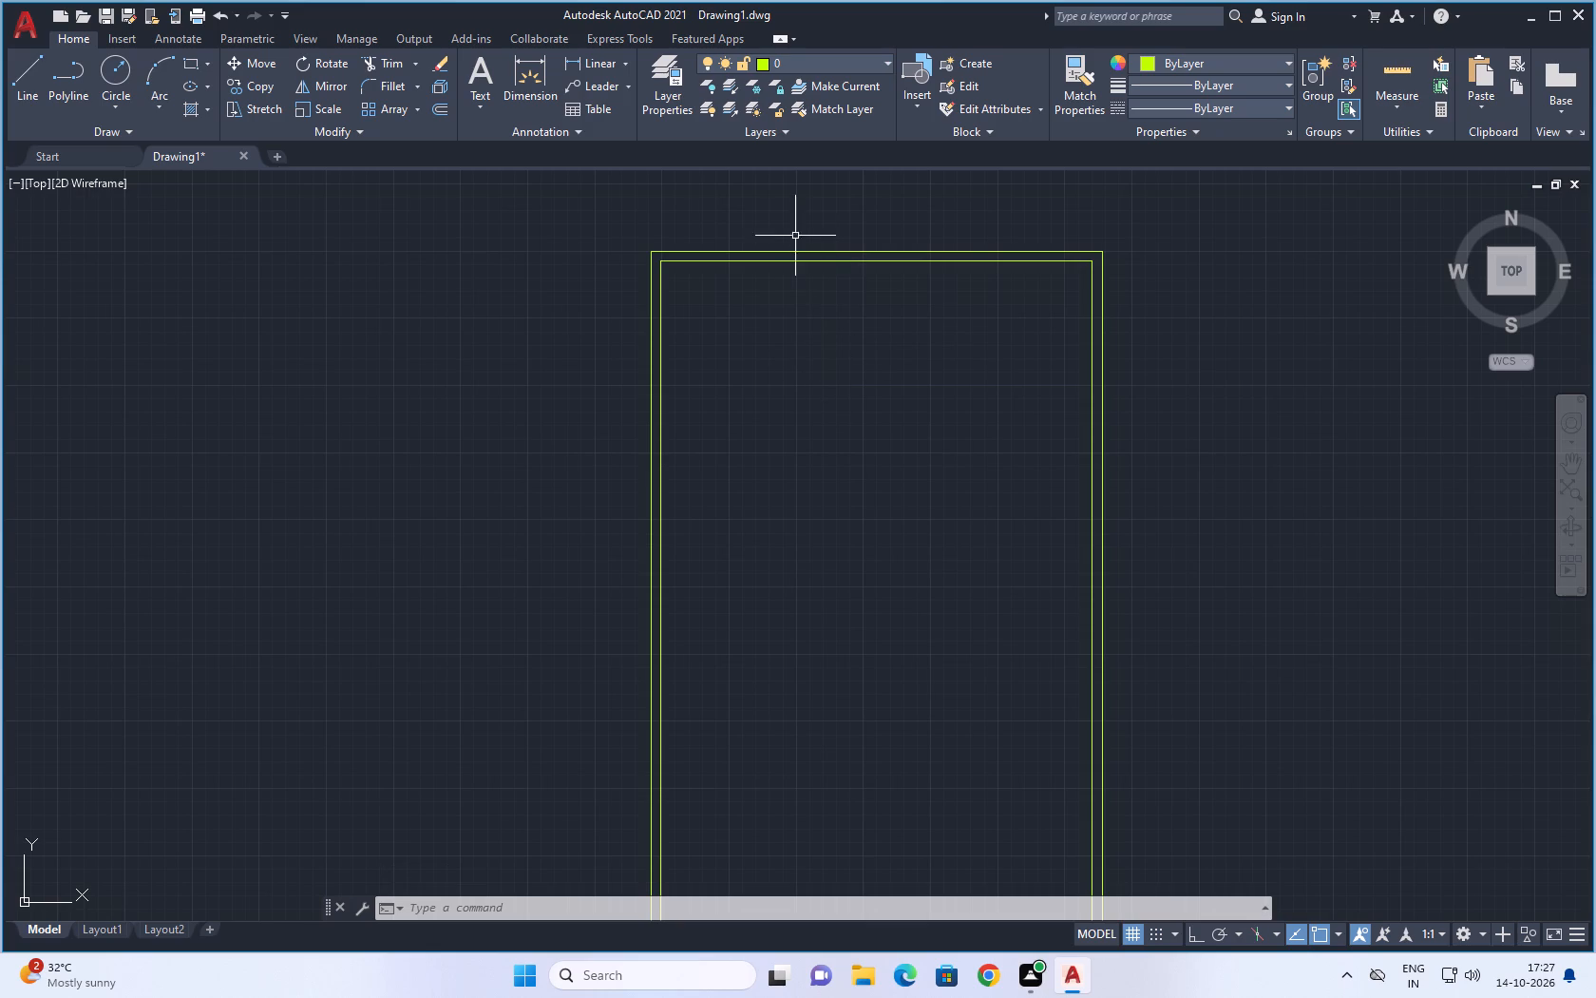
# Offset the inner rectangle's upper line 6'6" downward into the plan.
pyautogui.press('o')
pyautogui.press('Return')
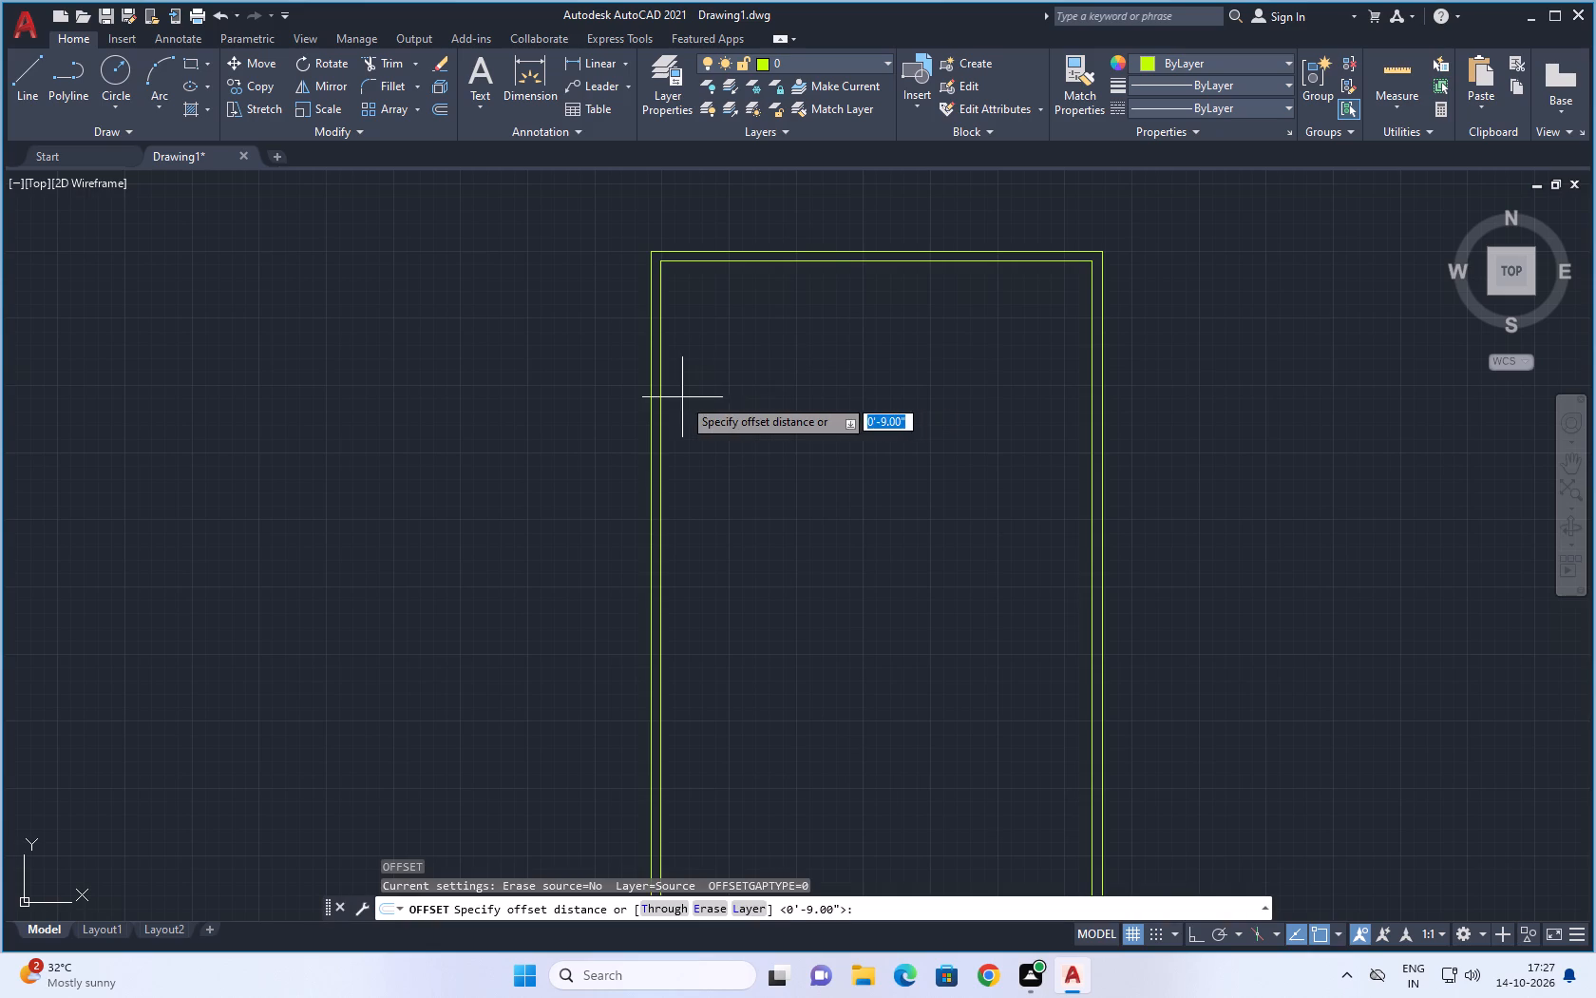
pyautogui.write('6\'6"')
pyautogui.press('Return')
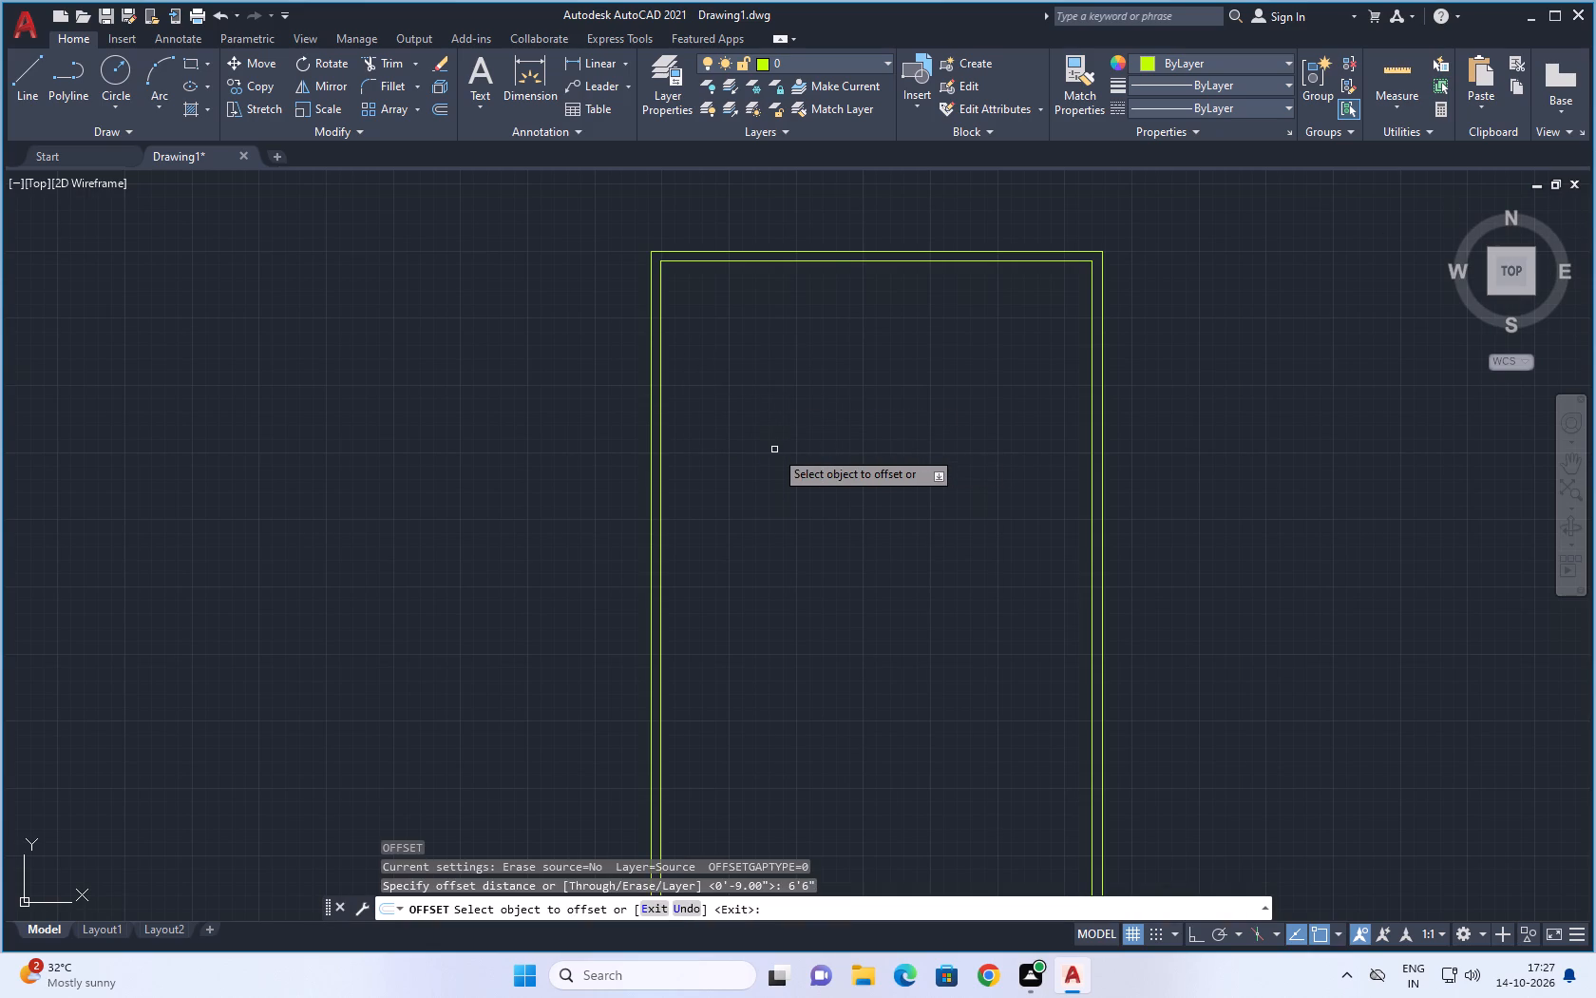
pyautogui.click(780, 262)
pyautogui.click(782, 337)
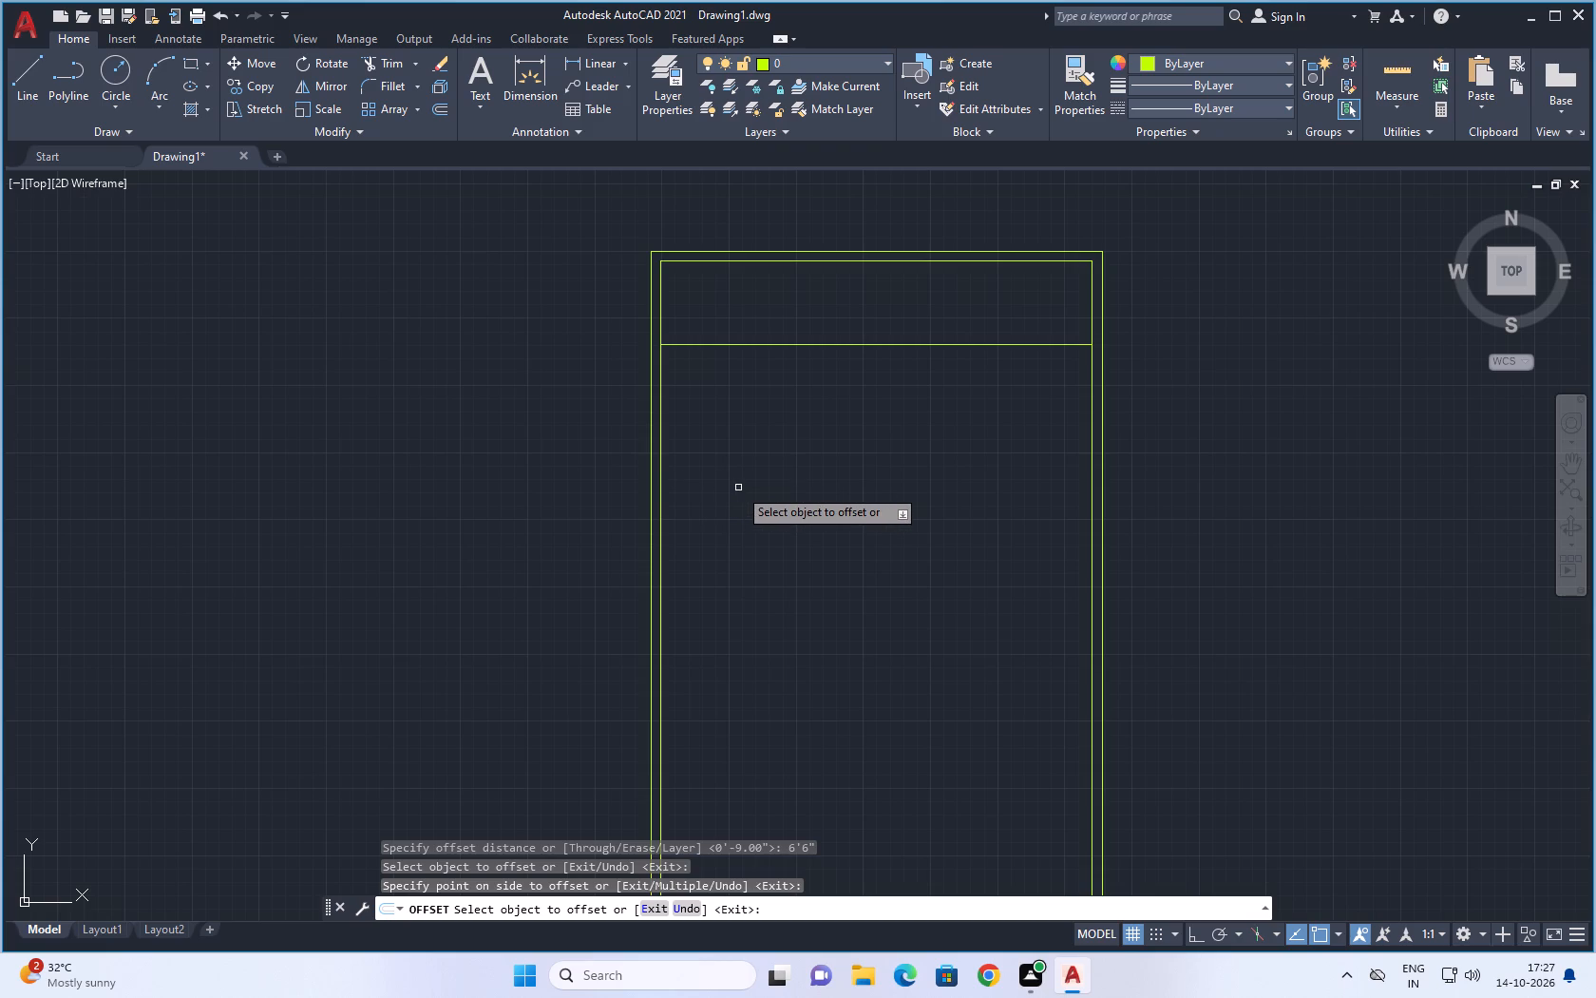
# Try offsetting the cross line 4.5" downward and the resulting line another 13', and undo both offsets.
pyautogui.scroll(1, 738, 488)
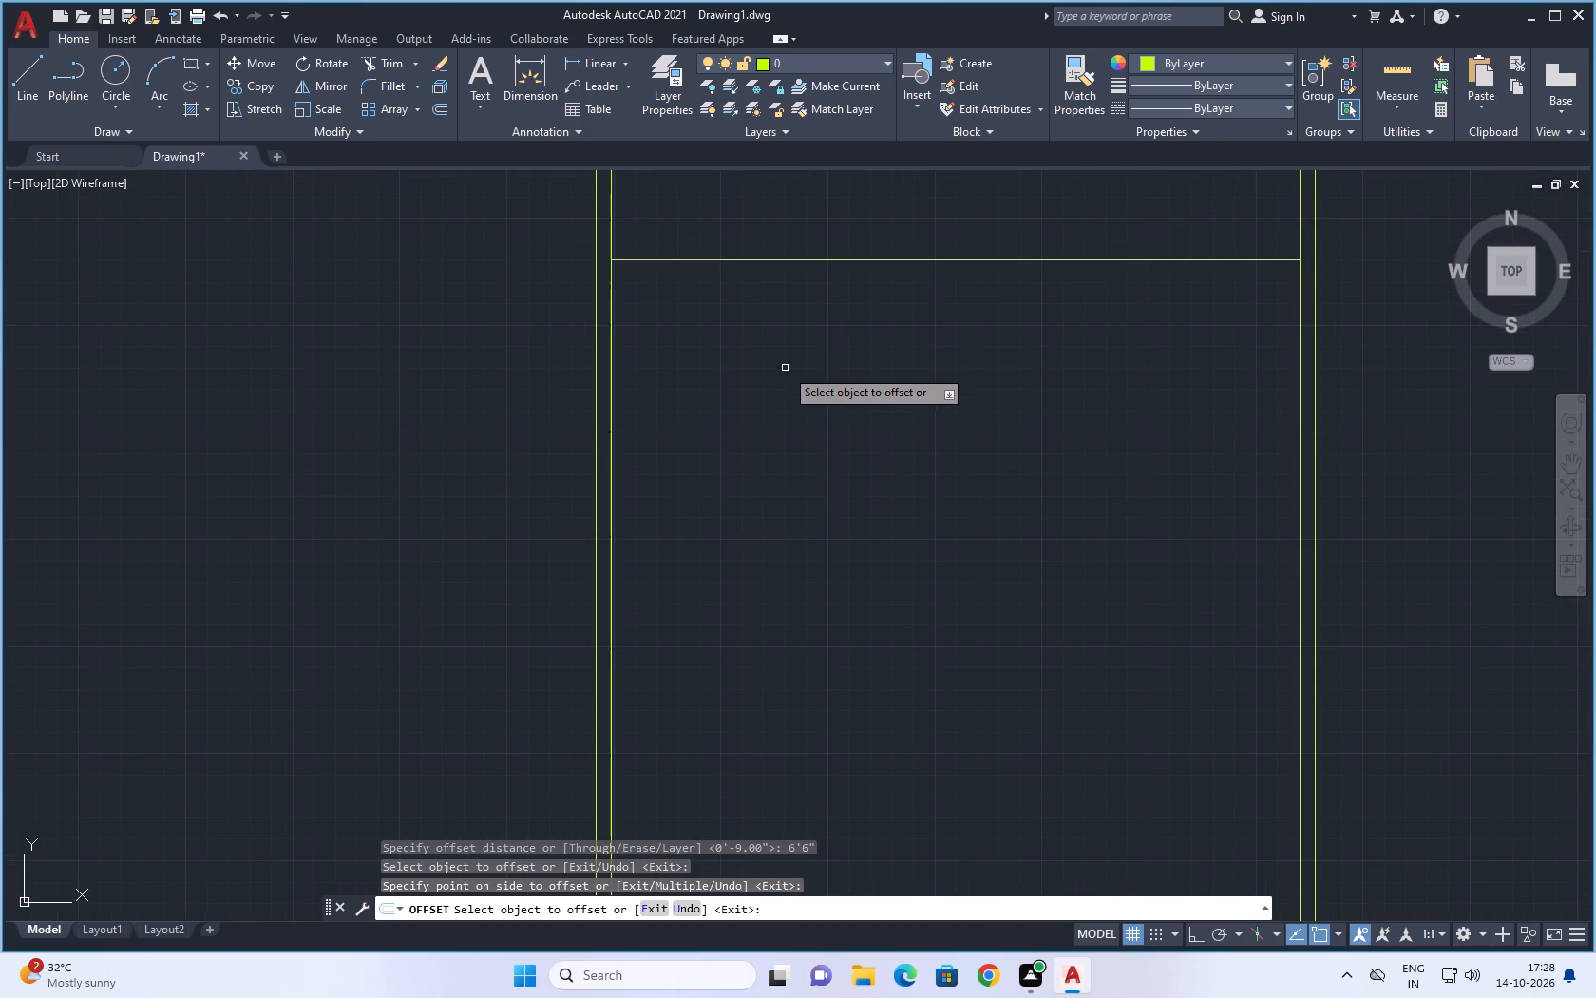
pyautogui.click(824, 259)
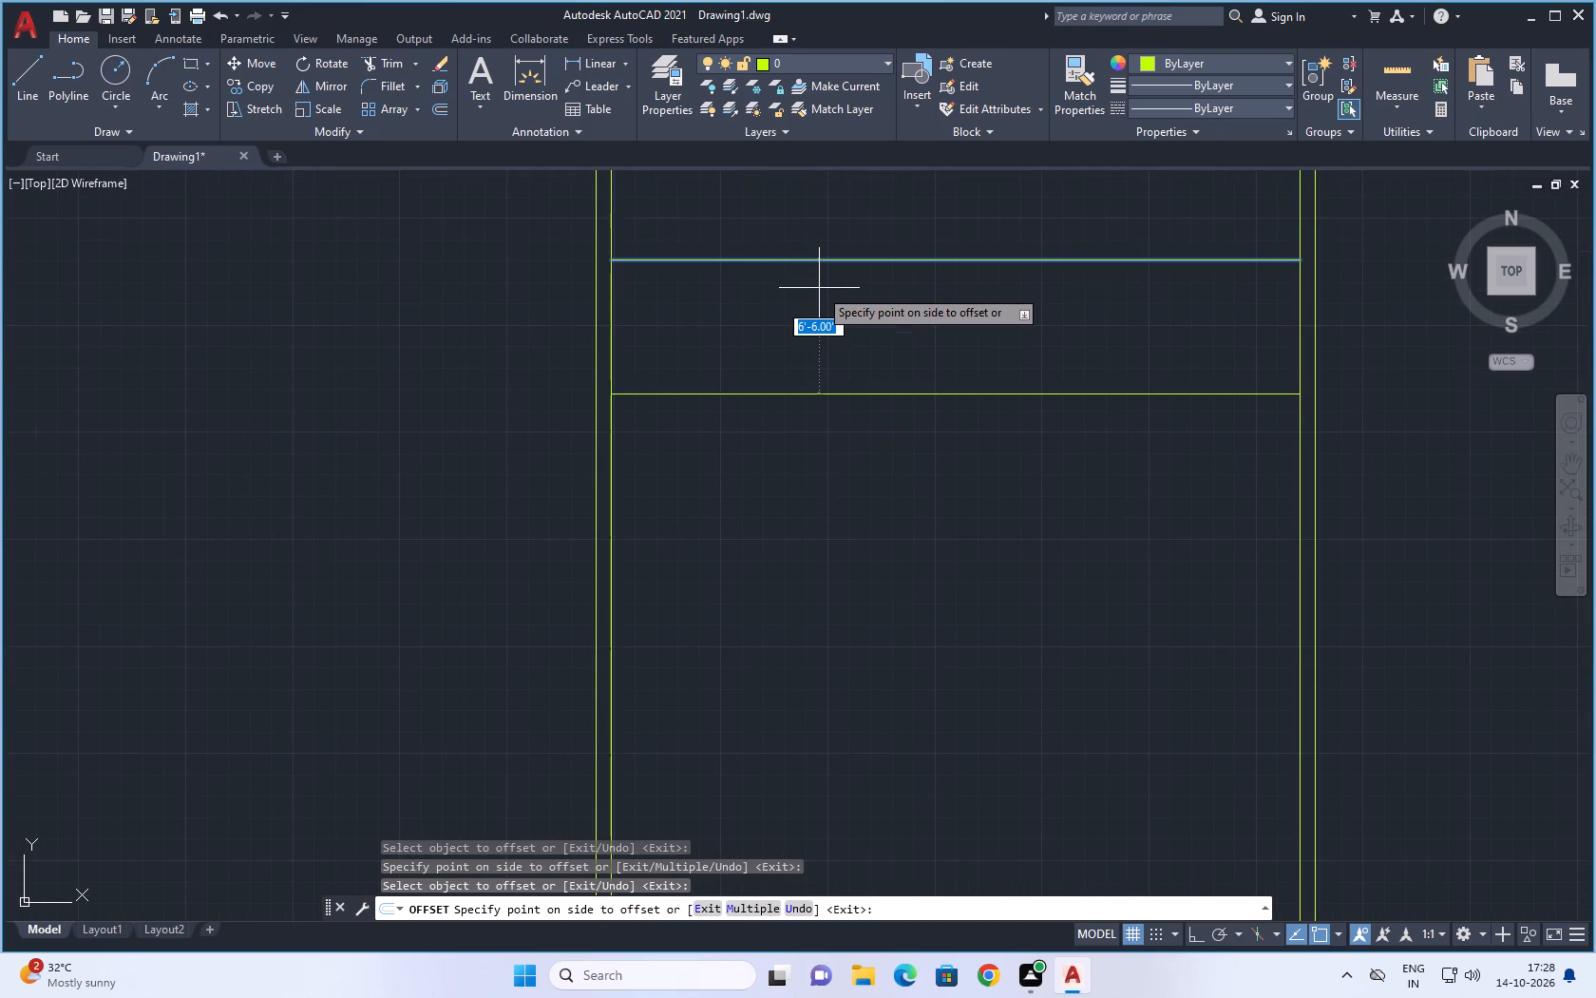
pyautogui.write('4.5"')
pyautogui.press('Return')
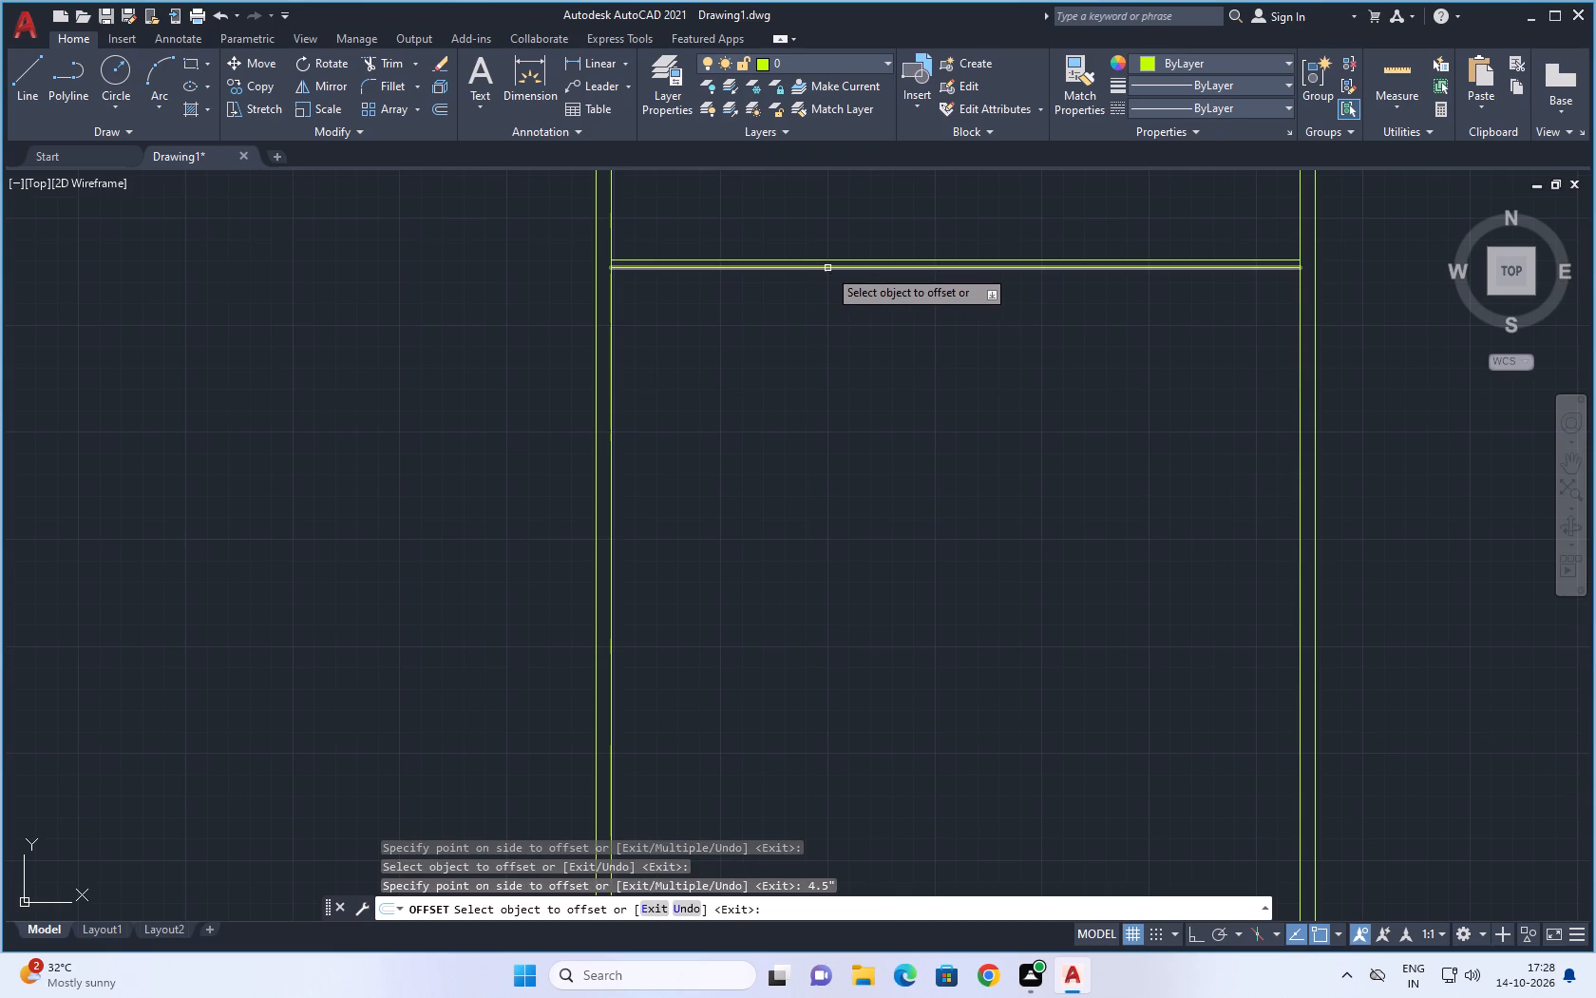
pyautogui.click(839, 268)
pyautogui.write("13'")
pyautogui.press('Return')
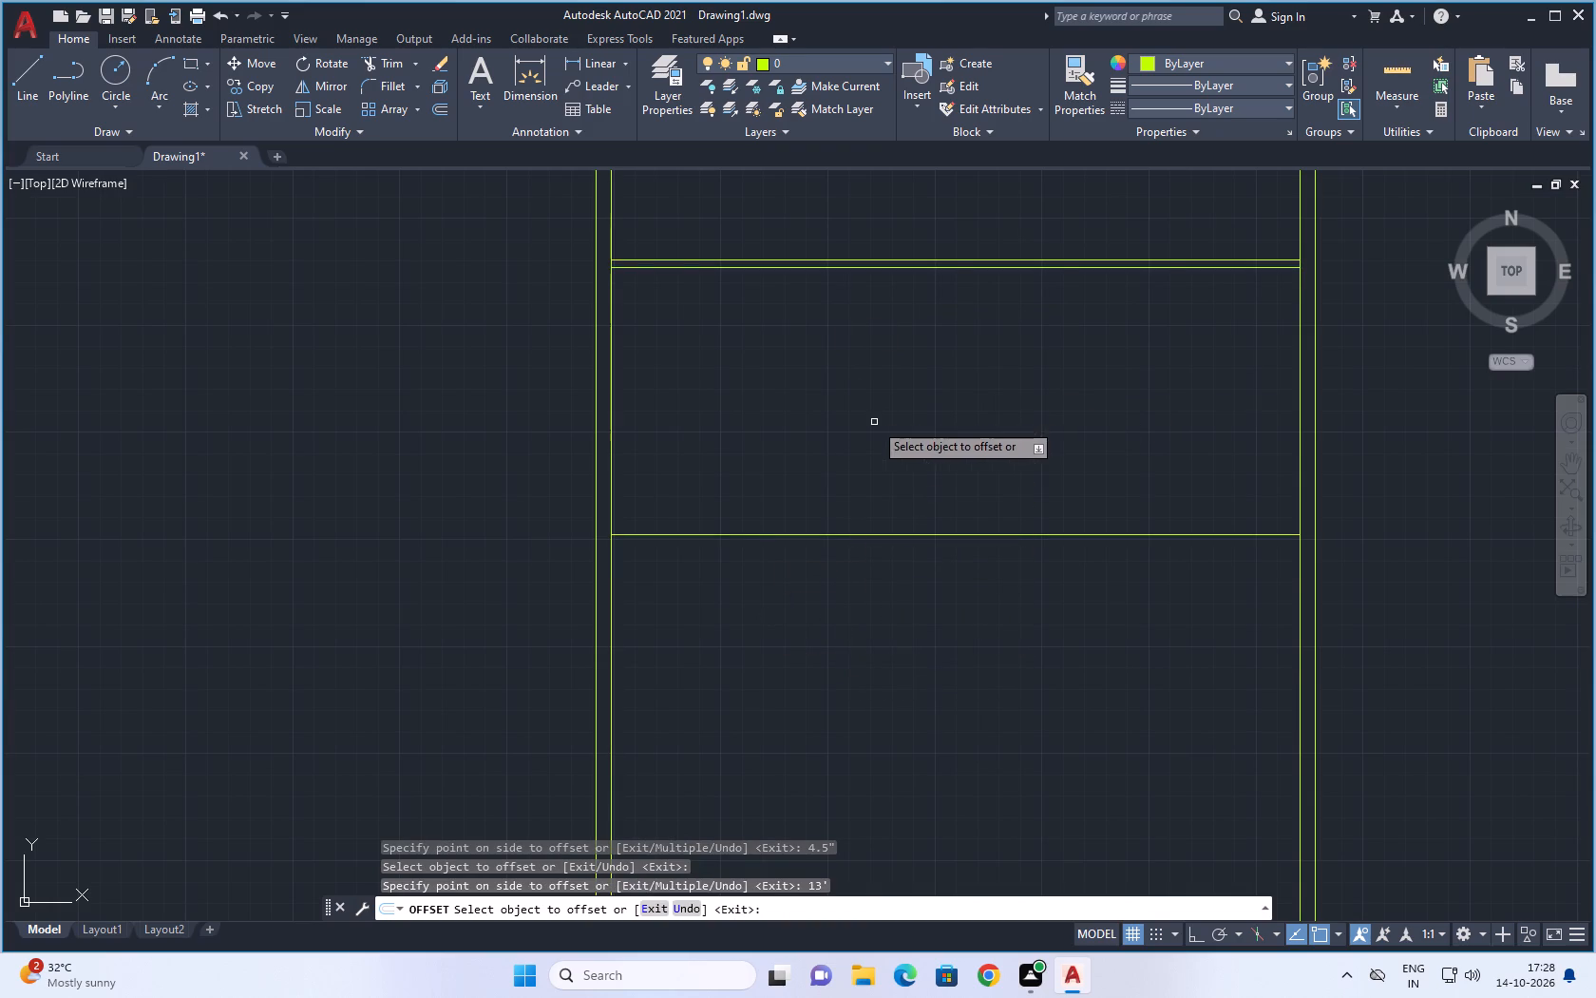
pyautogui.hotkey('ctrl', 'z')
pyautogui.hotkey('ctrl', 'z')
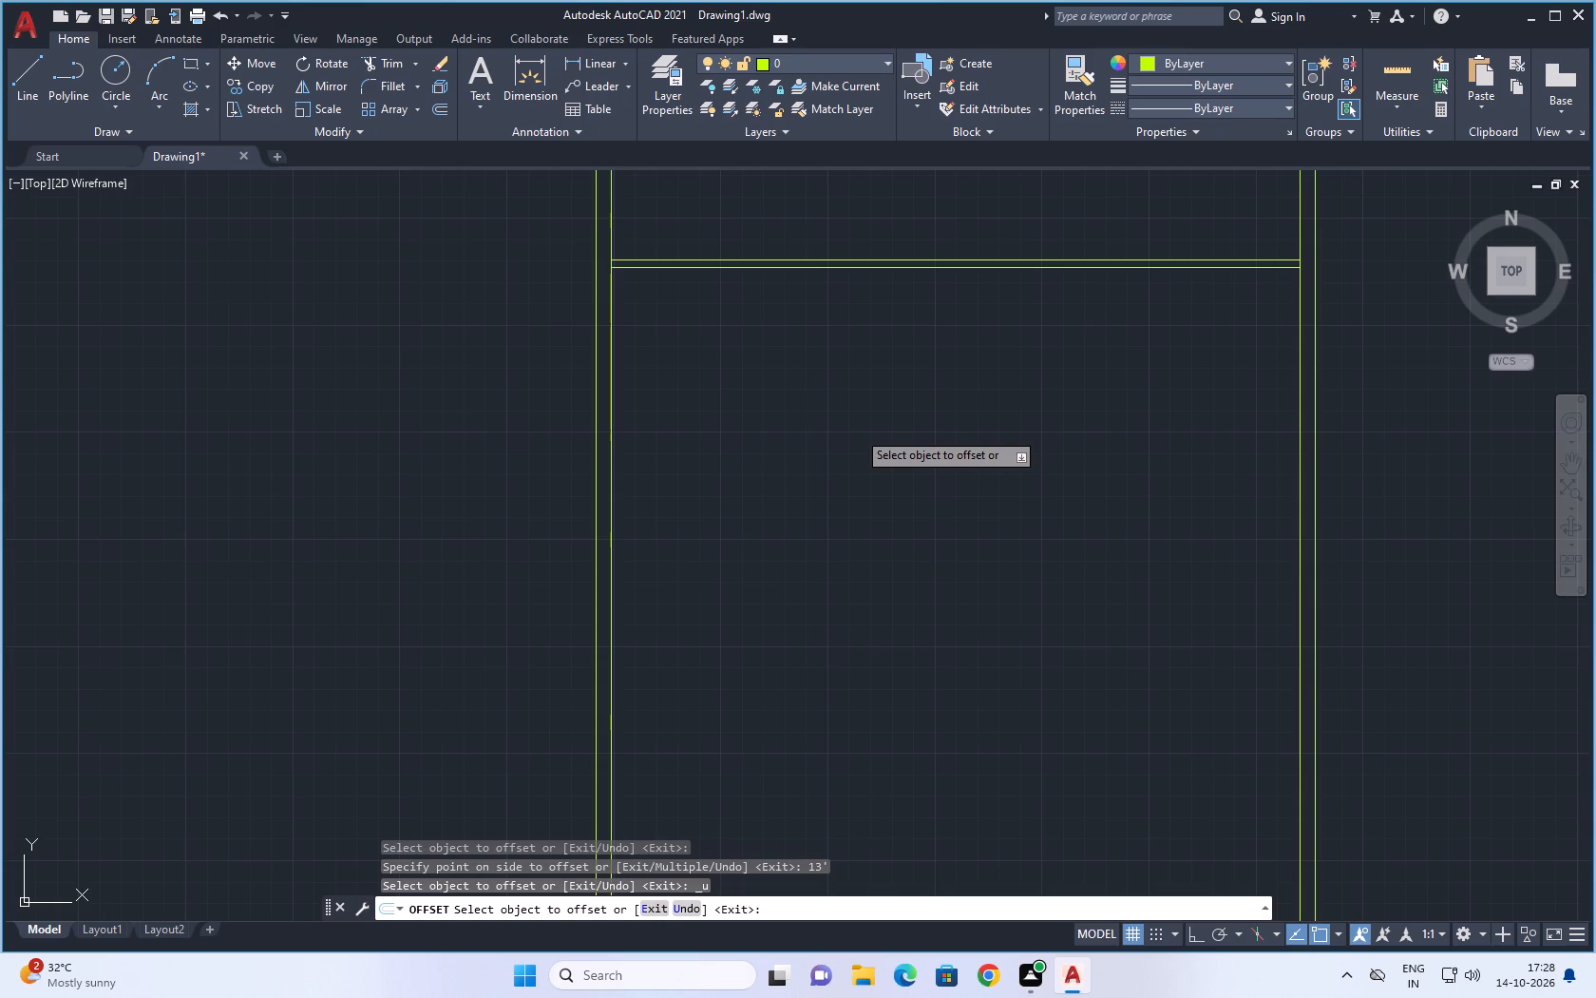
# Offset the cross line 4" downward to form the first partition wall's thickness.
pyautogui.click(868, 259)
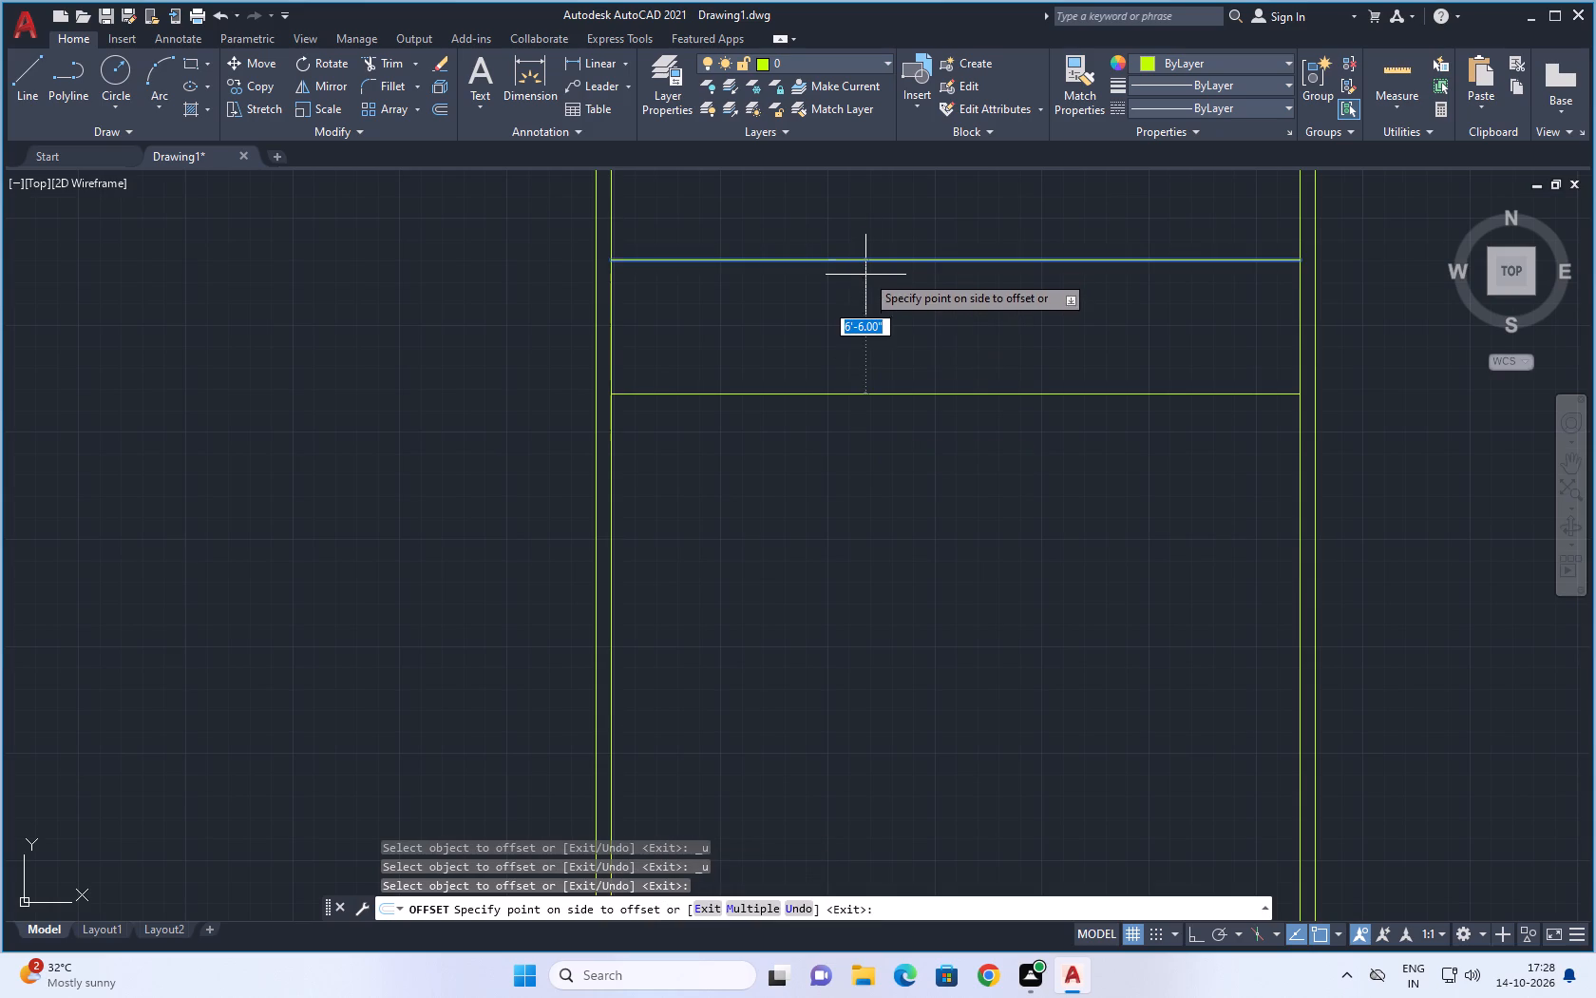
pyautogui.write('4"')
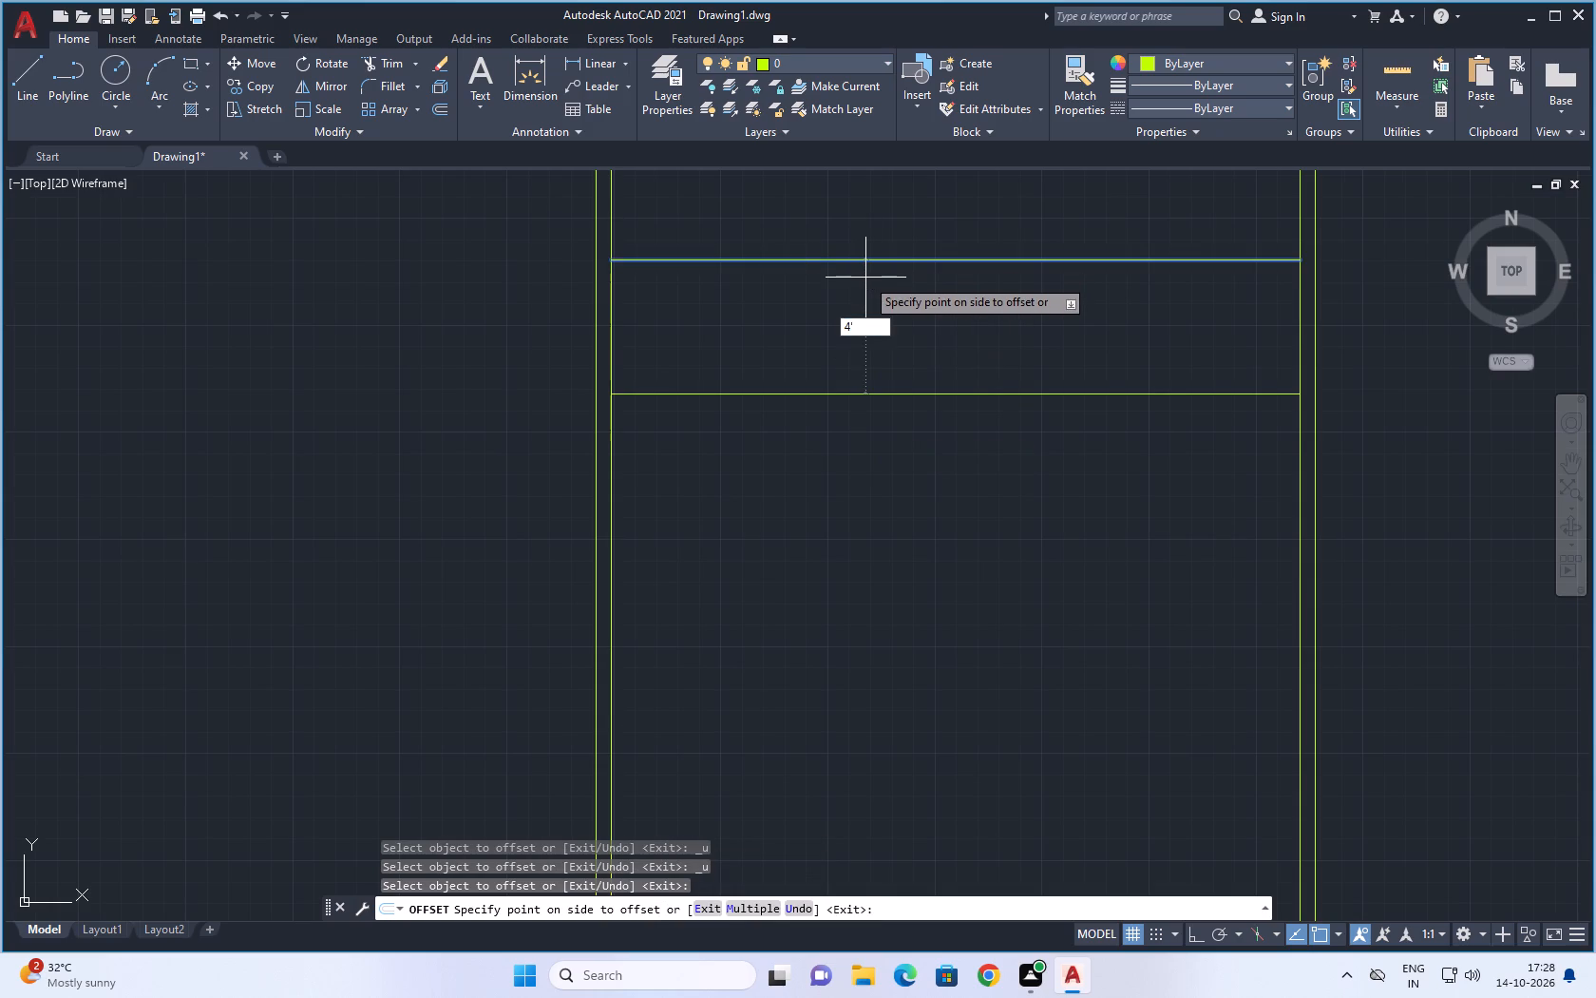
pyautogui.press('Return')
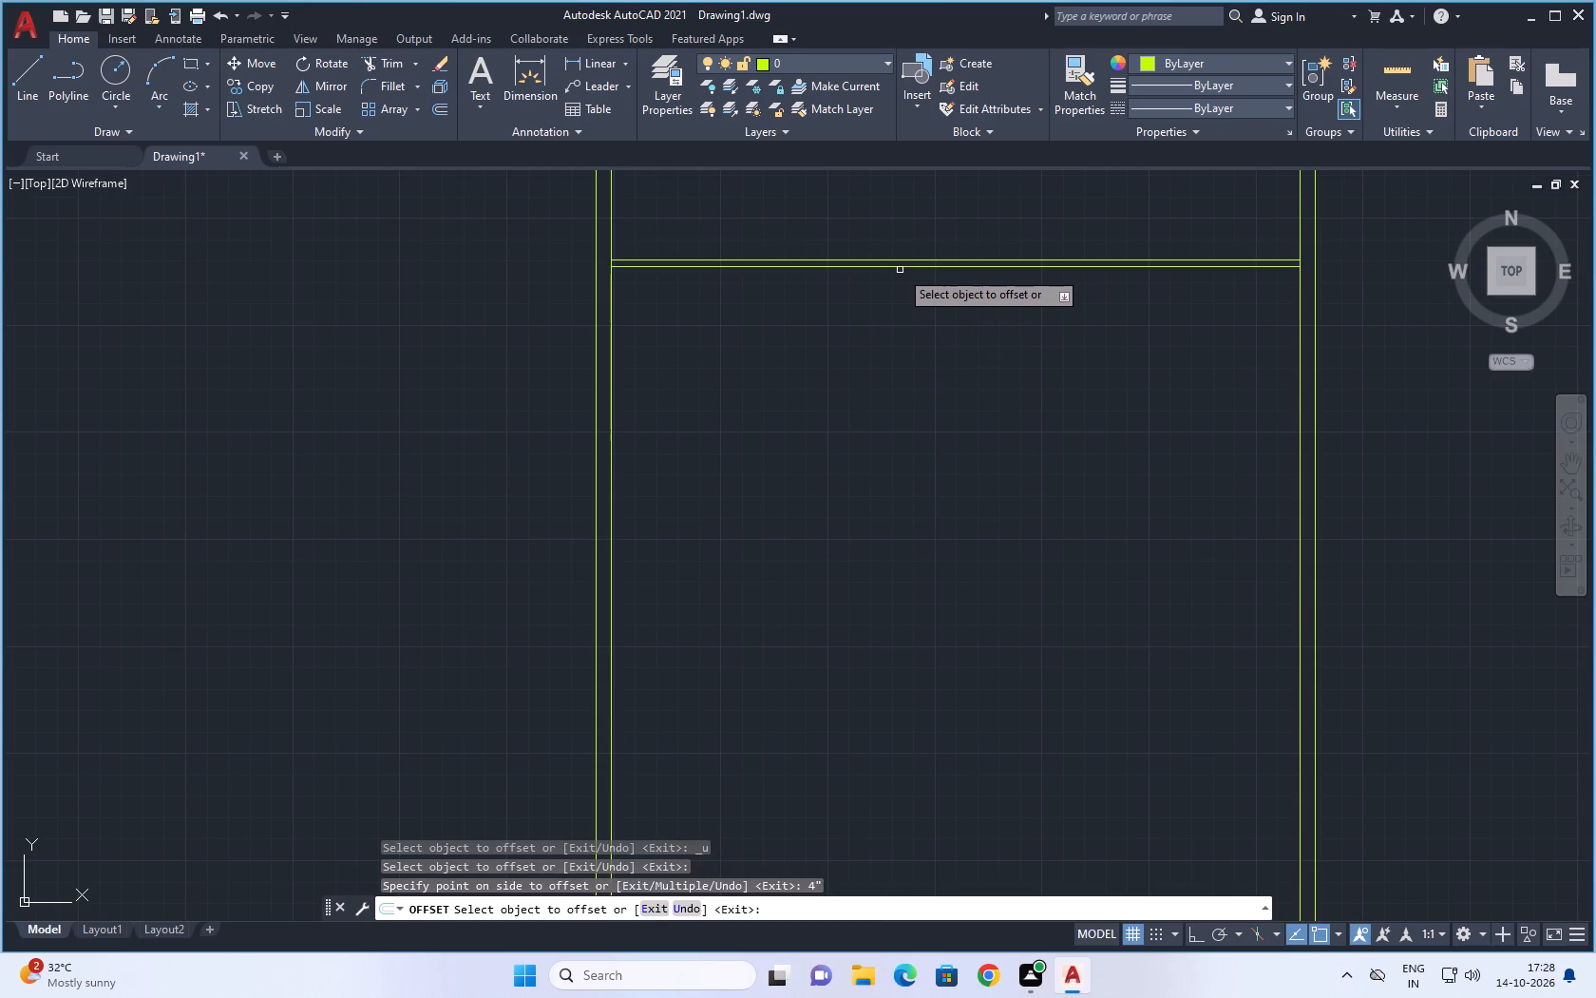
# Offset the first partition's lower line 13' downward, and offset that new line 4.5" downward to form the second partition wall.
pyautogui.click(902, 268)
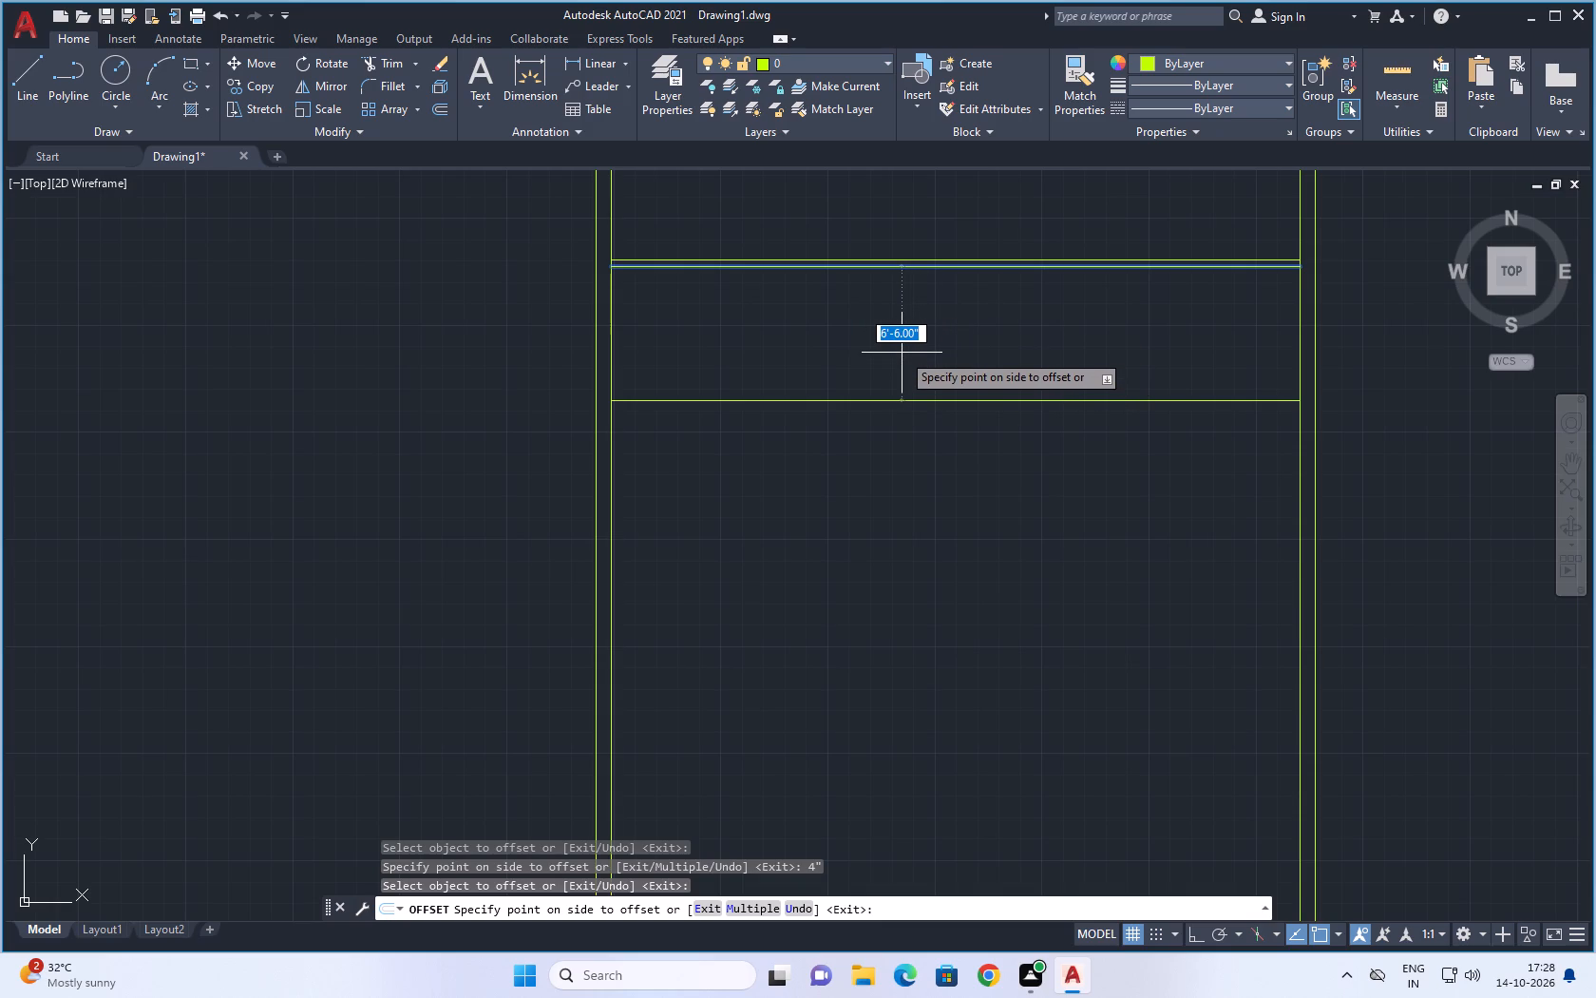
pyautogui.write("13'")
pyautogui.press('Return')
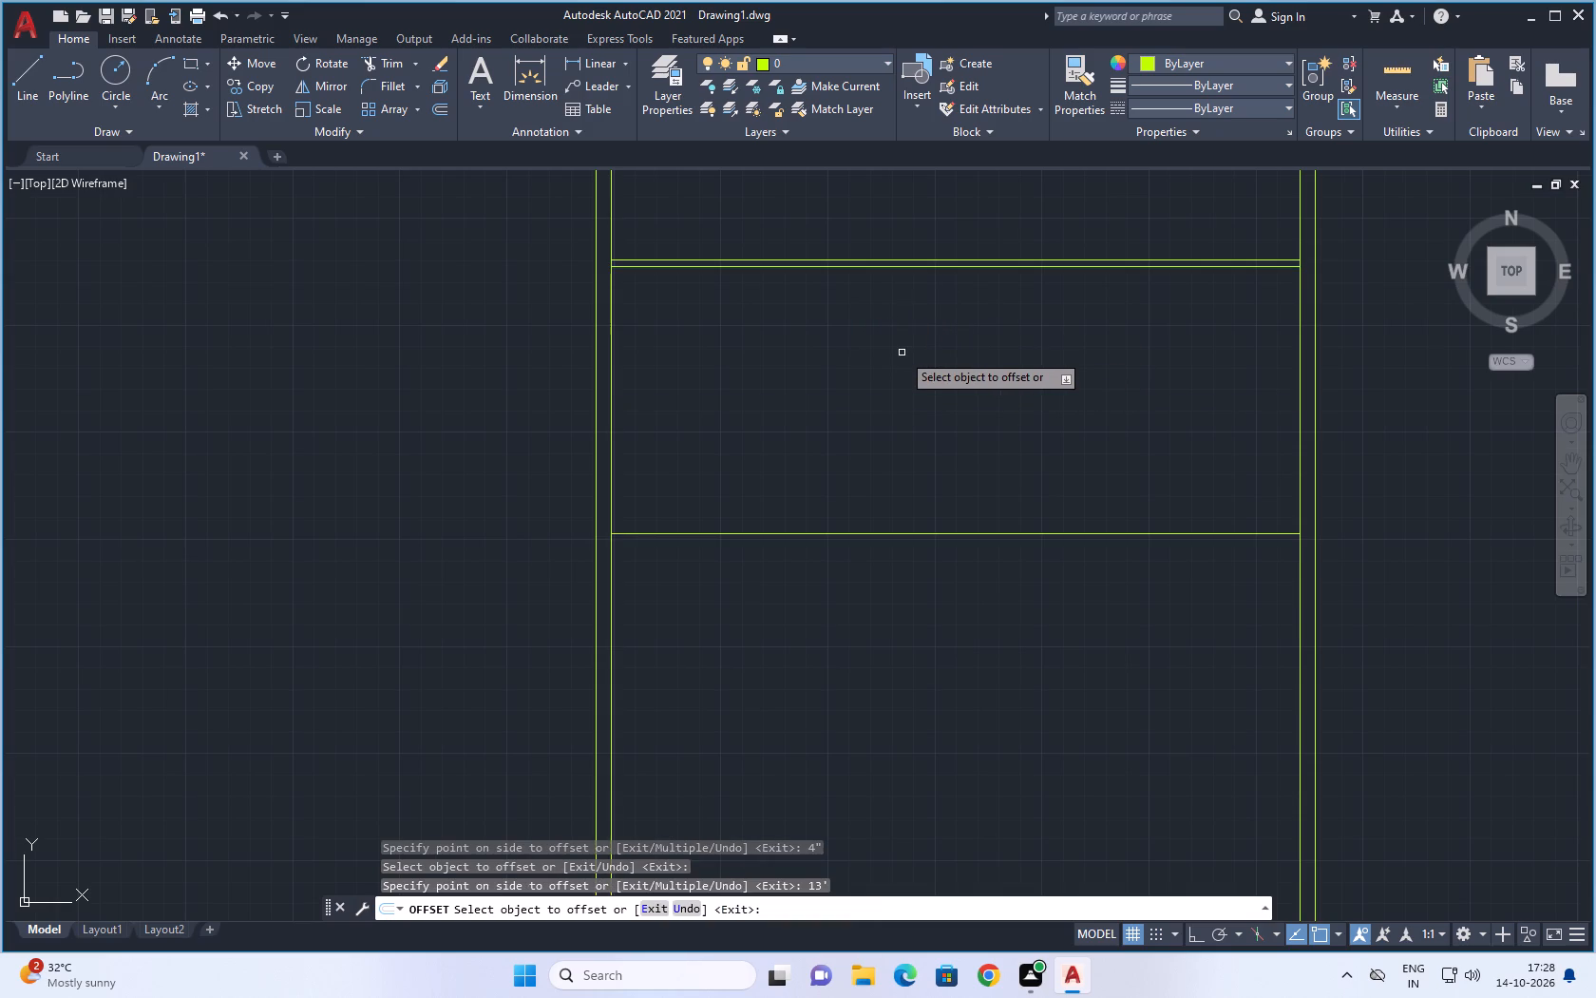
pyautogui.click(875, 532)
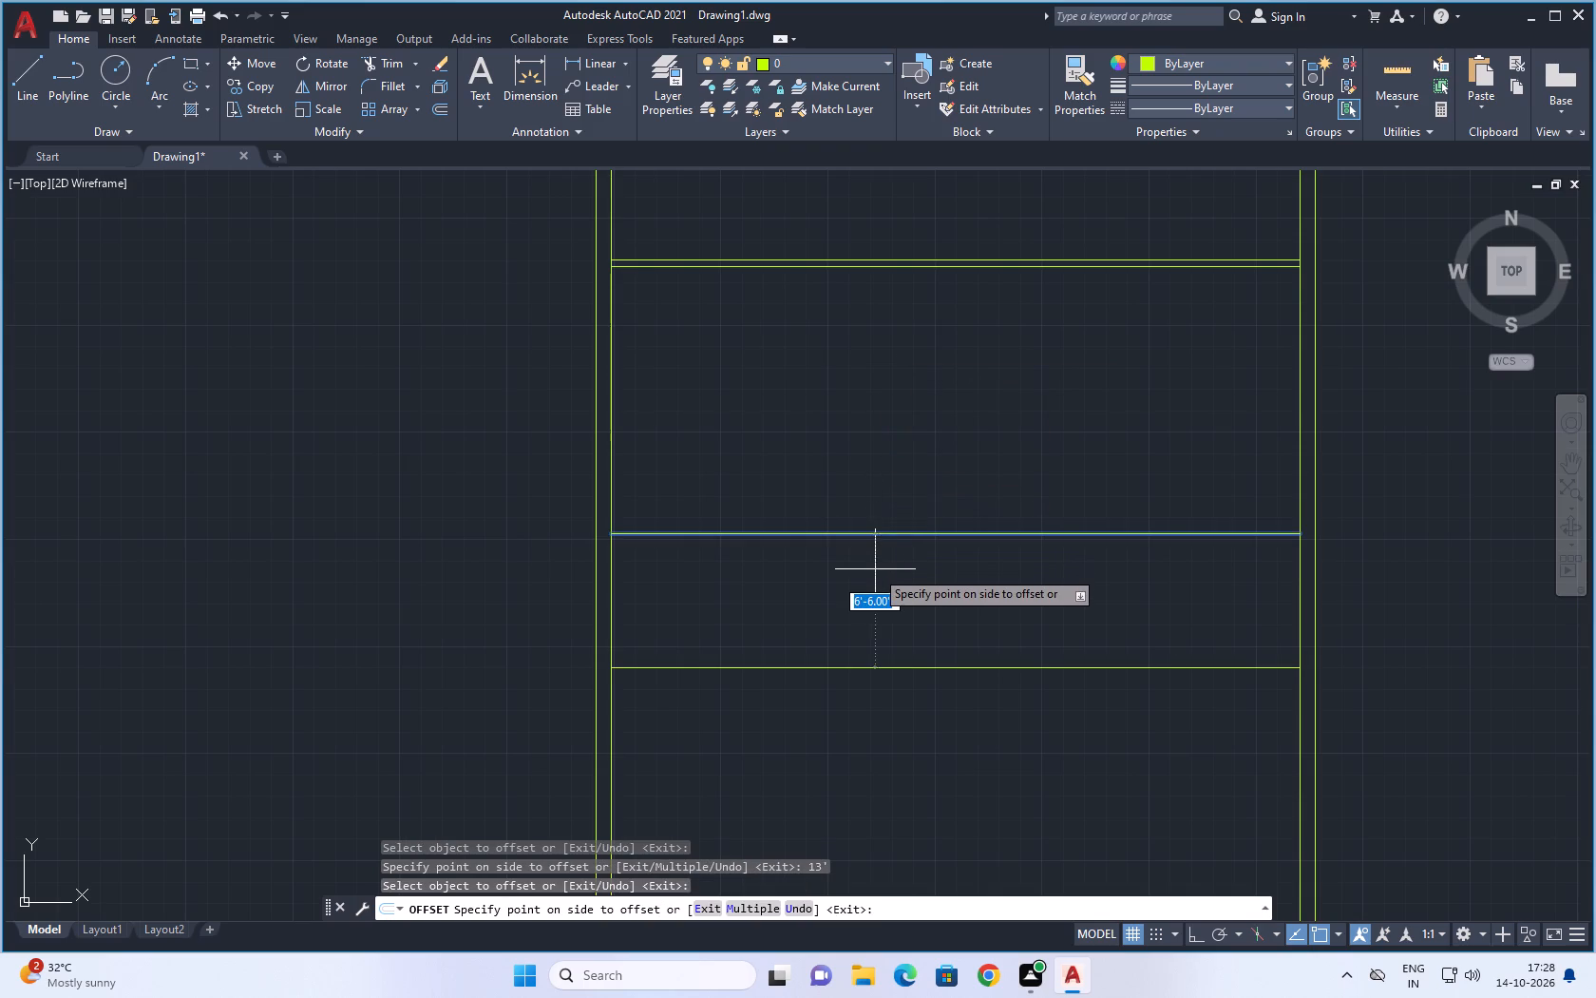
pyautogui.write('4.5"')
pyautogui.press('Return')
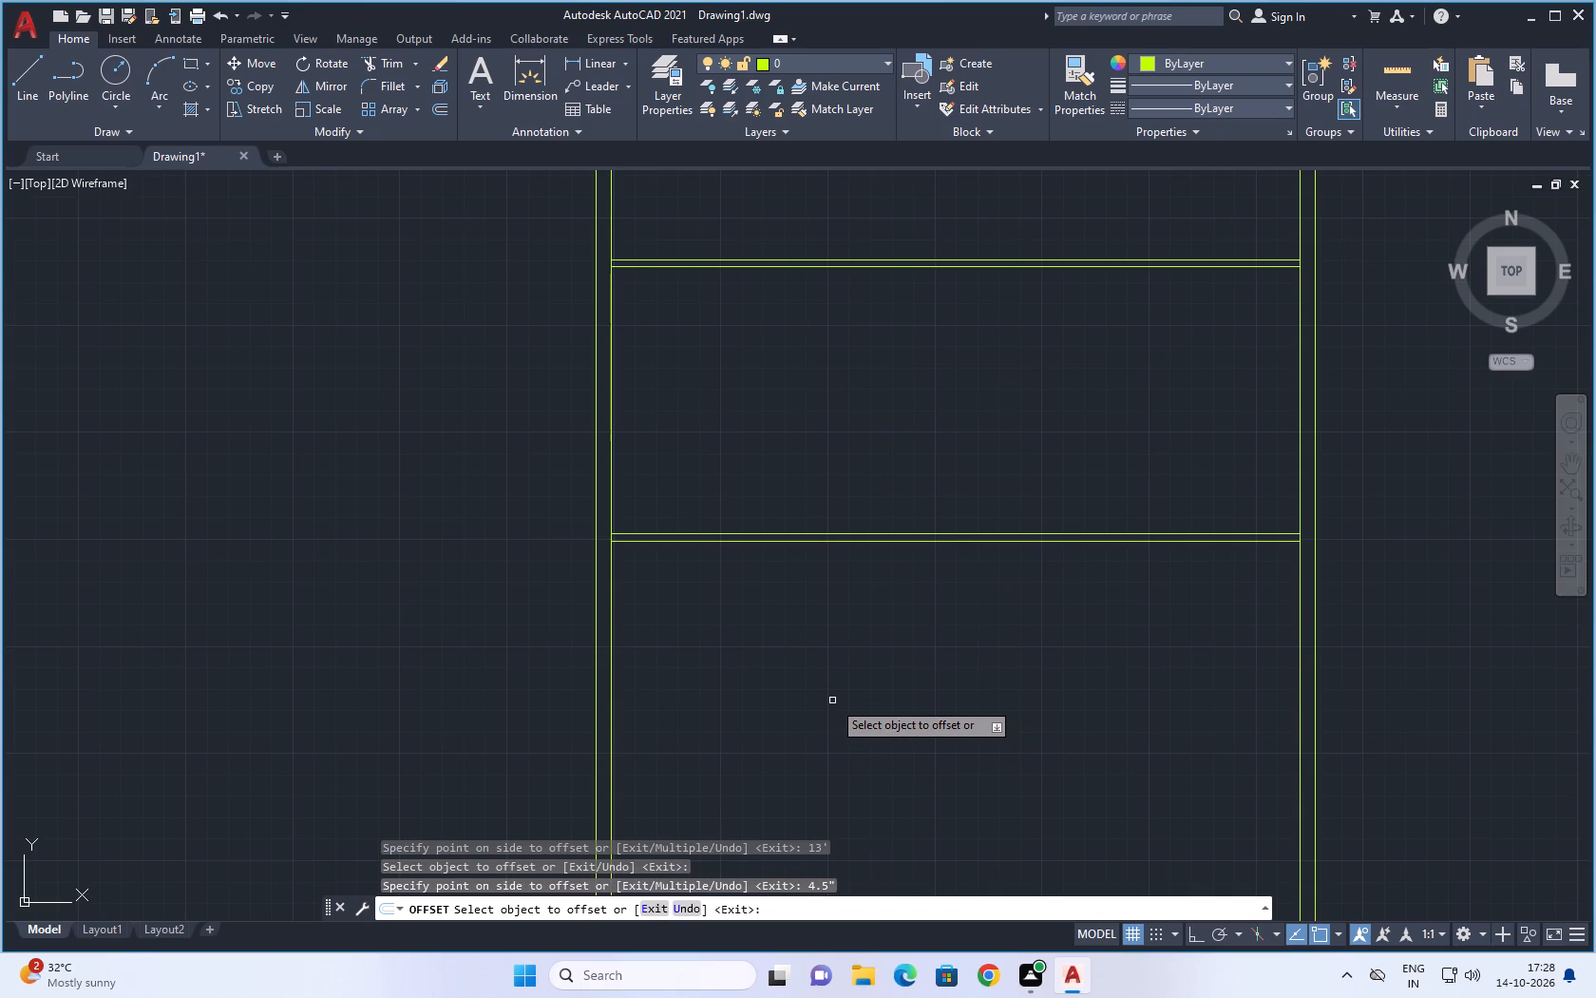
# Offset the second partition's lower line 15'9" downward, and offset that new line 4.5" downward to form the third partition wall.
pyautogui.scroll(-1, 830, 701)
pyautogui.moveTo(883, 665); pyautogui.dragTo(830, 597, button='middle')
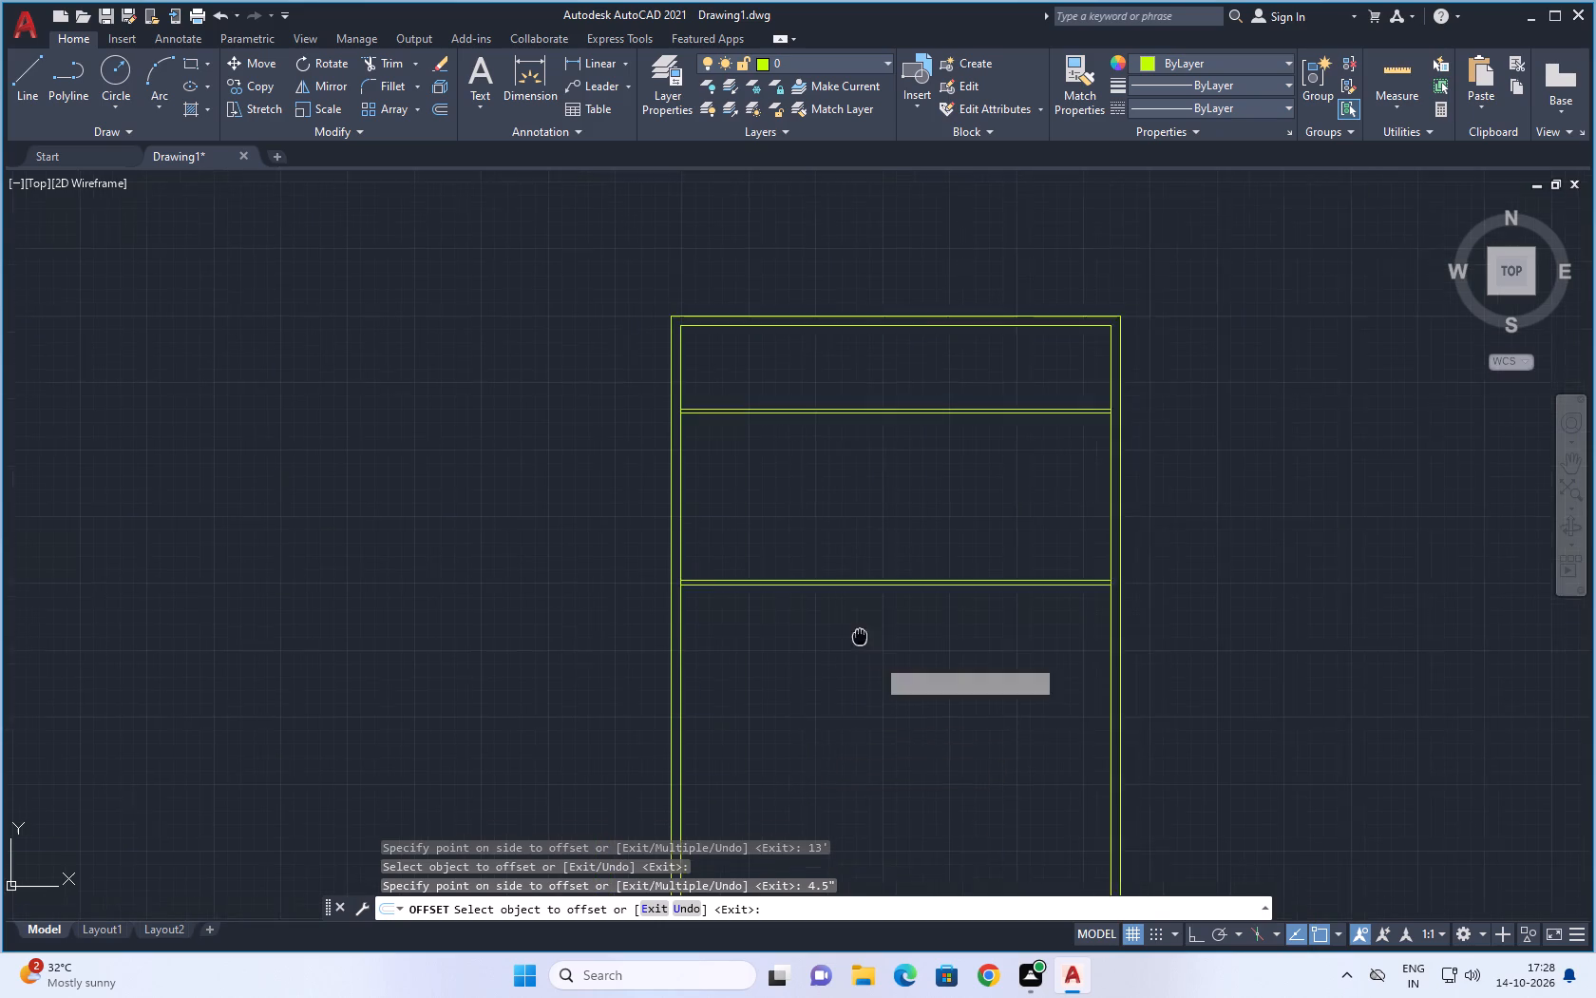
pyautogui.moveTo(830, 597); pyautogui.dragTo(794, 509, button='middle')
pyautogui.scroll(3, 808, 482)
pyautogui.click(847, 334)
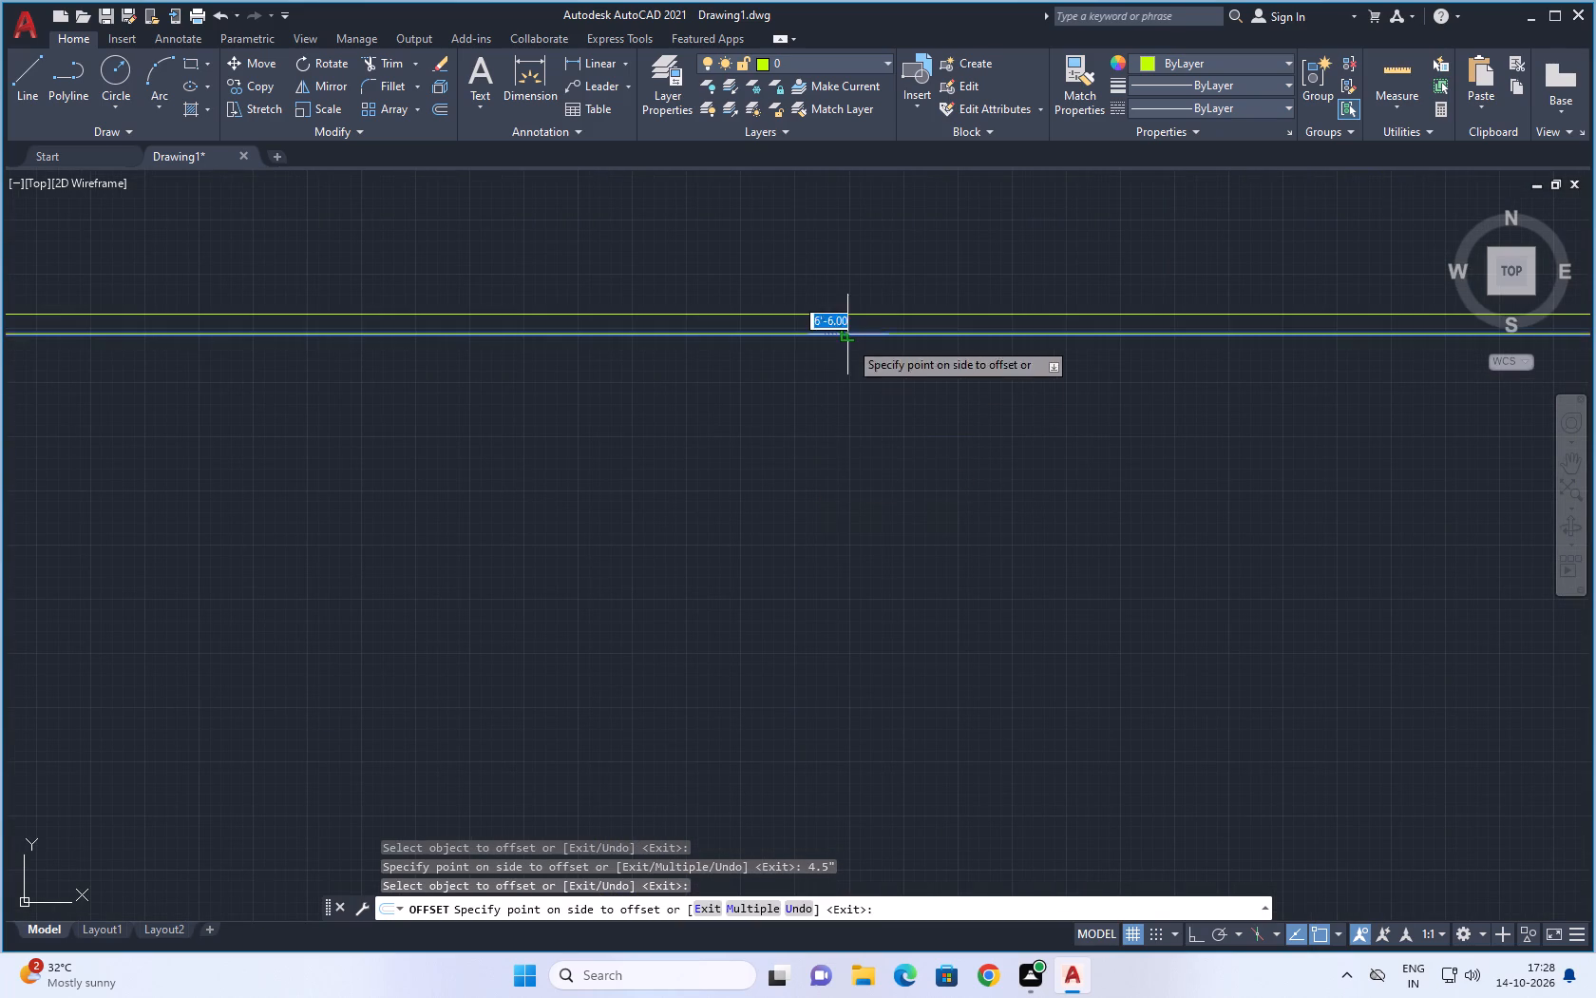
pyautogui.write('15\'9"')
pyautogui.press('Return')
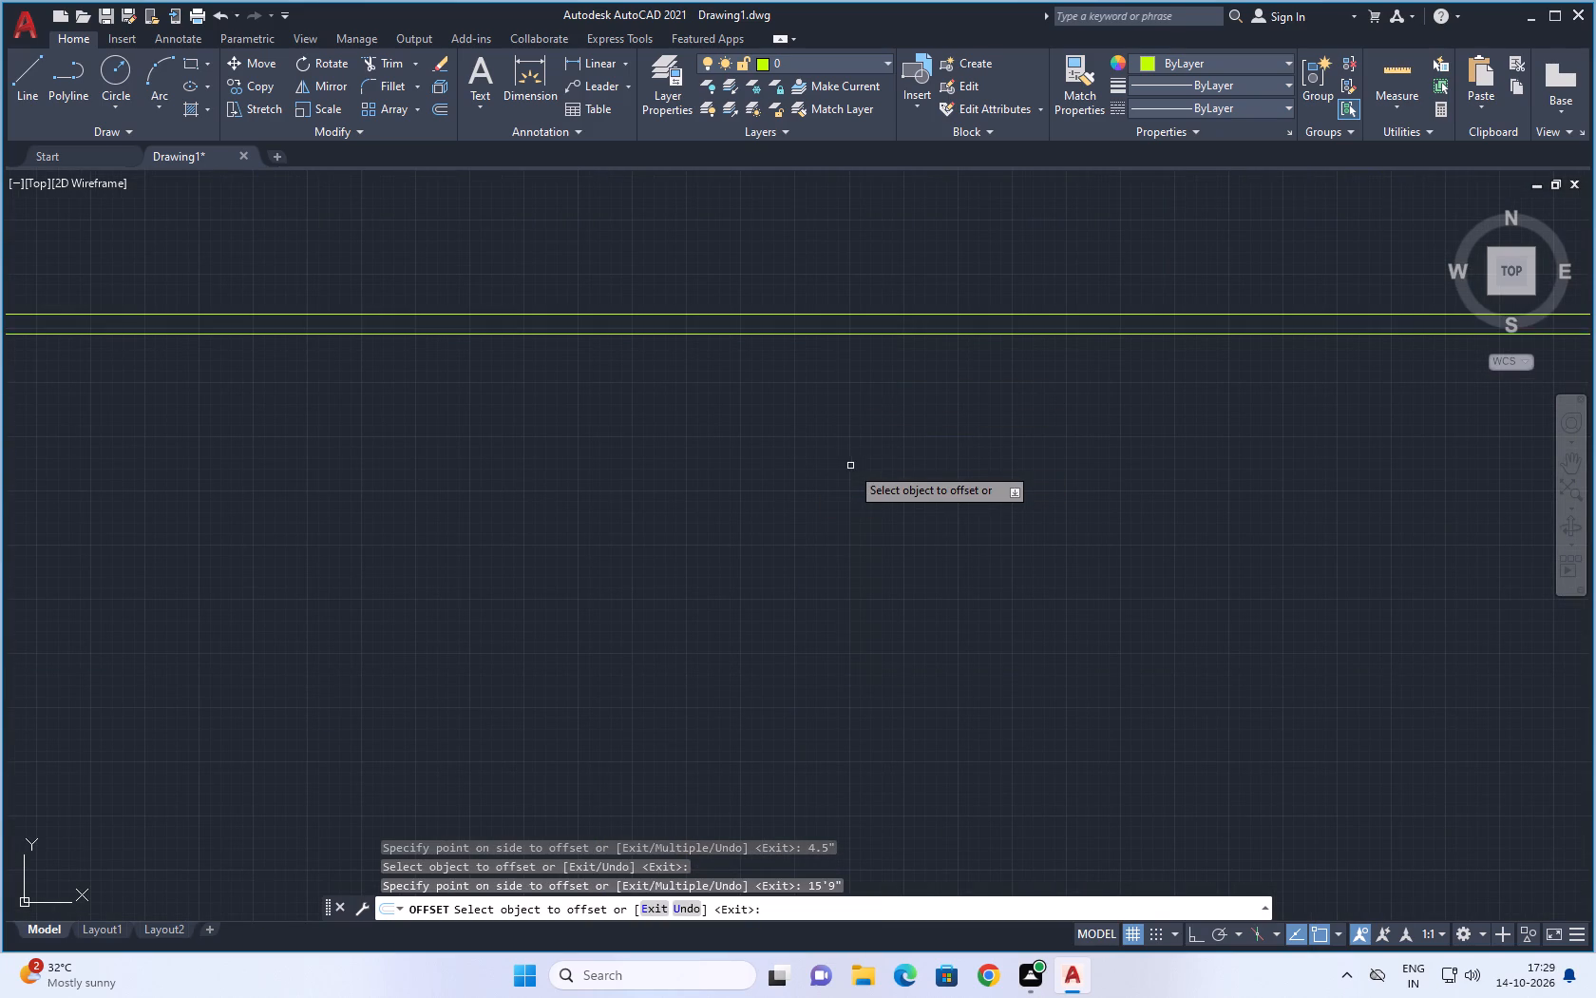
pyautogui.scroll(-5, 854, 466)
pyautogui.scroll(1, 820, 562)
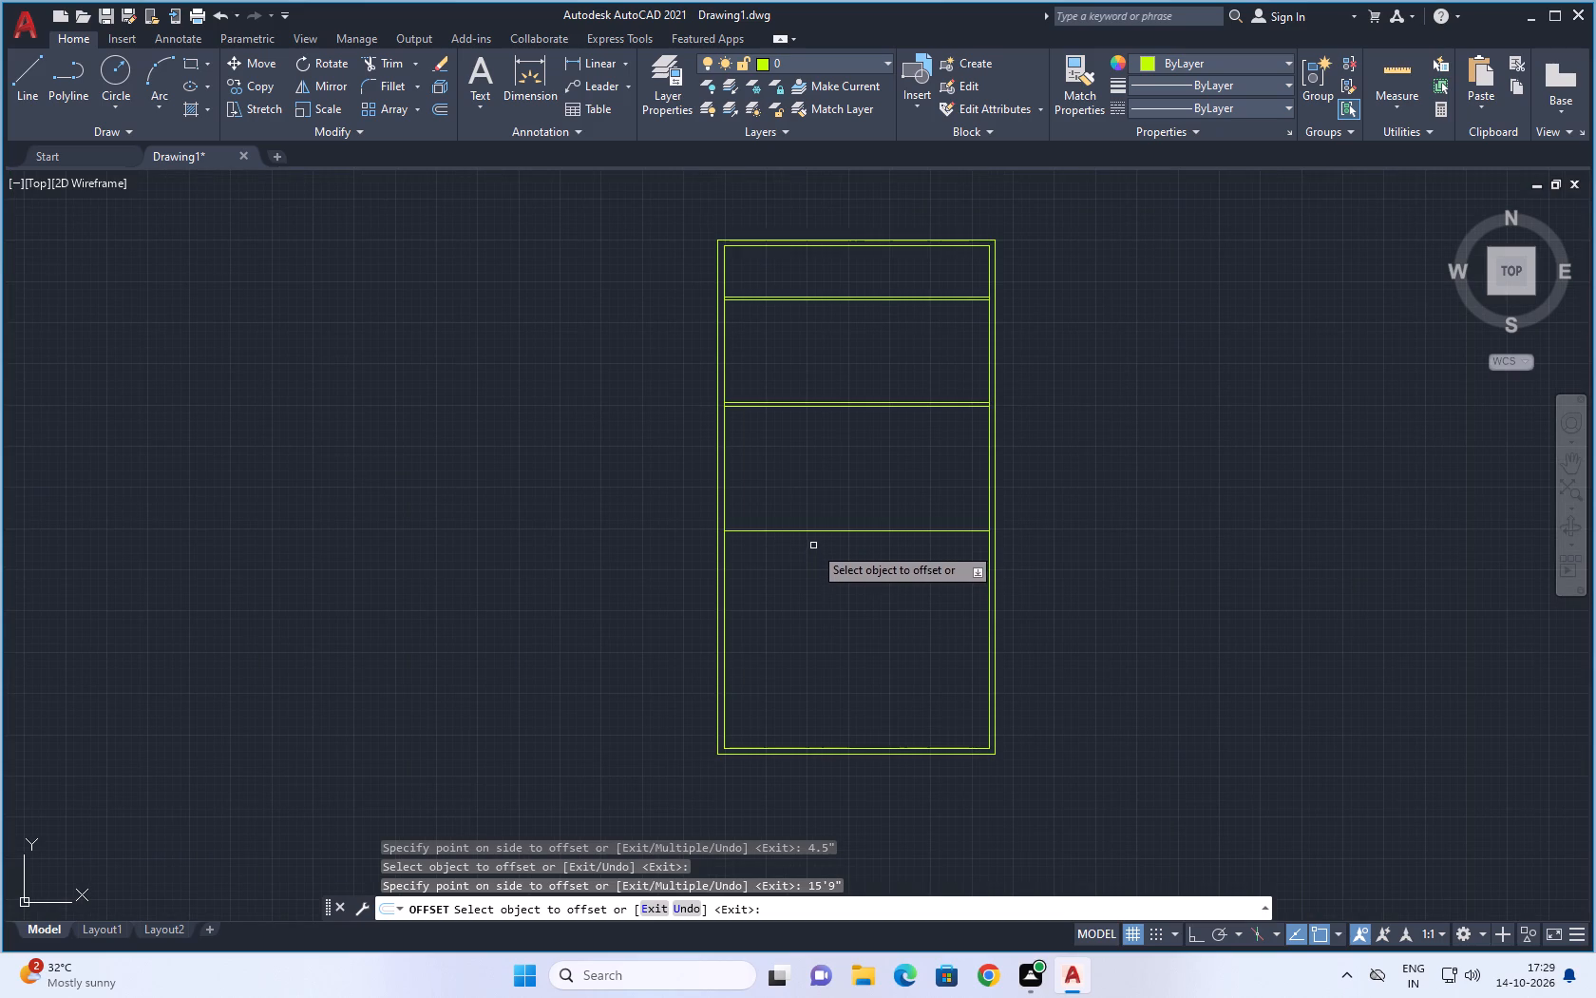
pyautogui.click(826, 529)
pyautogui.write('4.5')
pyautogui.hotkey('shift', '"')
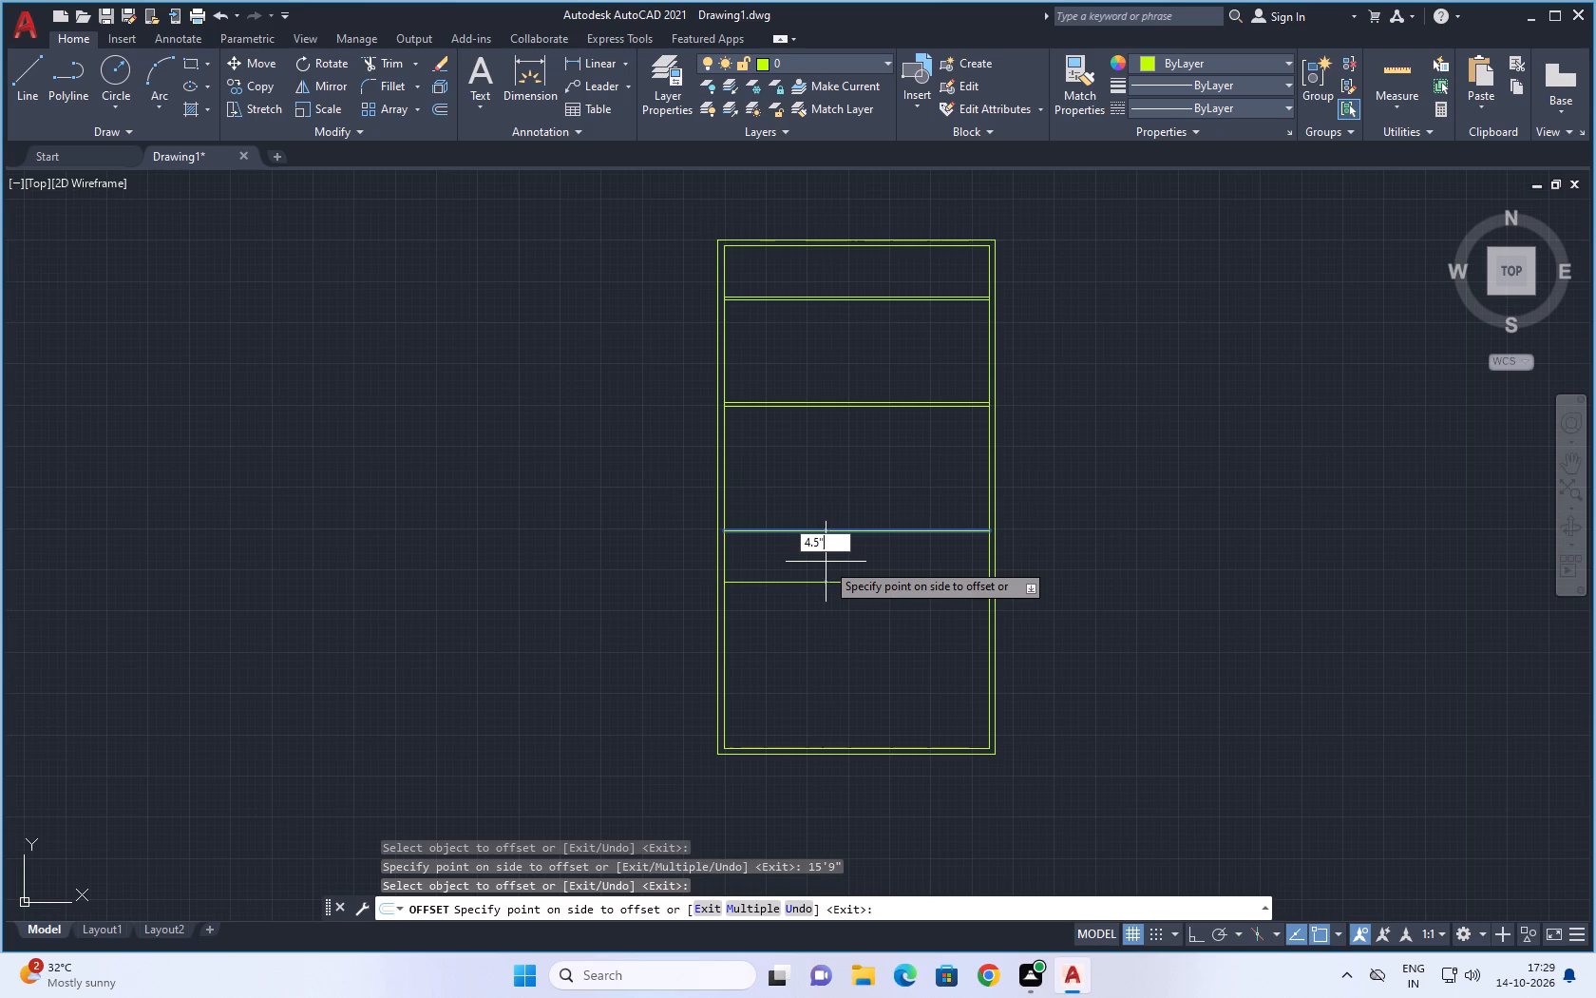
pyautogui.press('Return')
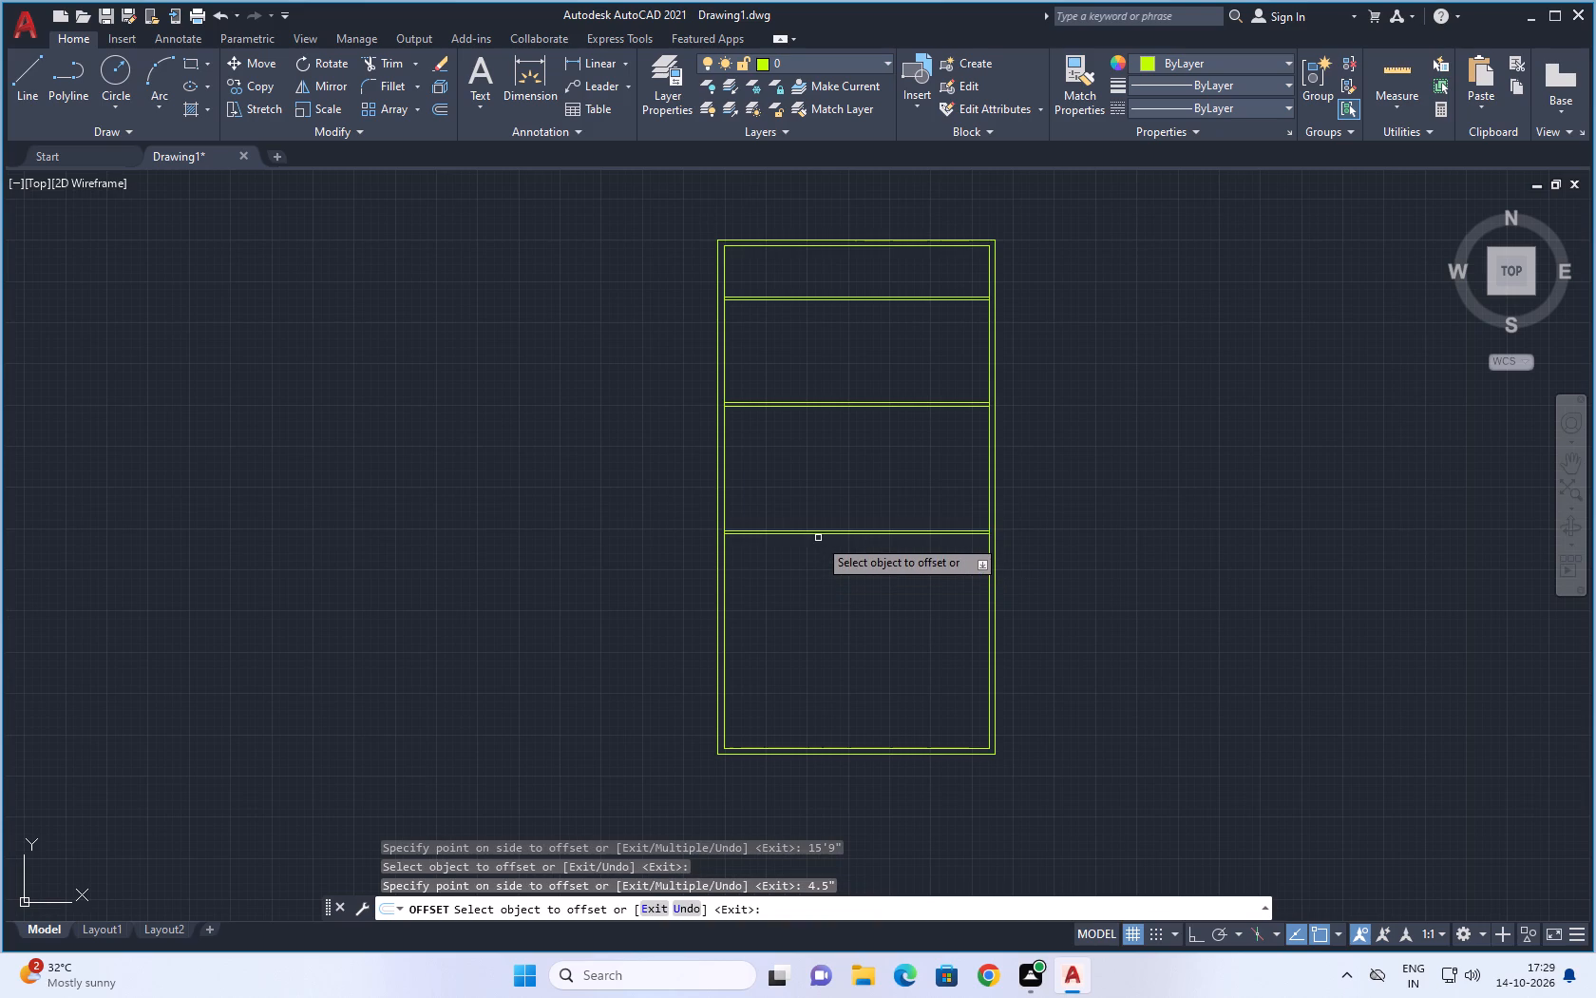
# Offset the third partition's lower line 21' downward, and offset that new line 9" downward to form the fourth partition wall.
pyautogui.scroll(5, 822, 536)
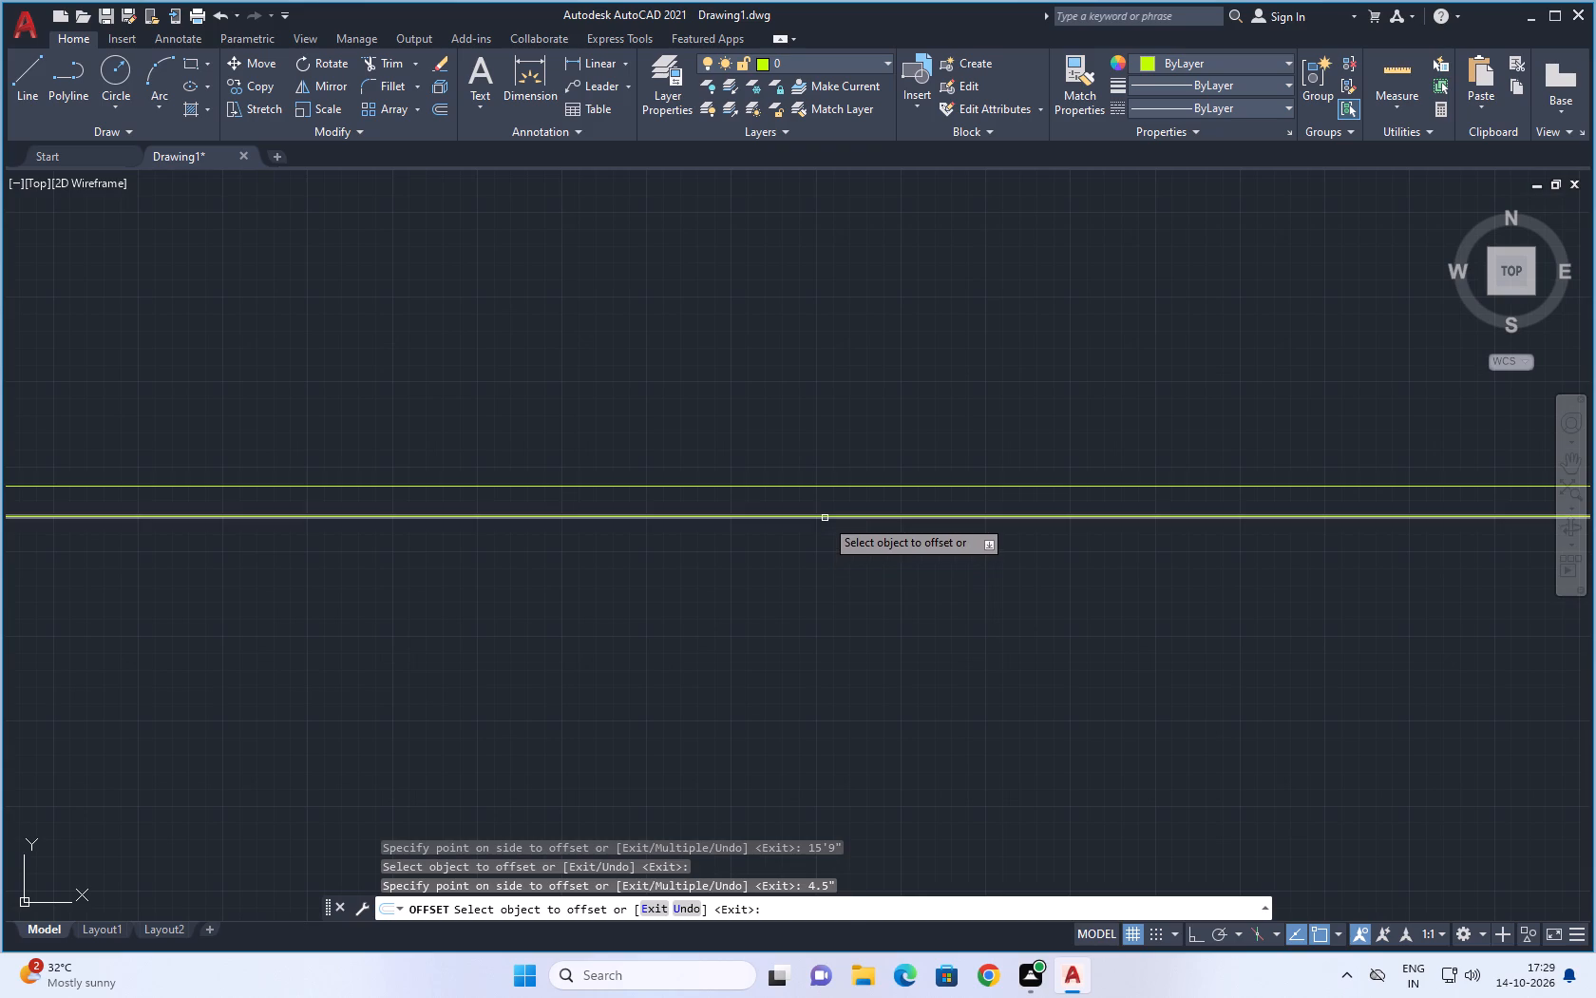
pyautogui.click(825, 518)
pyautogui.write("21'")
pyautogui.press('Return')
pyautogui.scroll(-6, 915, 597)
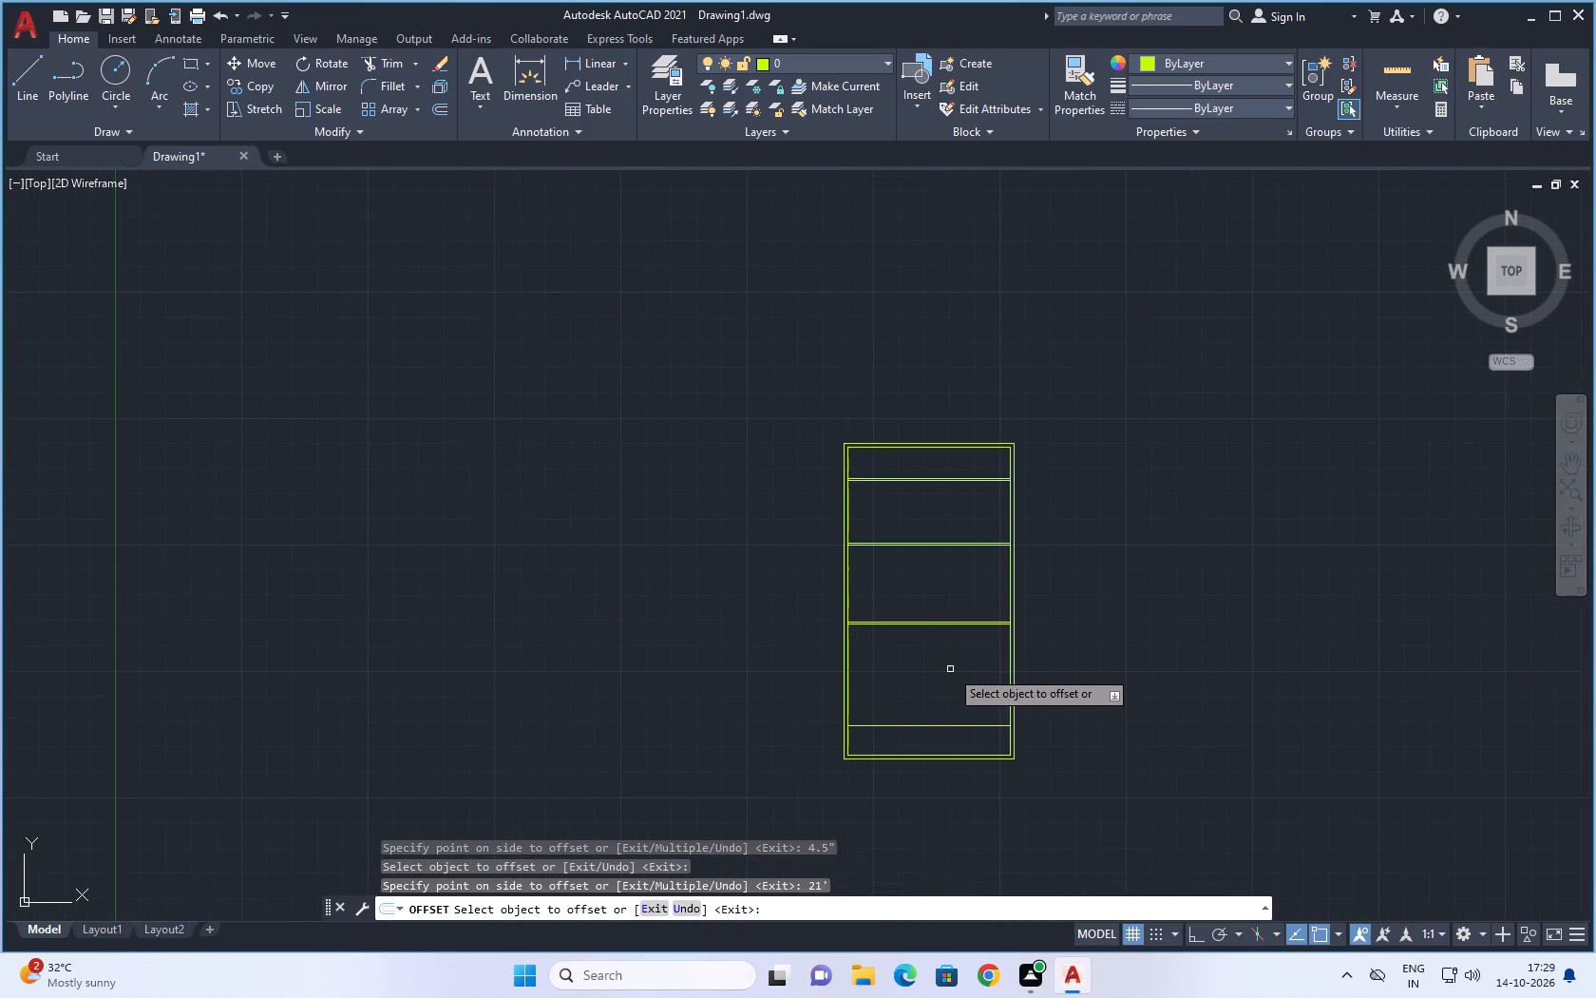
pyautogui.moveTo(945, 674); pyautogui.dragTo(897, 571, button='middle')
pyautogui.scroll(3, 868, 605)
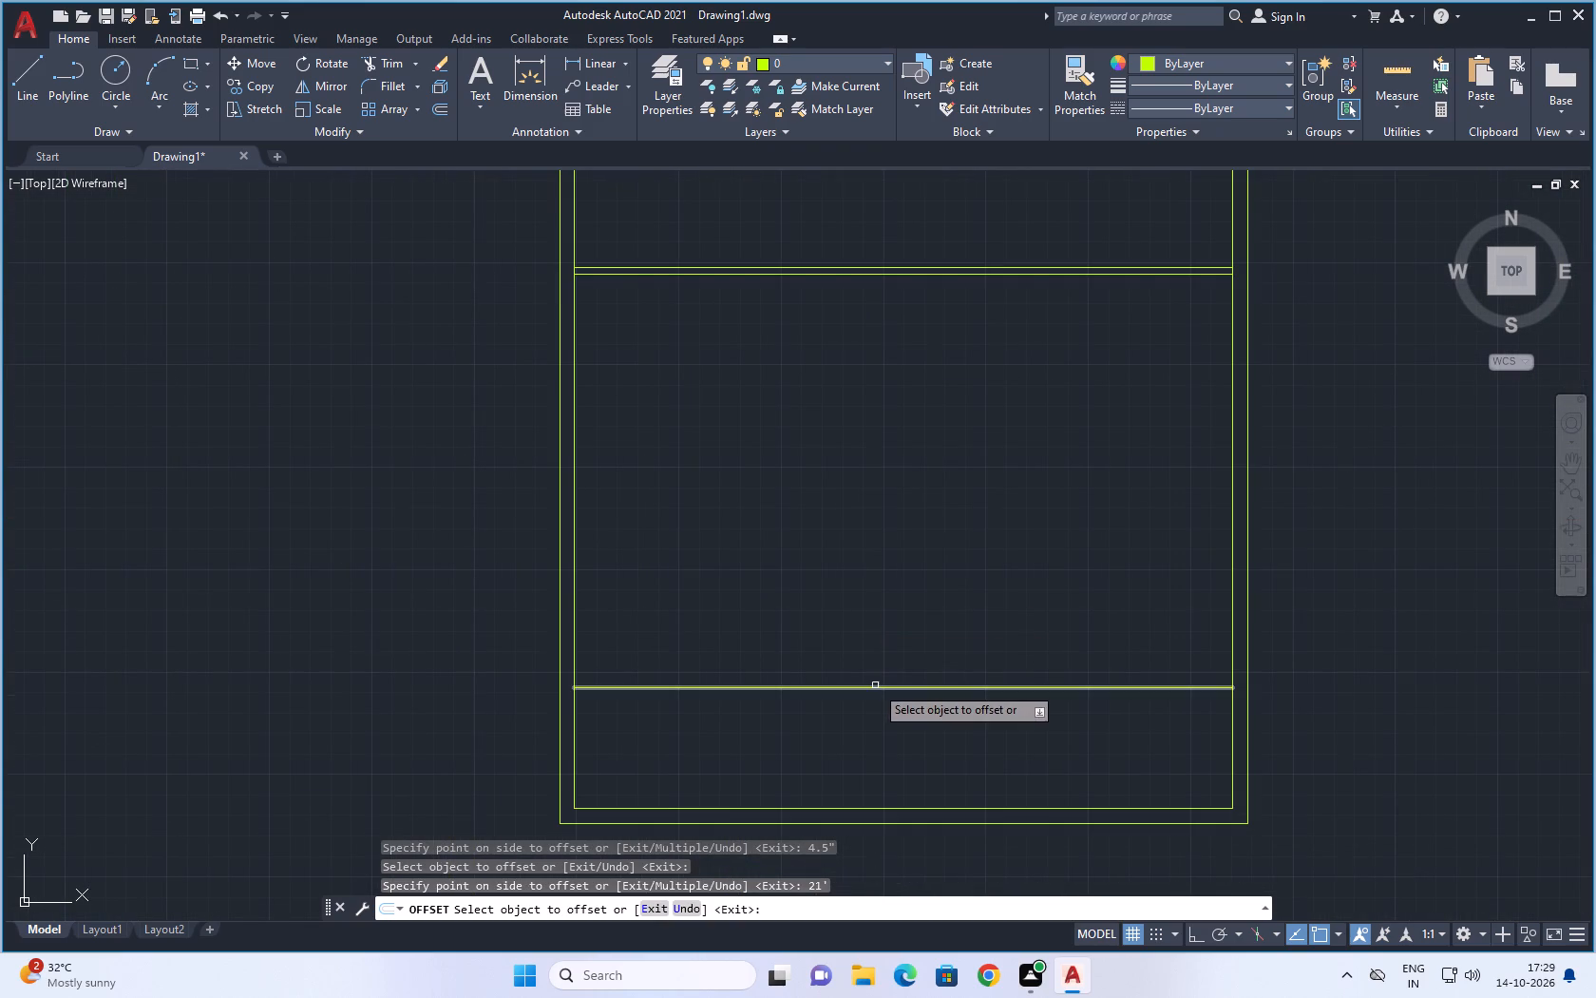
pyautogui.click(875, 685)
pyautogui.press('9')
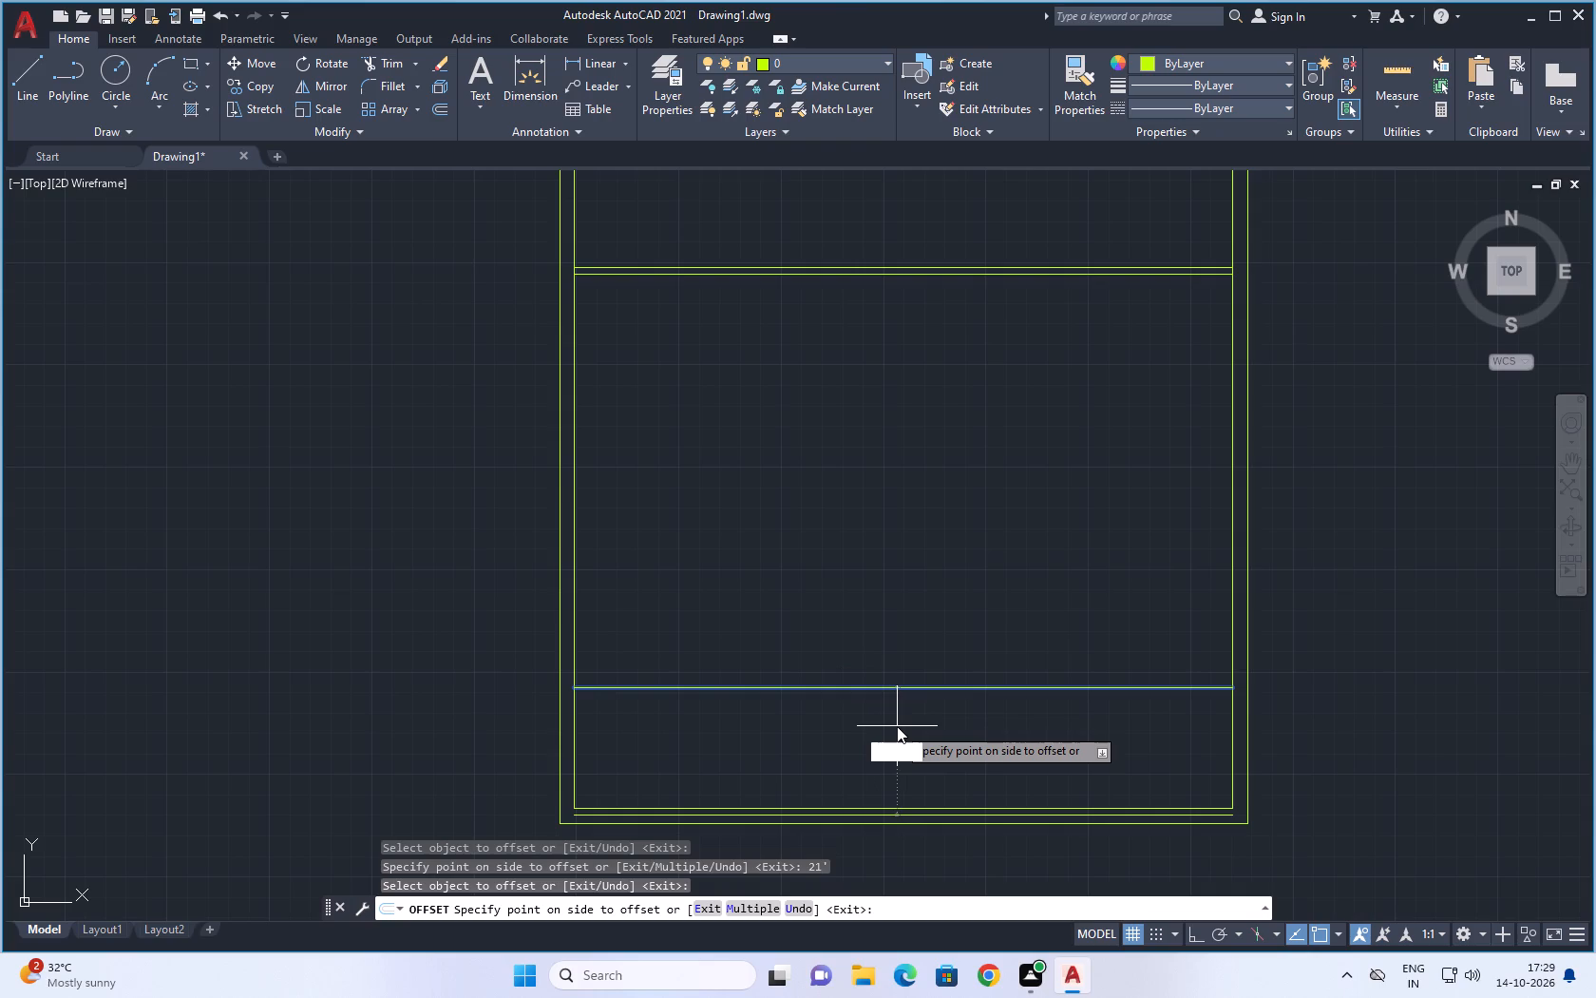
pyautogui.hotkey('shift', '"')
pyautogui.press('Return')
pyautogui.scroll(-2, 902, 708)
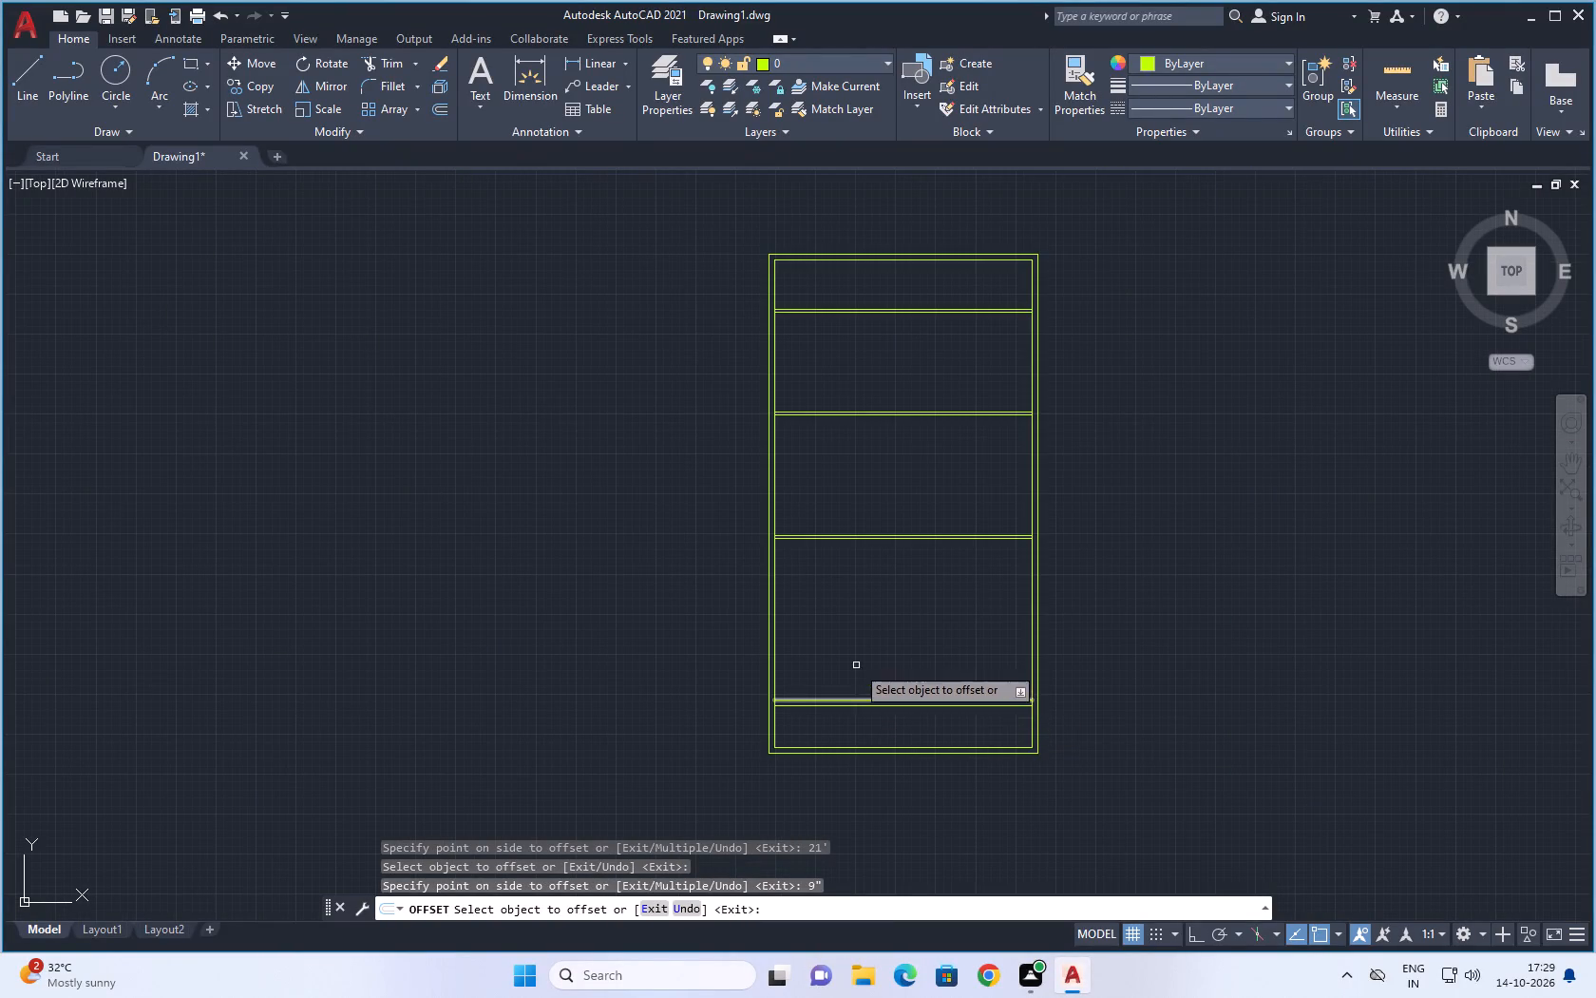
# Offset the left inner wall line 14'6" to the right, and offset that new line 4.5" rightward to form a vertical partition wall.
pyautogui.scroll(-1, 893, 601)
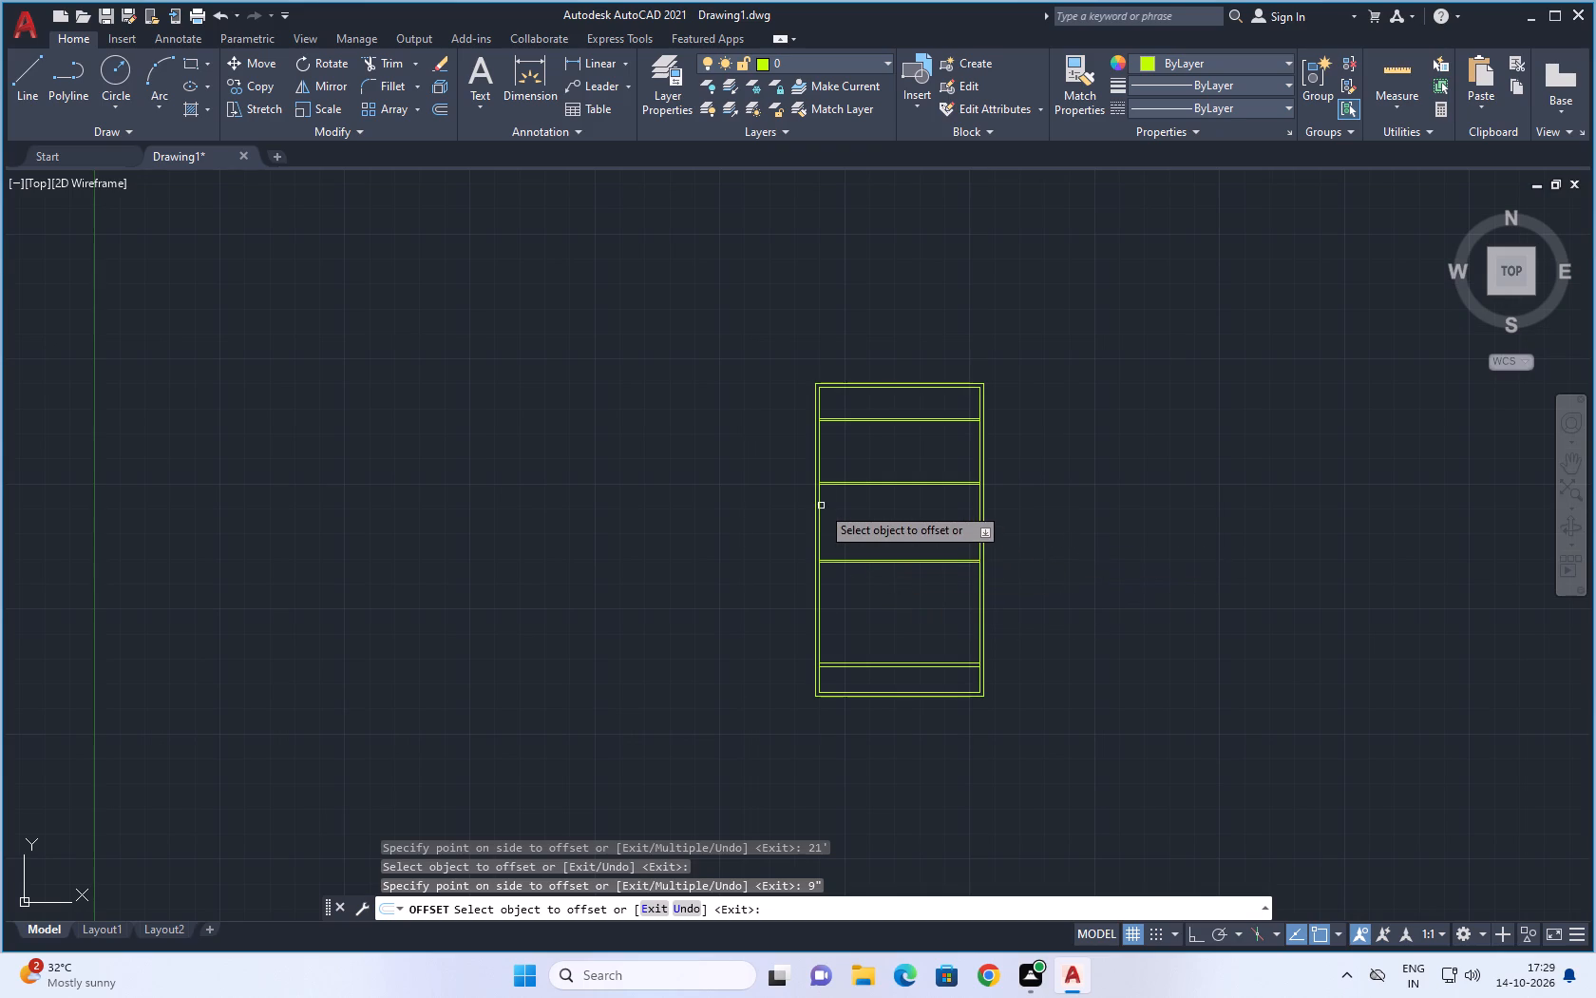
pyautogui.scroll(3, 821, 506)
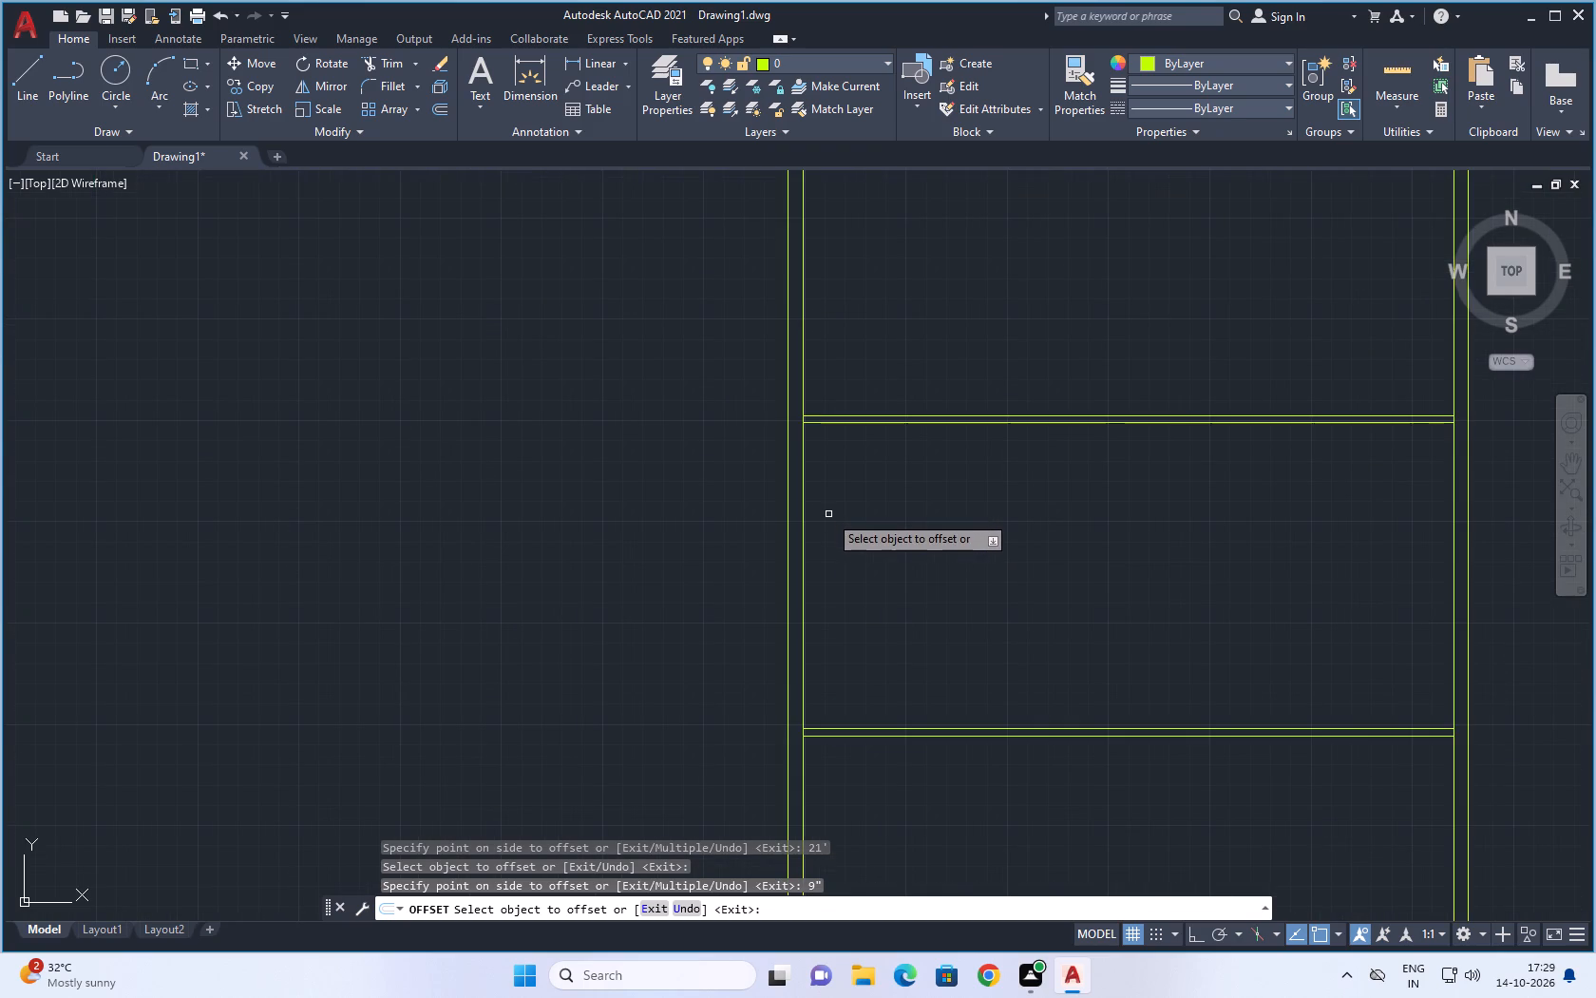
pyautogui.moveTo(828, 514); pyautogui.dragTo(891, 514, button='middle')
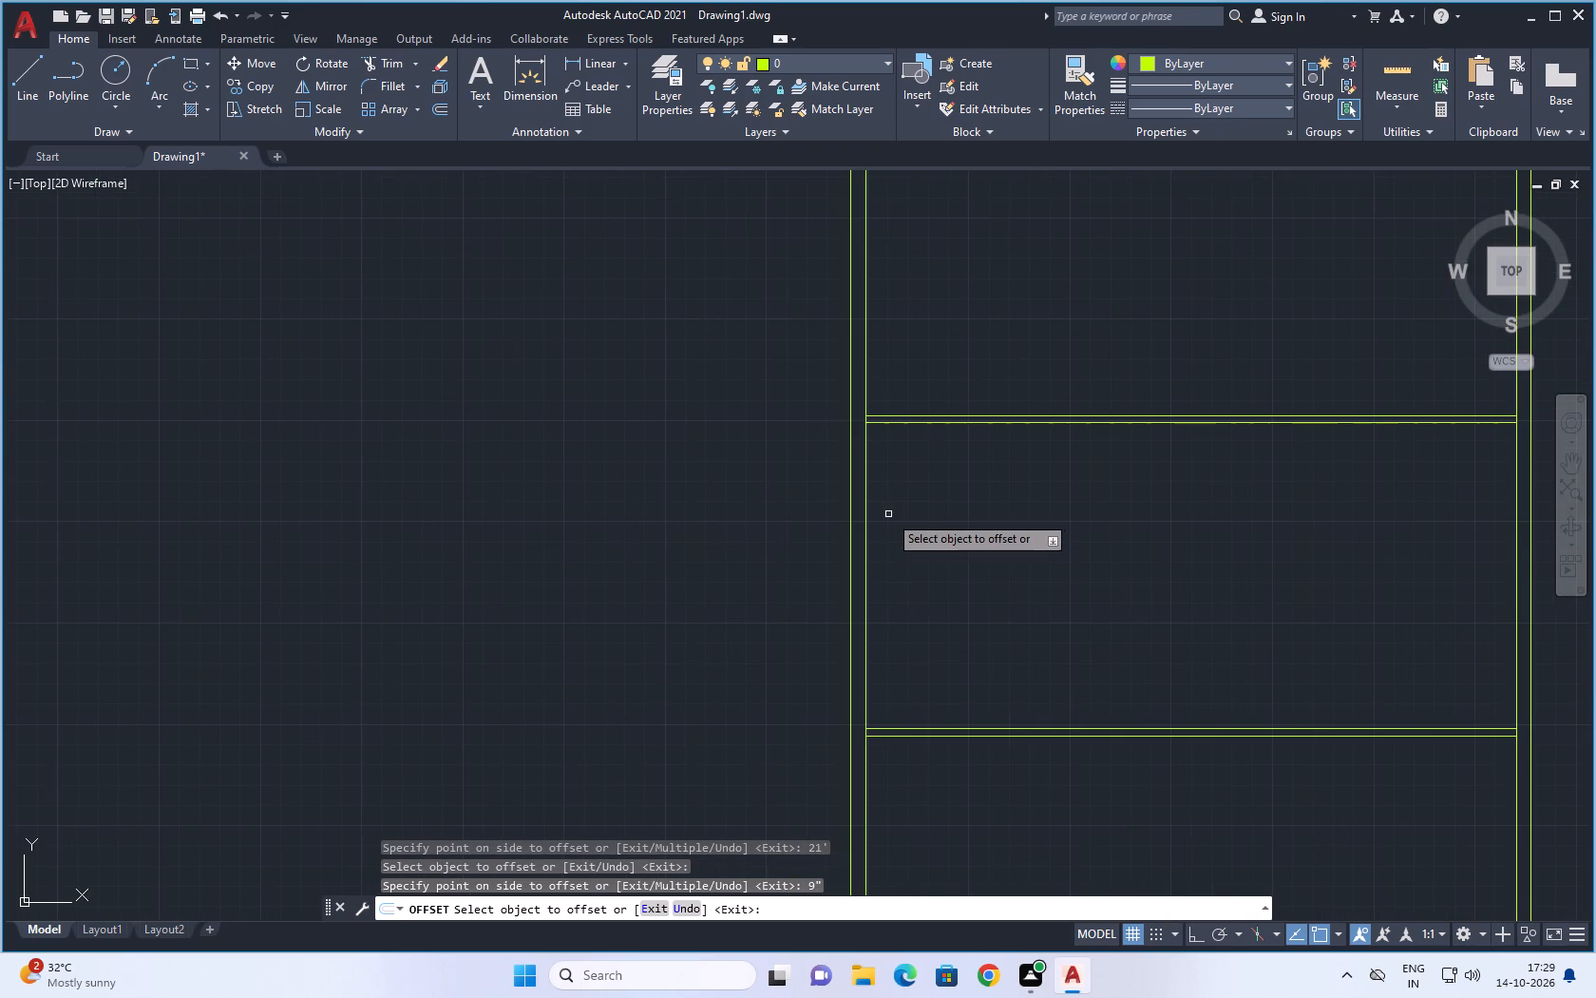
pyautogui.click(866, 515)
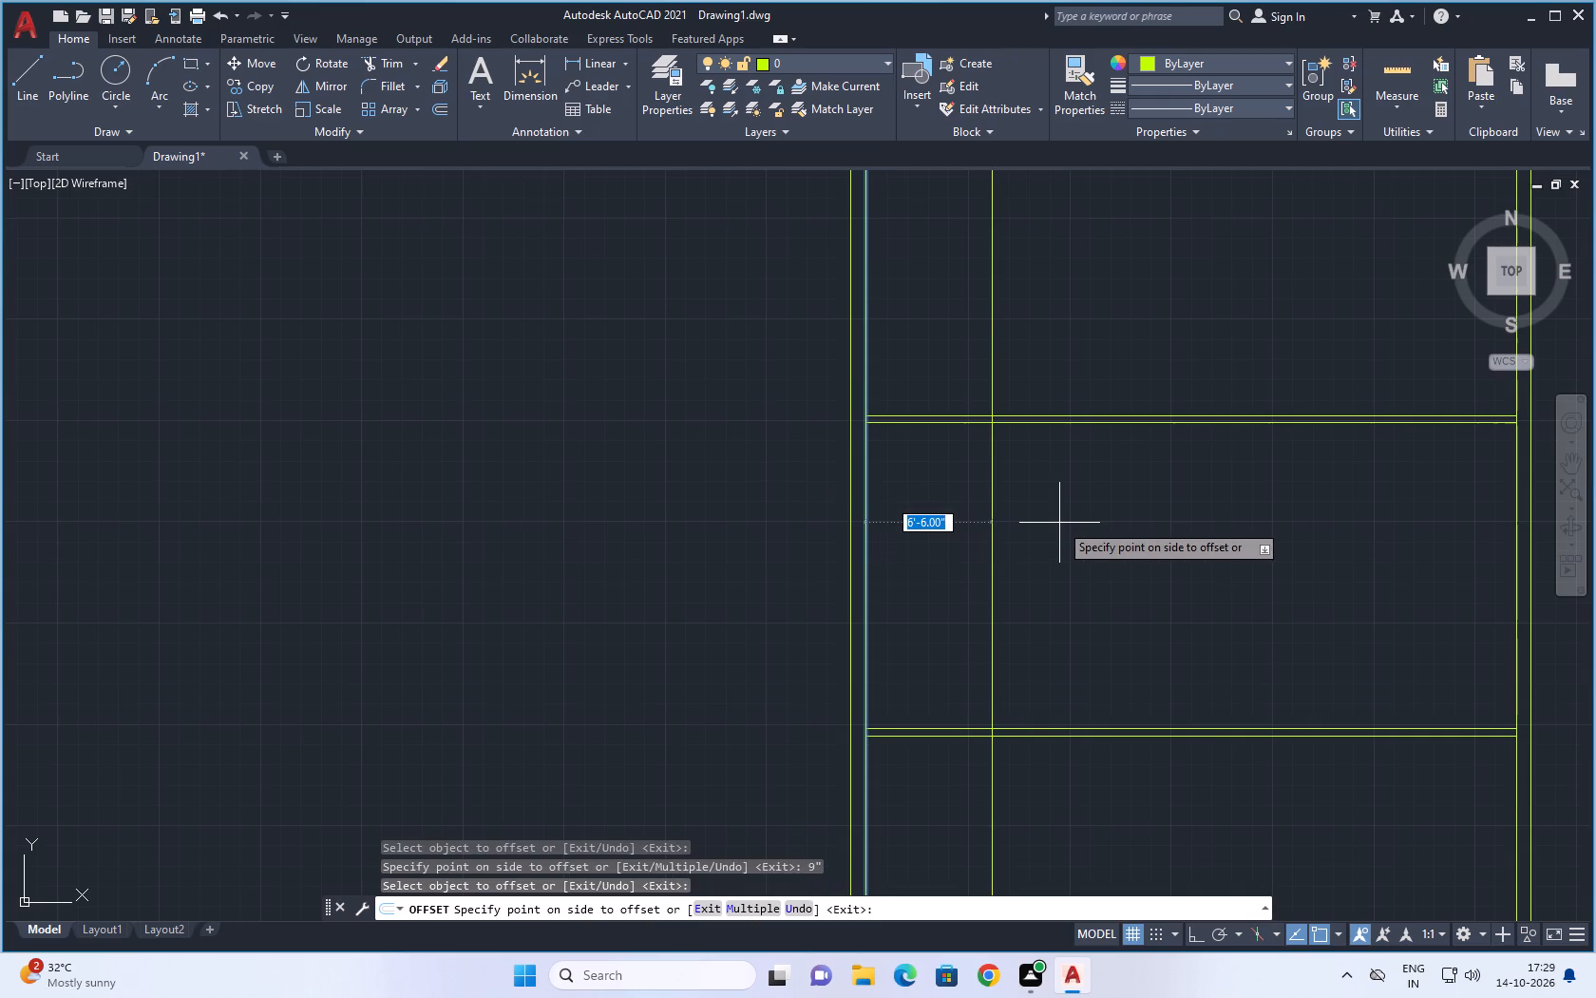
pyautogui.write('14\'6"')
pyautogui.press('Return')
pyautogui.scroll(-1, 1074, 519)
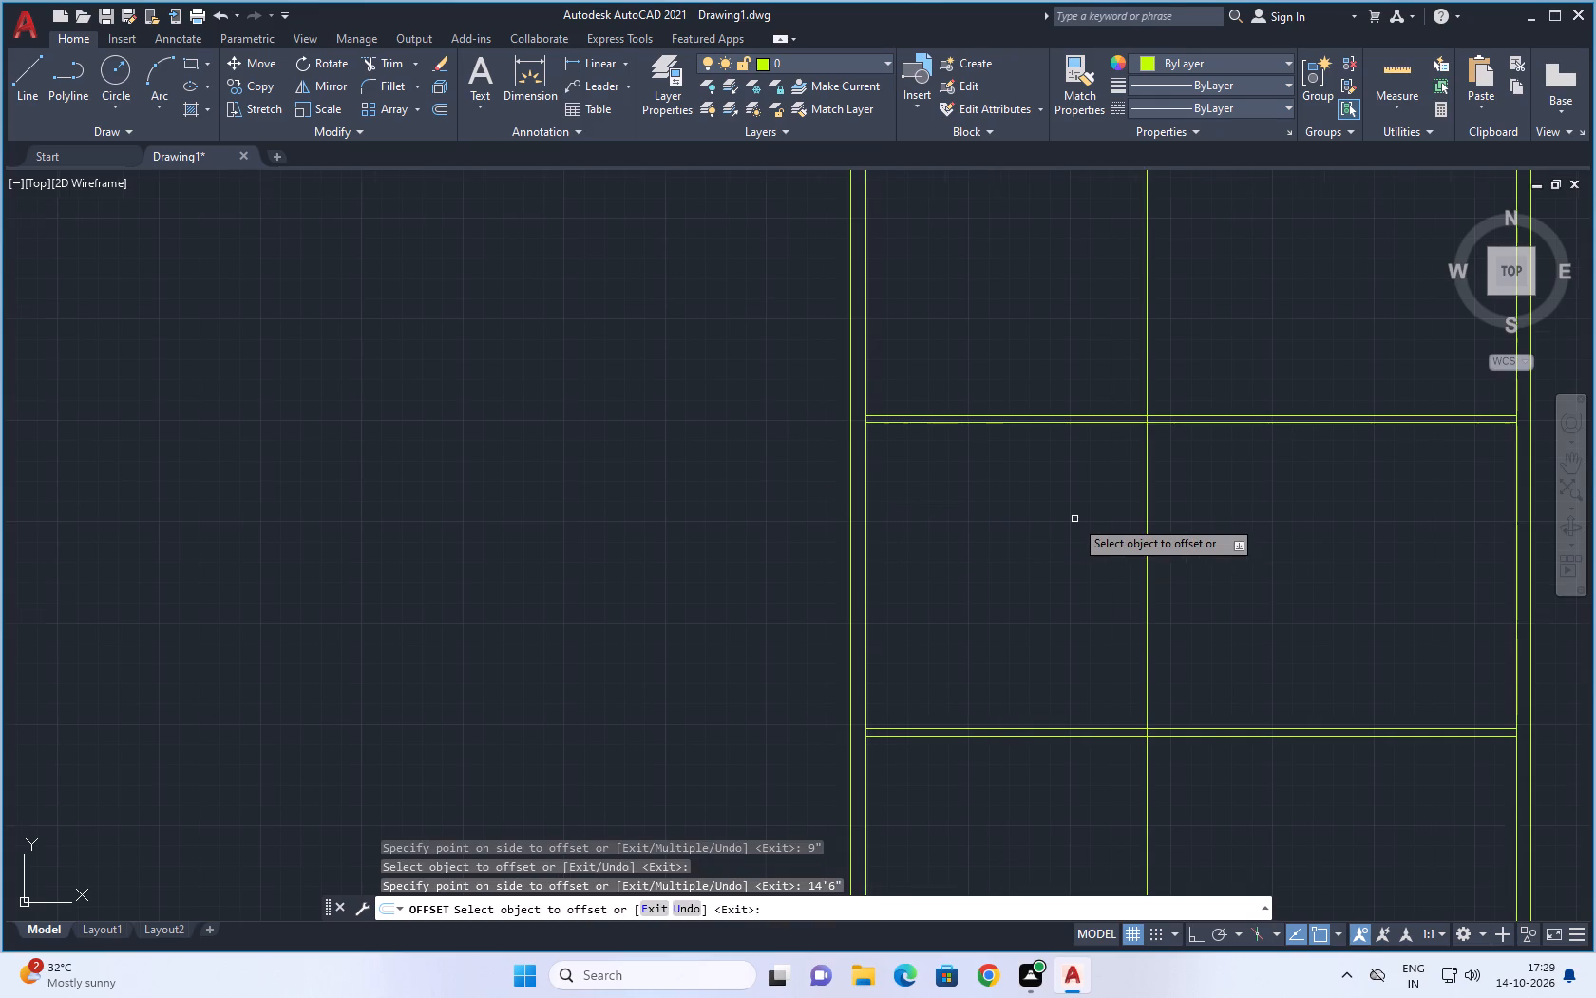
pyautogui.scroll(-1, 1074, 519)
pyautogui.moveTo(1112, 519); pyautogui.dragTo(1064, 540, button='middle')
pyautogui.scroll(1, 1064, 540)
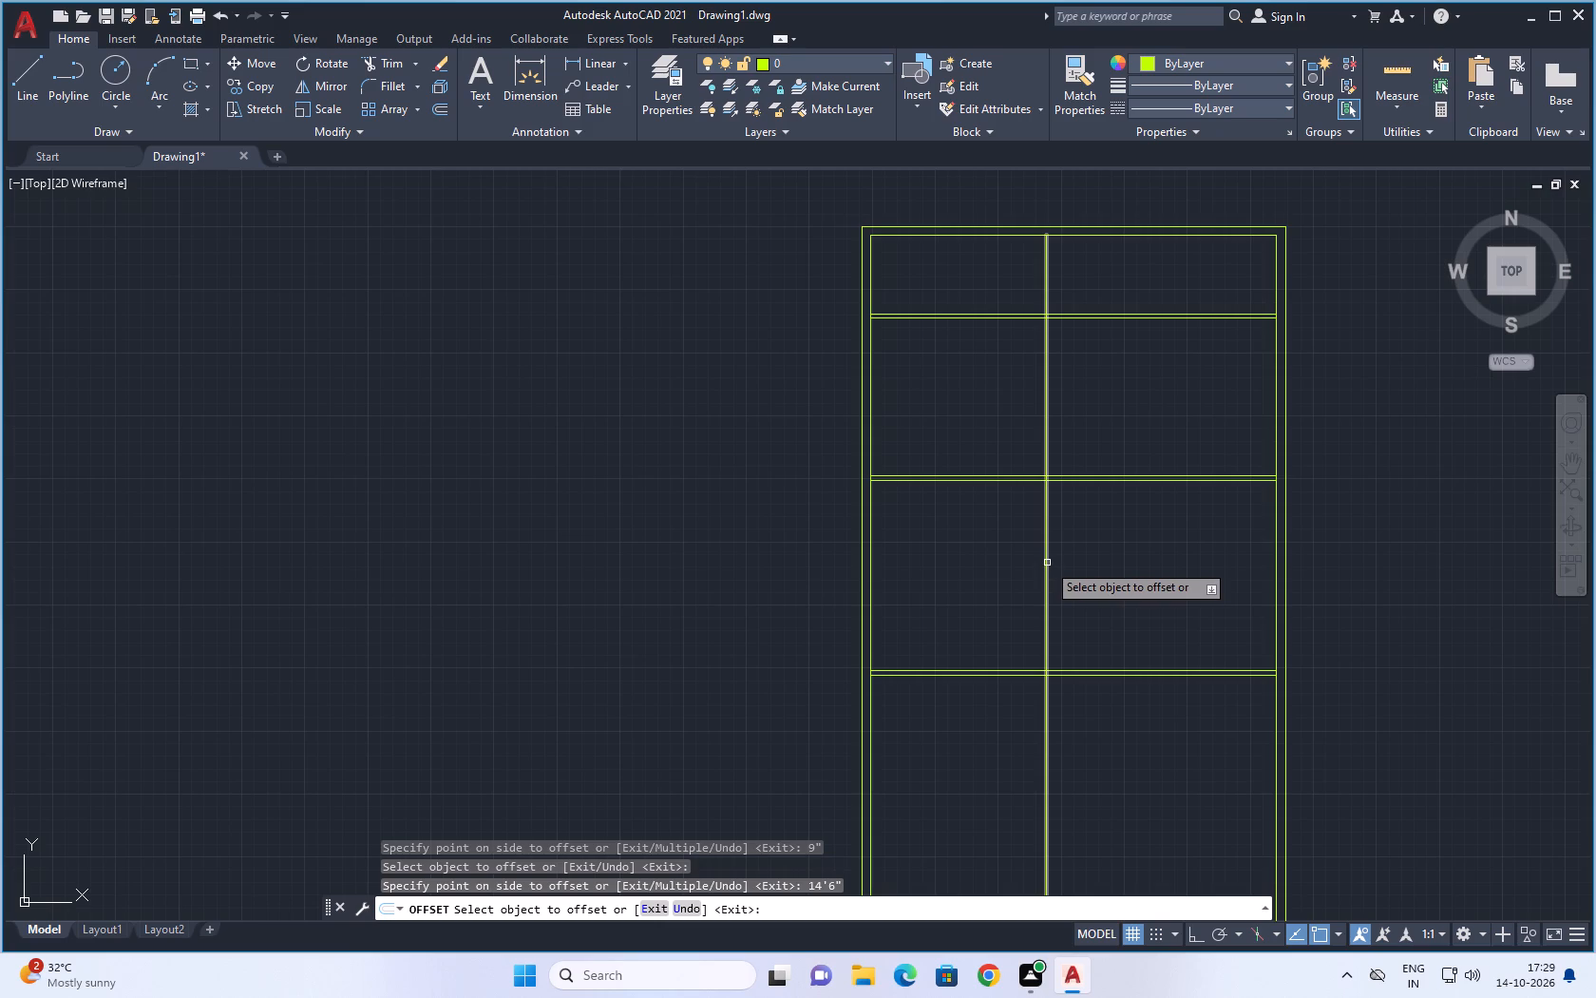
pyautogui.click(1047, 563)
pyautogui.write('4.5"')
pyautogui.press('Return')
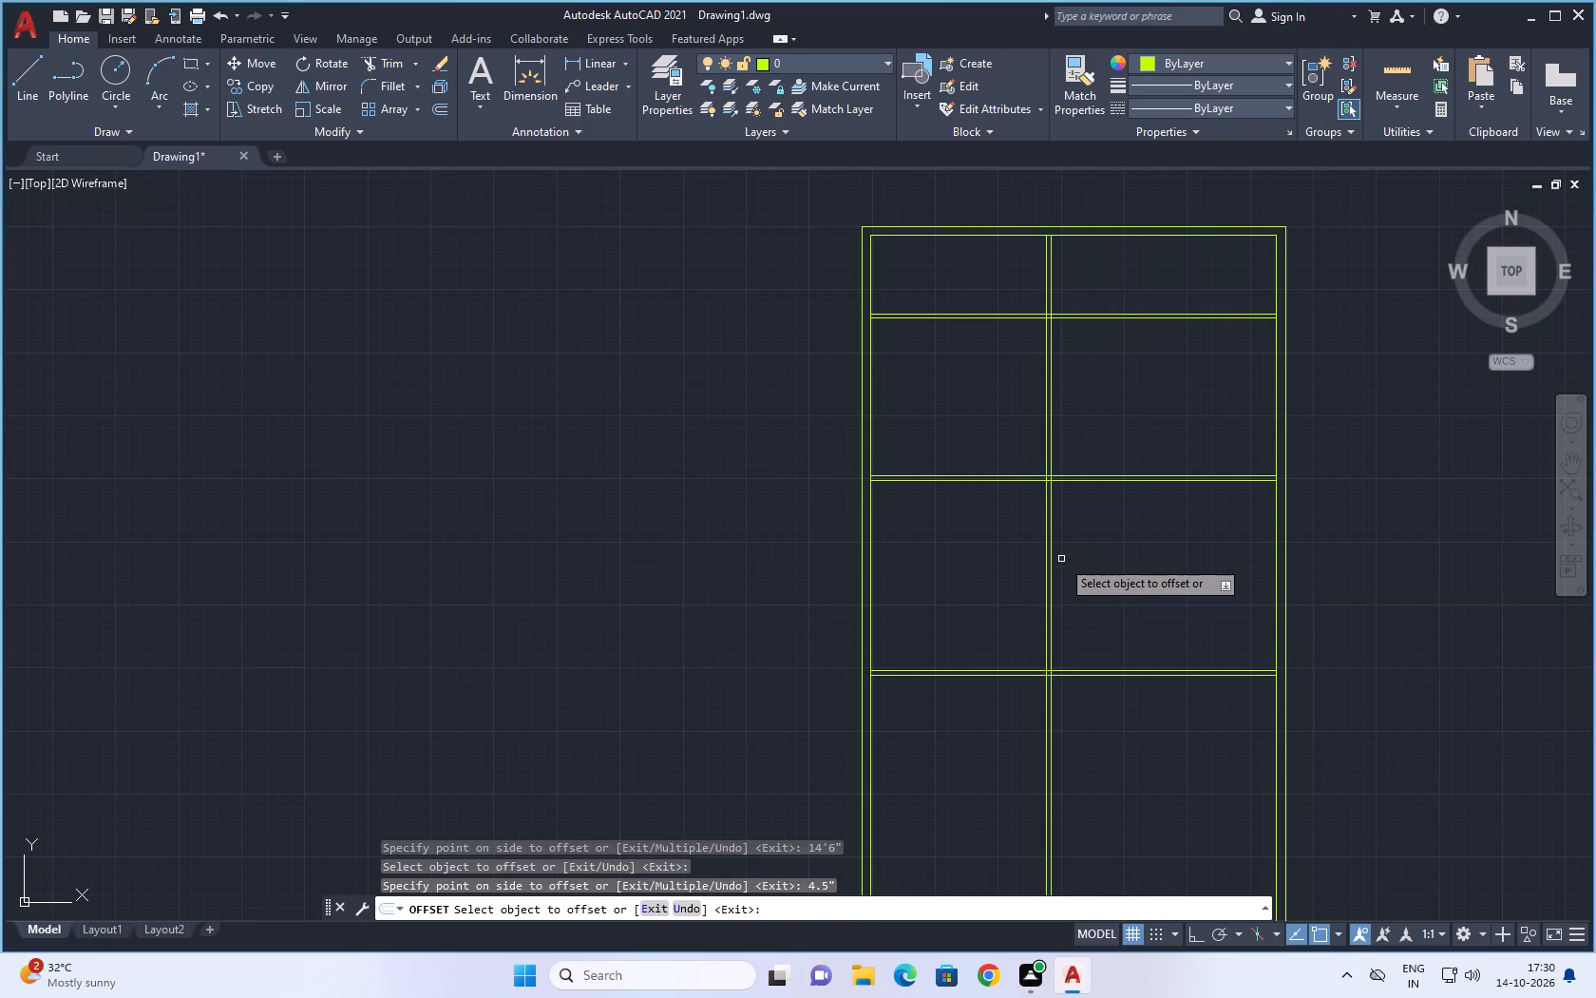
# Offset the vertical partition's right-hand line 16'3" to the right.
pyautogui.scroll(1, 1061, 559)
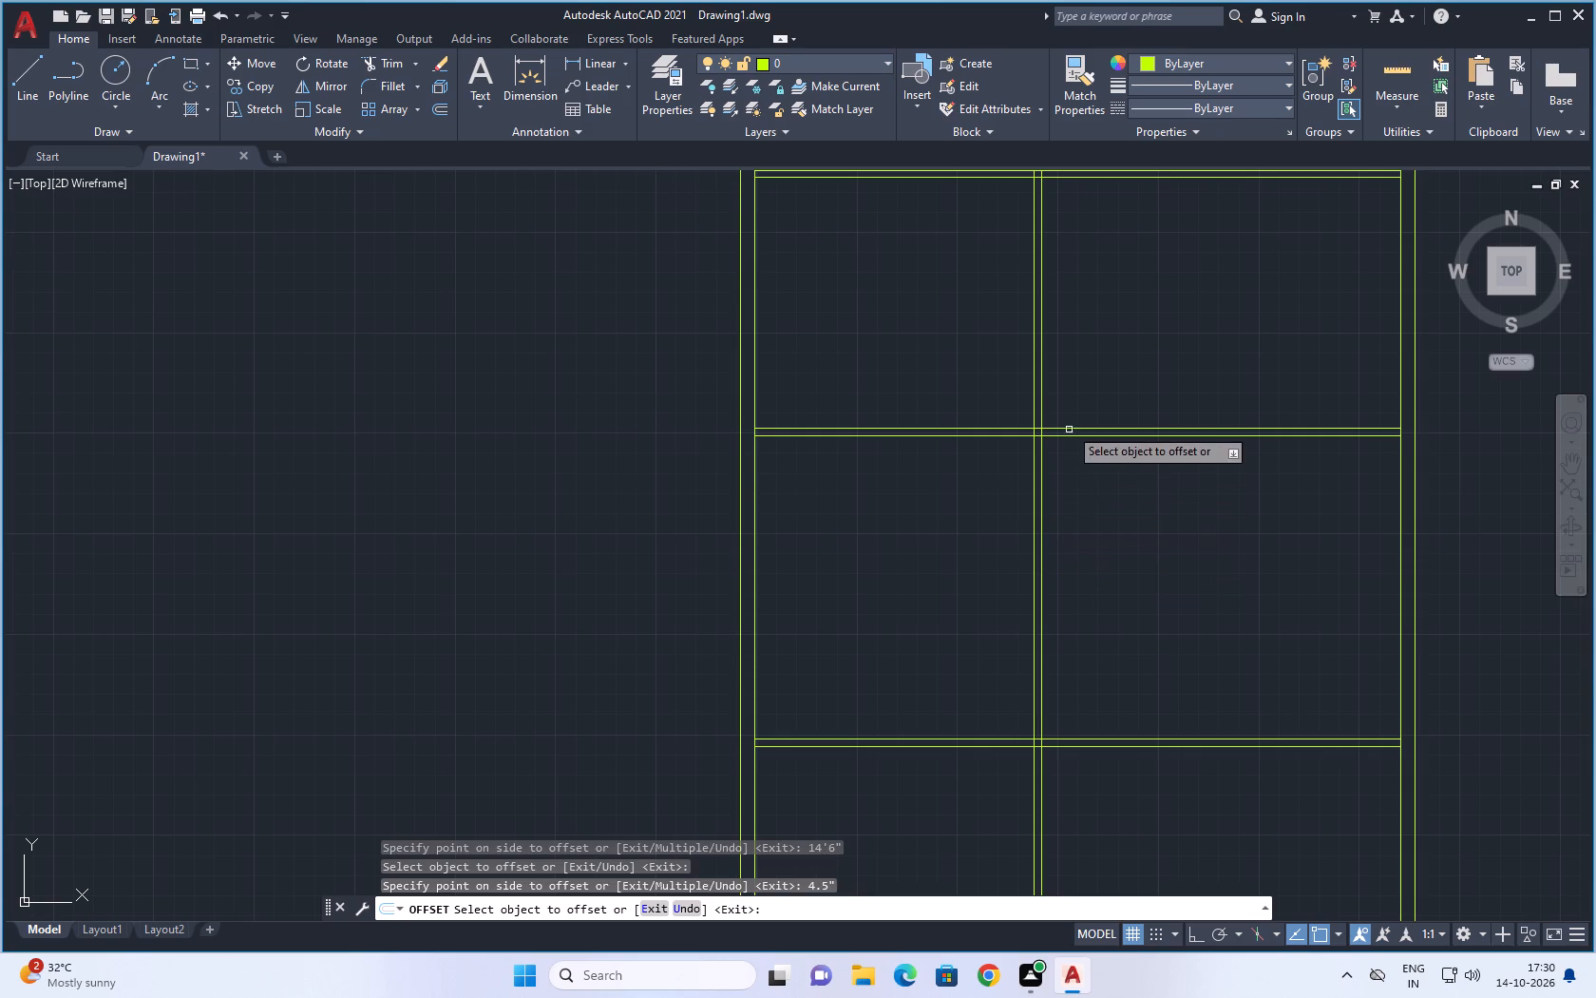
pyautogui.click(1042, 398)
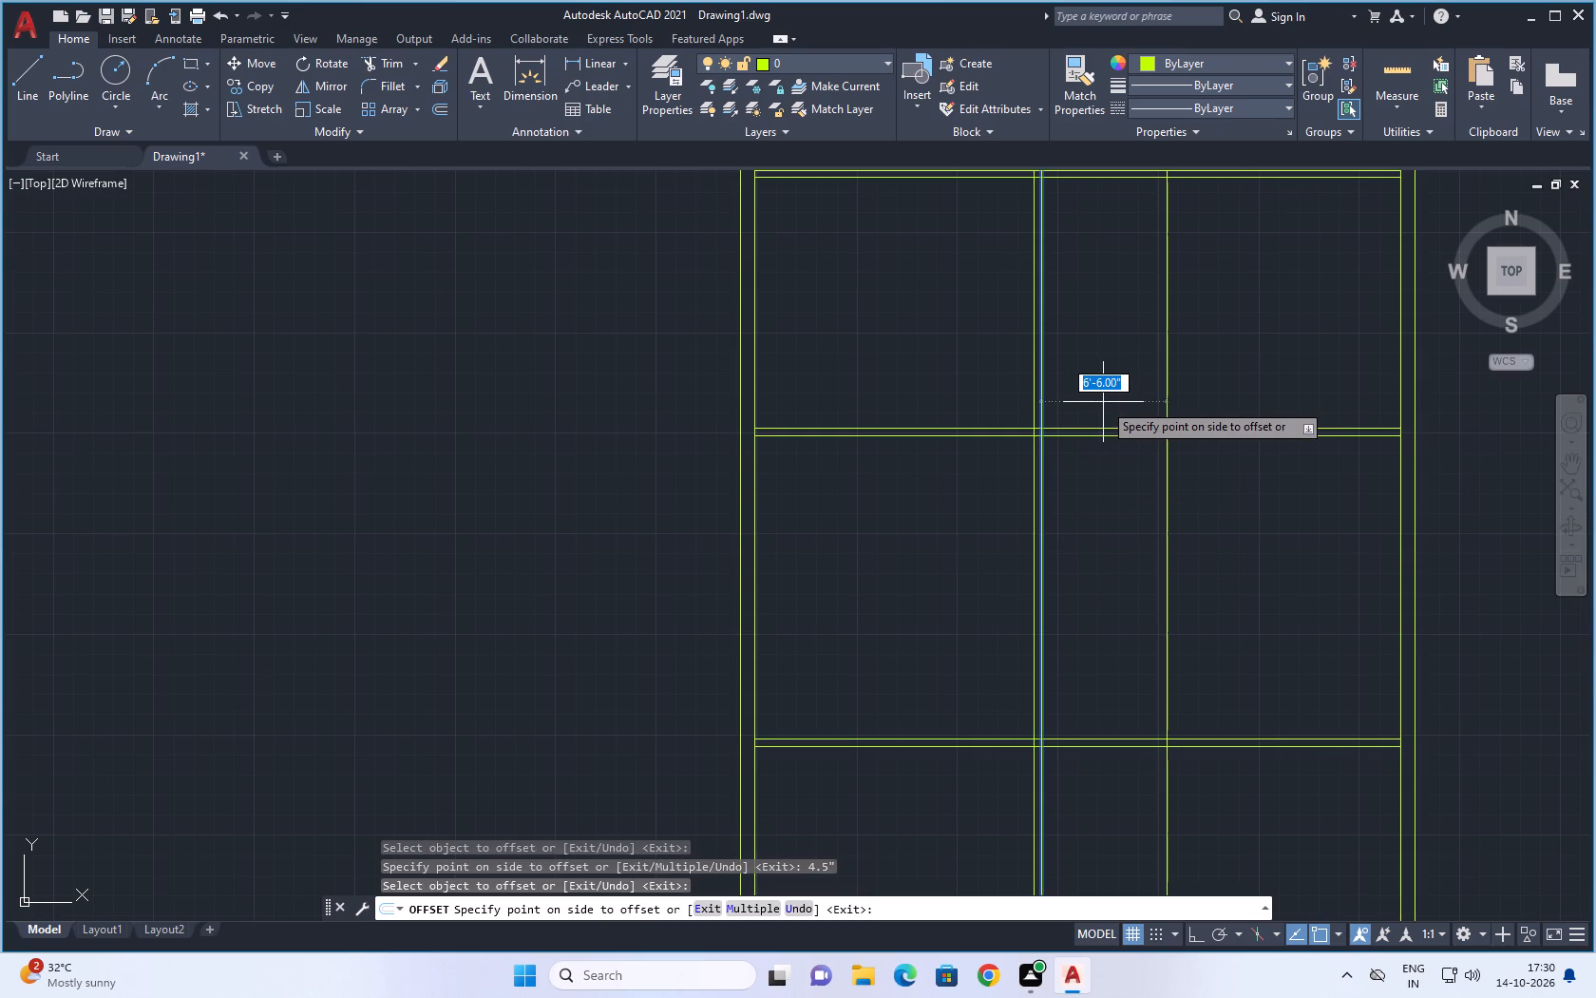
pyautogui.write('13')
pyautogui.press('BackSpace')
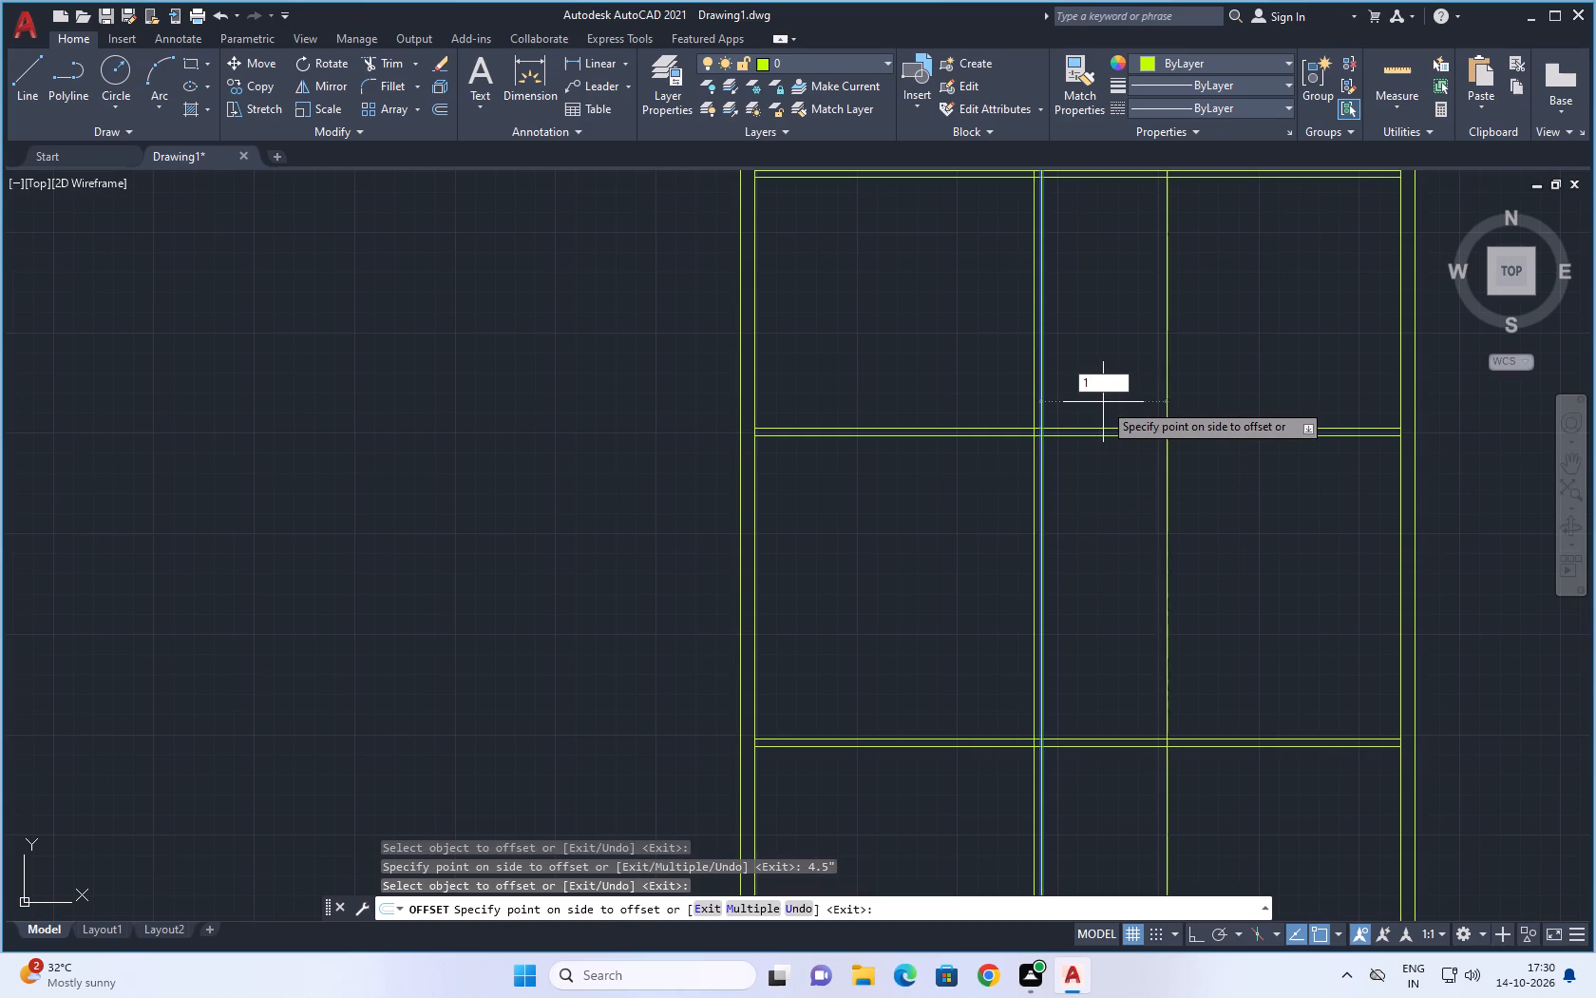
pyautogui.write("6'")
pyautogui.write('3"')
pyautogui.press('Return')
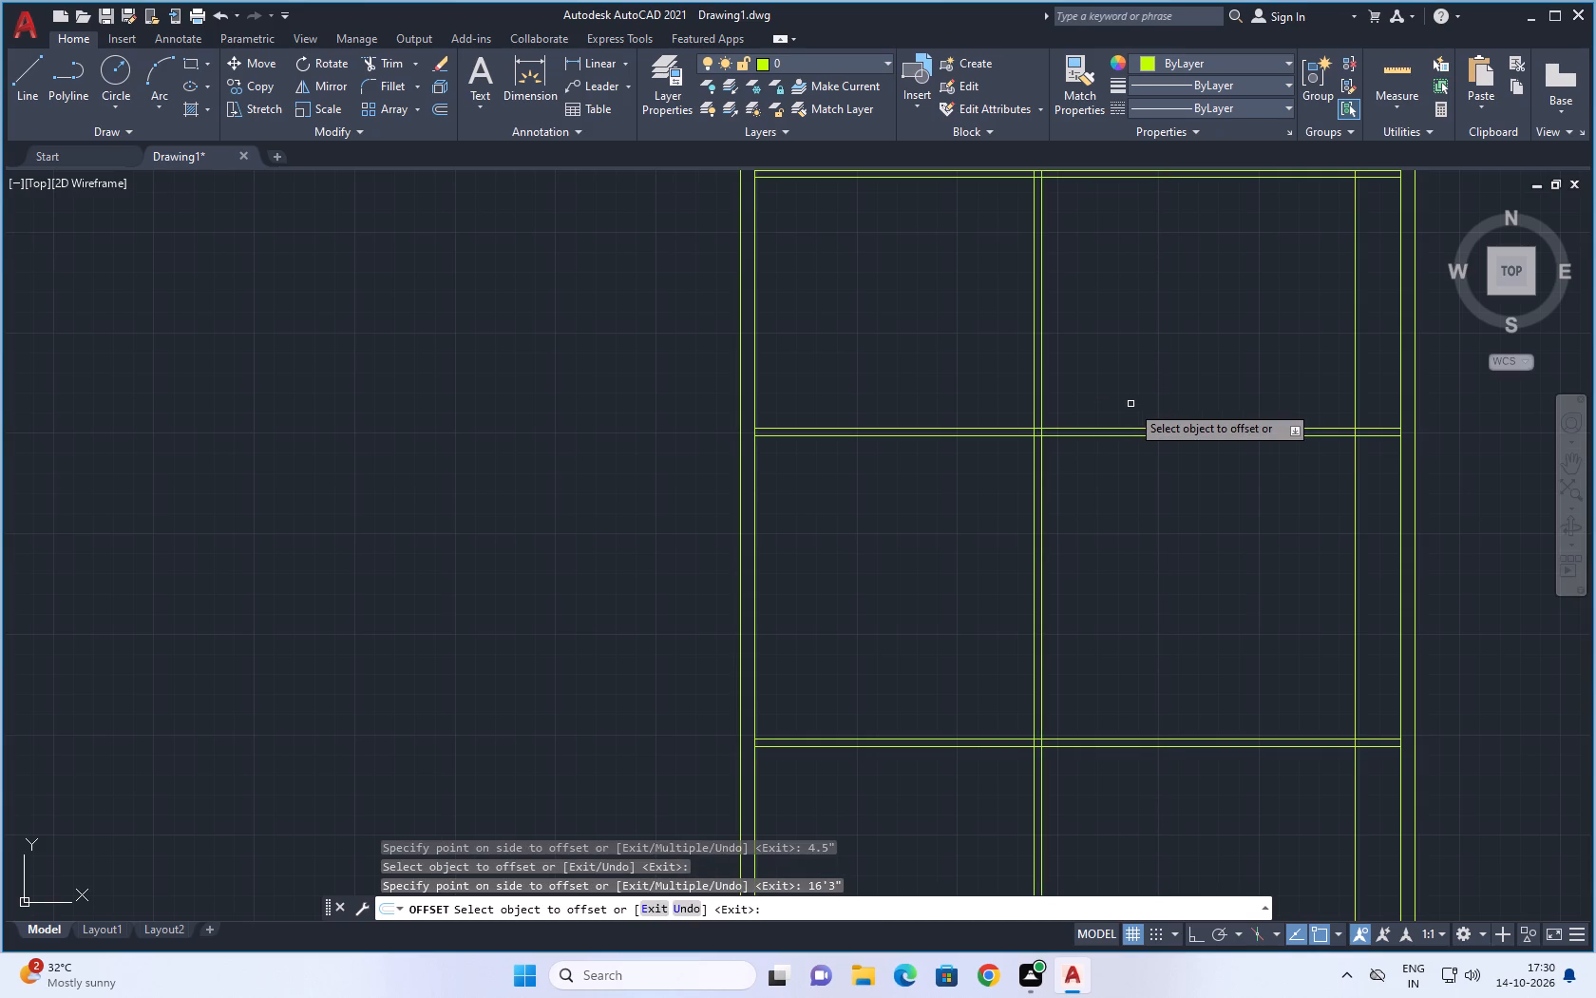
# Check the gap between the right inner wall line and the new vertical line with an aligned dimension, without placing it.
pyautogui.scroll(-1, 1148, 410)
pyautogui.moveTo(1344, 435); pyautogui.dragTo(1292, 453, button='middle')
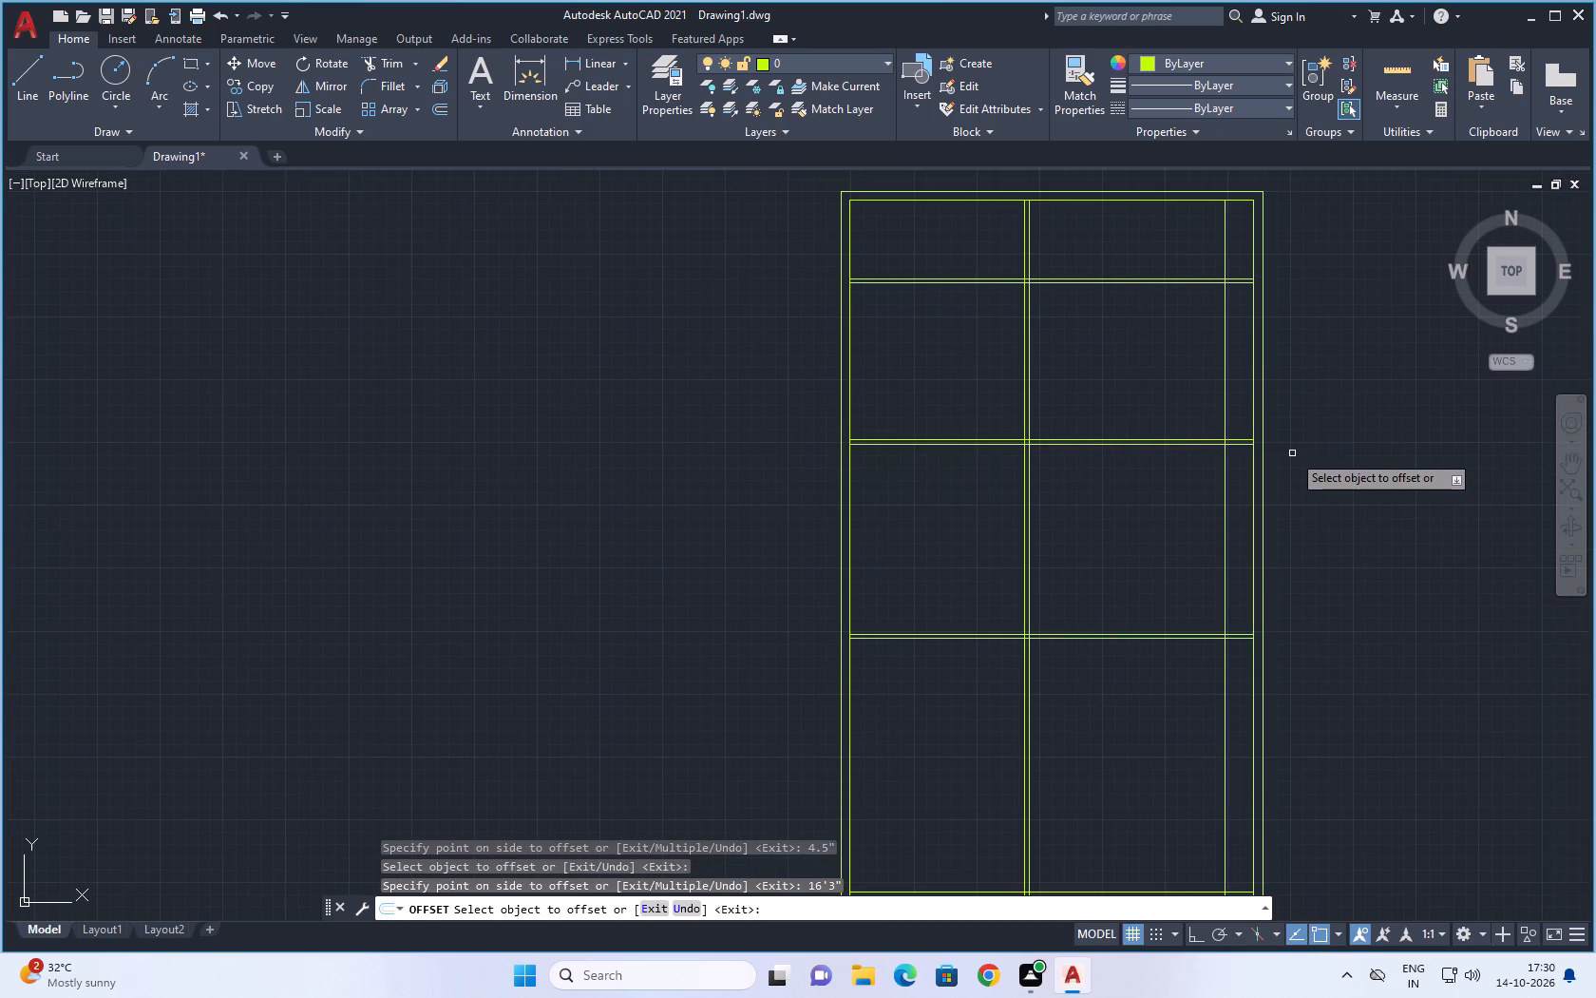
pyautogui.scroll(-1, 1295, 453)
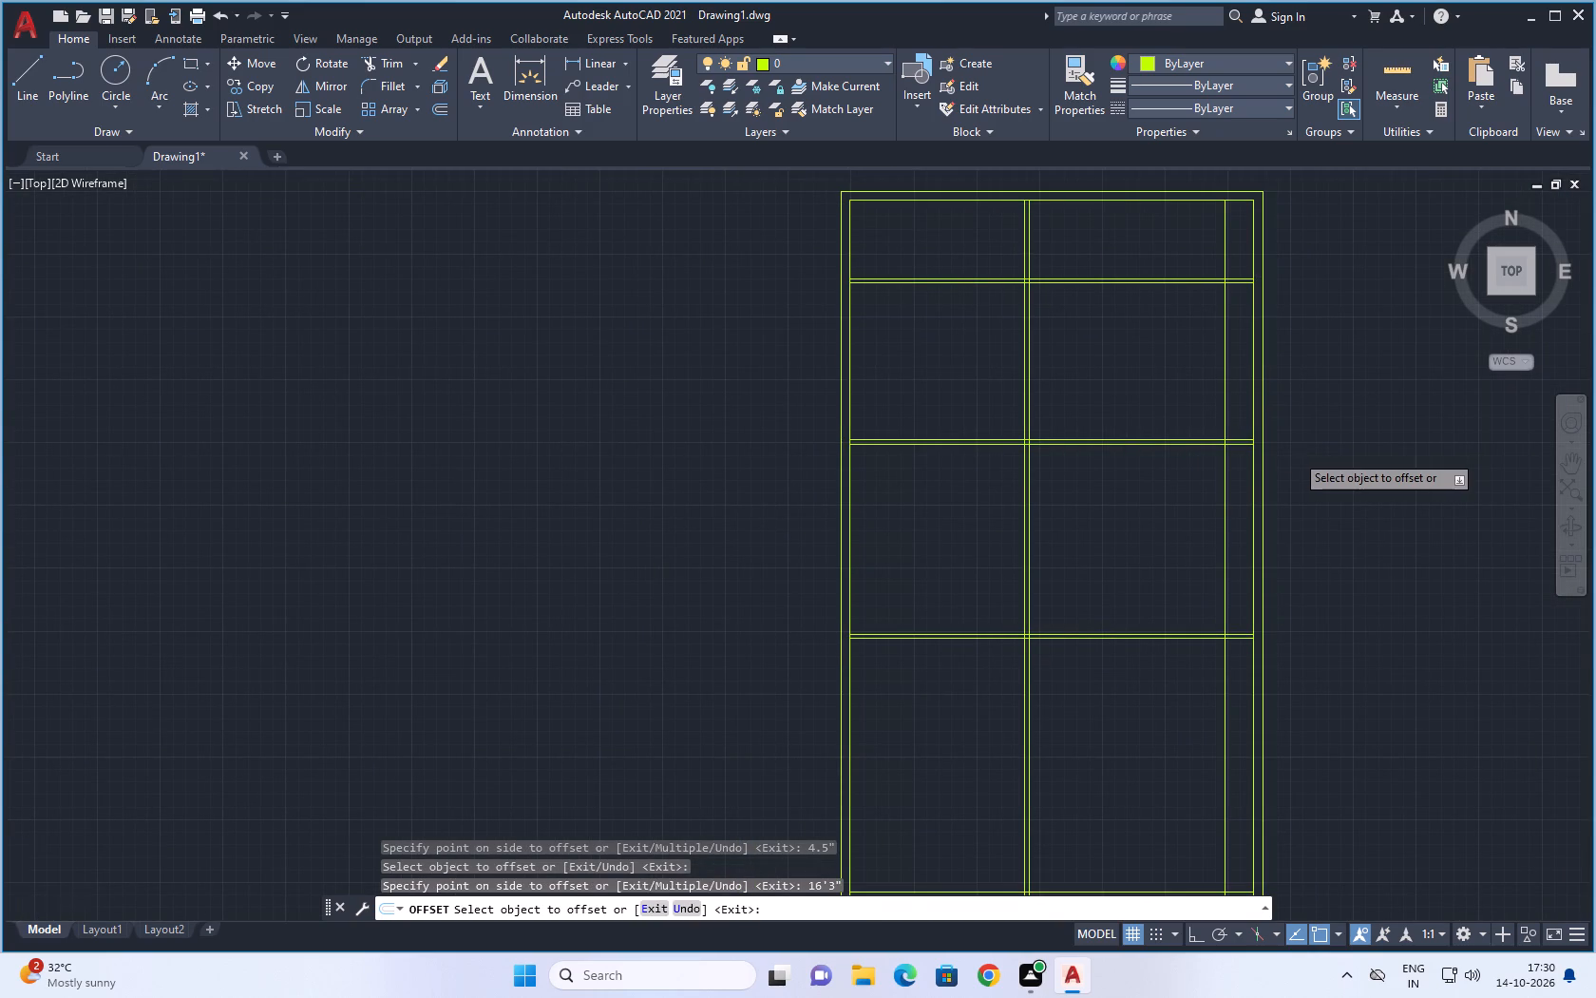
pyautogui.moveTo(1308, 436); pyautogui.dragTo(1109, 474, button='middle')
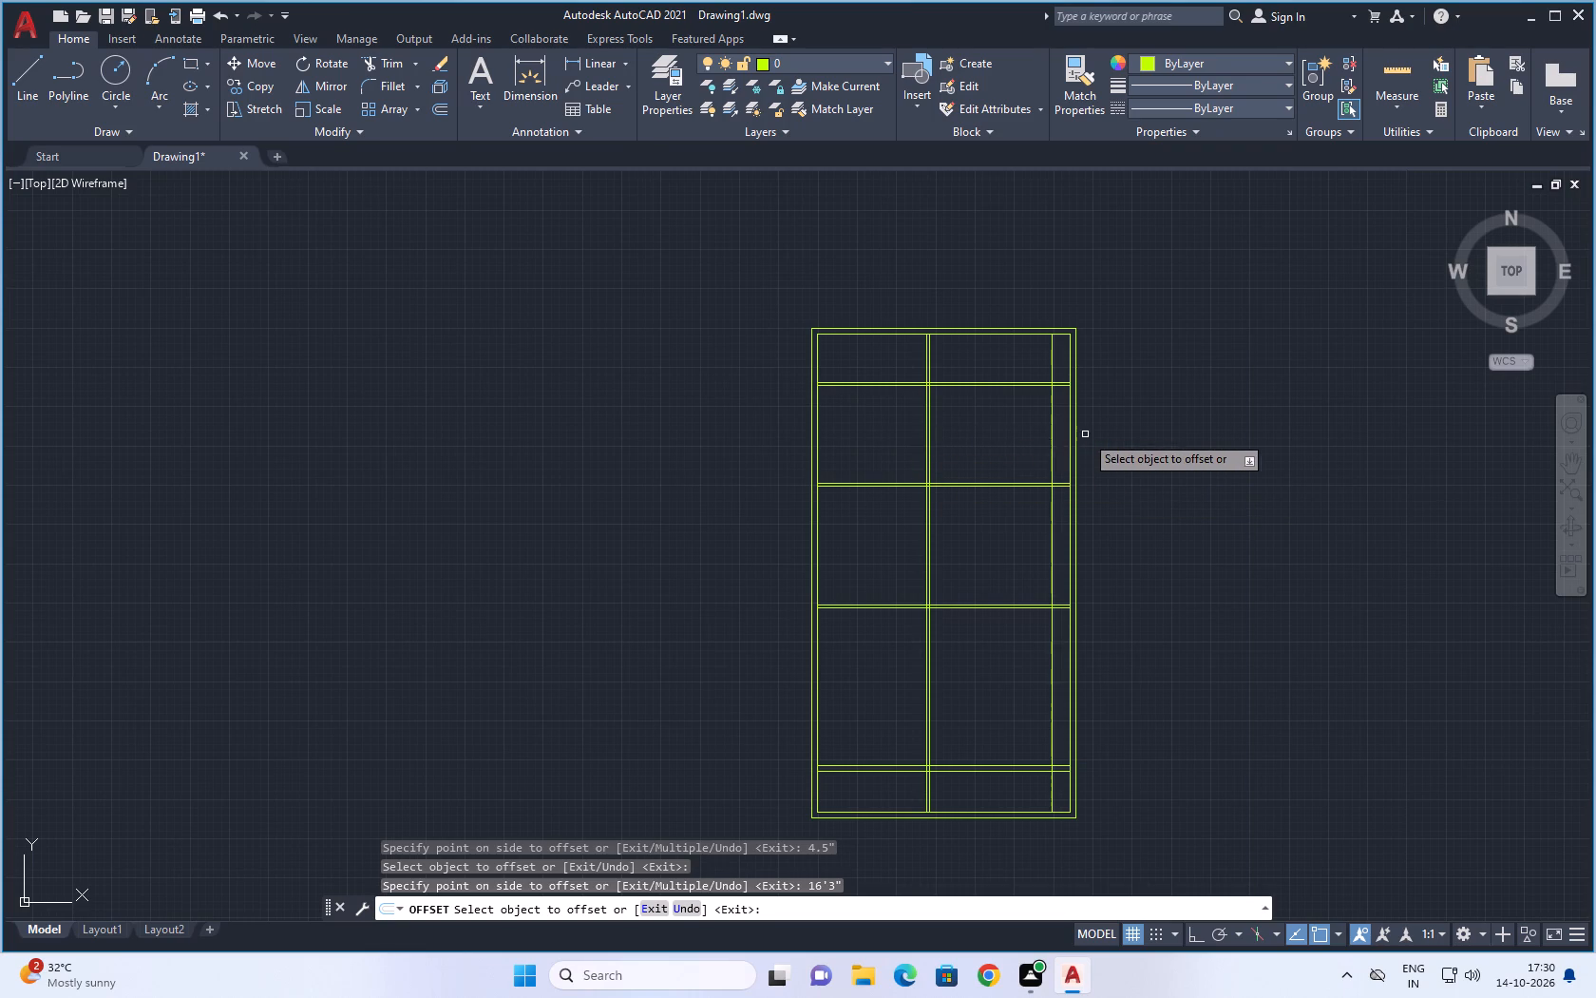
pyautogui.scroll(2, 1094, 434)
pyautogui.moveTo(1096, 437); pyautogui.dragTo(1052, 395, button='middle')
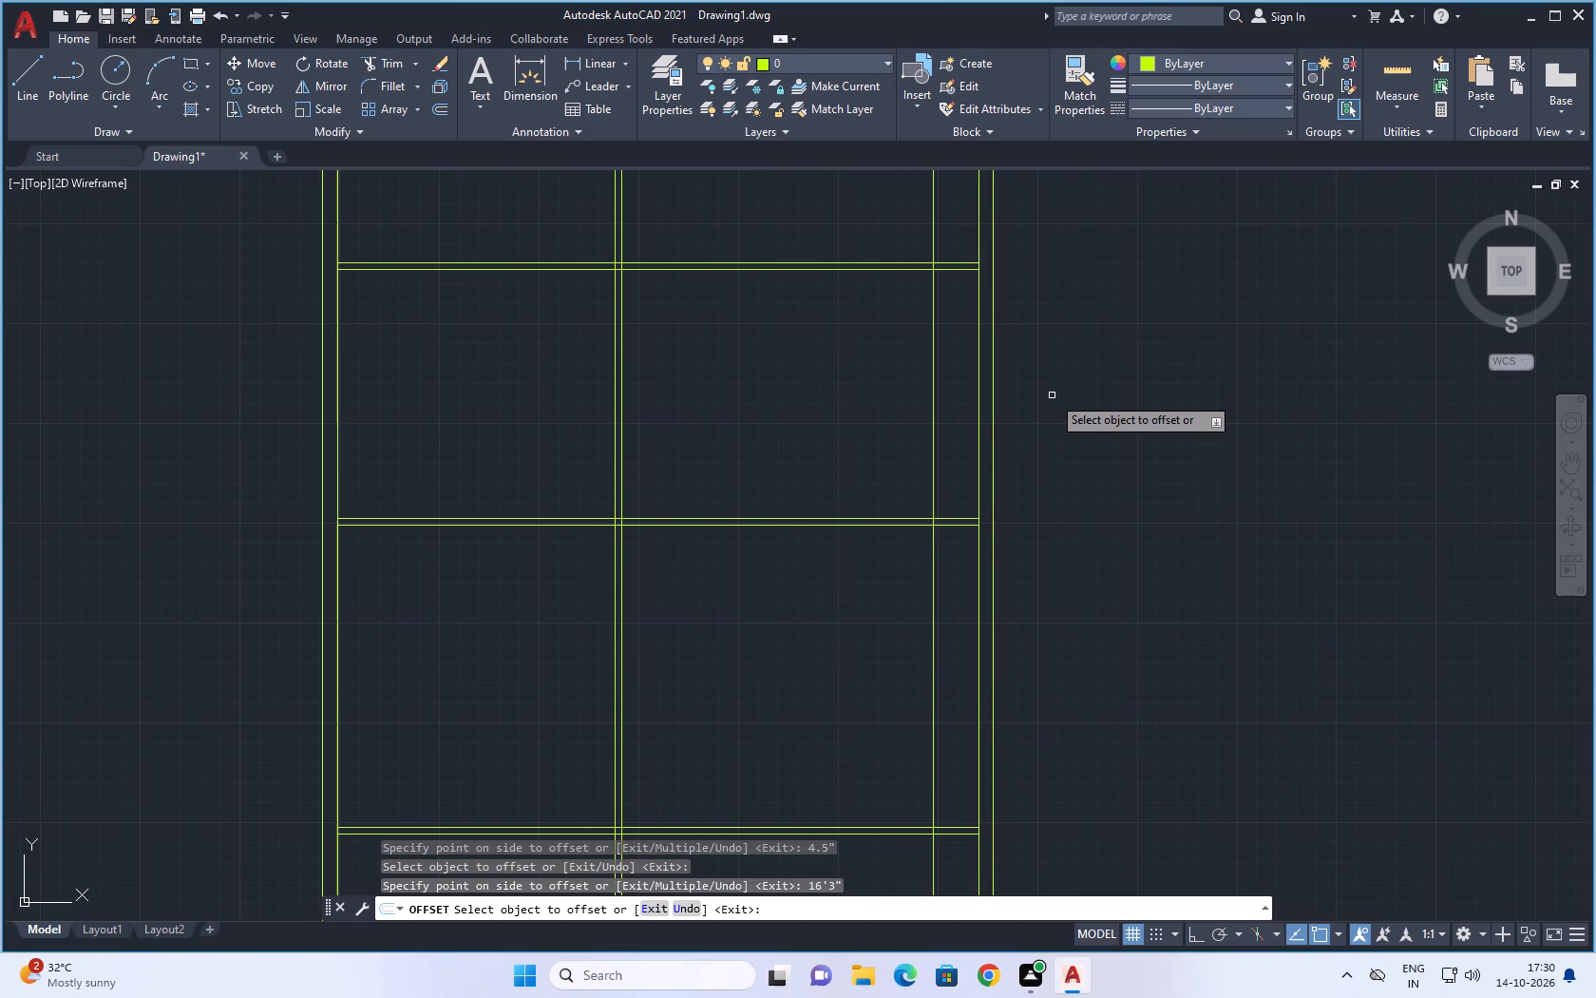
pyautogui.scroll(1, 1052, 395)
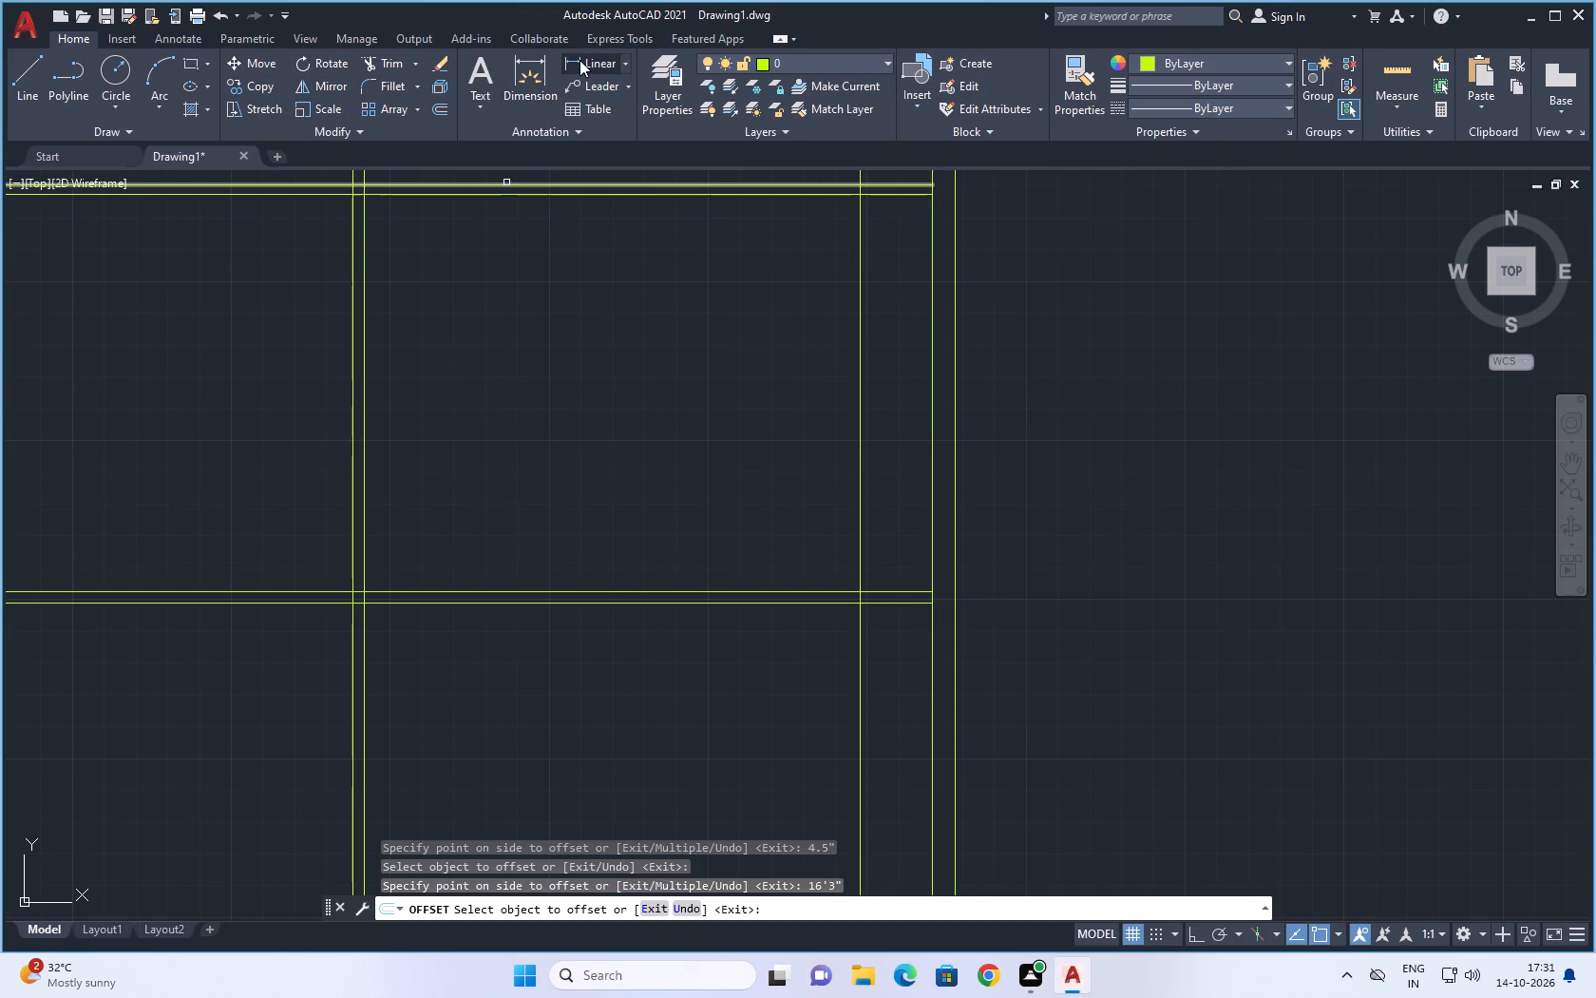
pyautogui.click(624, 59)
pyautogui.click(609, 122)
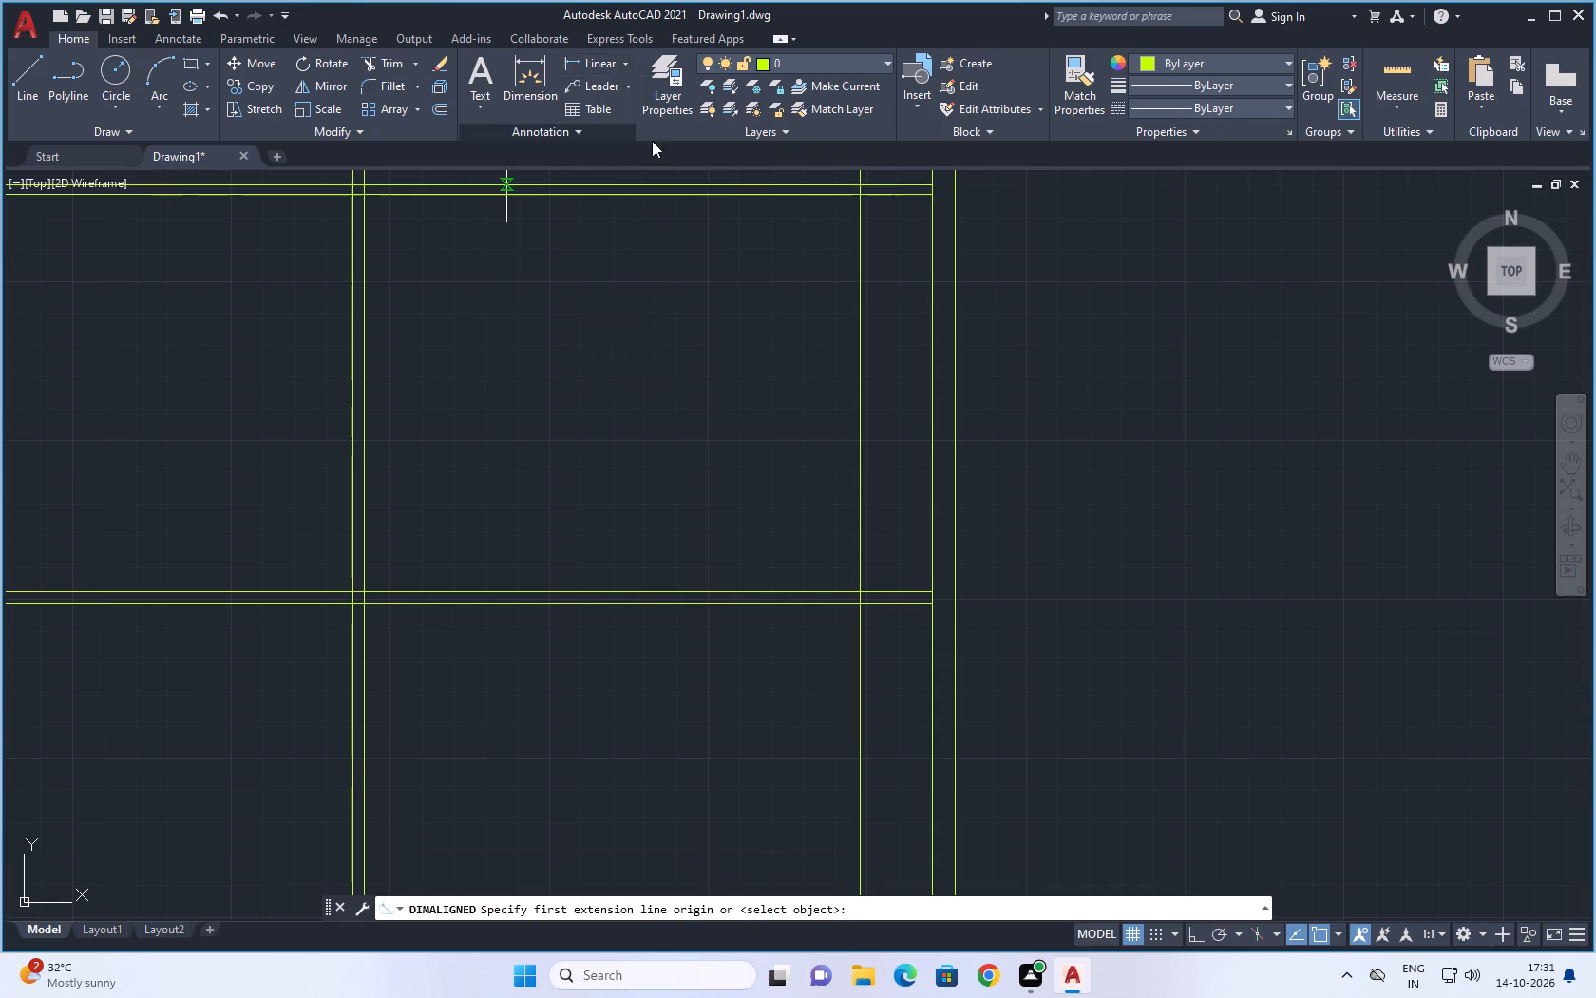
pyautogui.click(930, 344)
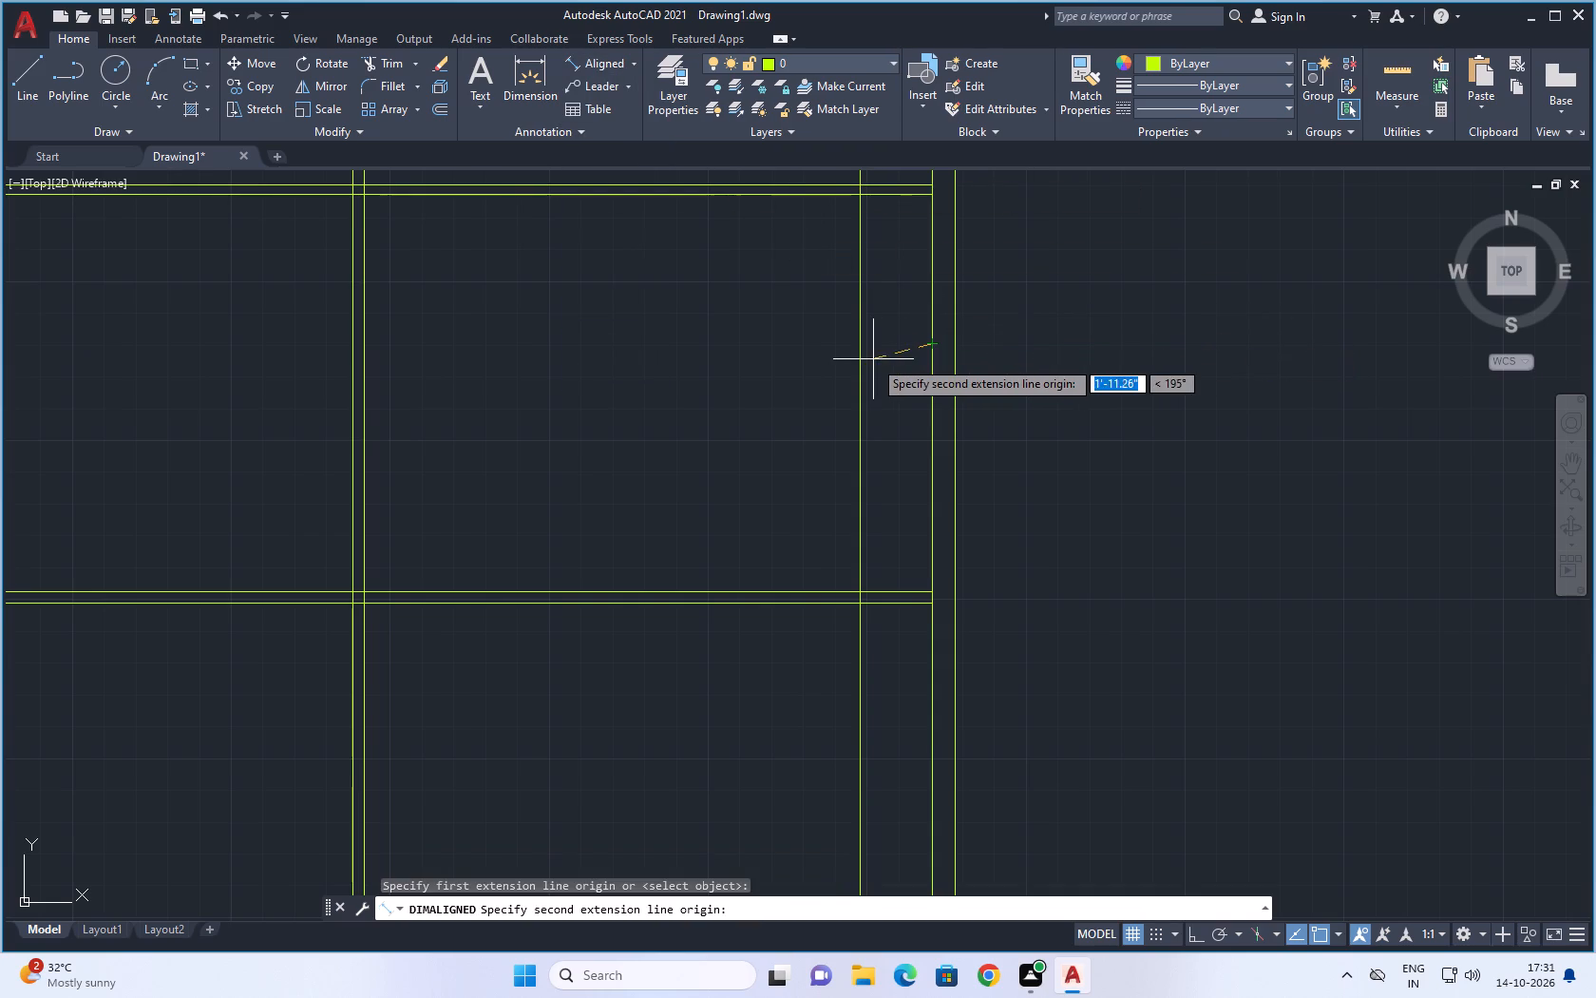
pyautogui.click(861, 350)
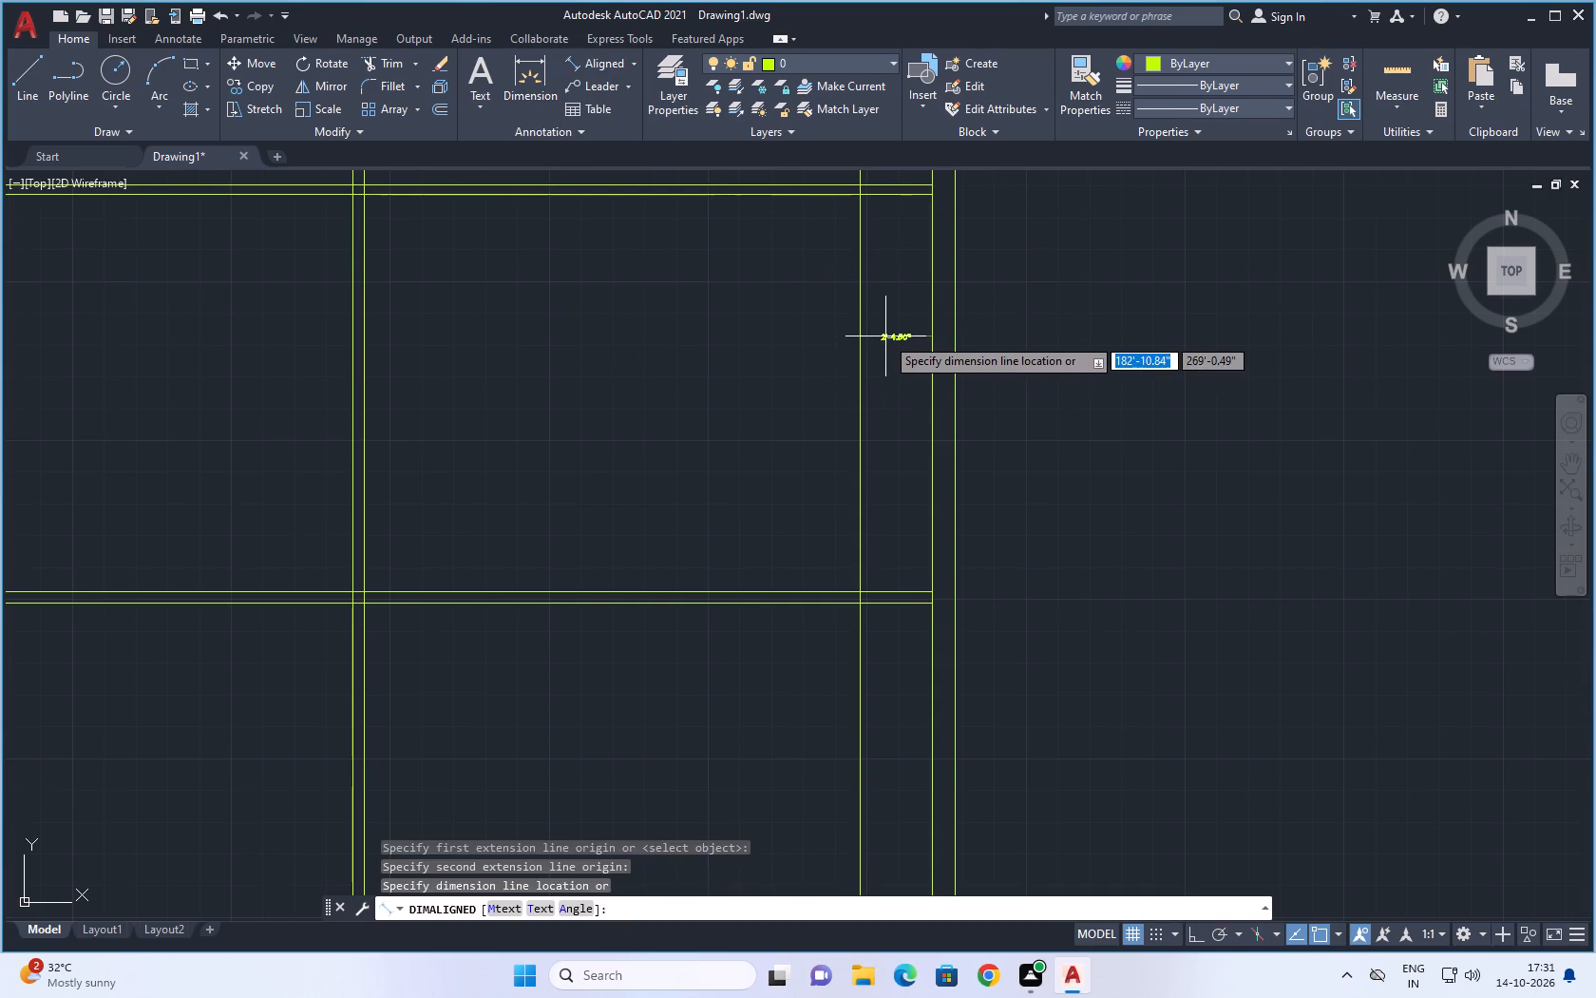
pyautogui.scroll(6, 885, 336)
pyautogui.press('Escape')
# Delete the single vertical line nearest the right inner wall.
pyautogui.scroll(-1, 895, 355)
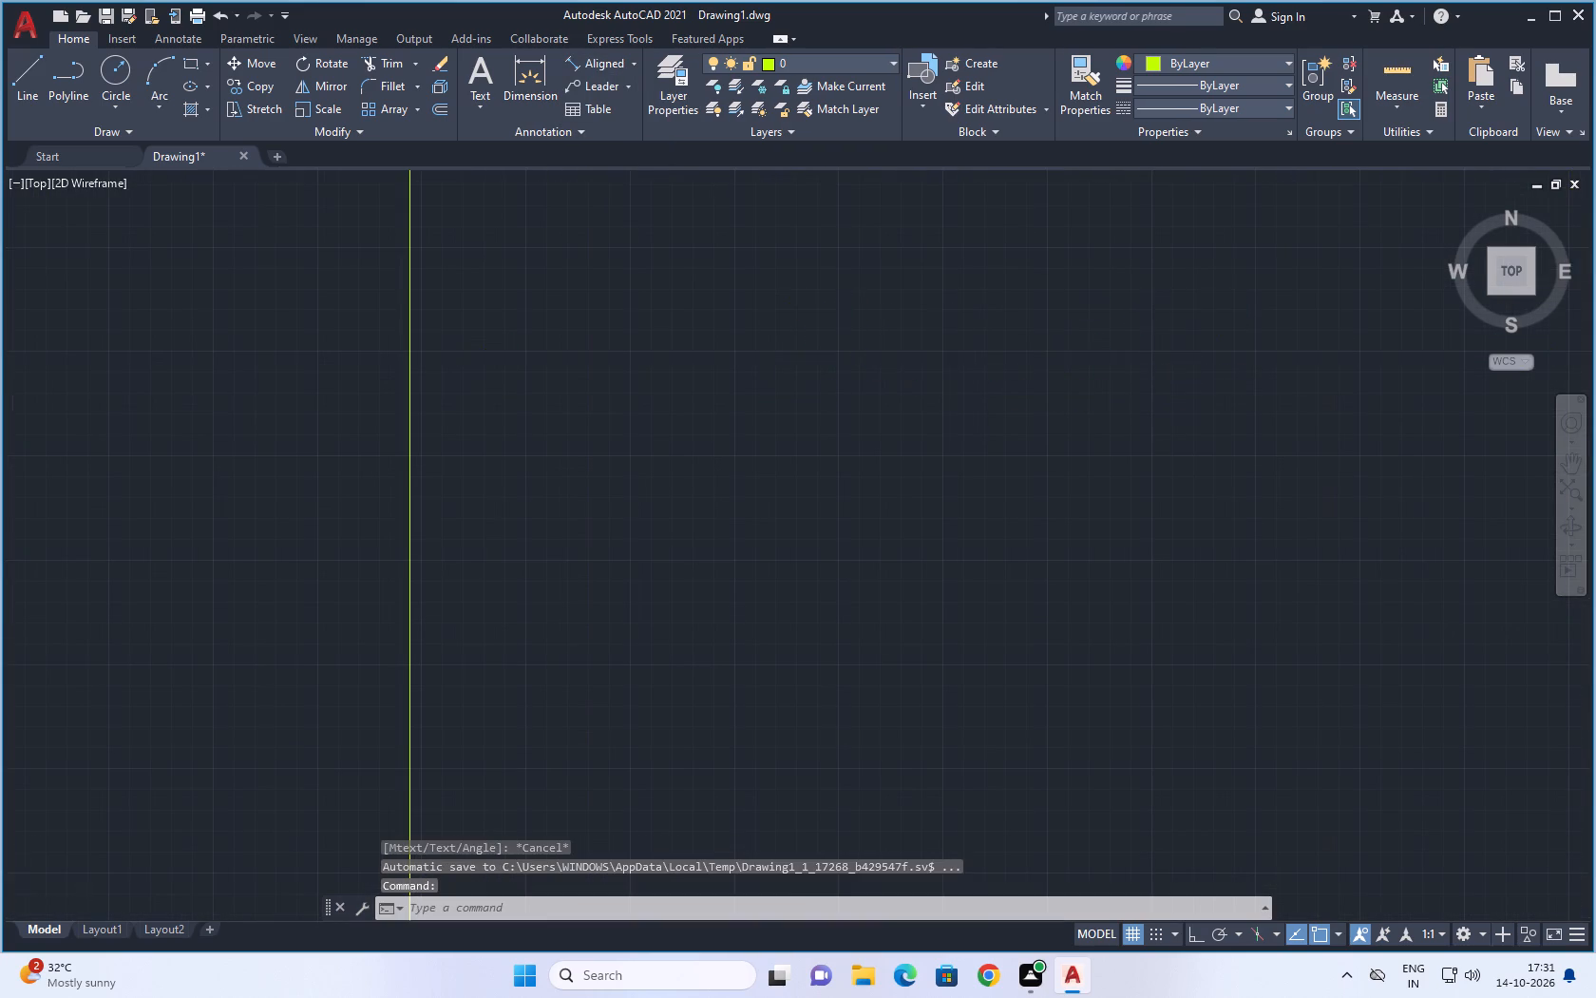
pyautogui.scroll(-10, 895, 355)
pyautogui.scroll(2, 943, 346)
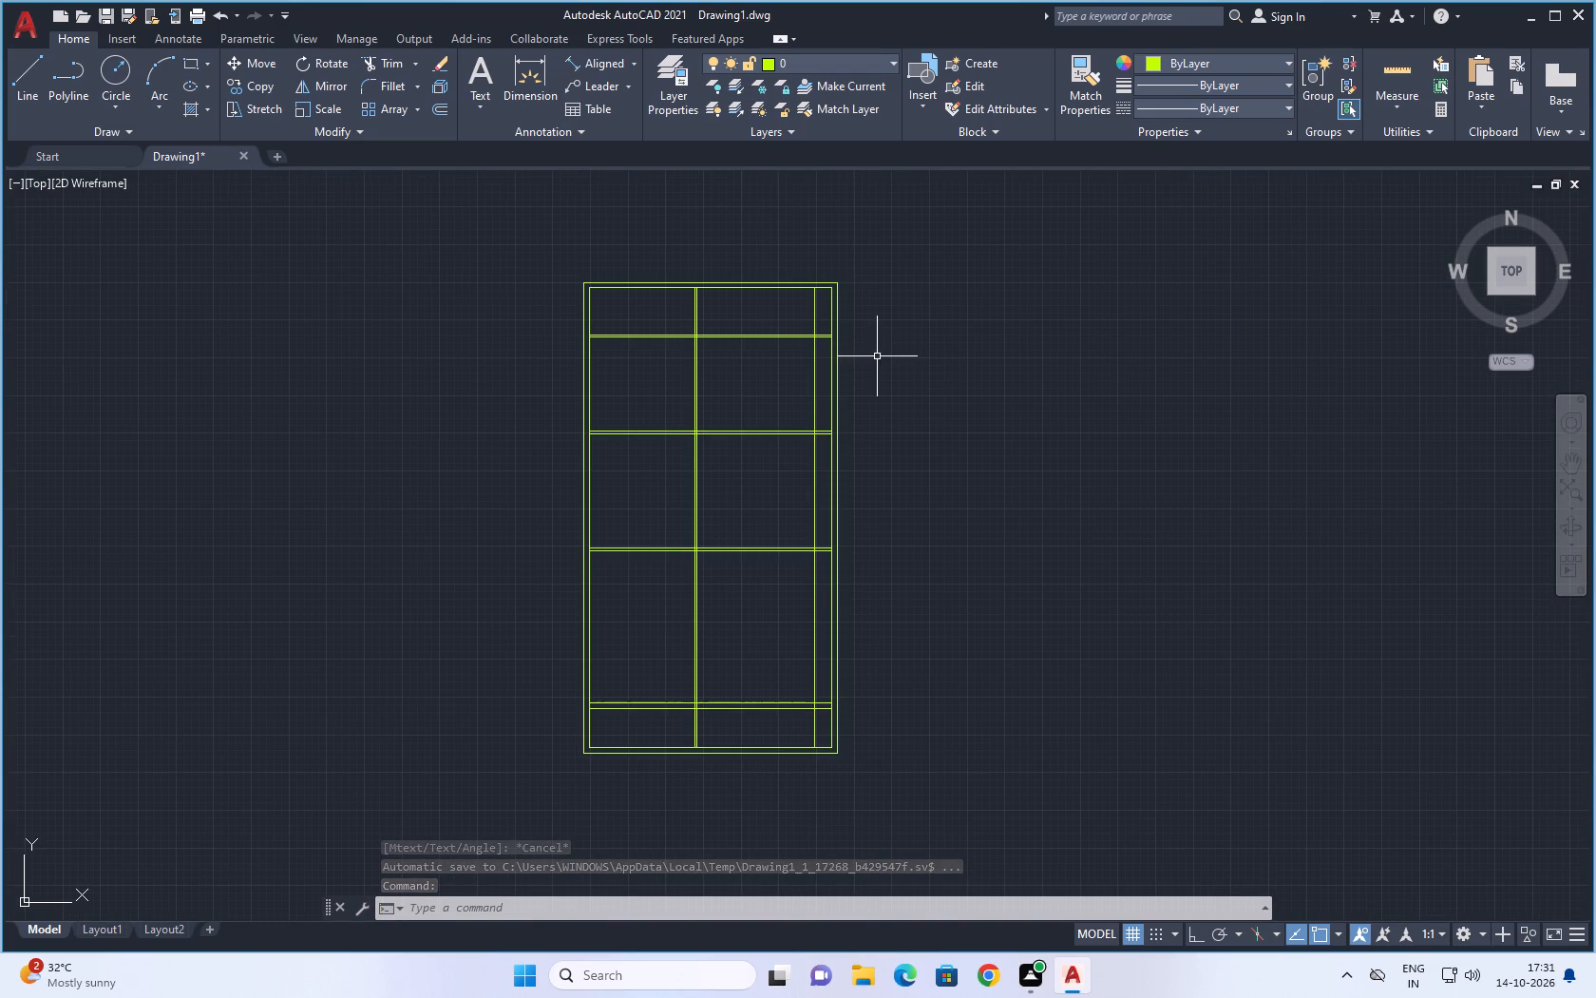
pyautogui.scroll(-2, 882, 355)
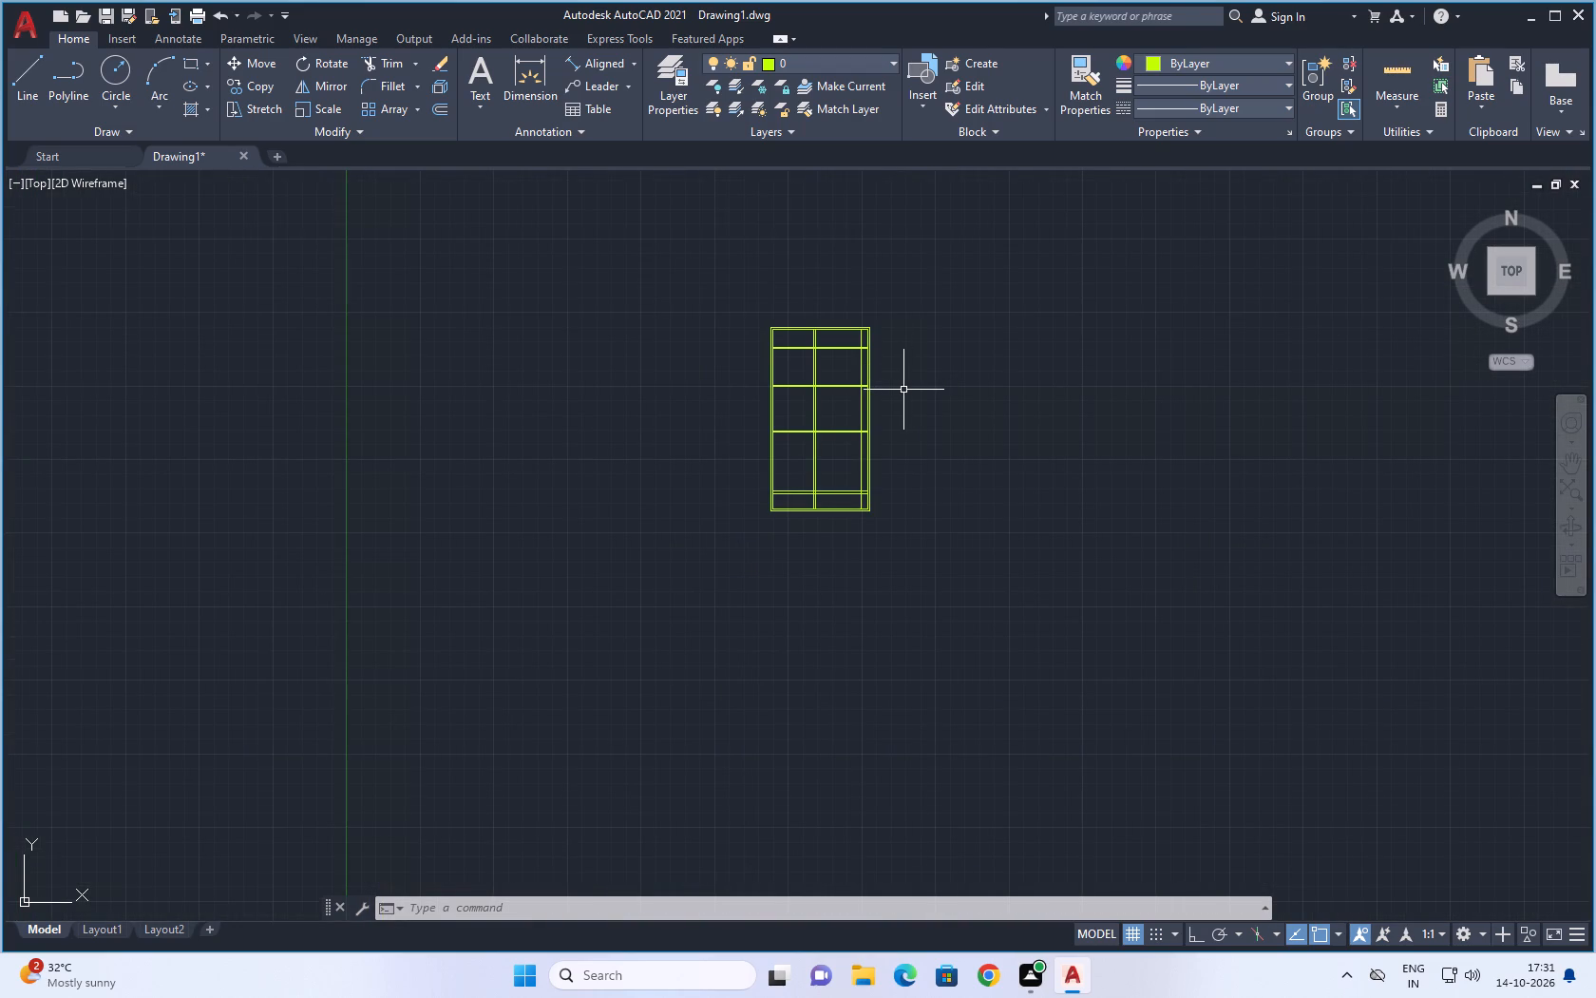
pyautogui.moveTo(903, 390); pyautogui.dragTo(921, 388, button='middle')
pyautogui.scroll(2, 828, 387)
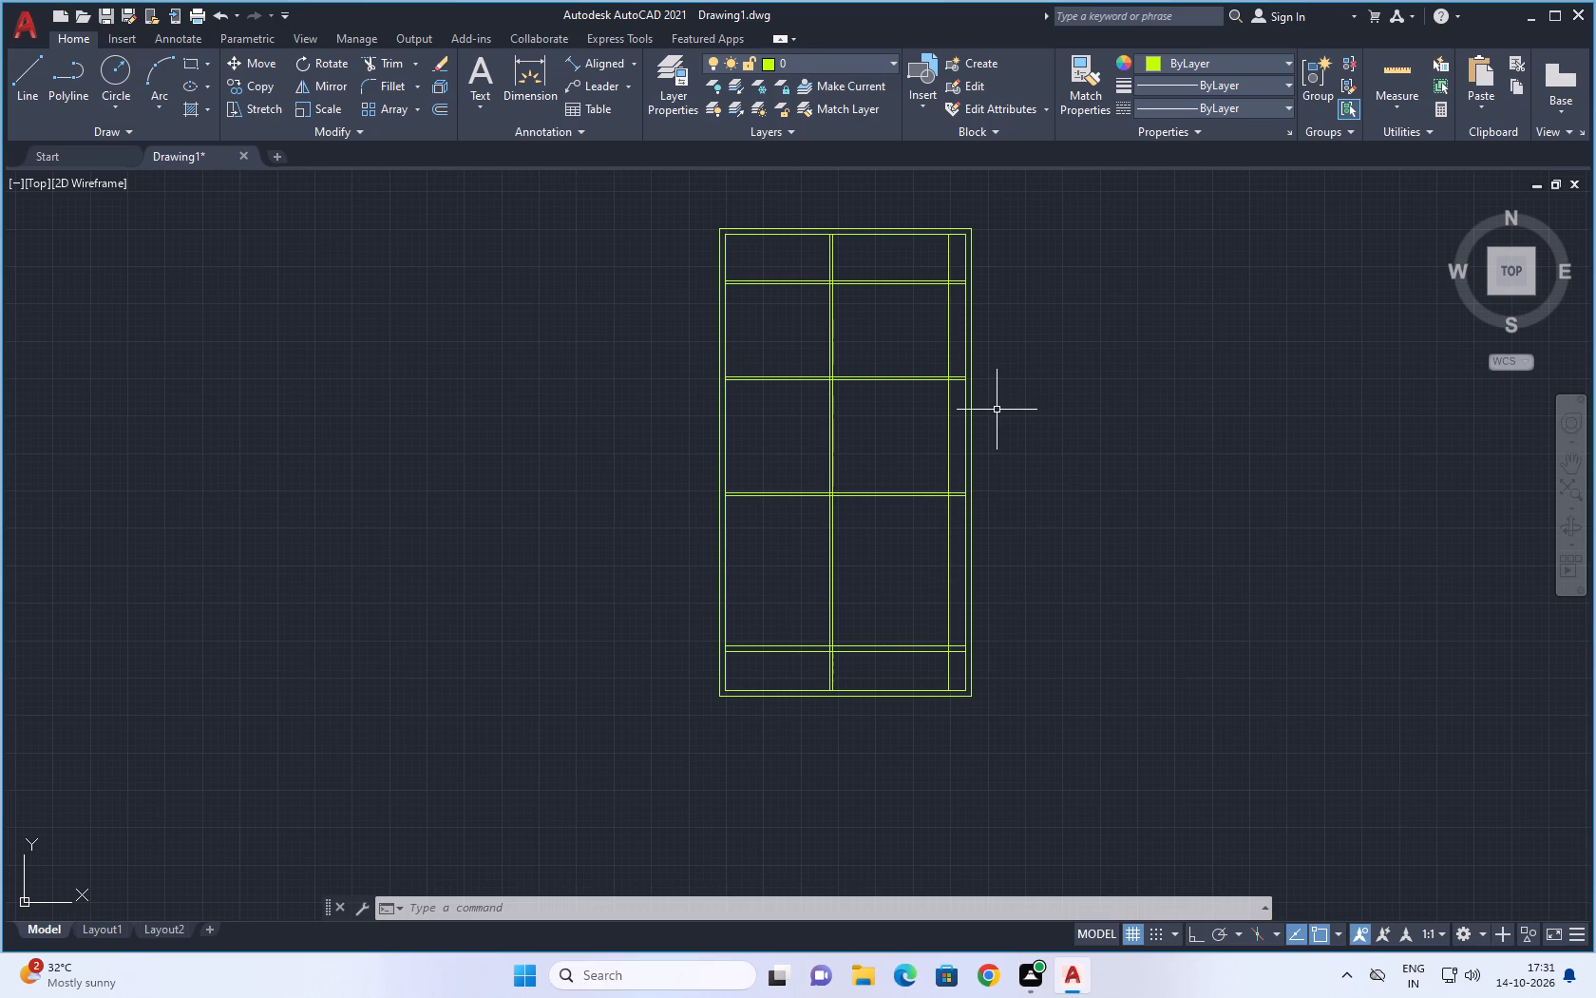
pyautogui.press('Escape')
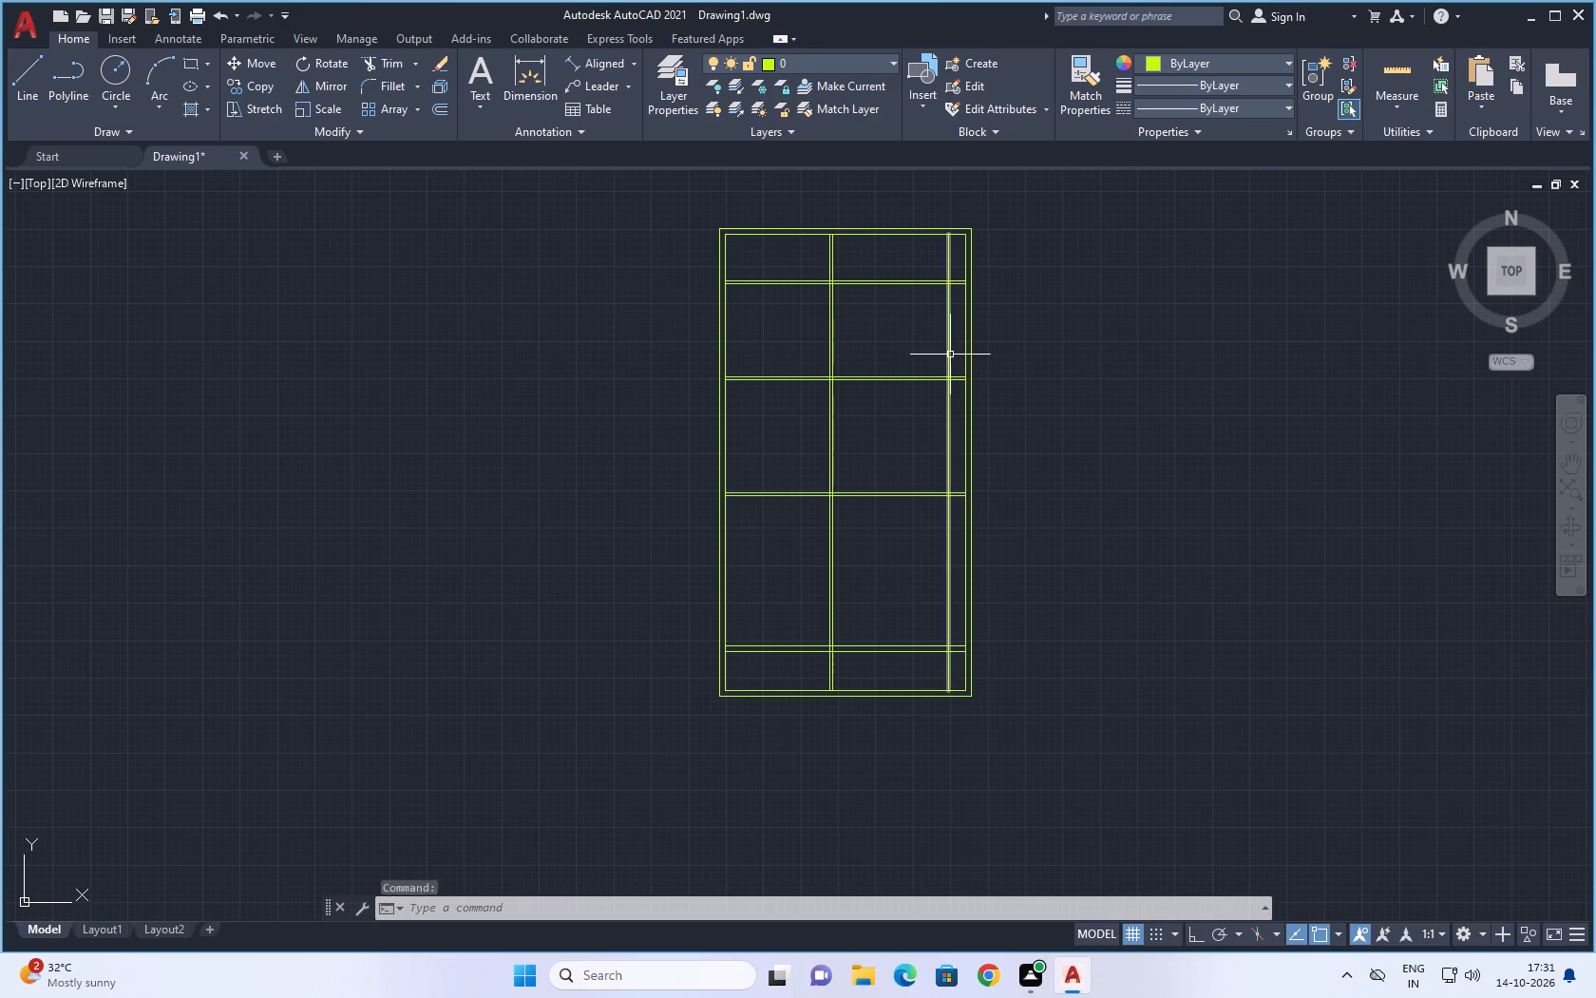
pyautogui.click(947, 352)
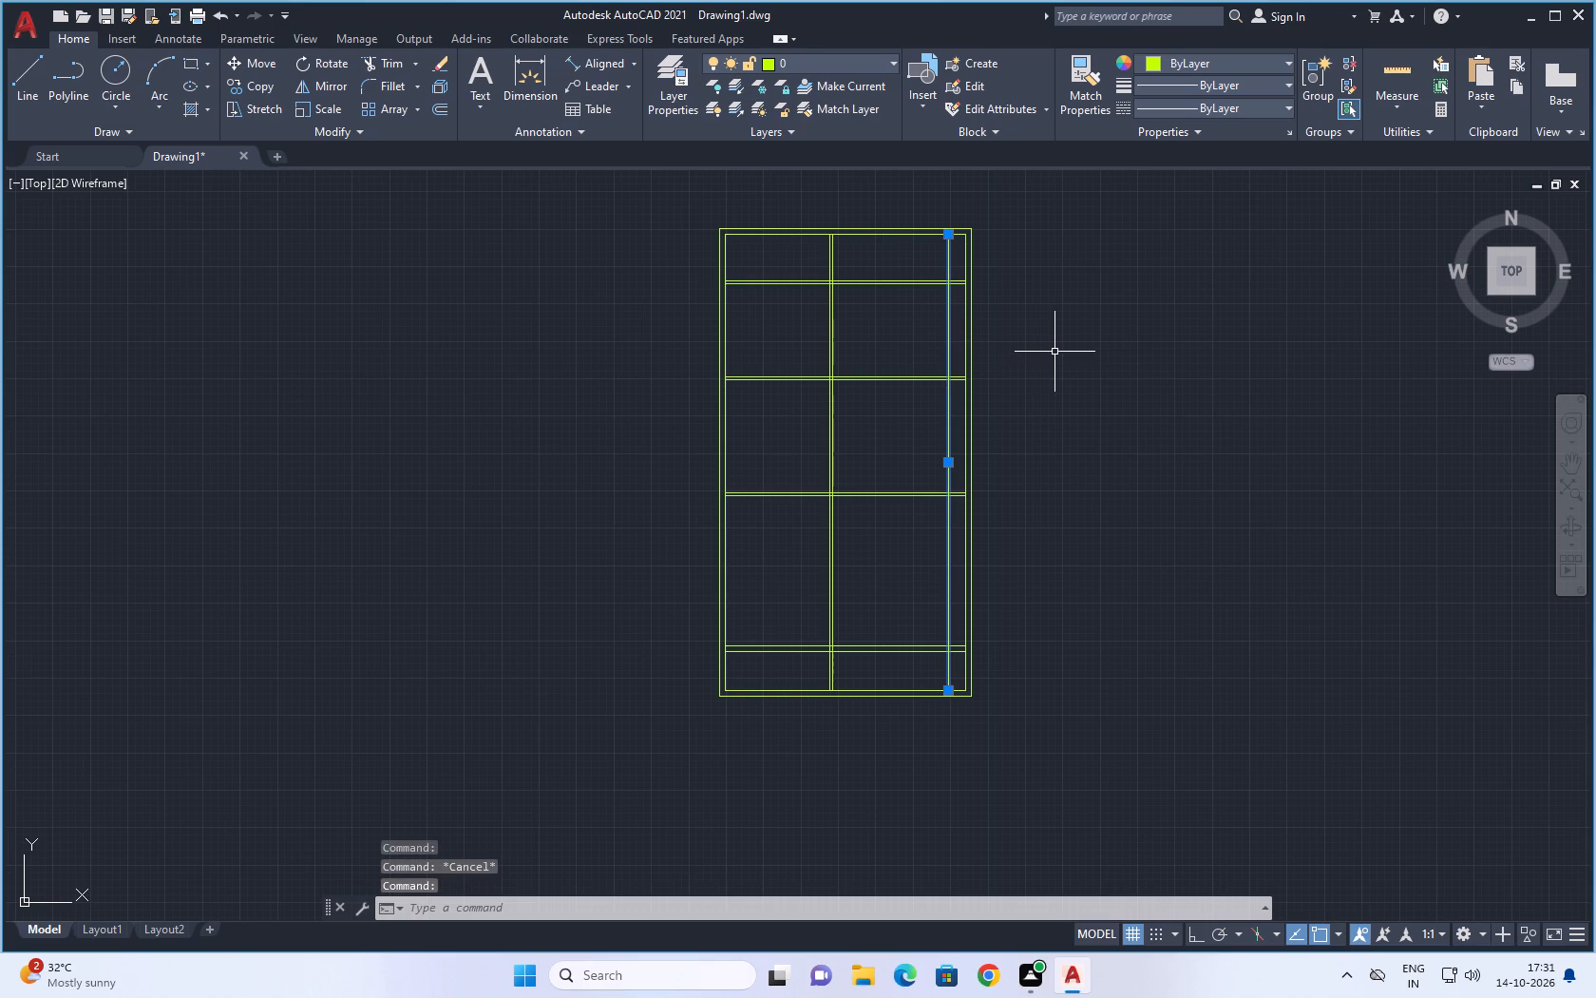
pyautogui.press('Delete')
# Offset the central vertical partition's right-hand line 12'9" to the right.
pyautogui.scroll(3, 842, 331)
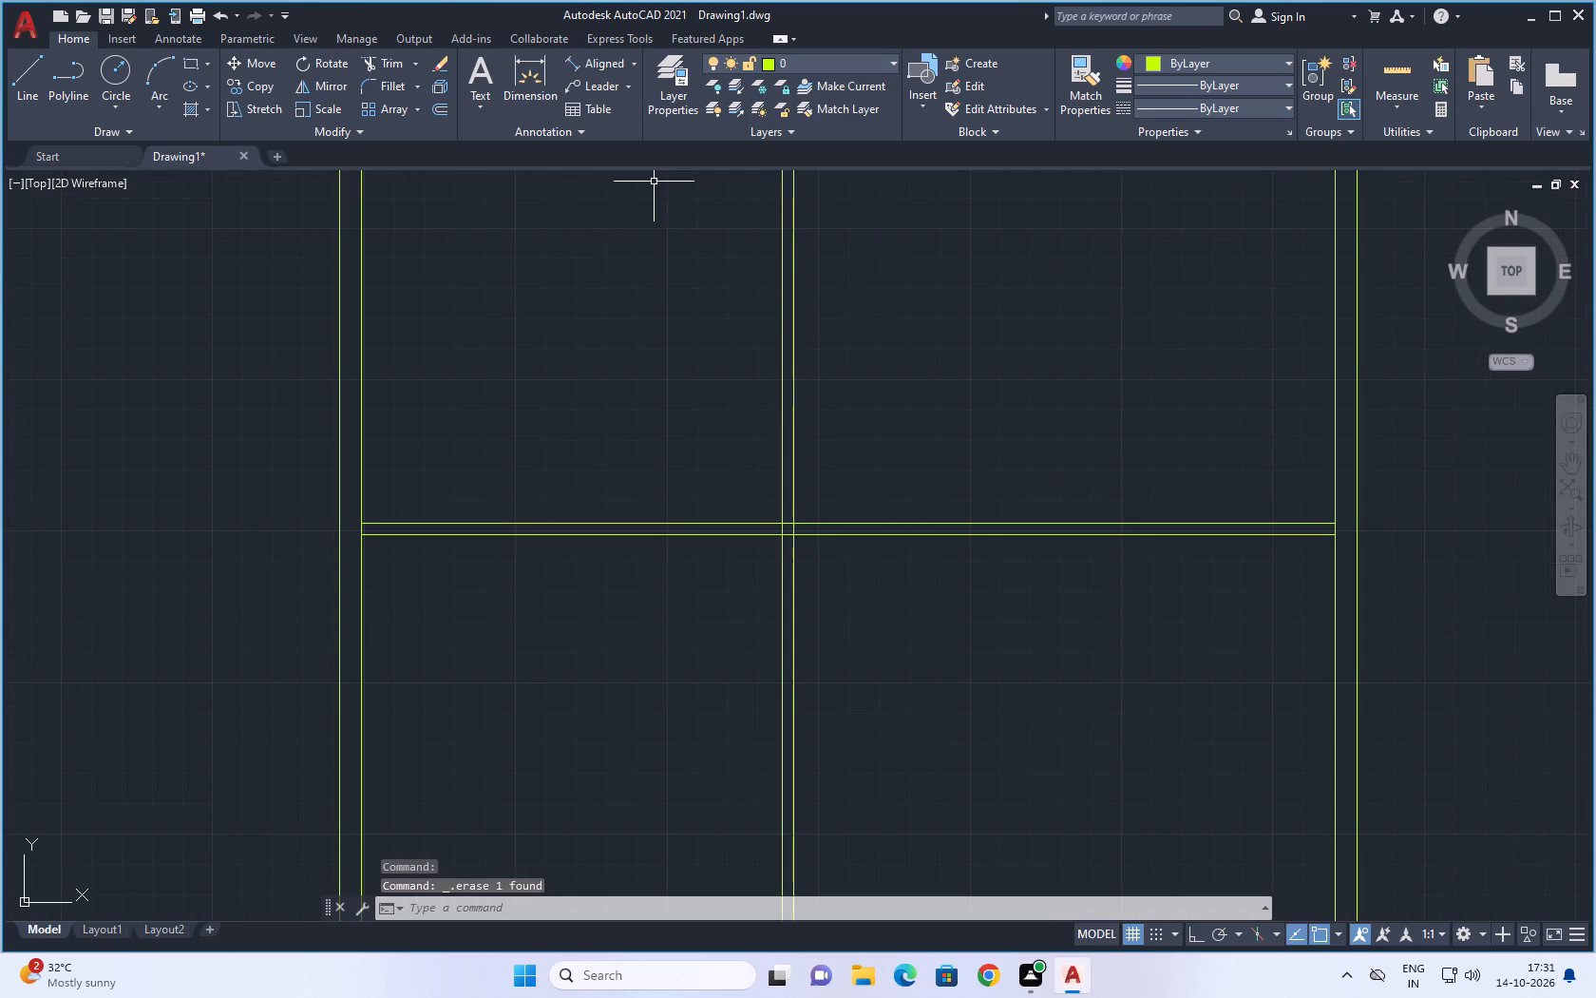
pyautogui.click(434, 107)
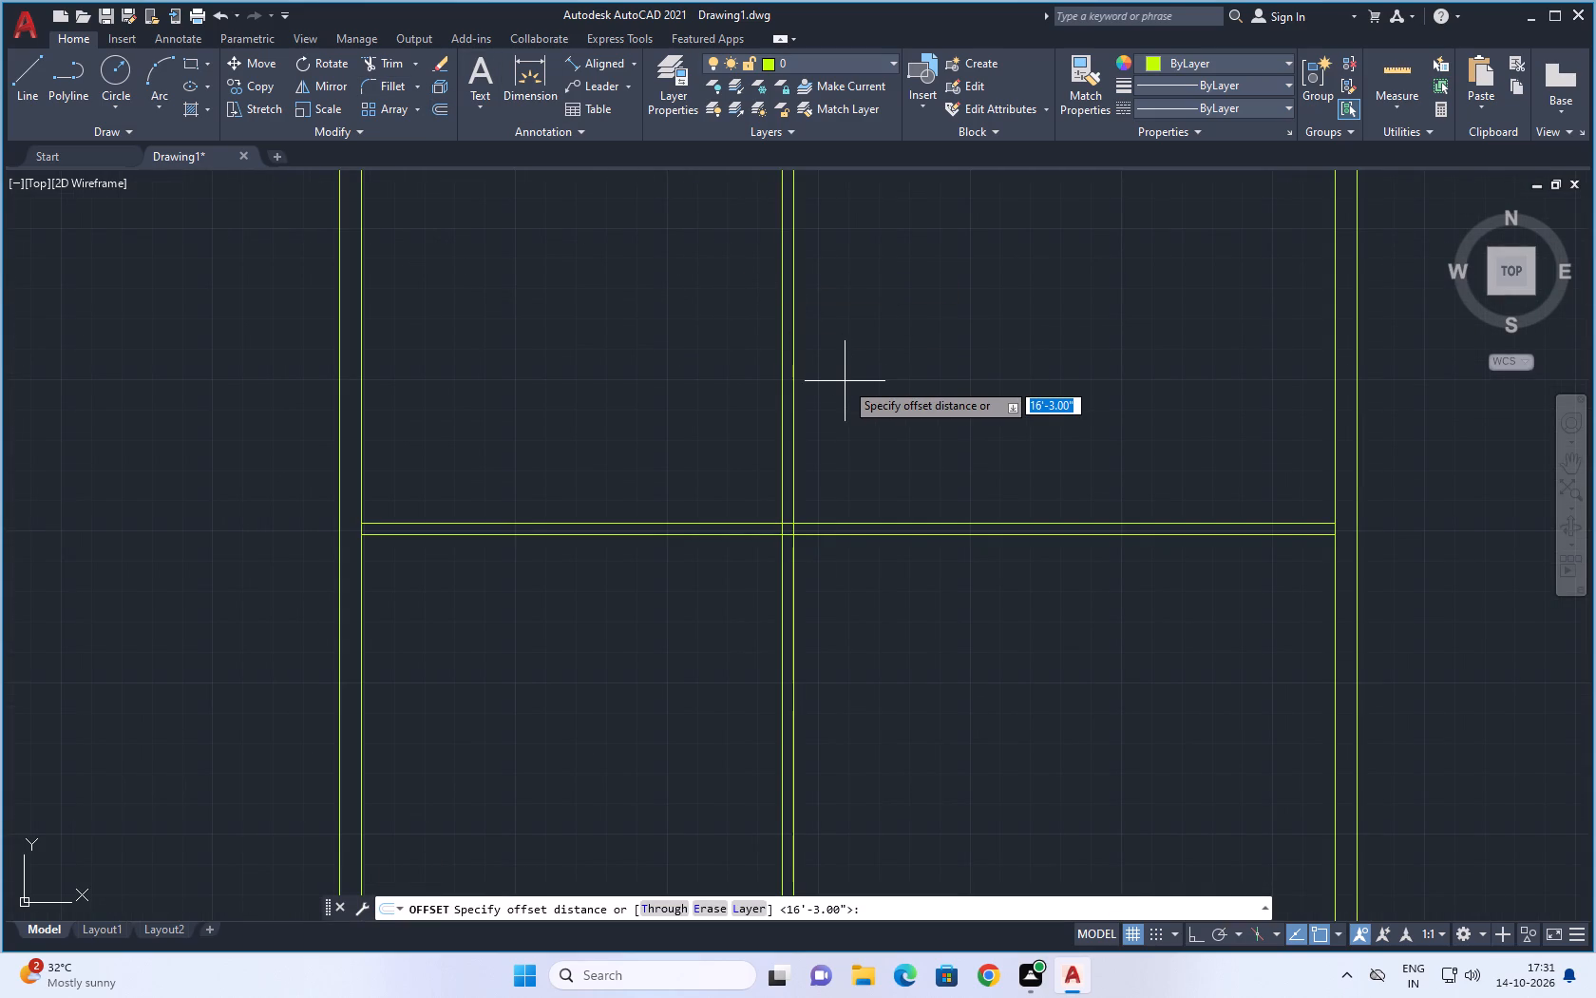
pyautogui.write('12')
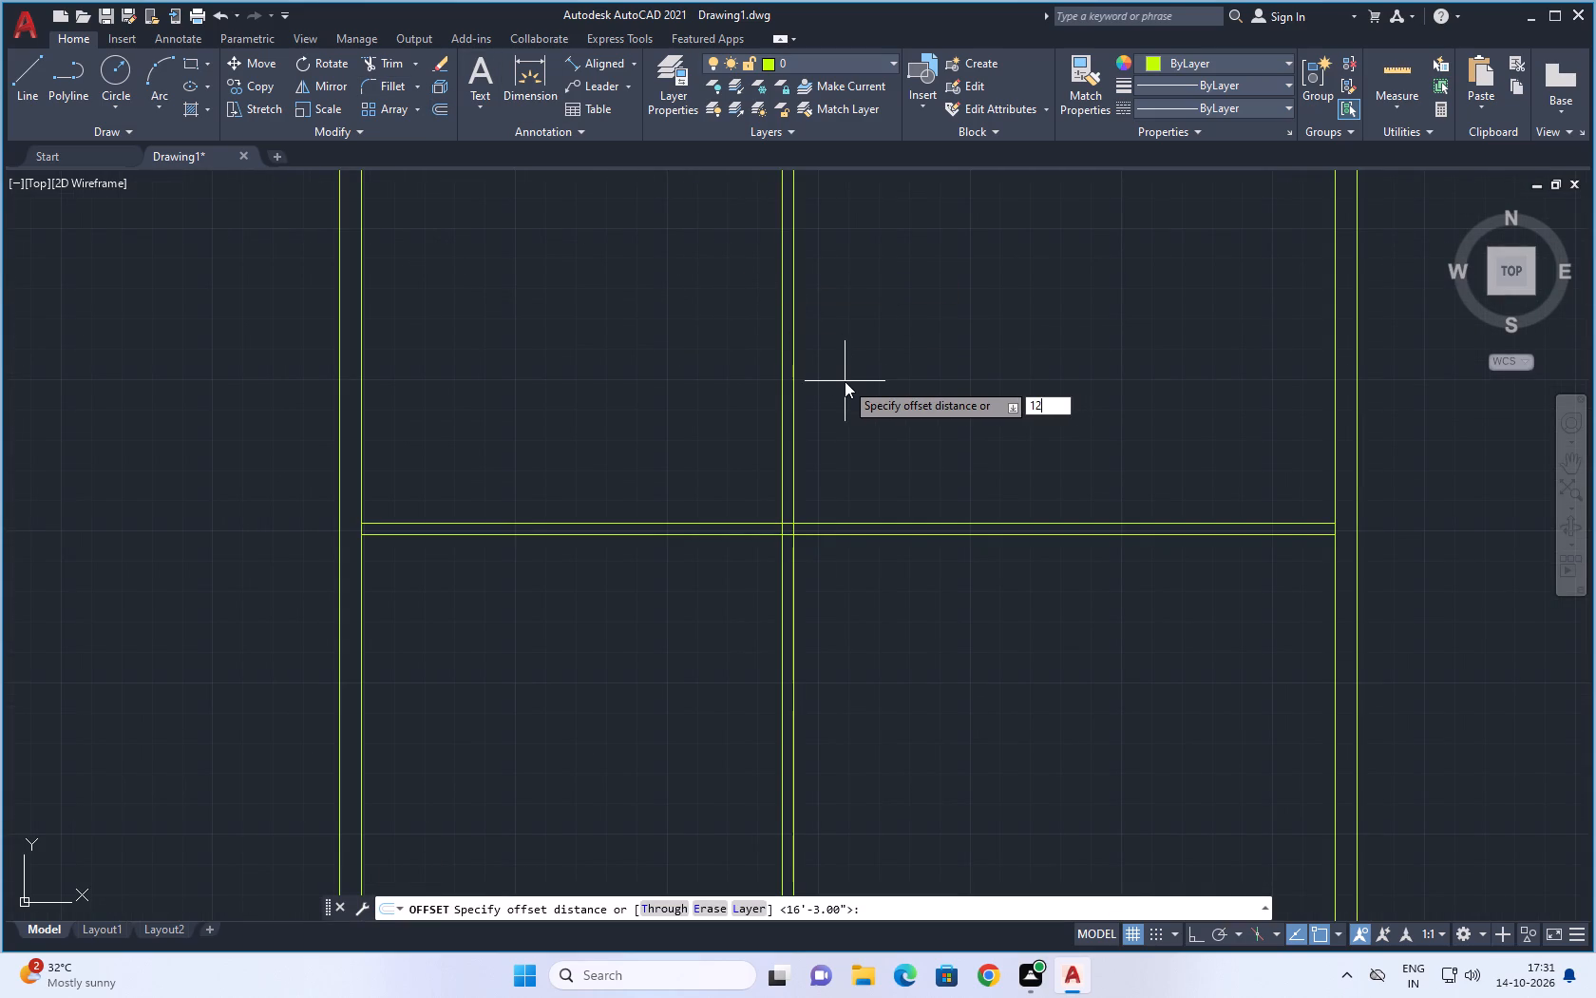
pyautogui.write('\'9"')
pyautogui.press('Return')
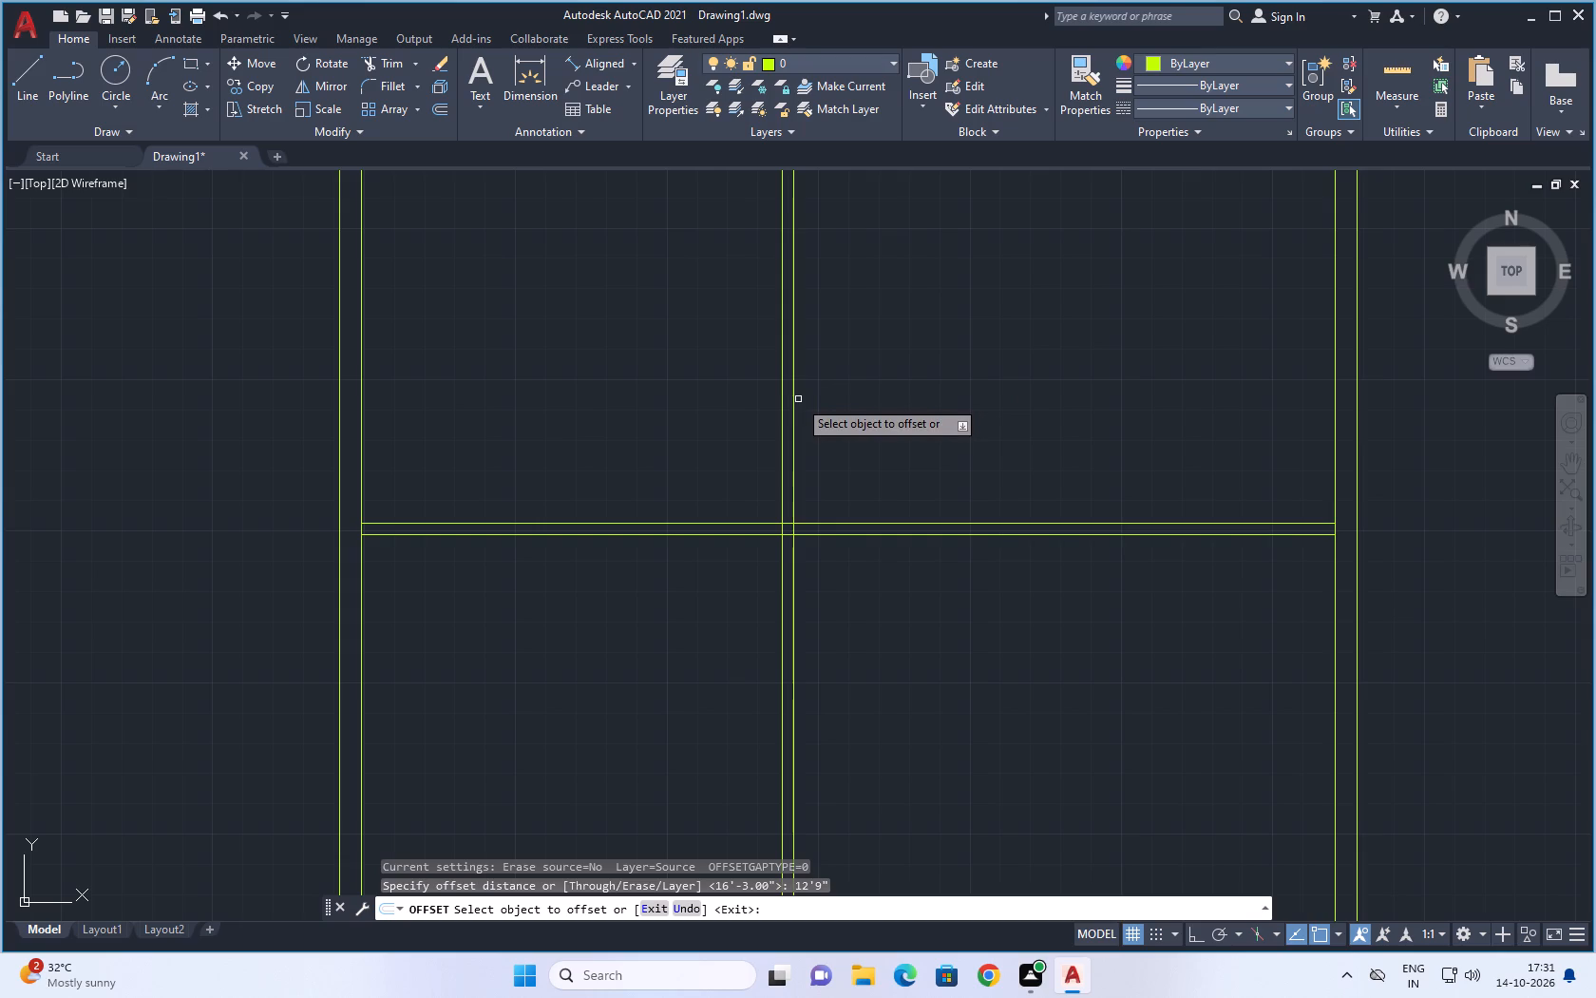
pyautogui.click(792, 402)
pyautogui.click(975, 383)
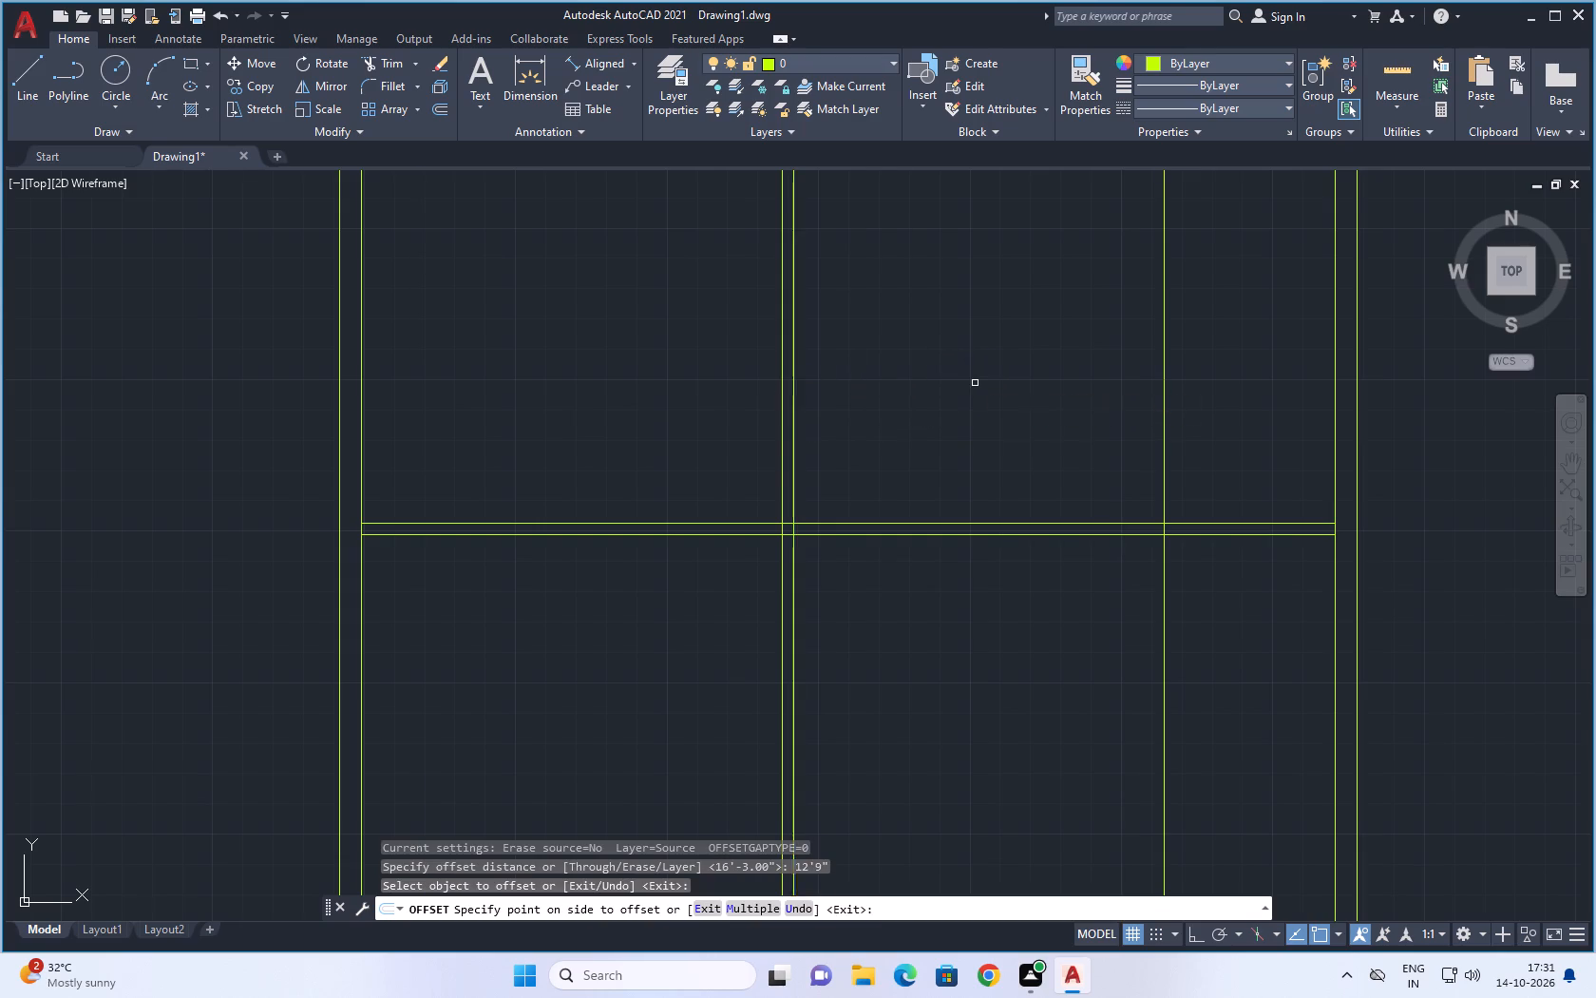
# Offset the new vertical line 4" to the right to form the second vertical partition wall.
pyautogui.scroll(-3, 1112, 392)
pyautogui.moveTo(1289, 365); pyautogui.dragTo(1242, 390, button='middle')
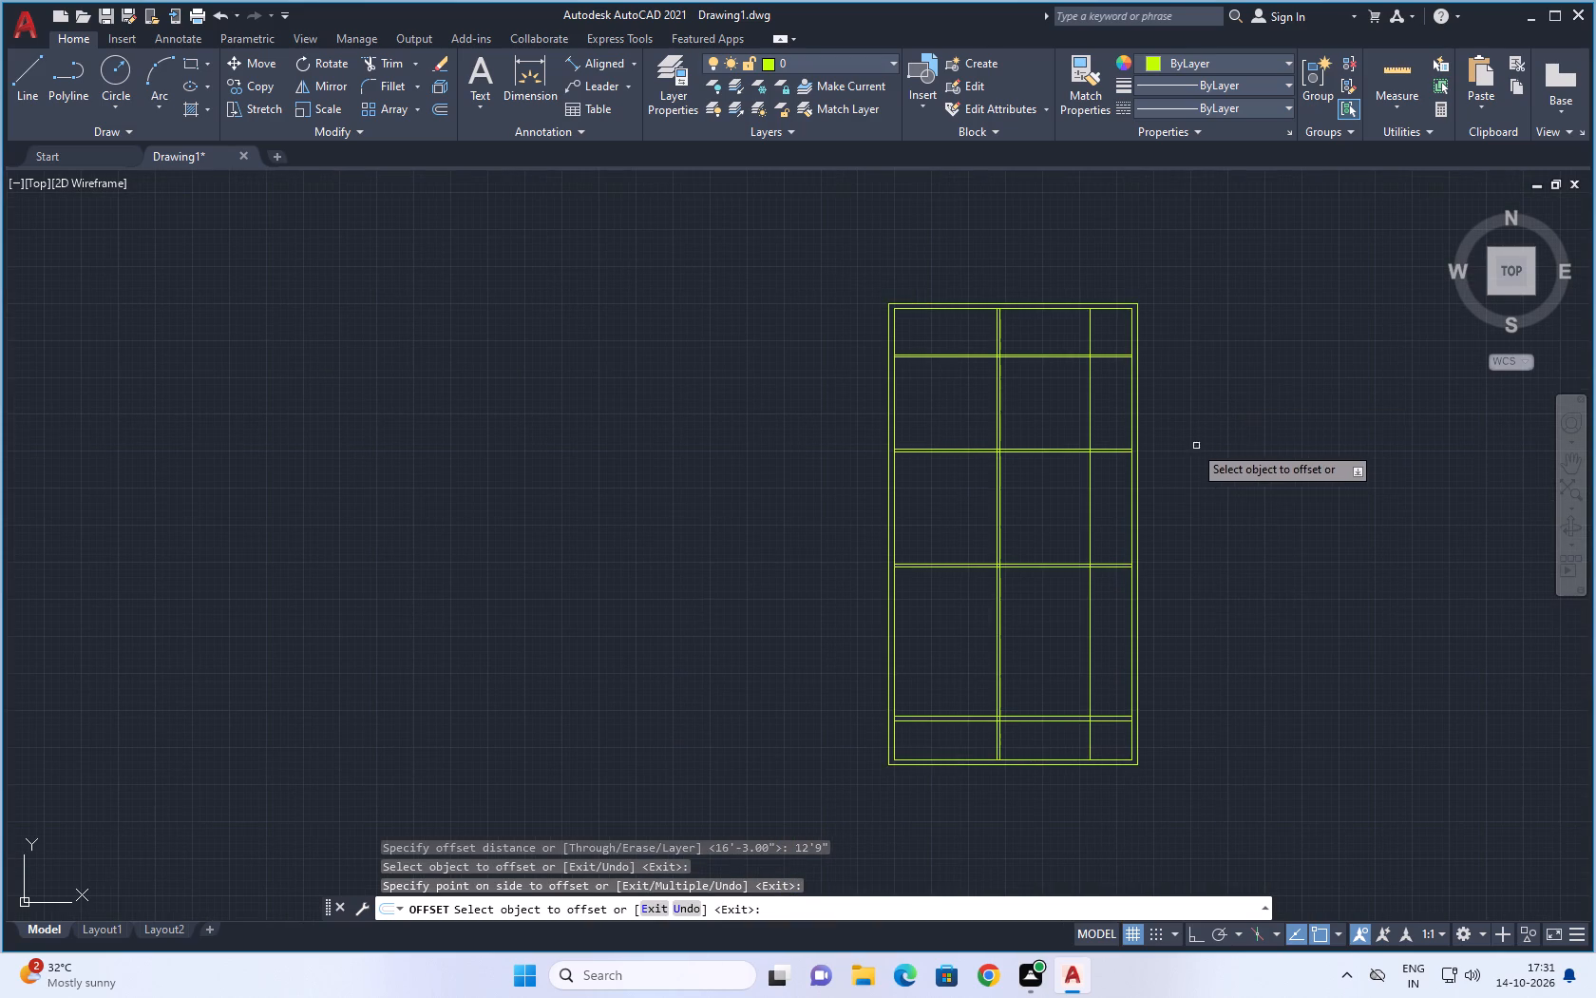
pyautogui.scroll(1, 1158, 434)
pyautogui.moveTo(1152, 424); pyautogui.dragTo(1089, 419, button='middle')
pyautogui.scroll(3, 966, 432)
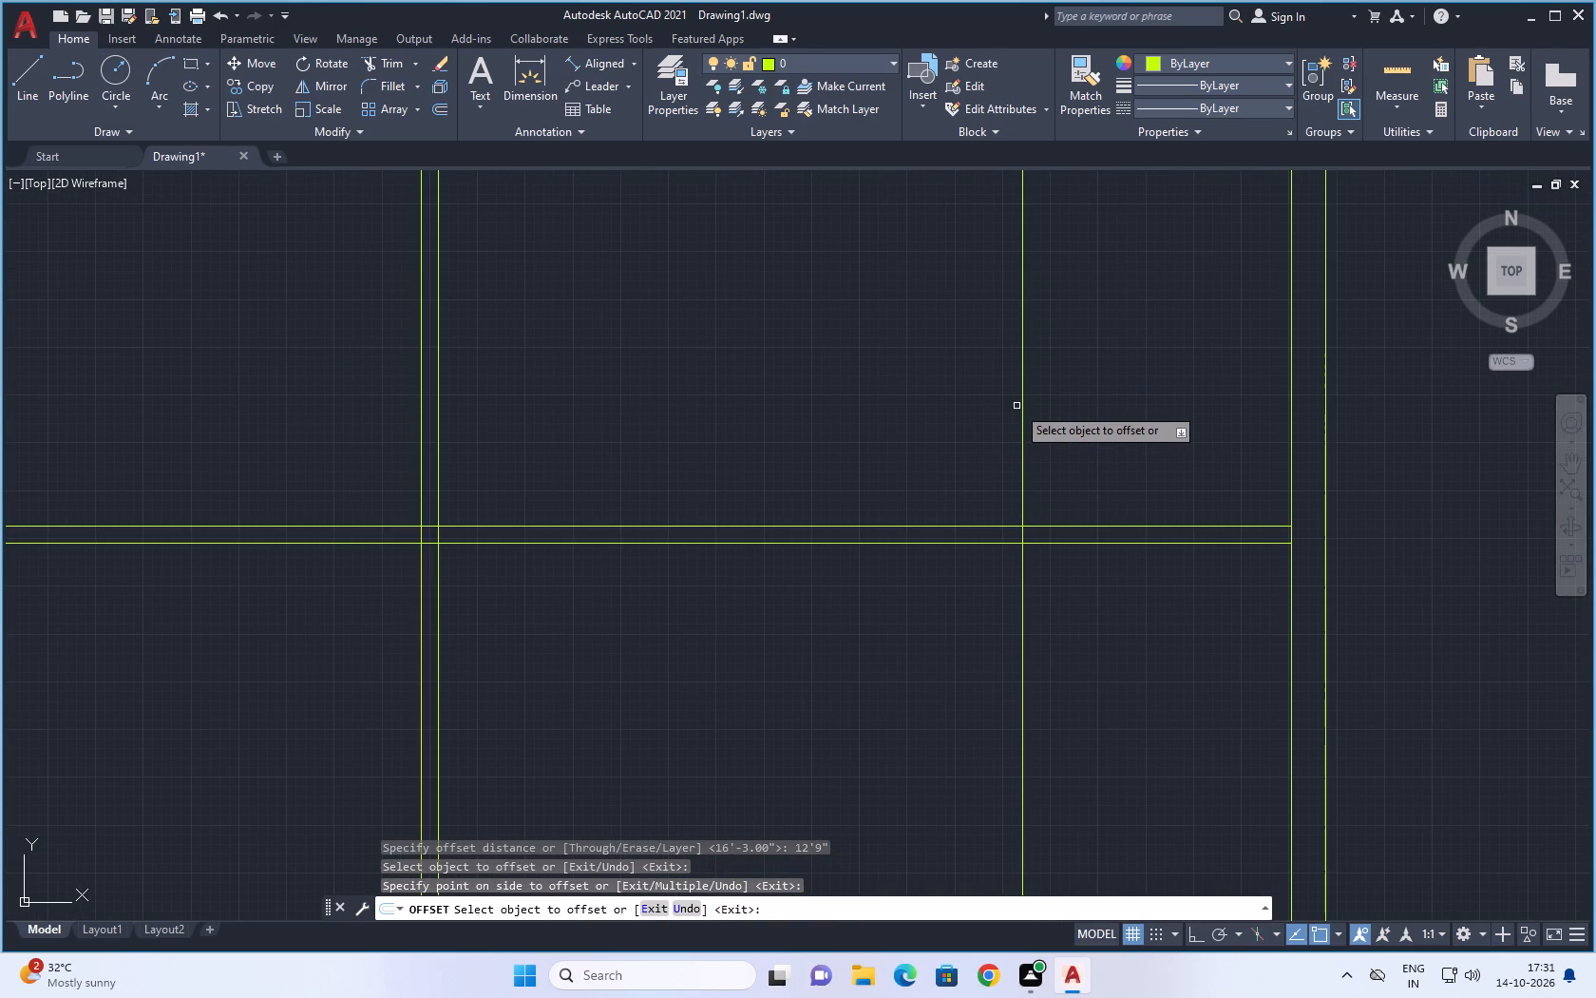
pyautogui.click(1024, 406)
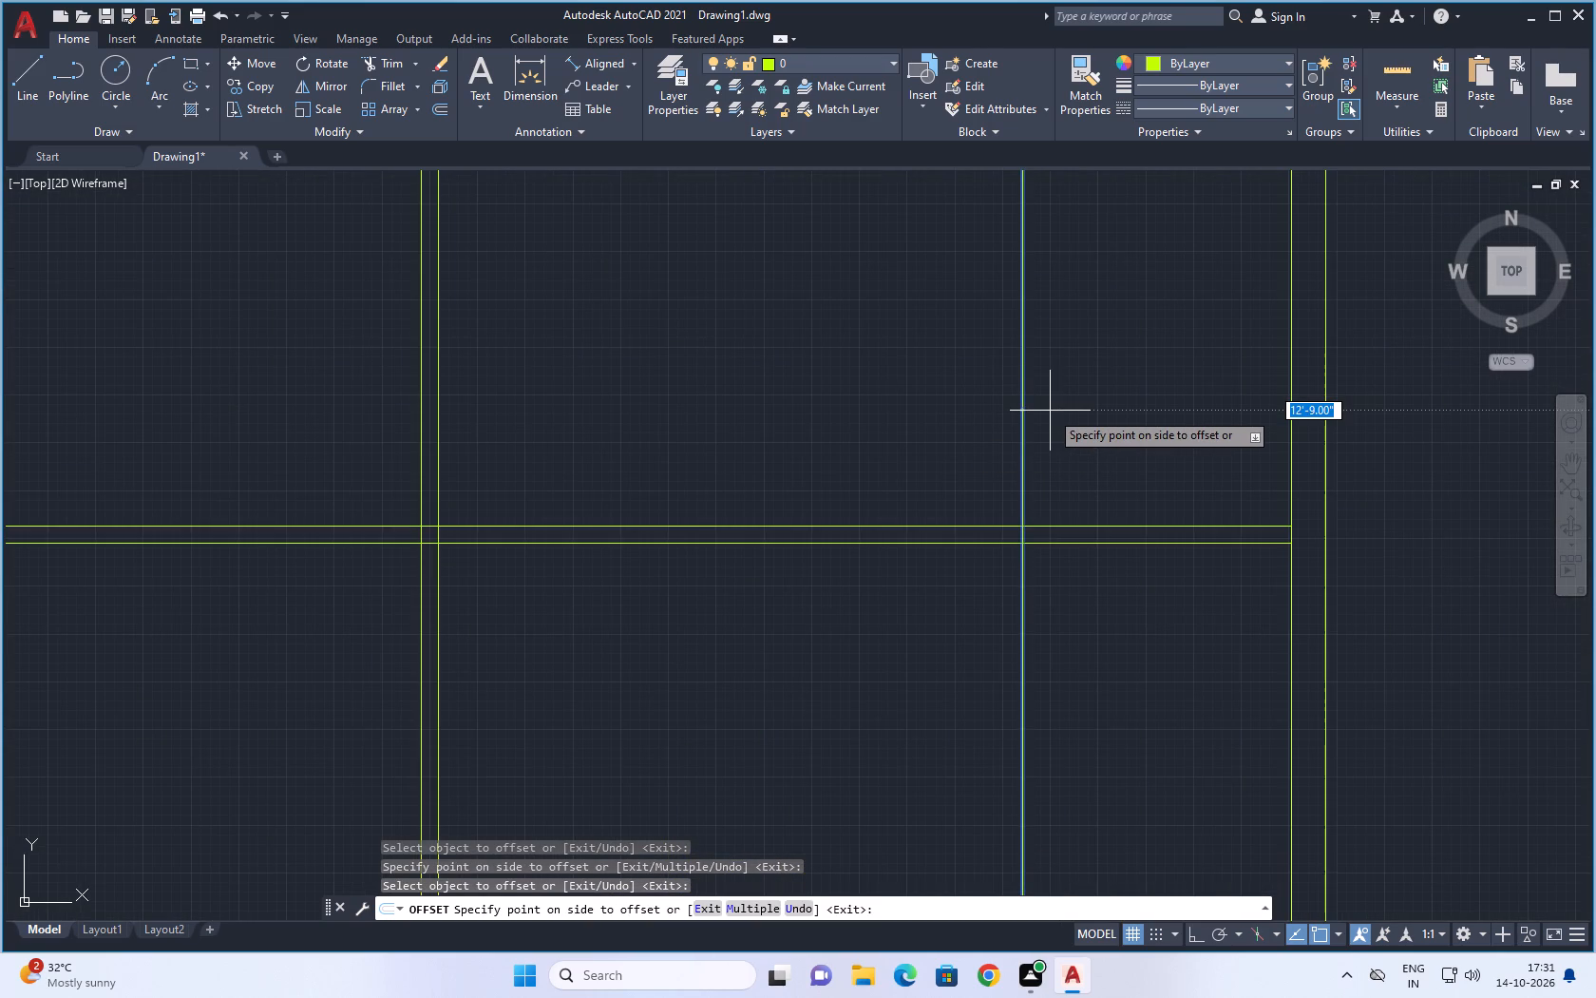
pyautogui.write('4"')
pyautogui.press('Return')
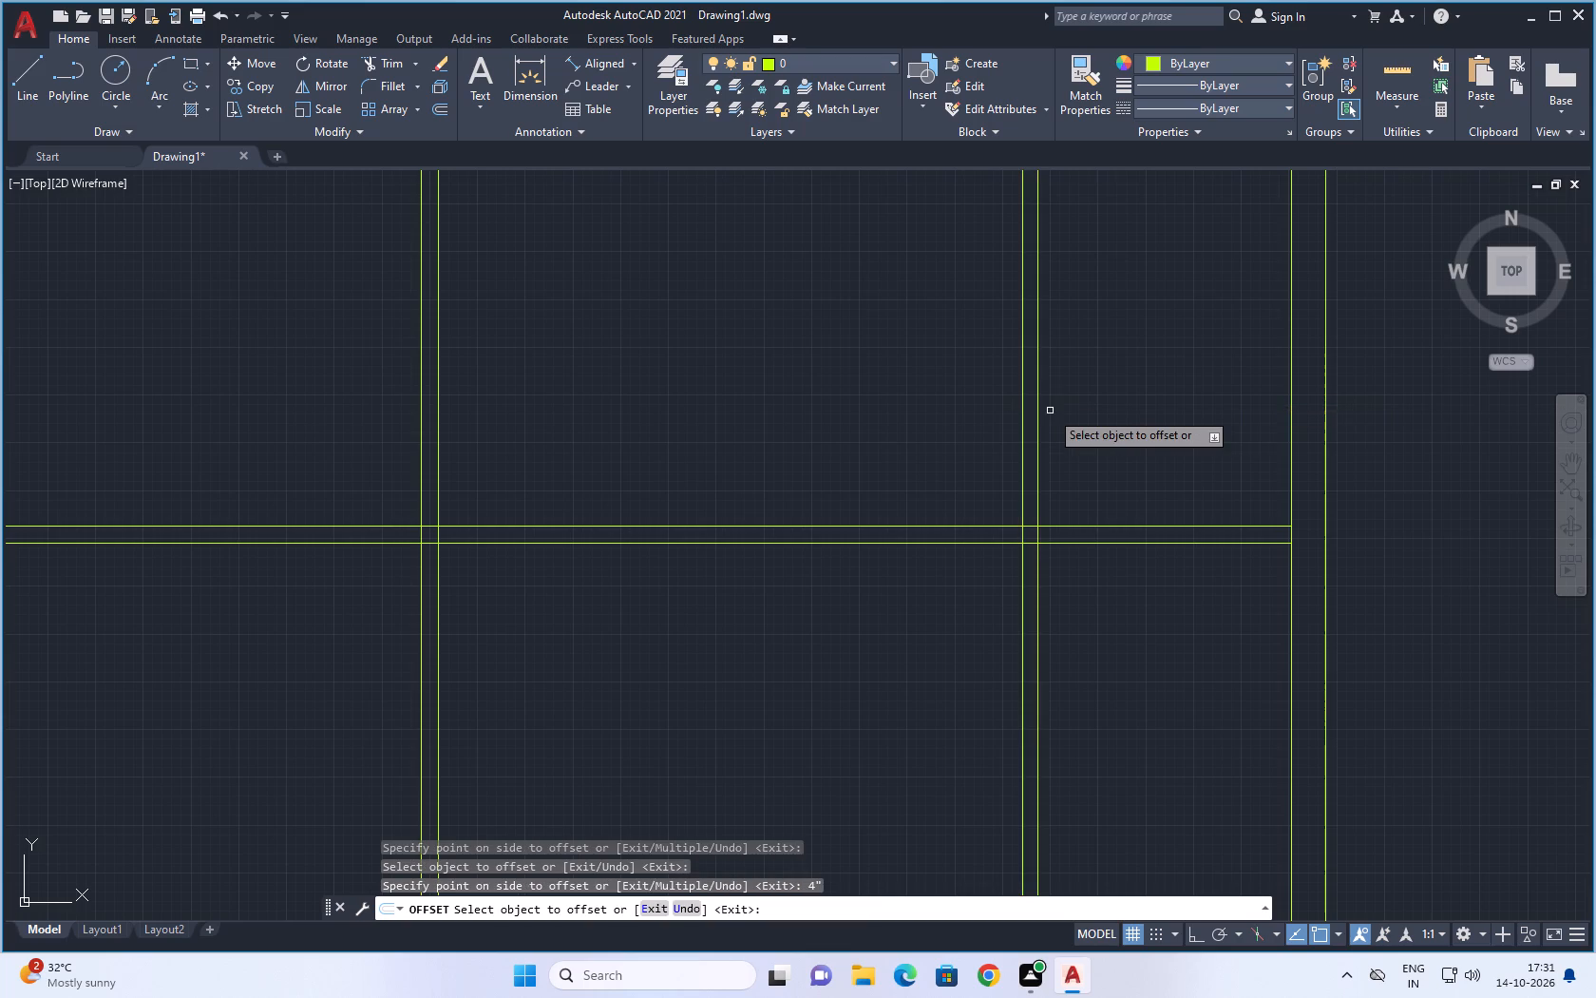
# Check the gap between the second vertical partition and the right inner wall with an aligned dimension, without placing it.
pyautogui.scroll(-5, 1052, 412)
pyautogui.moveTo(1157, 408); pyautogui.dragTo(1065, 424, button='middle')
pyautogui.scroll(3, 1035, 430)
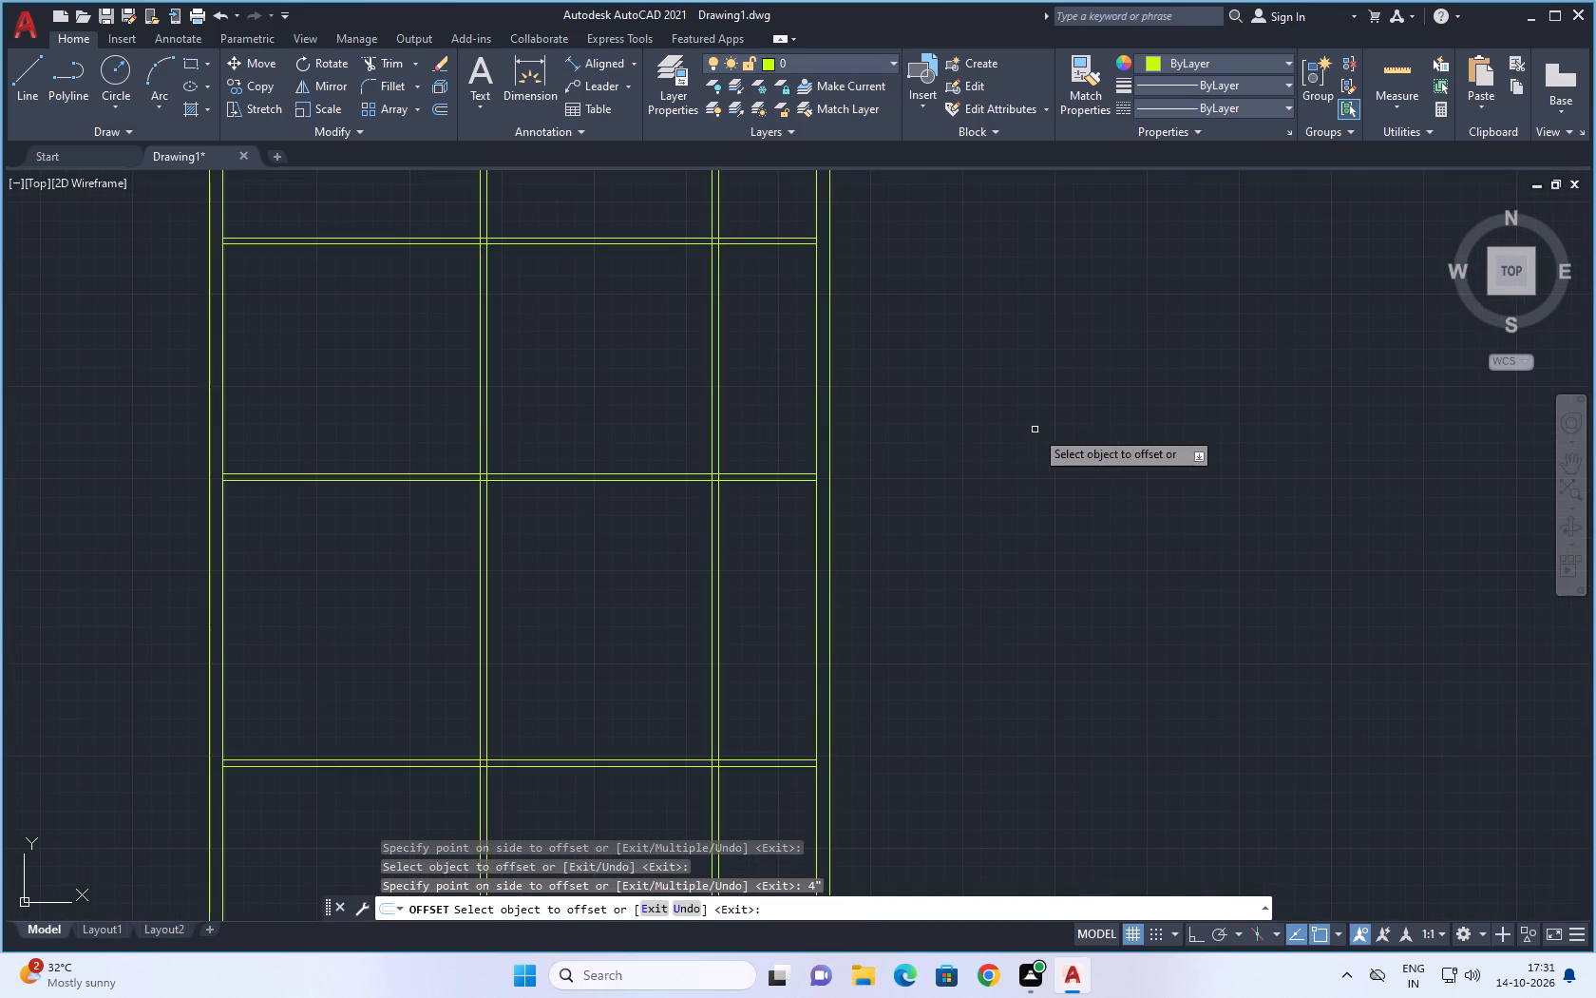
pyautogui.click(569, 58)
pyautogui.scroll(4, 718, 343)
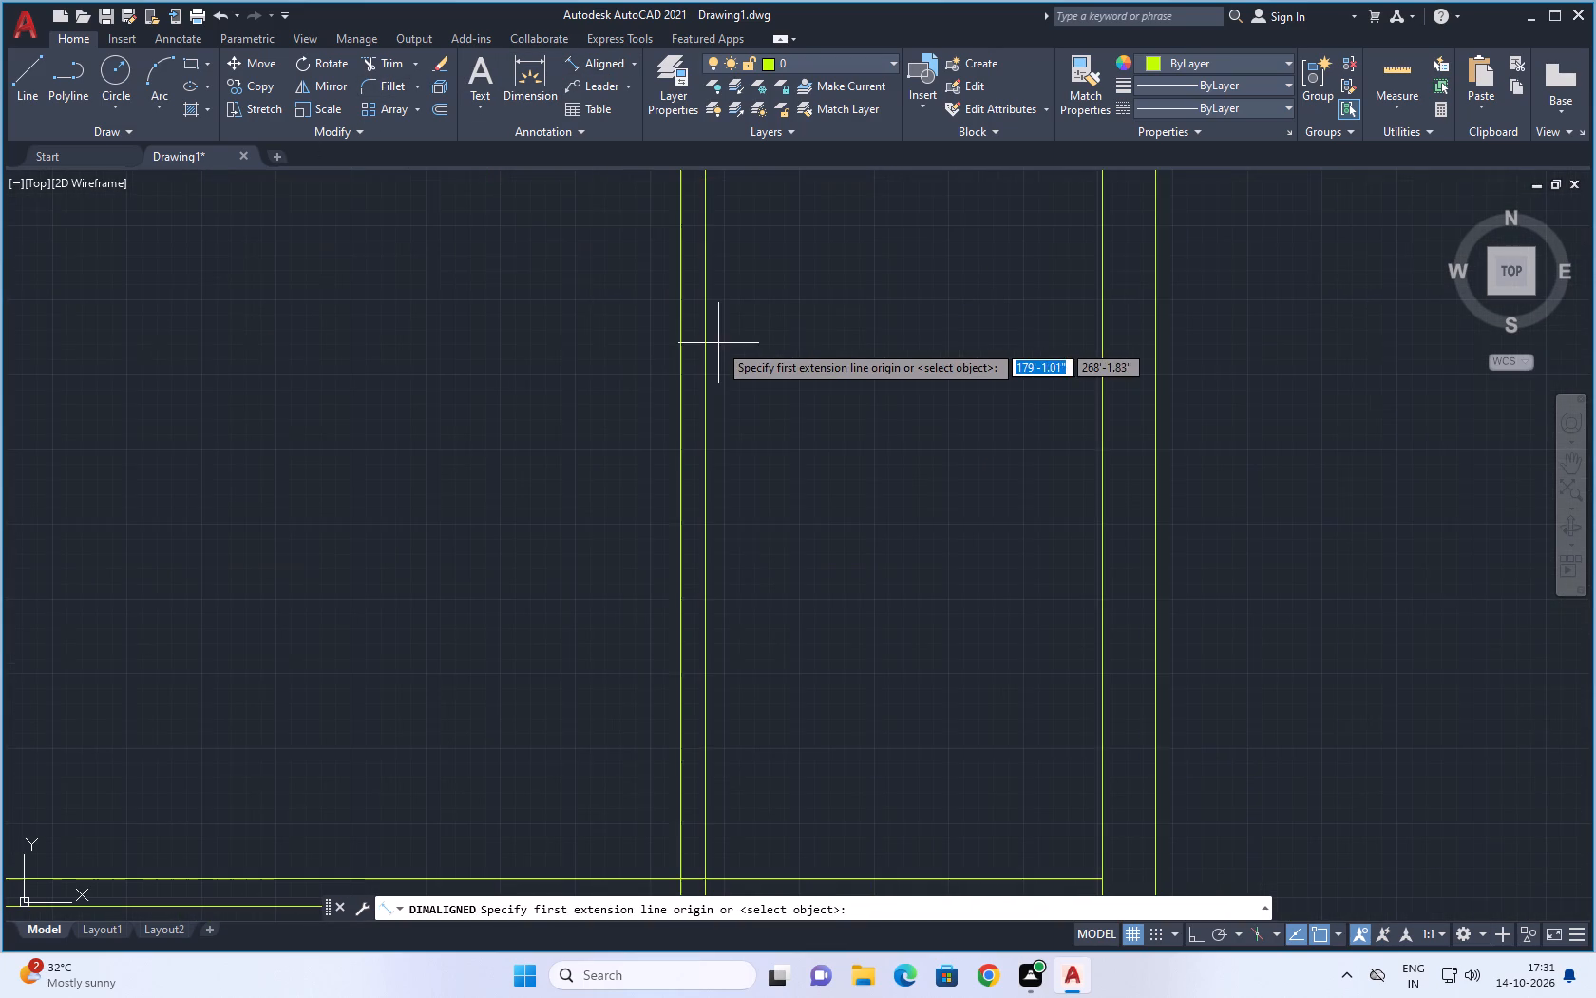
pyautogui.click(705, 355)
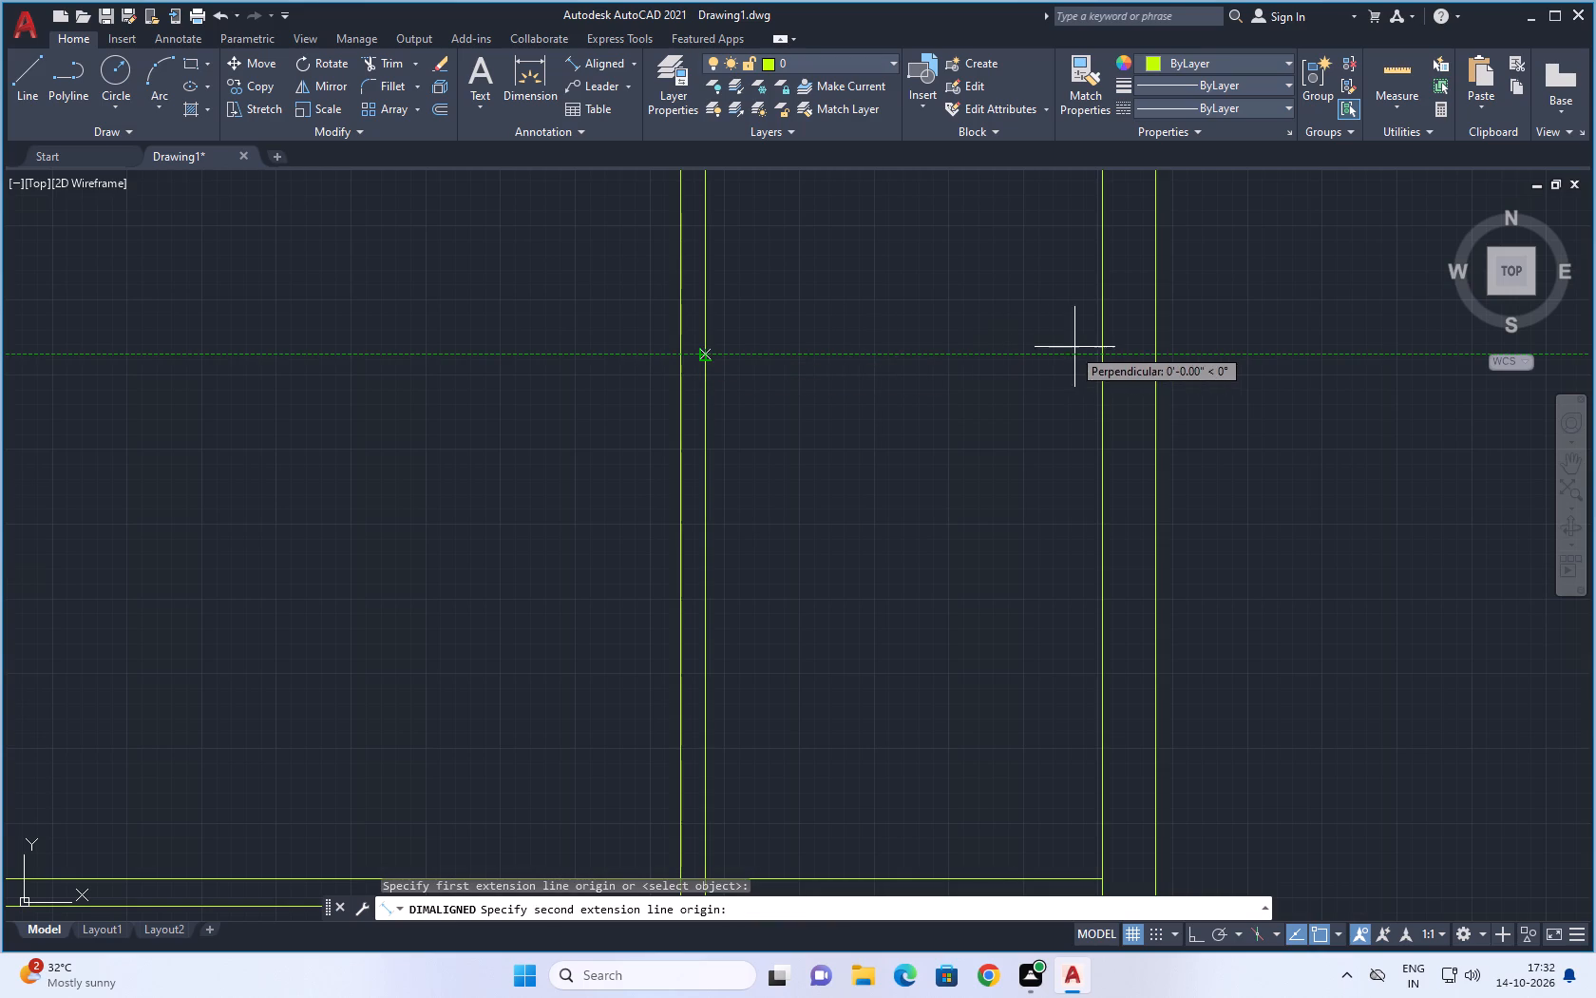
pyautogui.click(1099, 353)
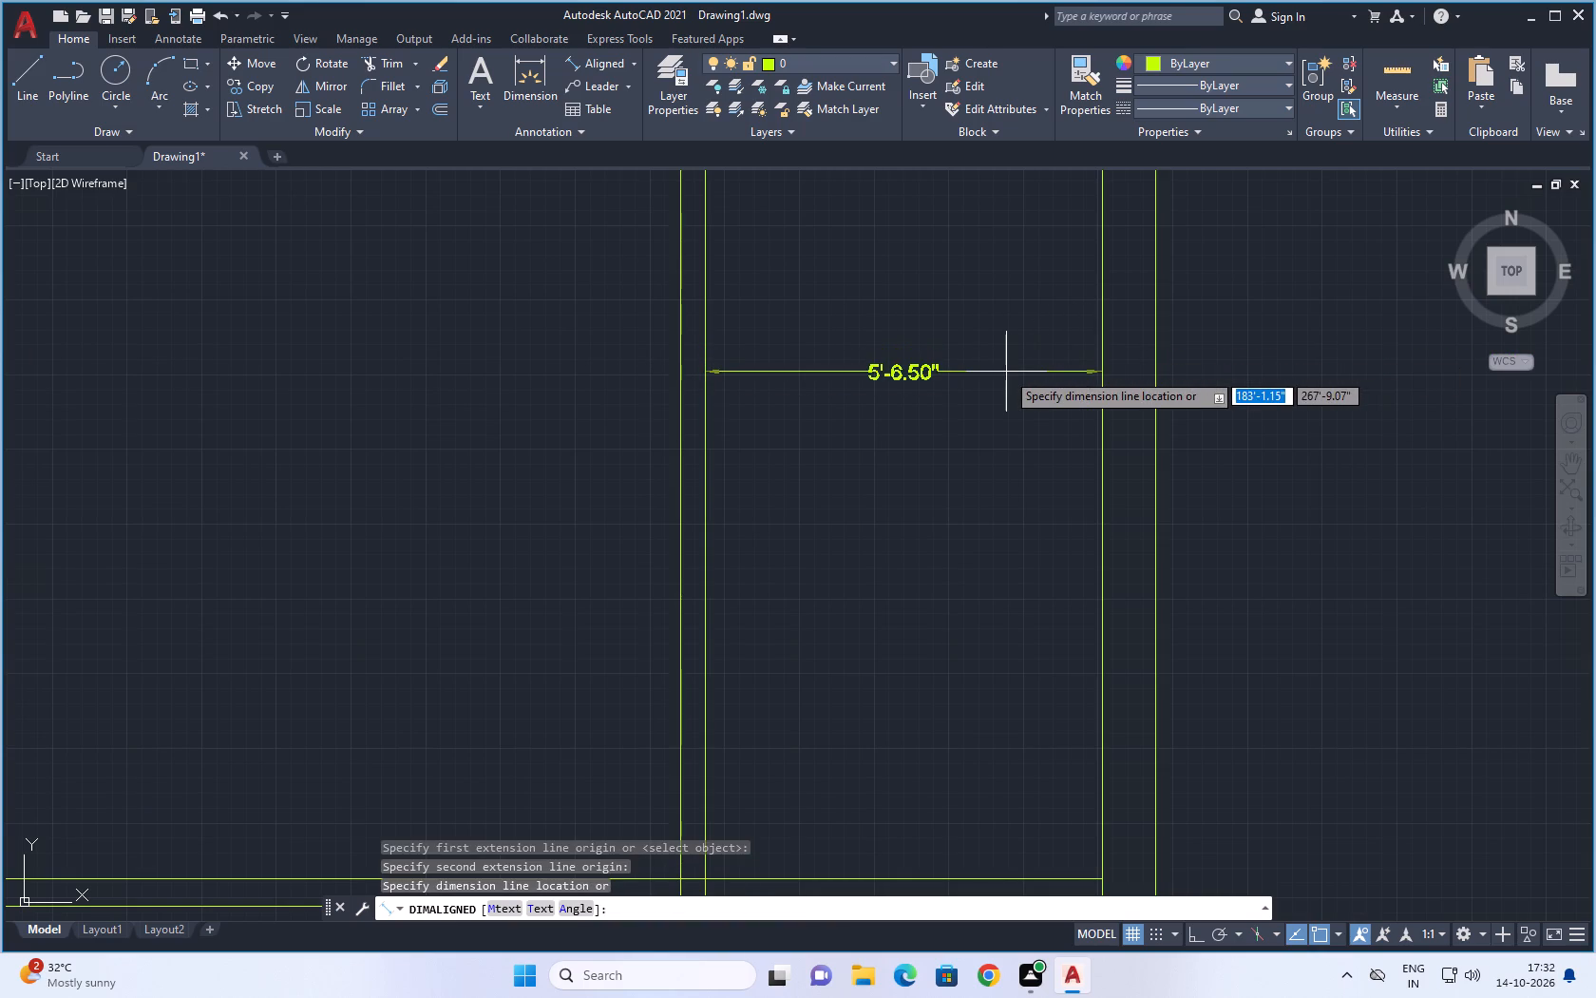
pyautogui.press('Escape')
# Trim away the central vertical partition above the topmost horizontal partition.
pyautogui.scroll(-1, 974, 366)
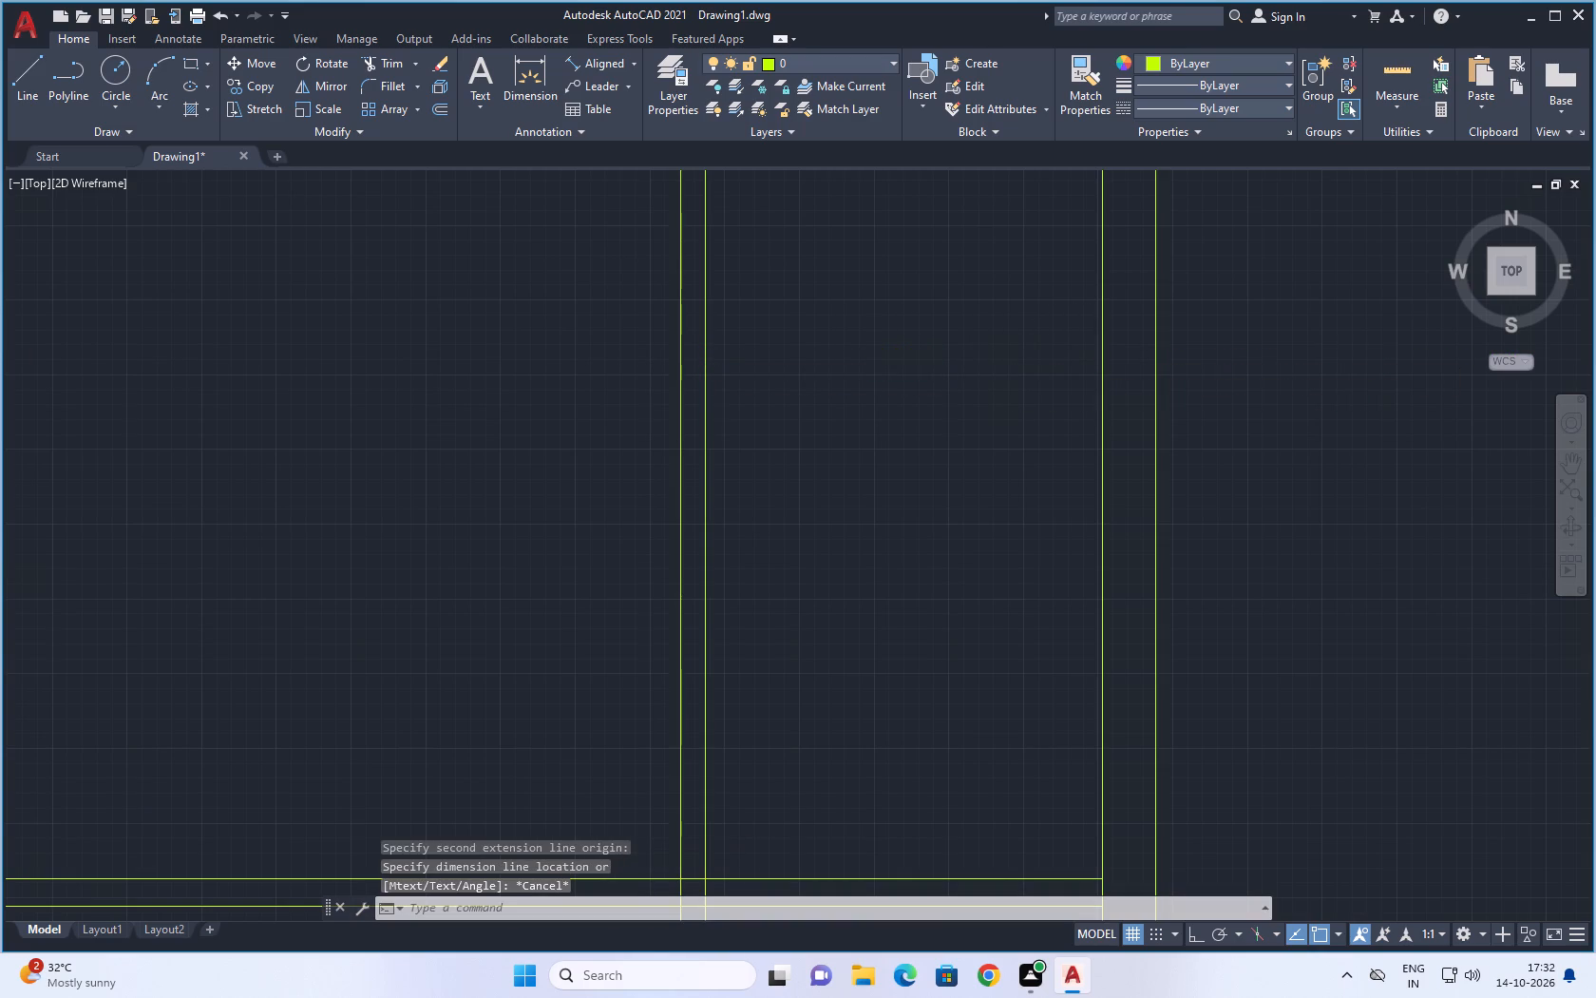
pyautogui.scroll(-4, 974, 366)
pyautogui.scroll(1, 1064, 367)
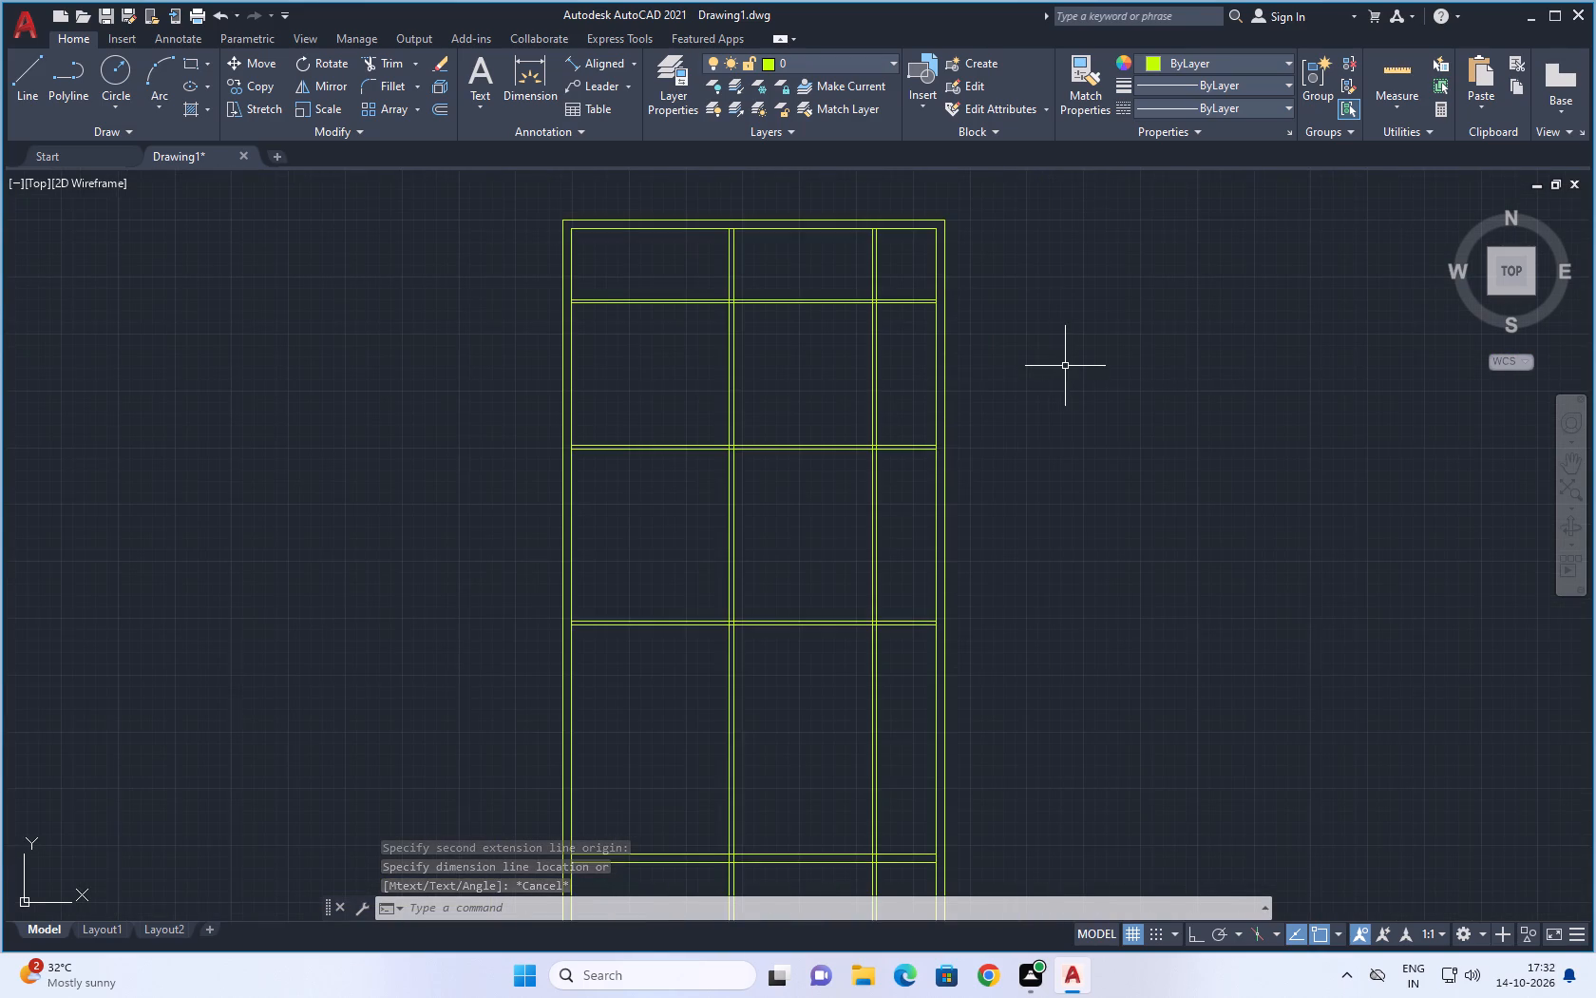
pyautogui.moveTo(1052, 388); pyautogui.dragTo(1065, 404, button='middle')
pyautogui.scroll(-1, 1027, 393)
pyautogui.moveTo(1029, 406); pyautogui.dragTo(1070, 452, button='middle')
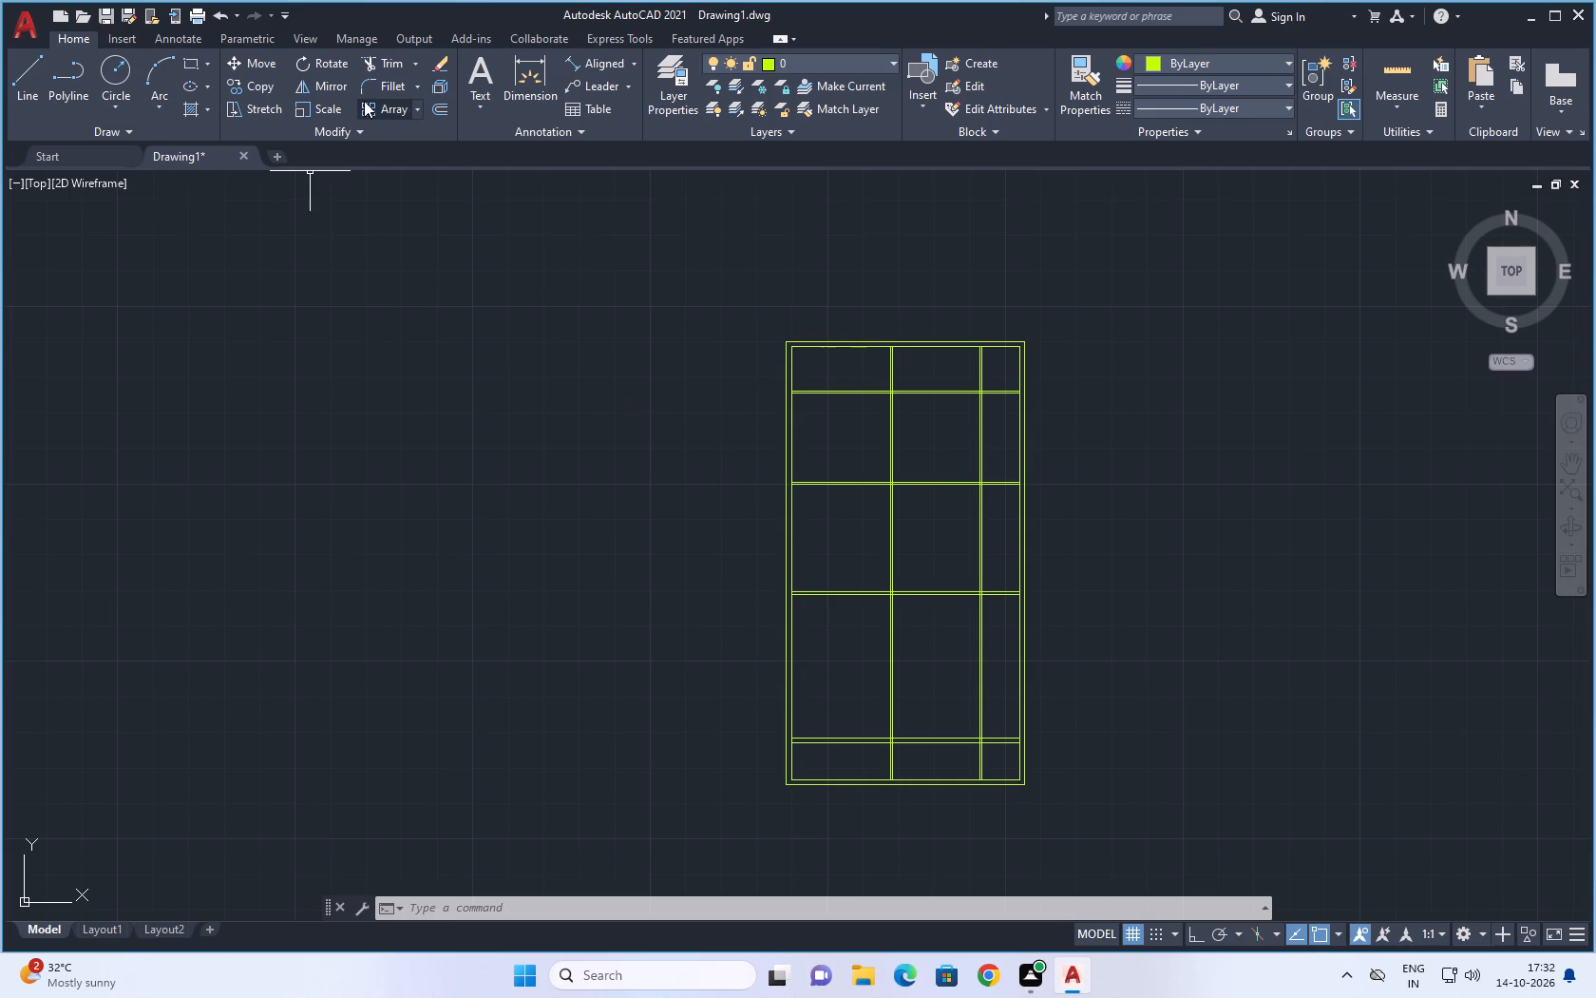
pyautogui.click(371, 62)
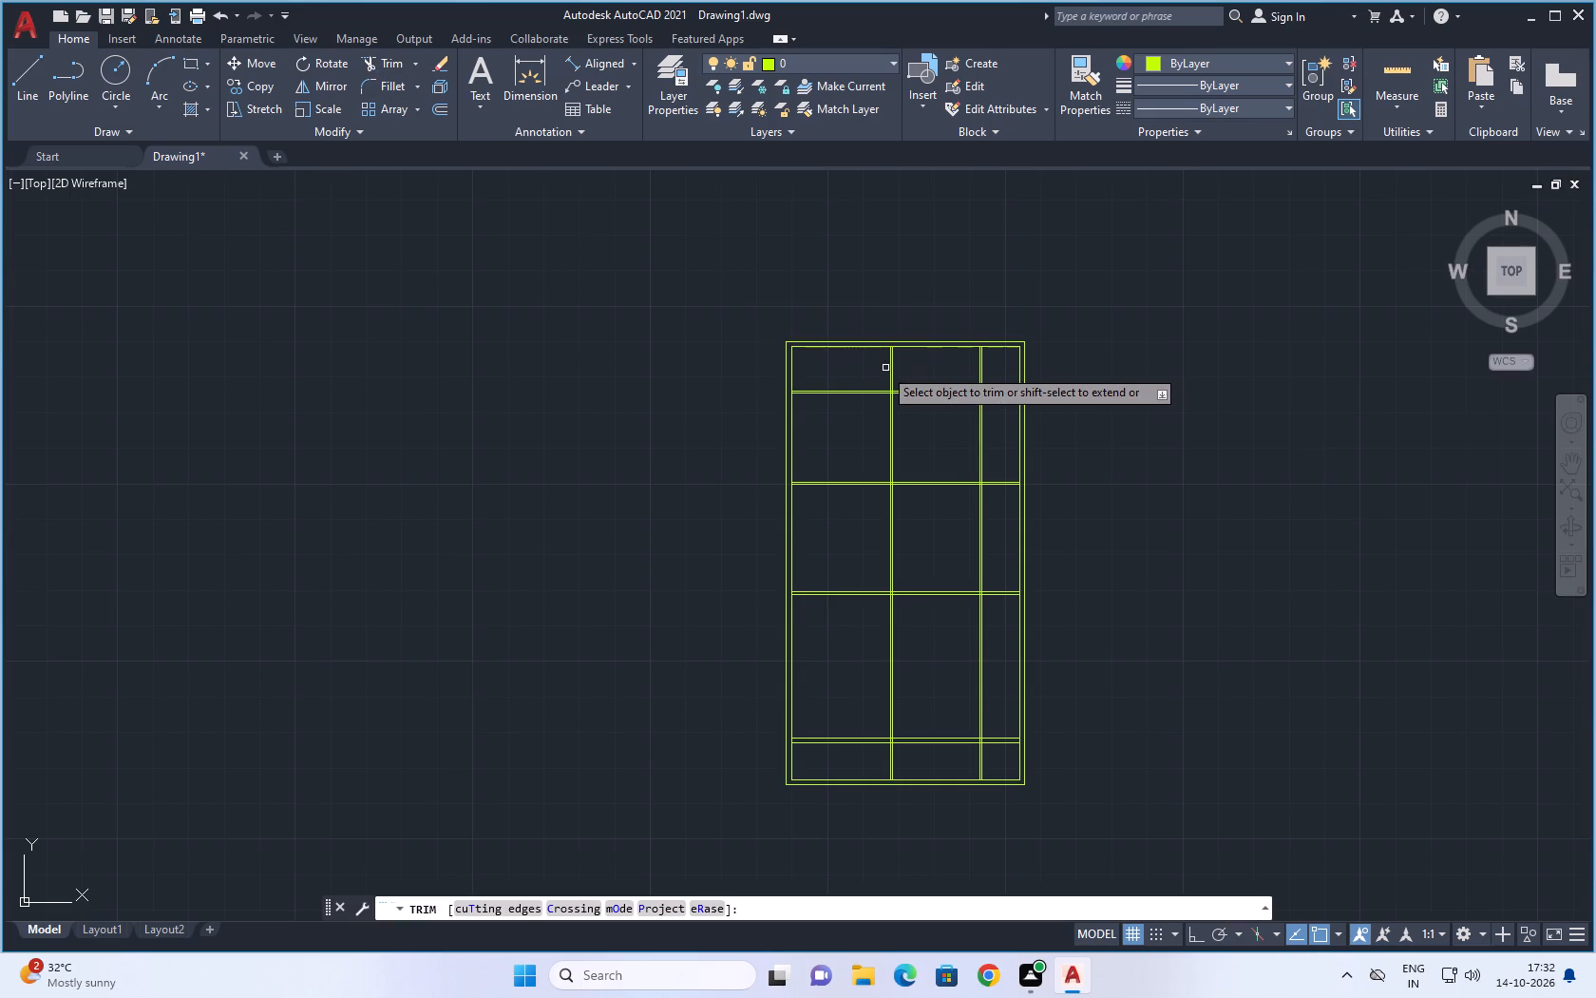
pyautogui.moveTo(883, 368); pyautogui.dragTo(917, 373)
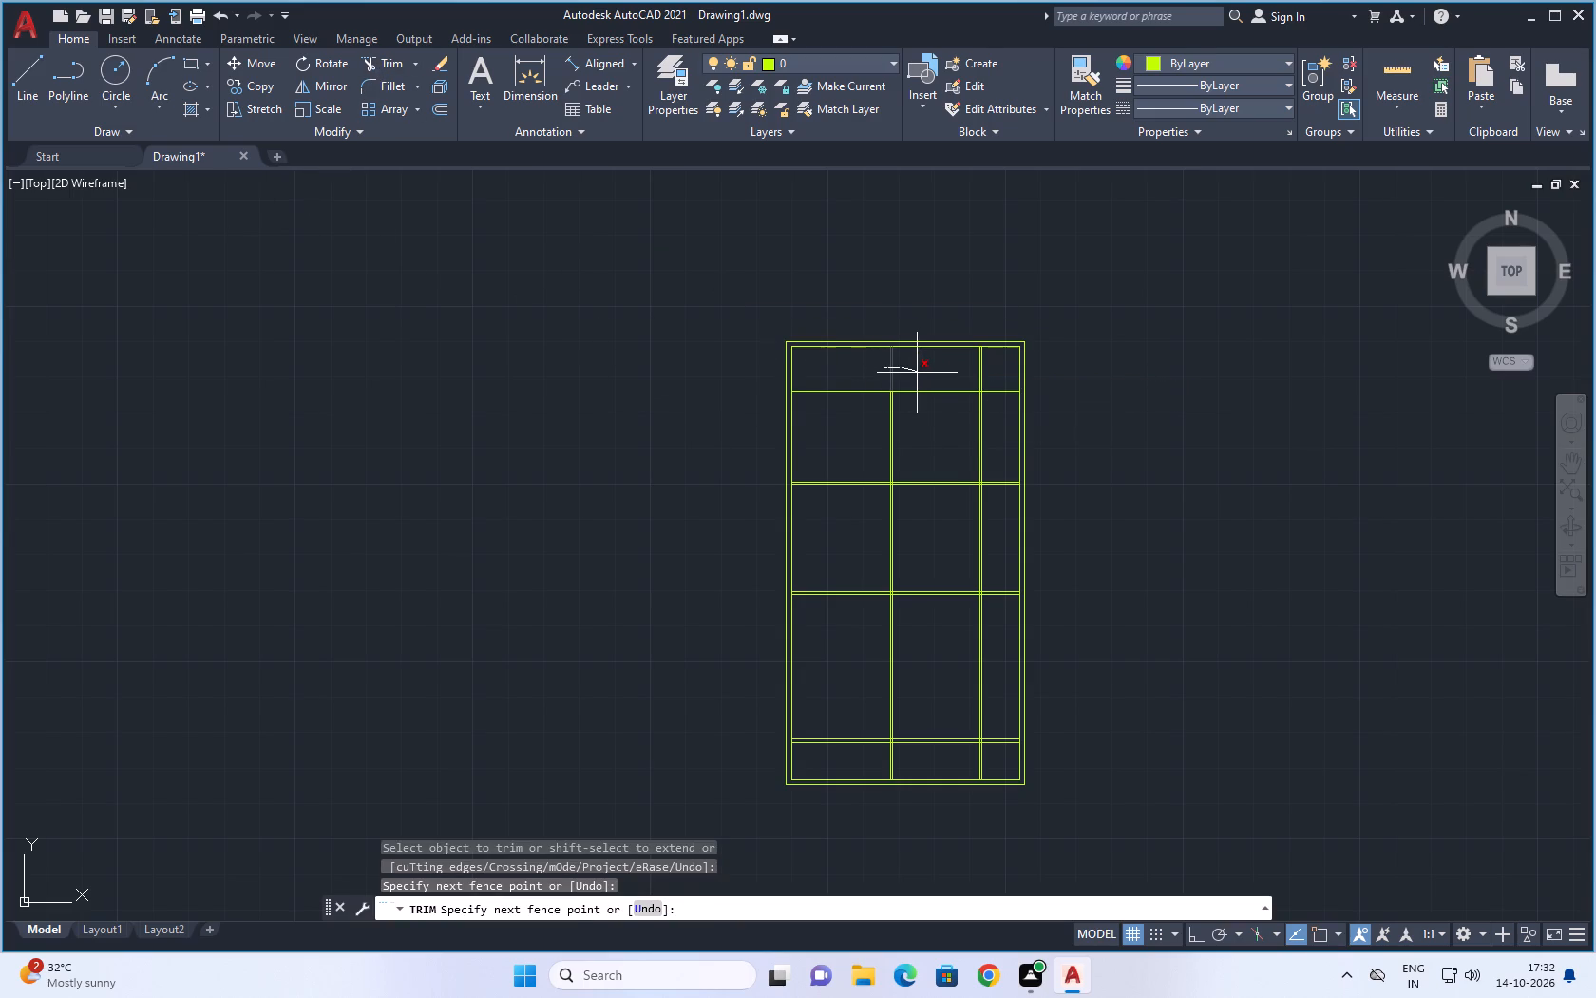
pyautogui.moveTo(917, 373); pyautogui.dragTo(918, 373)
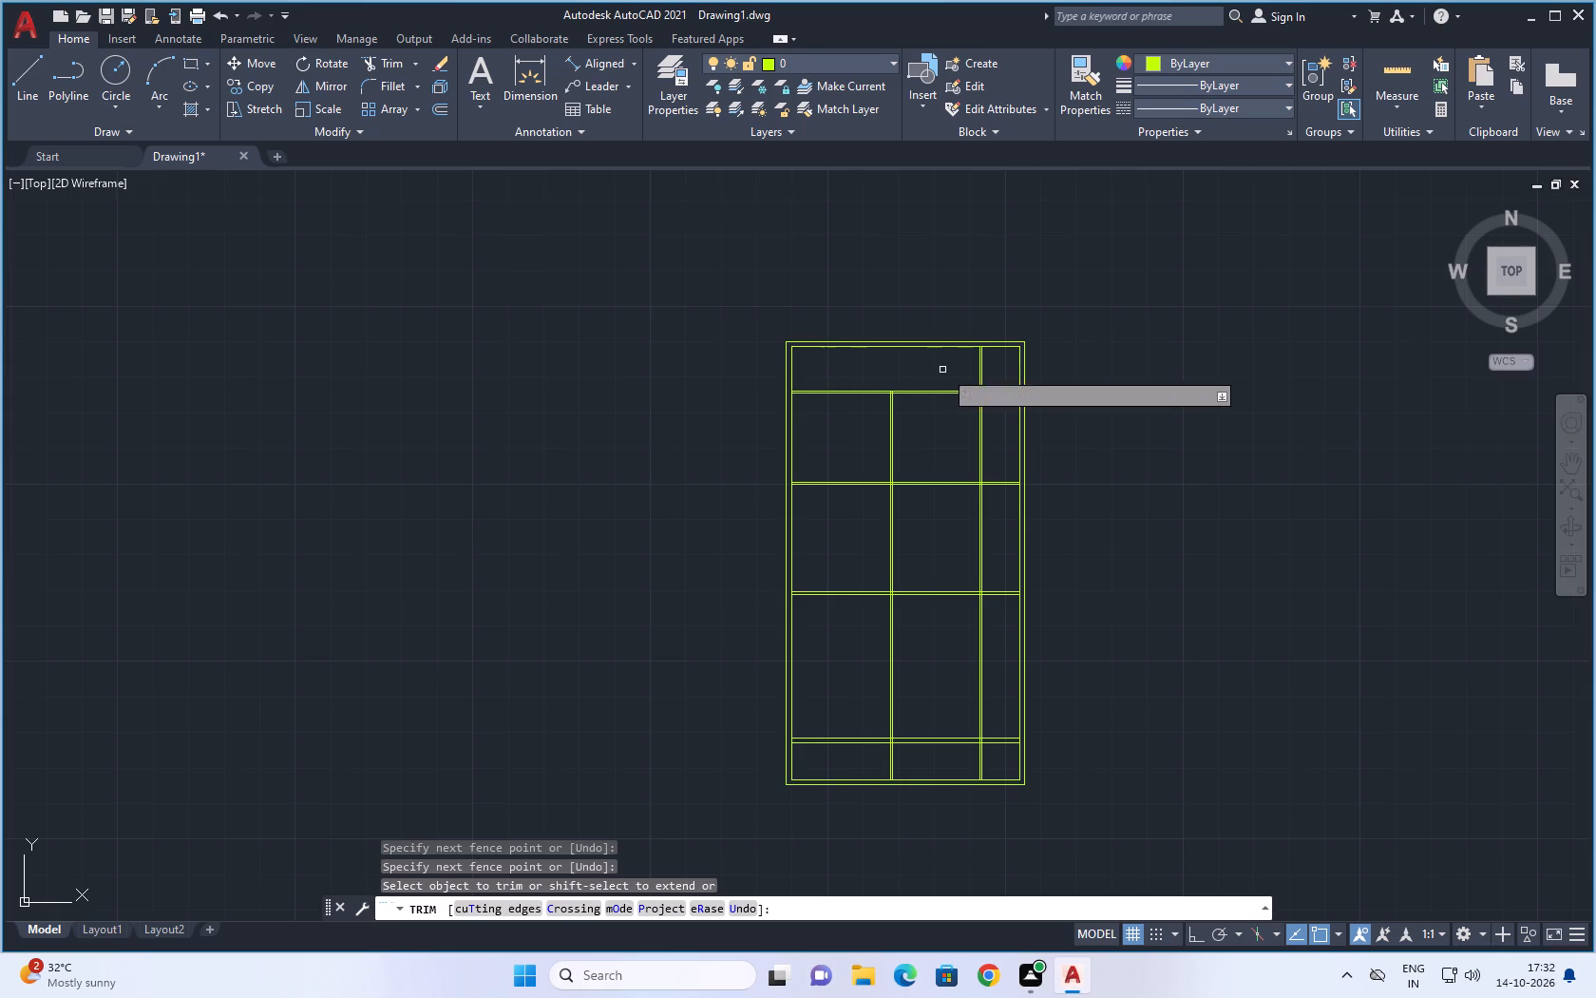
pyautogui.click(963, 371)
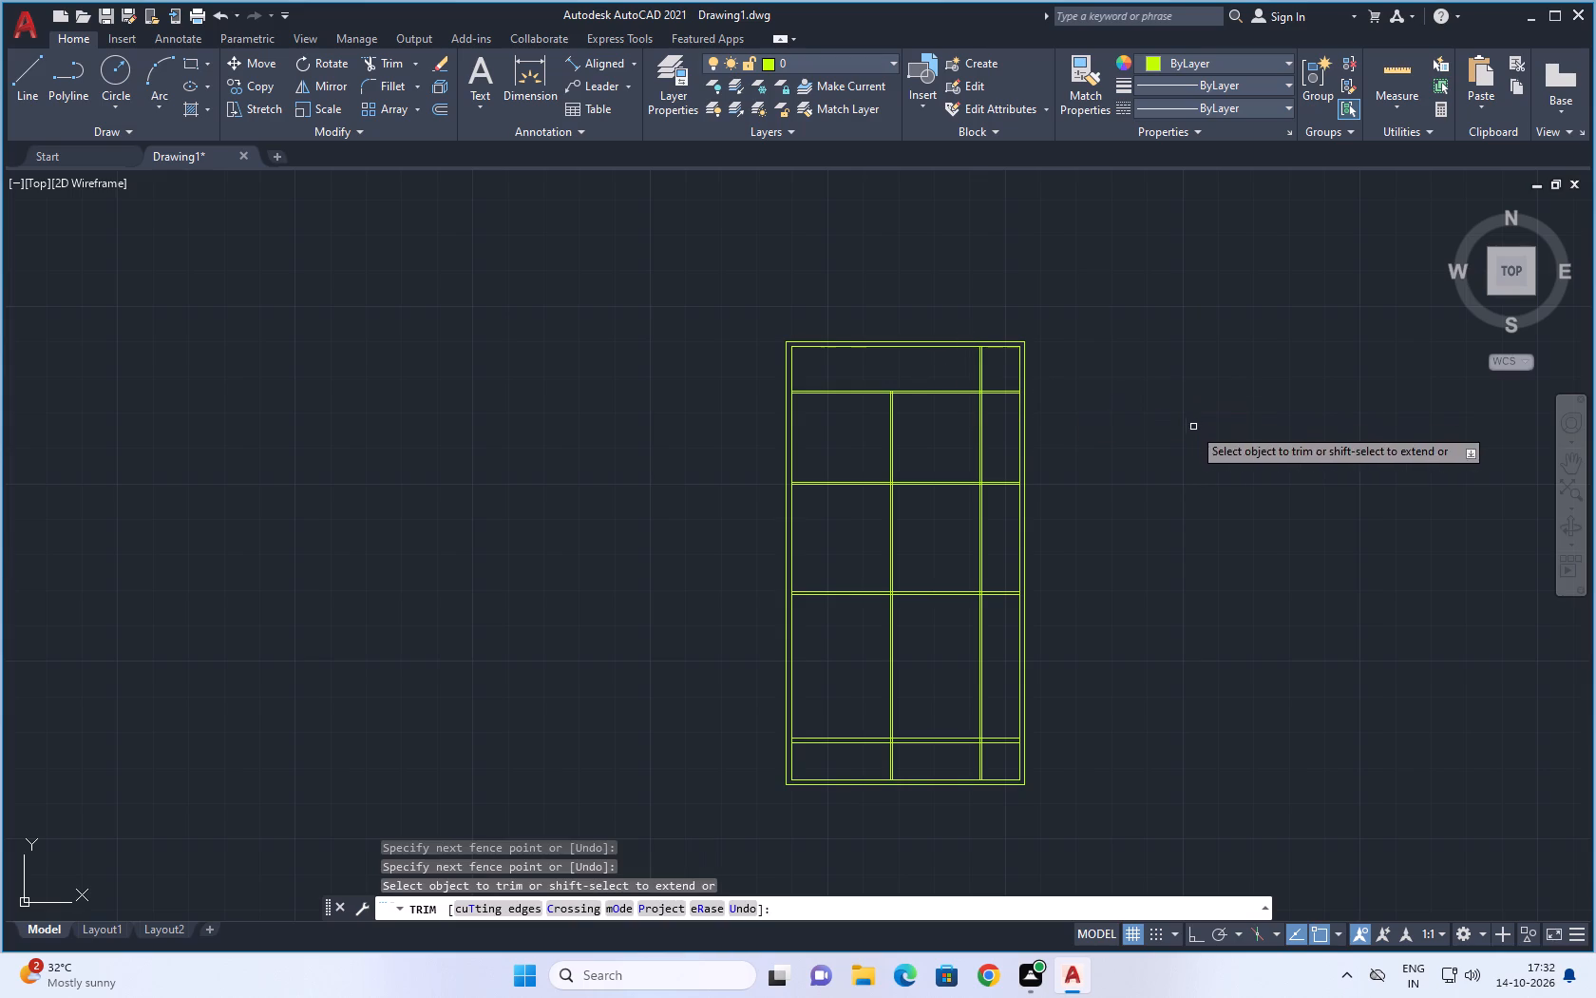
# Trim the two upper horizontal partitions between the second vertical partition and the right inner wall.
pyautogui.moveTo(1161, 420); pyautogui.dragTo(1094, 333, button='middle')
pyautogui.scroll(1, 1015, 435)
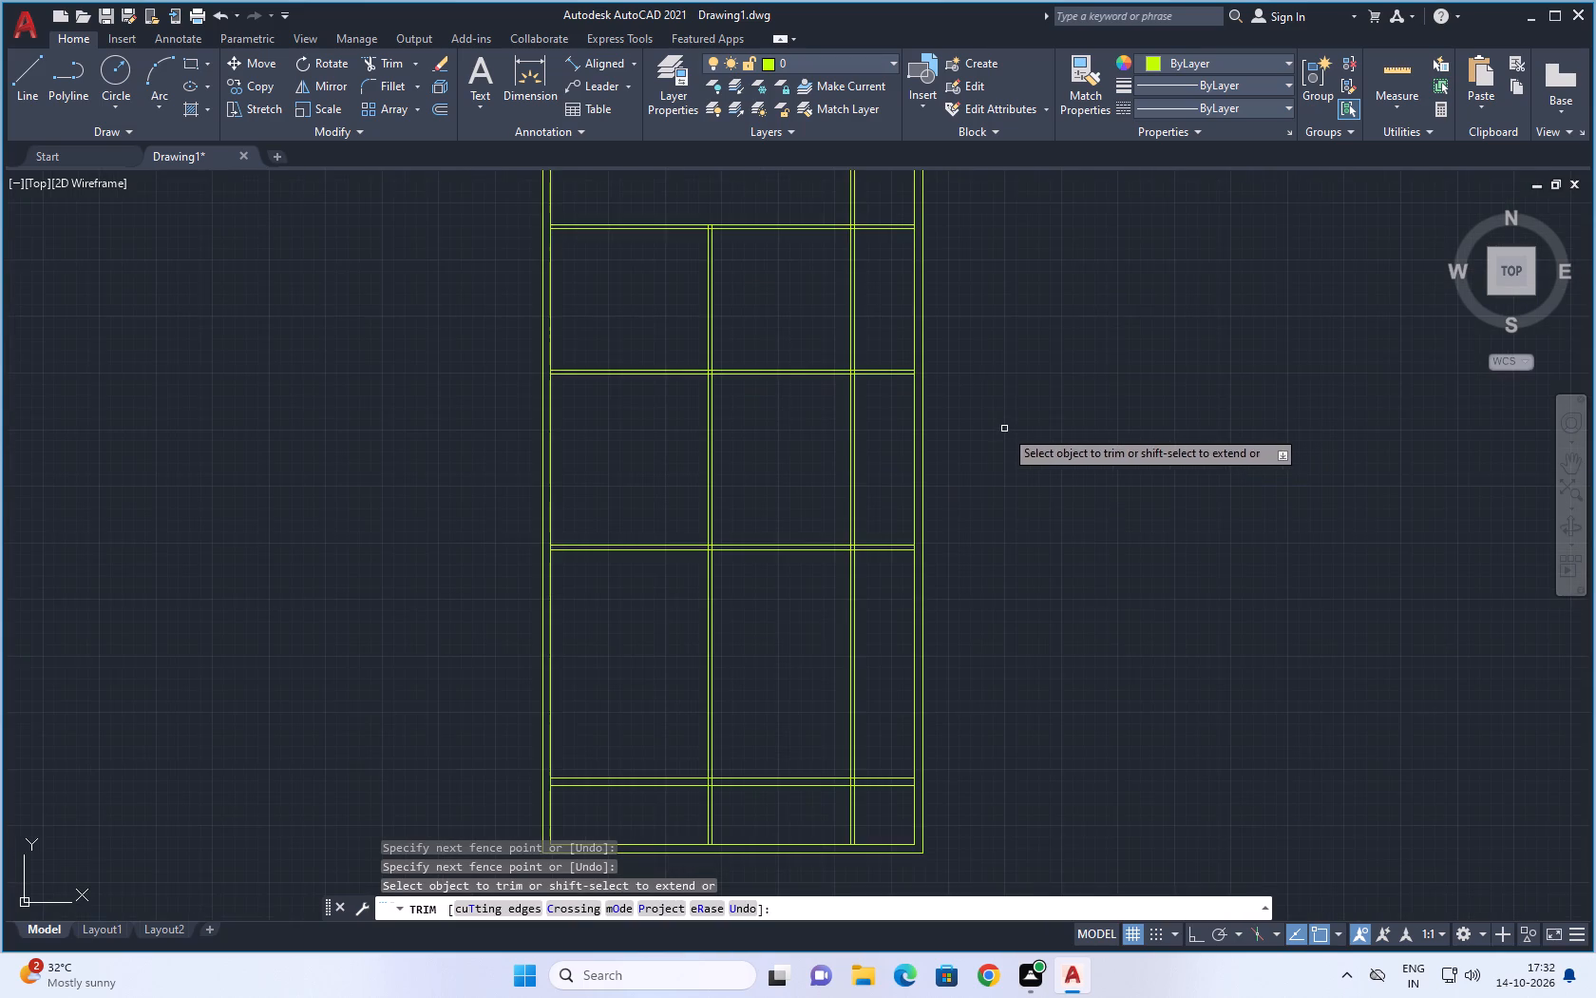
pyautogui.moveTo(1003, 429); pyautogui.dragTo(1040, 448, button='middle')
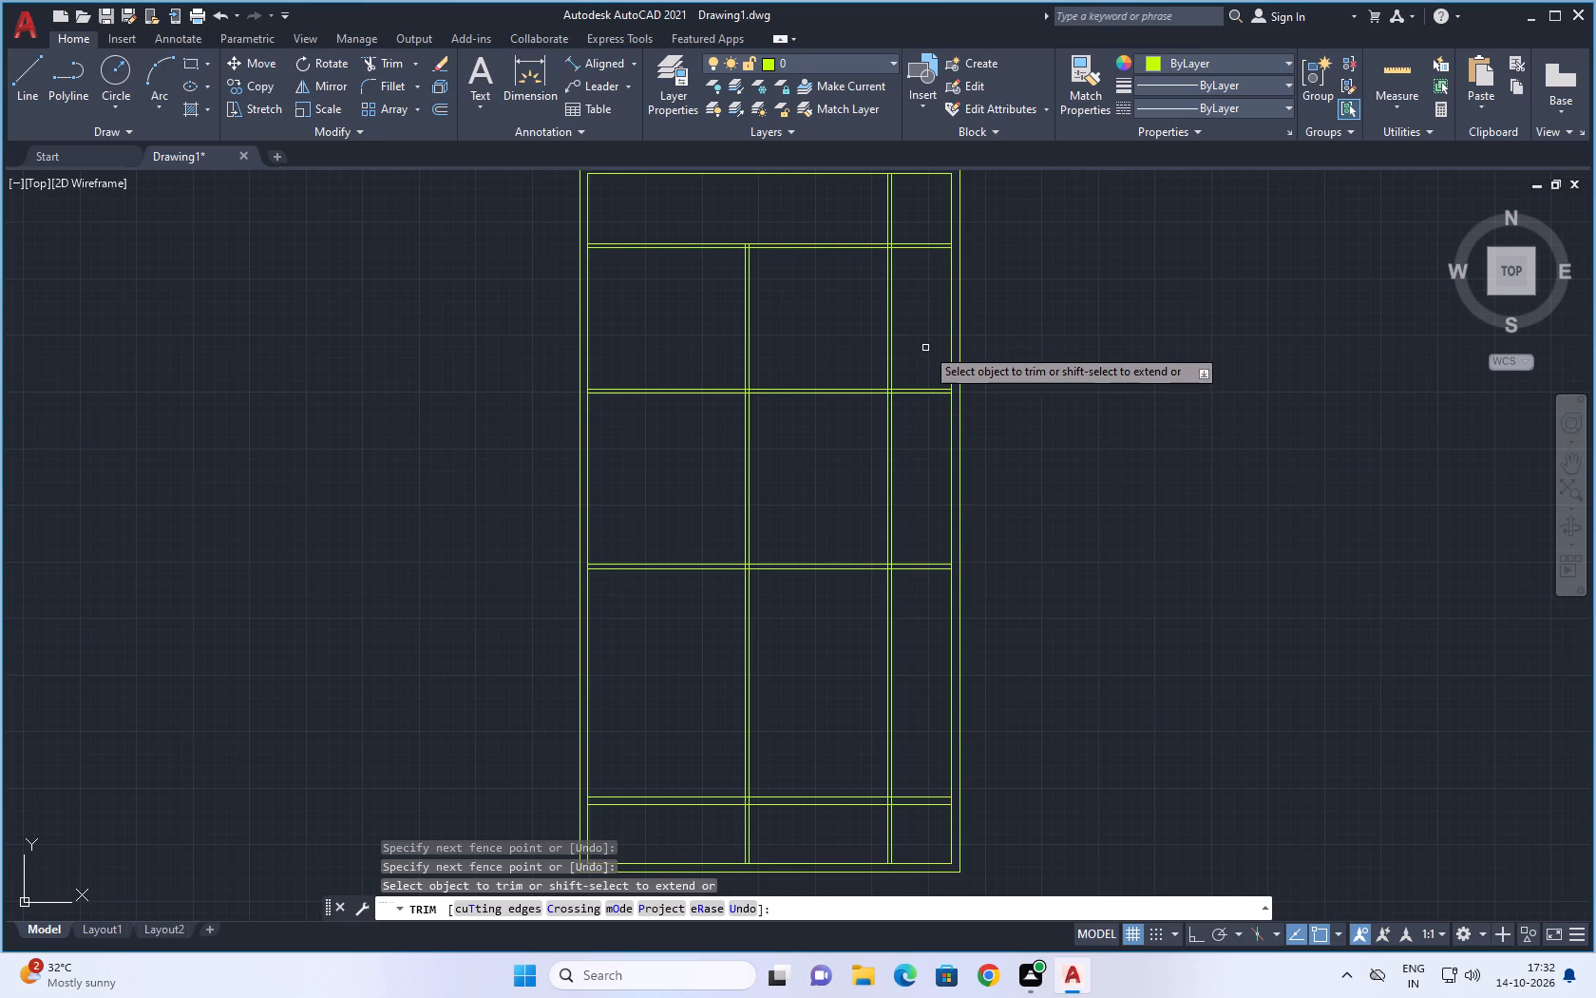
pyautogui.moveTo(926, 223); pyautogui.dragTo(929, 388)
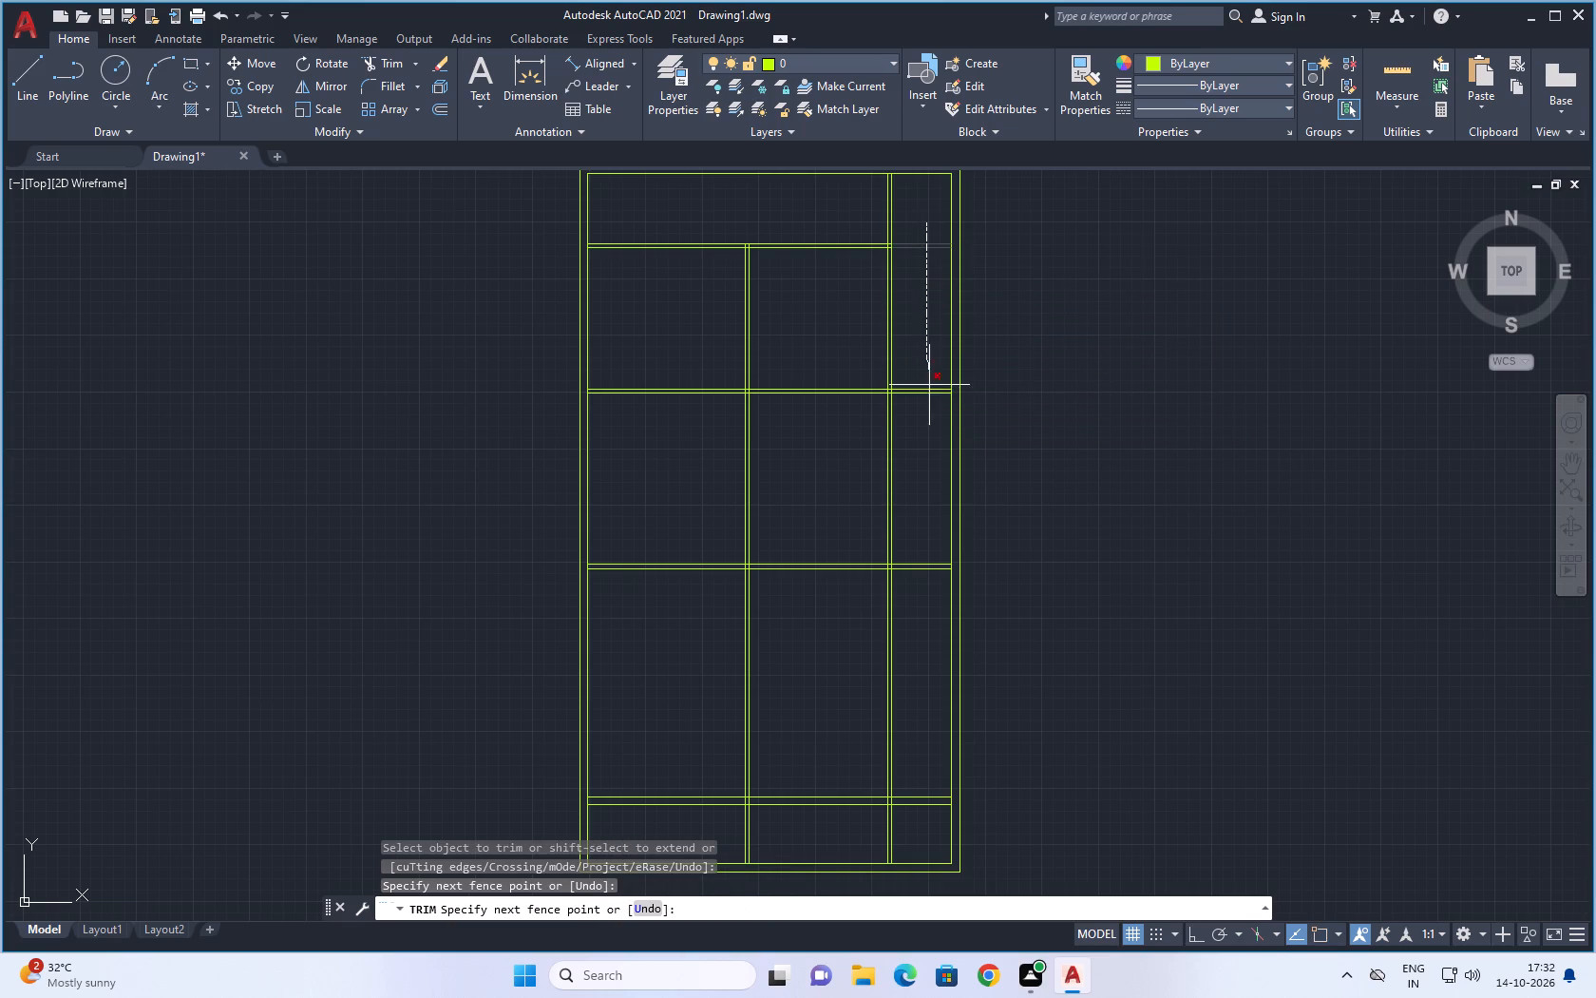
pyautogui.moveTo(929, 388); pyautogui.dragTo(933, 430)
# Trim both vertical partitions out of the two large bays between the second and lowest horizontal partitions.
pyautogui.moveTo(1024, 400); pyautogui.dragTo(1020, 400, button='middle')
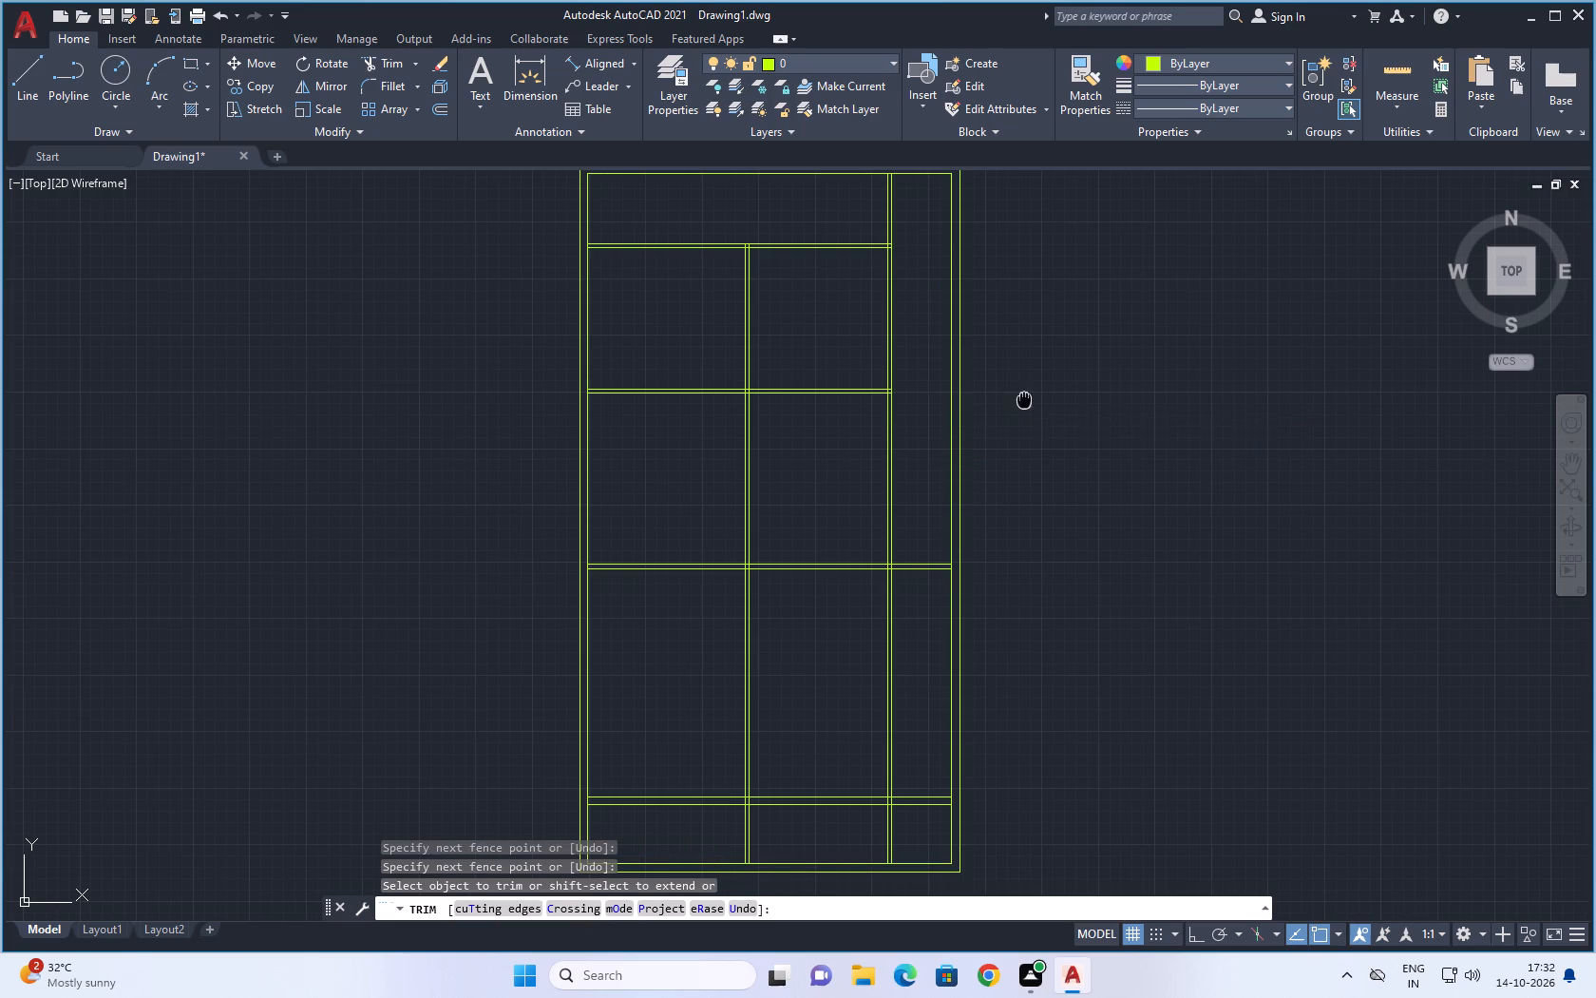
pyautogui.moveTo(1020, 400); pyautogui.dragTo(1005, 355, button='middle')
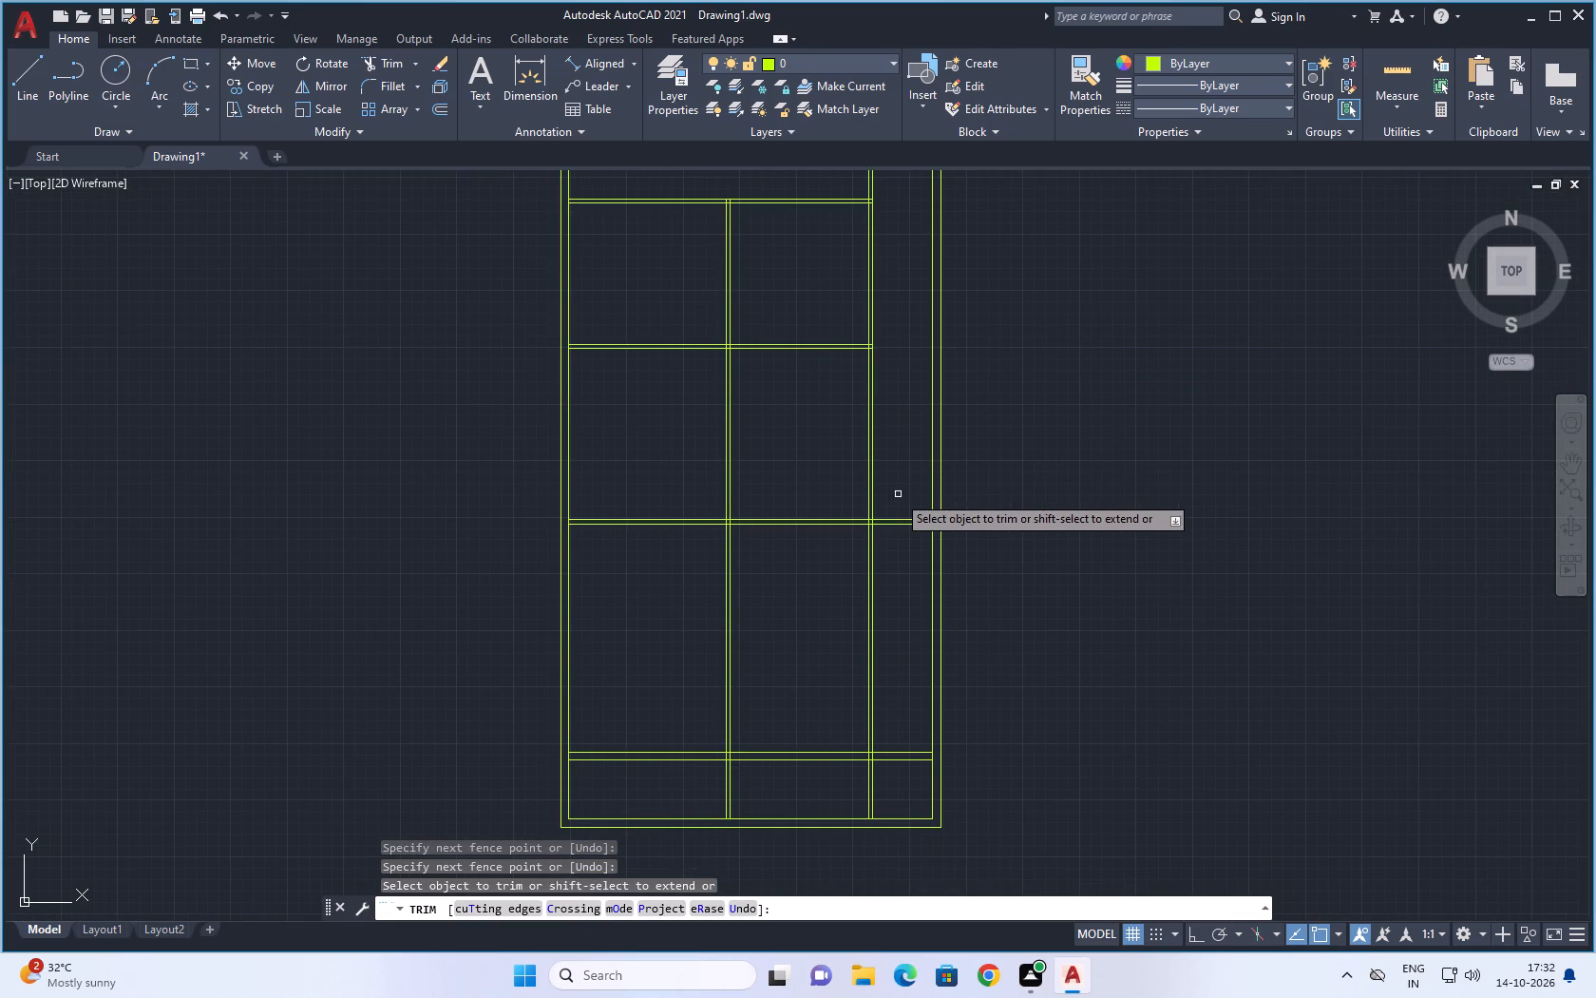
pyautogui.moveTo(880, 438); pyautogui.dragTo(769, 460)
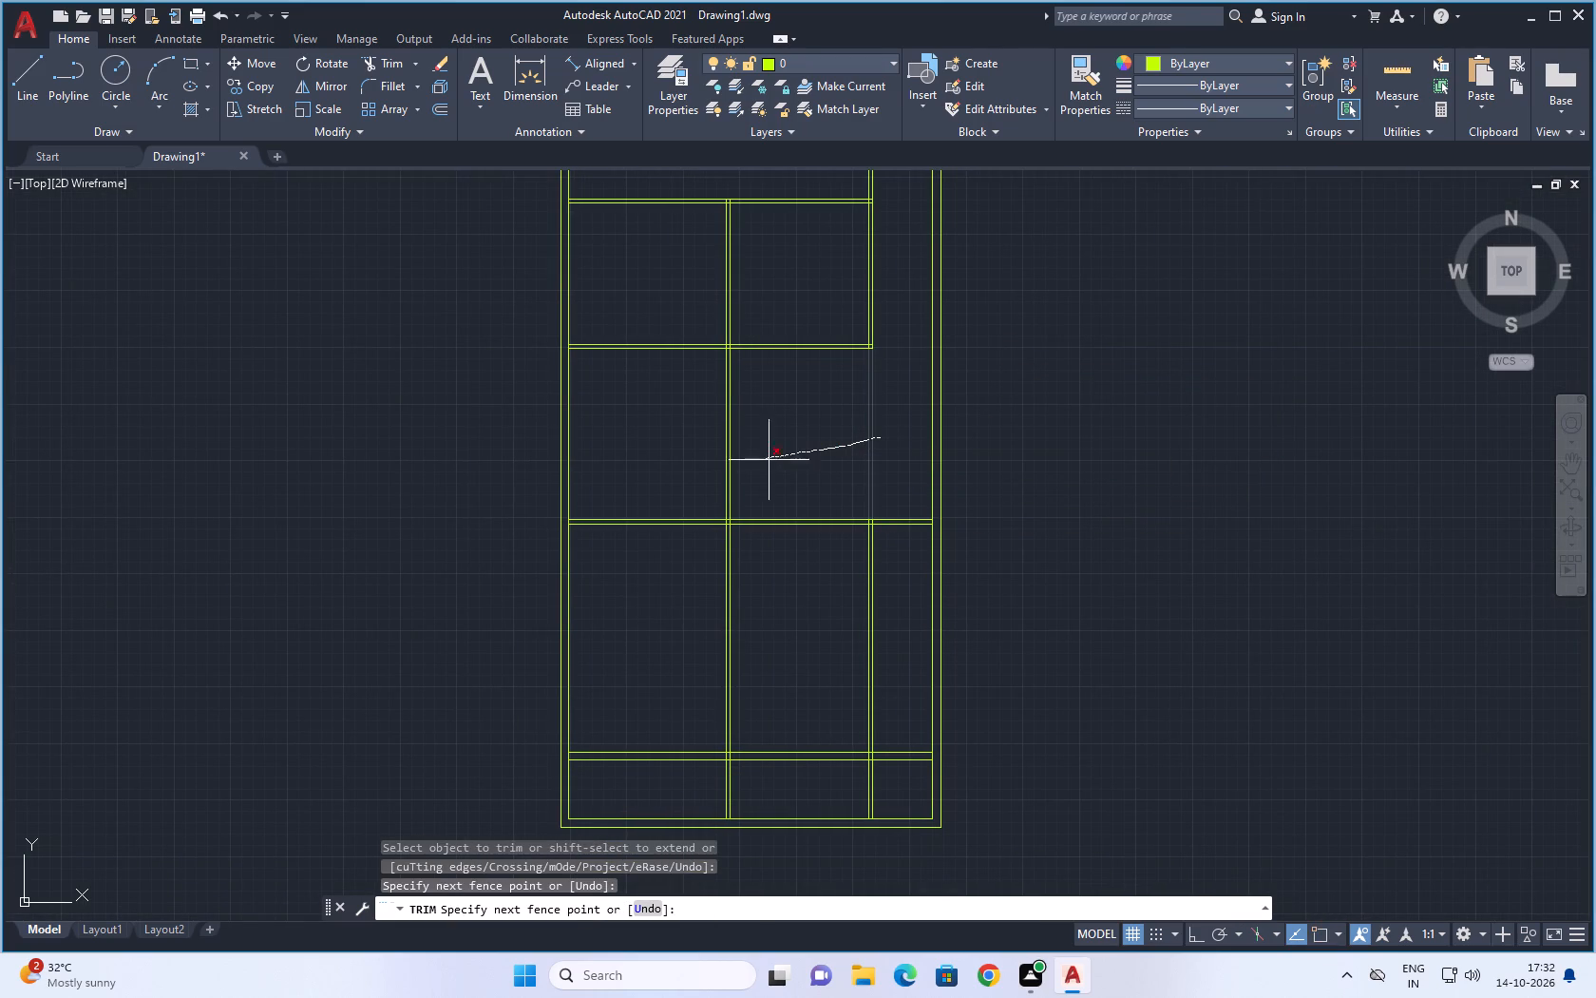
pyautogui.moveTo(769, 460); pyautogui.dragTo(697, 479)
pyautogui.moveTo(697, 479); pyautogui.dragTo(694, 480)
pyautogui.moveTo(885, 606); pyautogui.dragTo(696, 606)
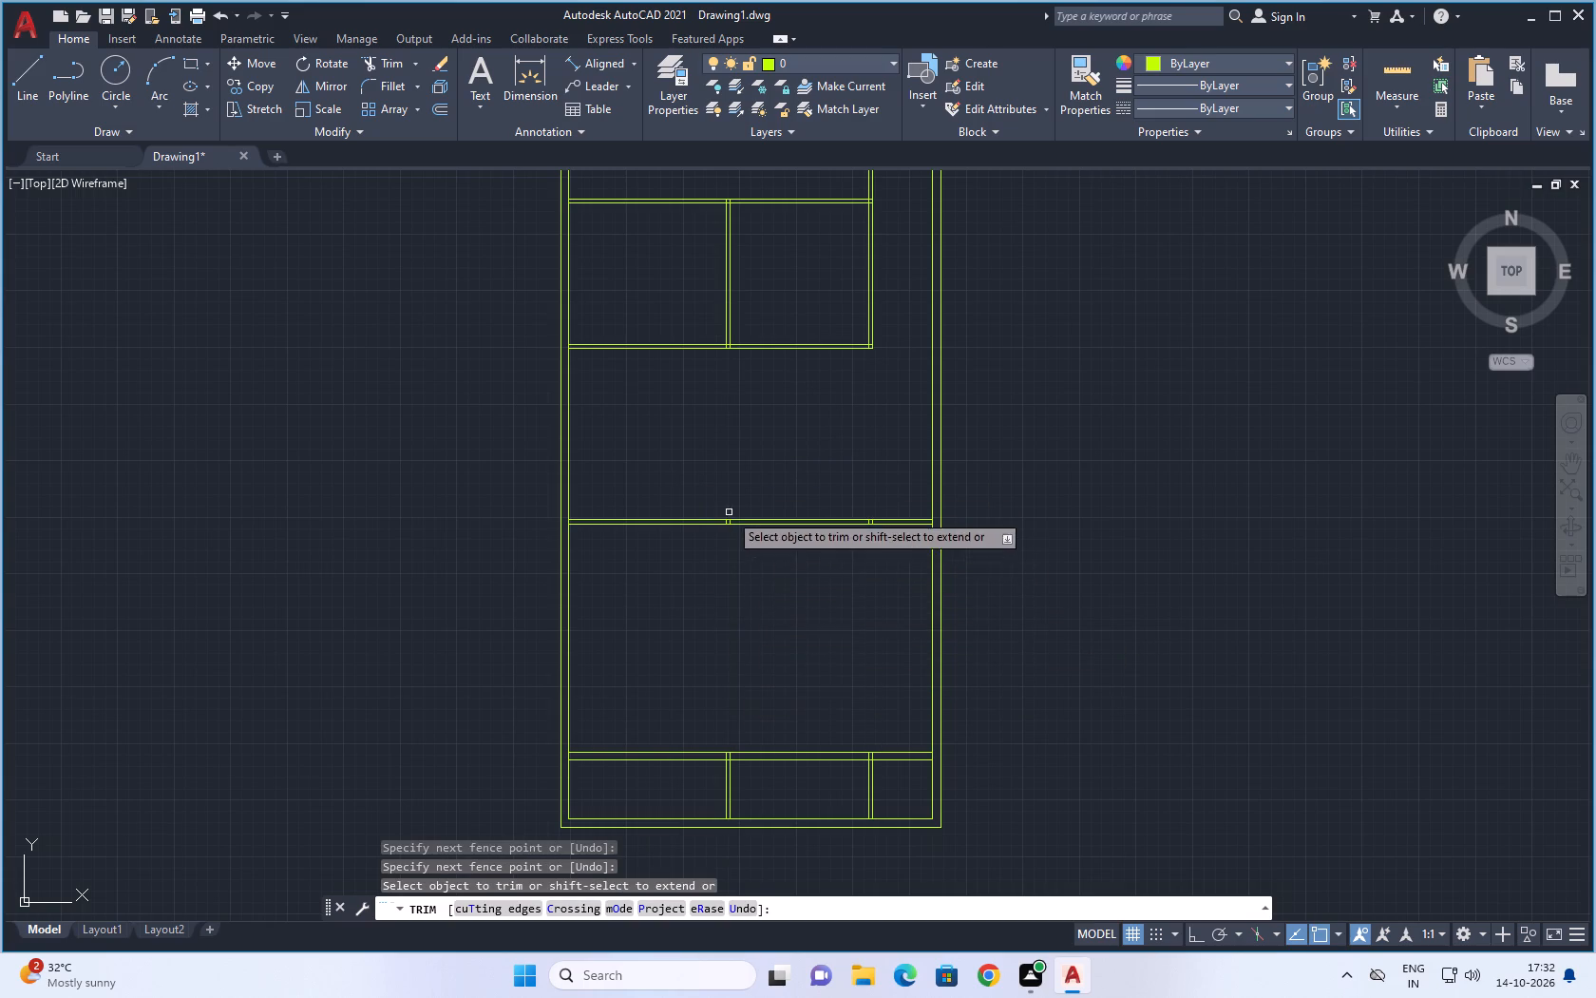
# Trim the leftover short vertical segments inside the third horizontal partition from the top.
pyautogui.scroll(4, 708, 500)
pyautogui.click(803, 645)
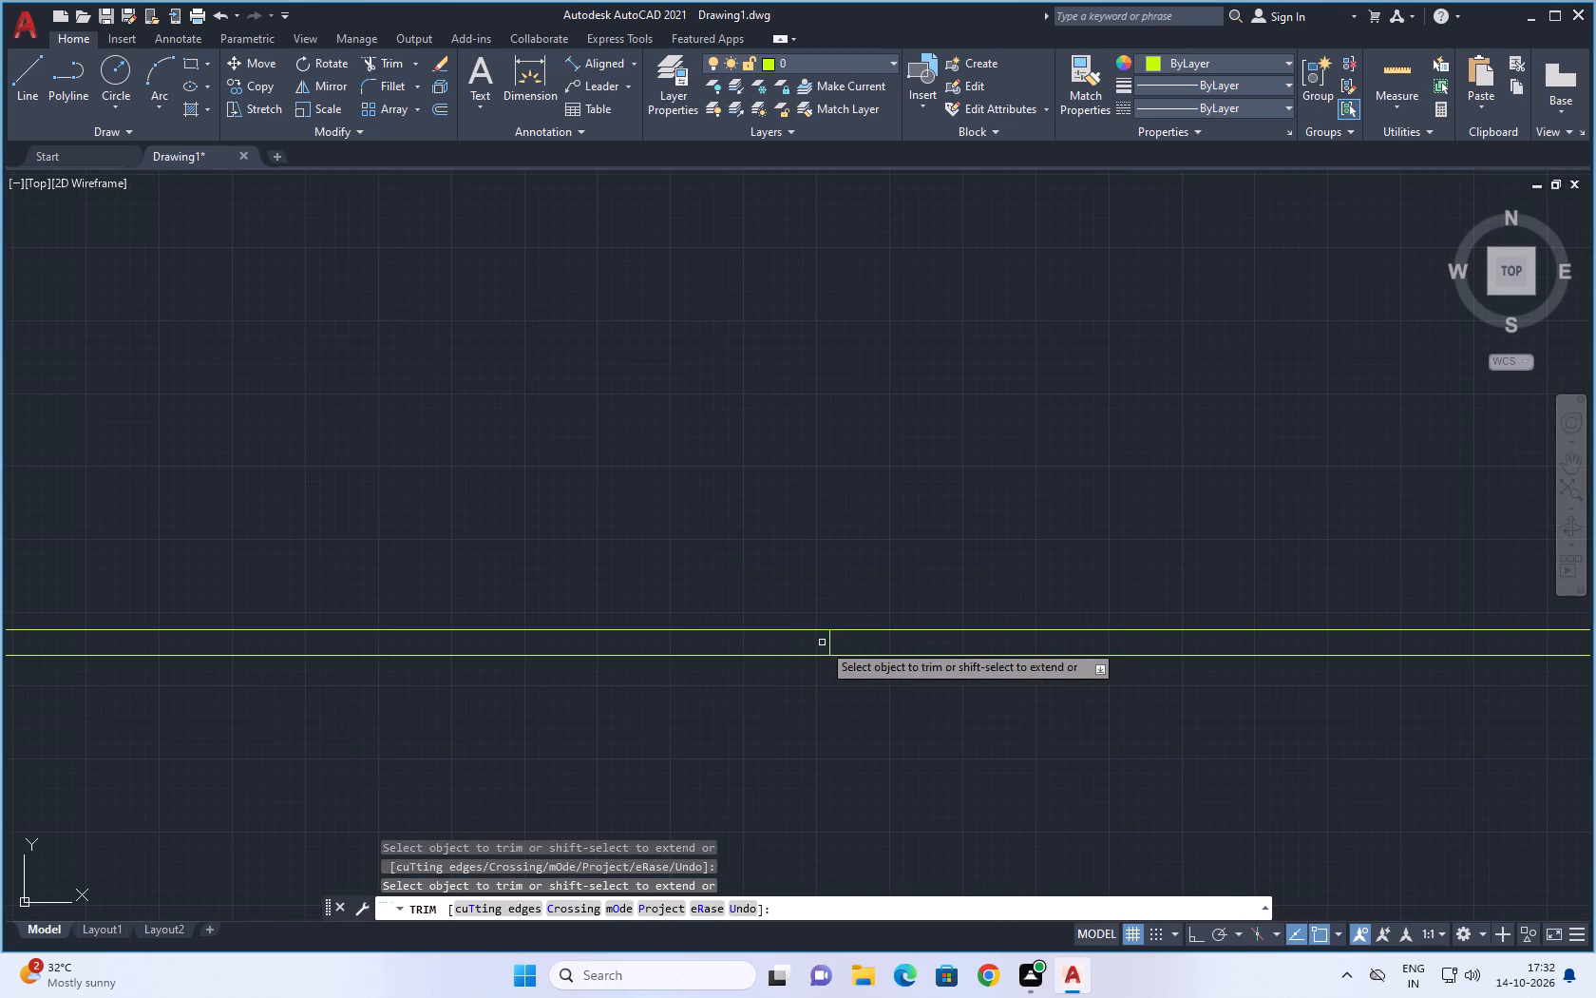
pyautogui.click(827, 643)
pyautogui.scroll(-6, 865, 525)
pyautogui.moveTo(941, 569); pyautogui.dragTo(857, 596, button='middle')
pyautogui.scroll(5, 857, 596)
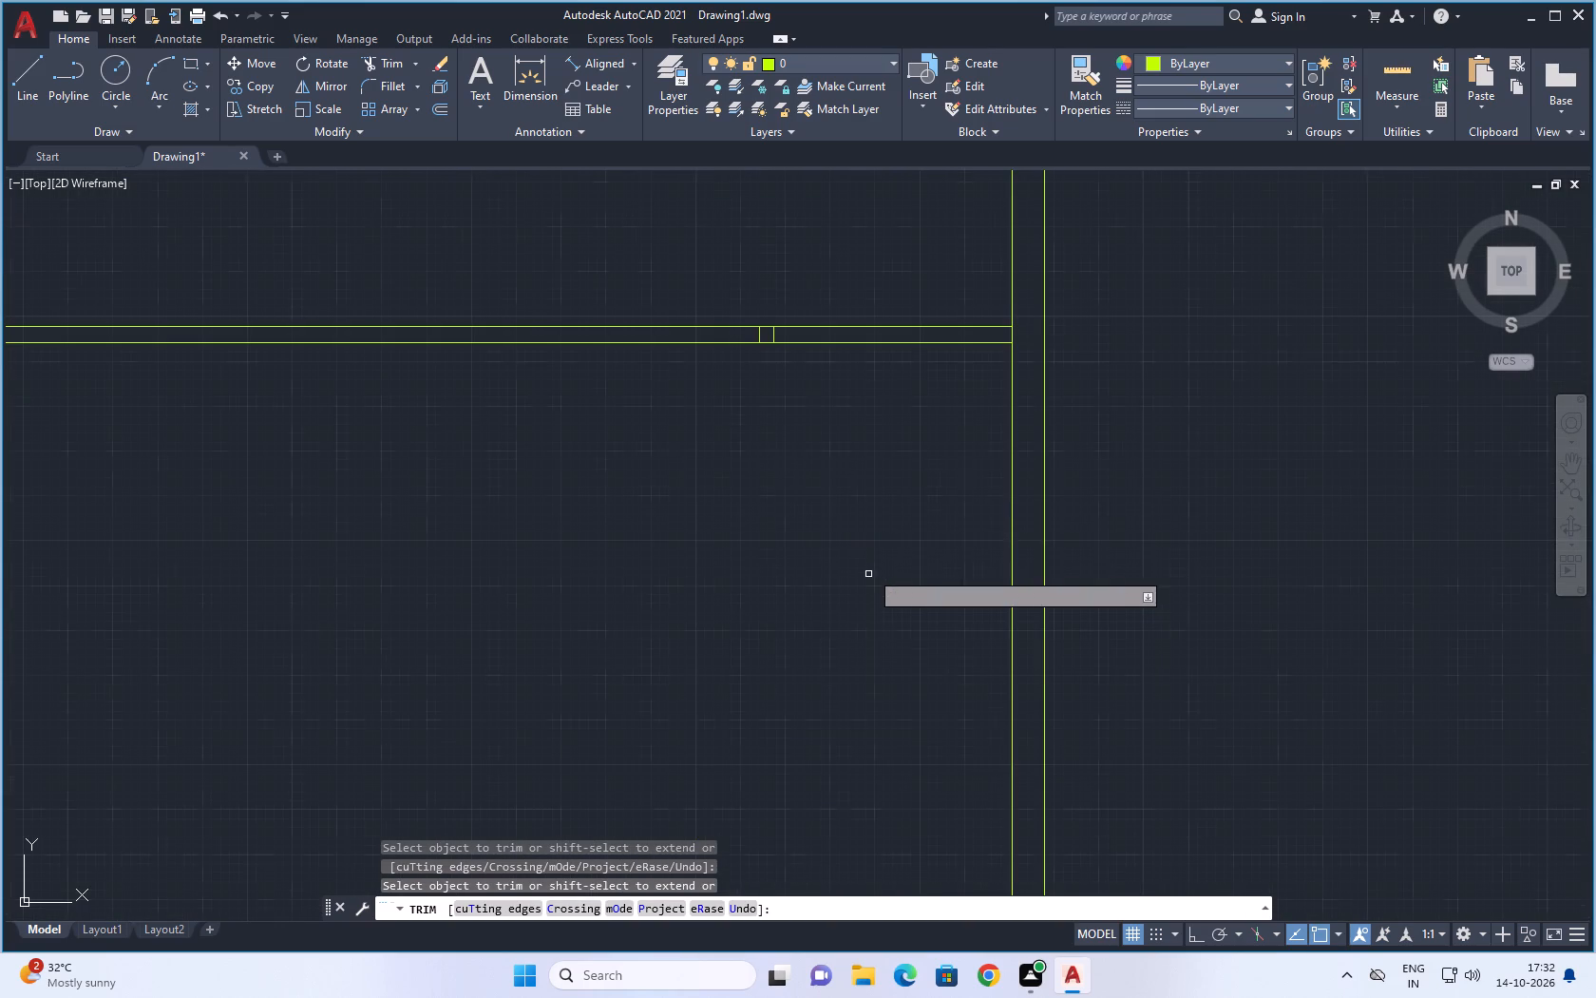
pyautogui.scroll(2, 743, 348)
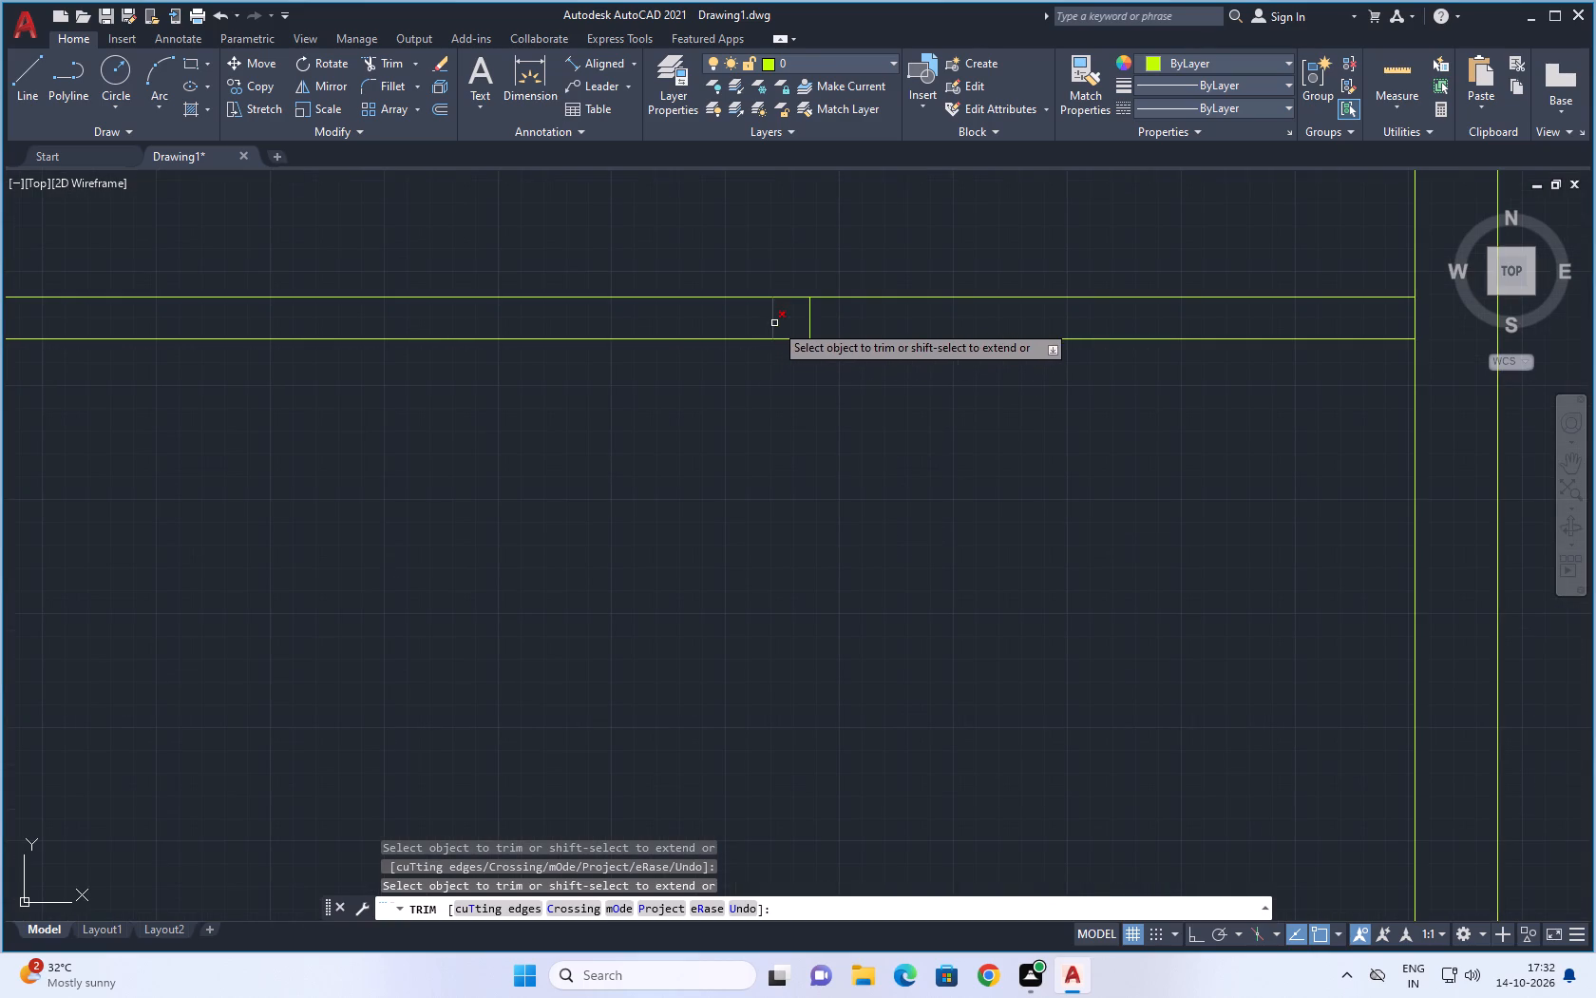
pyautogui.click(774, 323)
pyautogui.click(807, 325)
# Trim both vertical partitions out of the bottom strip below the lowest horizontal partition.
pyautogui.scroll(-3, 780, 592)
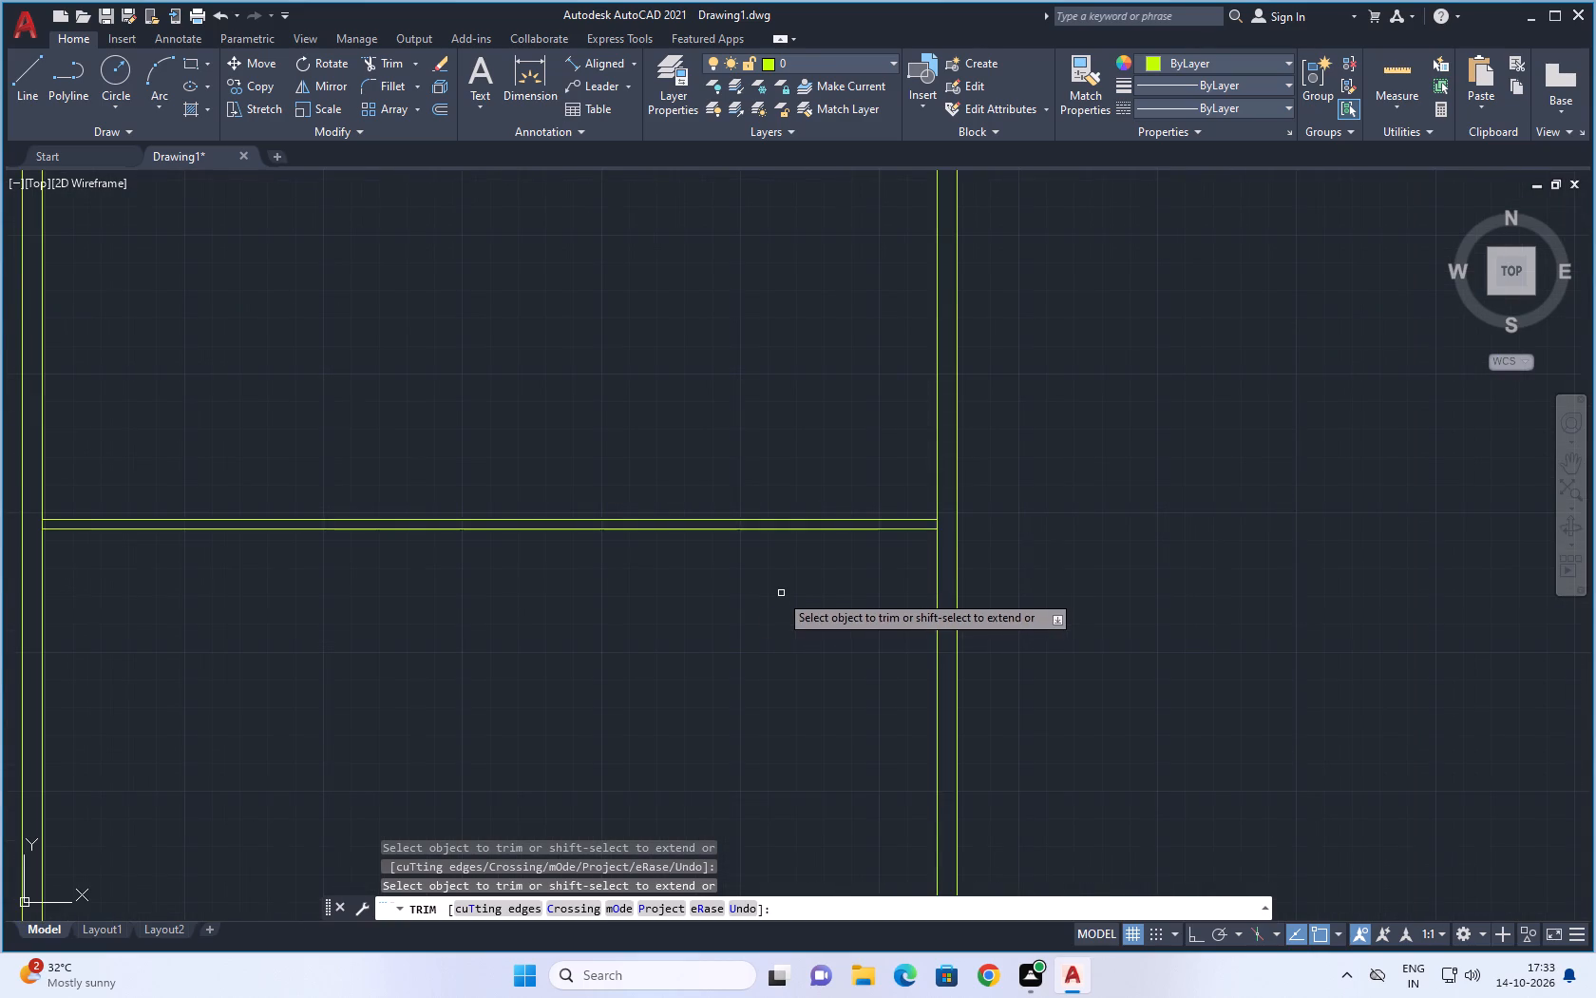
pyautogui.scroll(-4, 743, 600)
pyautogui.scroll(2, 700, 694)
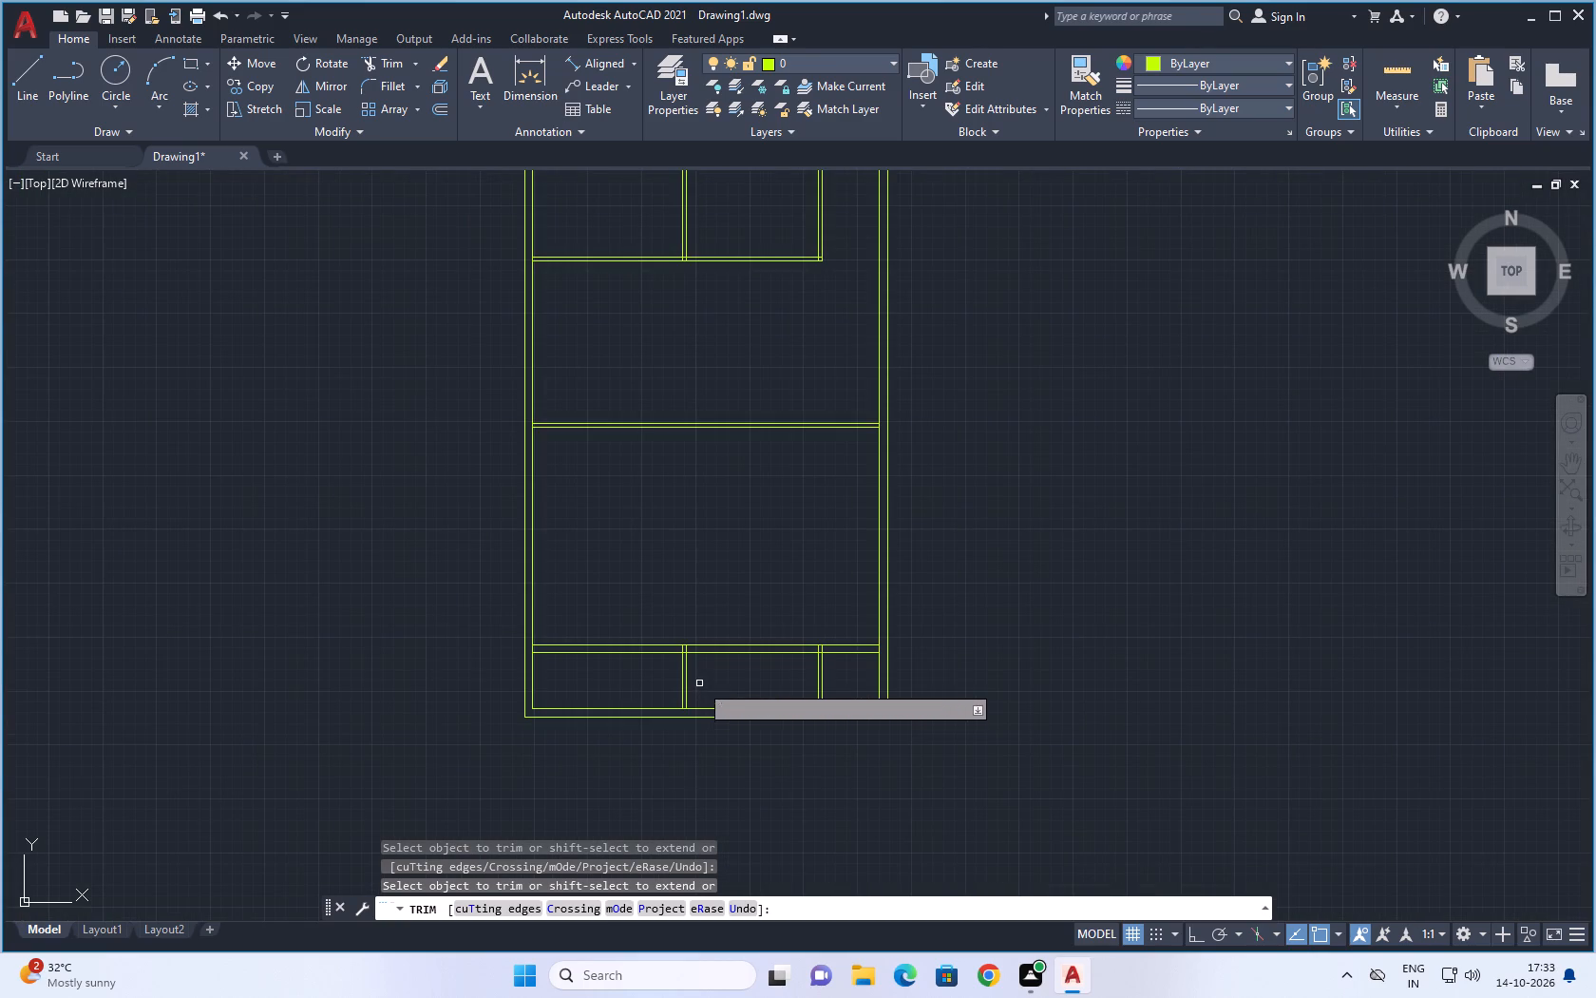
pyautogui.moveTo(656, 687); pyautogui.dragTo(838, 676)
pyautogui.scroll(3, 824, 664)
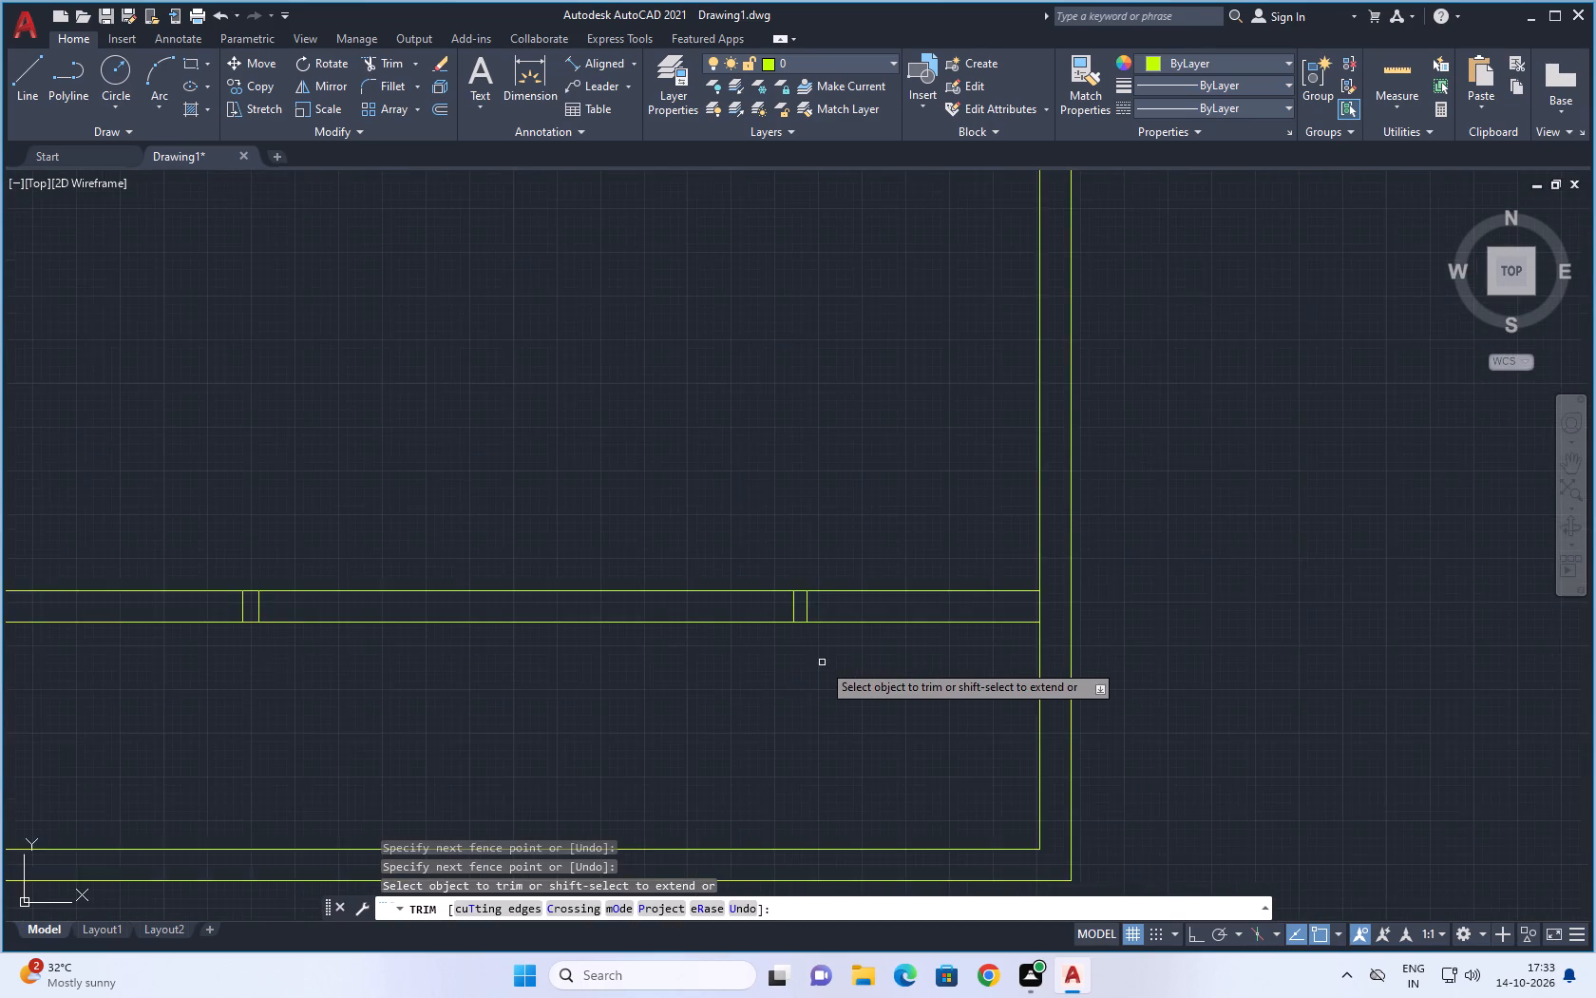
# Trim the leftover short segments of both vertical partitions inside the lowest horizontal partition.
pyautogui.scroll(1, 811, 654)
pyautogui.moveTo(814, 584); pyautogui.dragTo(753, 584)
pyautogui.scroll(-3, 721, 594)
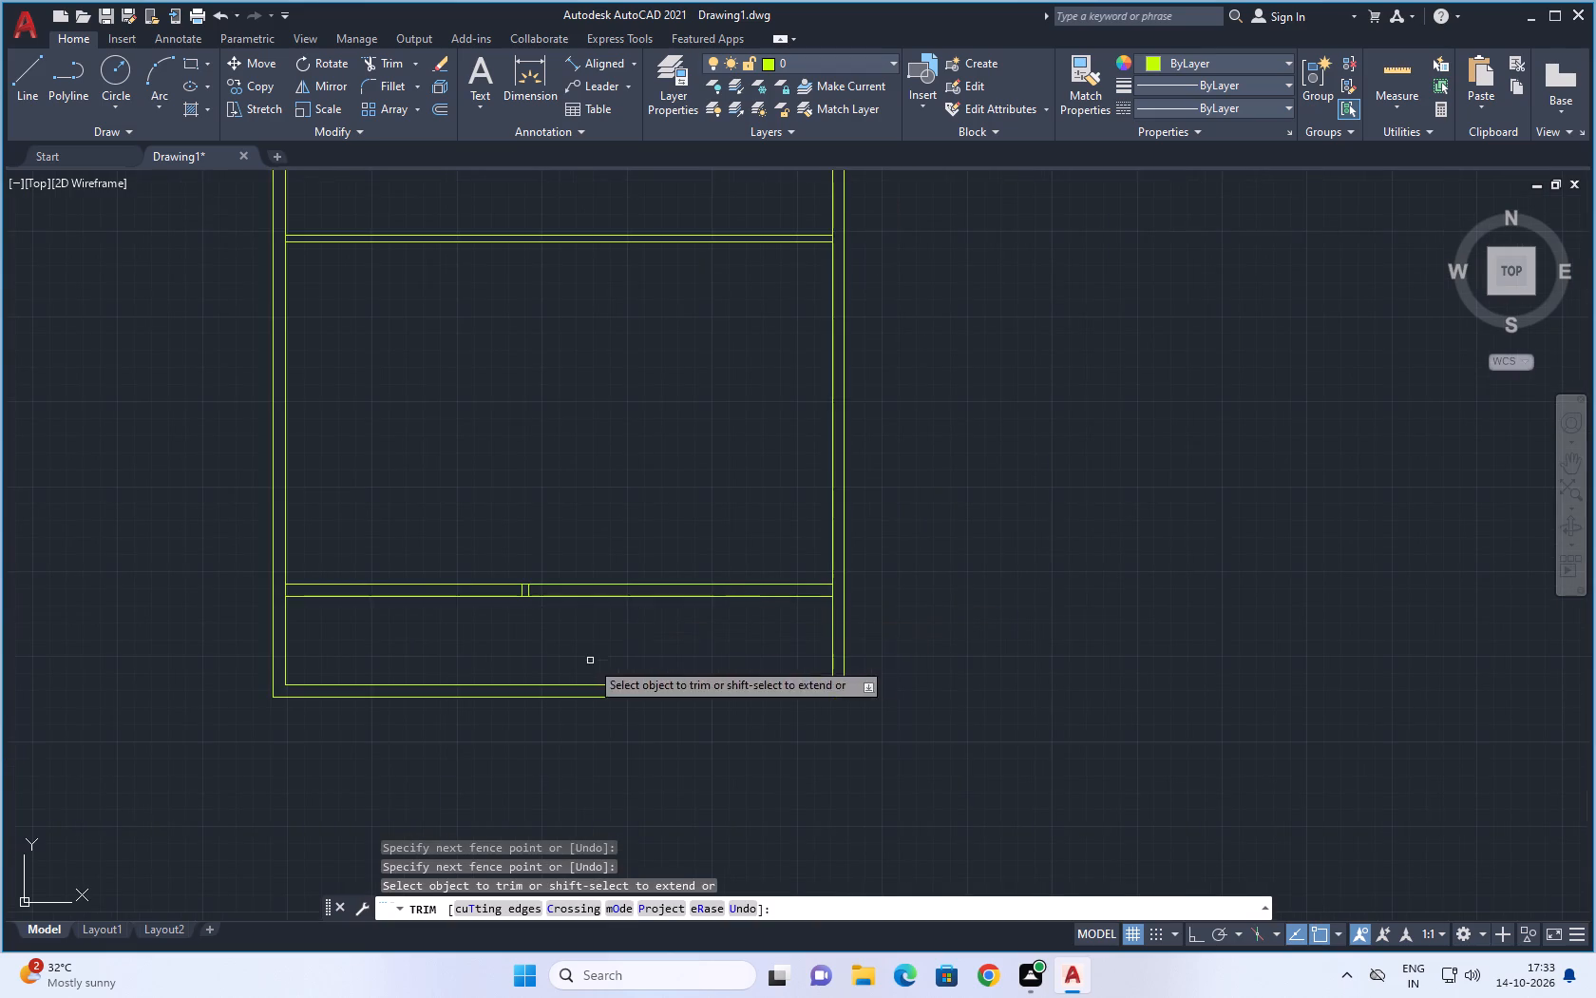
pyautogui.moveTo(590, 661); pyautogui.dragTo(731, 662, button='middle')
pyautogui.scroll(5, 676, 620)
pyautogui.moveTo(476, 377); pyautogui.dragTo(717, 406)
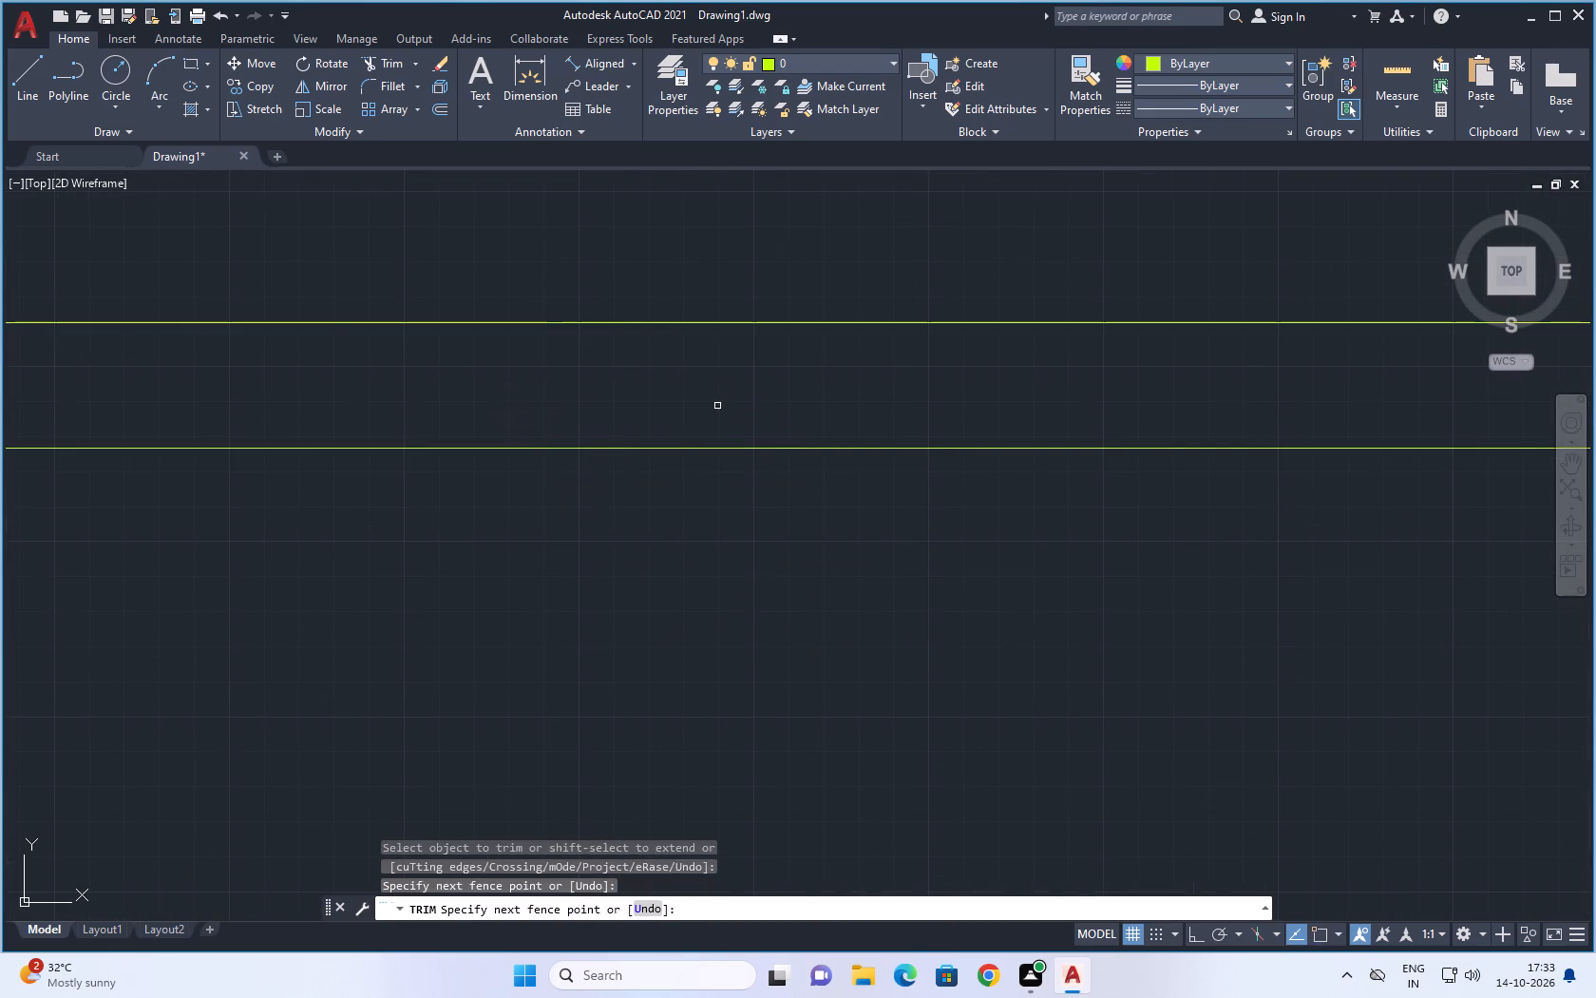
pyautogui.scroll(-7, 657, 557)
pyautogui.scroll(-1, 708, 616)
pyautogui.moveTo(657, 512); pyautogui.dragTo(681, 603, button='middle')
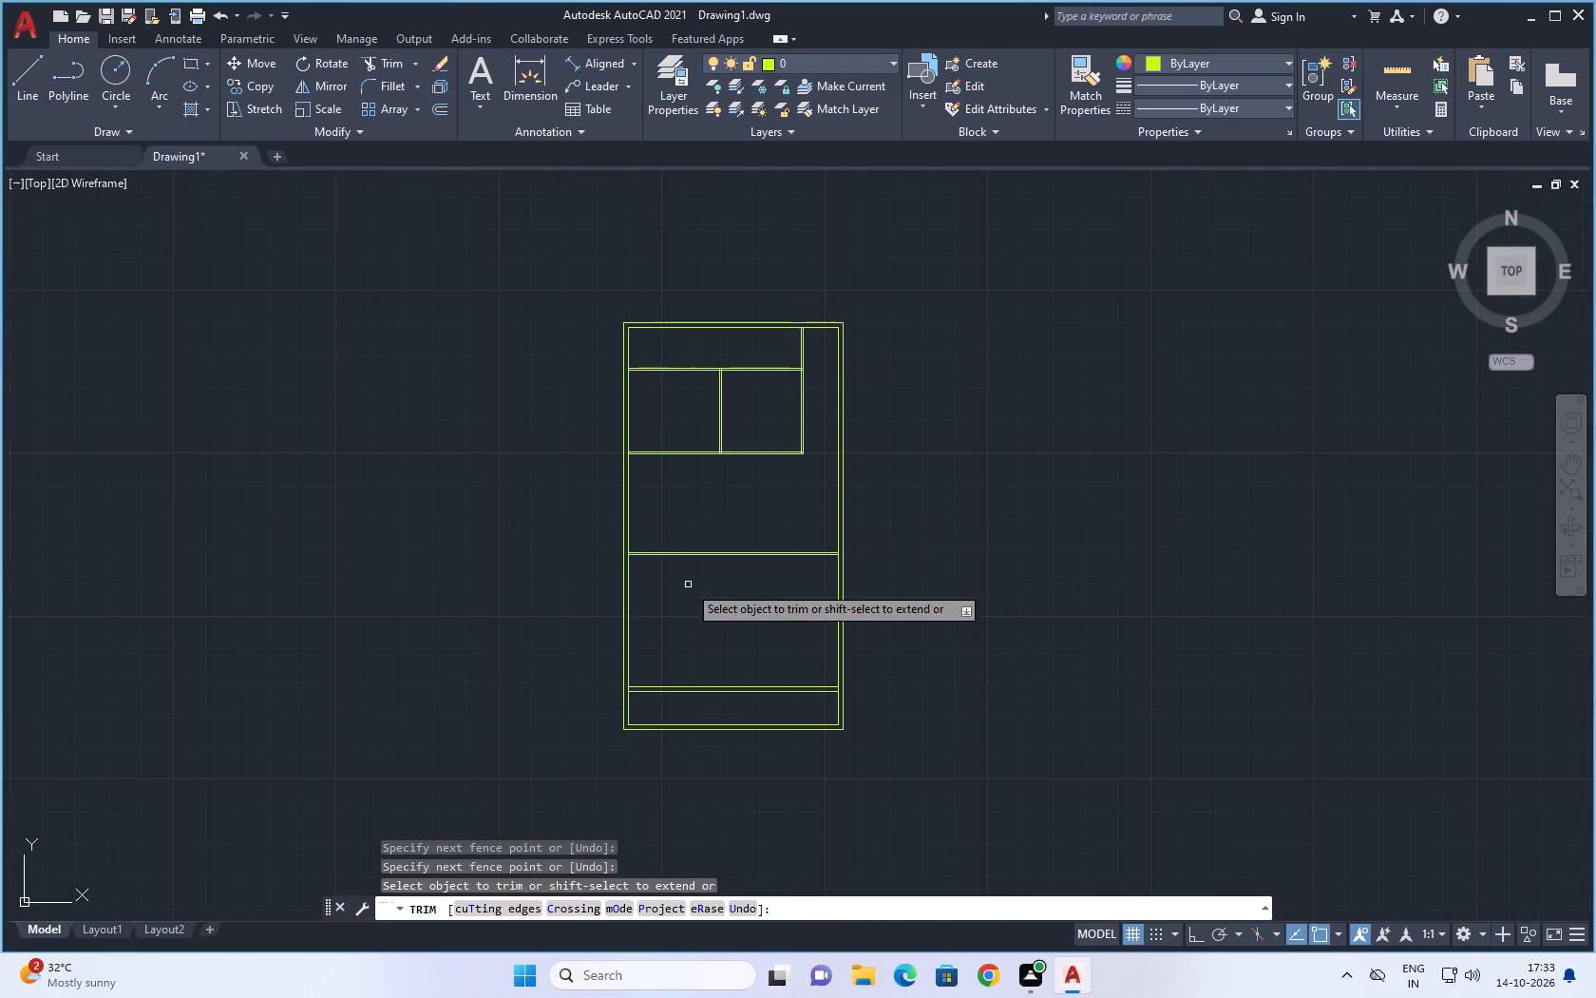
pyautogui.scroll(1, 659, 489)
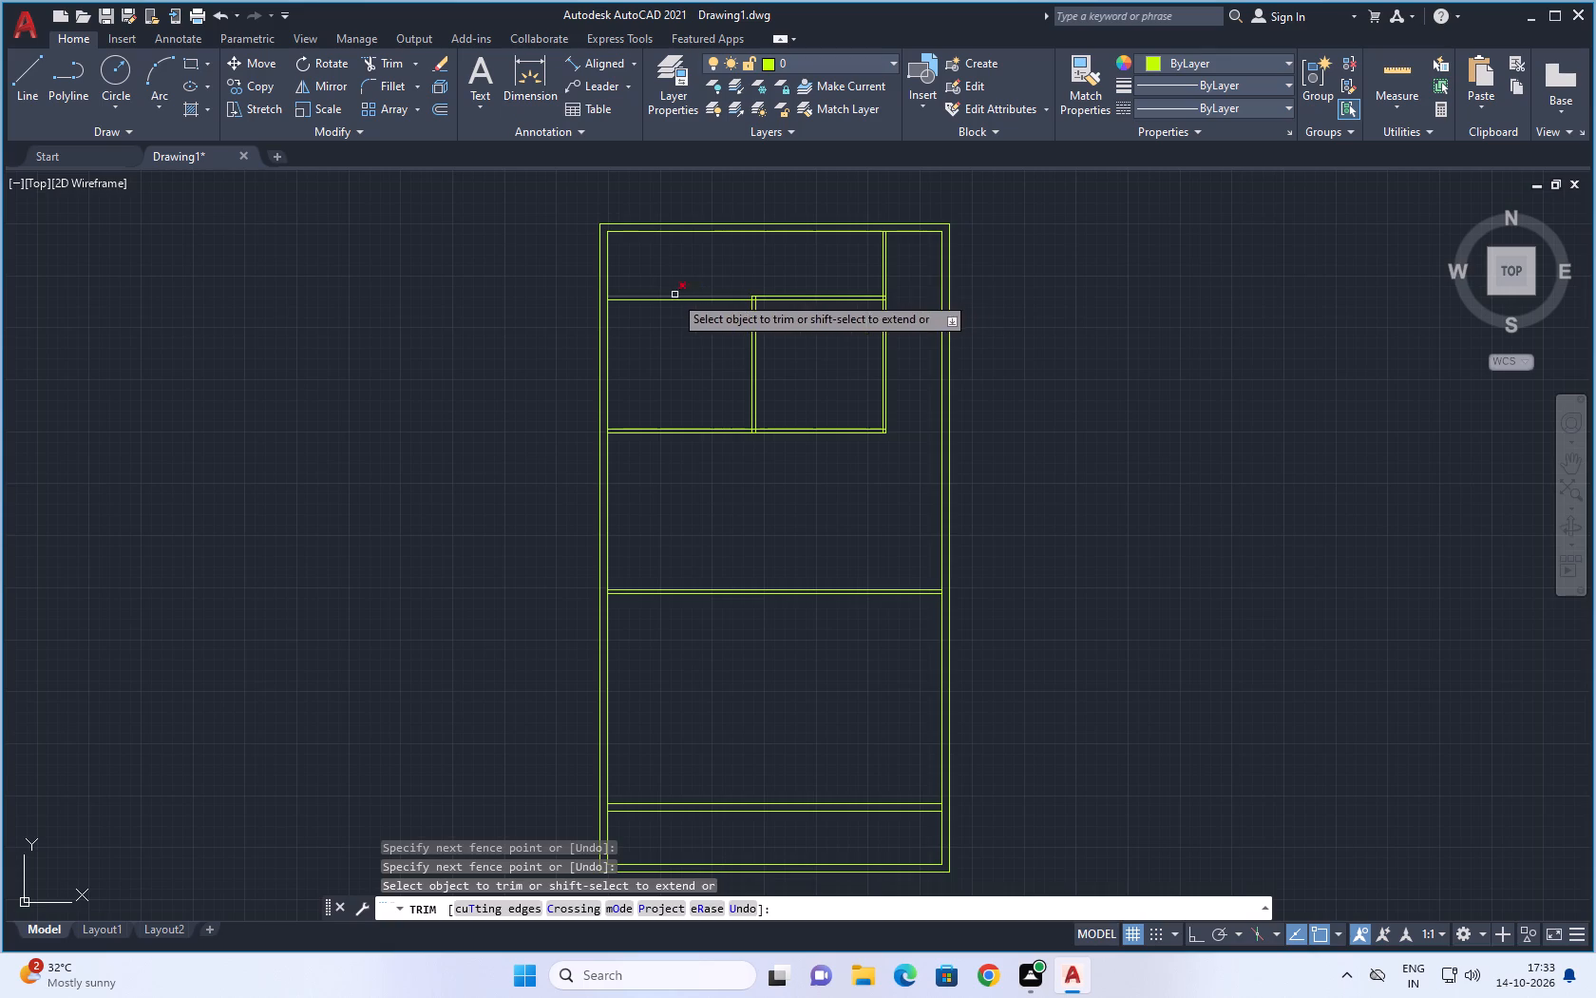
pyautogui.press('Escape')
pyautogui.press('Escape')
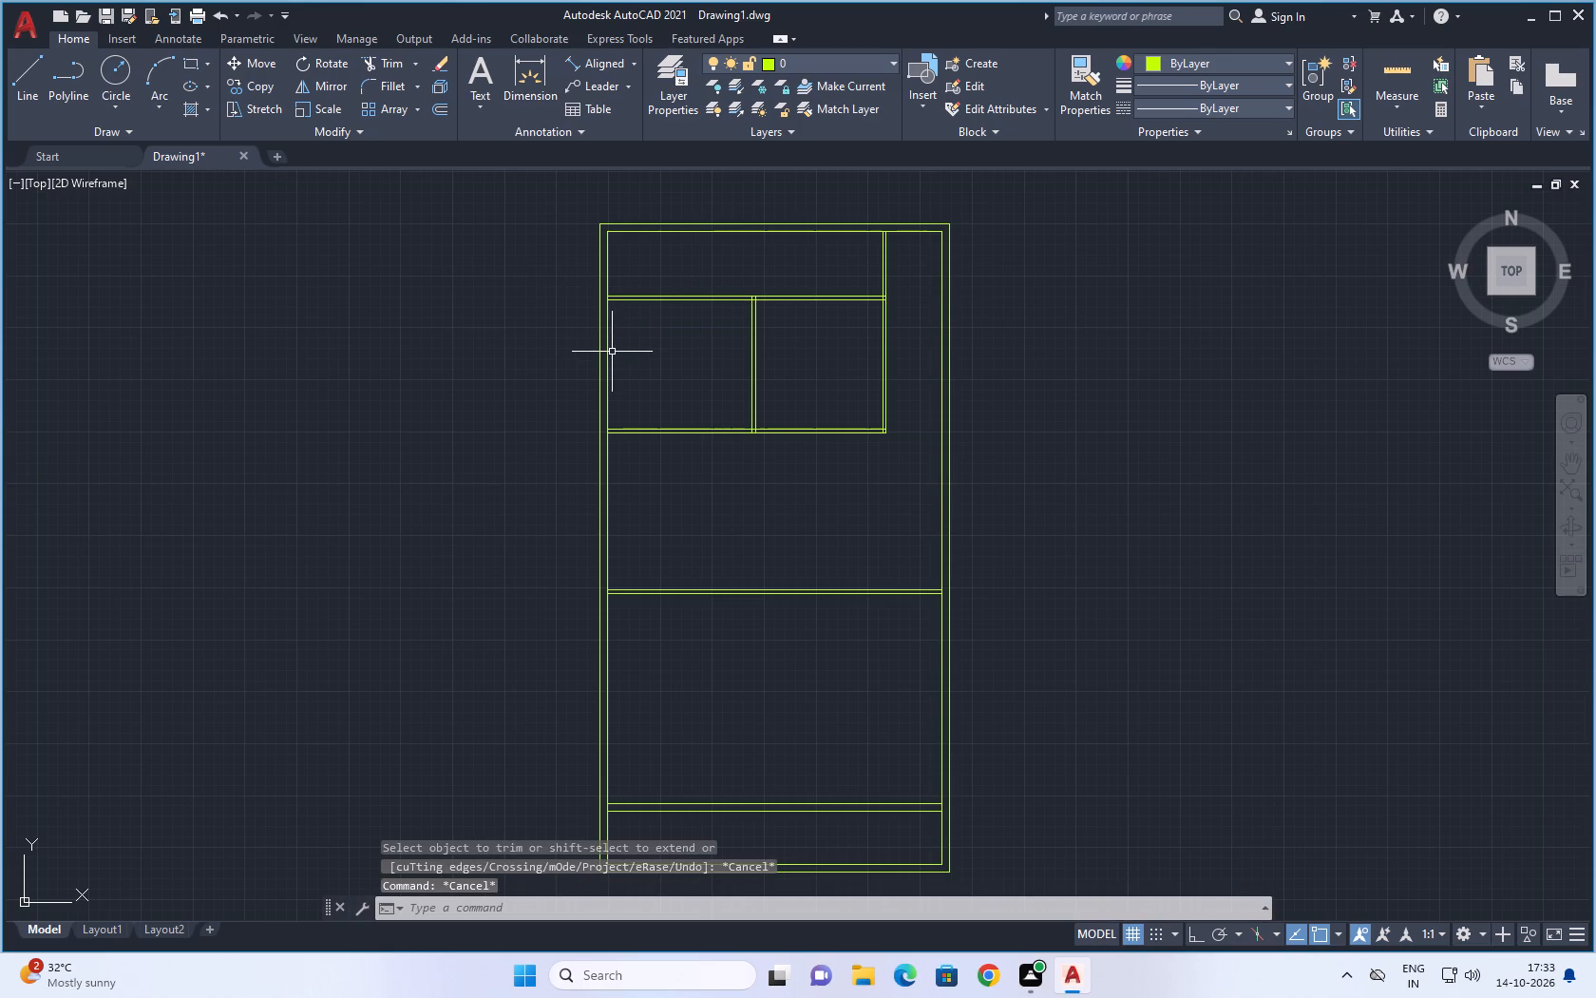
# Break the left inner wall line at the upper line of the topmost horizontal partition.
pyautogui.click(608, 357)
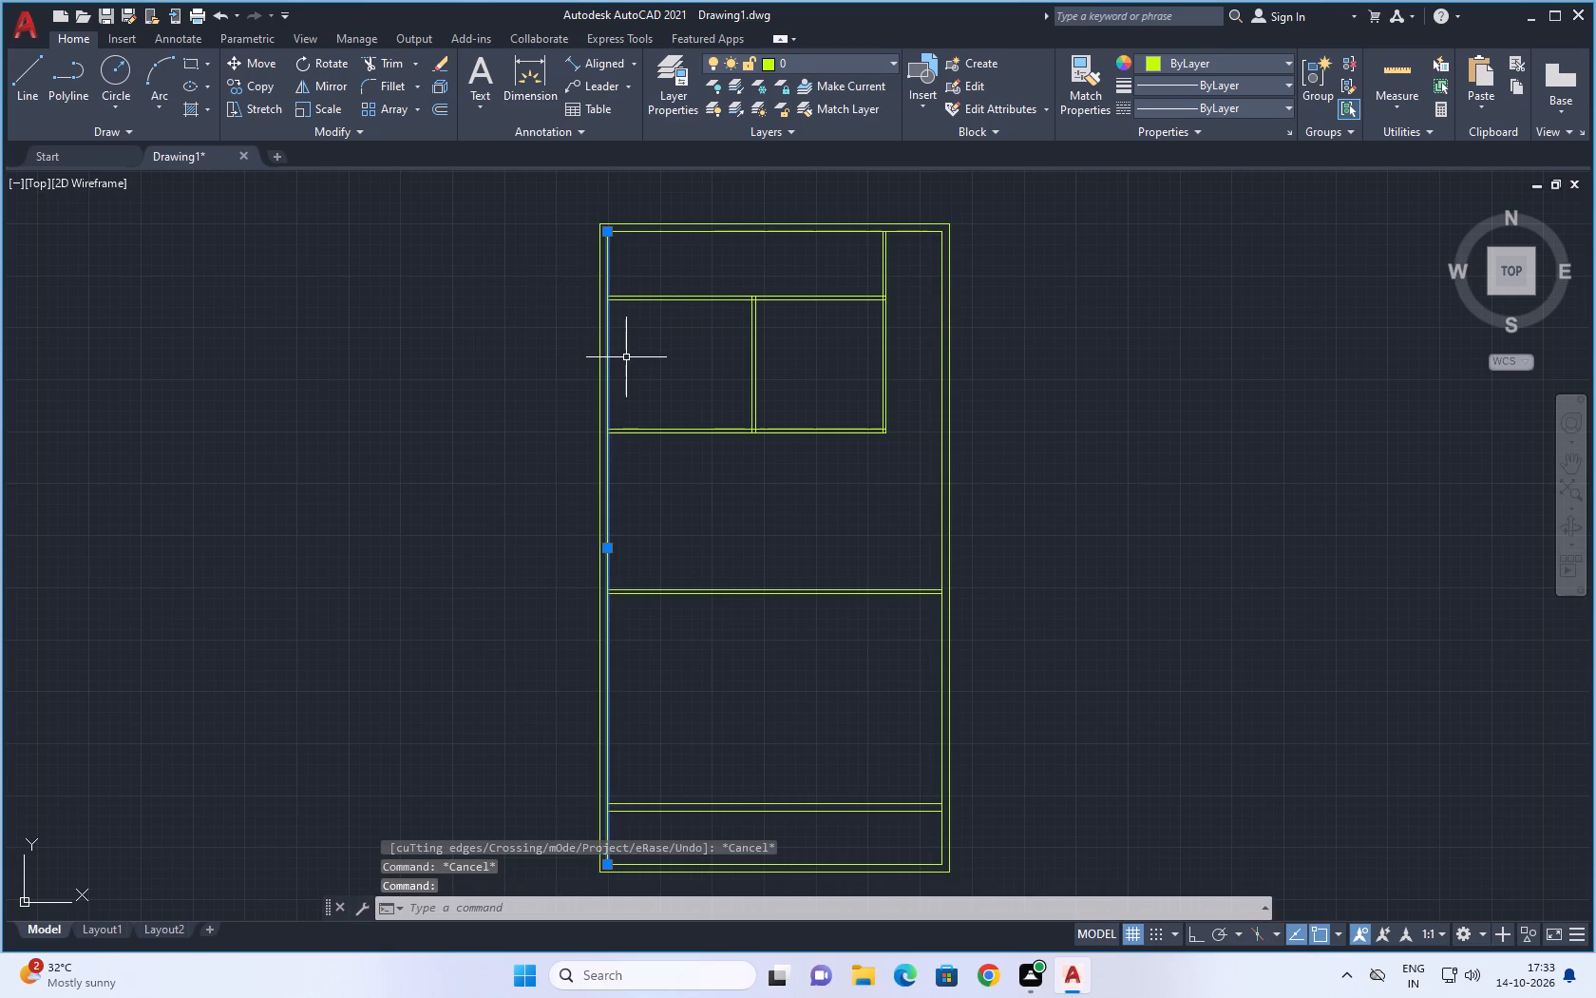
pyautogui.write('BRE')
pyautogui.click(701, 400)
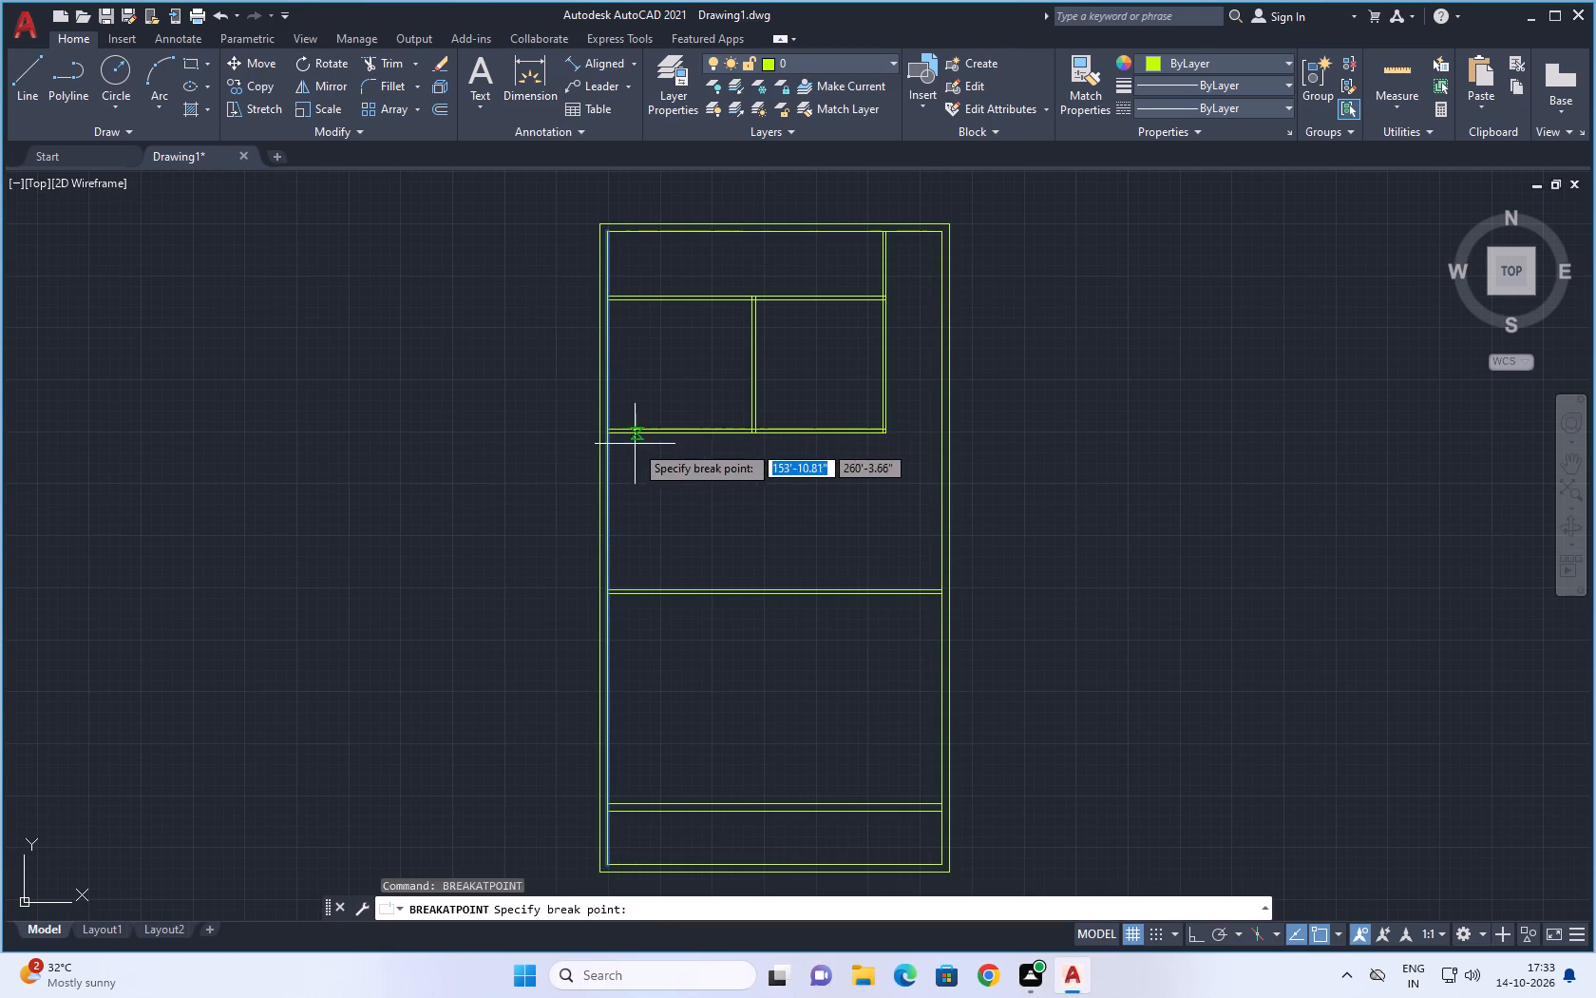
pyautogui.scroll(6, 602, 288)
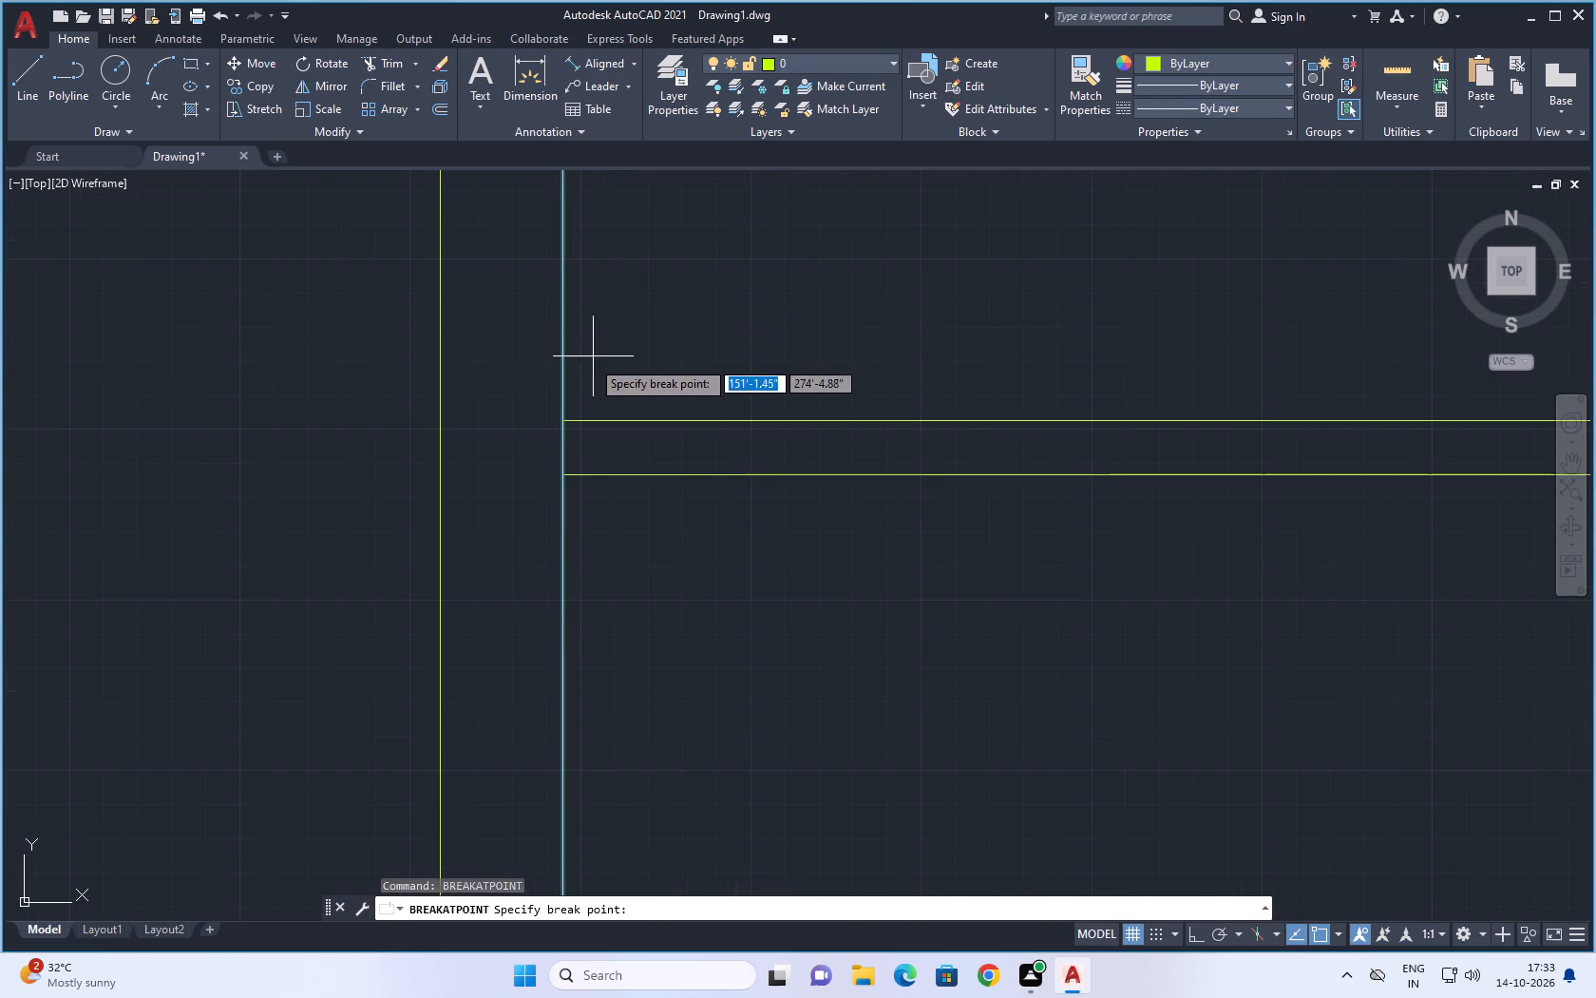
pyautogui.click(565, 419)
pyautogui.scroll(-6, 668, 552)
# Break the left inner wall line at both the upper and lower lines of the second horizontal partition.
pyautogui.press('space')
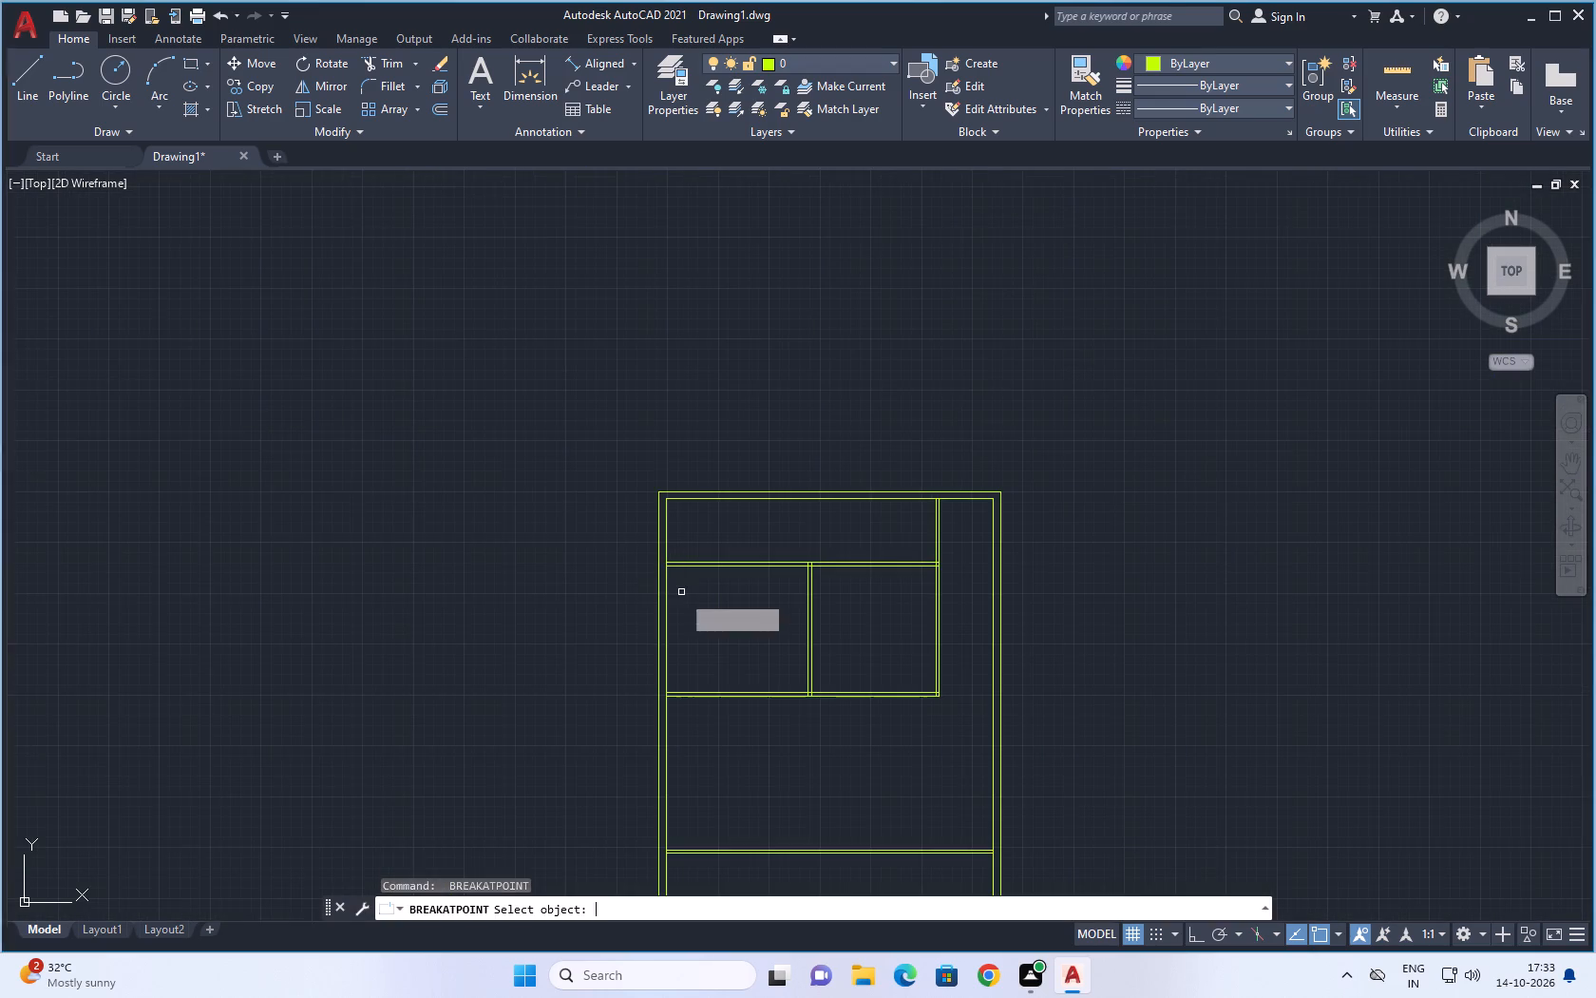
pyautogui.moveTo(679, 596); pyautogui.dragTo(647, 394, button='middle')
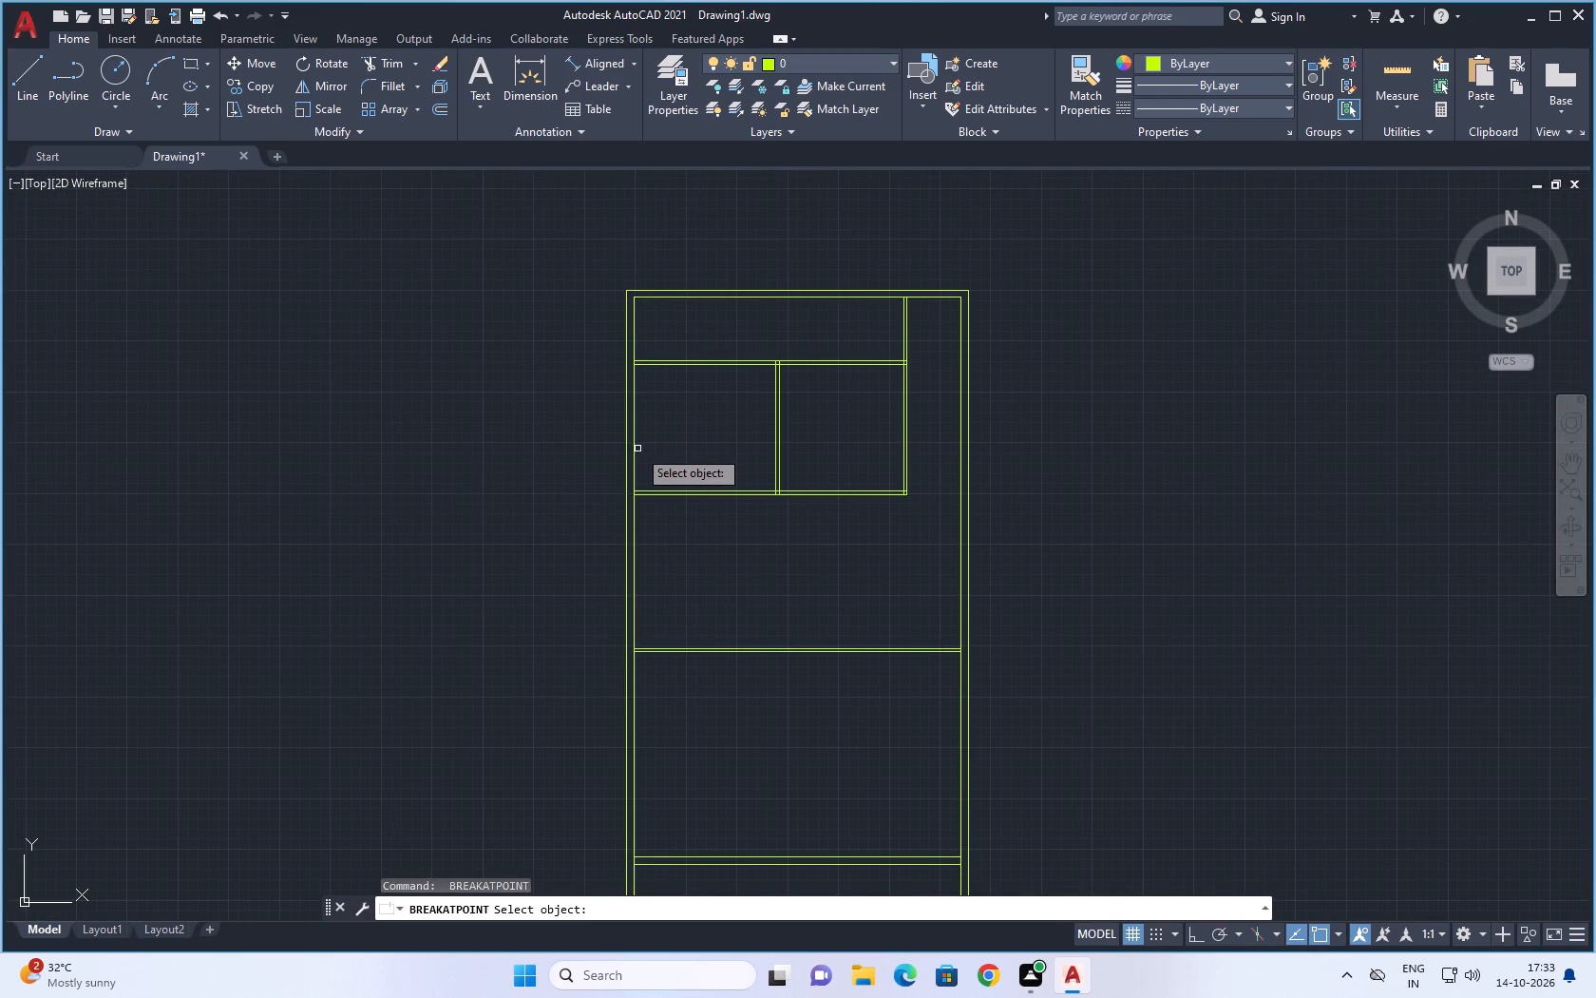
pyautogui.click(636, 450)
pyautogui.scroll(3, 652, 460)
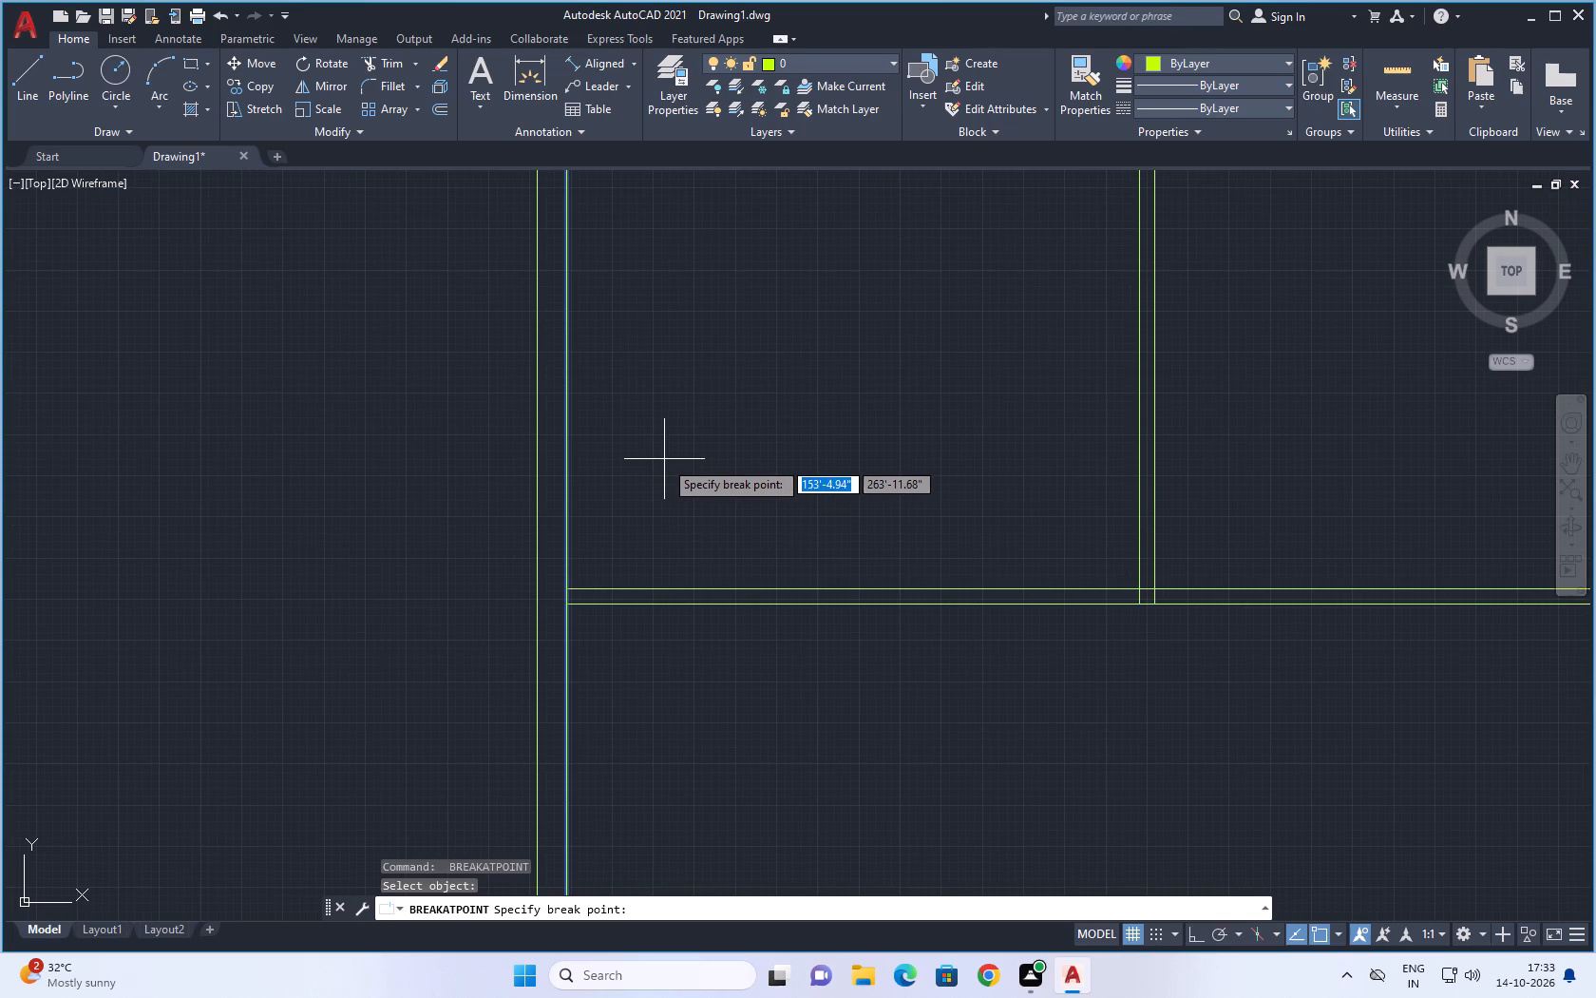
pyautogui.scroll(1, 604, 556)
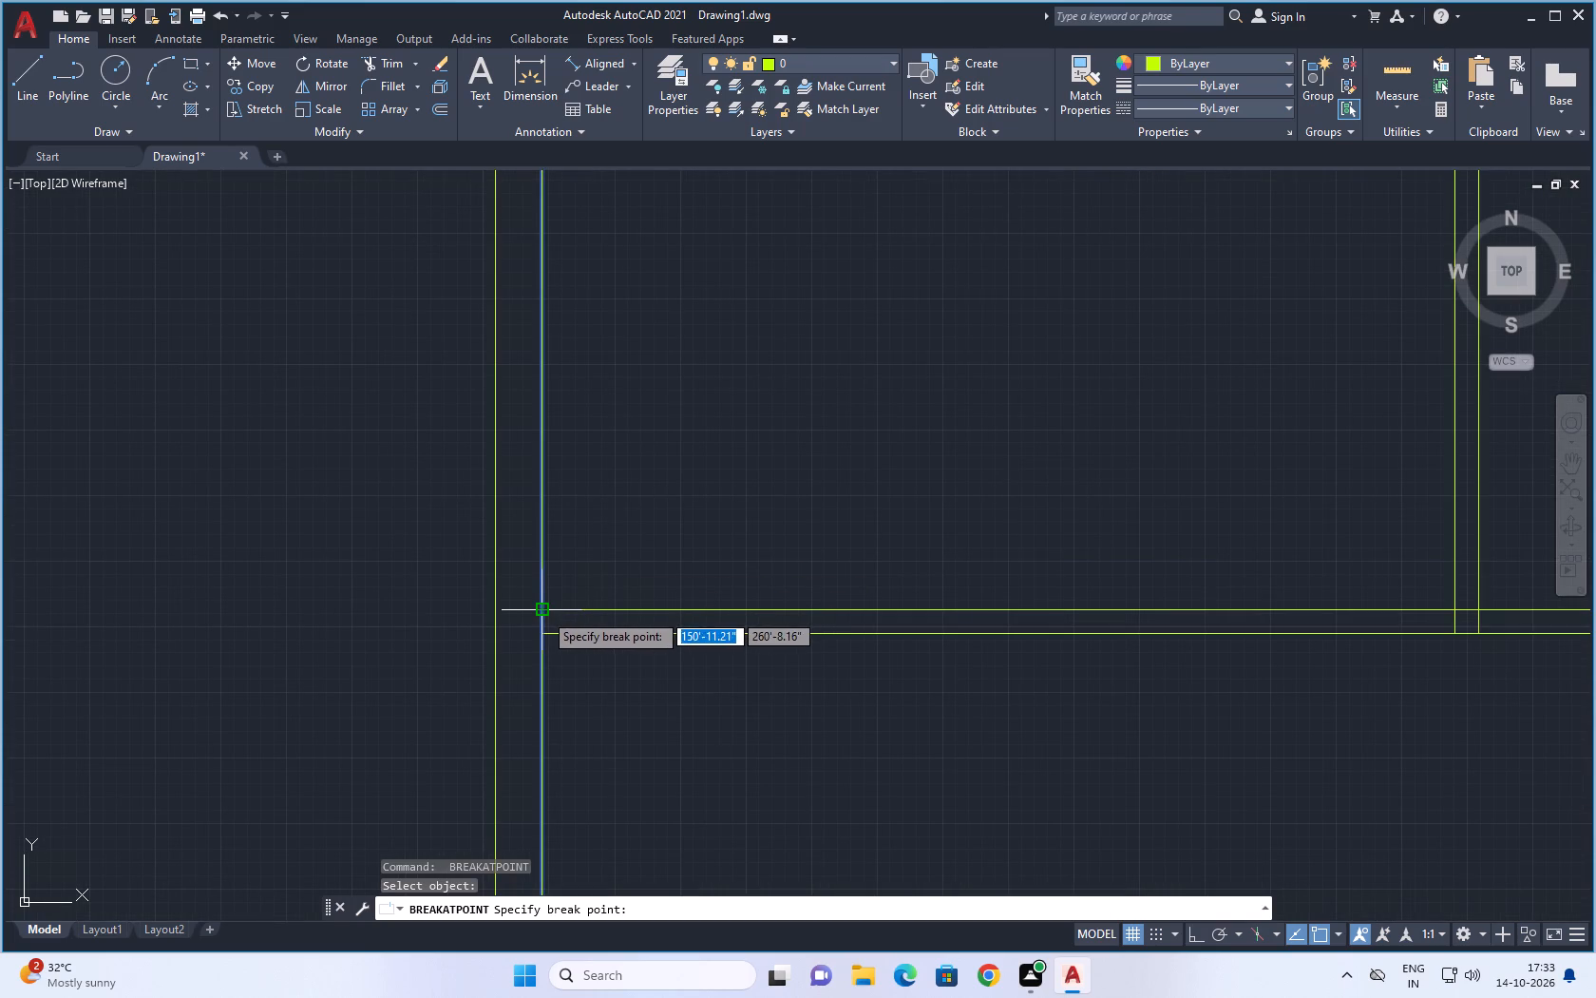
pyautogui.click(543, 612)
pyautogui.scroll(-3, 620, 568)
pyautogui.moveTo(649, 637); pyautogui.dragTo(626, 554, button='middle')
pyautogui.press('space')
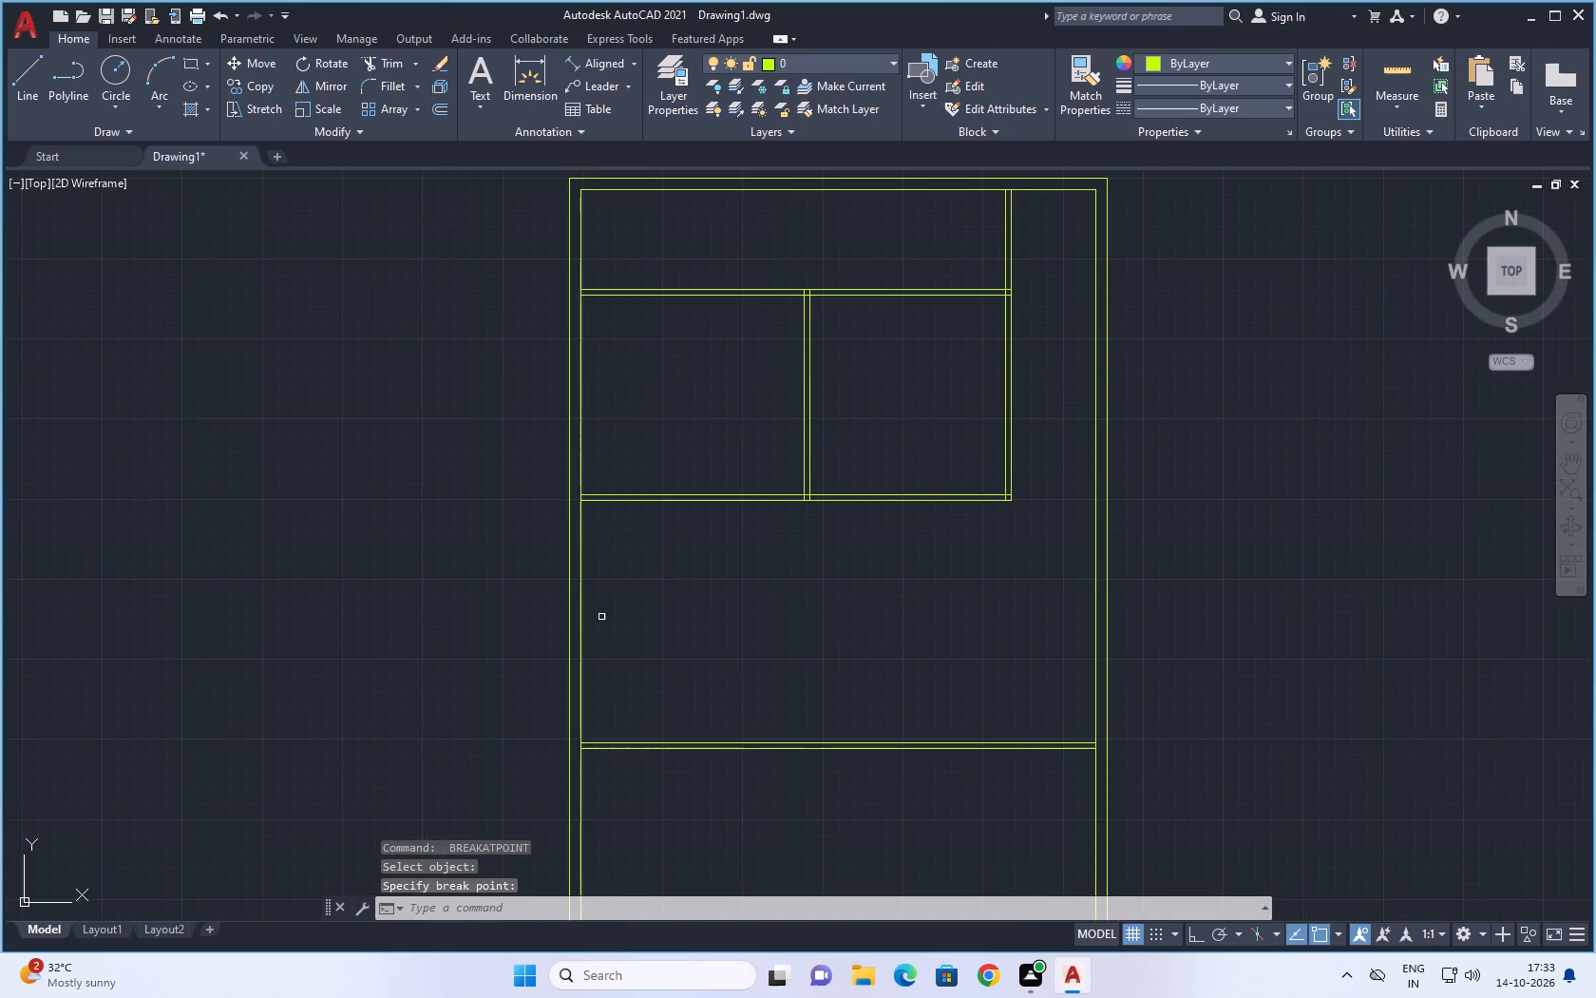
pyautogui.click(581, 620)
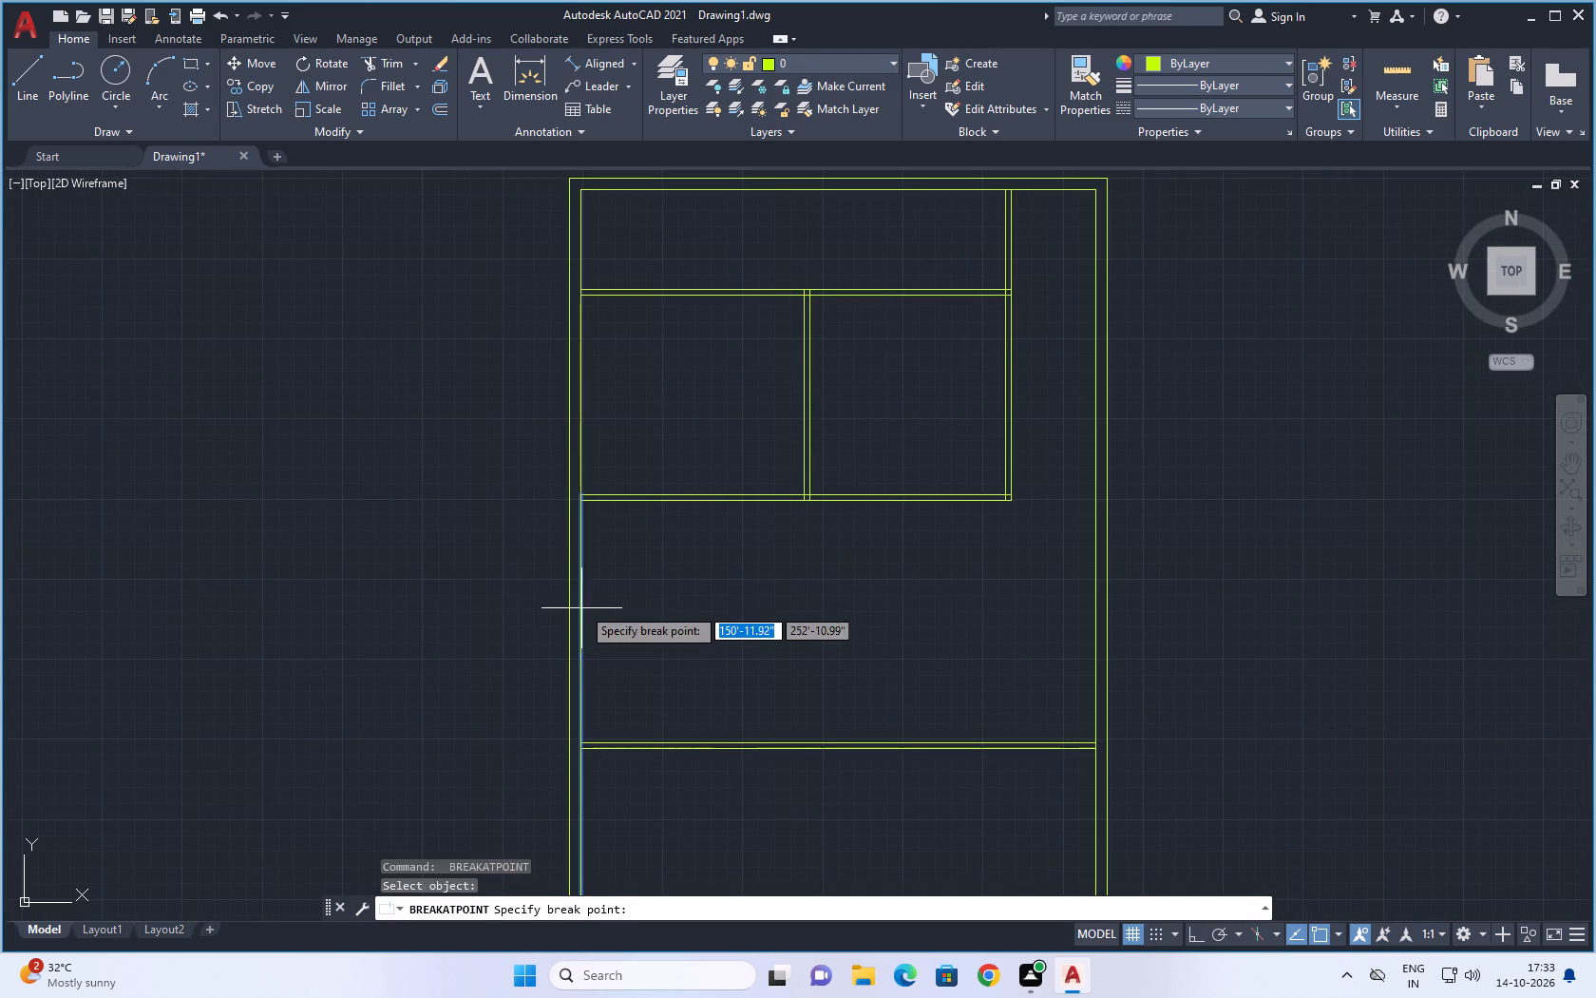
pyautogui.scroll(3, 581, 535)
pyautogui.click(567, 401)
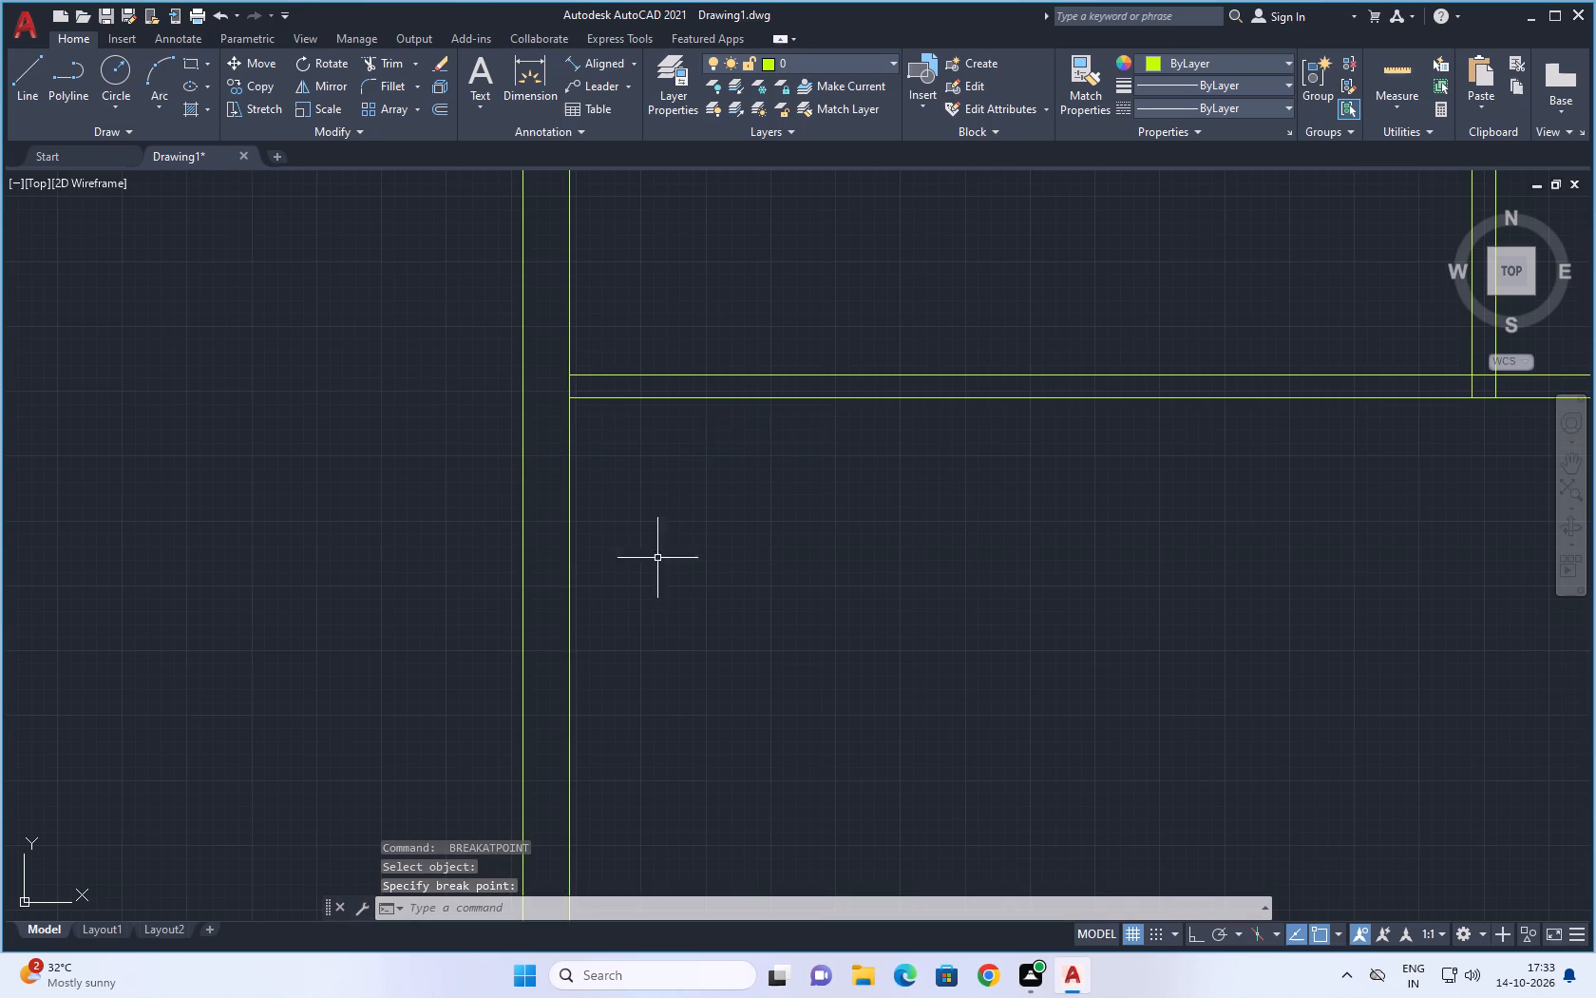
# Break the left inner wall line at the lower line of the third horizontal partition.
pyautogui.scroll(-3, 680, 598)
pyautogui.moveTo(703, 646); pyautogui.dragTo(655, 379, button='middle')
pyautogui.scroll(2, 628, 649)
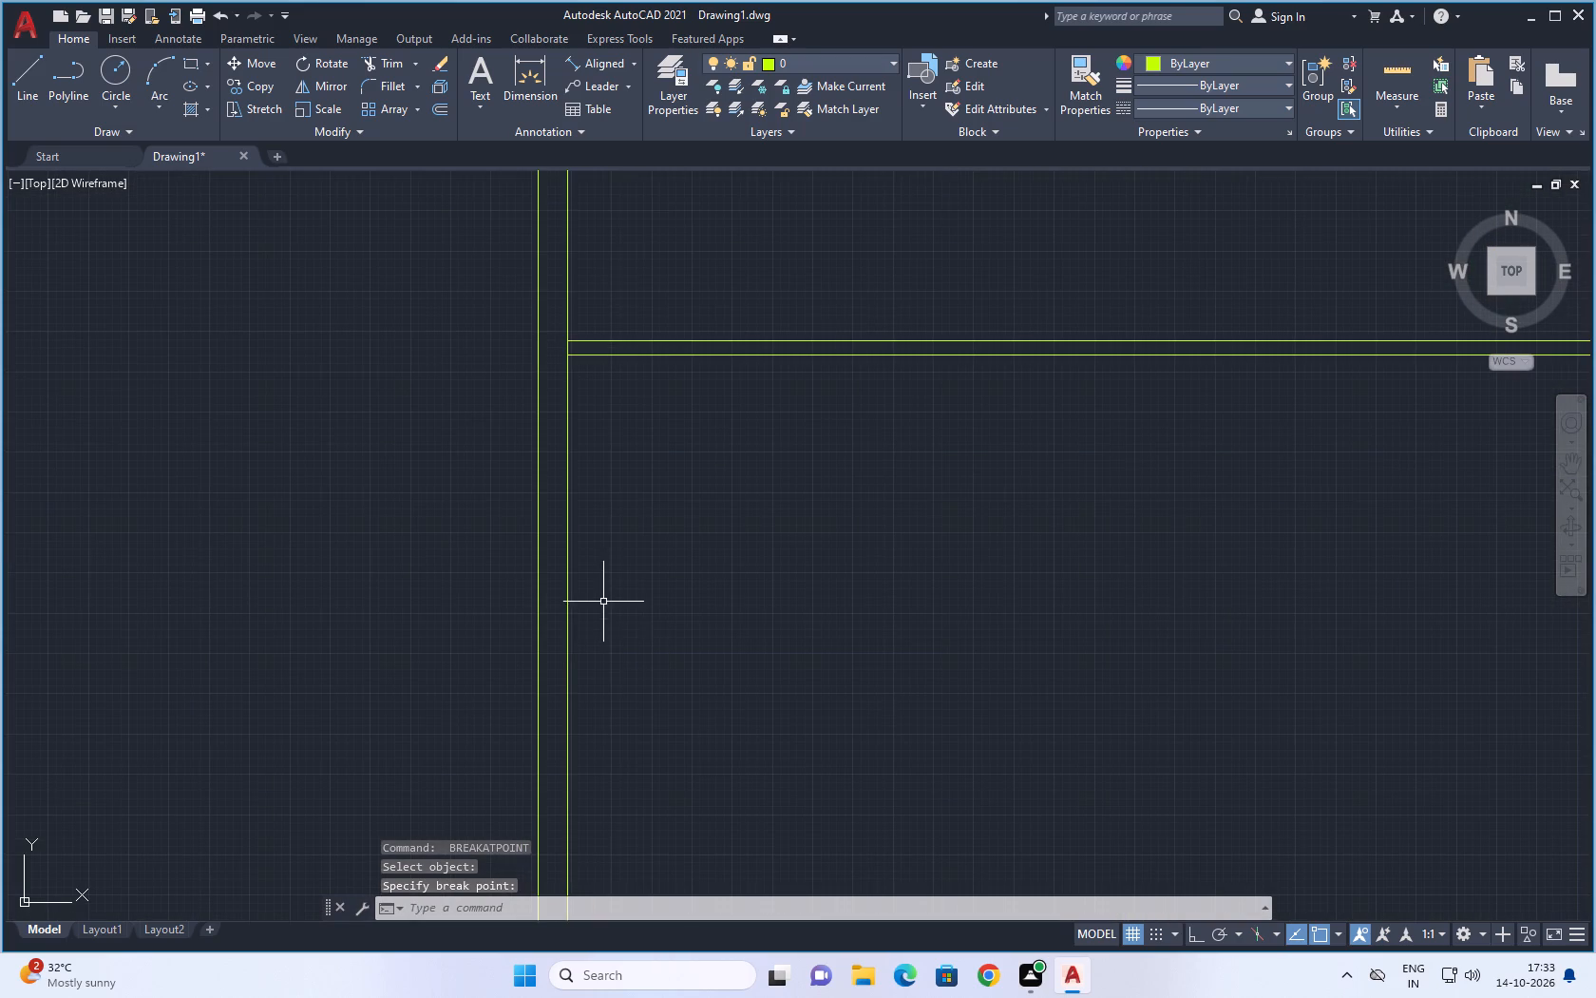
pyautogui.press('space')
pyautogui.click(567, 589)
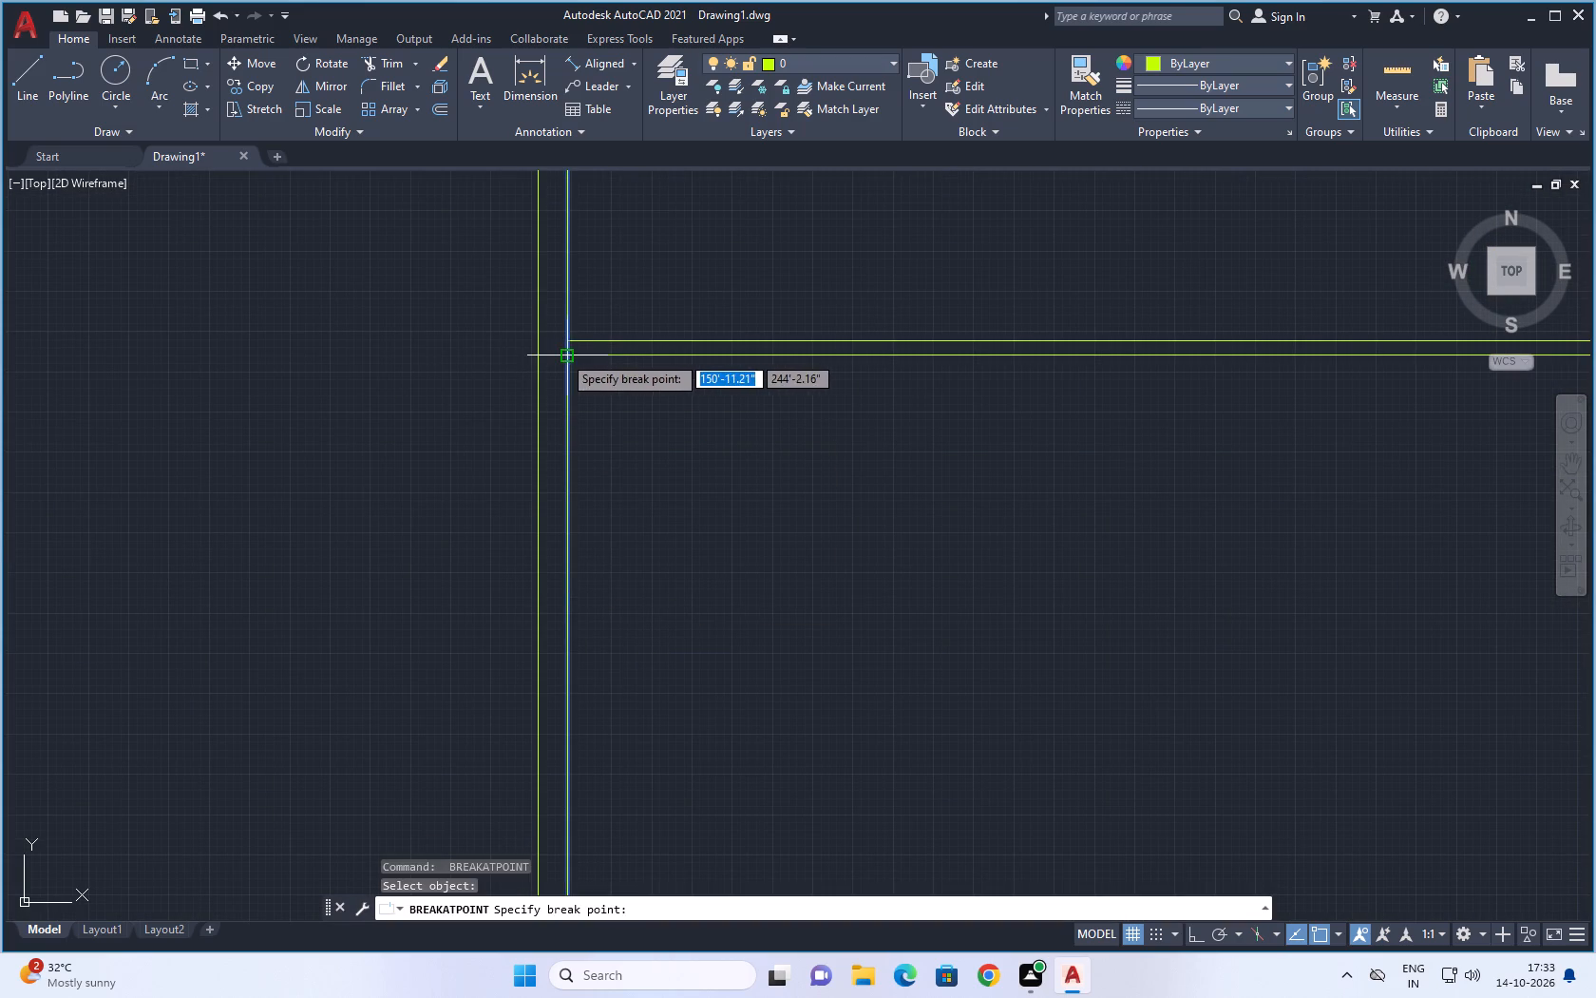
pyautogui.click(566, 355)
# Break the left inner wall line at the upper line of the lowest horizontal partition.
pyautogui.scroll(-4, 660, 532)
pyautogui.moveTo(695, 587); pyautogui.dragTo(655, 446, button='middle')
pyautogui.scroll(3, 616, 560)
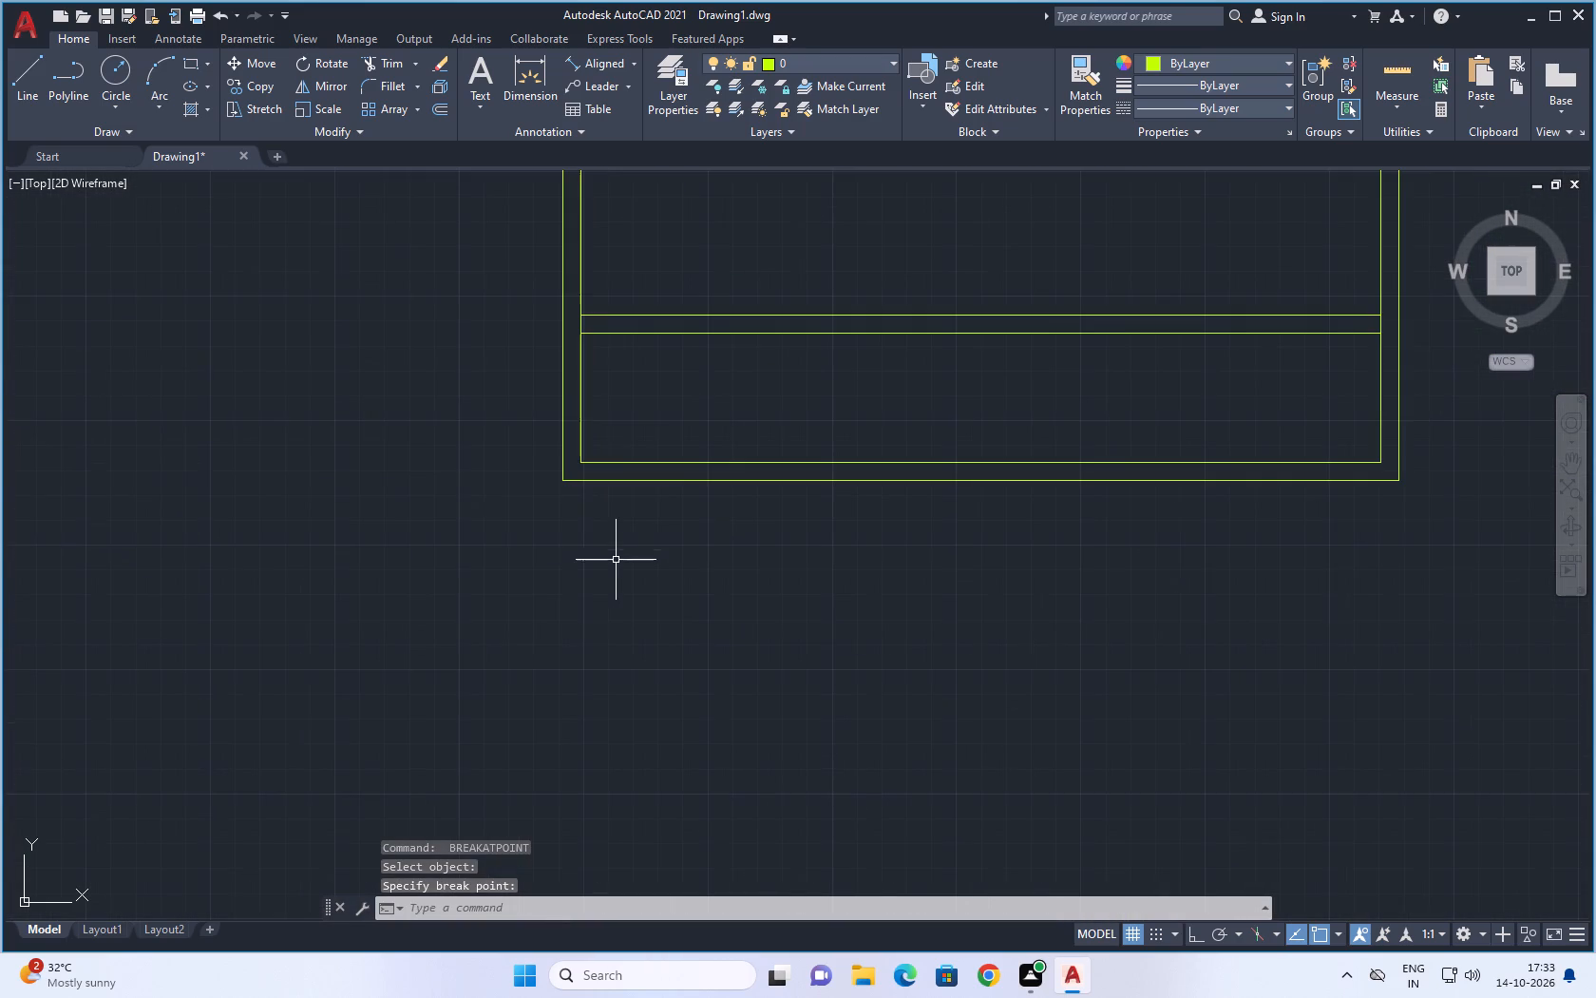
pyautogui.click(580, 383)
pyautogui.press('space')
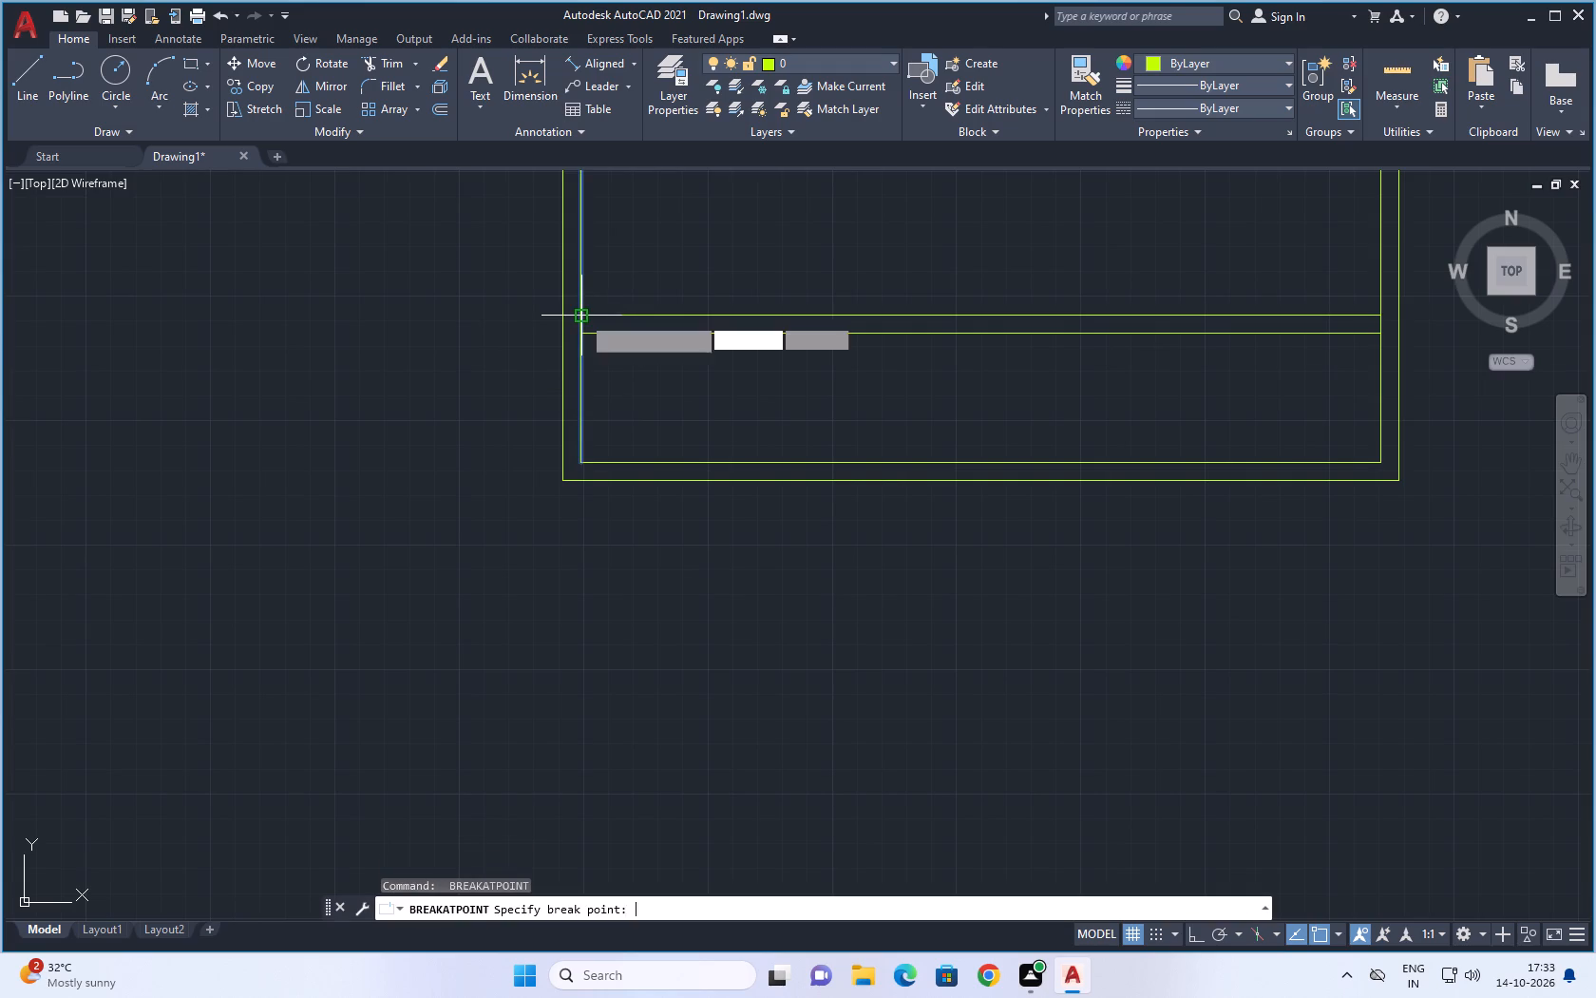
pyautogui.click(581, 313)
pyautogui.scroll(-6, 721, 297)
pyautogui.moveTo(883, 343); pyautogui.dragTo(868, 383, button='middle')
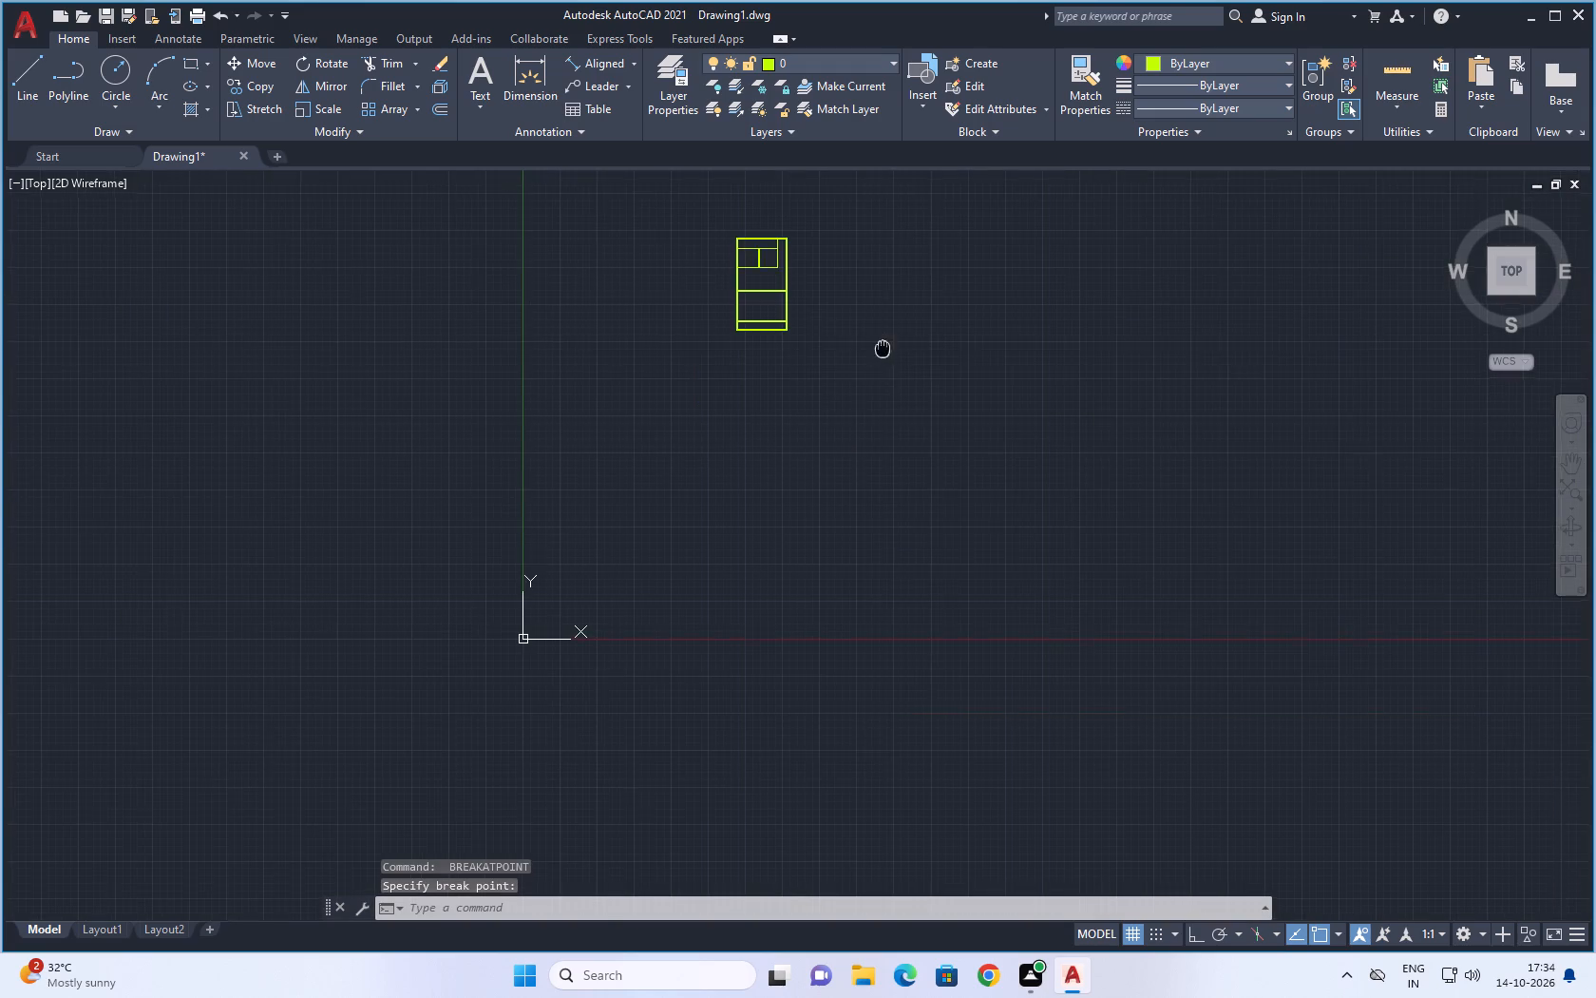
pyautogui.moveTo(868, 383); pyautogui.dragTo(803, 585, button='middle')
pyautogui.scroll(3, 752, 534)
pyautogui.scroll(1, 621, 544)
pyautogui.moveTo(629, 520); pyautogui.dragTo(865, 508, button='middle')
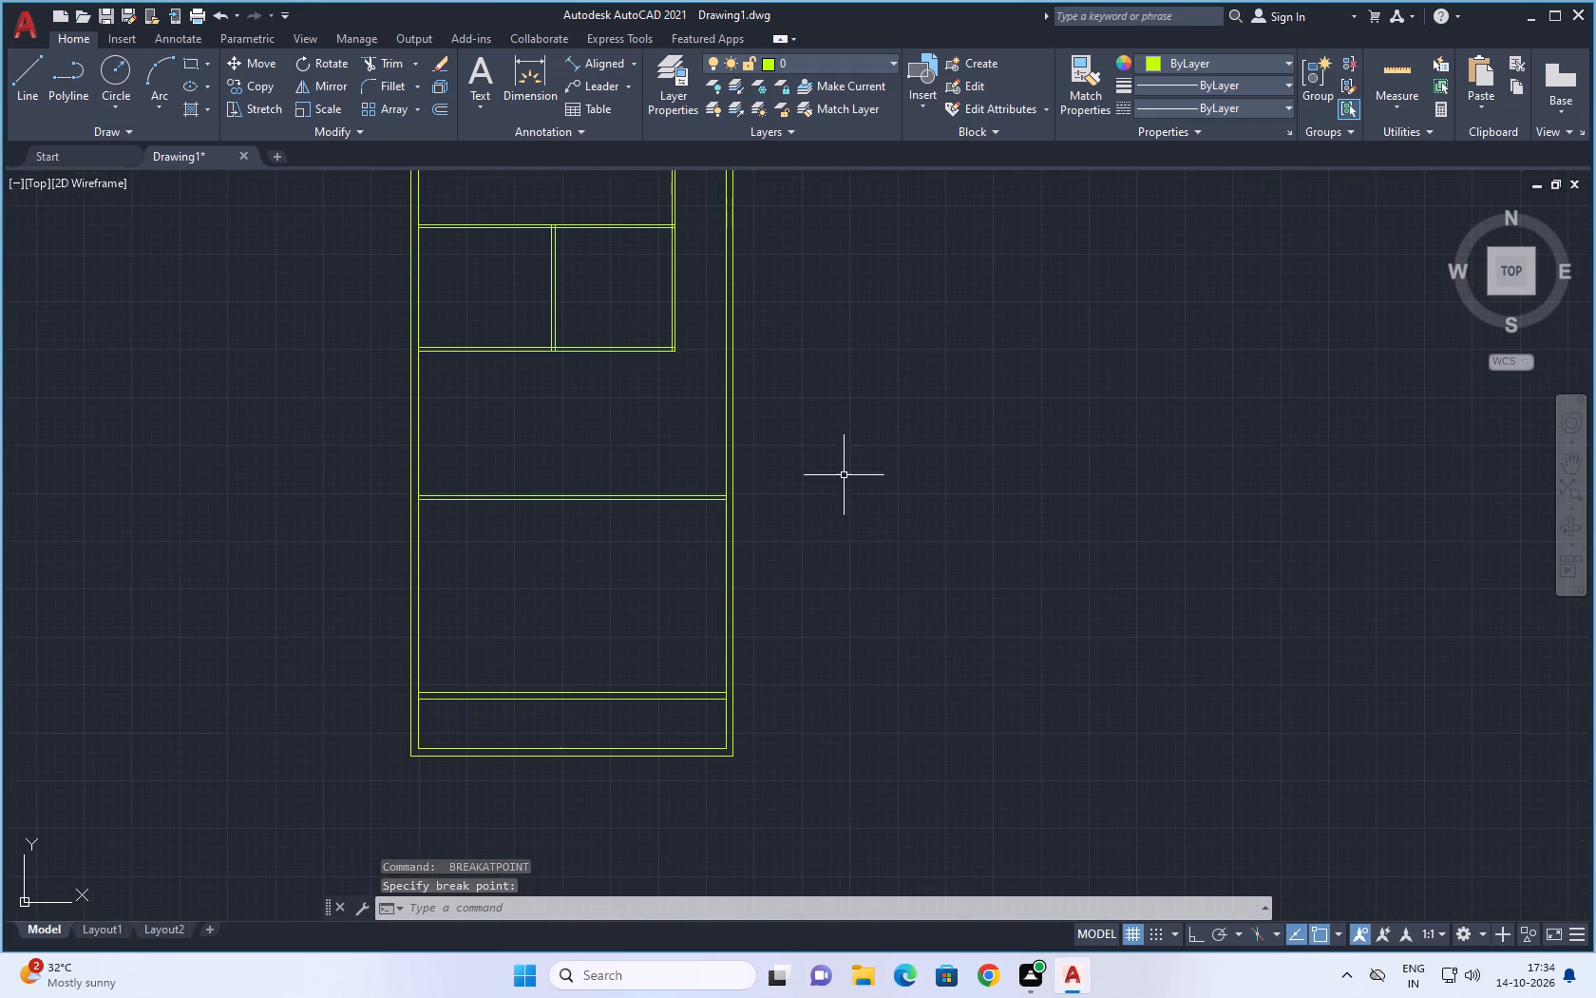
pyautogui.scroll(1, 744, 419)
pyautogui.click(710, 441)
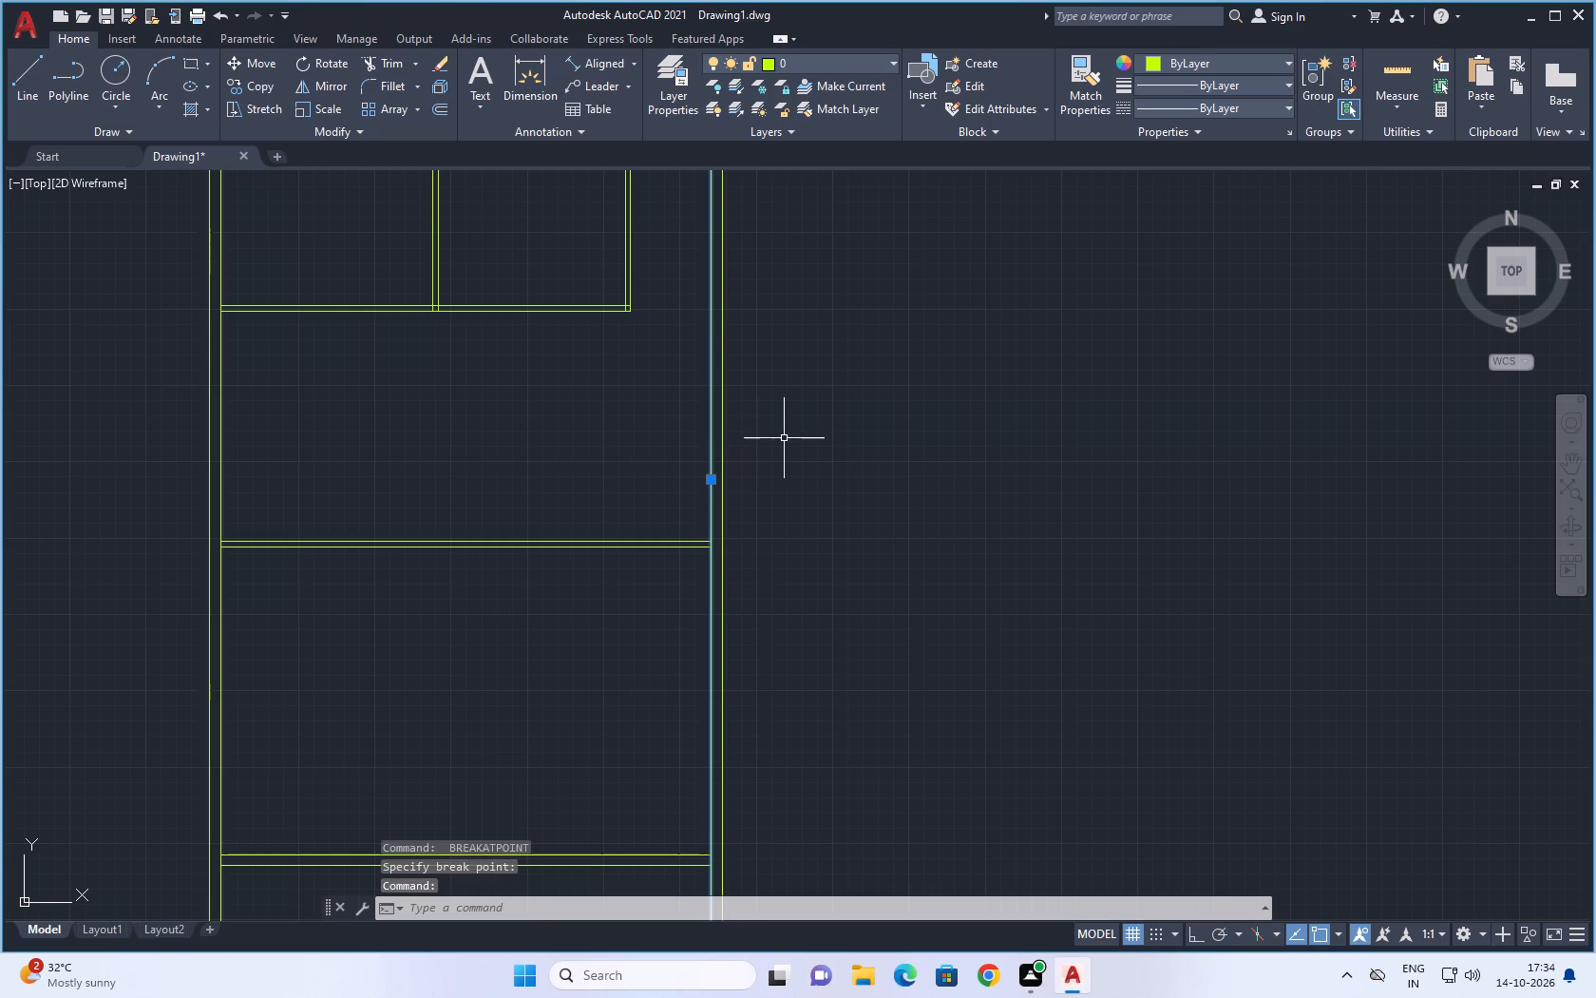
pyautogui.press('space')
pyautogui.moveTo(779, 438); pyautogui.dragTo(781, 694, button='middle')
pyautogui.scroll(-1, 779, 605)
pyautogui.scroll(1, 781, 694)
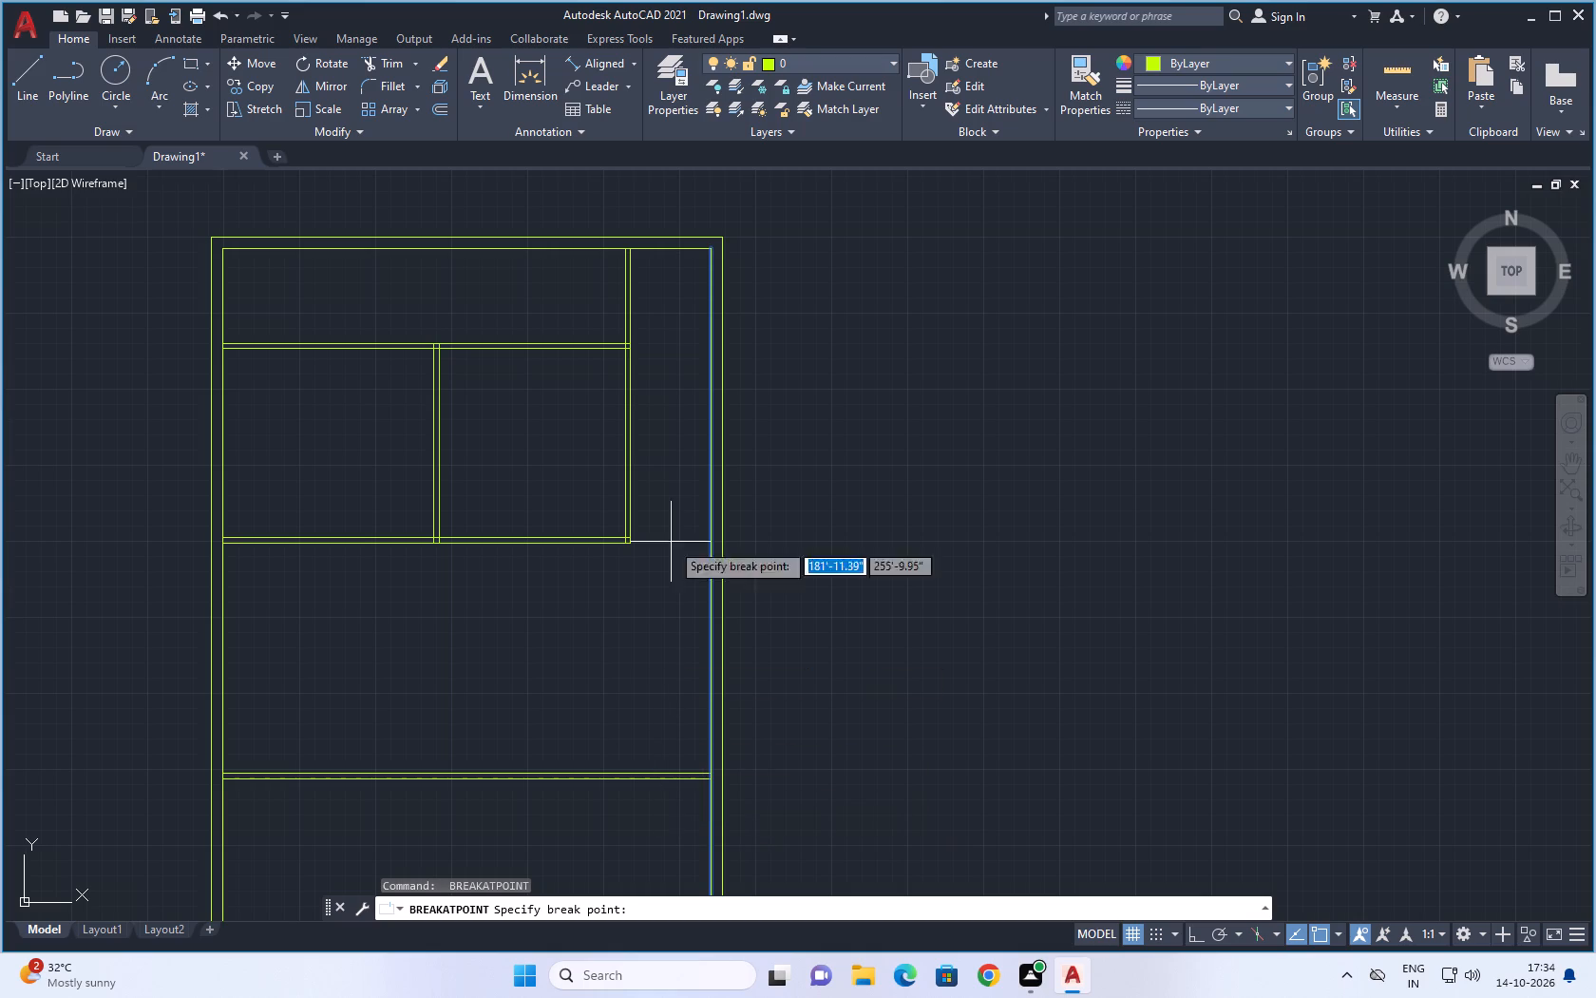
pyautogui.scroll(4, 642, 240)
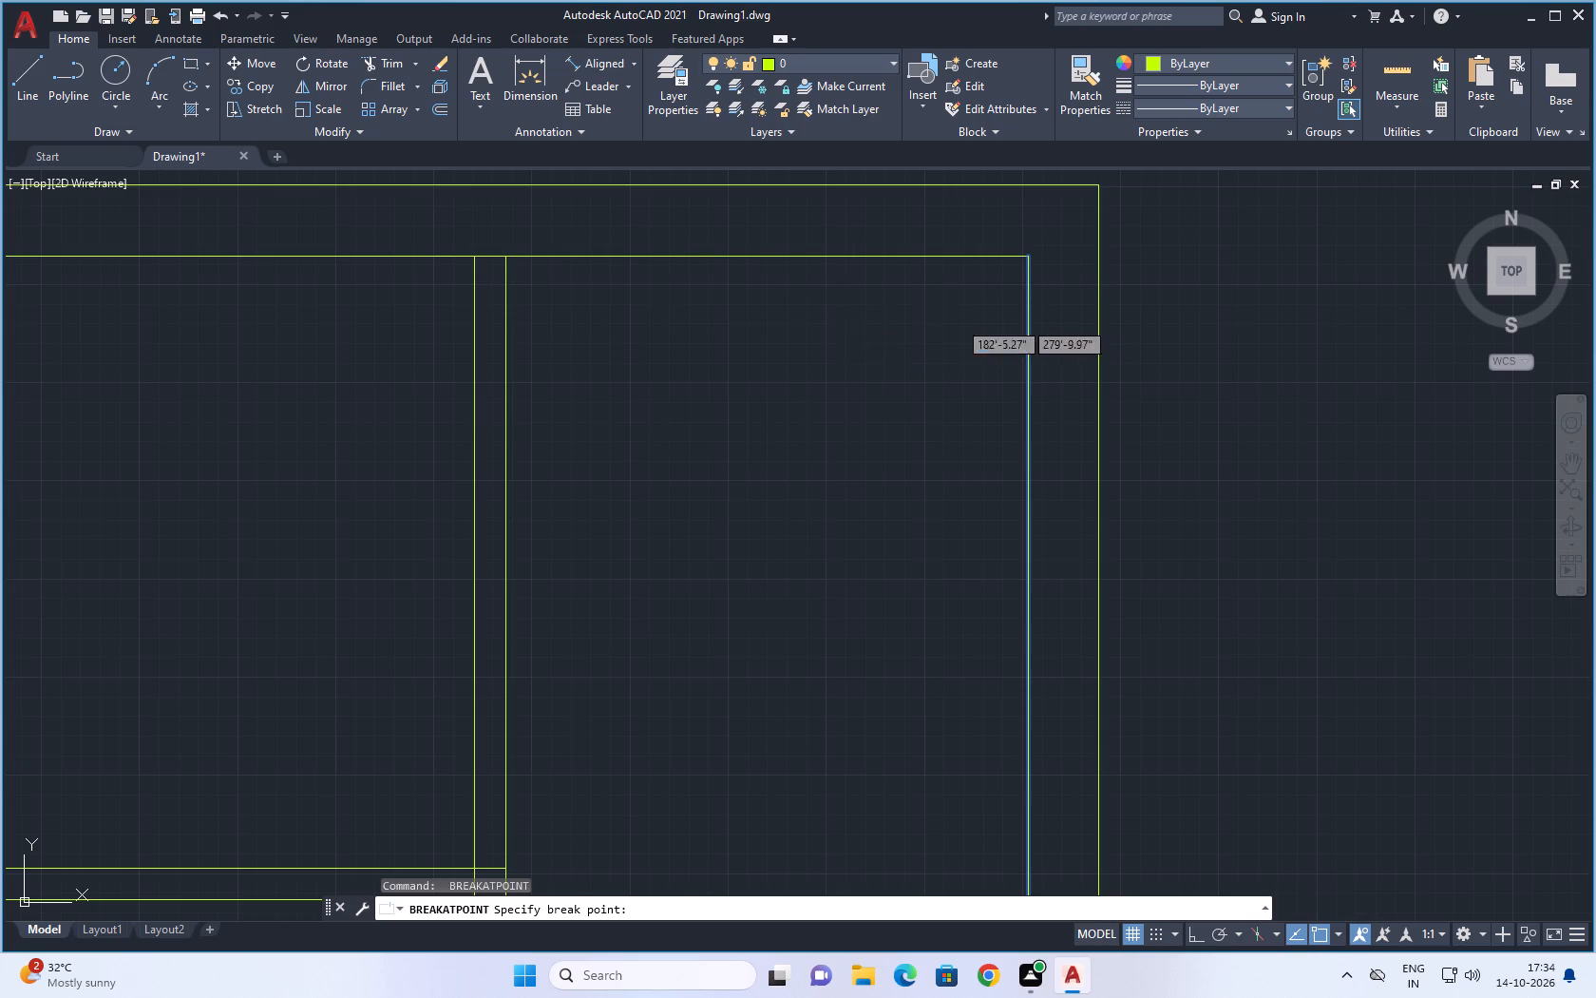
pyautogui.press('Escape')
# Break the top inner wall line at the right-hand line of the second vertical partition.
pyautogui.press('space')
pyautogui.click(776, 256)
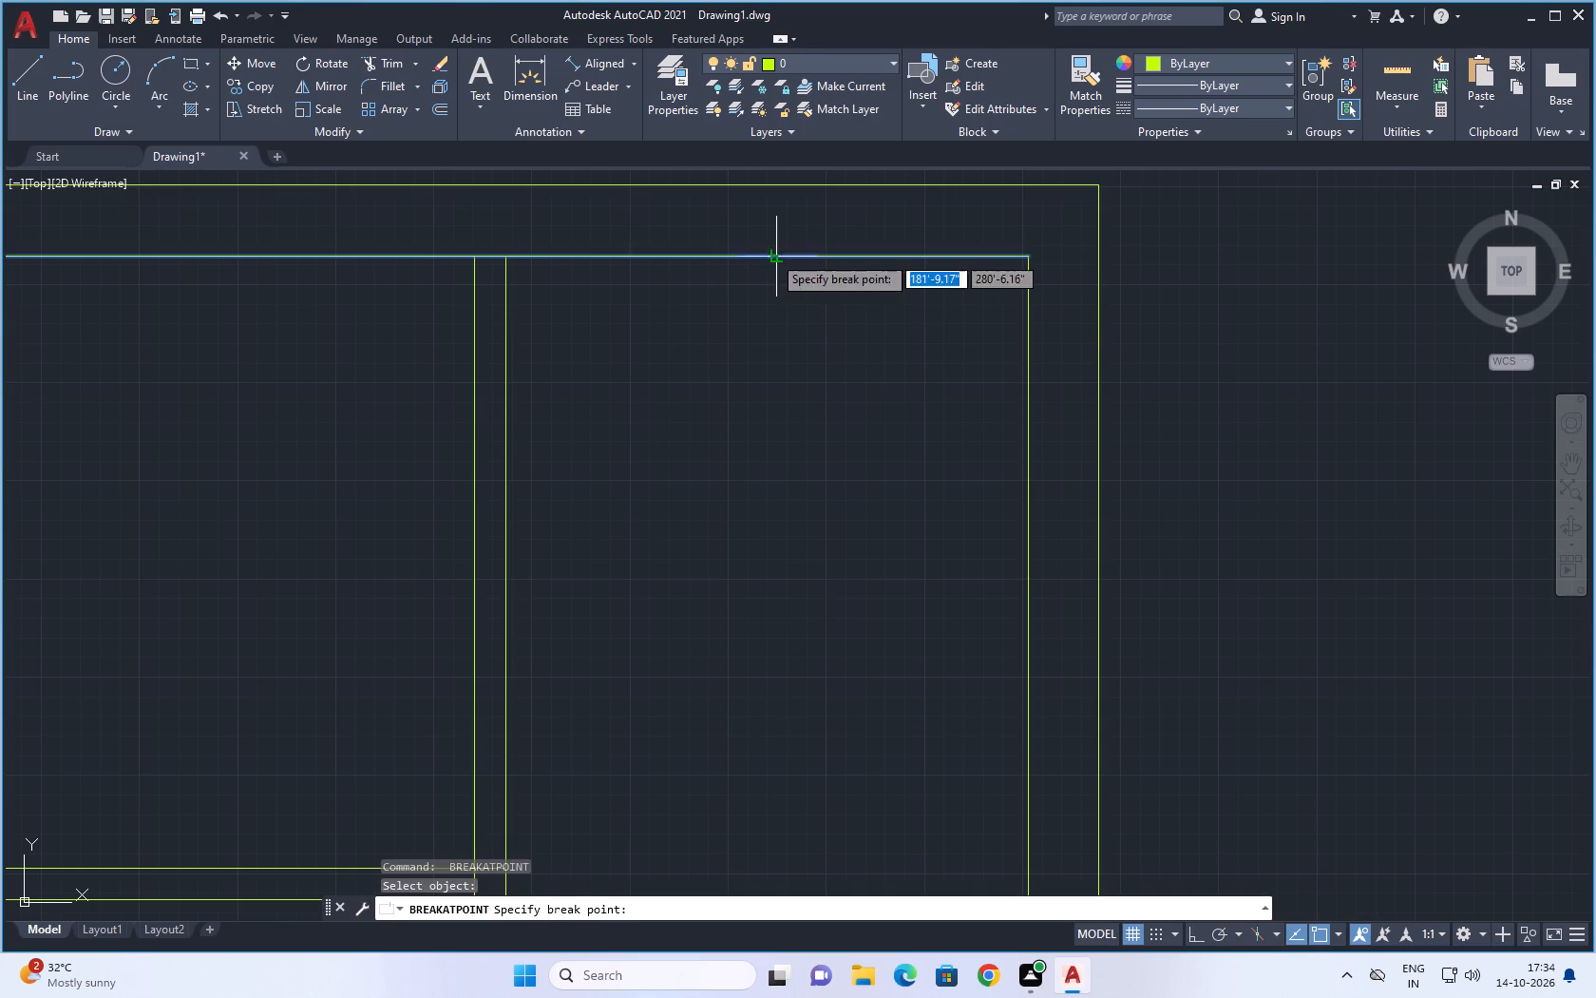
pyautogui.click(504, 261)
pyautogui.scroll(-6, 636, 370)
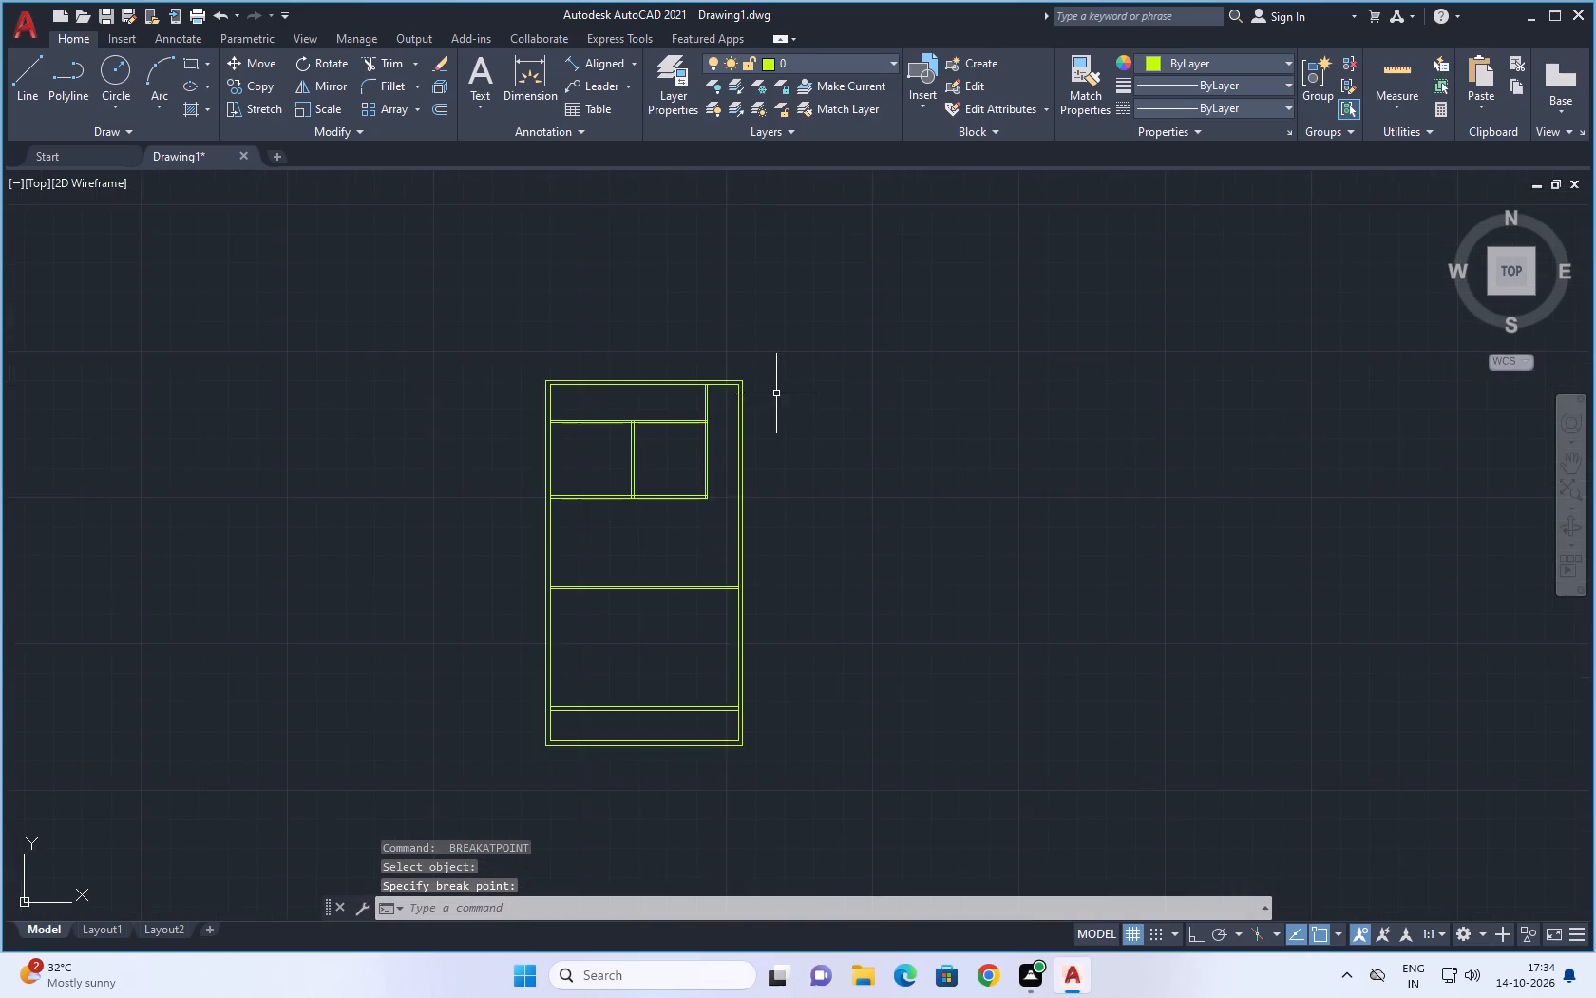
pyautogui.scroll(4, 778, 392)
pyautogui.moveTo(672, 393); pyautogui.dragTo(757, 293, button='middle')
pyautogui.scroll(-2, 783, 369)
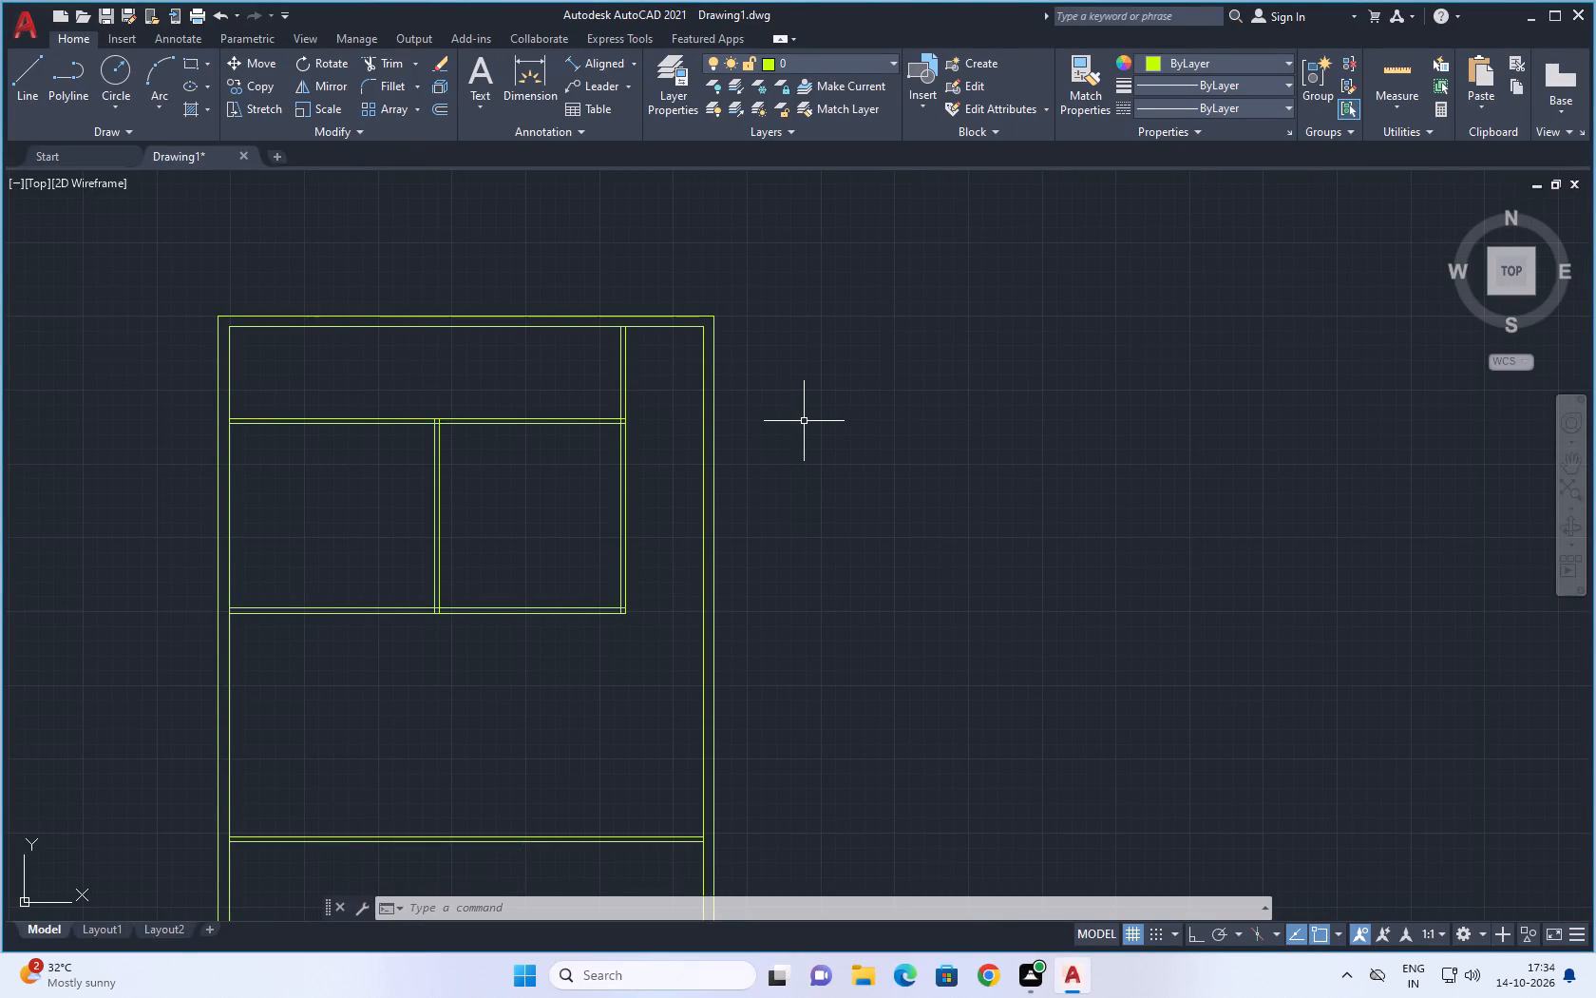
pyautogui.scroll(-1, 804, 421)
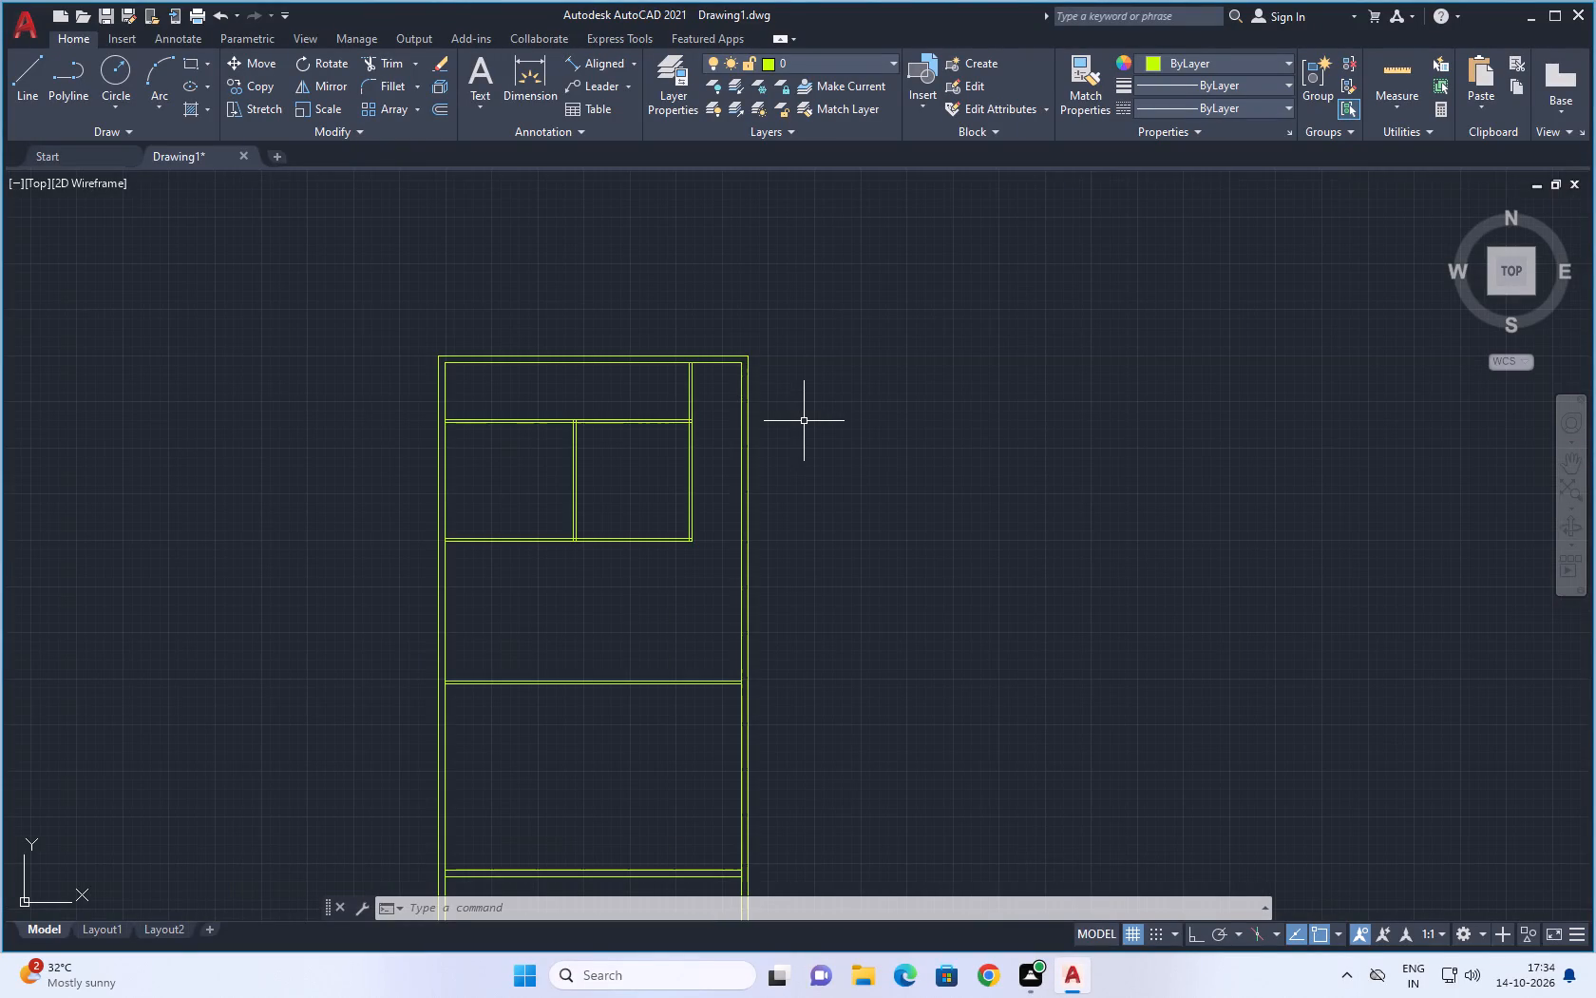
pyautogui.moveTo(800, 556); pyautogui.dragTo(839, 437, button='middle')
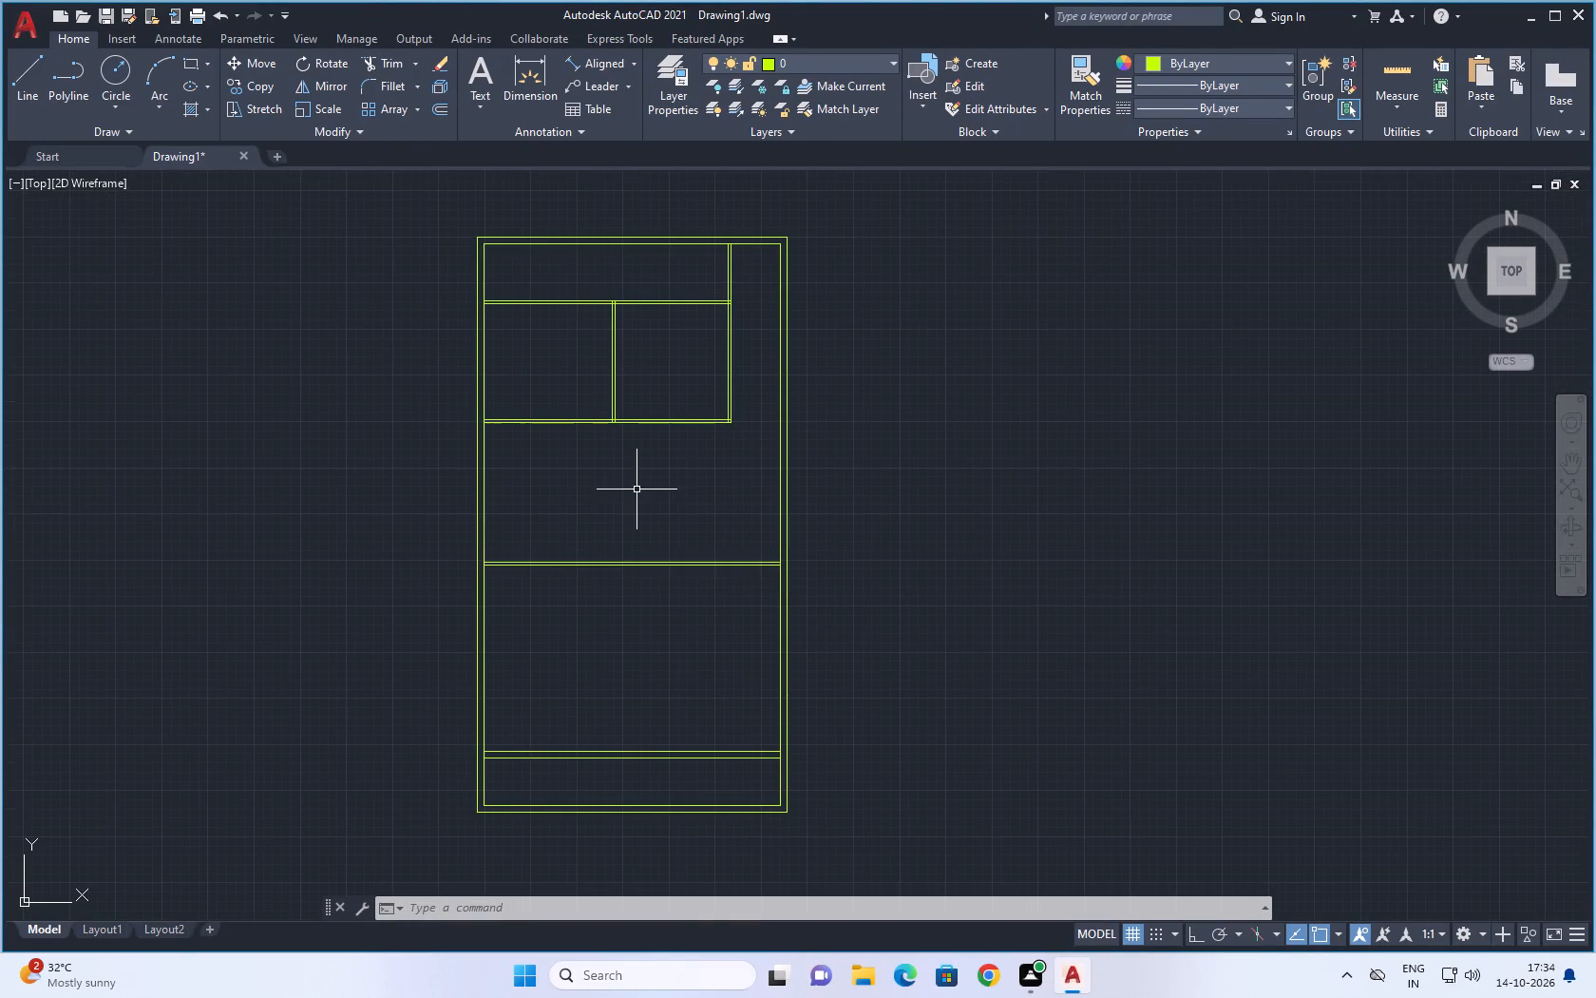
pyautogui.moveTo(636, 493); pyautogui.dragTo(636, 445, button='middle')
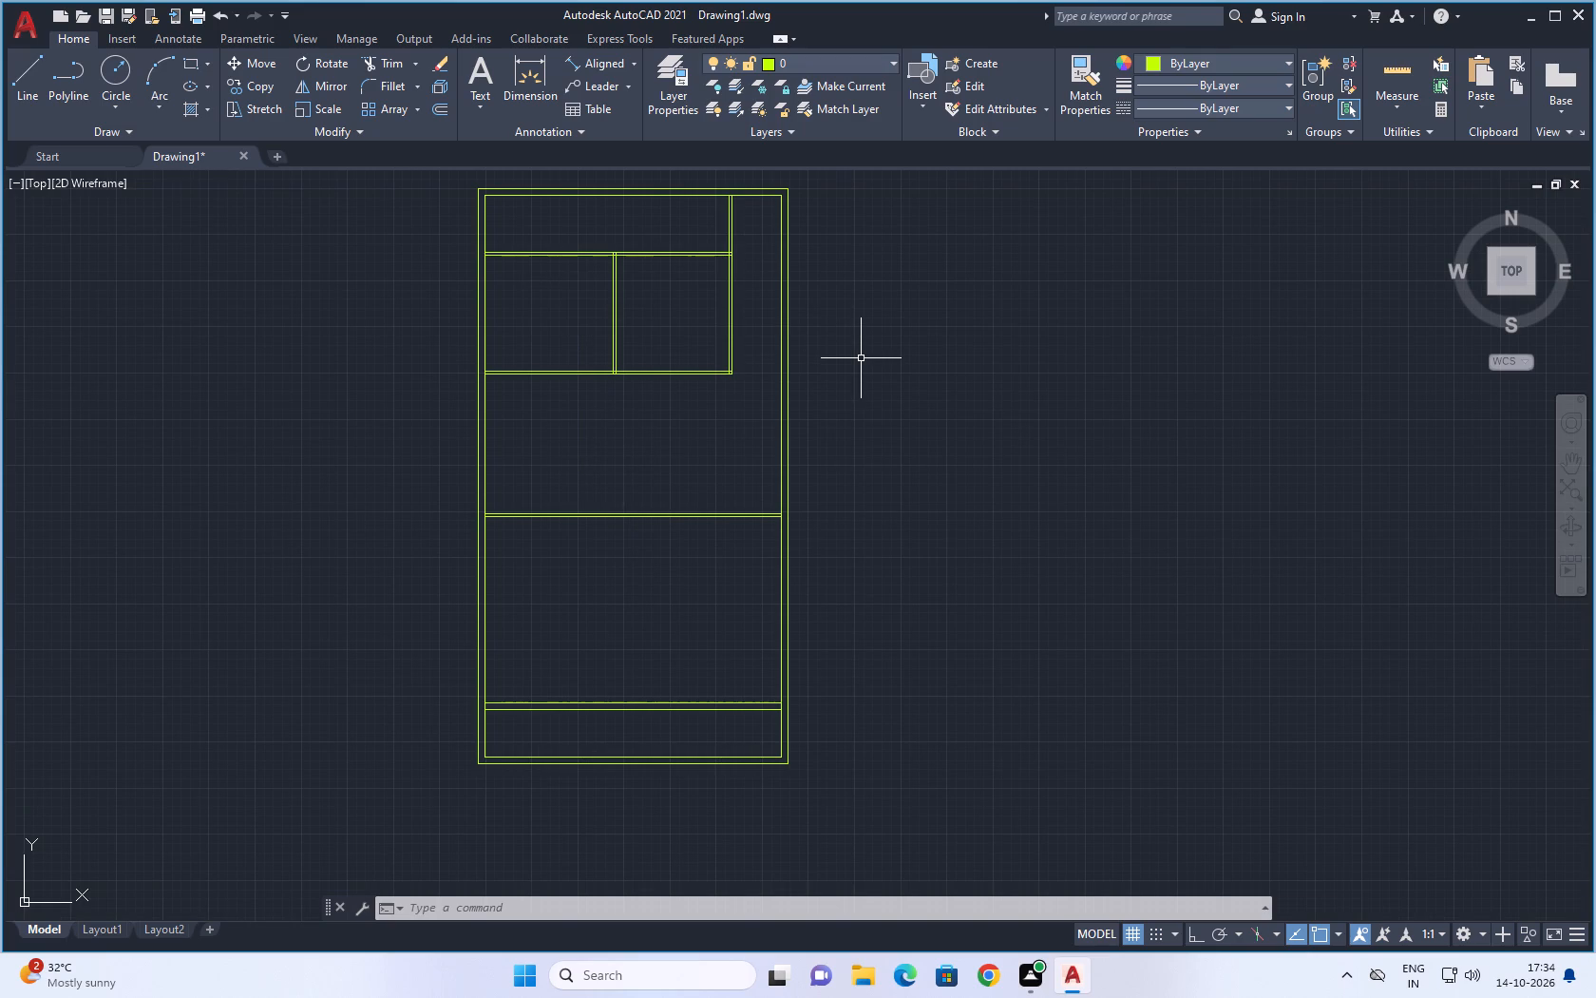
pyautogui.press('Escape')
# Offset the topmost segment of the left inner wall 10' into the top room.
pyautogui.moveTo(888, 340); pyautogui.dragTo(875, 473, button='middle')
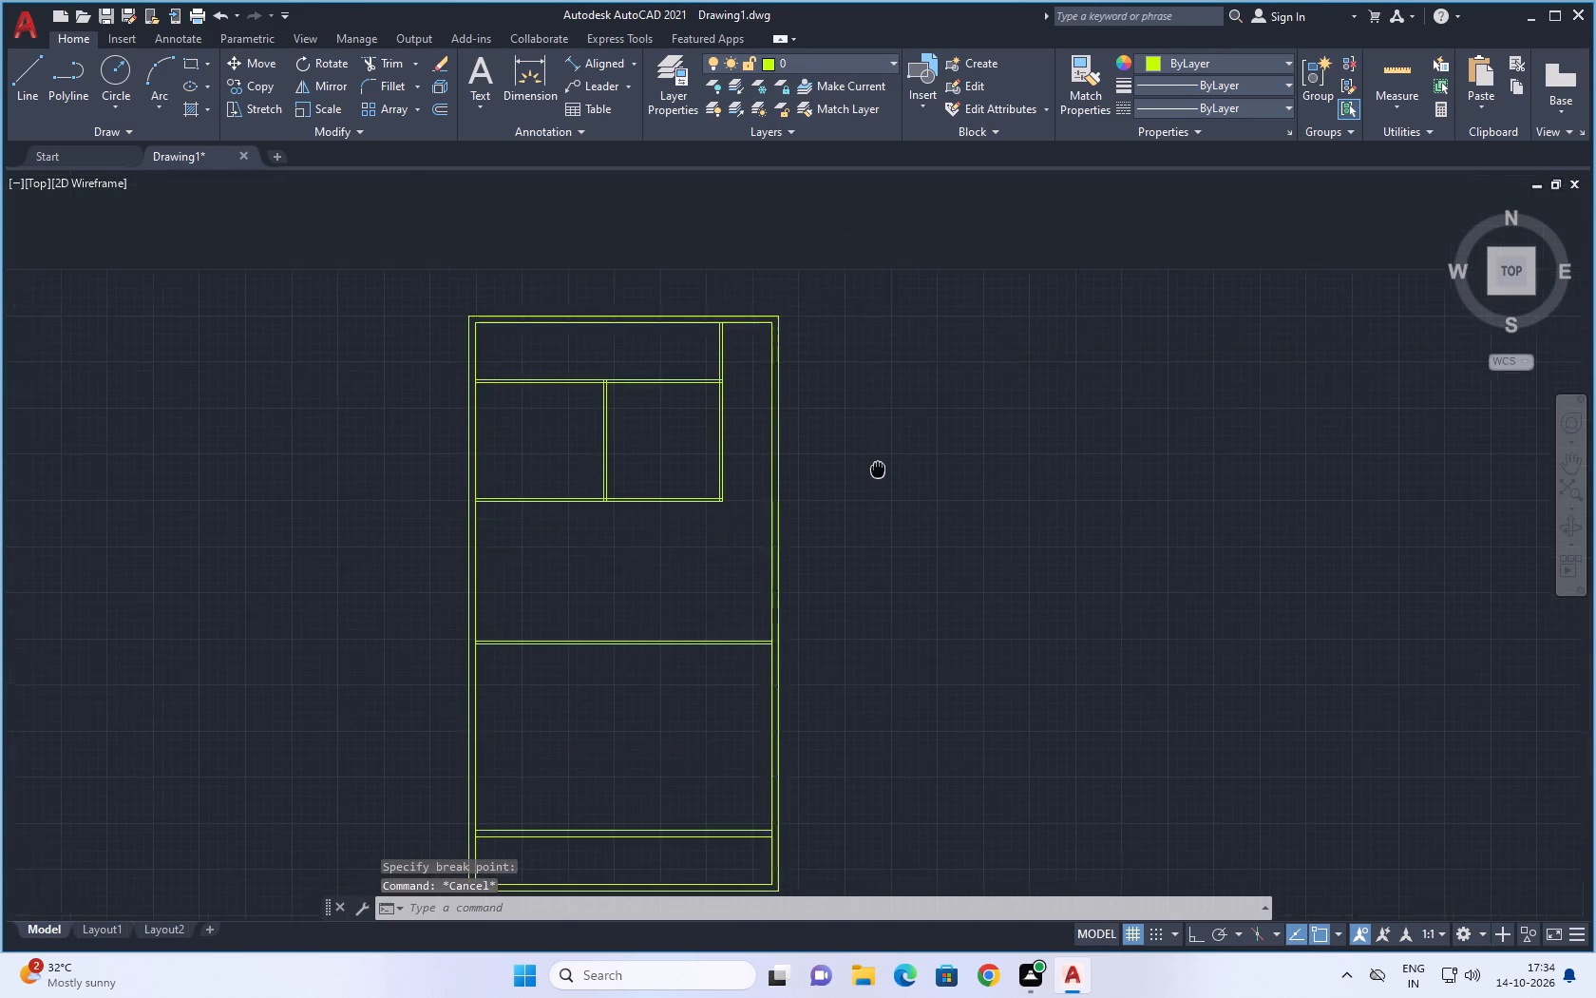
pyautogui.moveTo(875, 473); pyautogui.dragTo(873, 474, button='middle')
pyautogui.scroll(2, 432, 326)
pyautogui.moveTo(469, 278); pyautogui.dragTo(433, 225, button='middle')
pyautogui.scroll(1, 438, 245)
pyautogui.press('Escape')
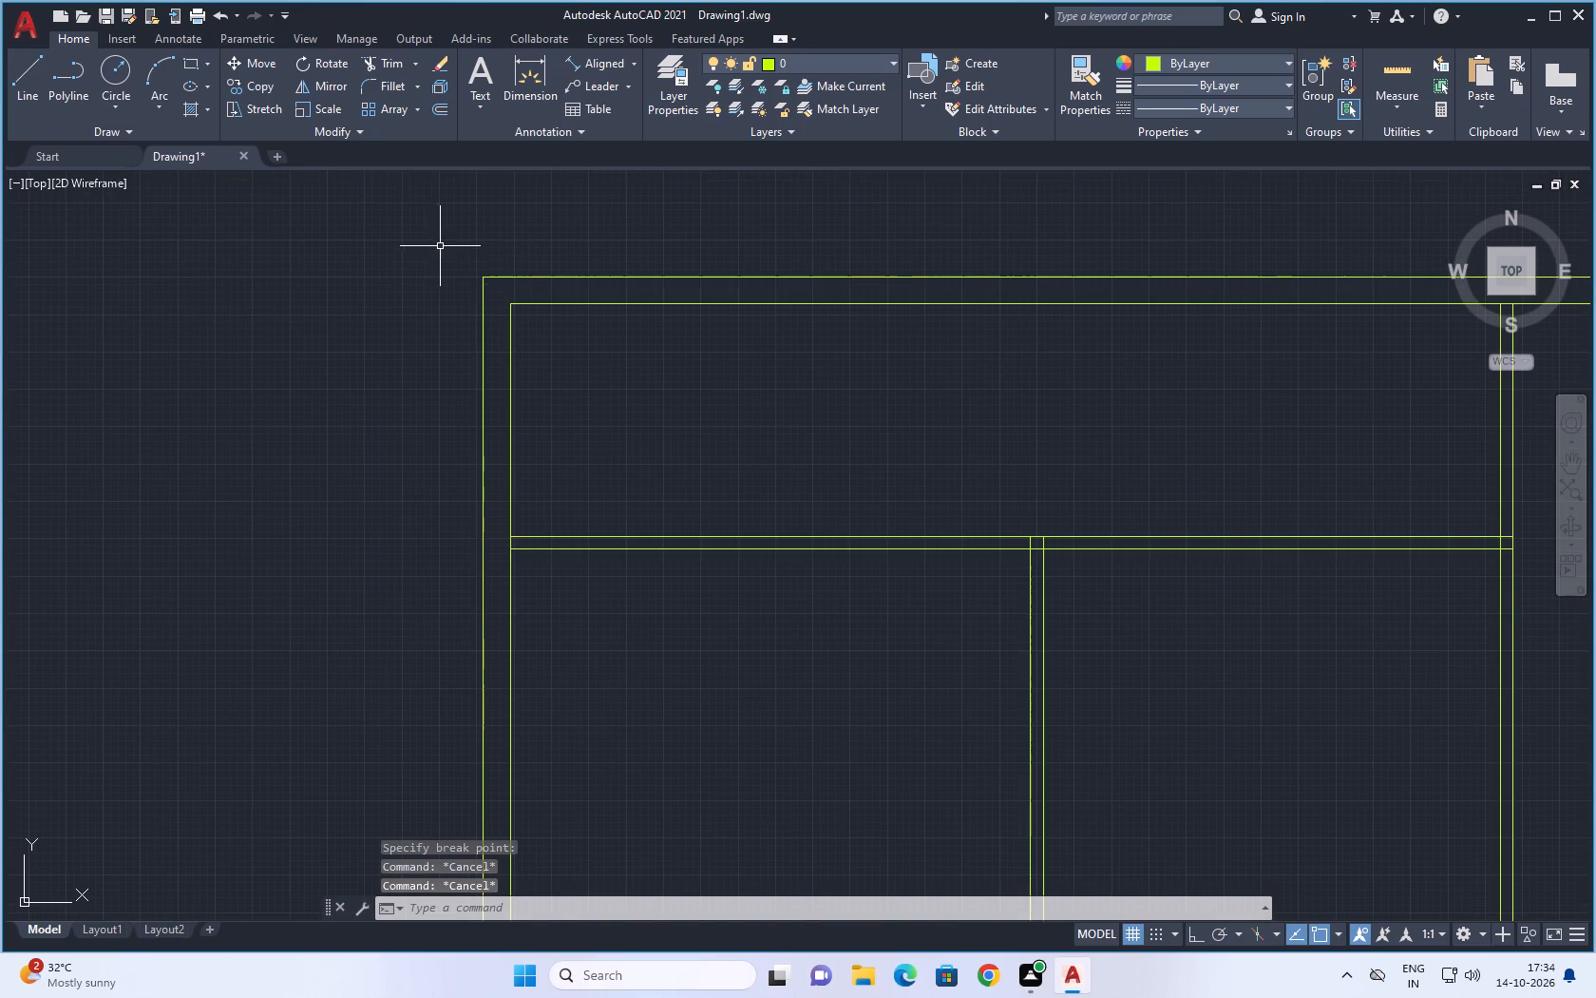
pyautogui.click(441, 107)
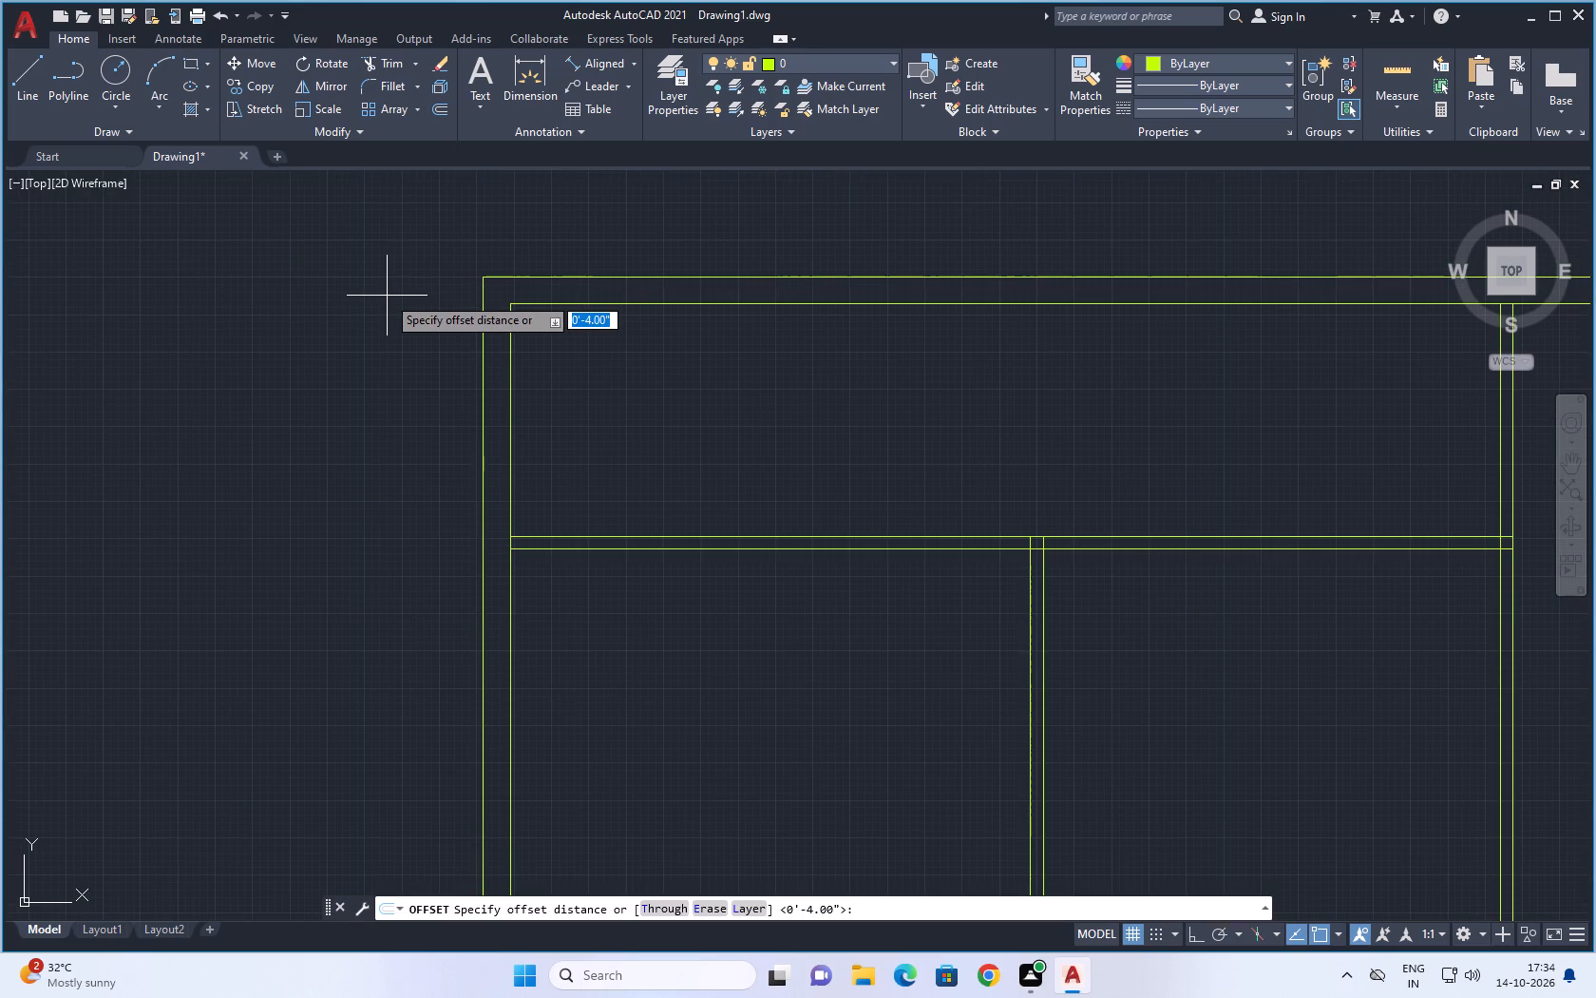
pyautogui.write("10'")
pyautogui.press('Return')
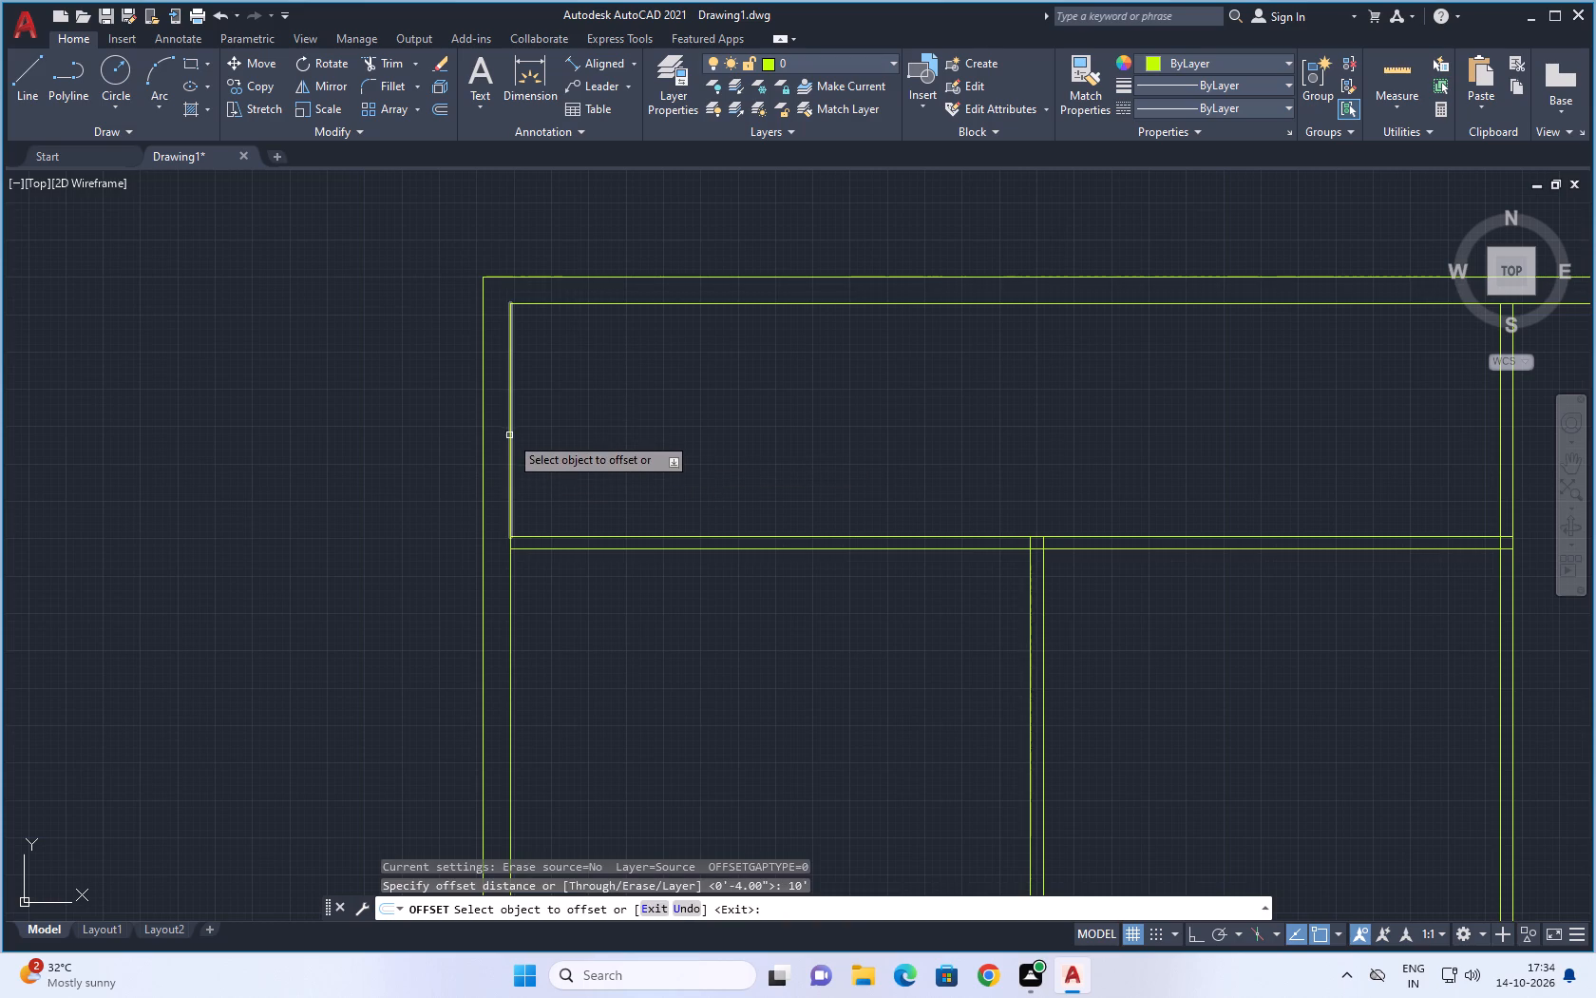
pyautogui.click(509, 435)
pyautogui.click(781, 431)
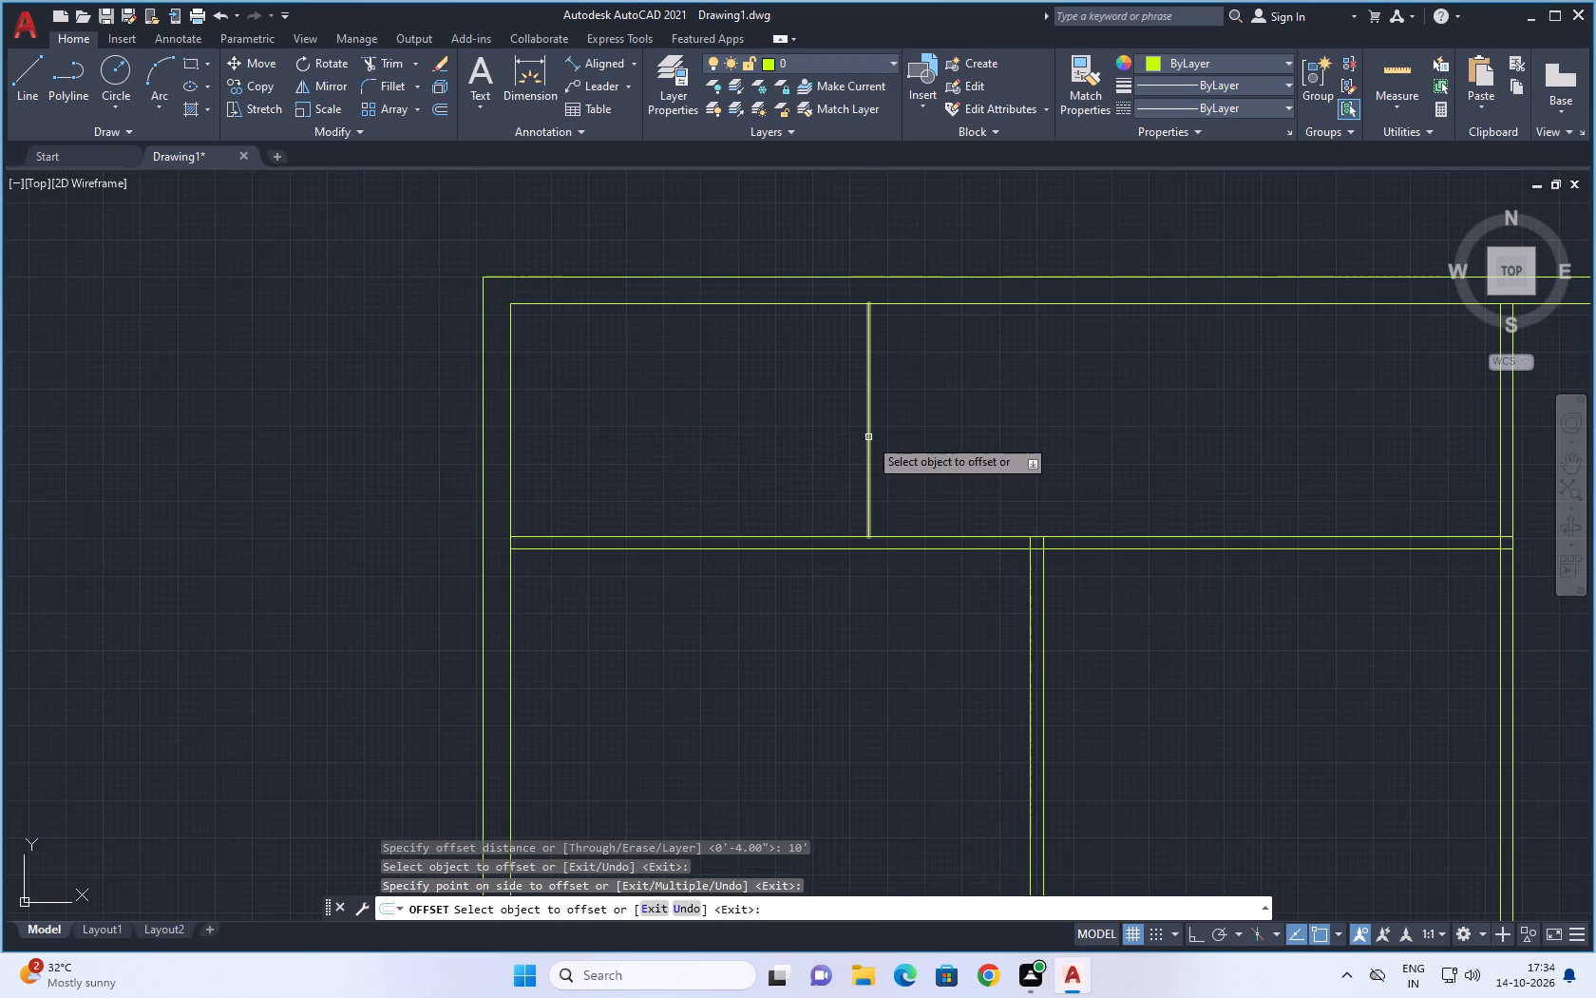
# Offset the single vertical line in the top room 4" to the right to complete that partition wall.
pyautogui.click(868, 437)
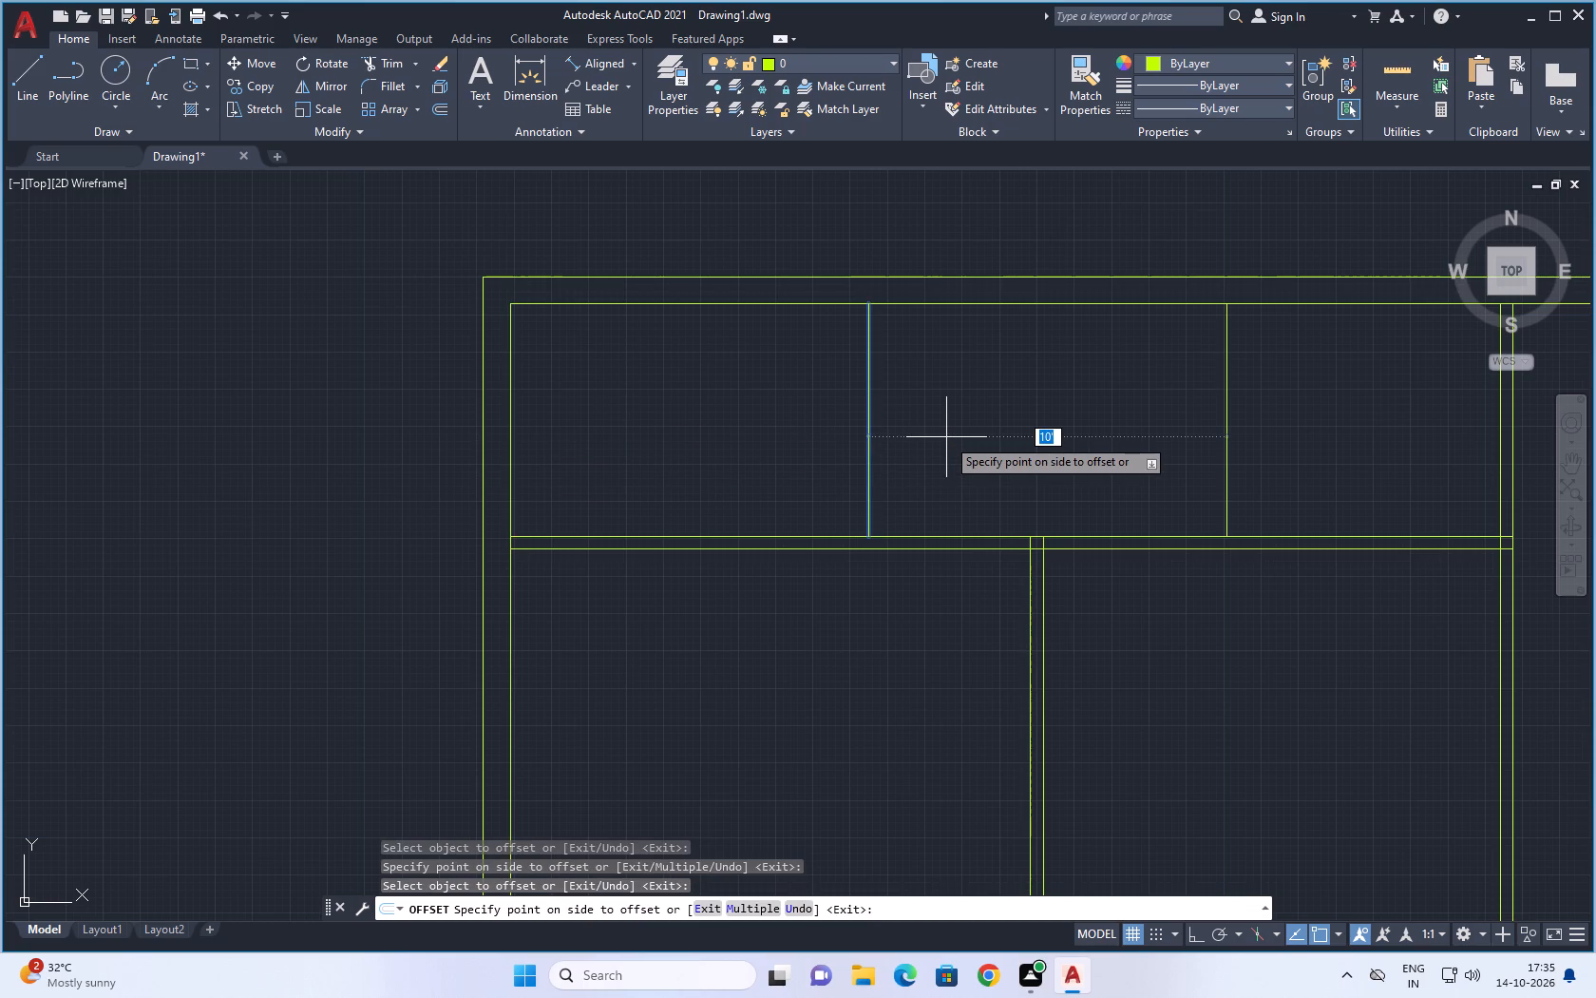
pyautogui.write('4"')
pyautogui.press('Return')
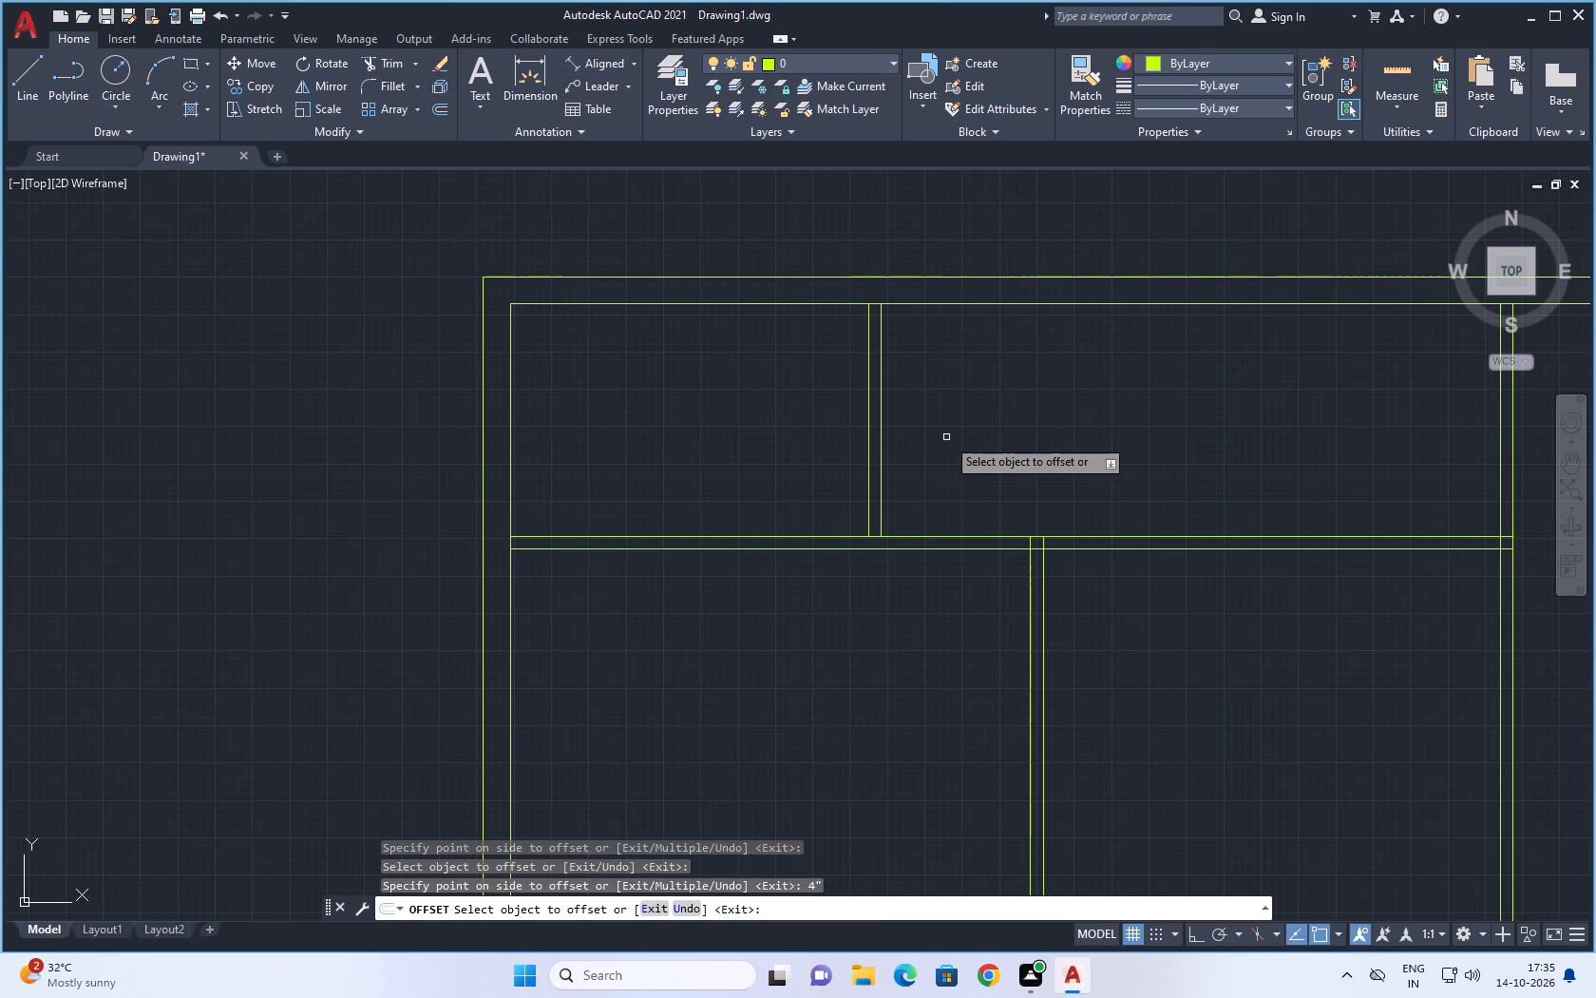
# Add a vertical partition in the top-left room by offsetting the left inner wall line 5' inward and that copy 4" to the right.
pyautogui.scroll(-2, 946, 437)
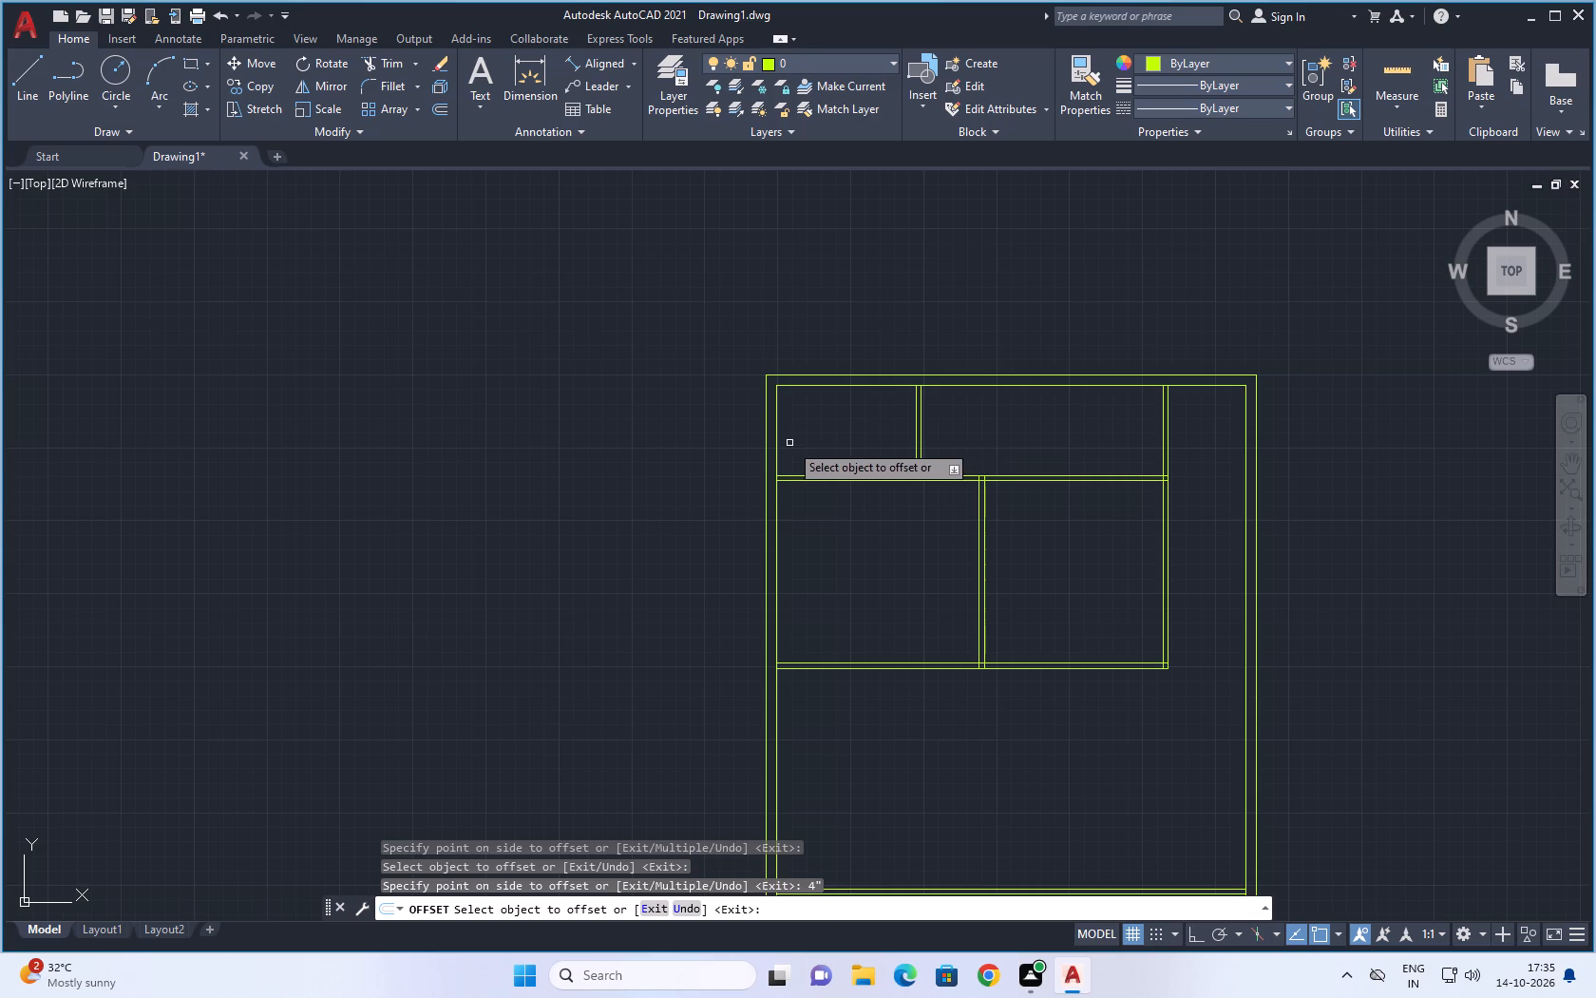
pyautogui.scroll(2, 837, 426)
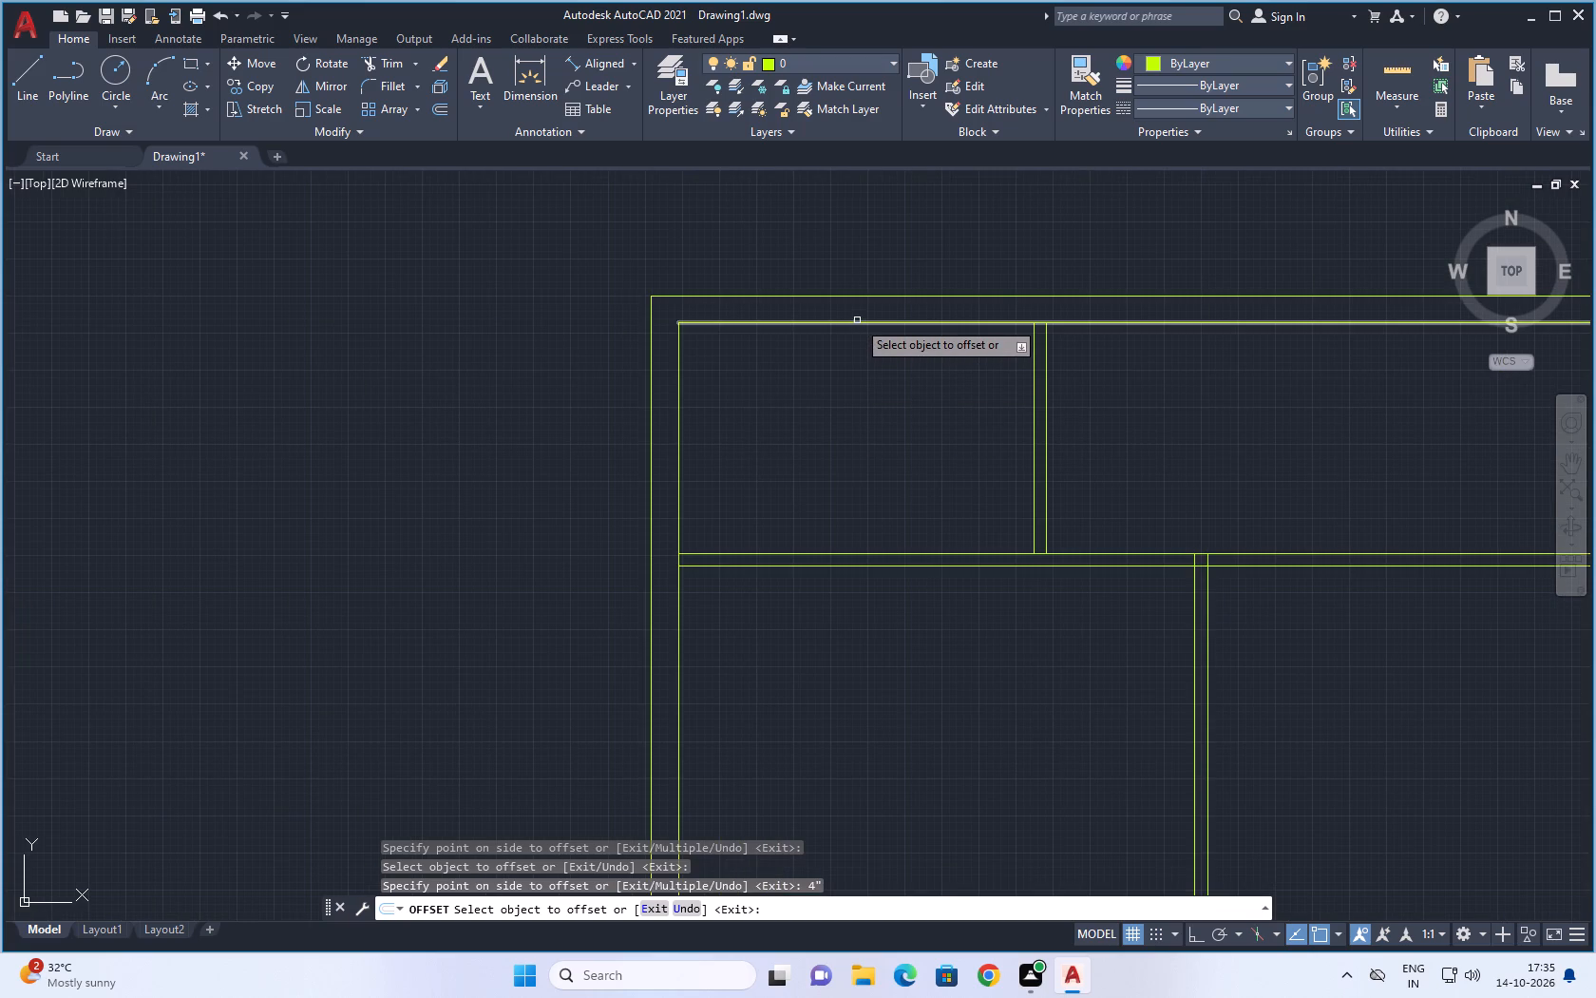
pyautogui.scroll(-1, 839, 373)
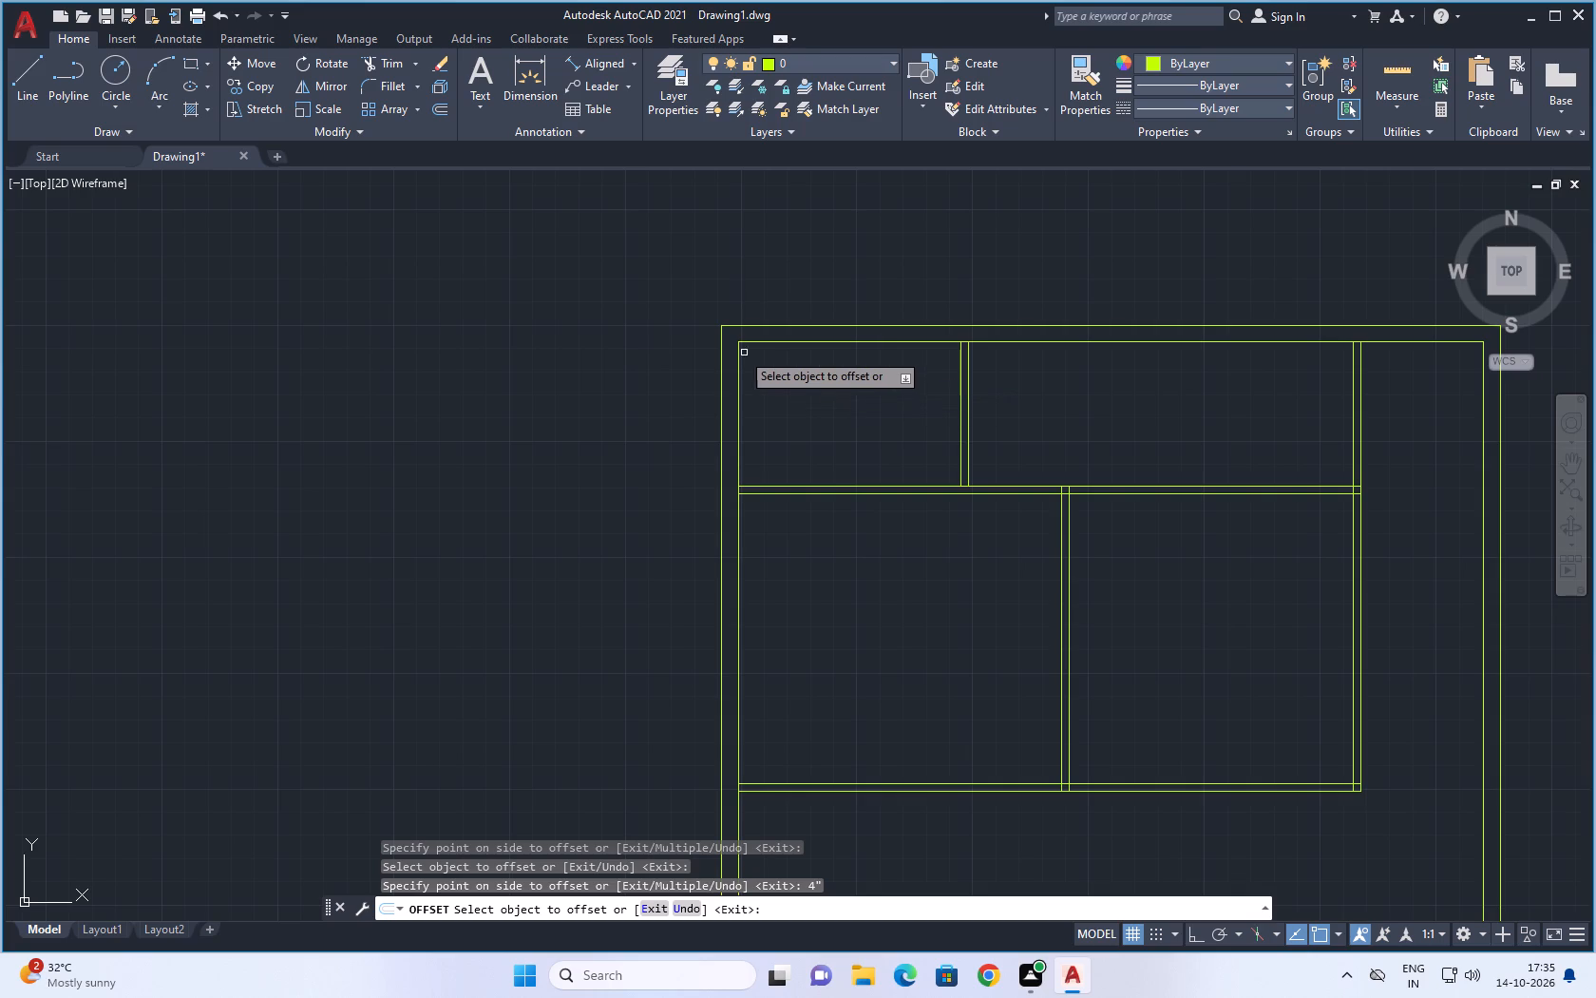
pyautogui.click(738, 404)
pyautogui.write("5'")
pyautogui.press('Return')
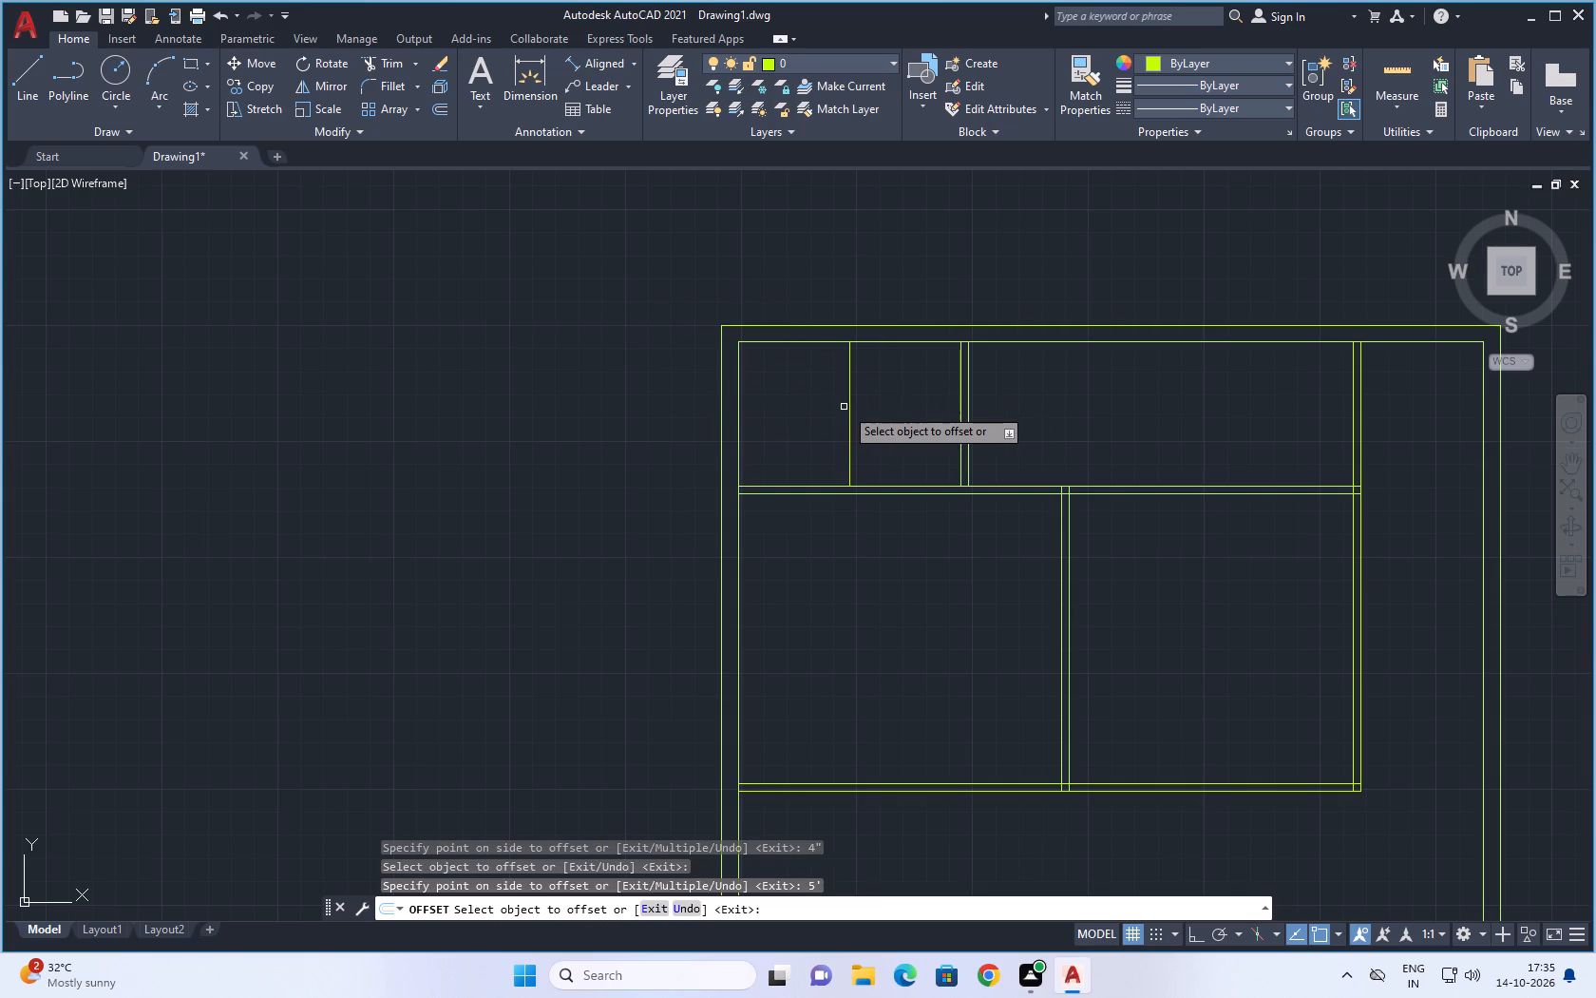
pyautogui.click(850, 413)
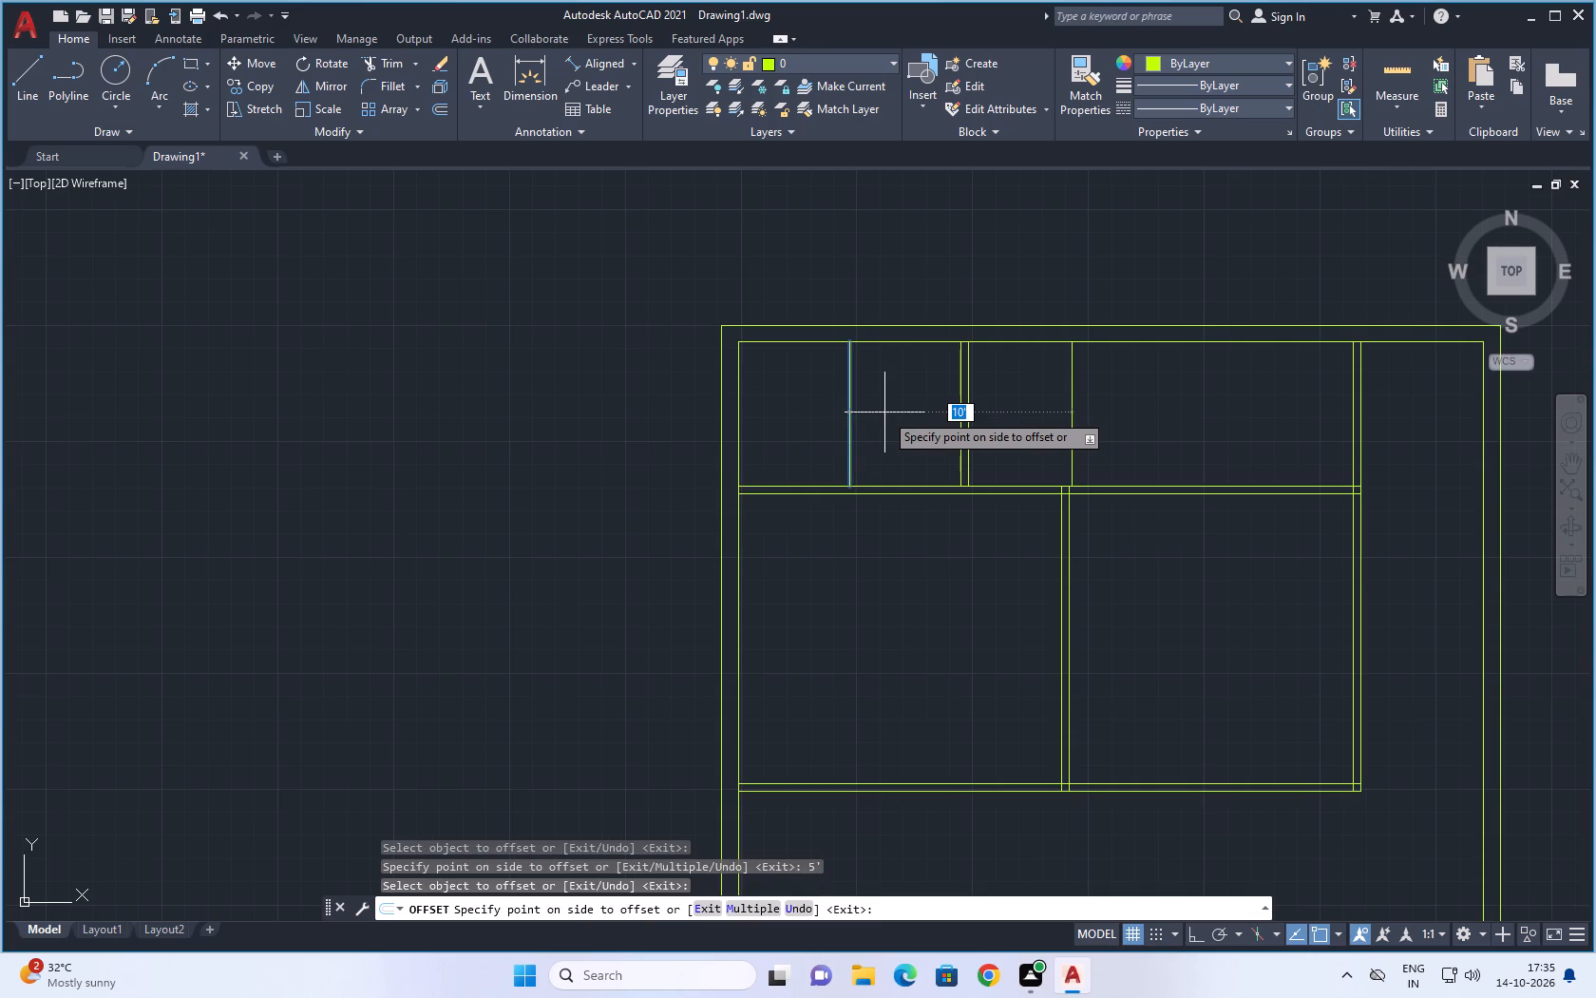
pyautogui.write('4"')
pyautogui.press('Return')
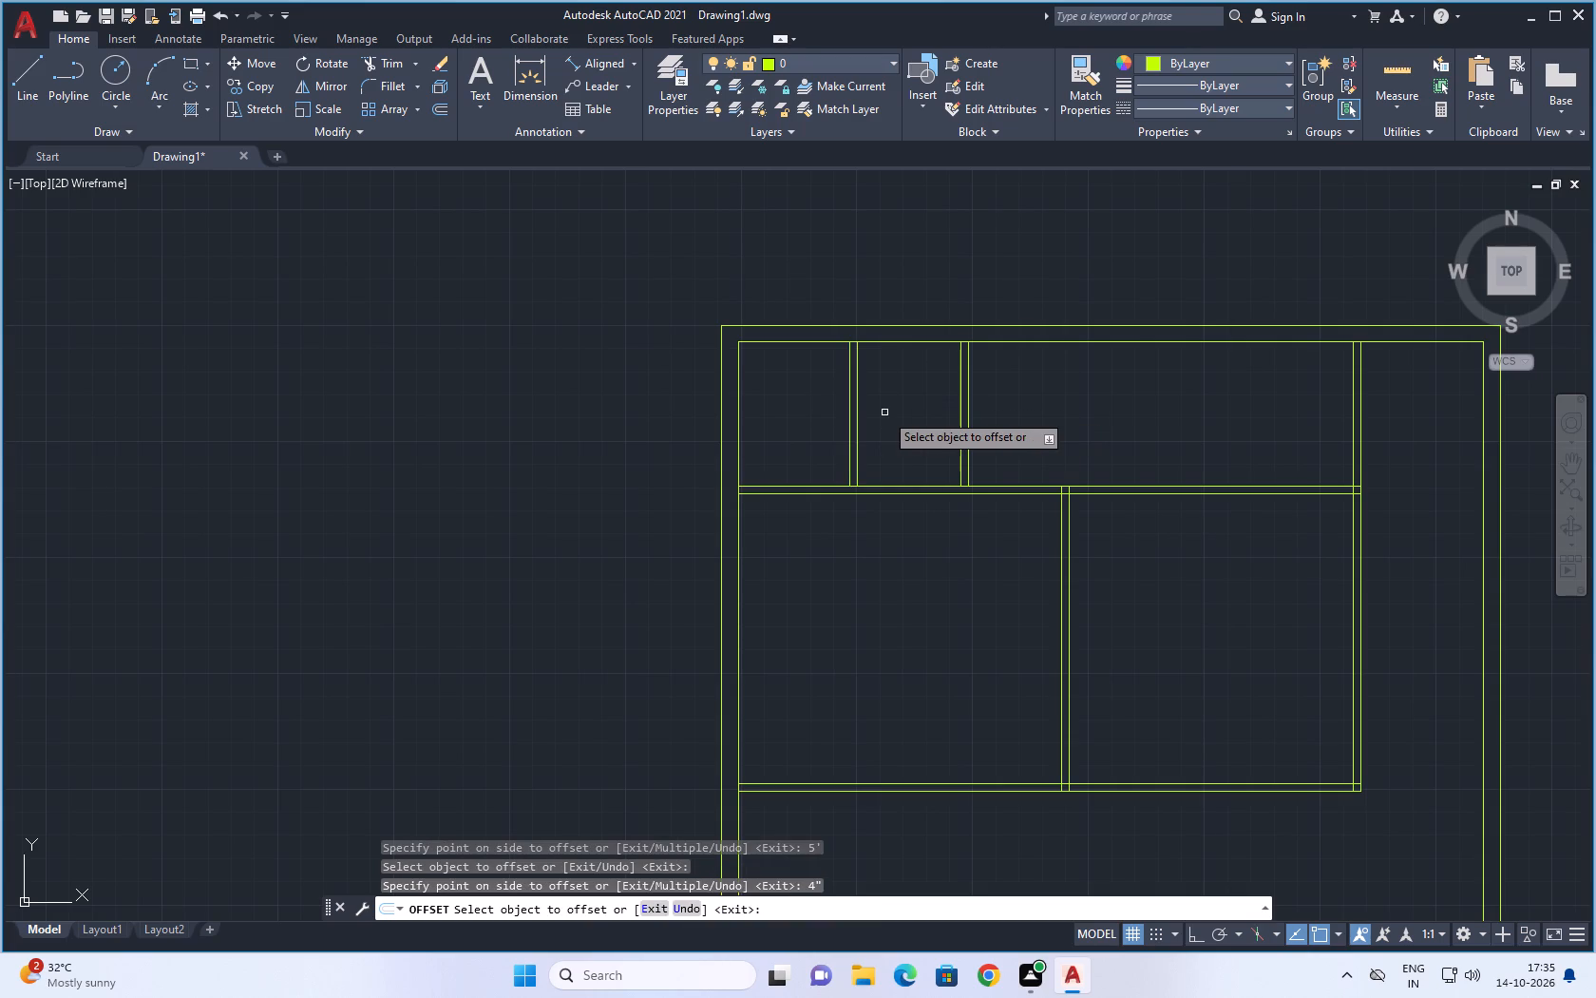
# Add a vertical partition in the room below the two bedrooms-sized rooms by offsetting its left inner wall line 20'9" inward and the copy 4.5" right.
pyautogui.scroll(-2, 807, 427)
pyautogui.moveTo(688, 496); pyautogui.dragTo(598, 393, button='middle')
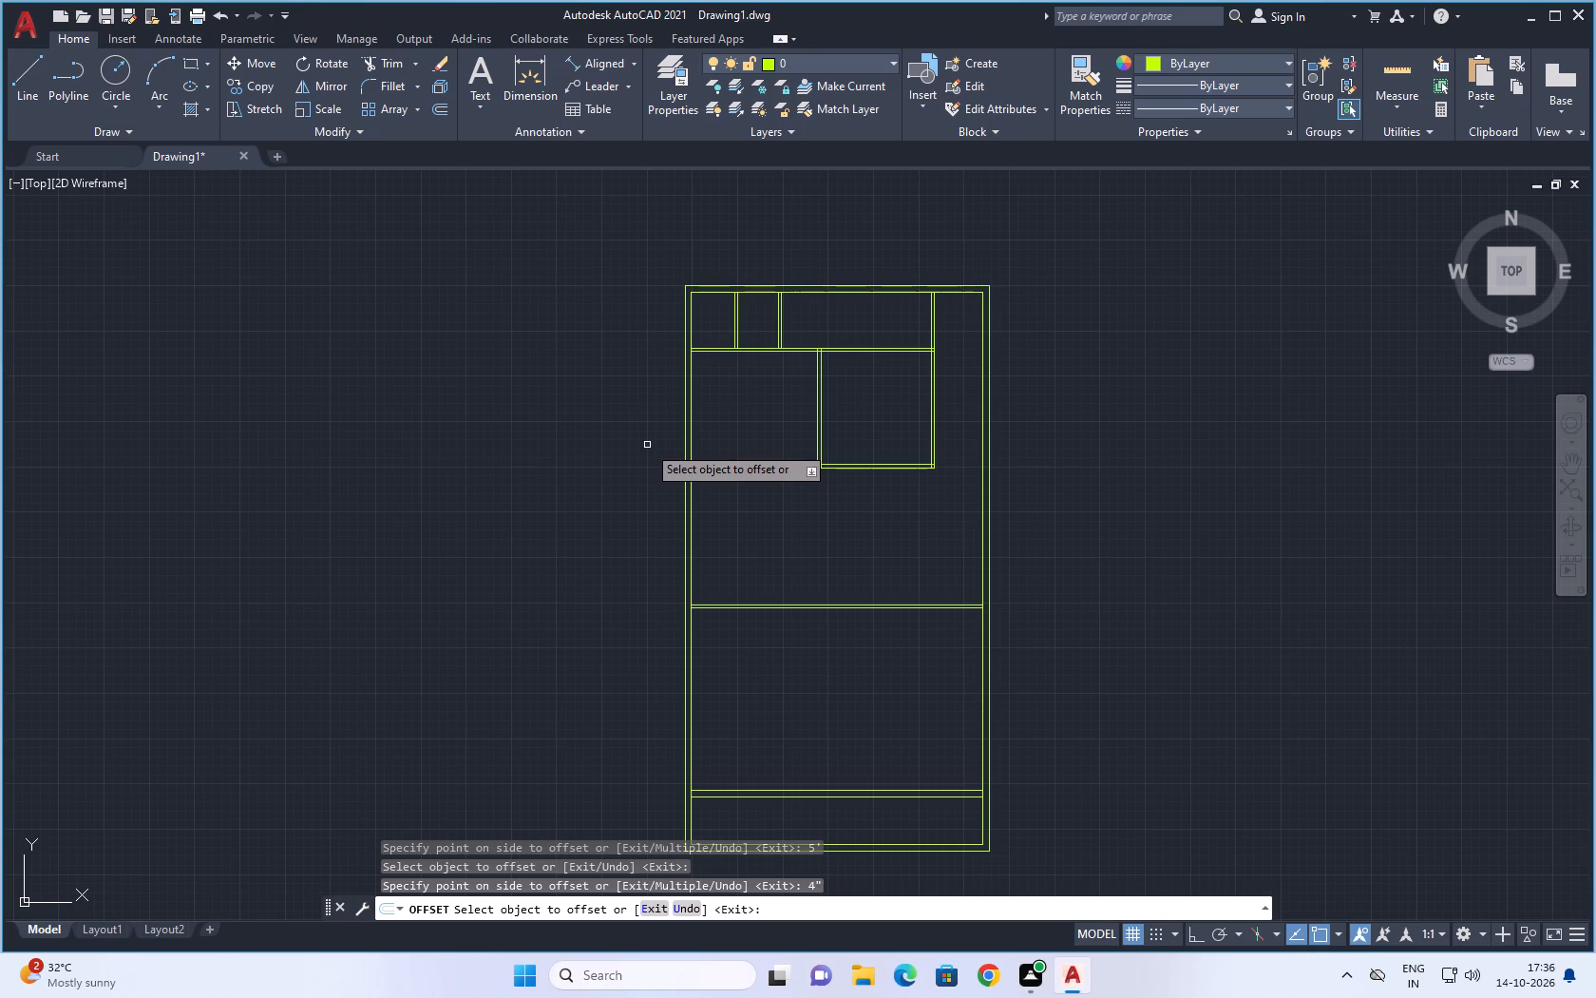
pyautogui.moveTo(798, 531); pyautogui.dragTo(801, 472, button='middle')
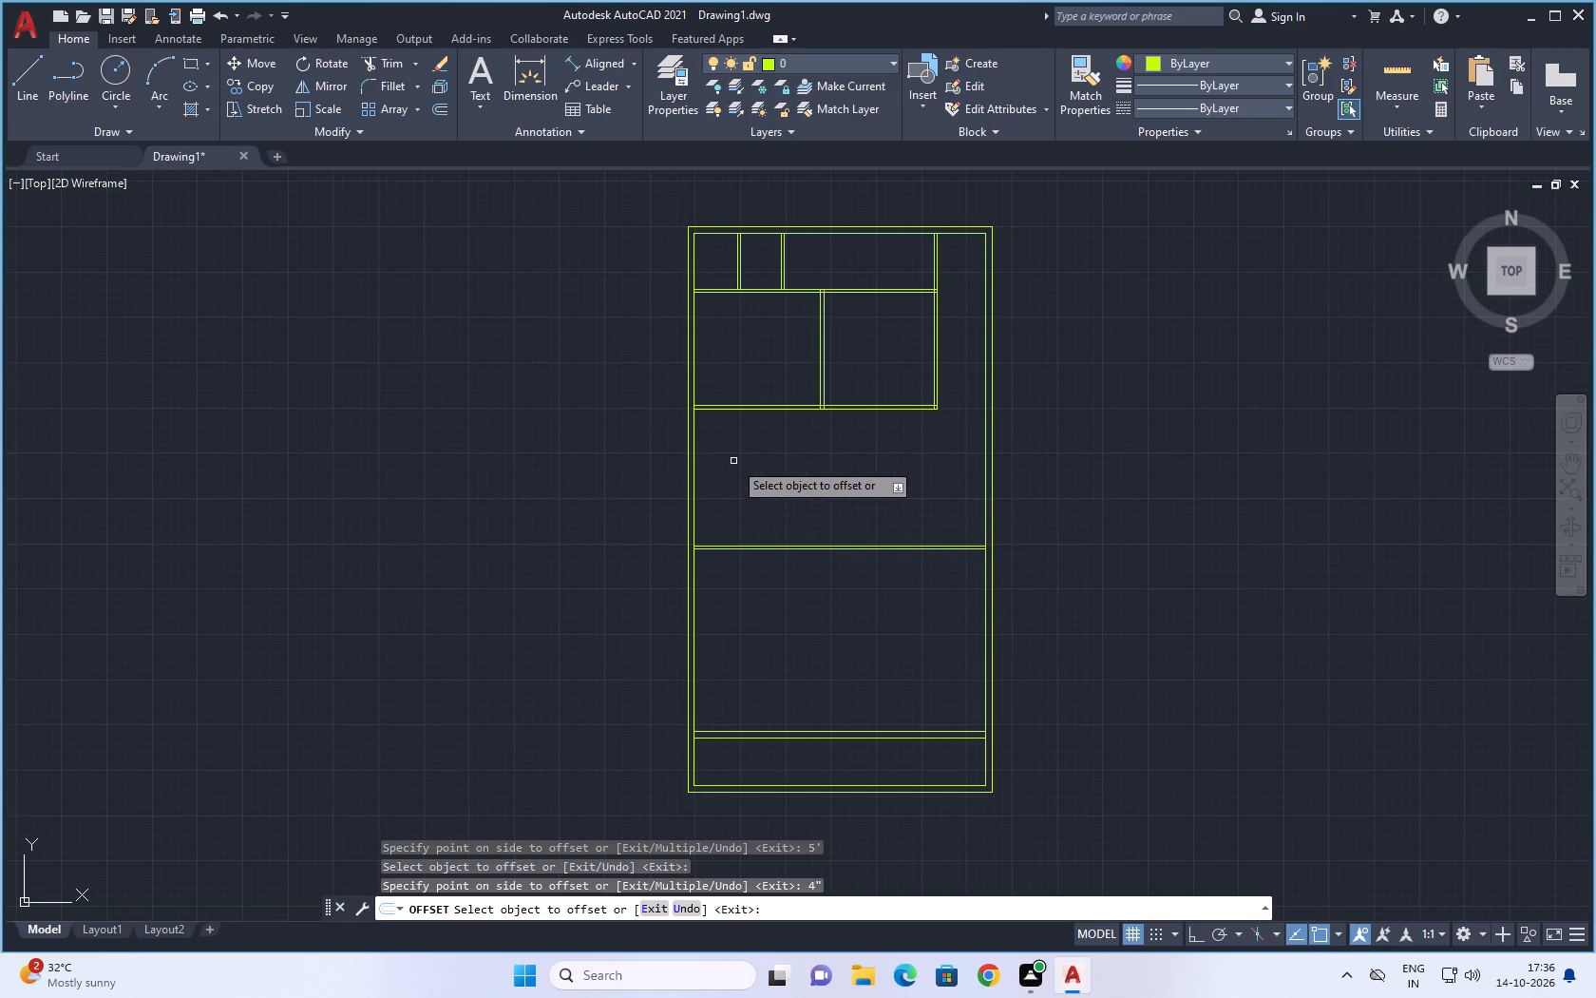
pyautogui.scroll(2, 702, 488)
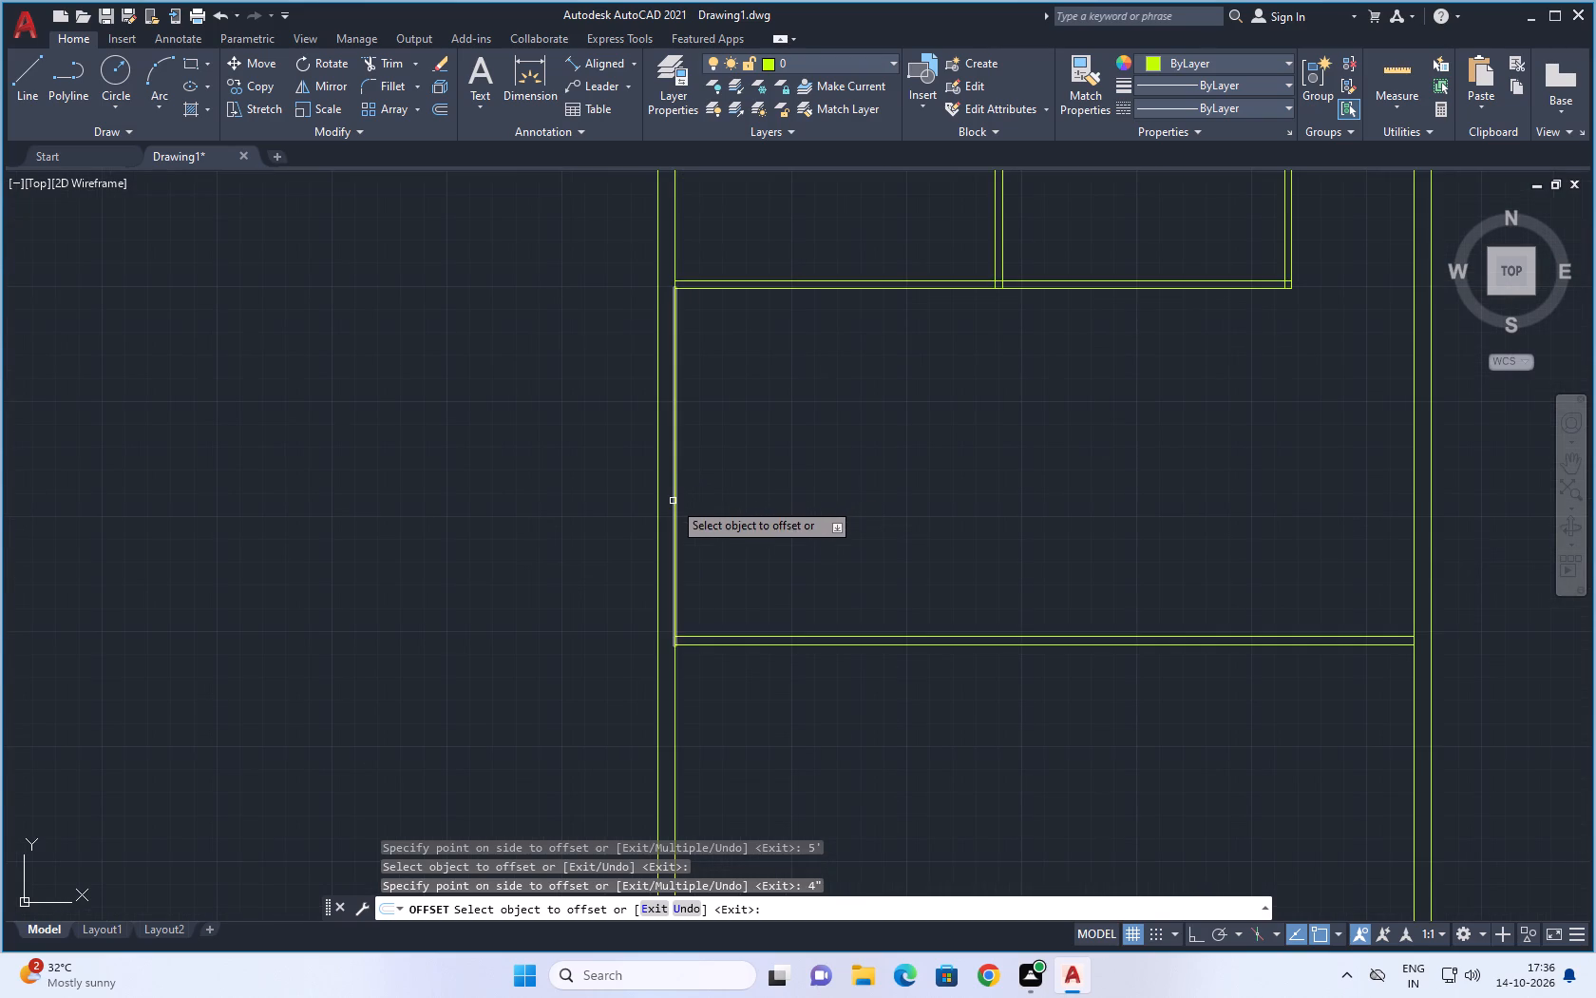
pyautogui.click(672, 504)
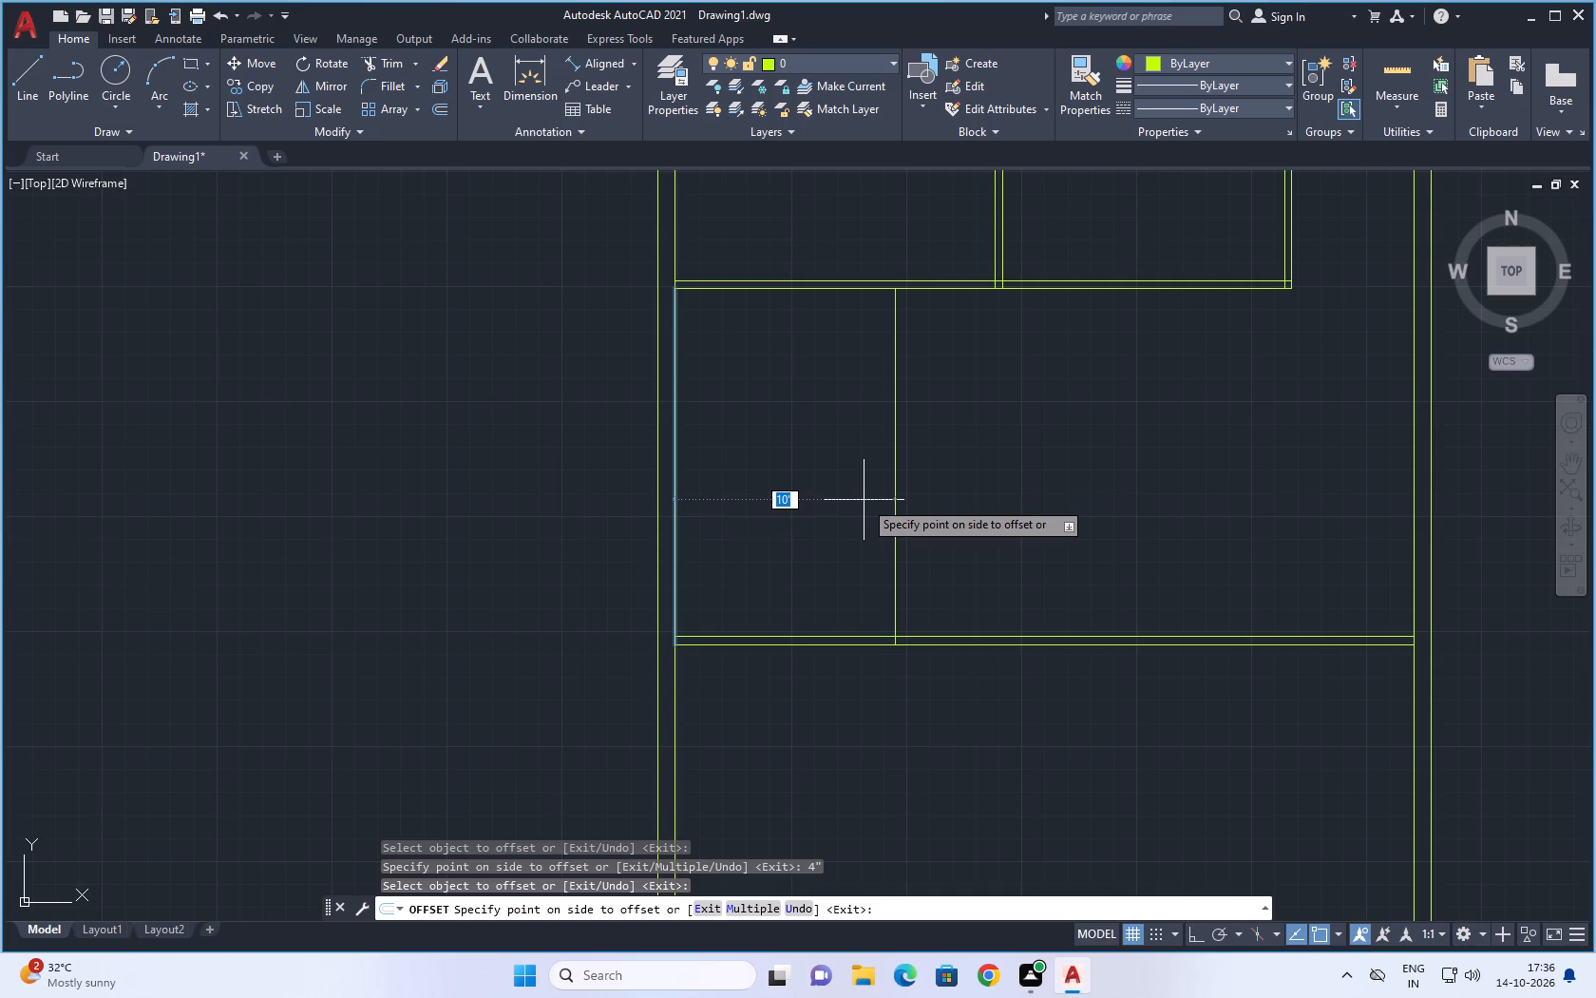
pyautogui.write('20')
pyautogui.write('\'9"')
pyautogui.press('Return')
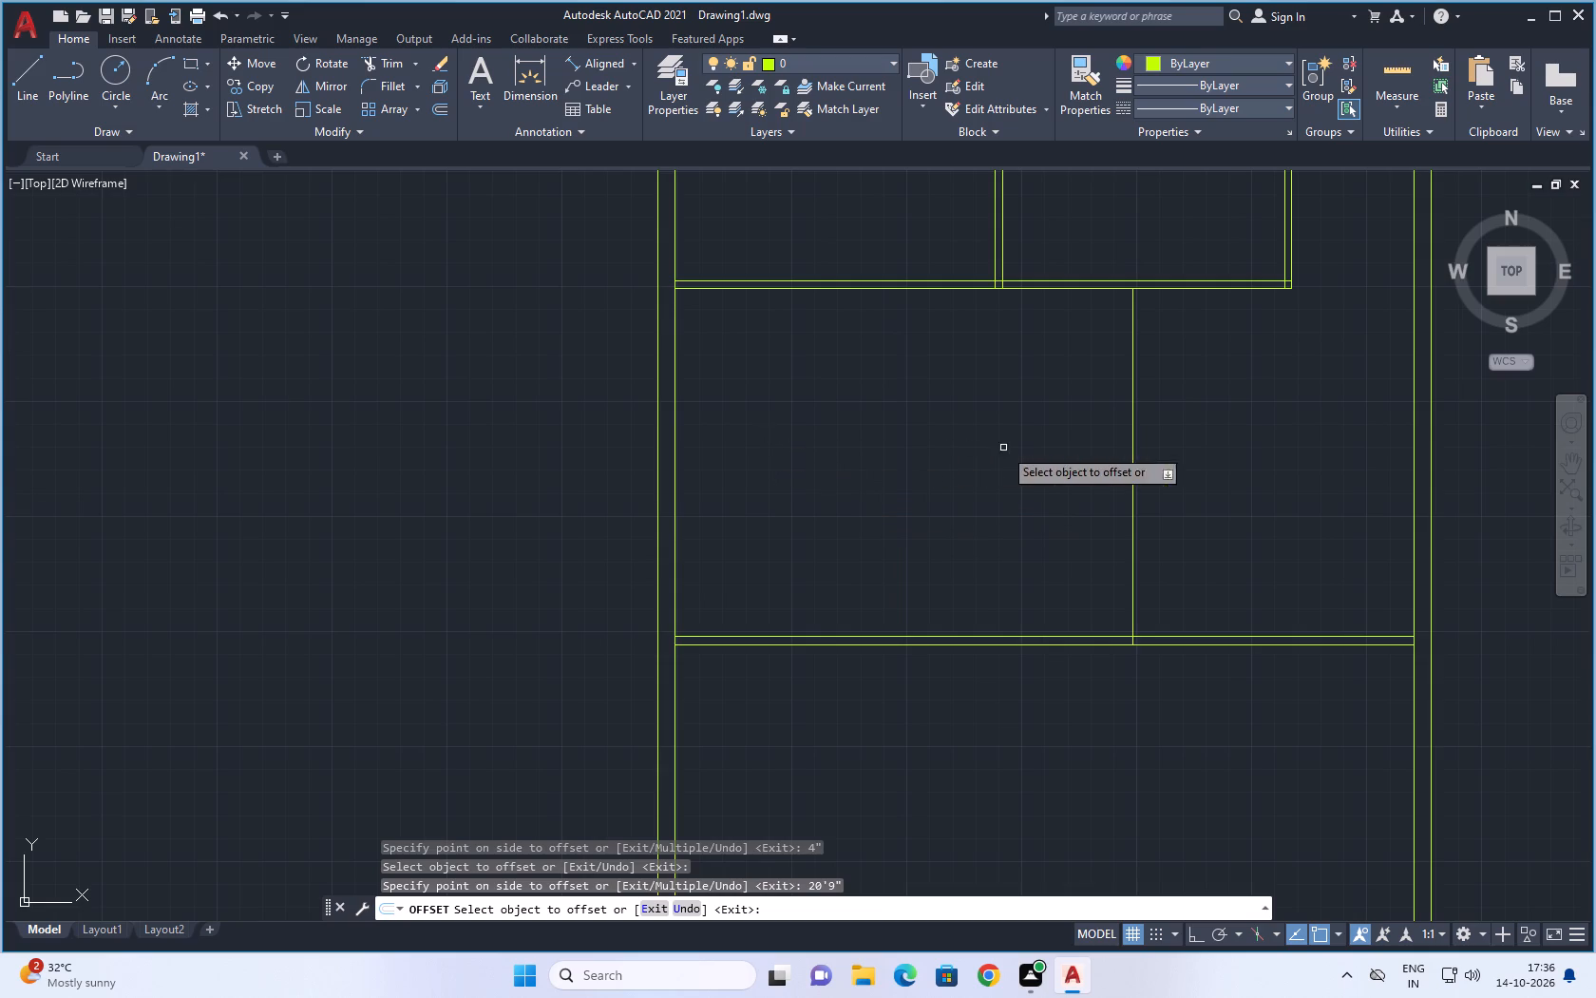
pyautogui.click(1131, 445)
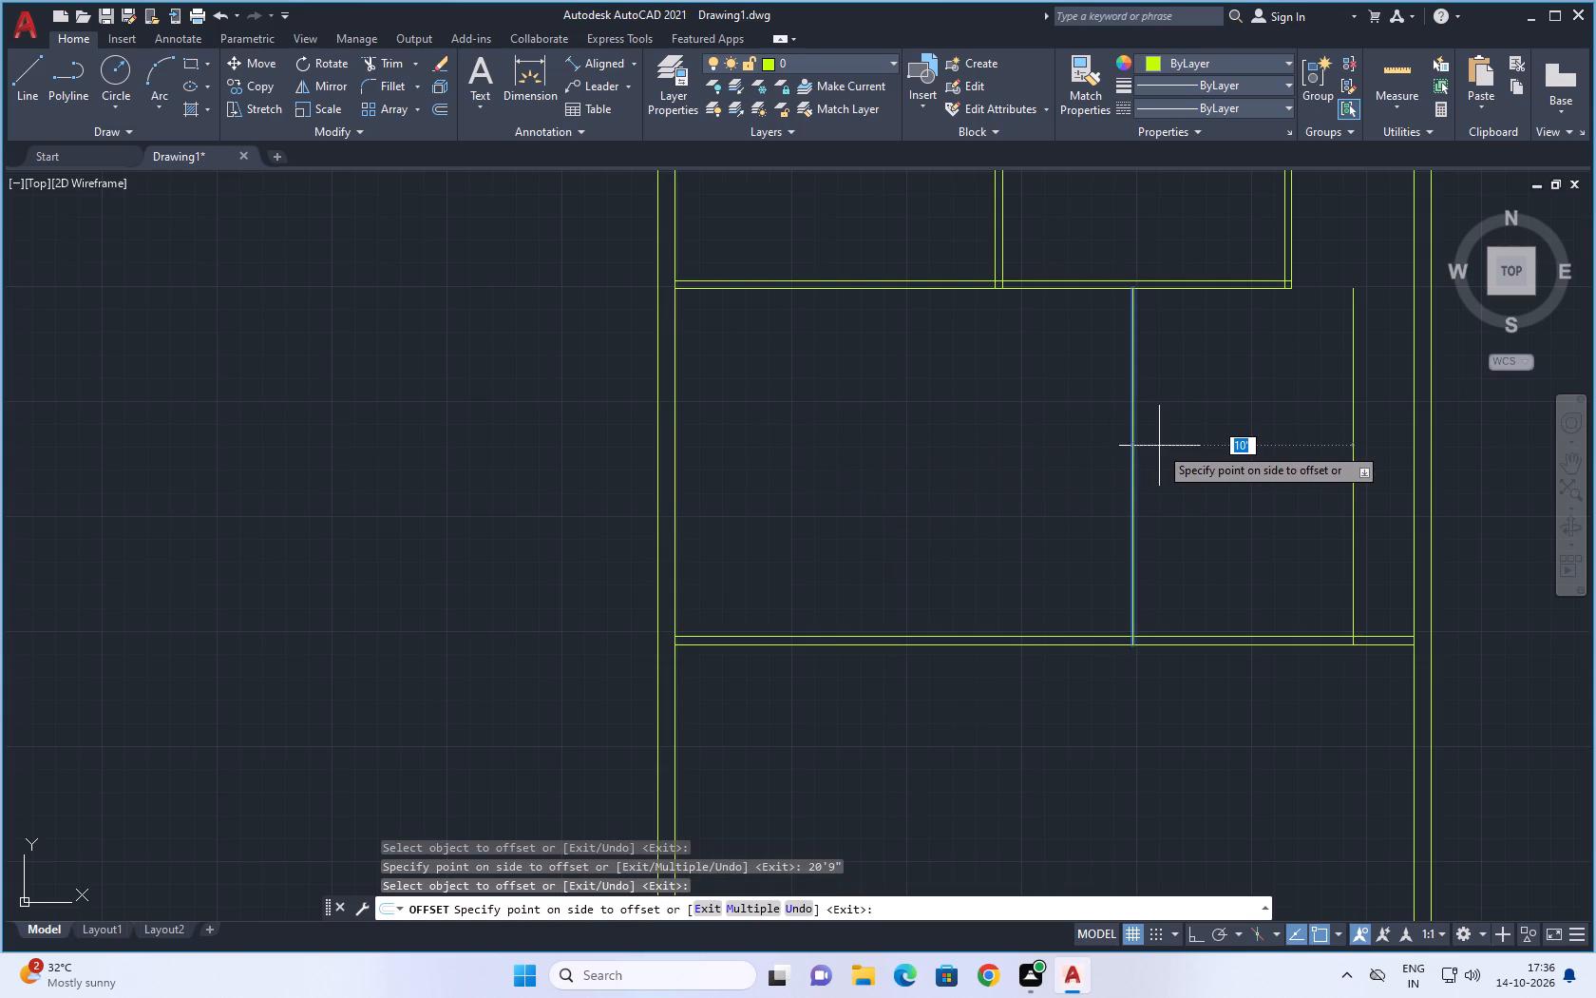
pyautogui.write('4.5"')
pyautogui.press('Return')
# Add a vertical partition in the large room above the bottom strip by offsetting its left inner wall line 13' inward and the copy 4.5" right.
pyautogui.scroll(-1, 1130, 467)
pyautogui.moveTo(1066, 501); pyautogui.dragTo(1025, 423, button='middle')
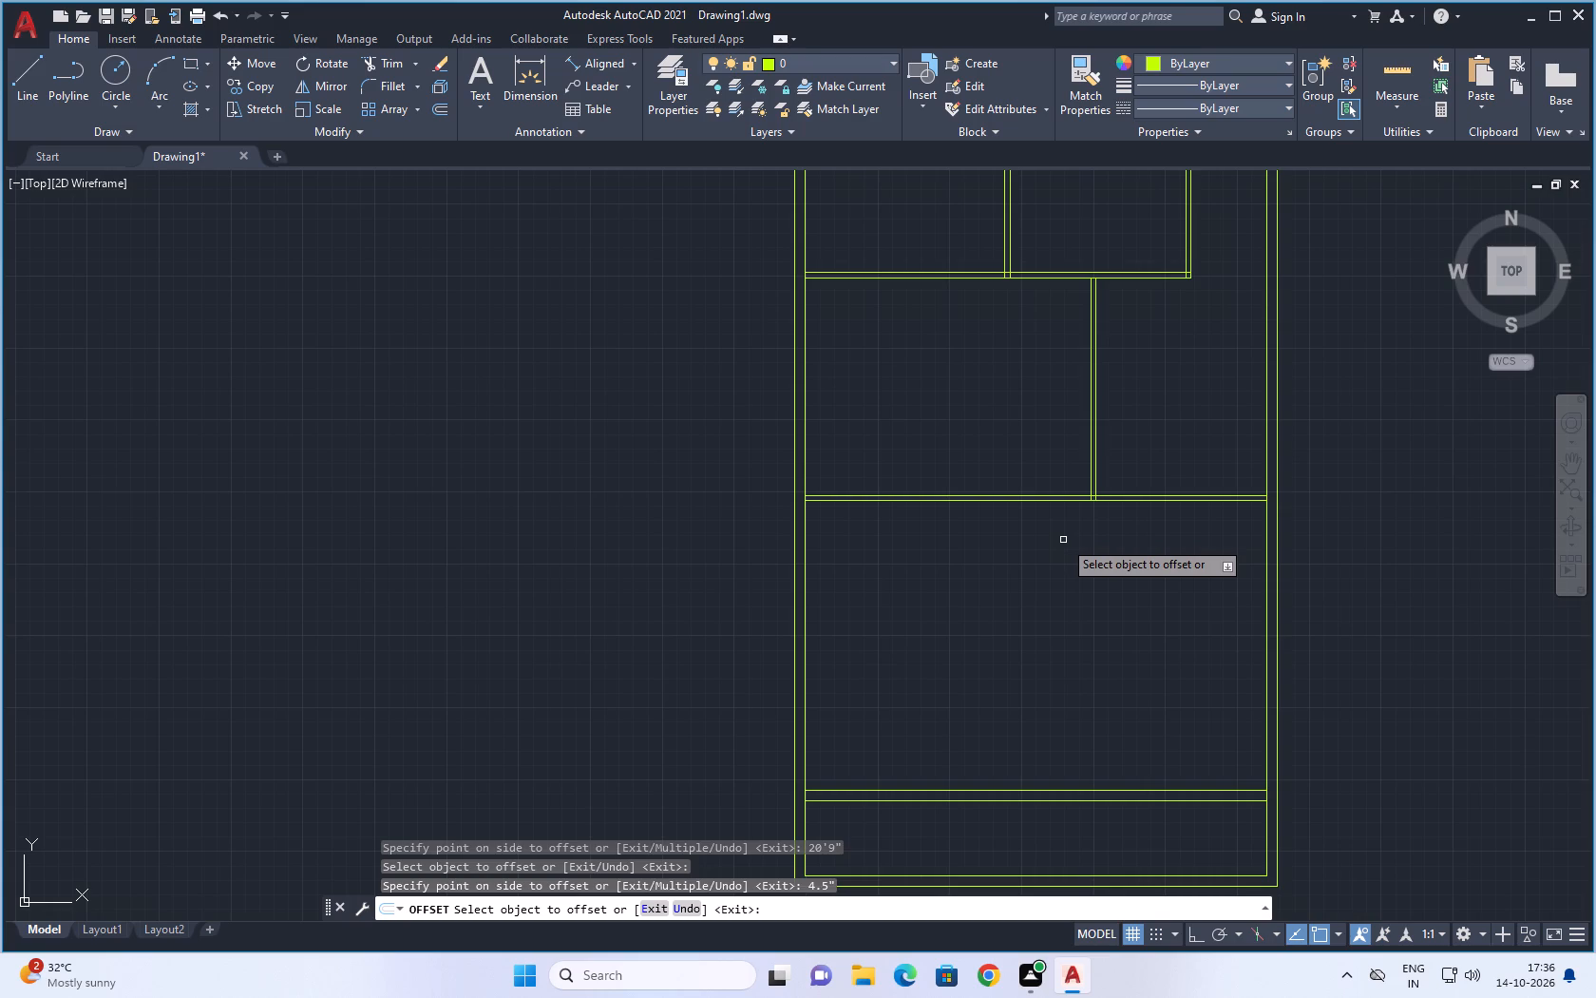
pyautogui.scroll(1, 1063, 540)
pyautogui.scroll(-1, 1063, 540)
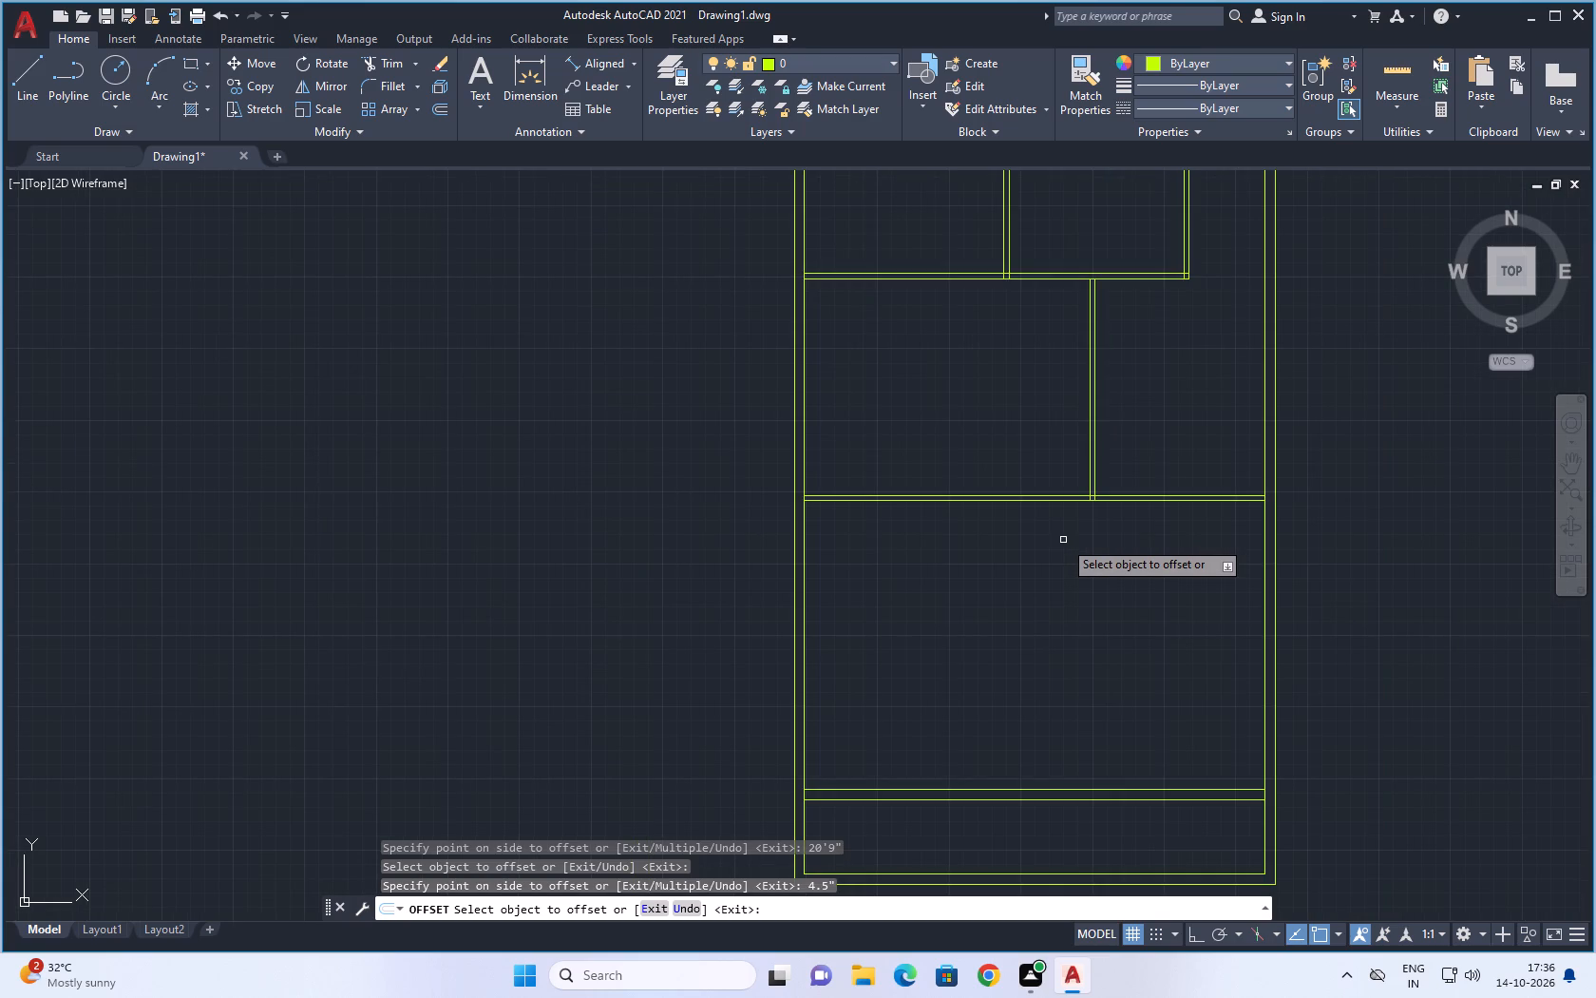
pyautogui.moveTo(928, 570); pyautogui.dragTo(908, 532, button='middle')
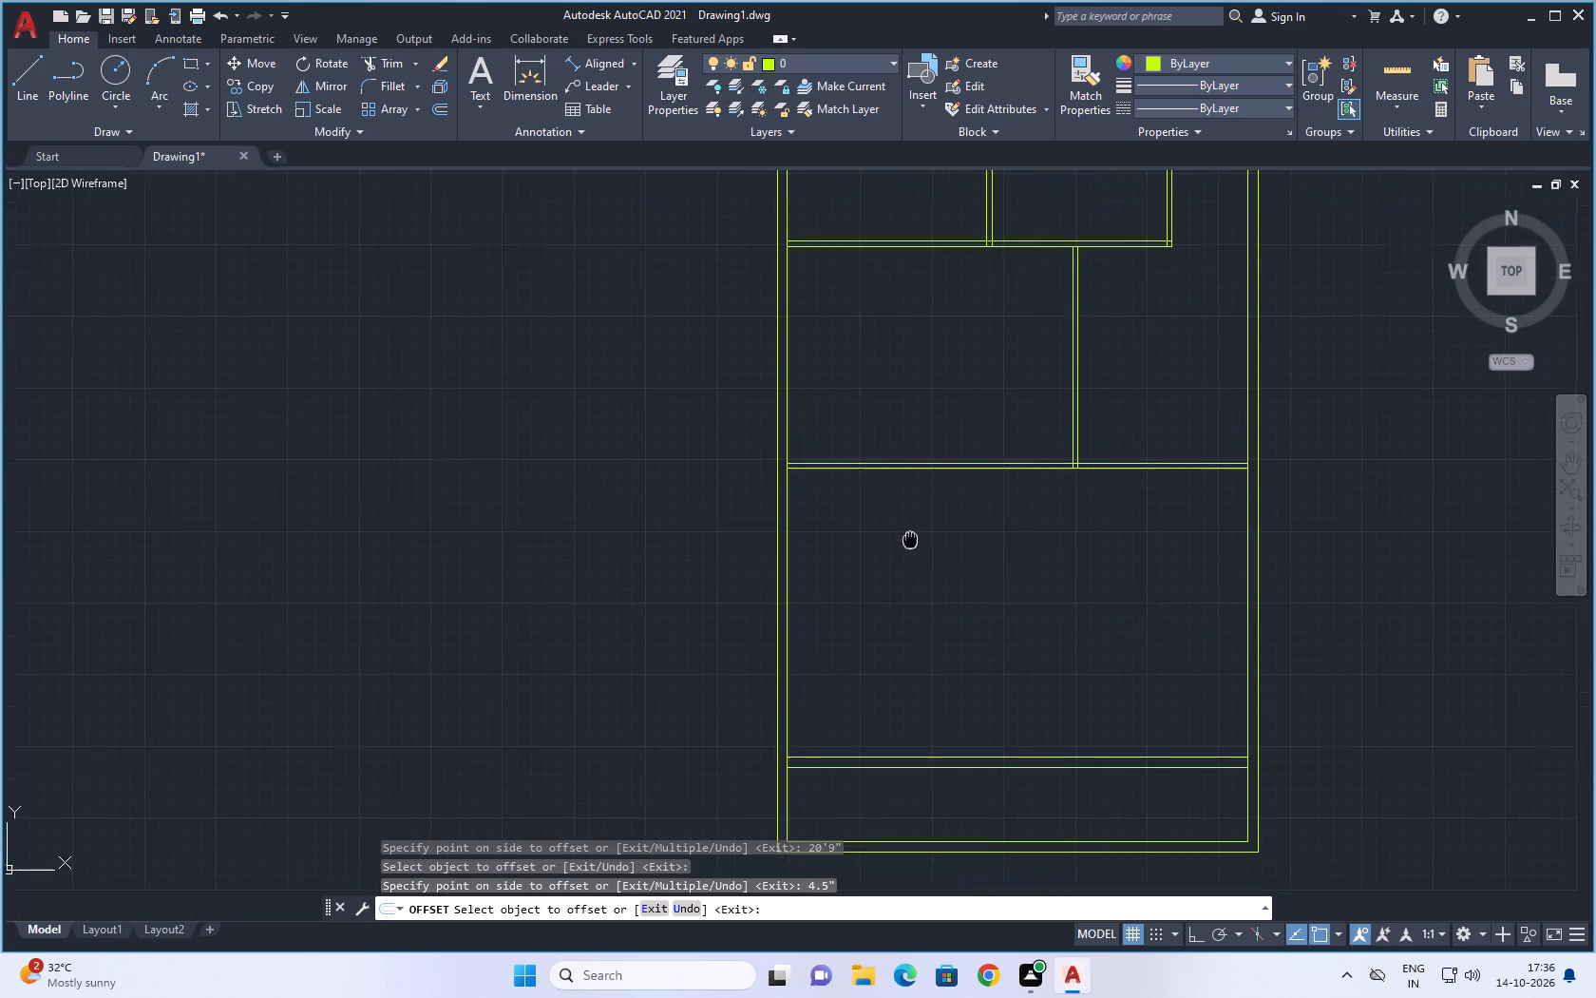
pyautogui.moveTo(908, 532); pyautogui.dragTo(889, 500, button='middle')
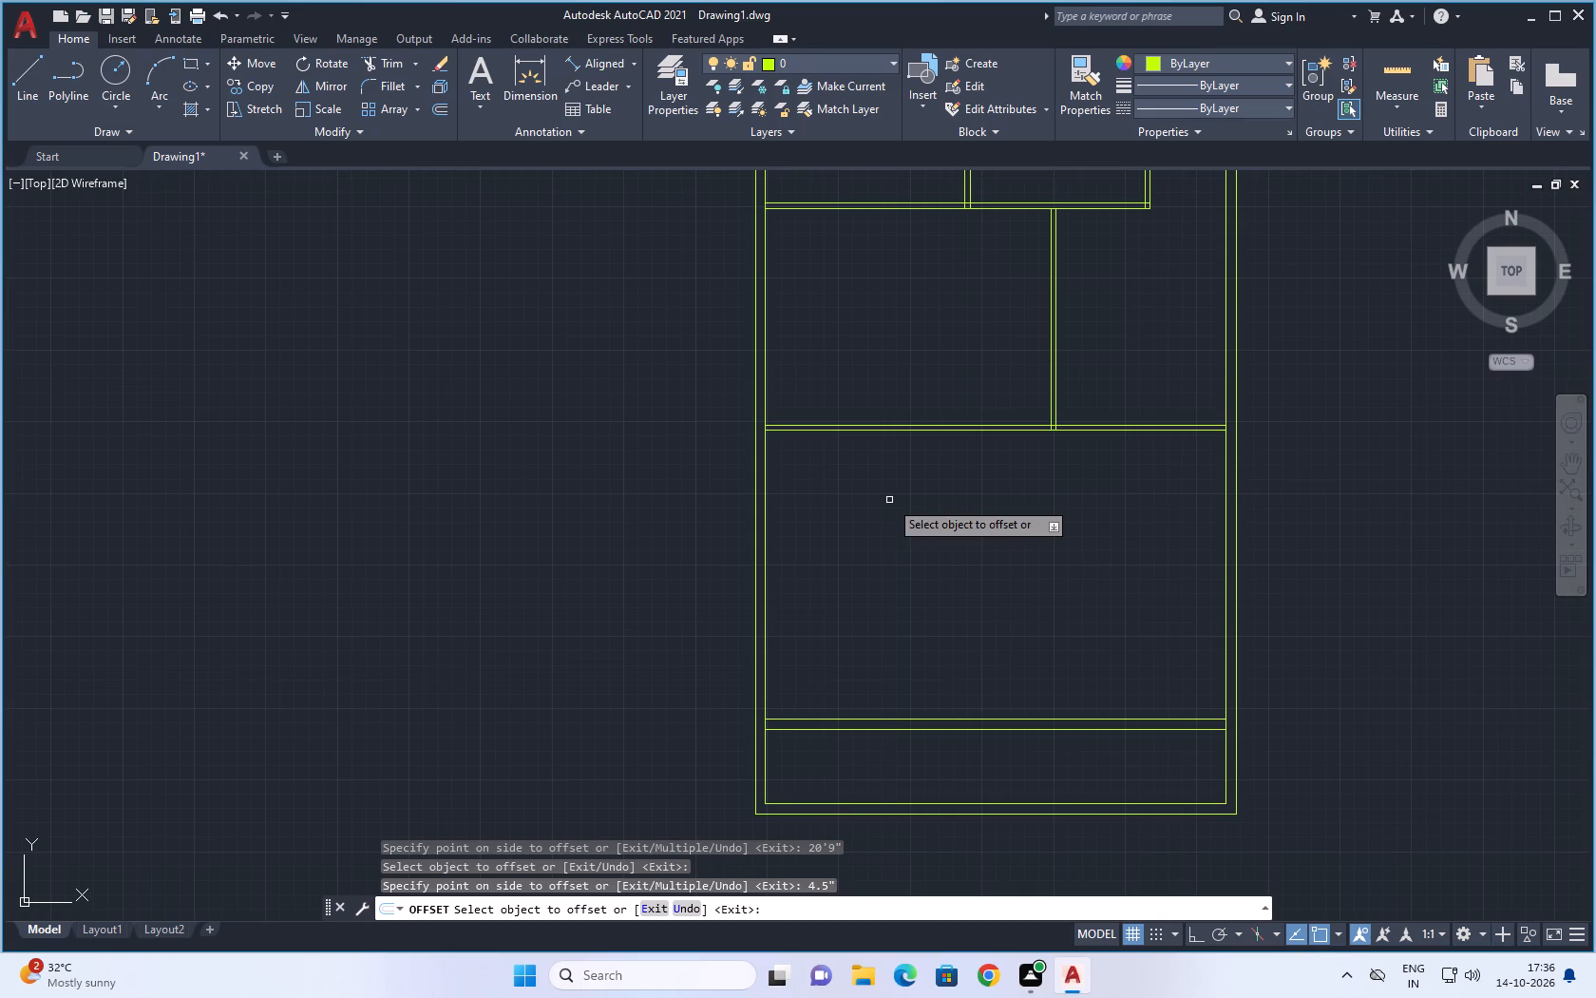
pyautogui.scroll(1, 823, 660)
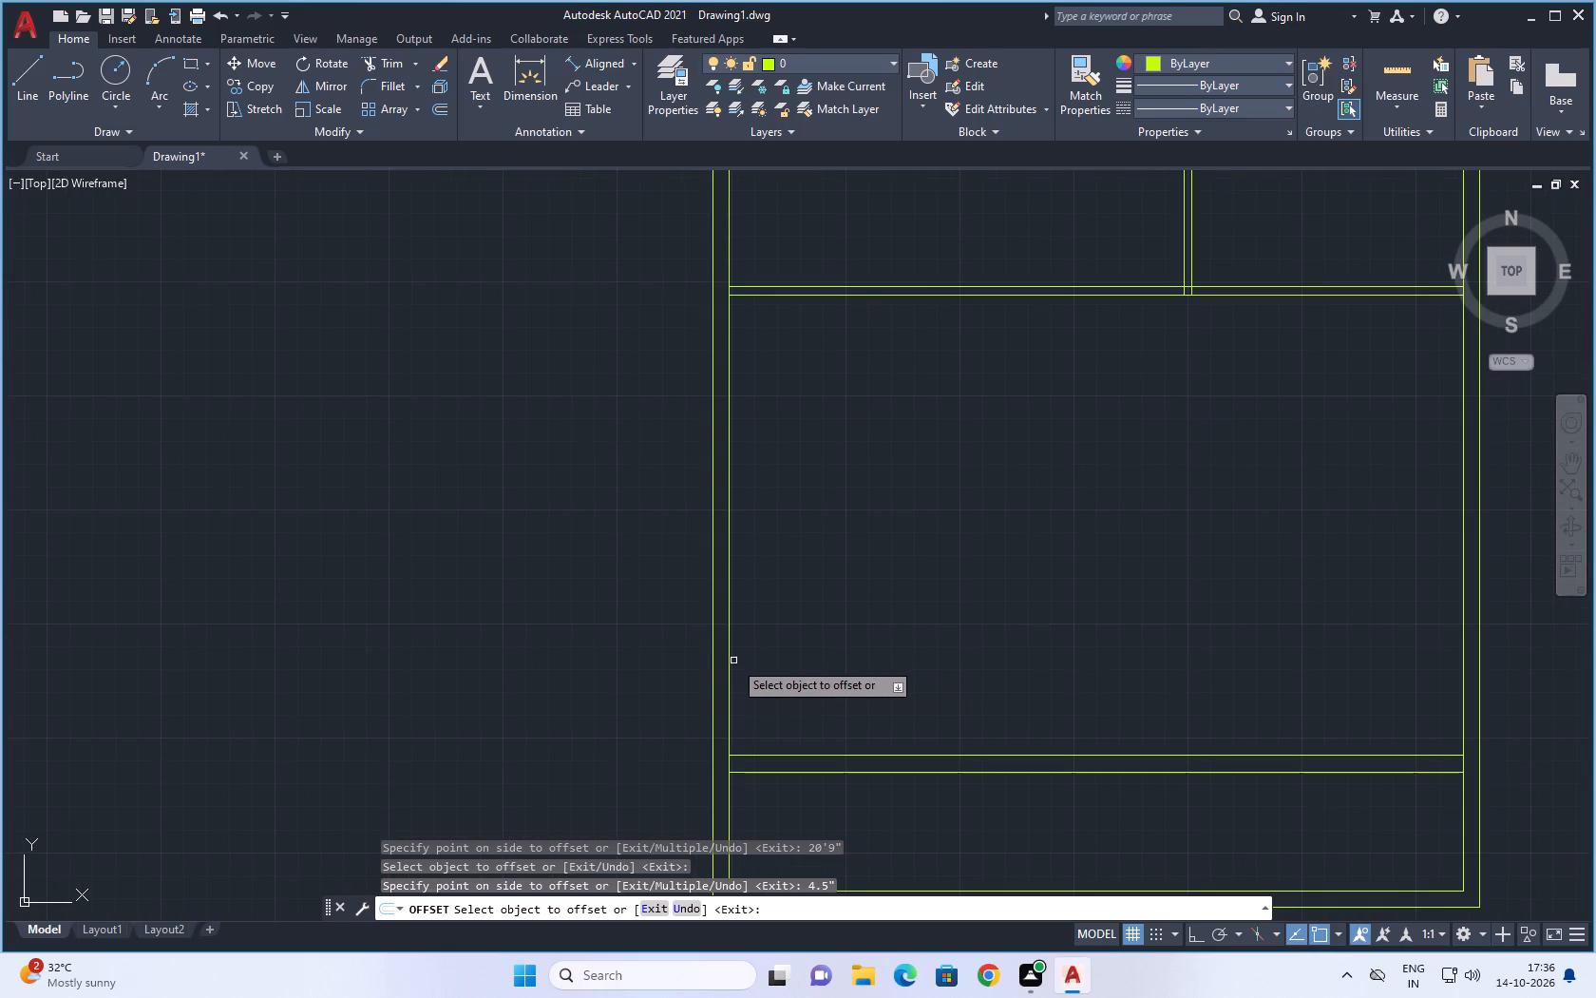
pyautogui.click(733, 661)
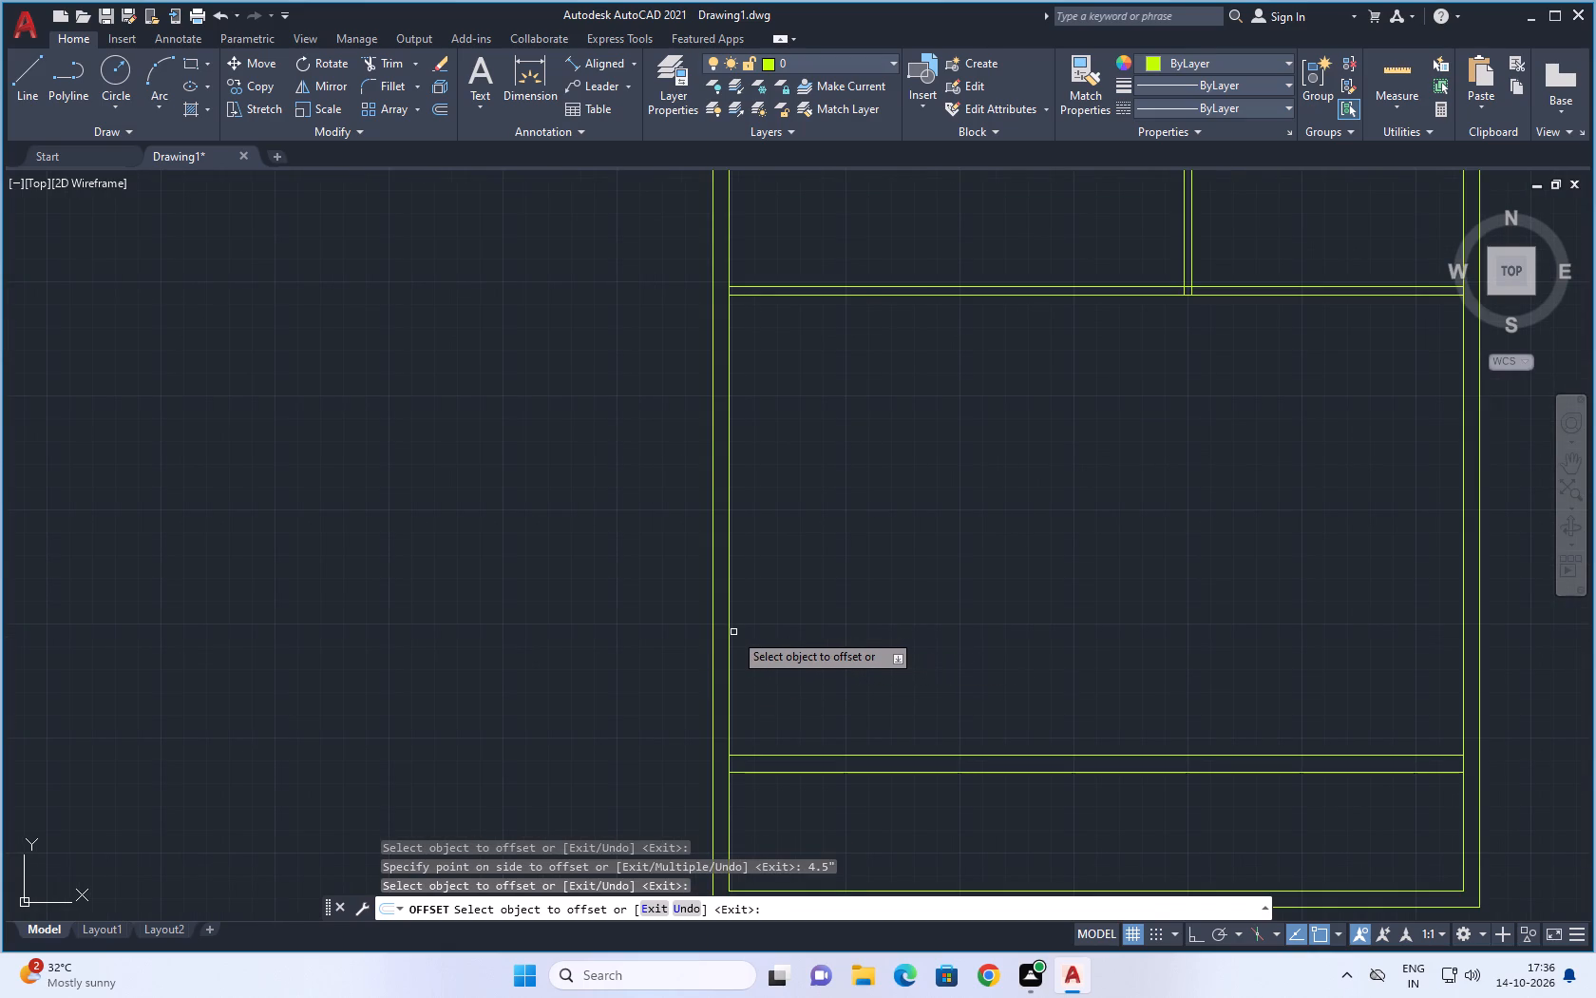
pyautogui.click(731, 643)
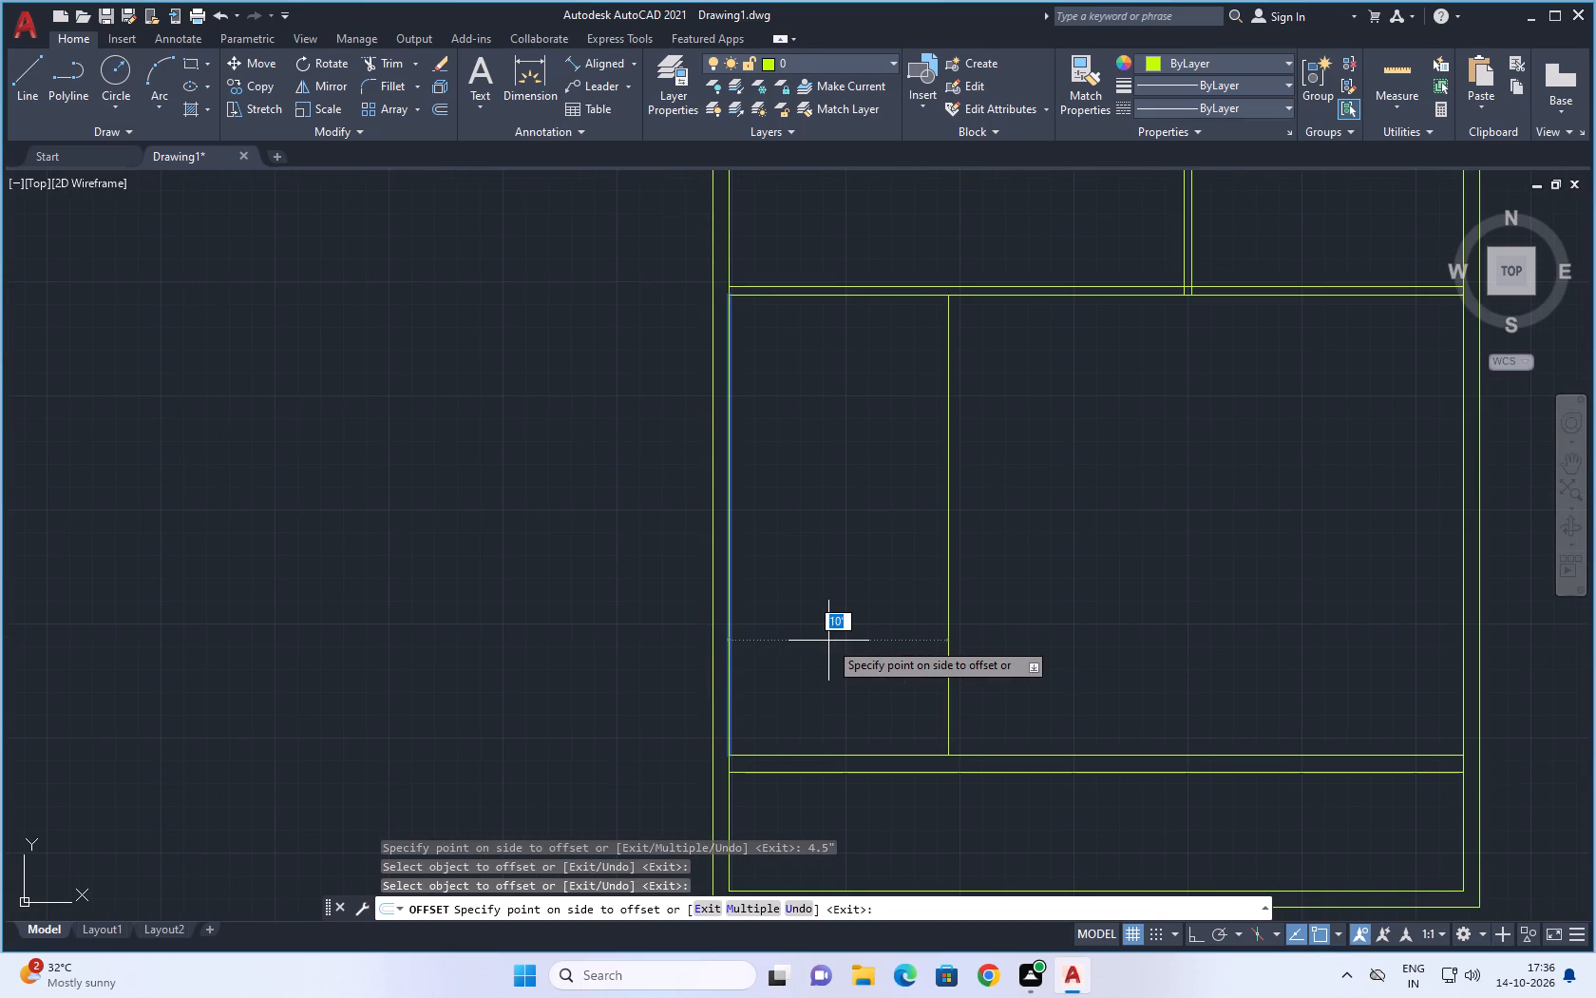
pyautogui.write('13')
pyautogui.press("'")
pyautogui.press('Return')
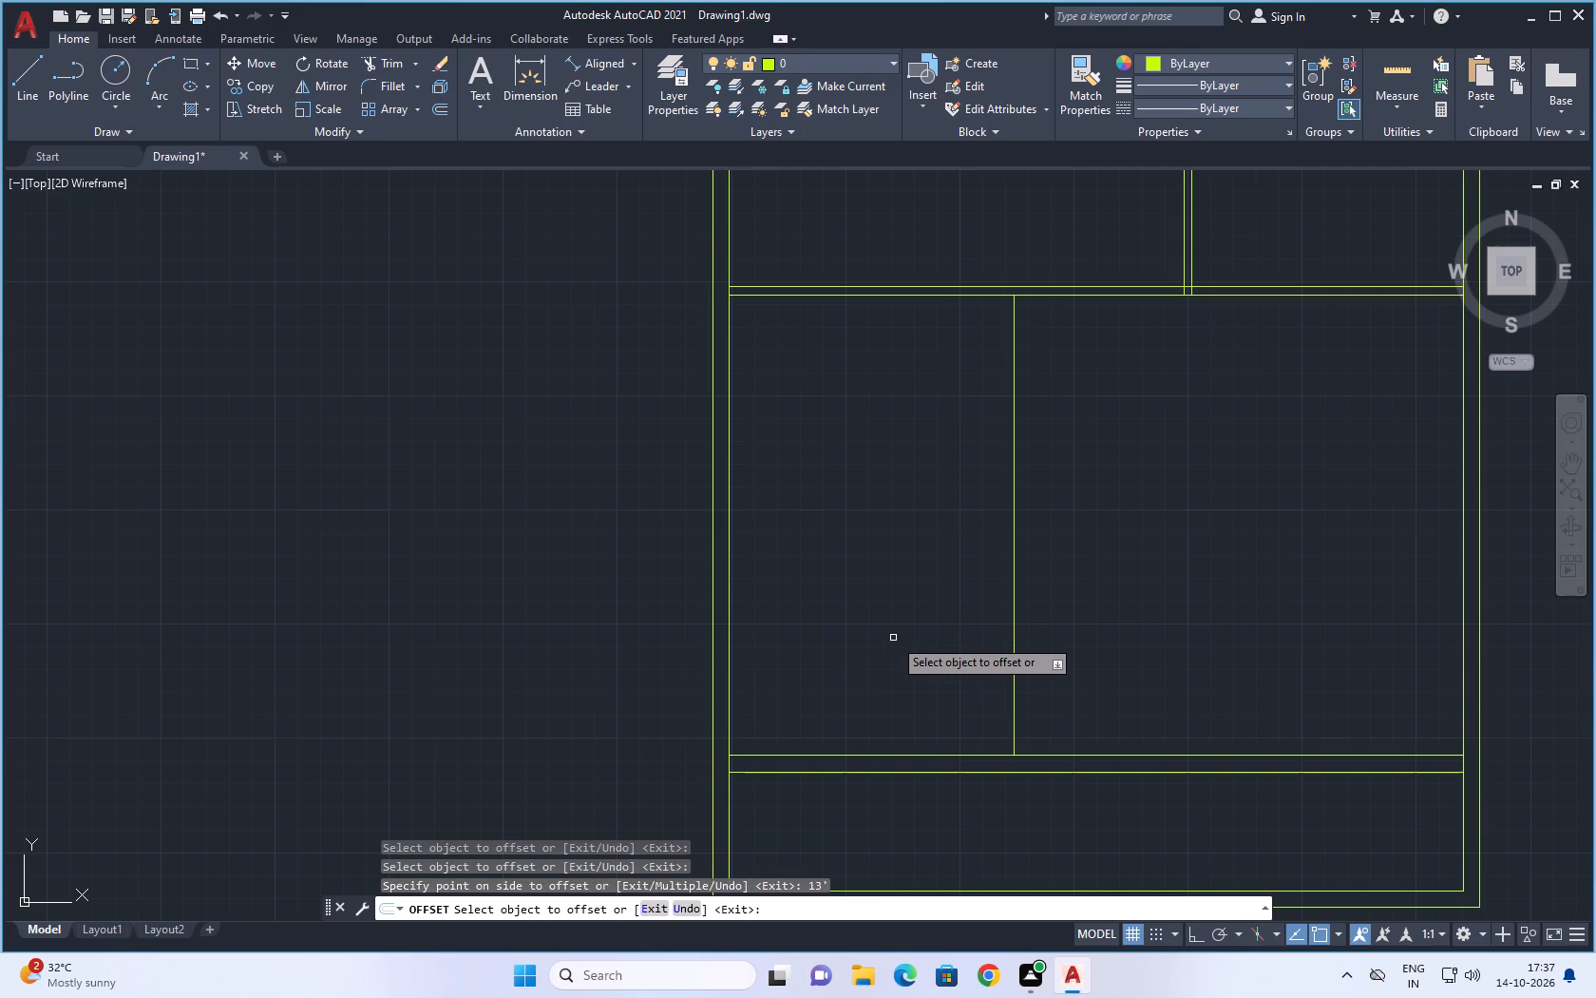
pyautogui.scroll(1, 893, 638)
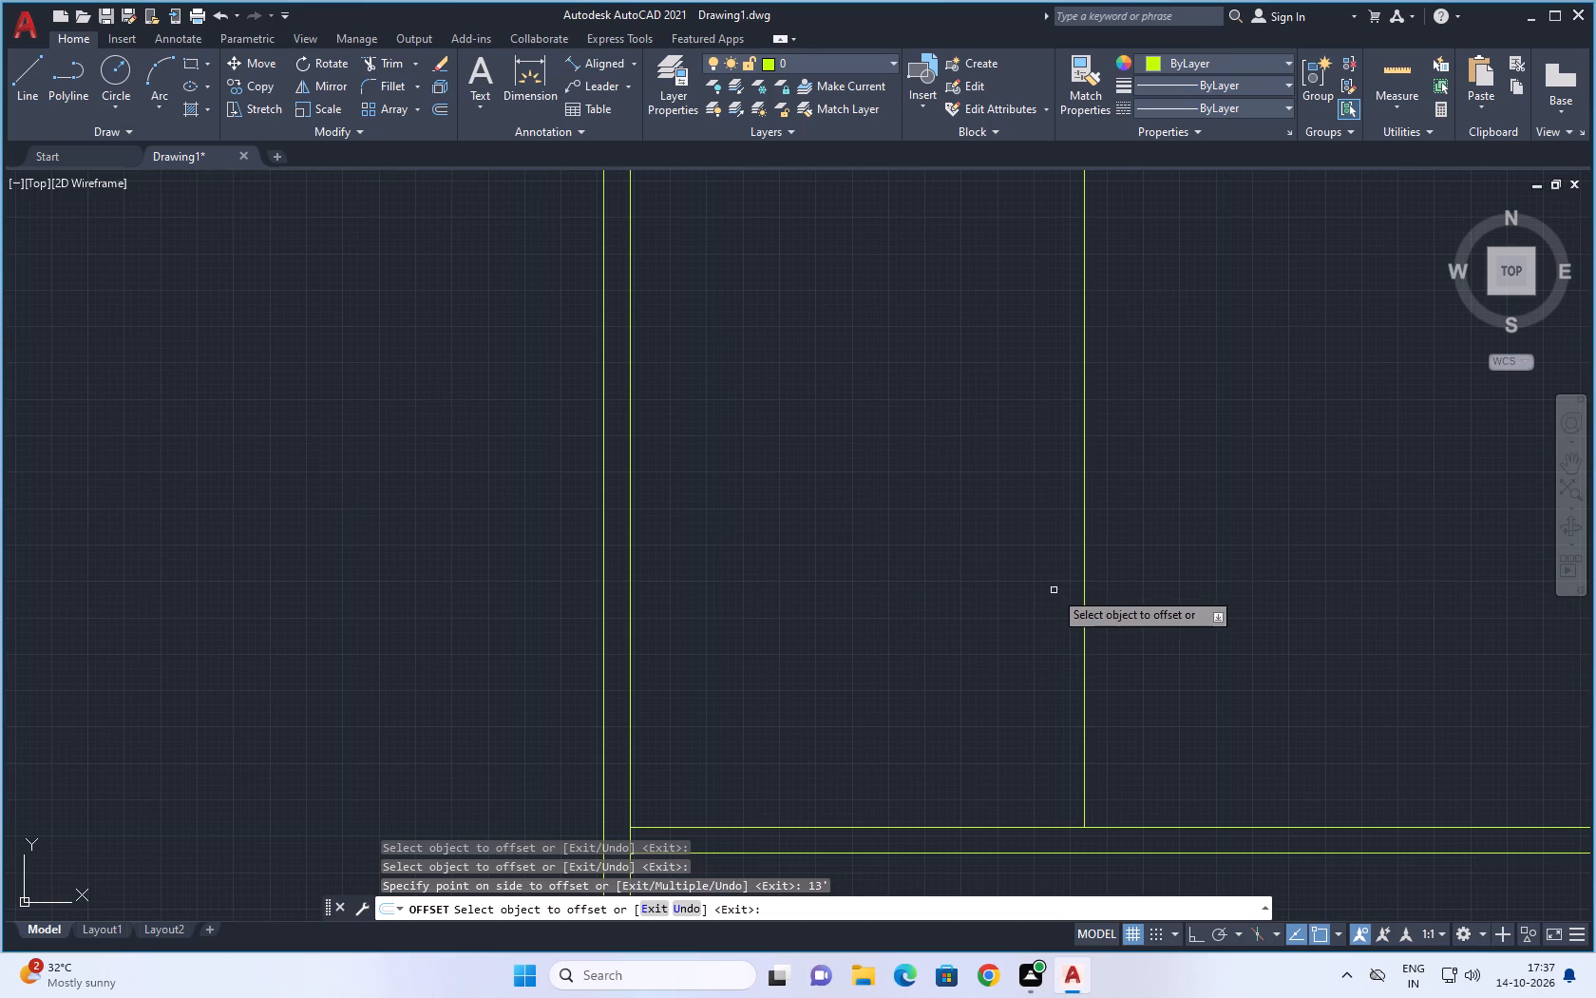
pyautogui.click(1083, 582)
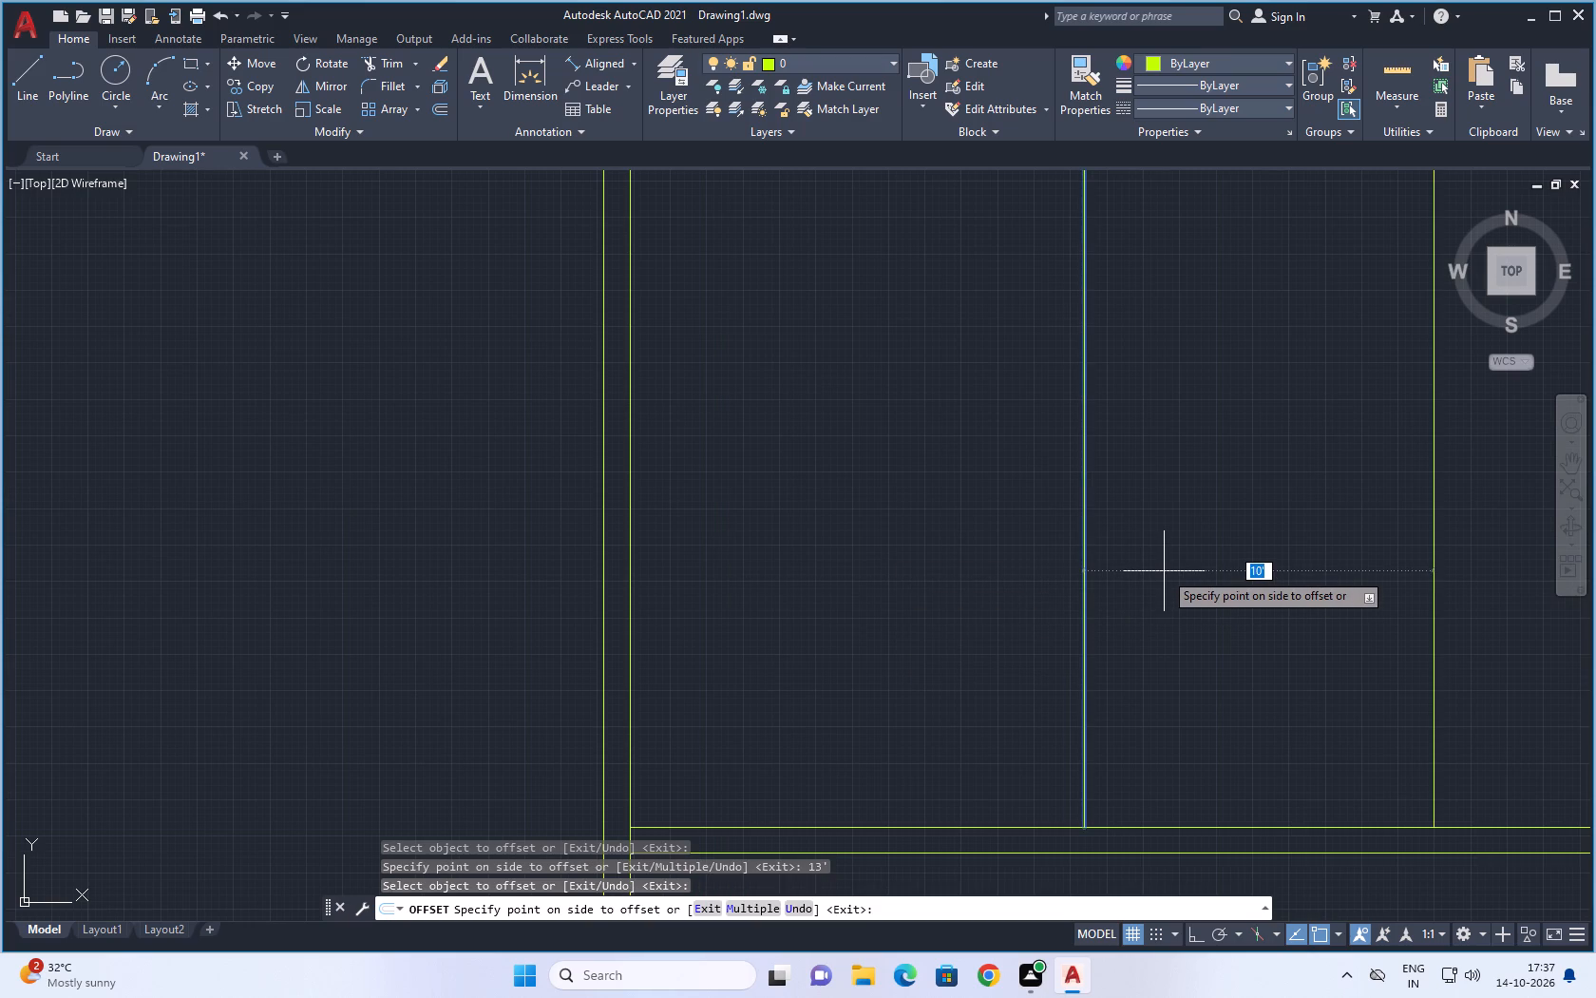
pyautogui.write('4.5"')
pyautogui.press('Return')
# Offset the right-hand line of the large lower room's new partition 3'5" to the right.
pyautogui.scroll(-3, 1164, 571)
pyautogui.moveTo(1195, 536); pyautogui.dragTo(1086, 528, button='middle')
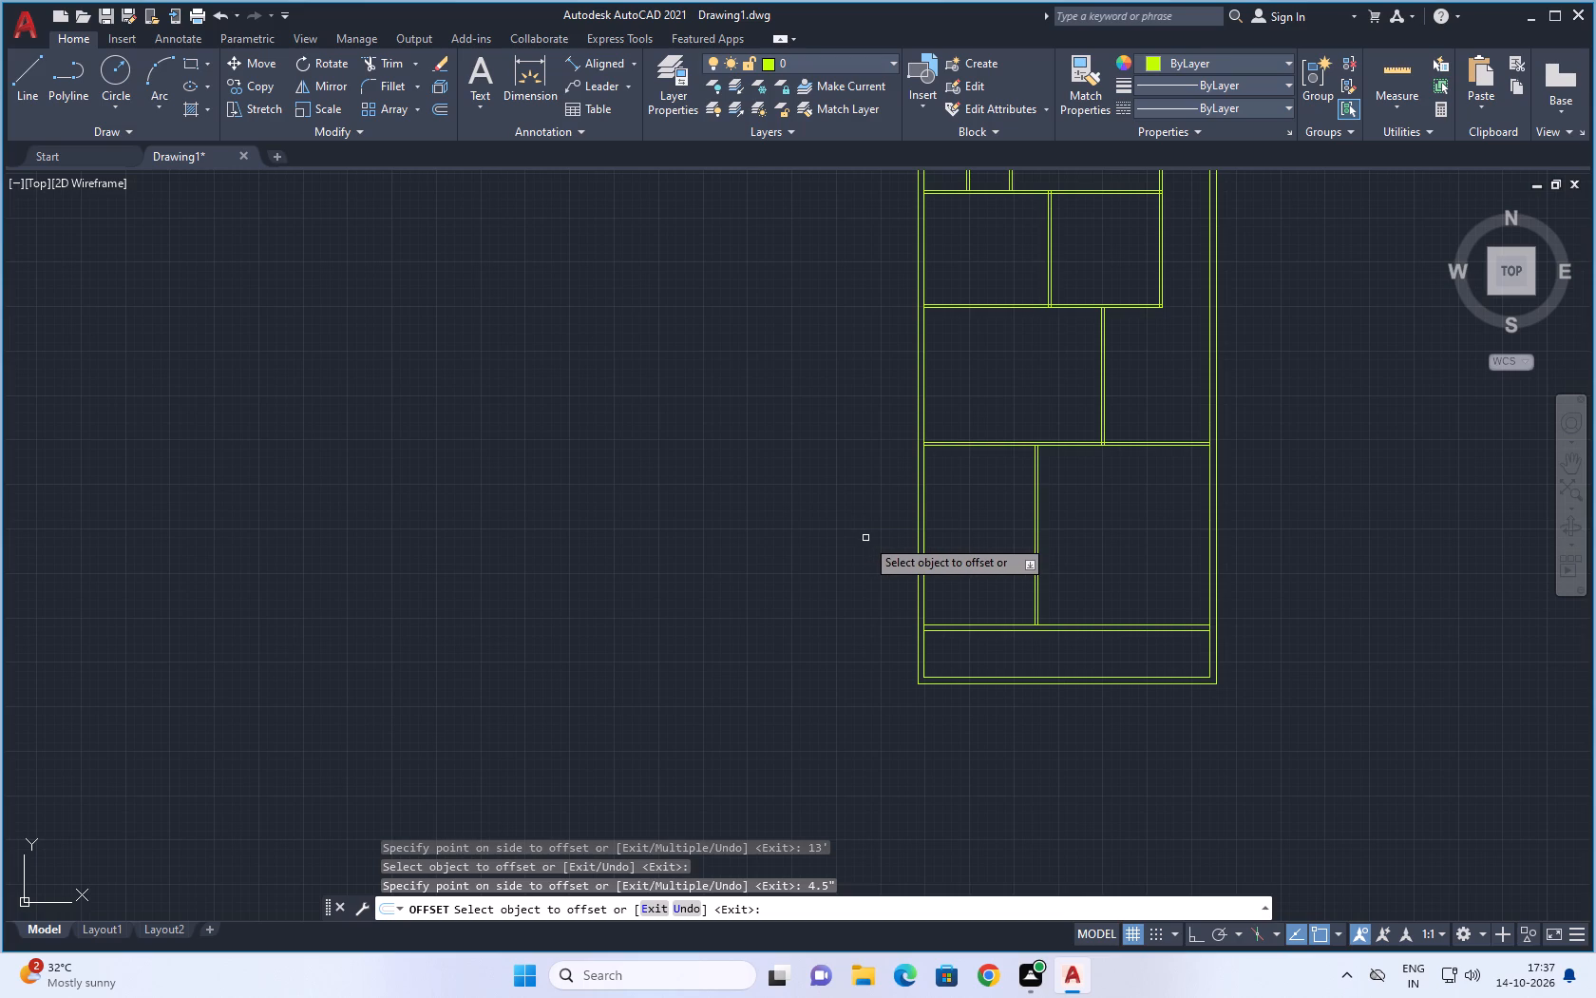
pyautogui.scroll(2, 1043, 585)
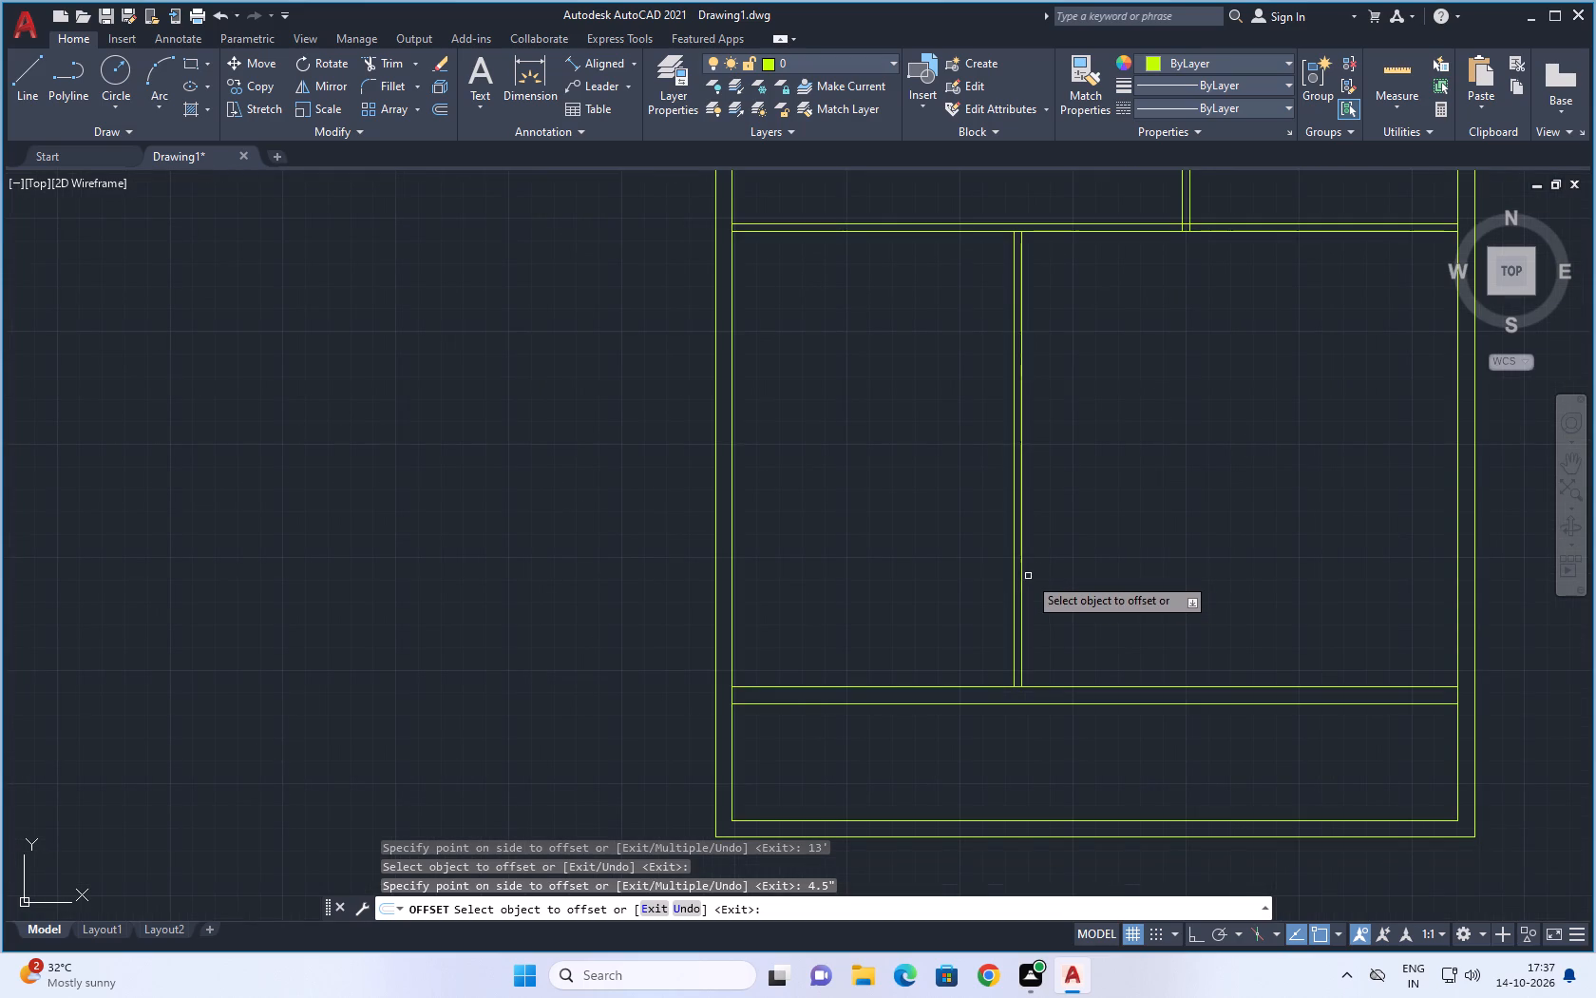
pyautogui.click(1022, 578)
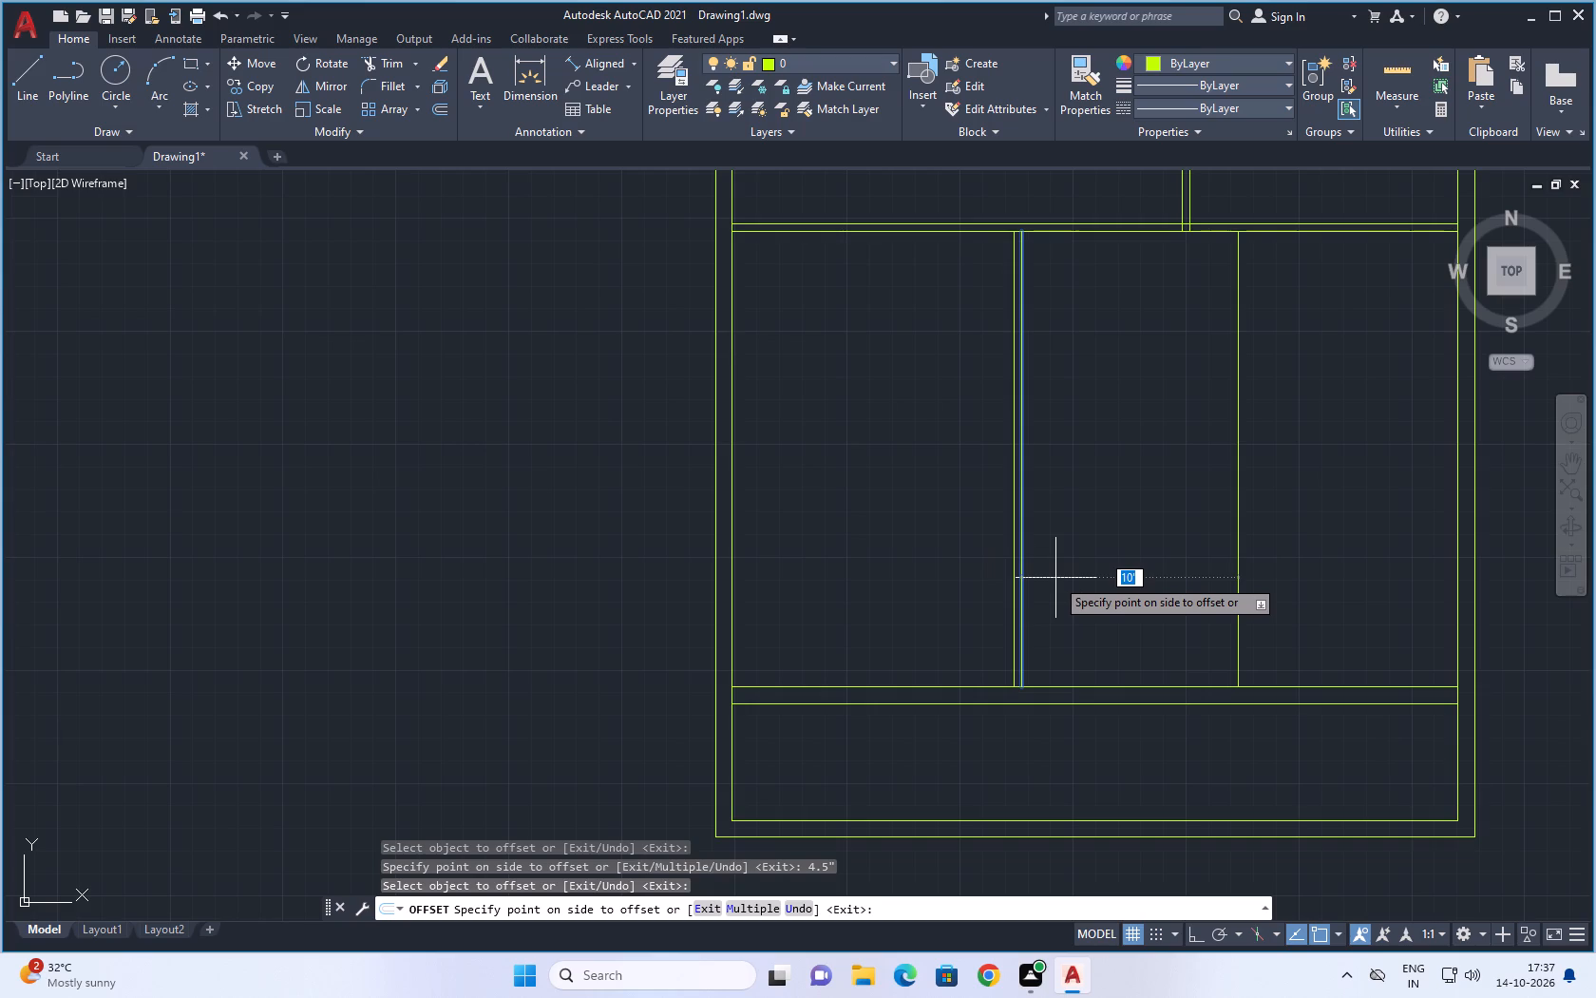
pyautogui.press('3')
pyautogui.write('\'5"')
pyautogui.press('Return')
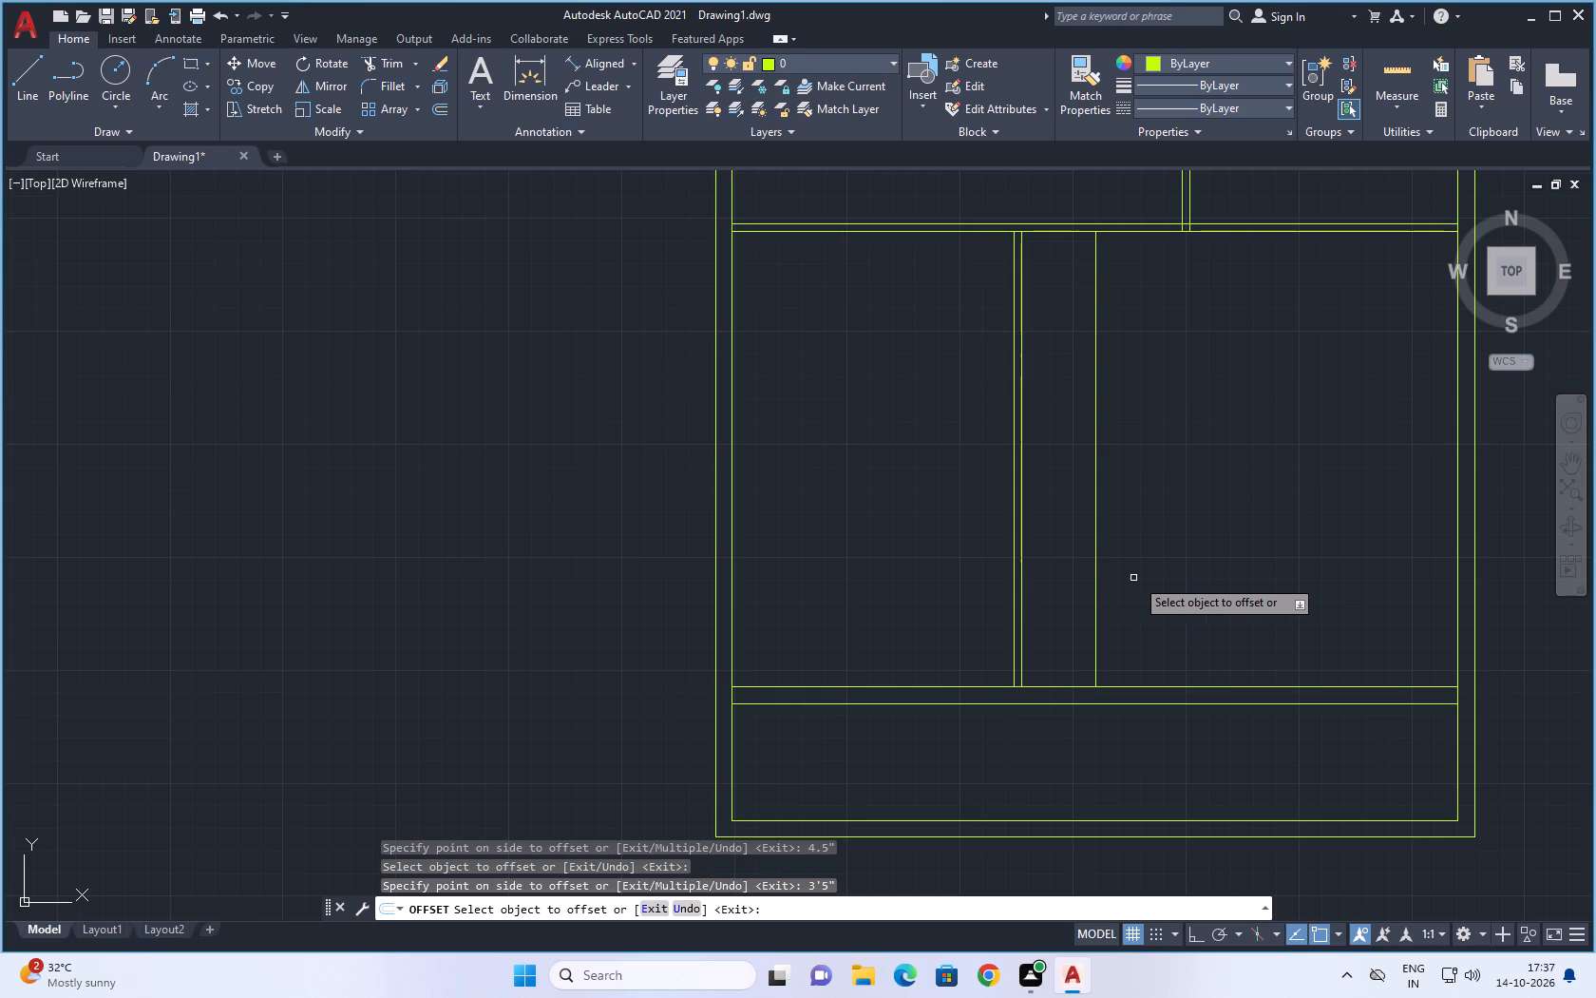
# Offset the newest vertical line in the large lower room 9" to the right to complete the second partition.
pyautogui.click(1096, 561)
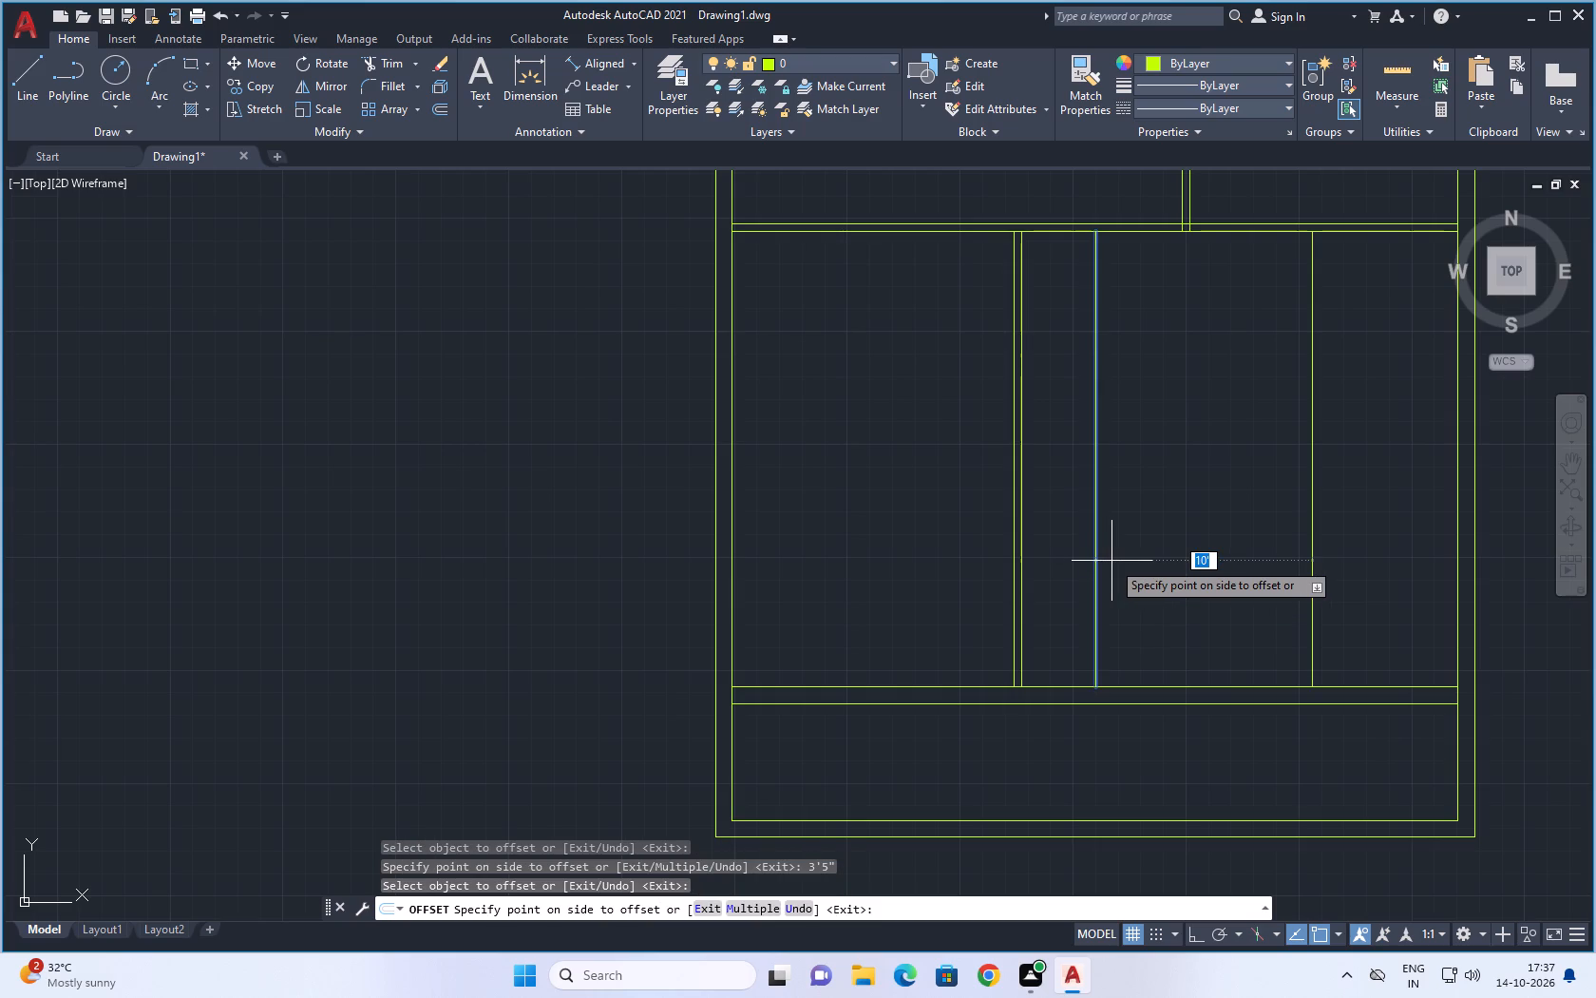
pyautogui.press('9')
pyautogui.hotkey('shift', '"')
pyautogui.press('Return')
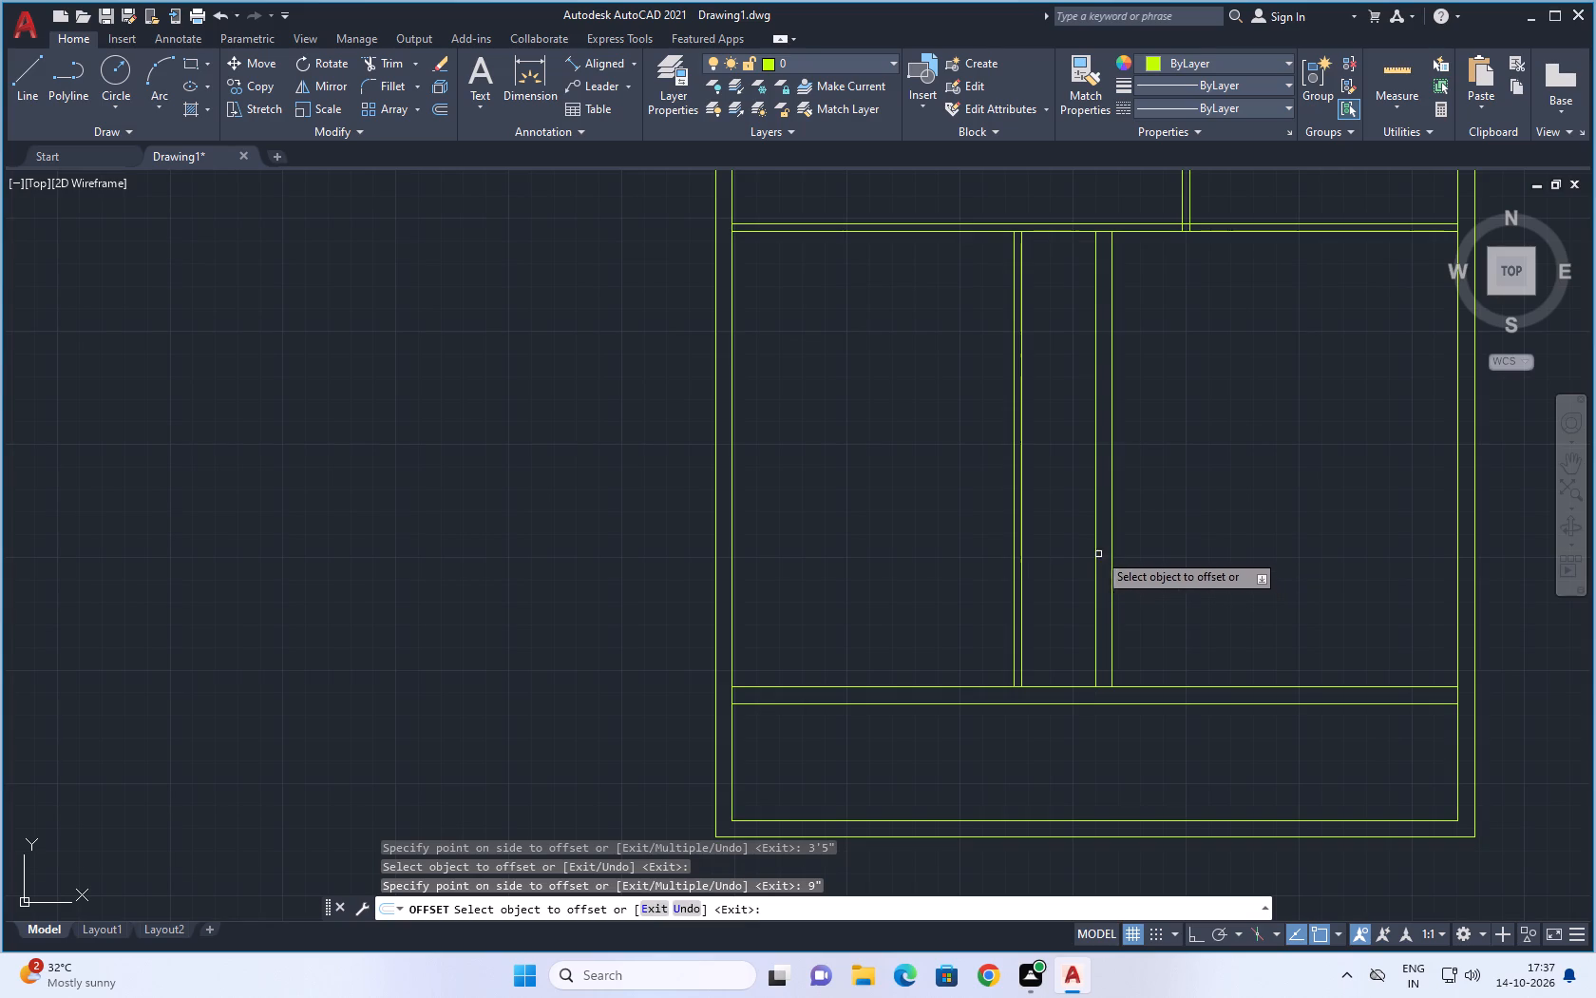
# Look over the whole floor plan, checking the partitions from the large lower room up to the top row of rooms.
pyautogui.scroll(1, 1130, 500)
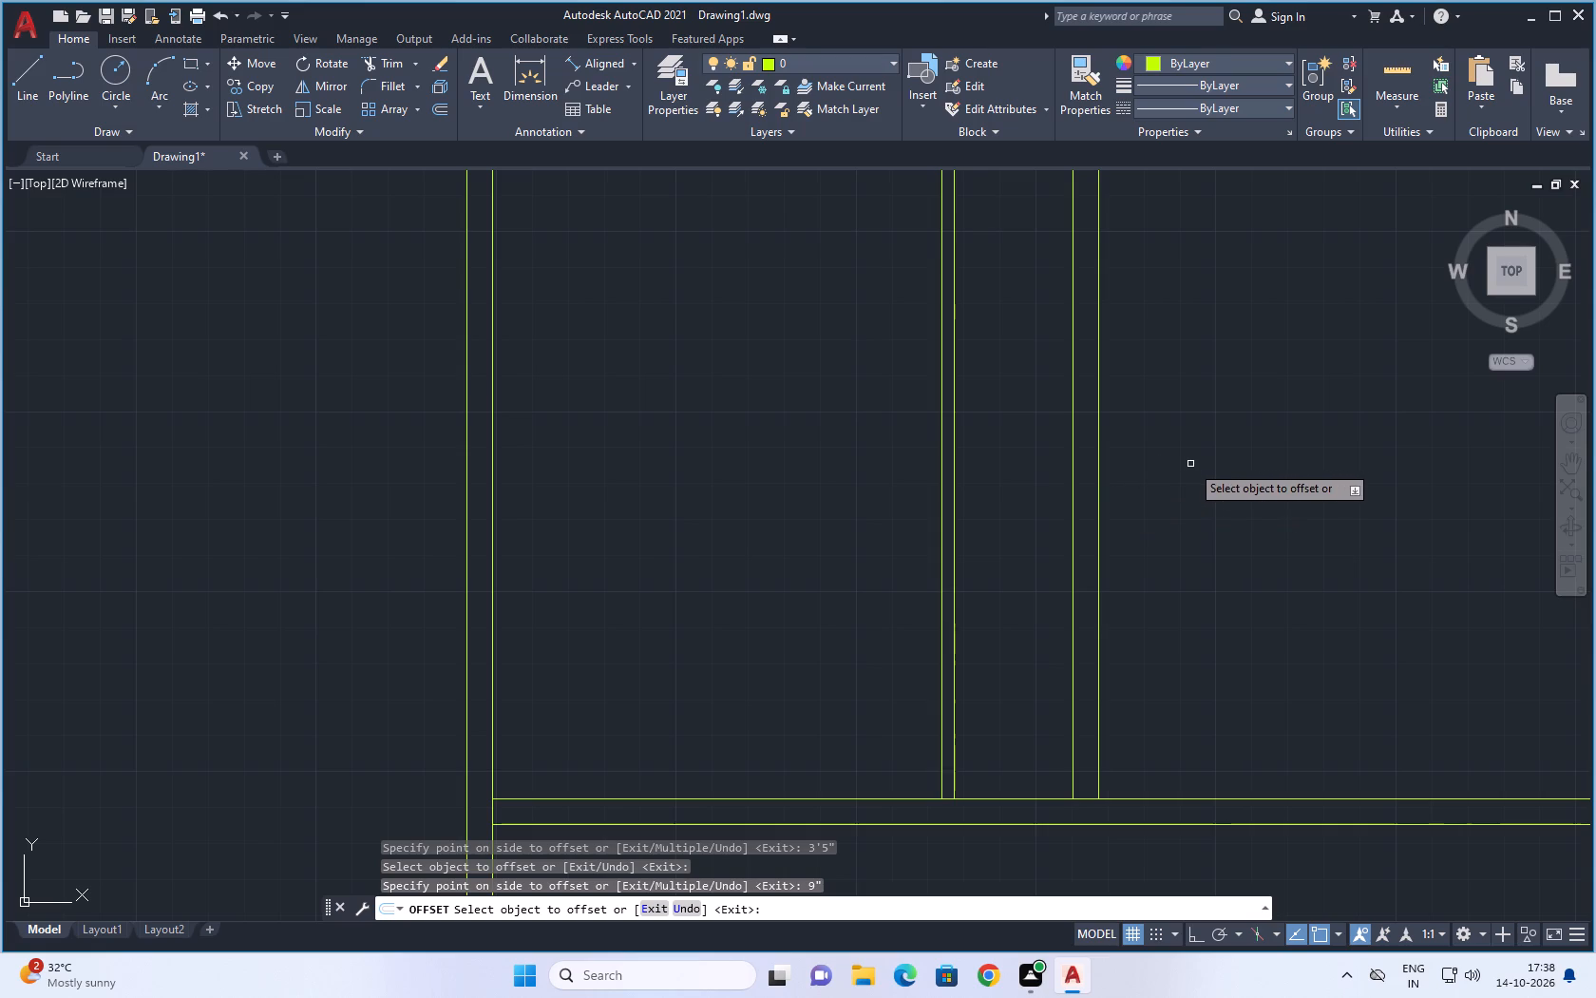
pyautogui.scroll(-1, 1191, 464)
pyautogui.moveTo(1227, 383); pyautogui.dragTo(1190, 443, button='middle')
pyautogui.scroll(-1, 1188, 388)
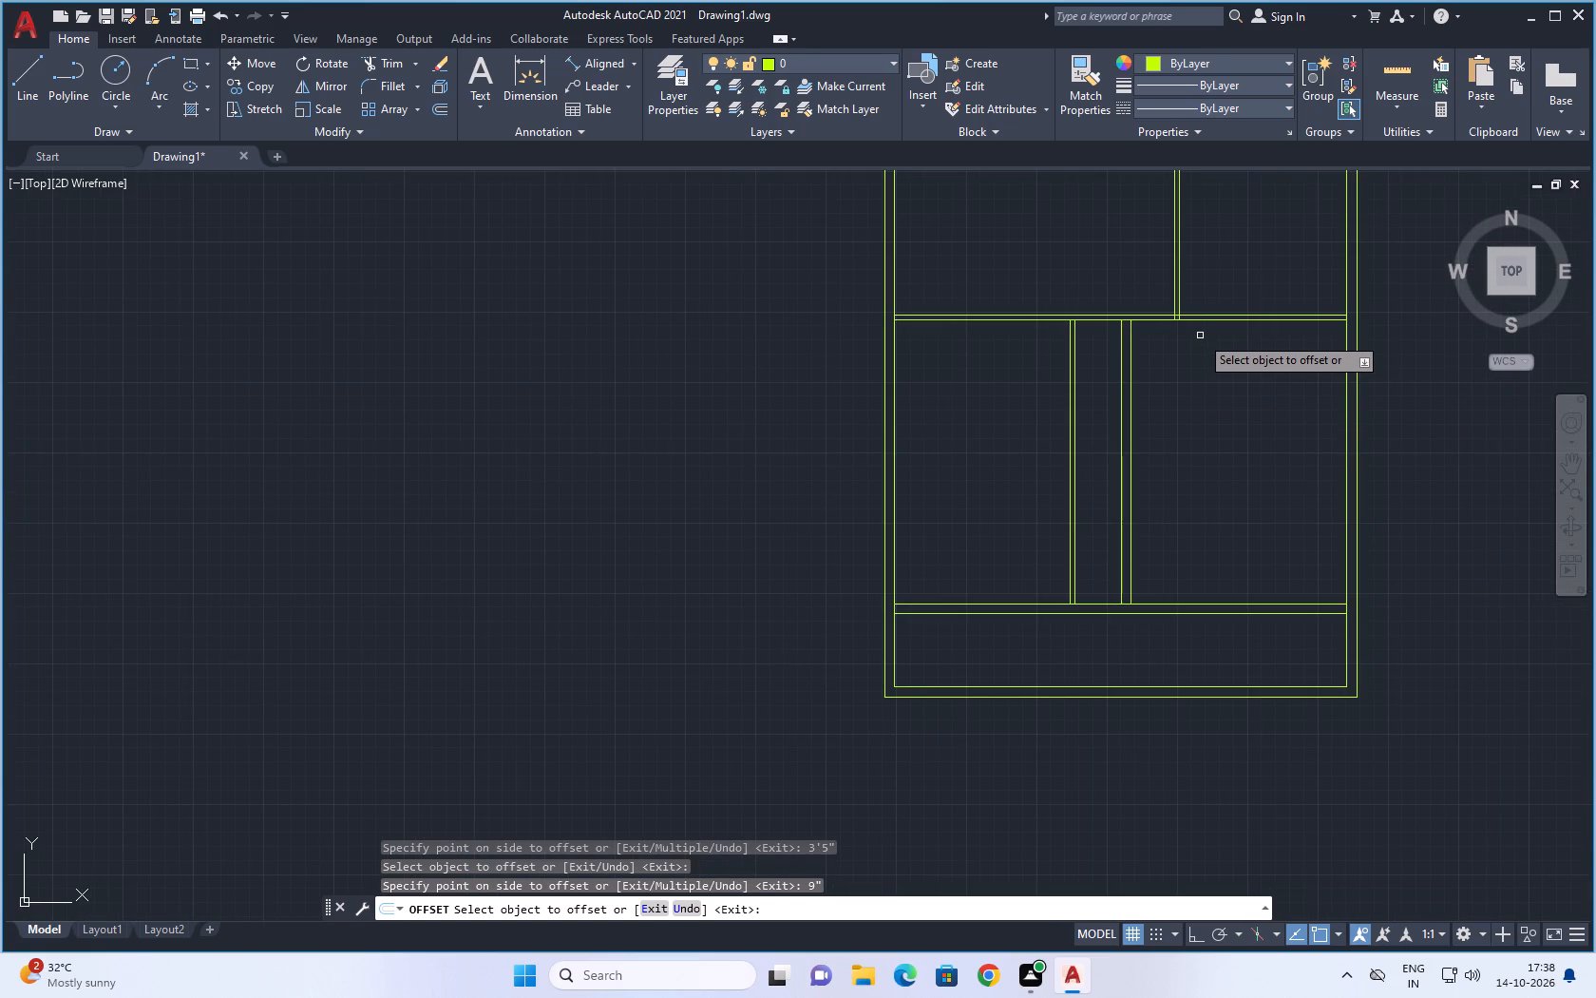
pyautogui.scroll(-1, 1203, 364)
pyautogui.moveTo(1200, 381); pyautogui.dragTo(1164, 421, button='middle')
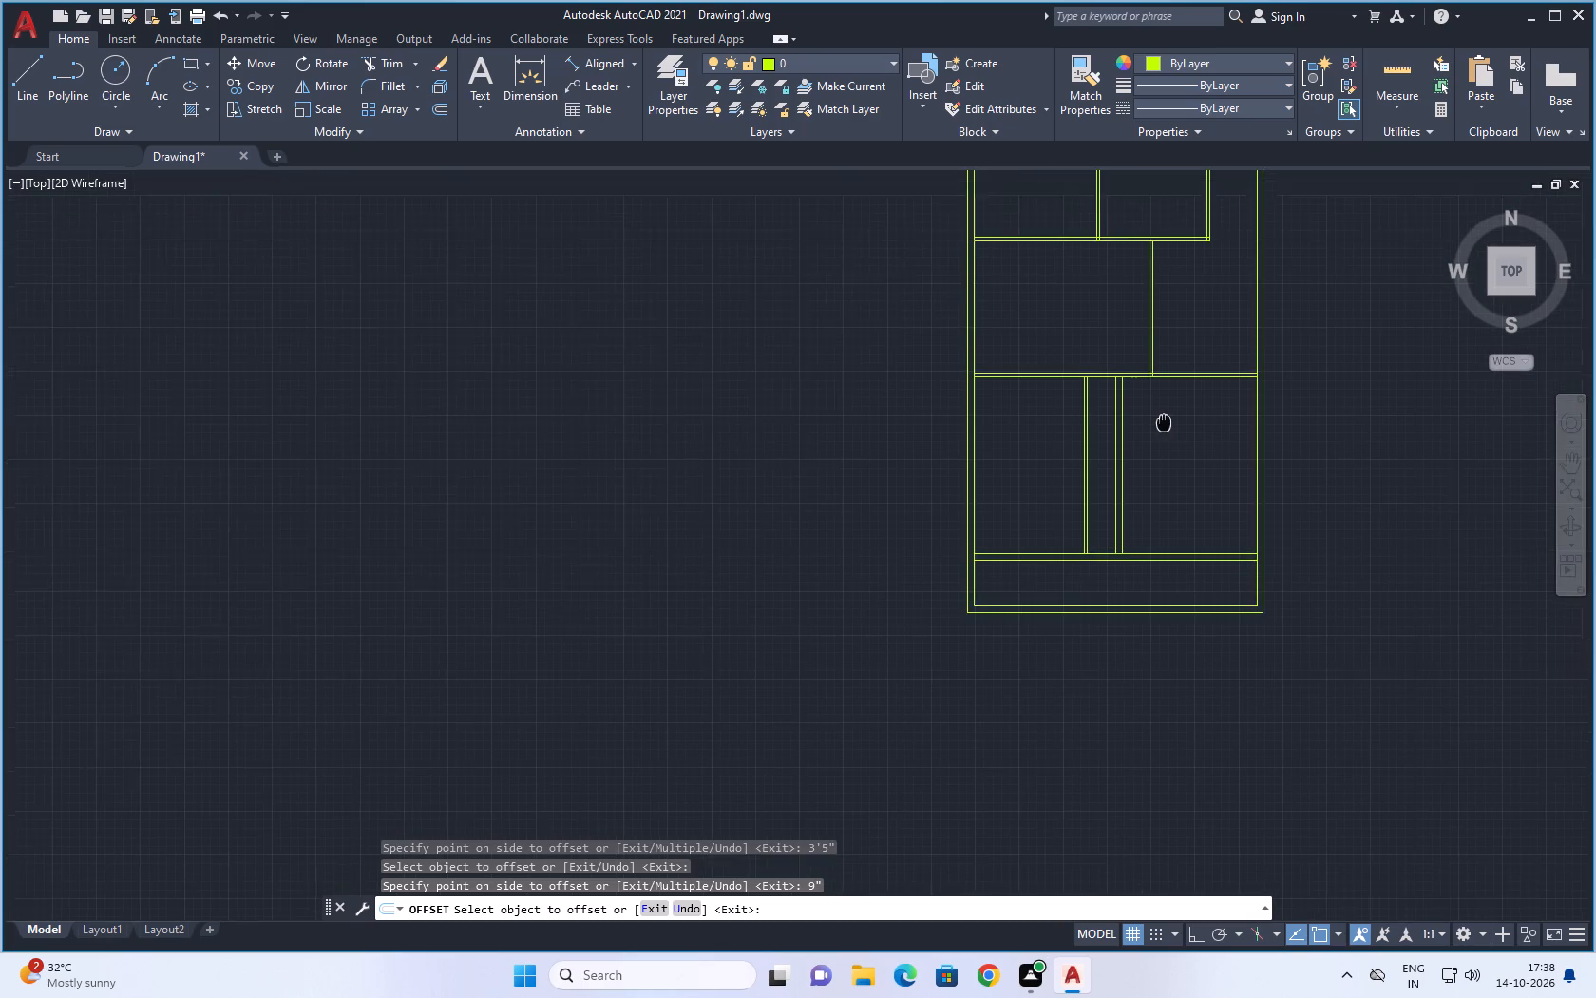
pyautogui.moveTo(1164, 421); pyautogui.dragTo(1142, 356, button='middle')
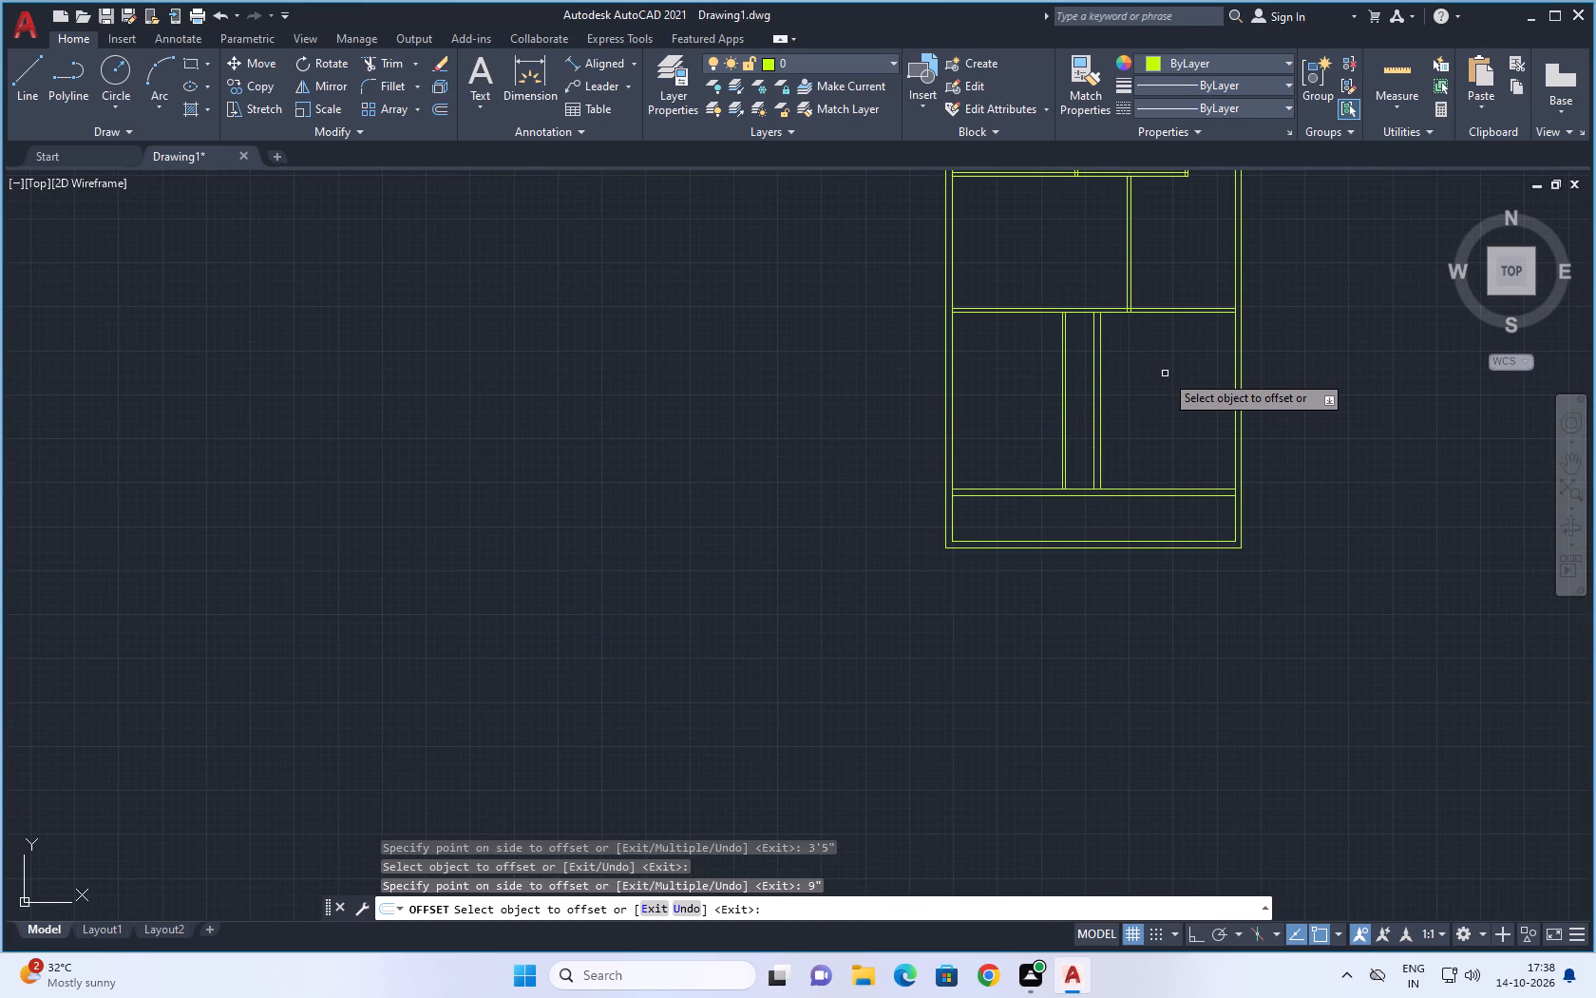
pyautogui.scroll(-1, 1168, 369)
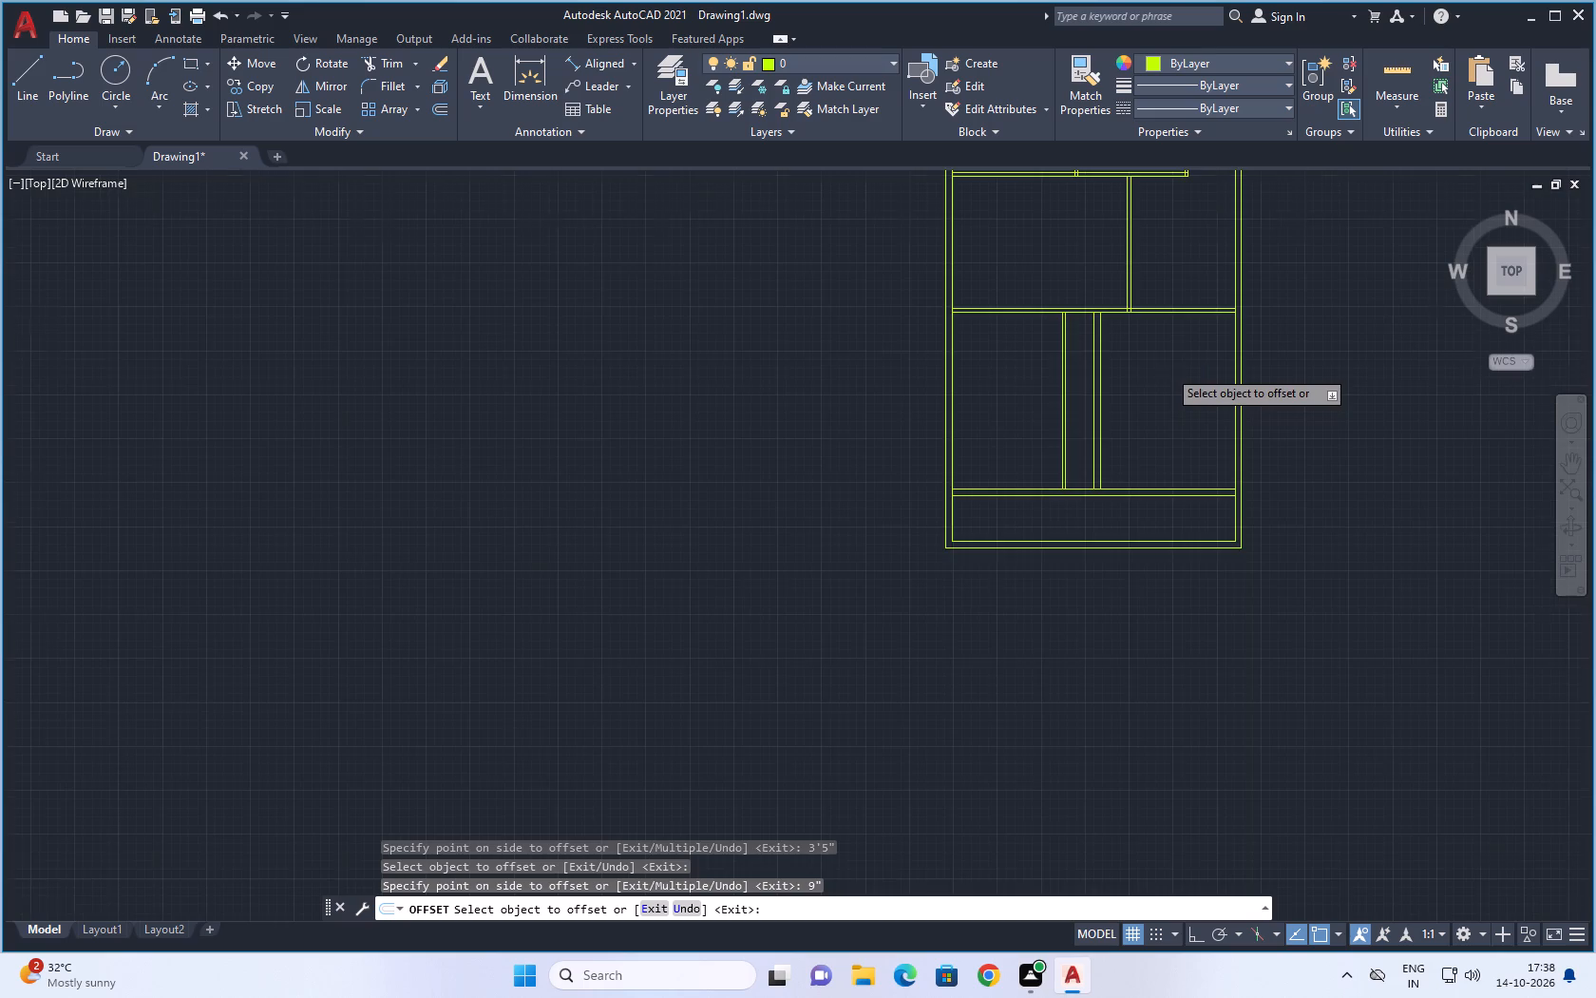
pyautogui.moveTo(1284, 344); pyautogui.dragTo(1244, 402, button='middle')
pyautogui.scroll(1, 1249, 386)
pyautogui.moveTo(1244, 366); pyautogui.dragTo(1251, 402, button='middle')
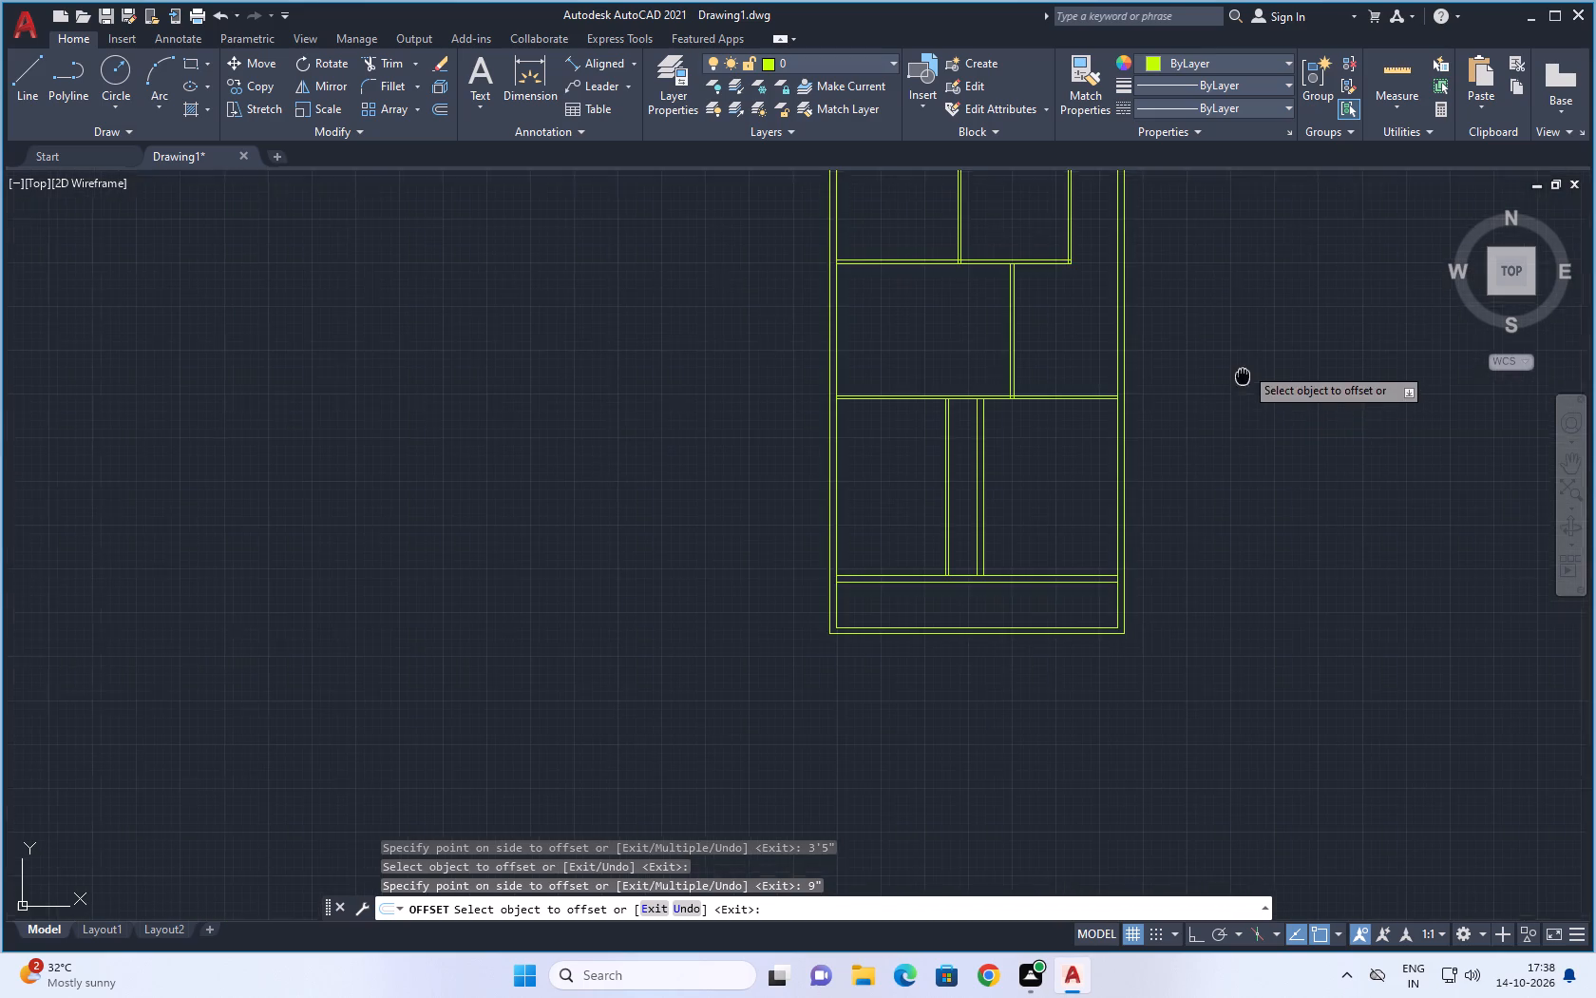
pyautogui.moveTo(1251, 402); pyautogui.dragTo(1278, 525, button='middle')
pyautogui.scroll(1, 931, 286)
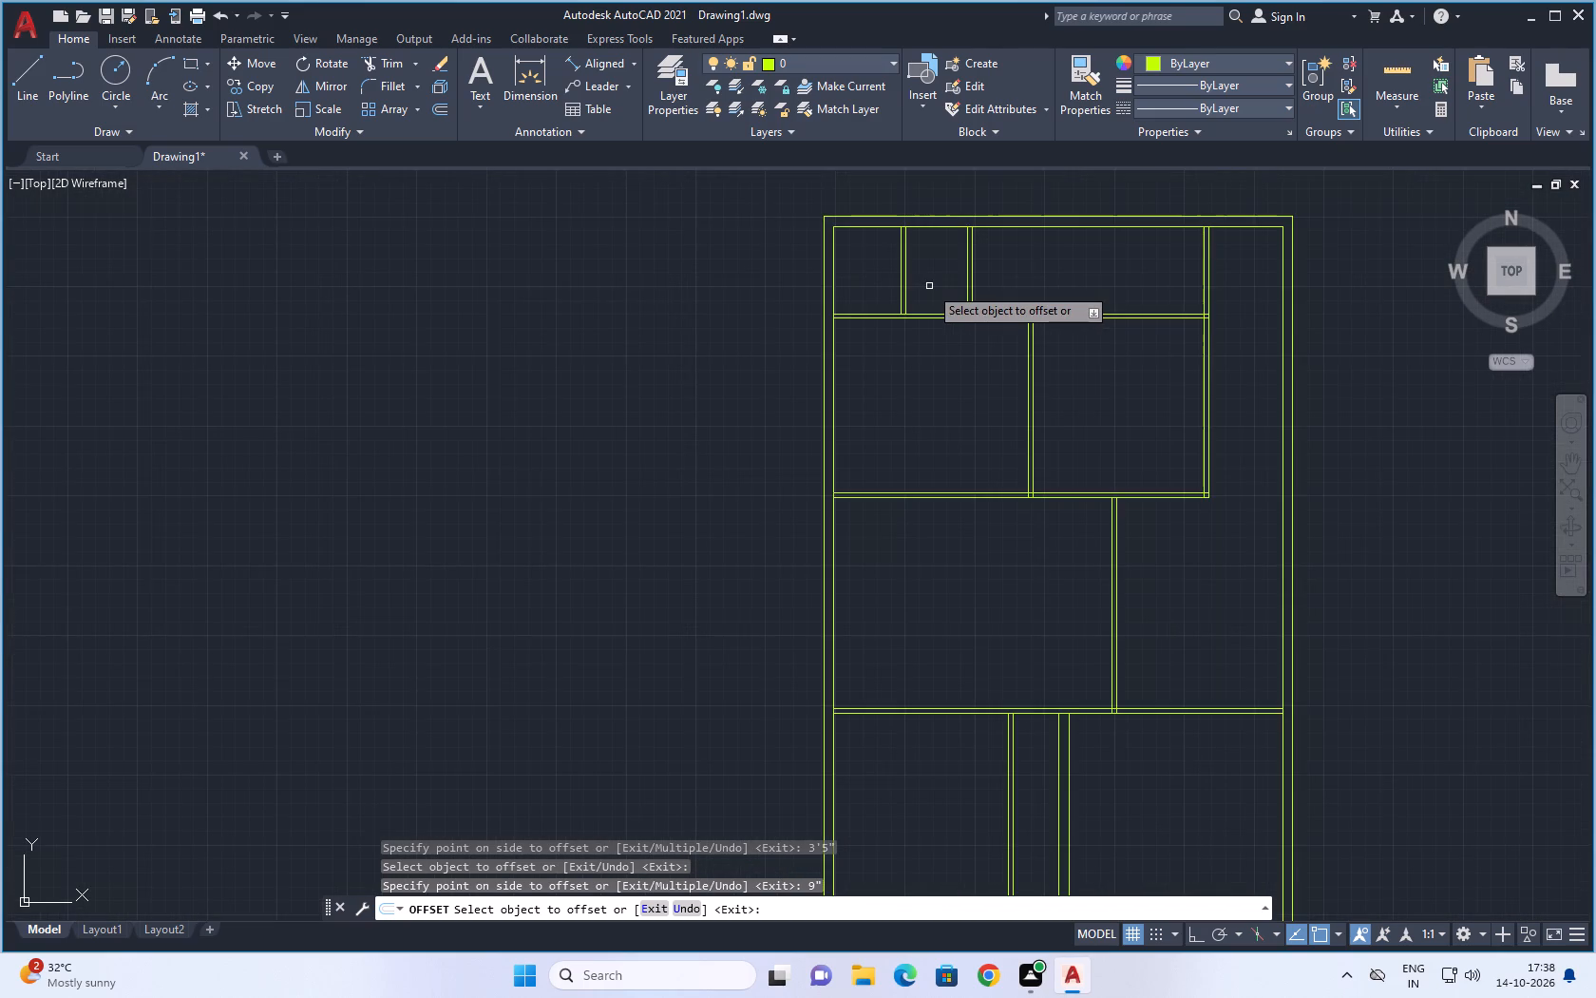
pyautogui.scroll(1, 929, 286)
pyautogui.press('Escape')
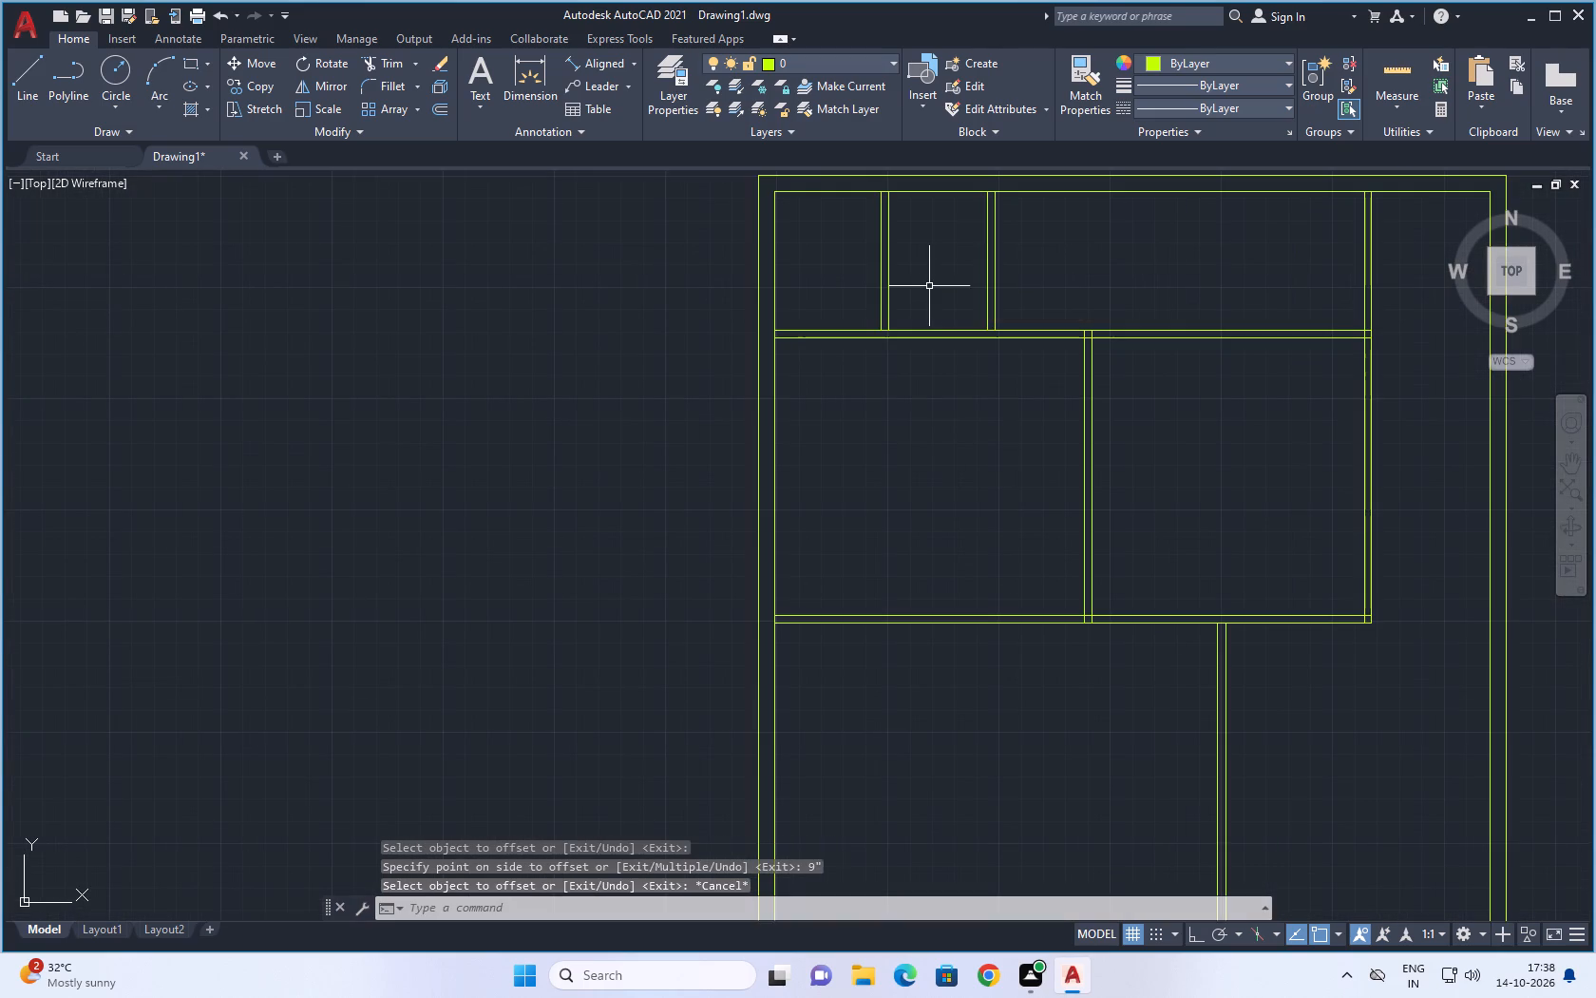
pyautogui.scroll(-3, 929, 286)
pyautogui.moveTo(1138, 335); pyautogui.dragTo(1086, 298, button='middle')
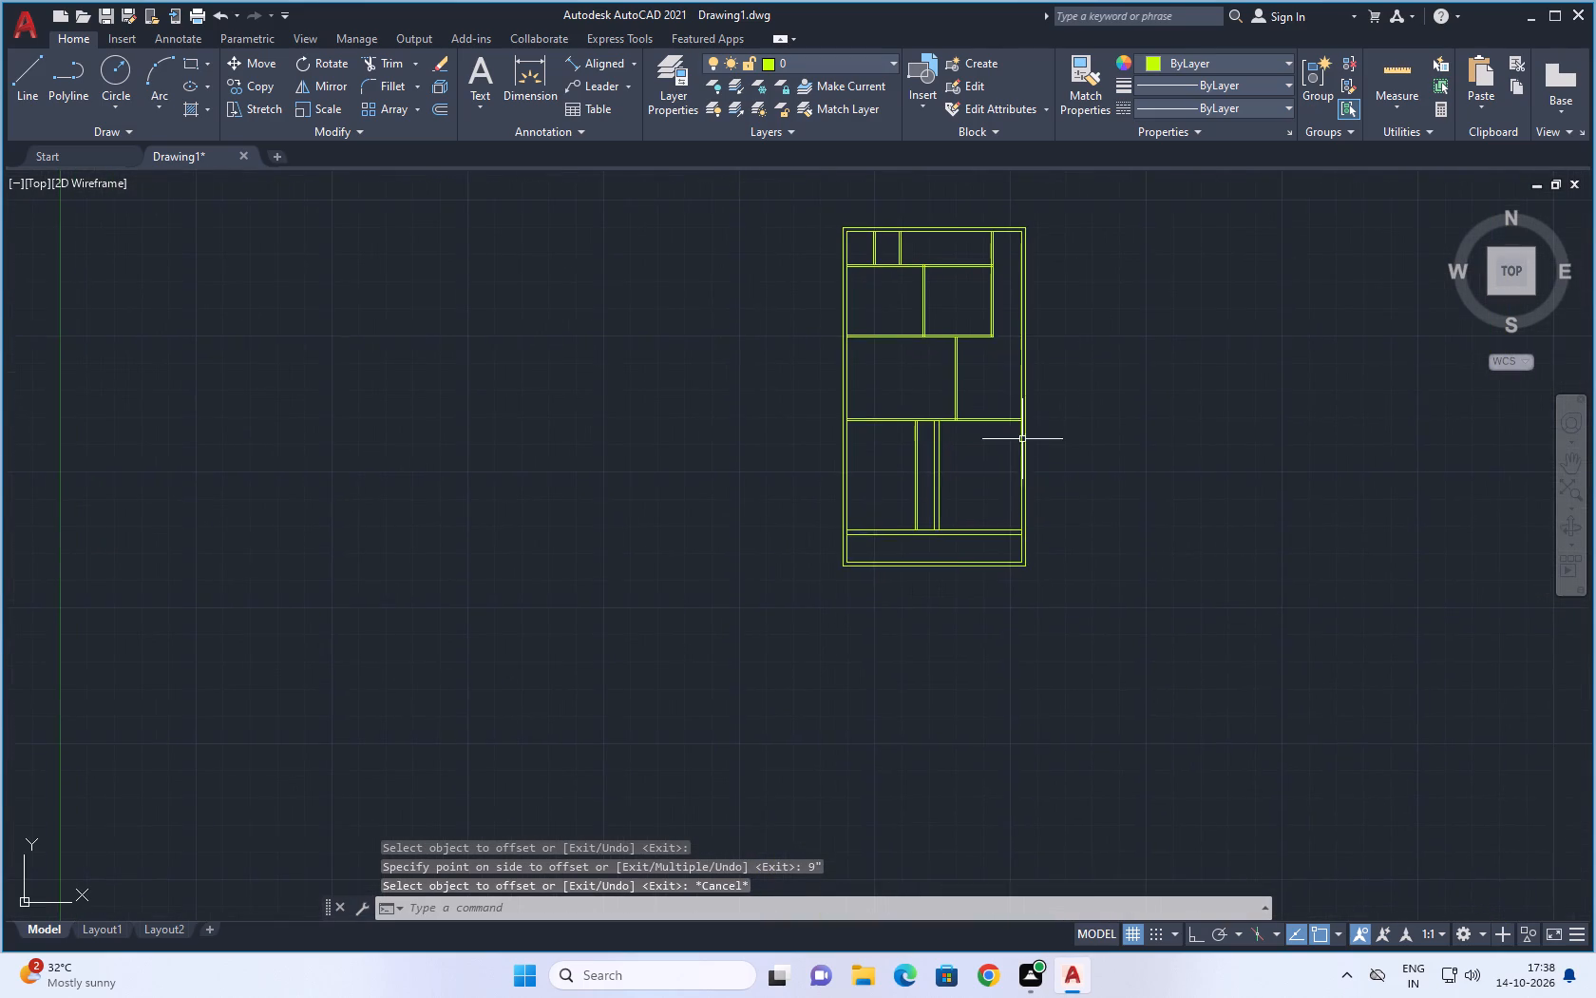
# Break the lower line of the horizontal wall above the large lower room at the left line of the partition above it.
pyautogui.scroll(3, 958, 478)
pyautogui.moveTo(977, 374); pyautogui.dragTo(972, 485, button='middle')
pyautogui.scroll(1, 972, 485)
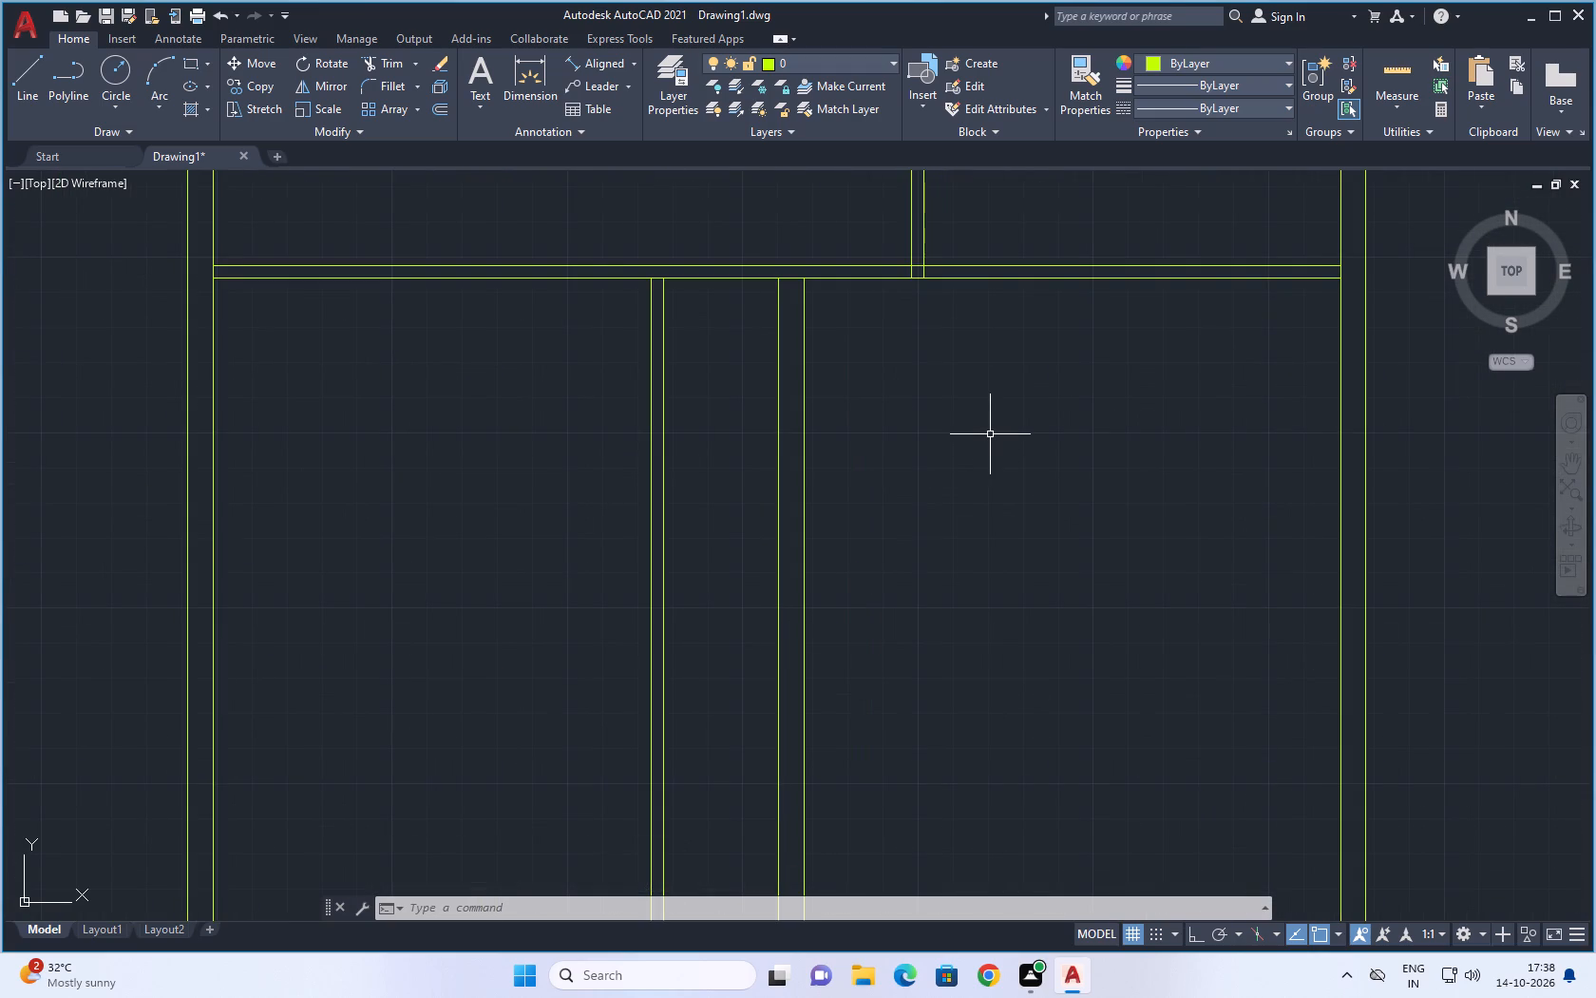
pyautogui.click(997, 277)
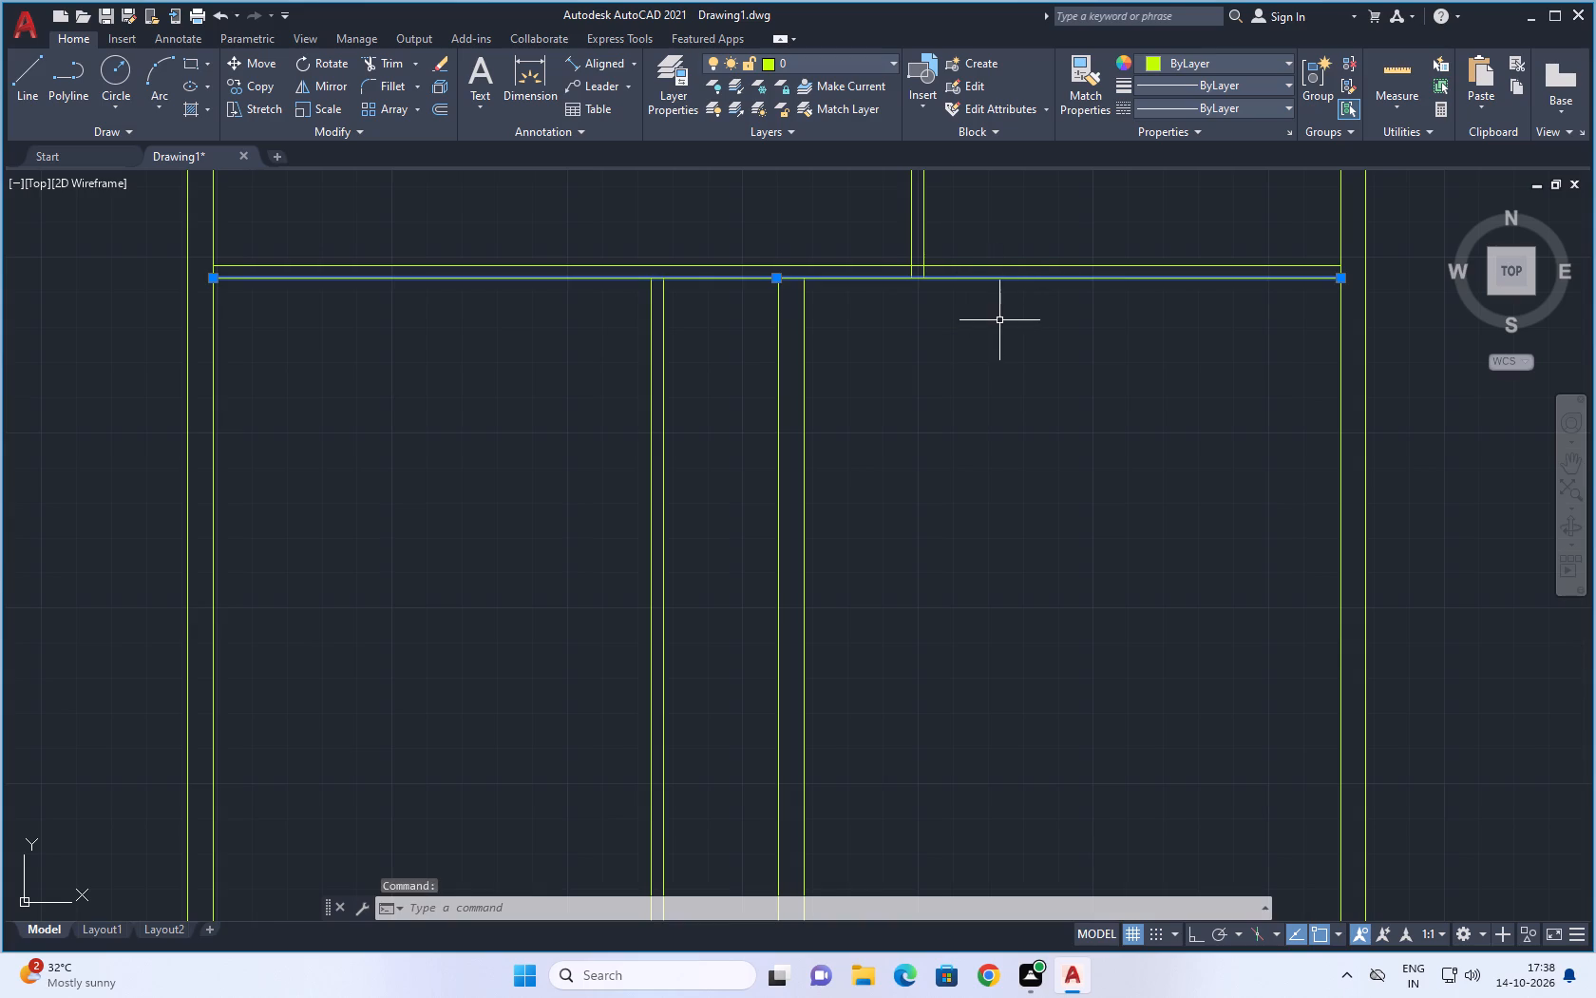
pyautogui.write('BRE')
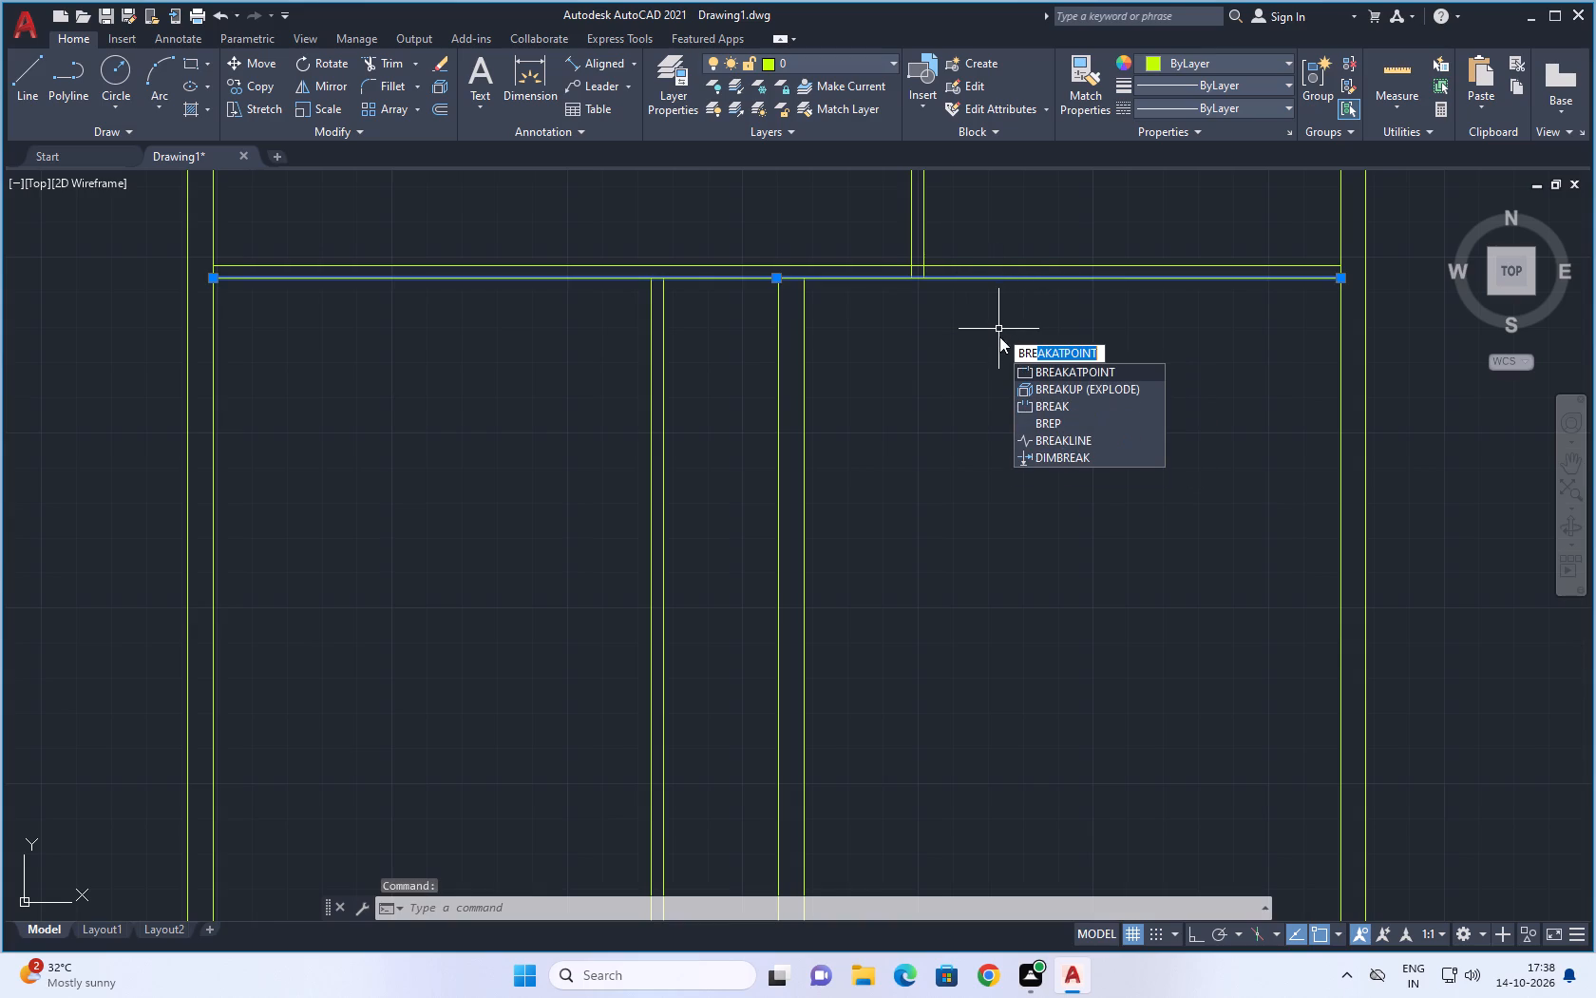
pyautogui.click(1051, 369)
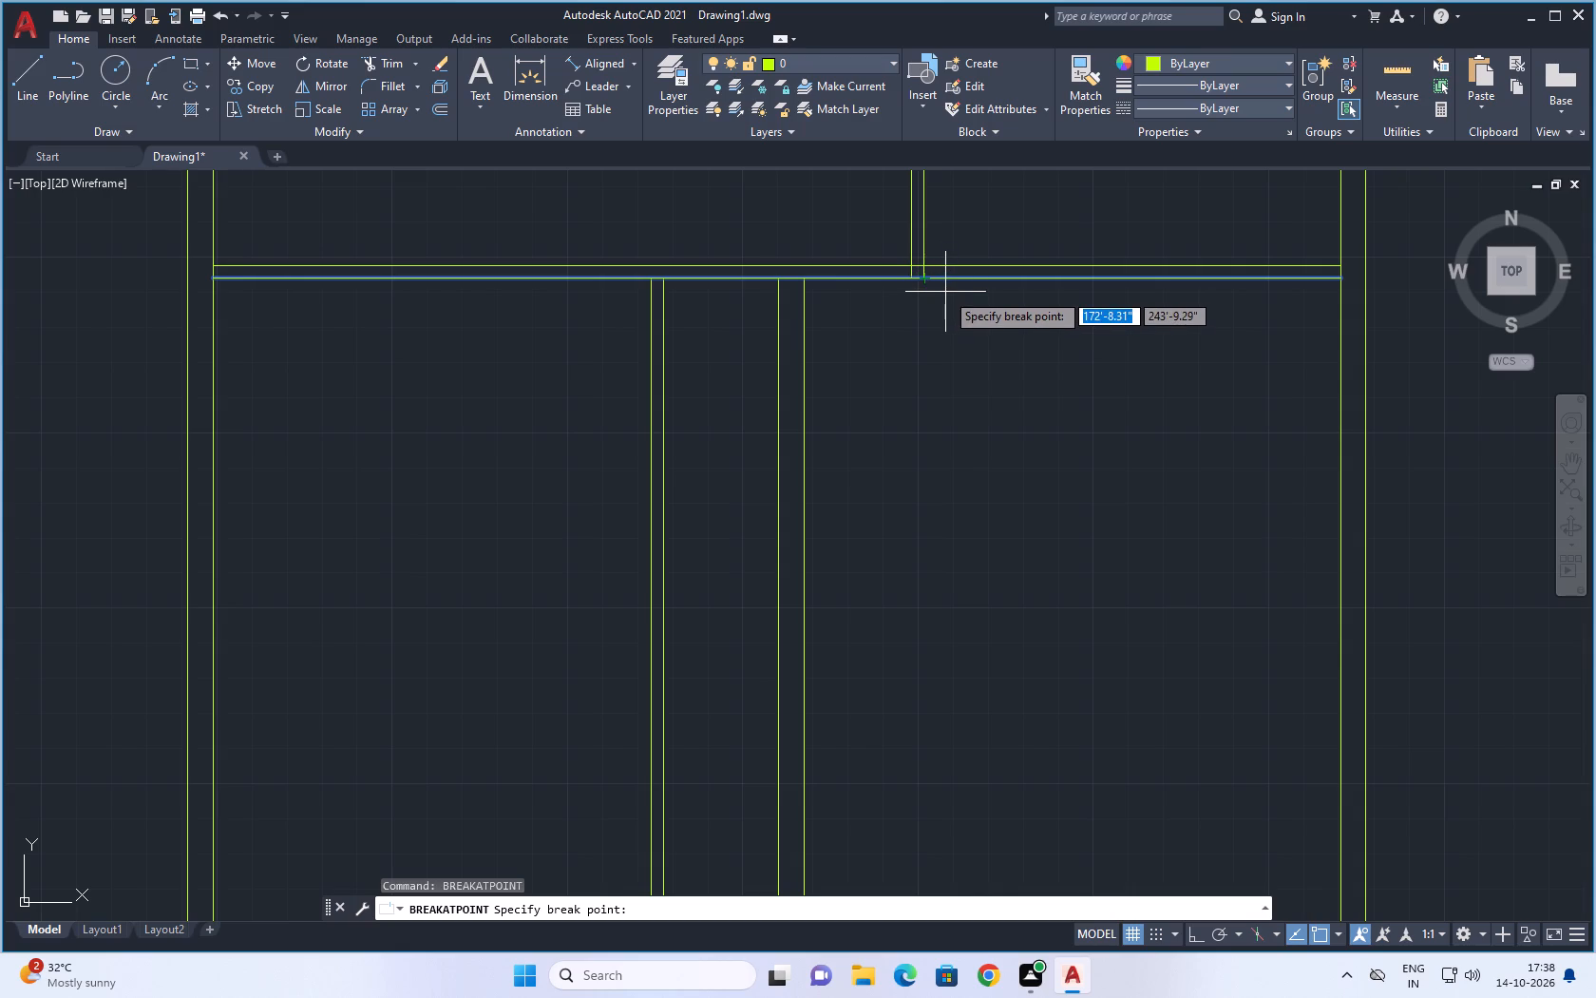
pyautogui.click(908, 284)
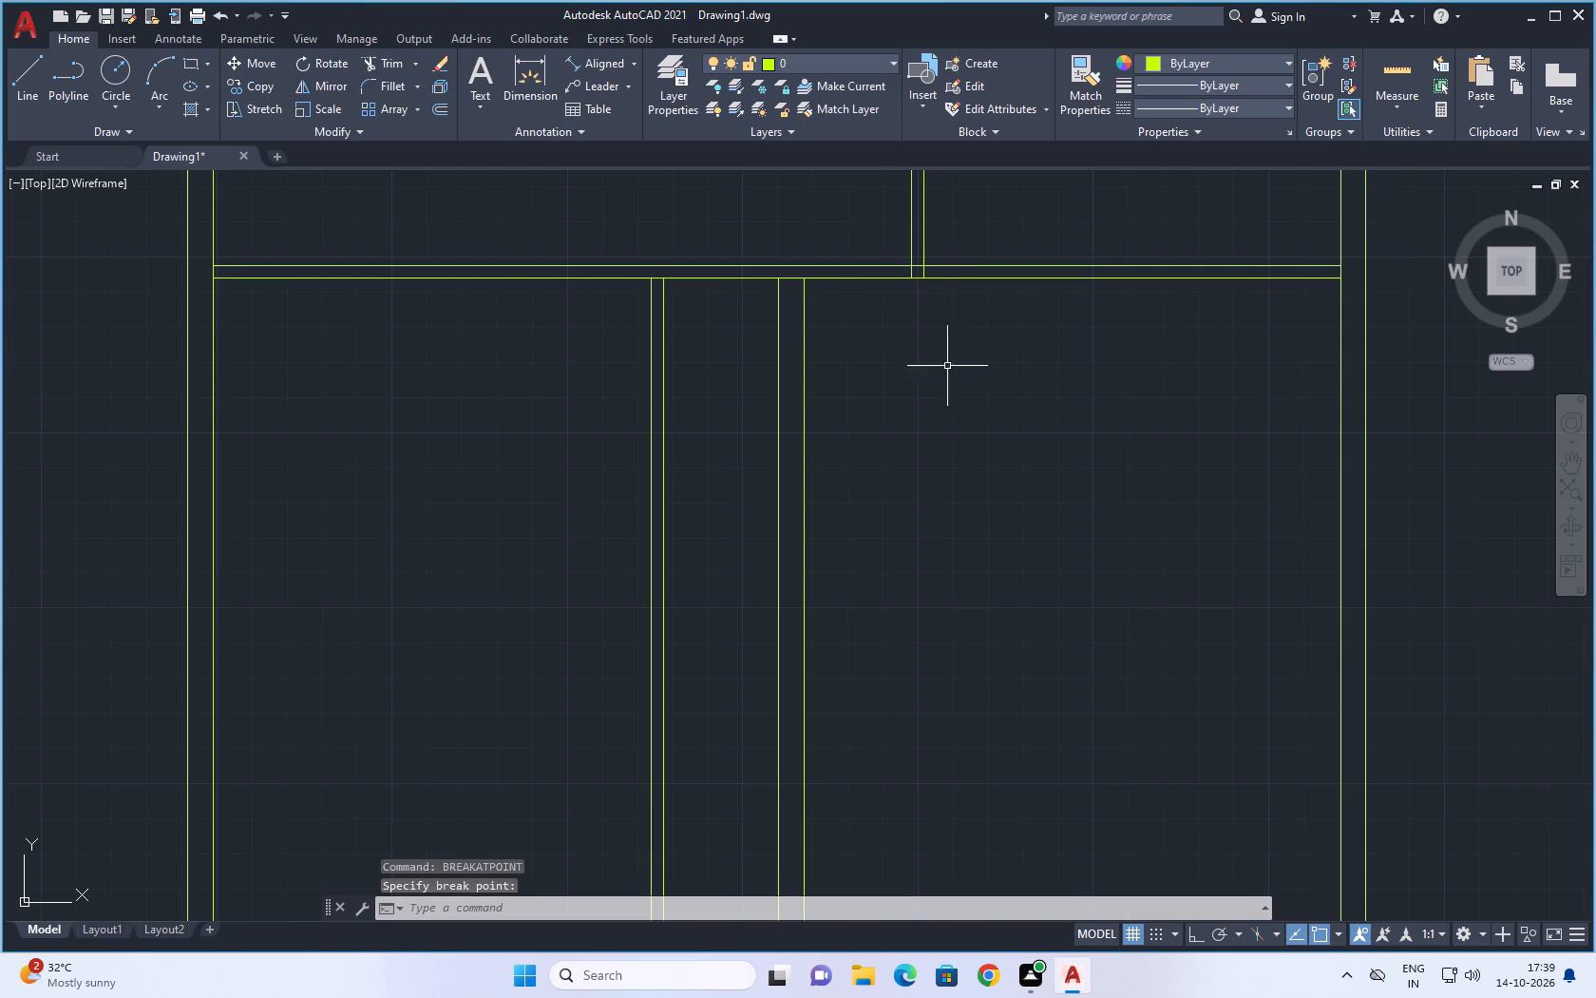
# Break the upper line of the wall above the bottom strip at the 4.5" partition's right line and the 9" partition's left line.
pyautogui.scroll(1, 925, 340)
pyautogui.press('space')
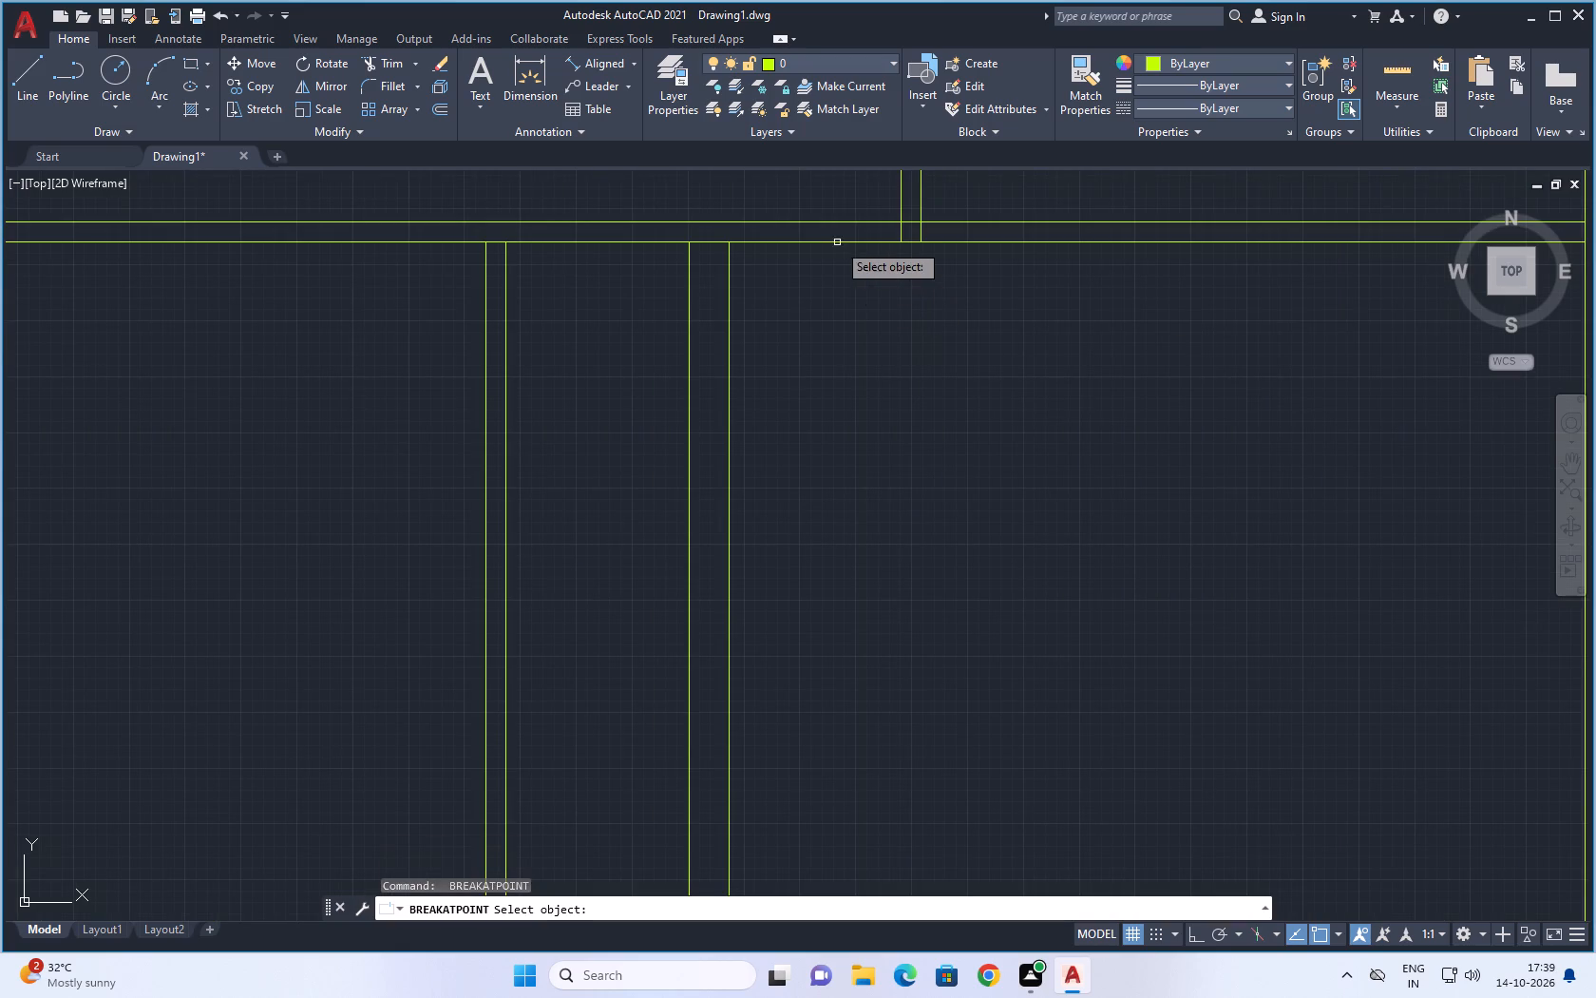
pyautogui.scroll(-2, 887, 336)
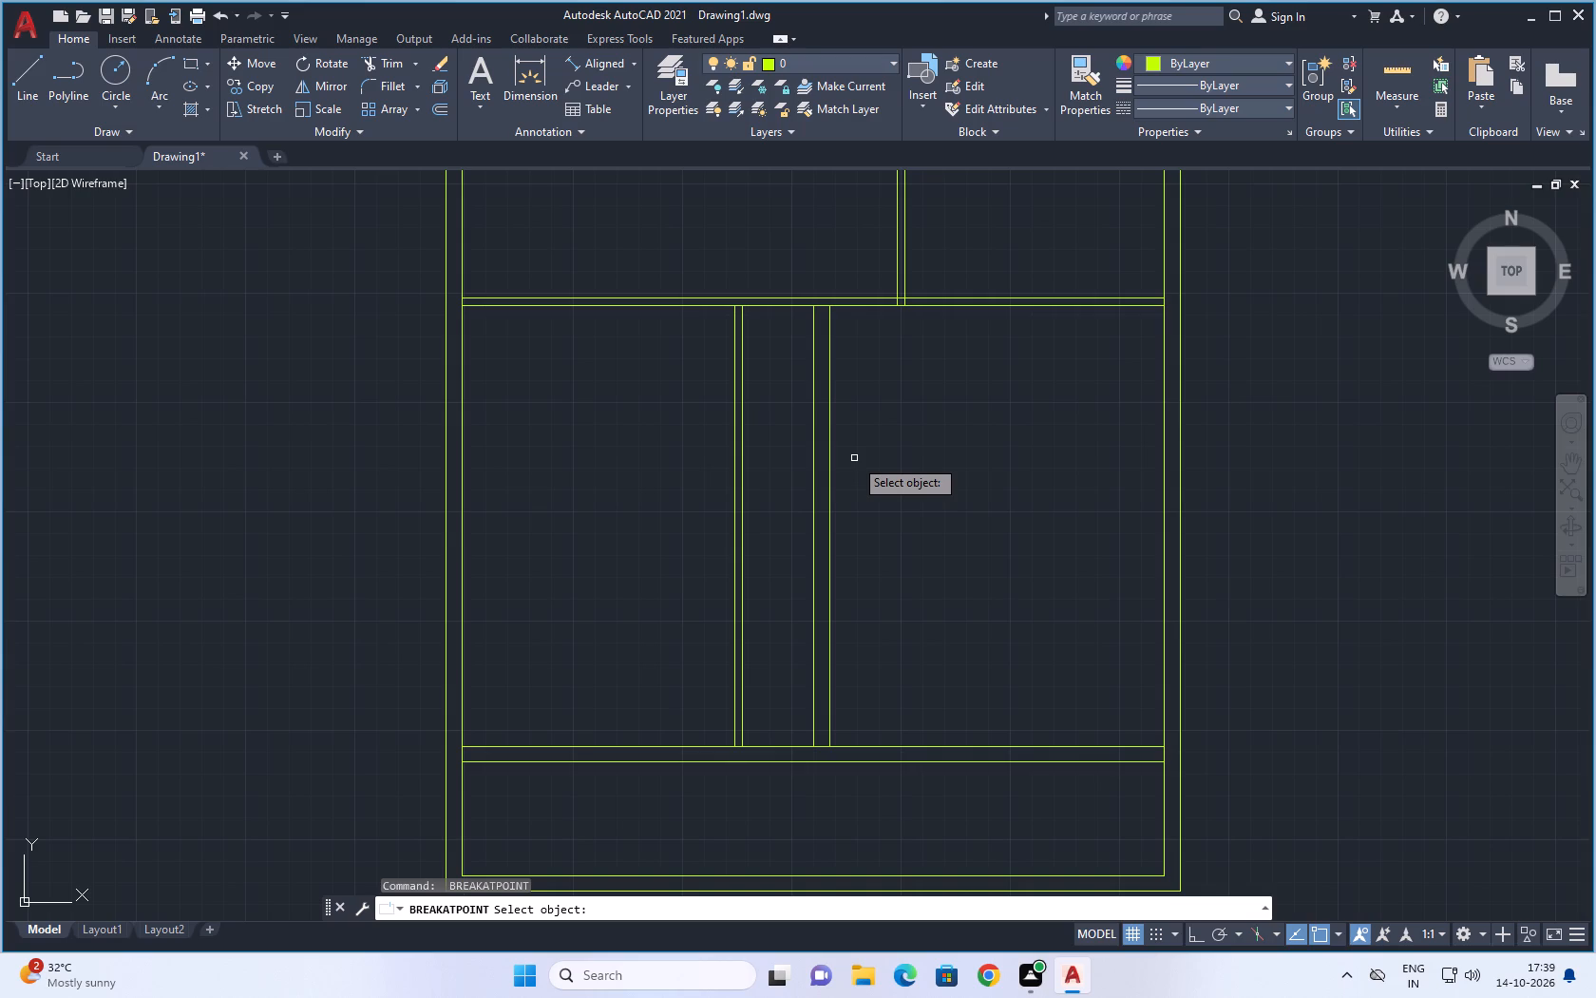
pyautogui.click(776, 744)
pyautogui.scroll(4, 762, 759)
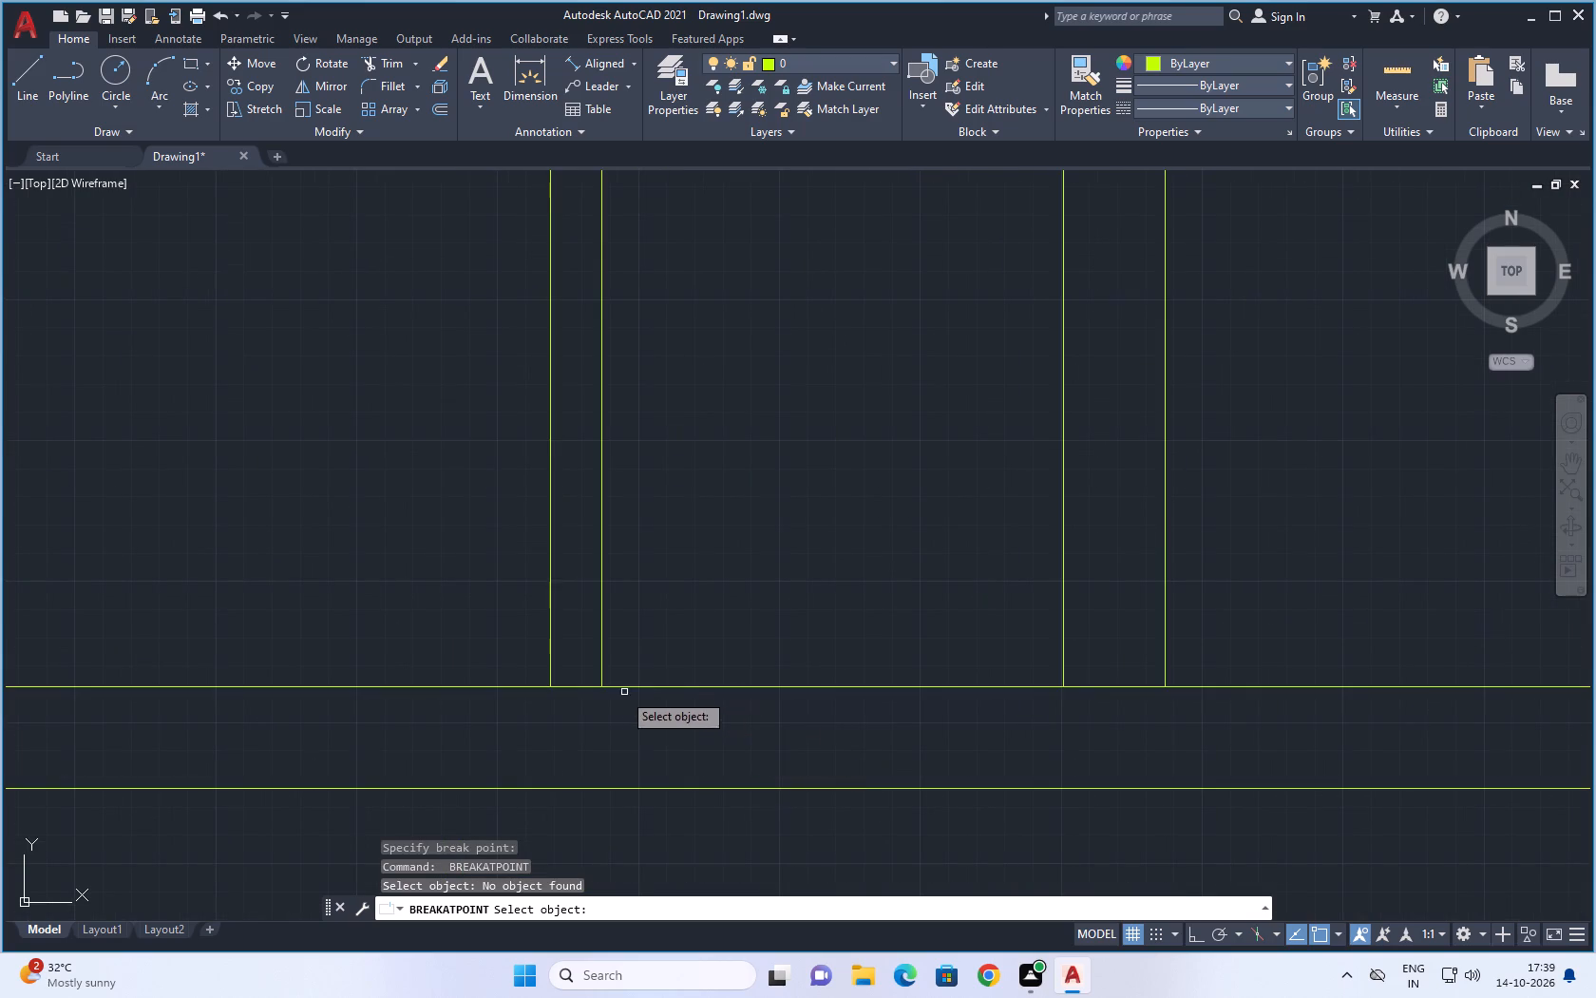
pyautogui.press('space')
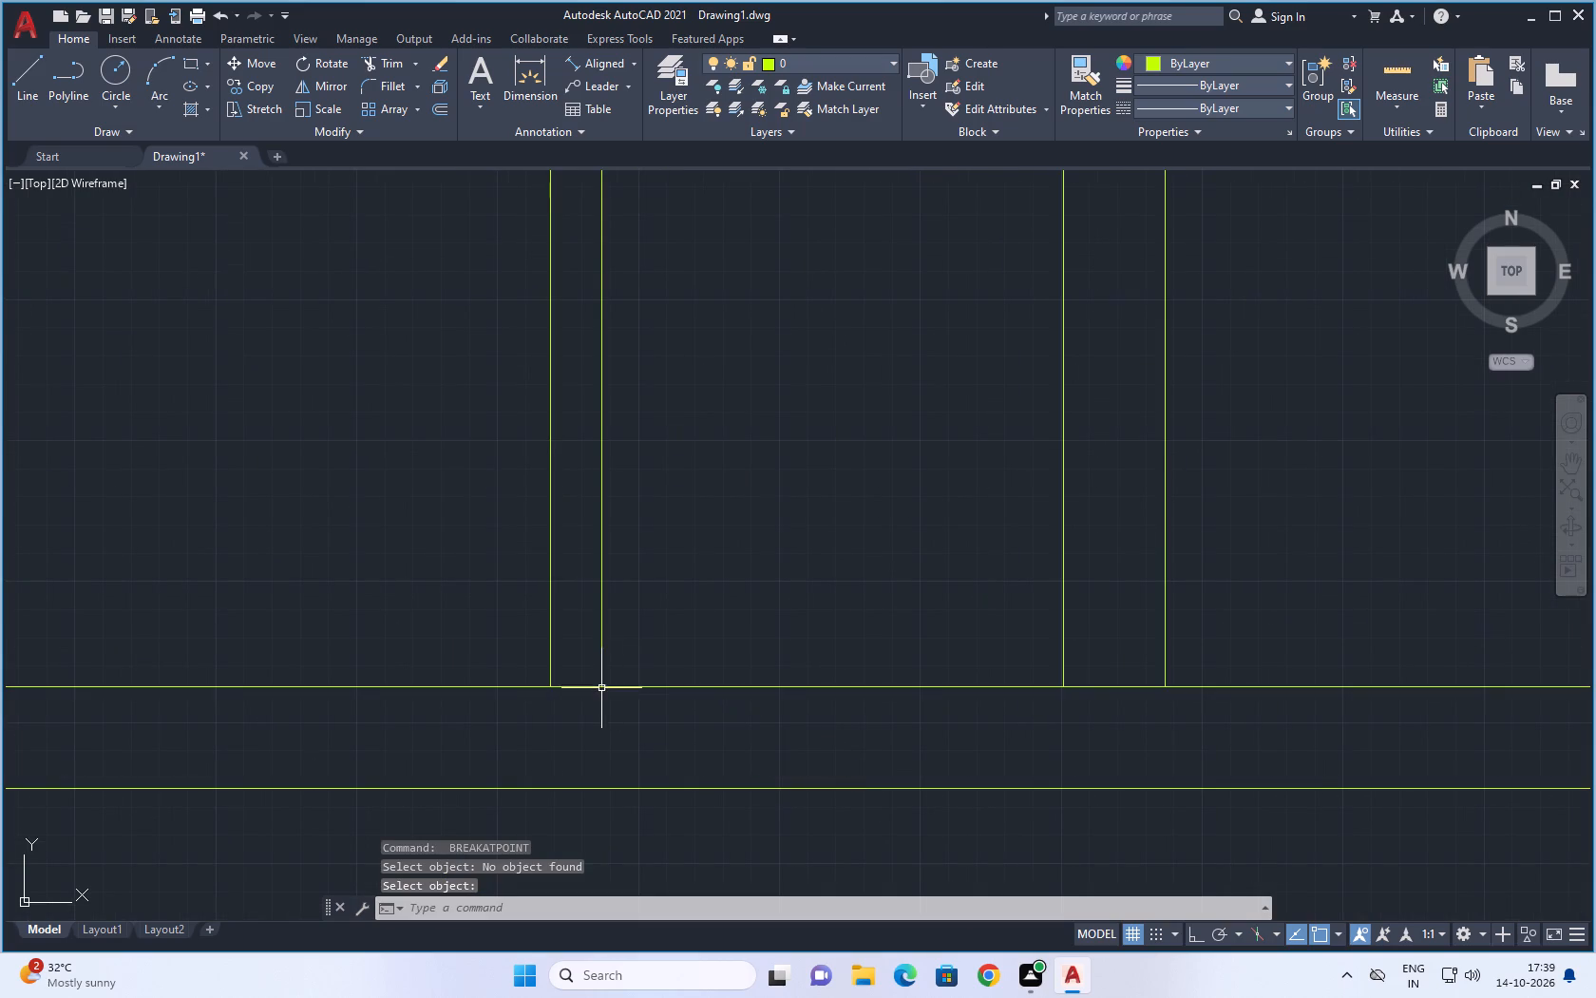
pyautogui.press('space')
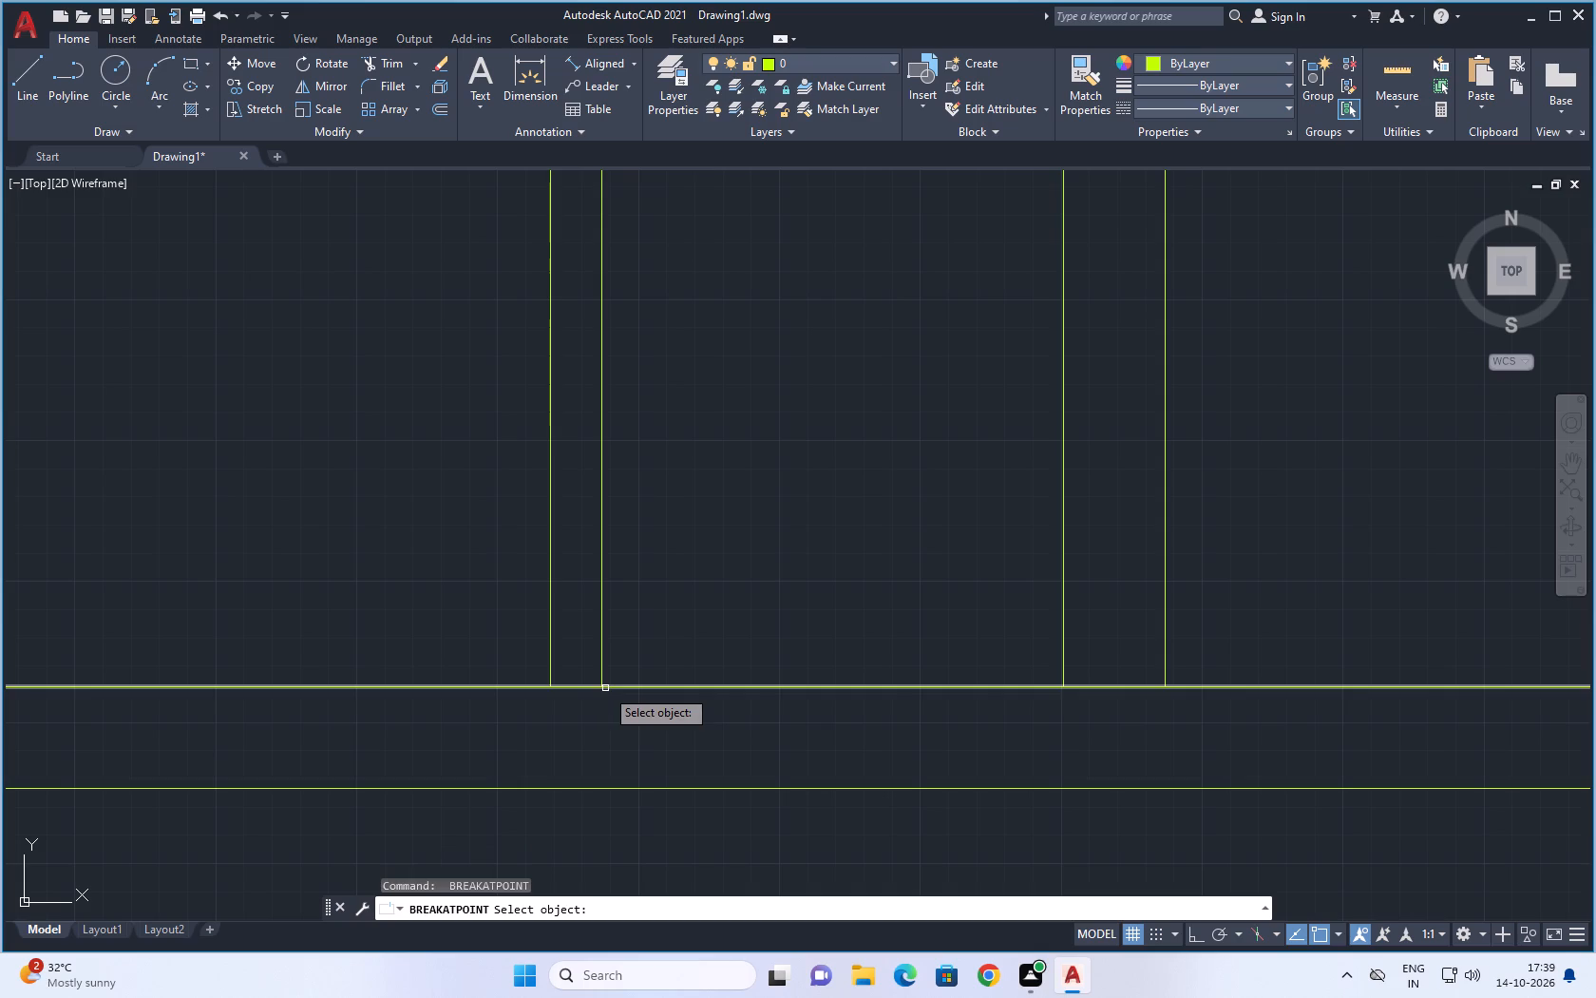
pyautogui.click(635, 688)
pyautogui.press('space')
pyautogui.click(604, 687)
pyautogui.press('space')
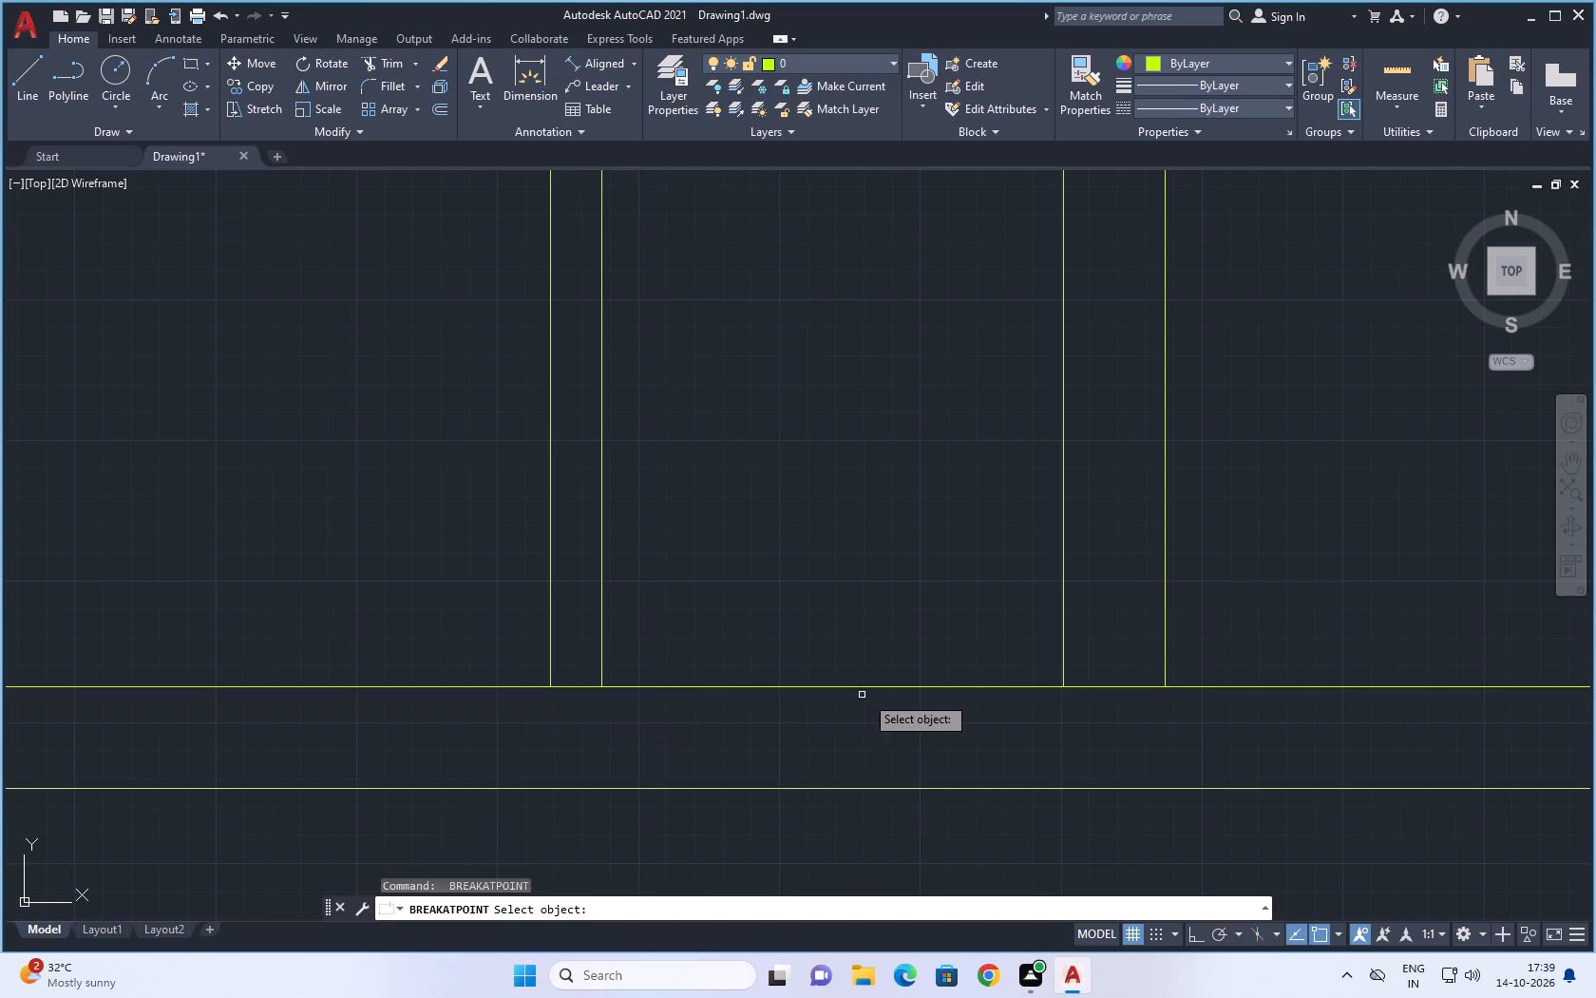
pyautogui.click(898, 688)
pyautogui.press('space')
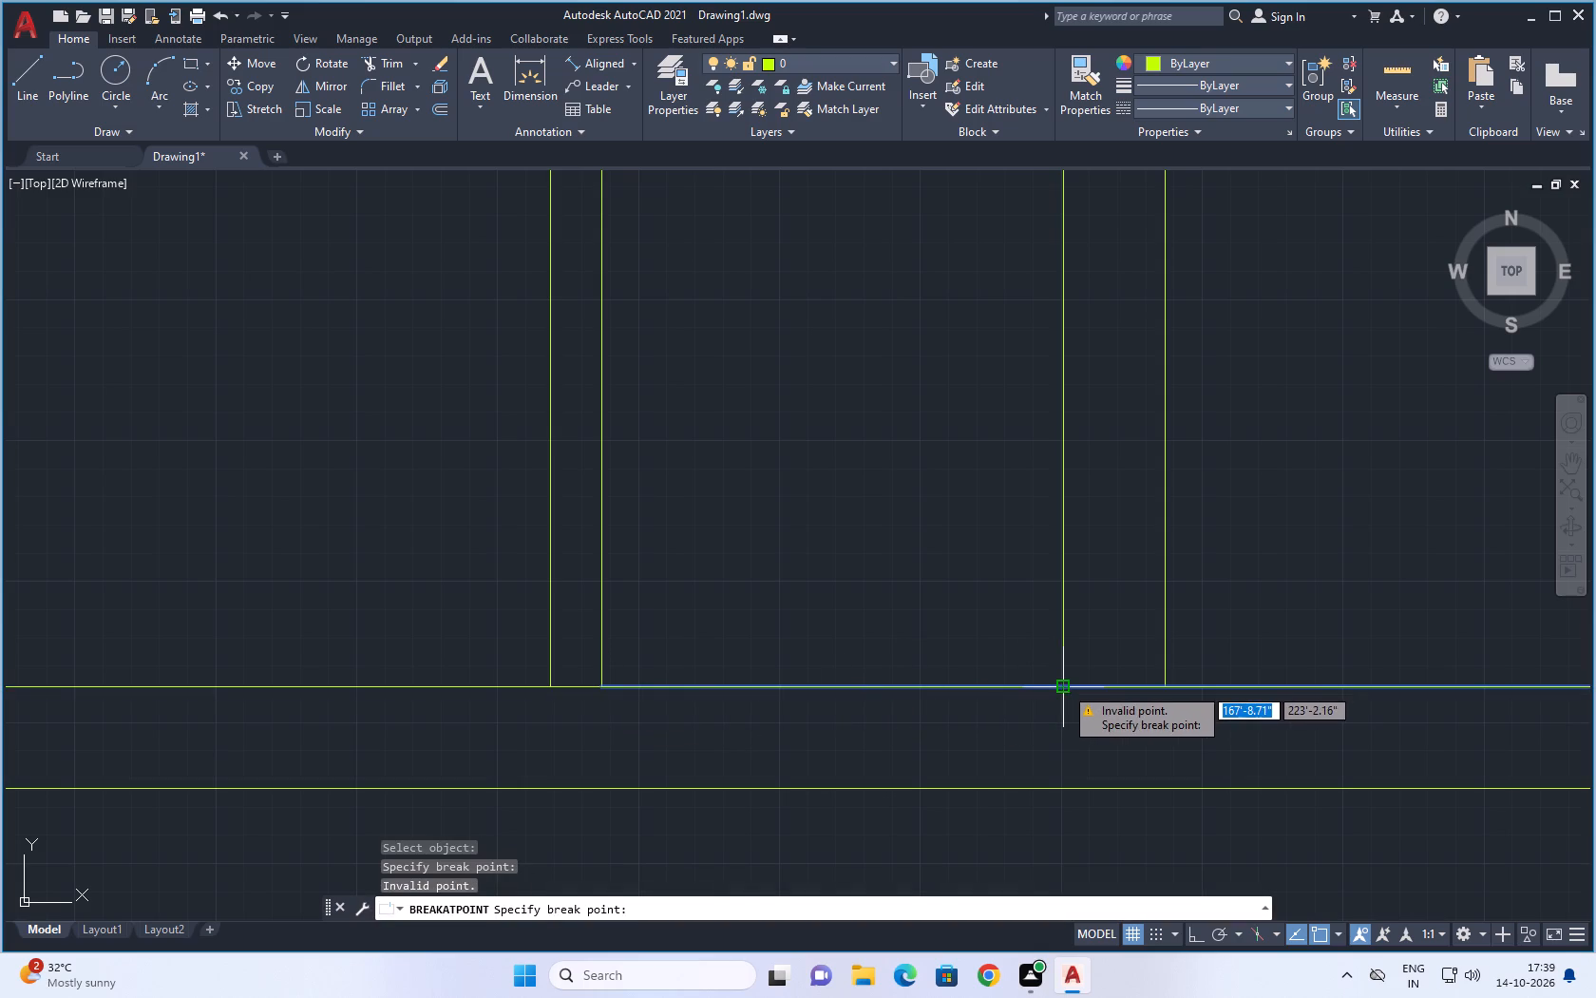
pyautogui.click(1064, 686)
# Break the lower line of the horizontal wall below the two bedroom-sized rooms at the right line of the partition beneath it.
pyautogui.scroll(-4, 850, 615)
pyautogui.moveTo(992, 518); pyautogui.dragTo(969, 578, button='middle')
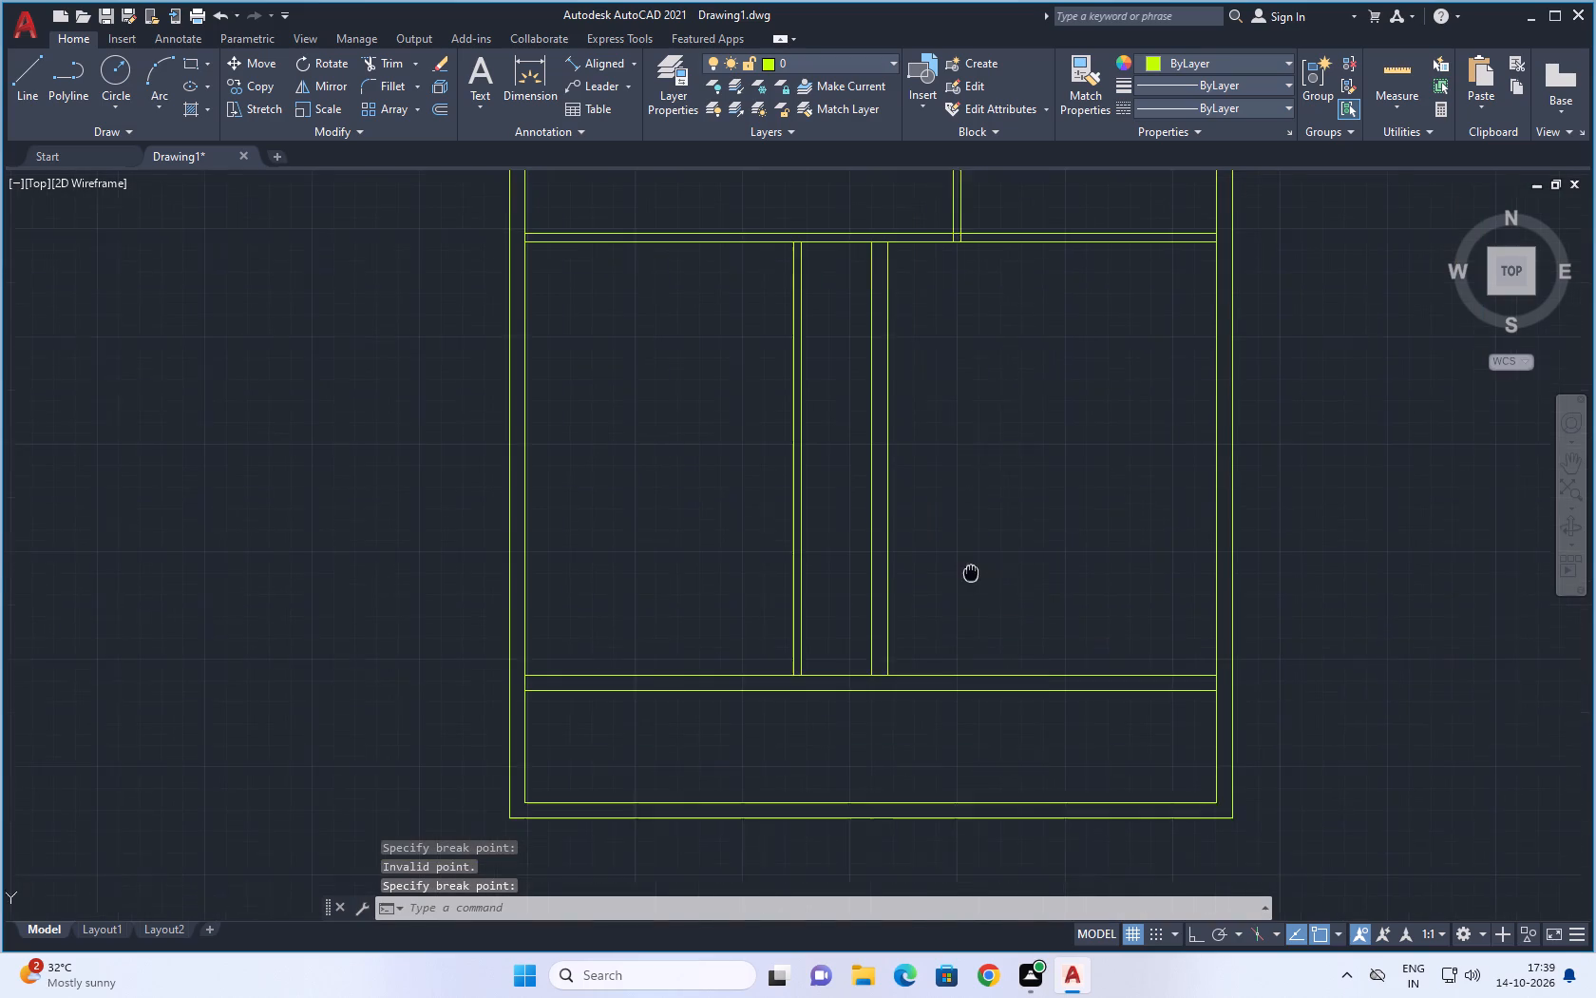
pyautogui.moveTo(969, 578); pyautogui.dragTo(969, 582, button='middle')
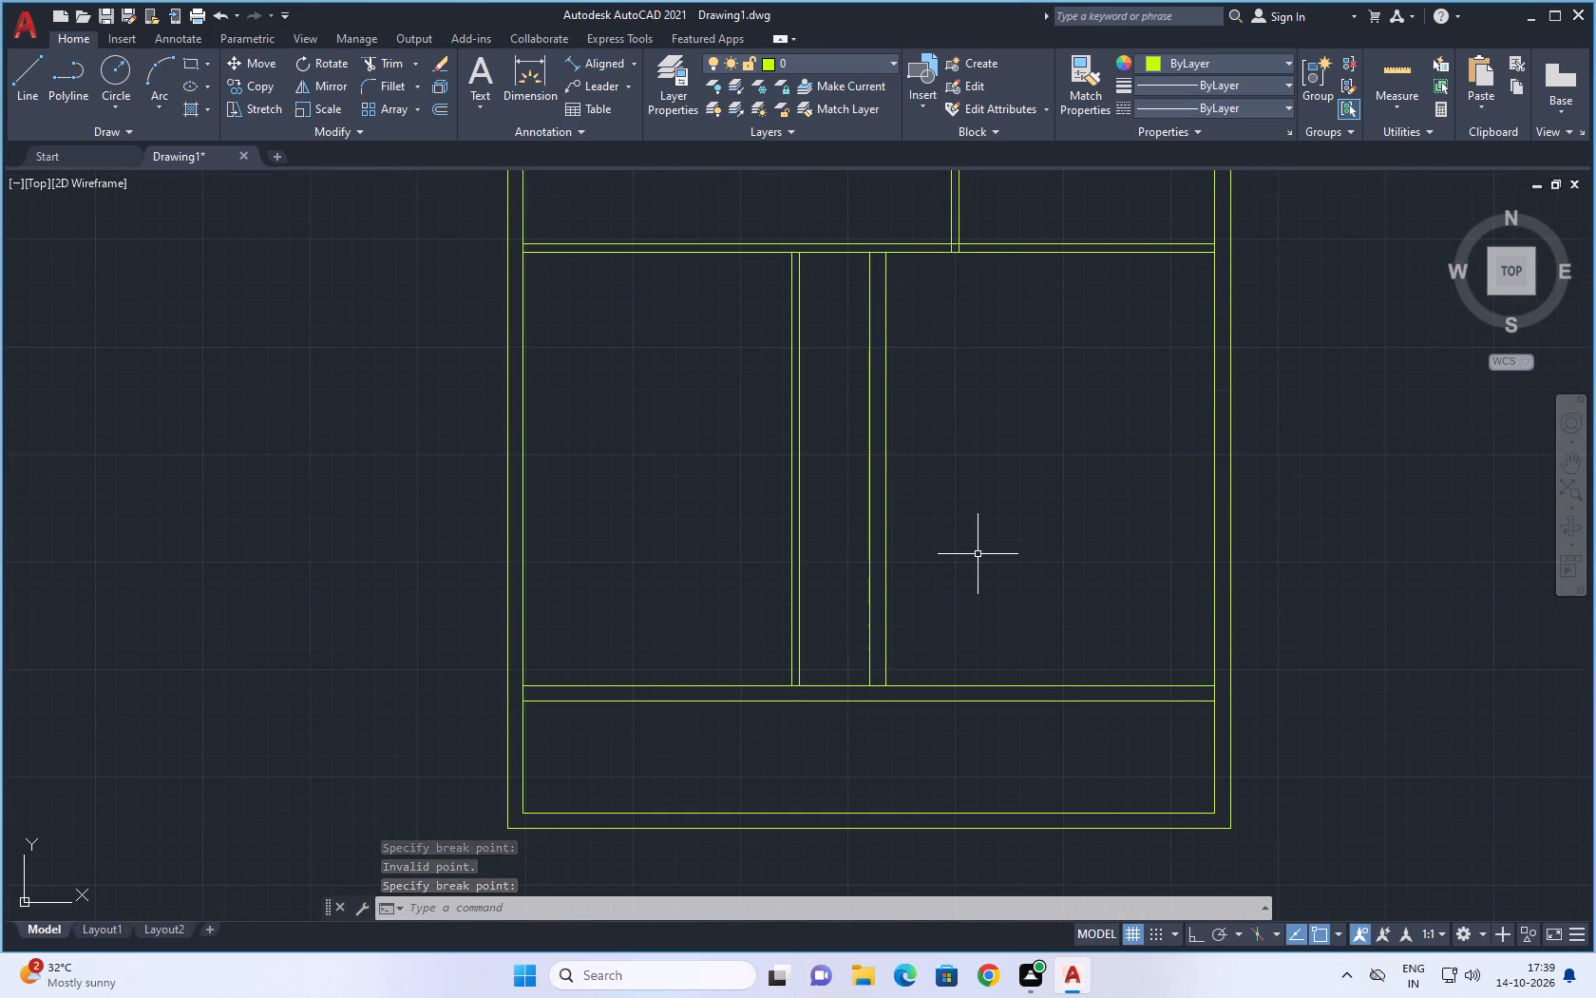
pyautogui.scroll(-2, 1013, 543)
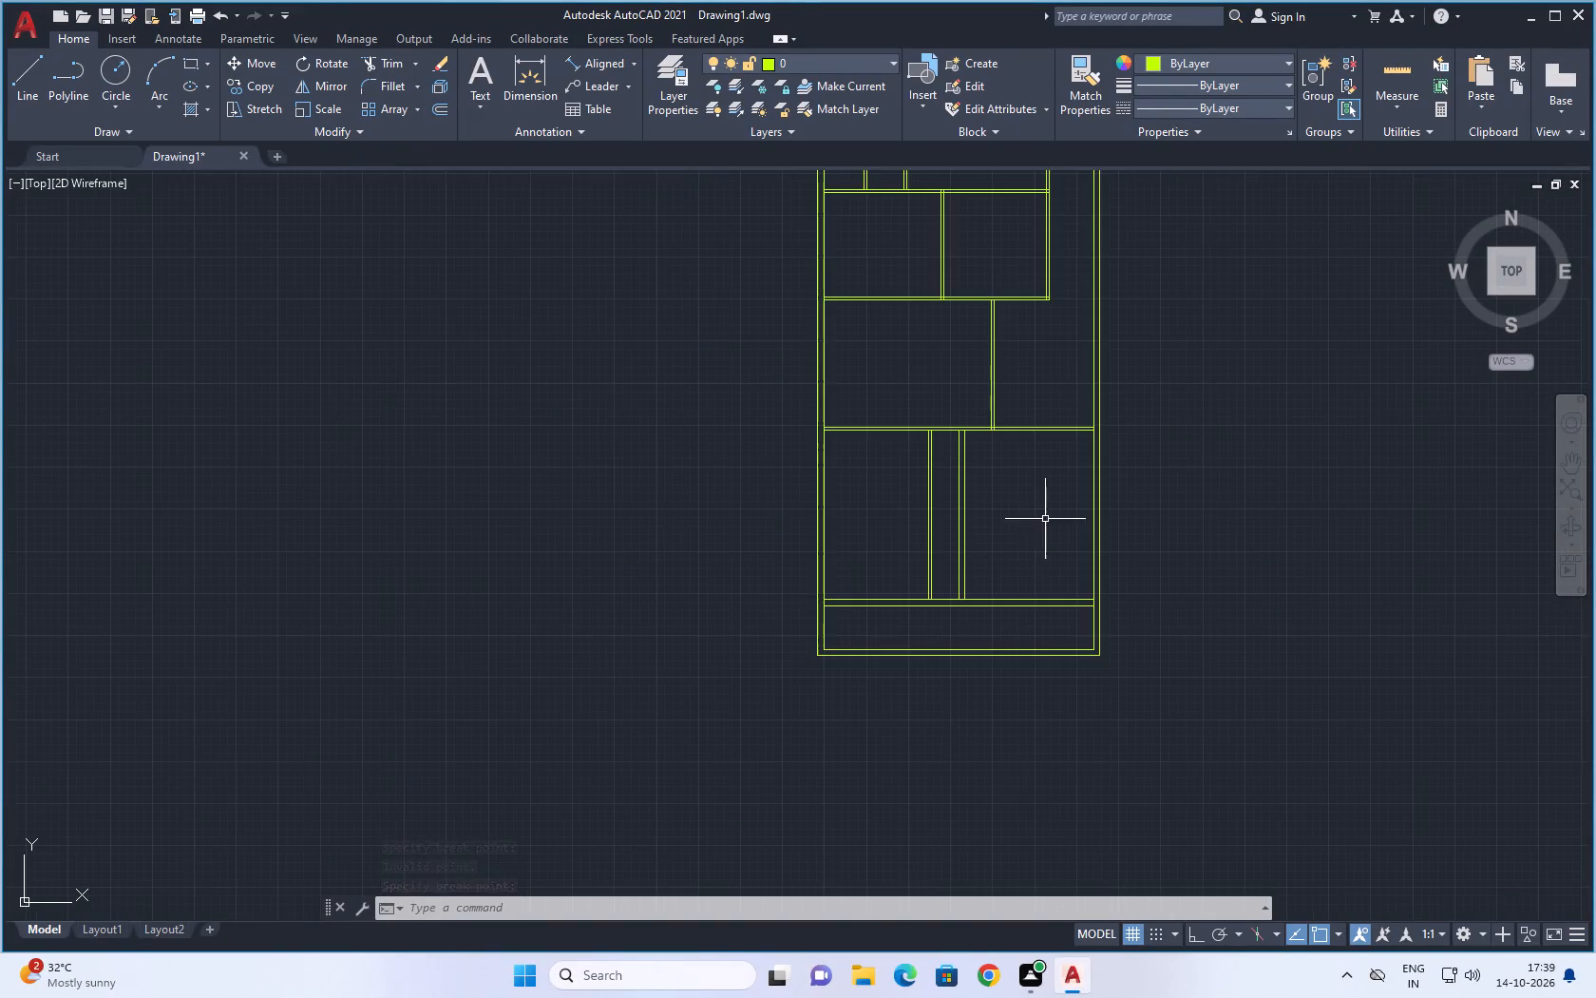
pyautogui.moveTo(1045, 519); pyautogui.dragTo(996, 641, button='middle')
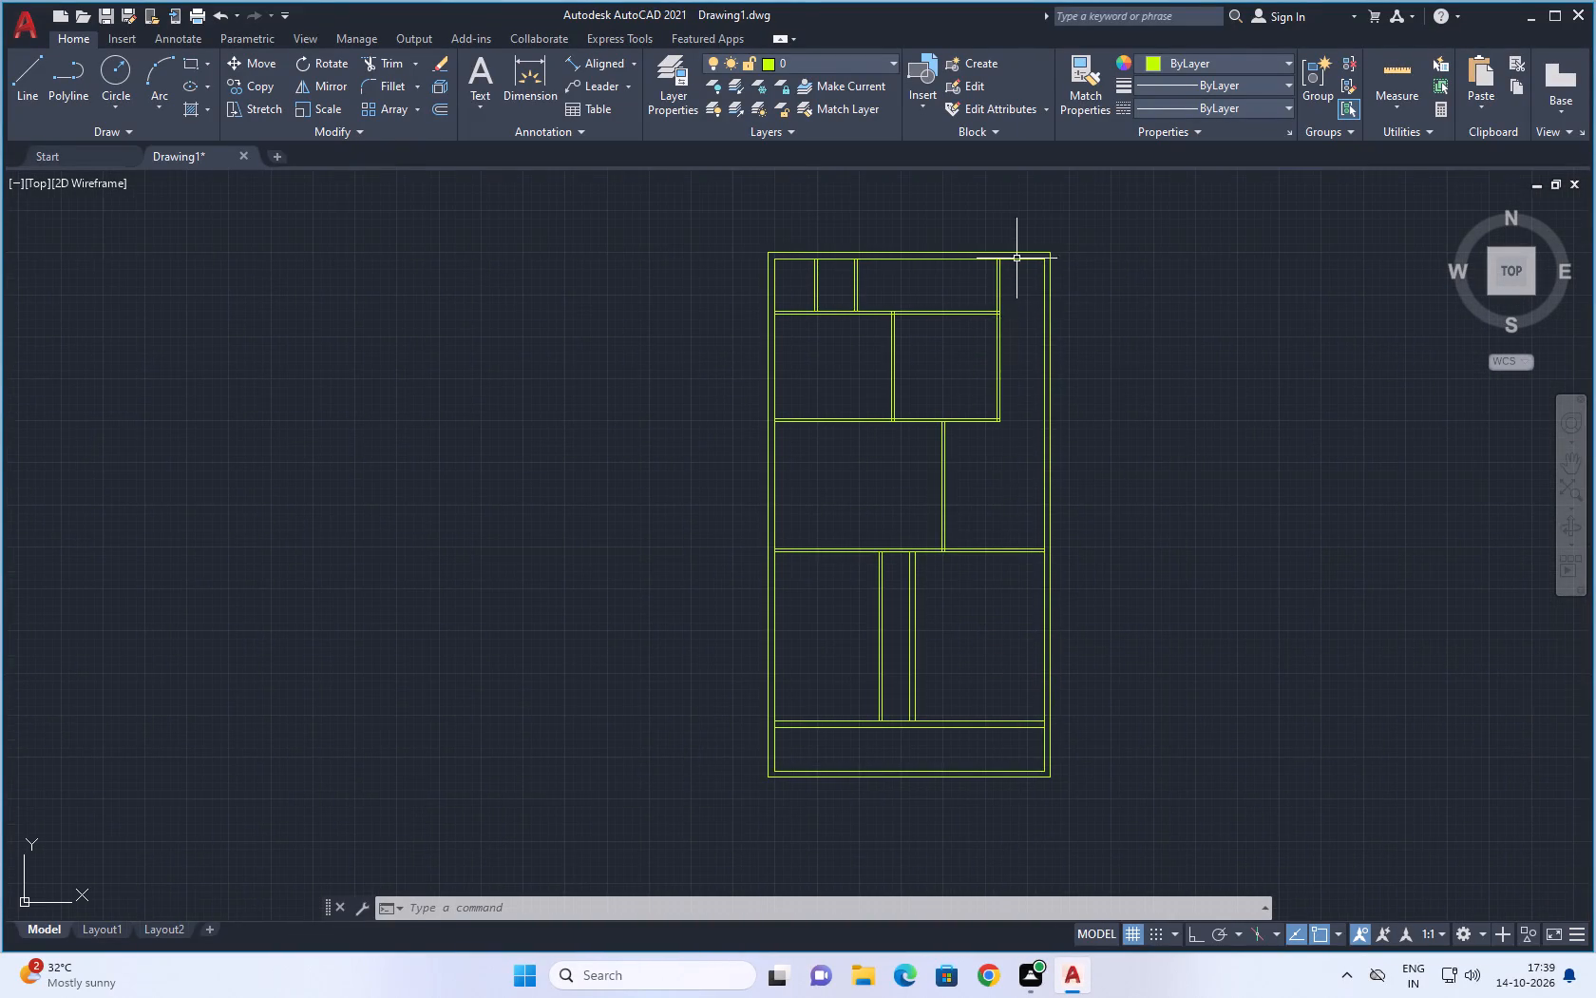
pyautogui.scroll(3, 1018, 245)
pyautogui.press('space')
pyautogui.scroll(-1, 755, 389)
pyautogui.moveTo(642, 412); pyautogui.dragTo(727, 405, button='middle')
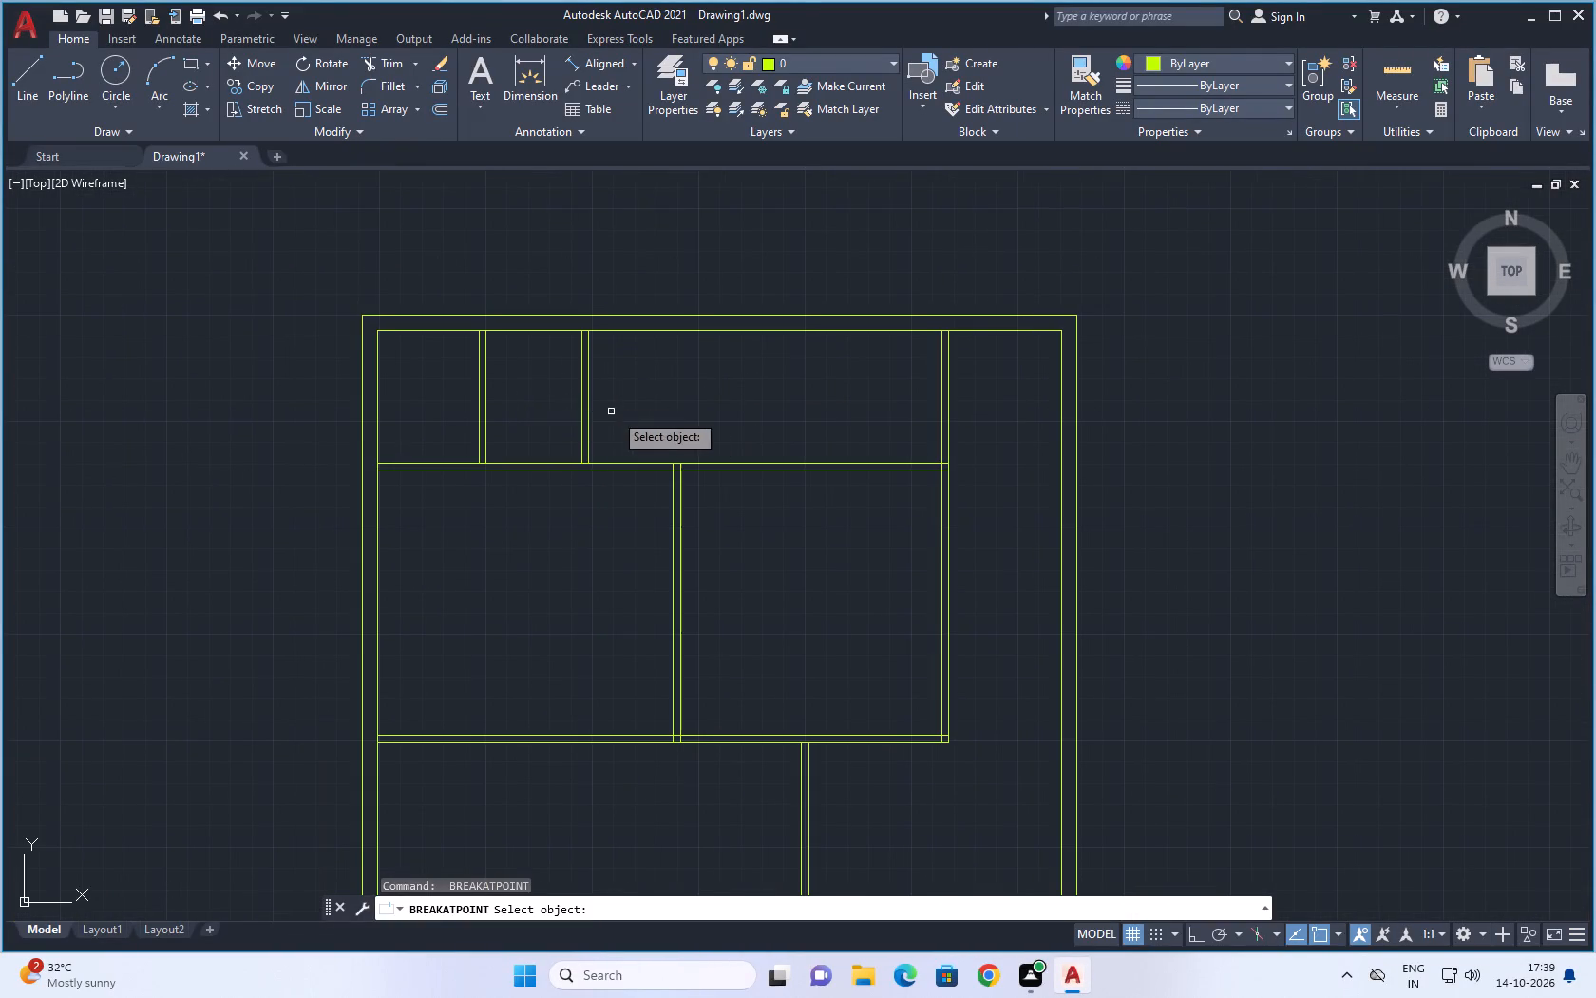
pyautogui.scroll(-1, 631, 422)
pyautogui.scroll(-1, 719, 461)
pyautogui.moveTo(883, 590); pyautogui.dragTo(896, 479, button='middle')
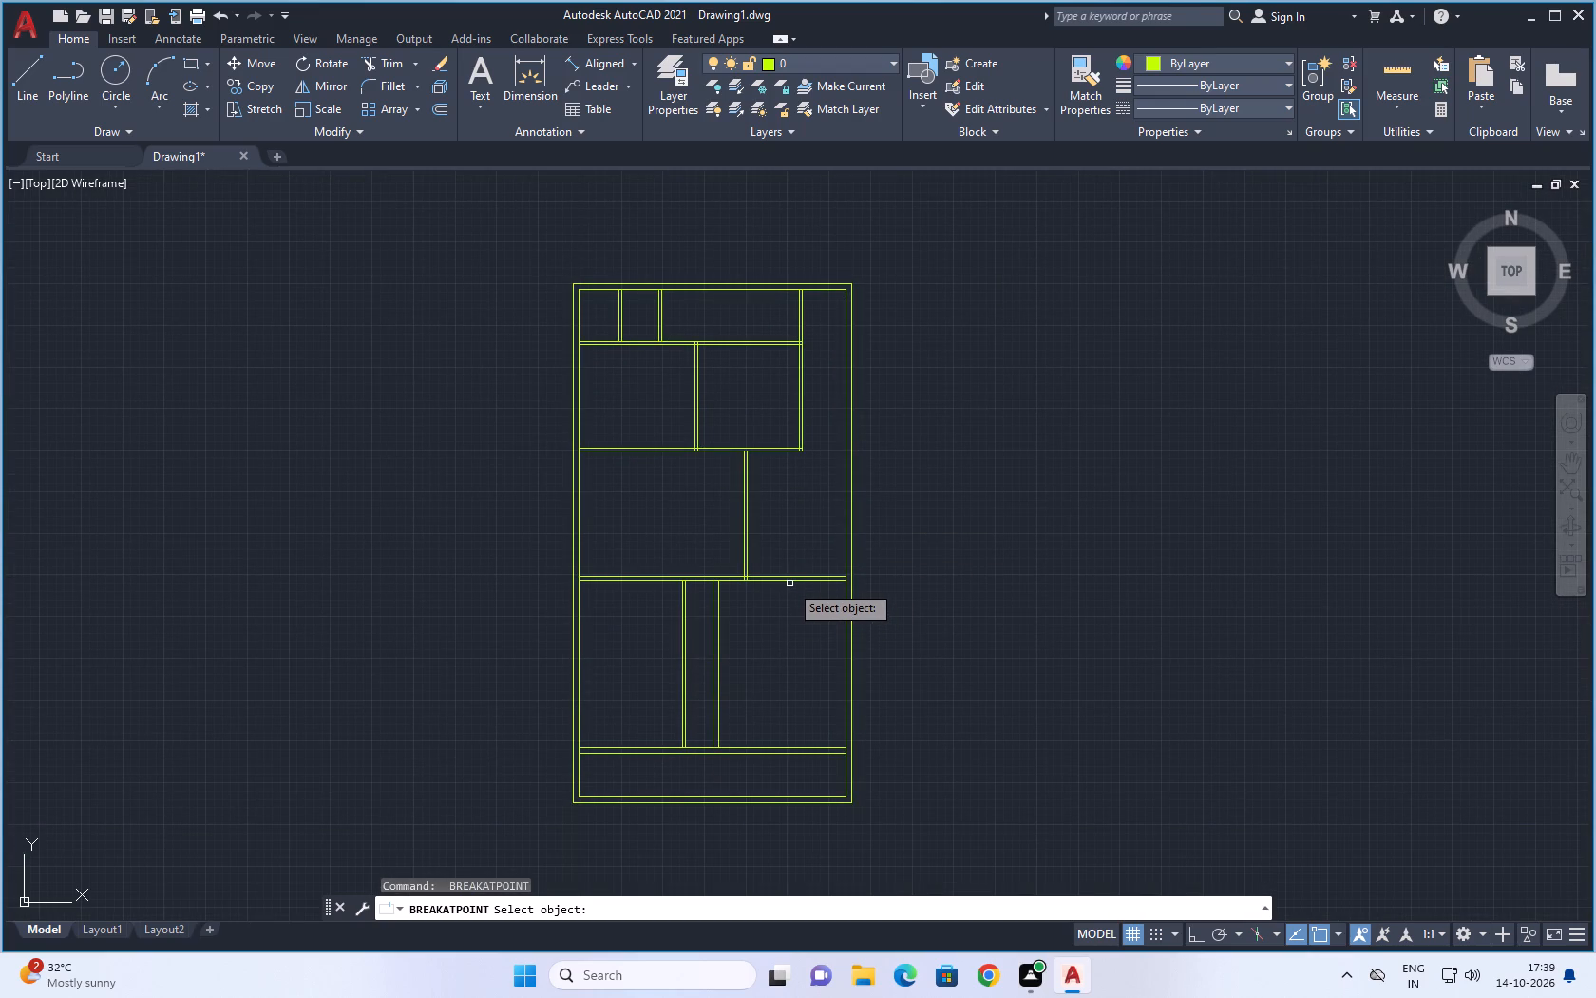
pyautogui.scroll(3, 781, 466)
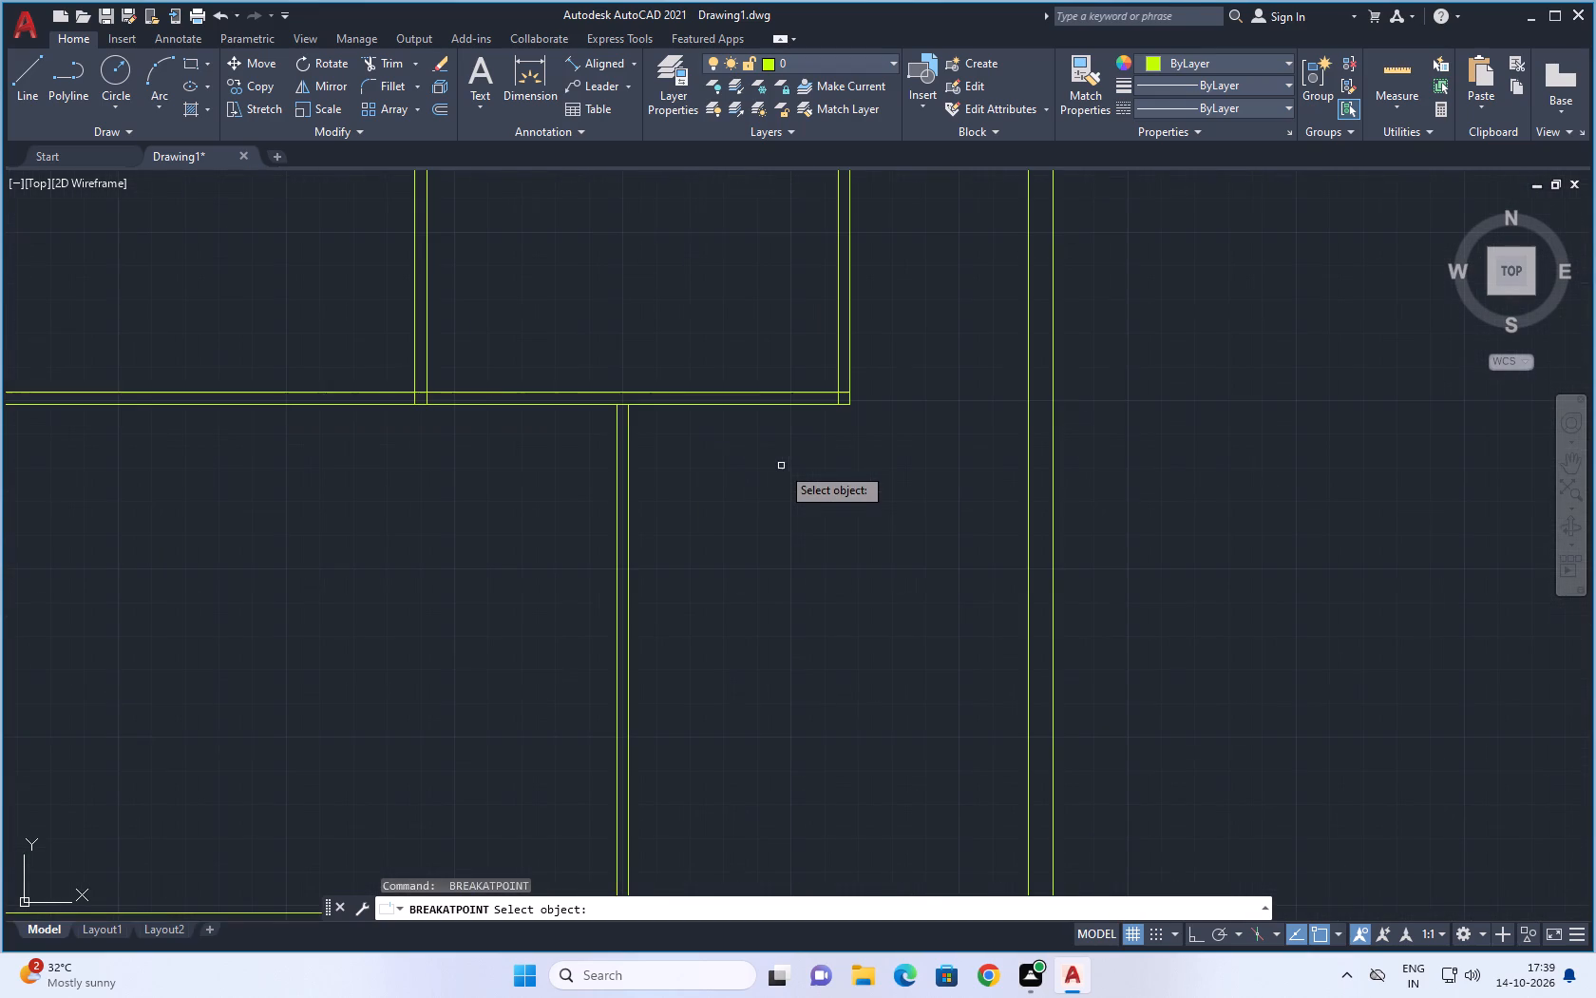
pyautogui.click(734, 406)
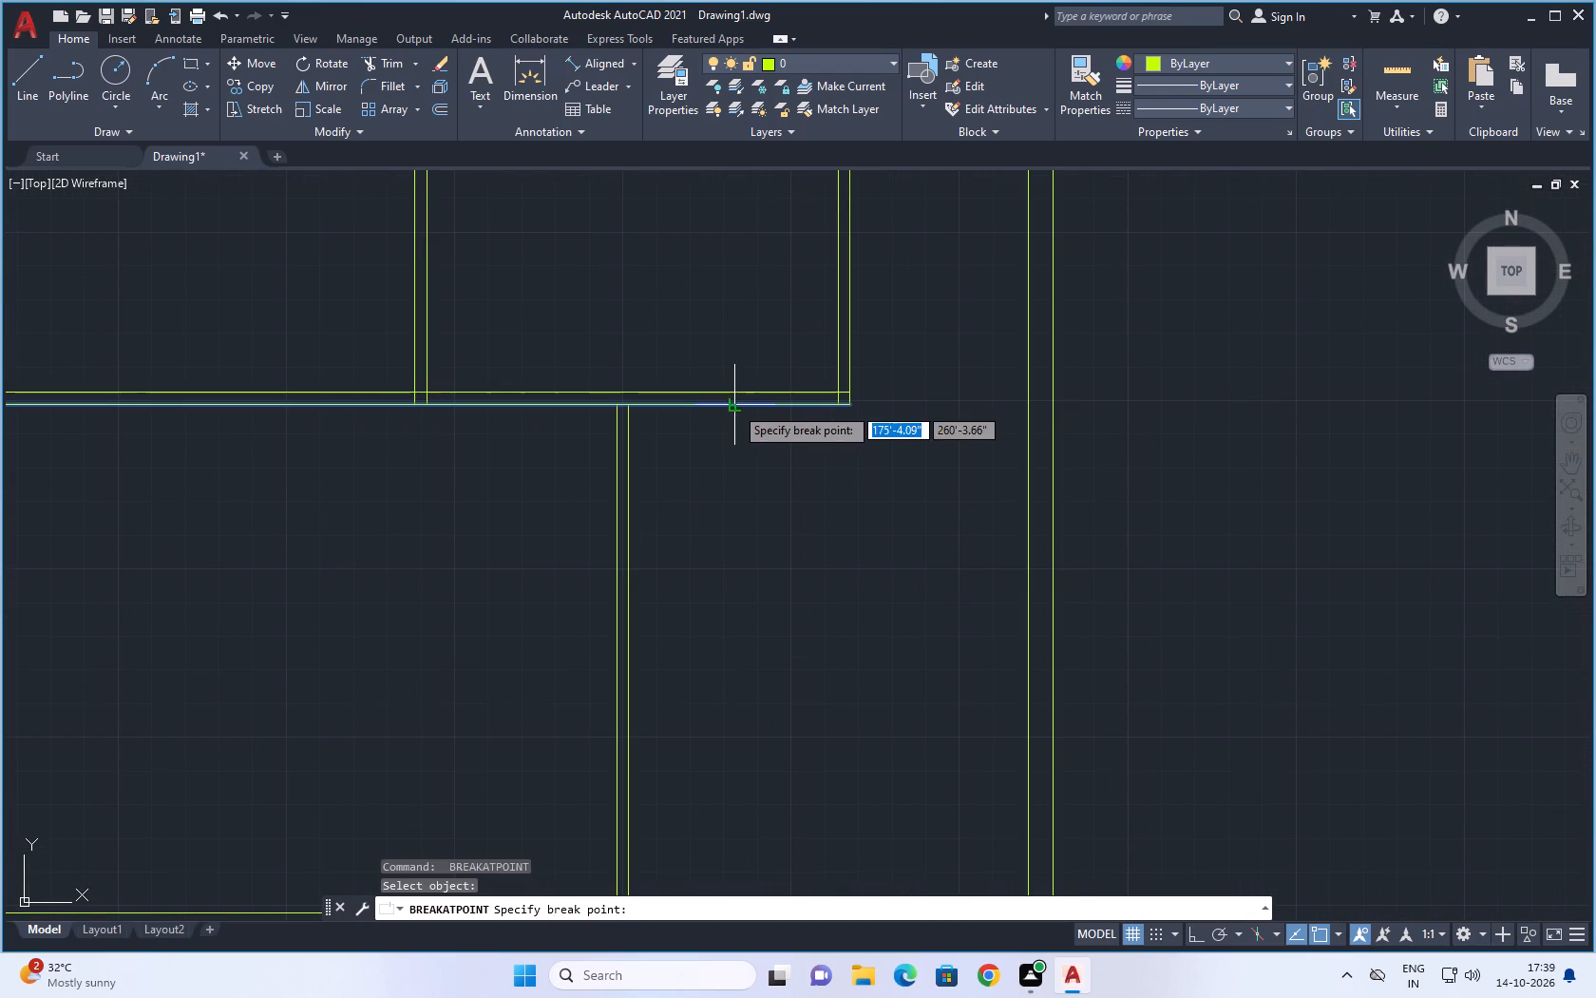
pyautogui.click(632, 410)
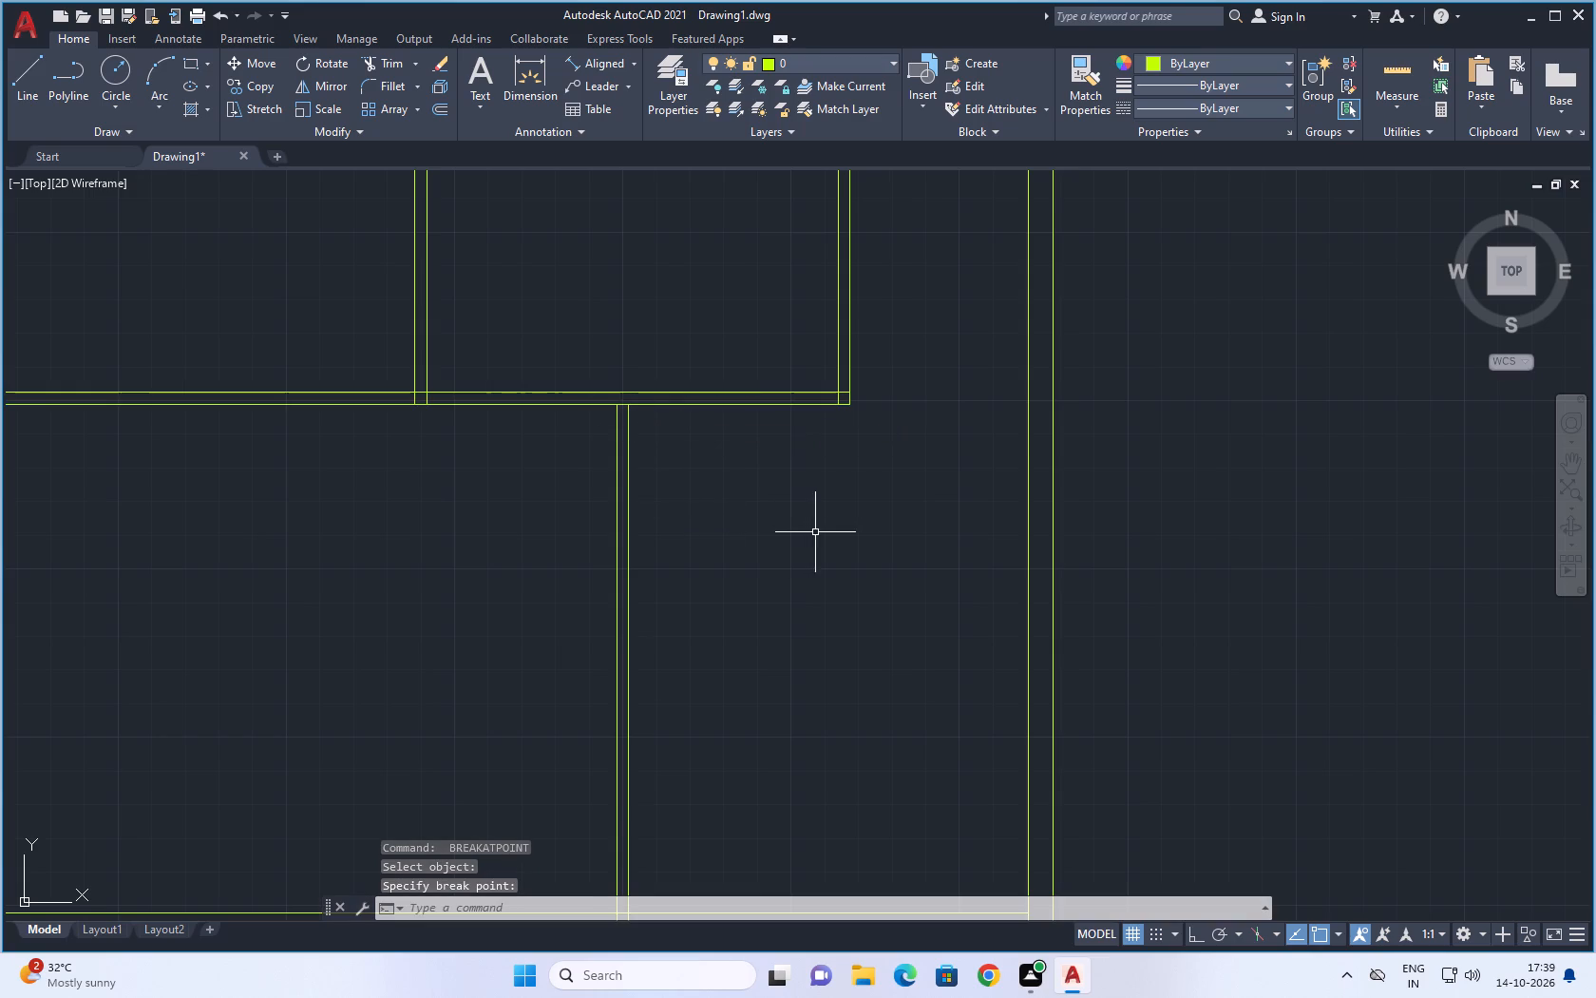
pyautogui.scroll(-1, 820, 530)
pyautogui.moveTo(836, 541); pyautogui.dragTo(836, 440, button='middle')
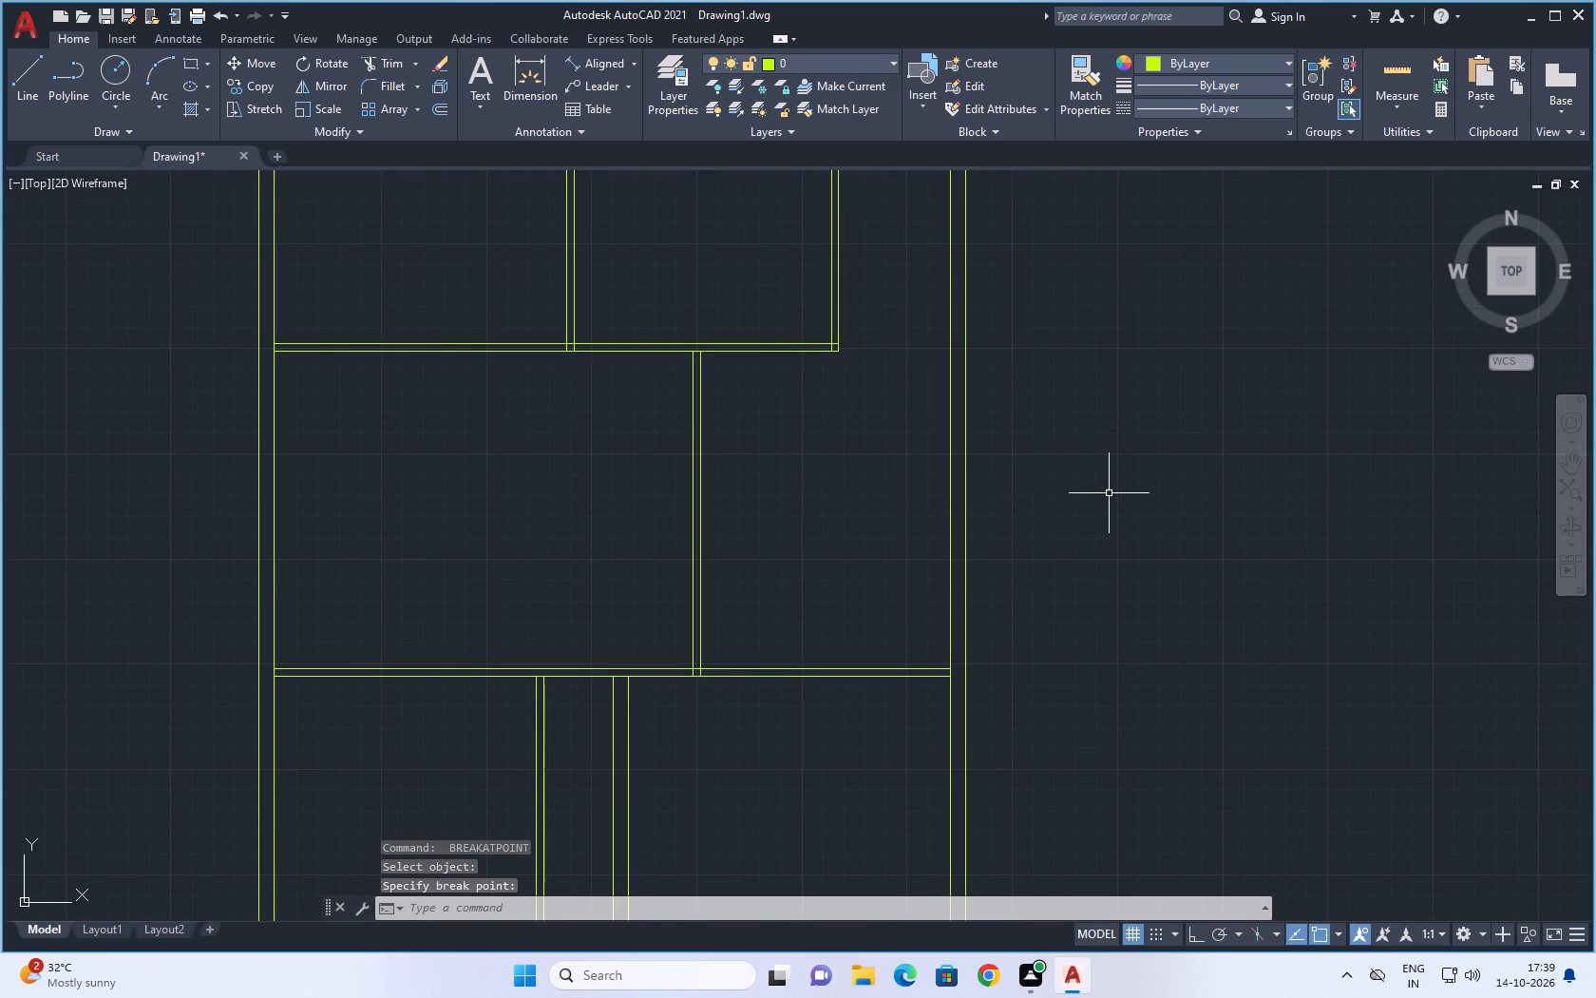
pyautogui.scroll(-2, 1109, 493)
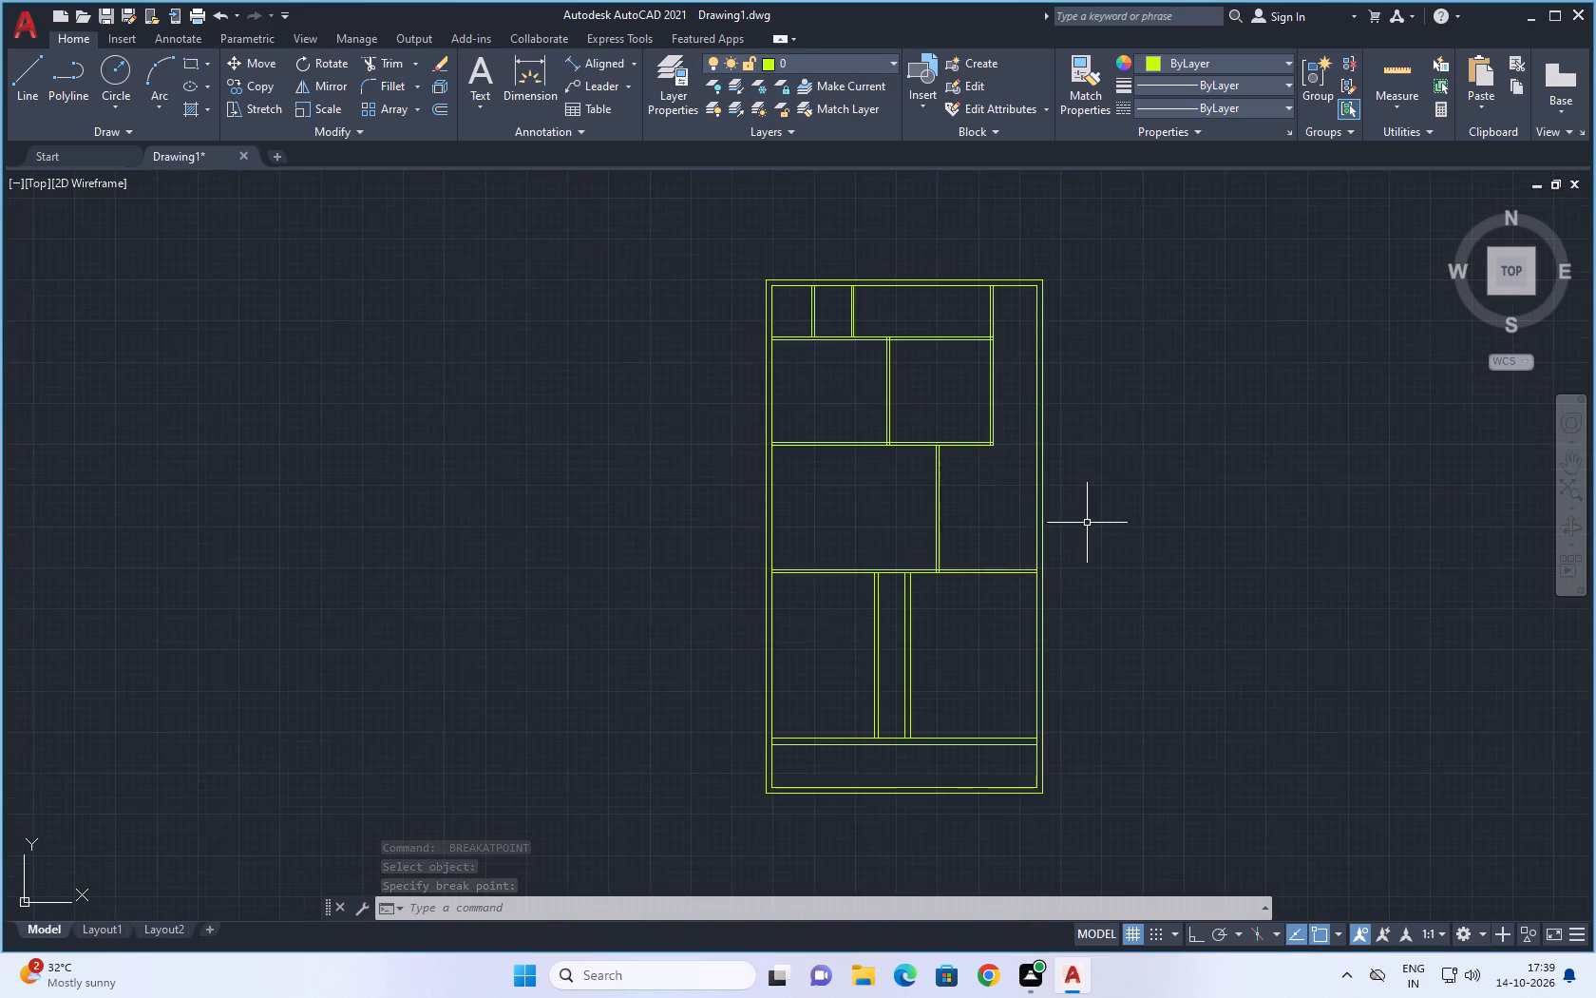
# Look over the whole floor plan, checking the layout of the upper rooms and the partitions beneath them.
pyautogui.moveTo(1096, 534); pyautogui.dragTo(1067, 507, button='middle')
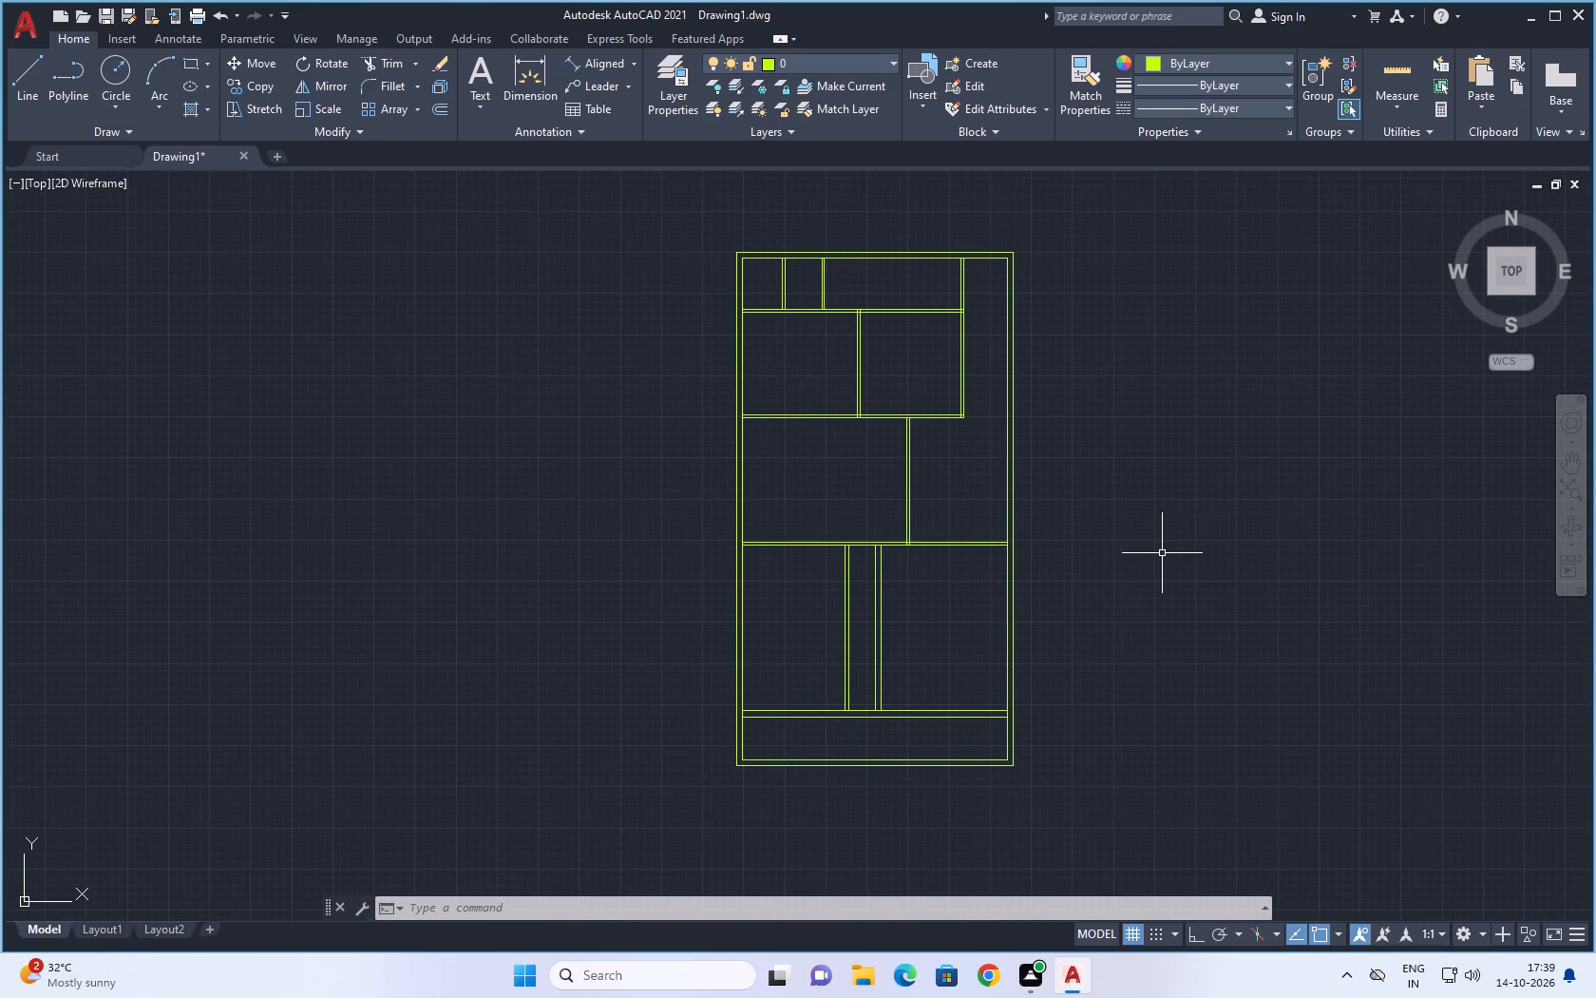
pyautogui.middleClick(1130, 547)
pyautogui.press('Escape')
pyautogui.moveTo(1117, 498); pyautogui.dragTo(1115, 572, button='middle')
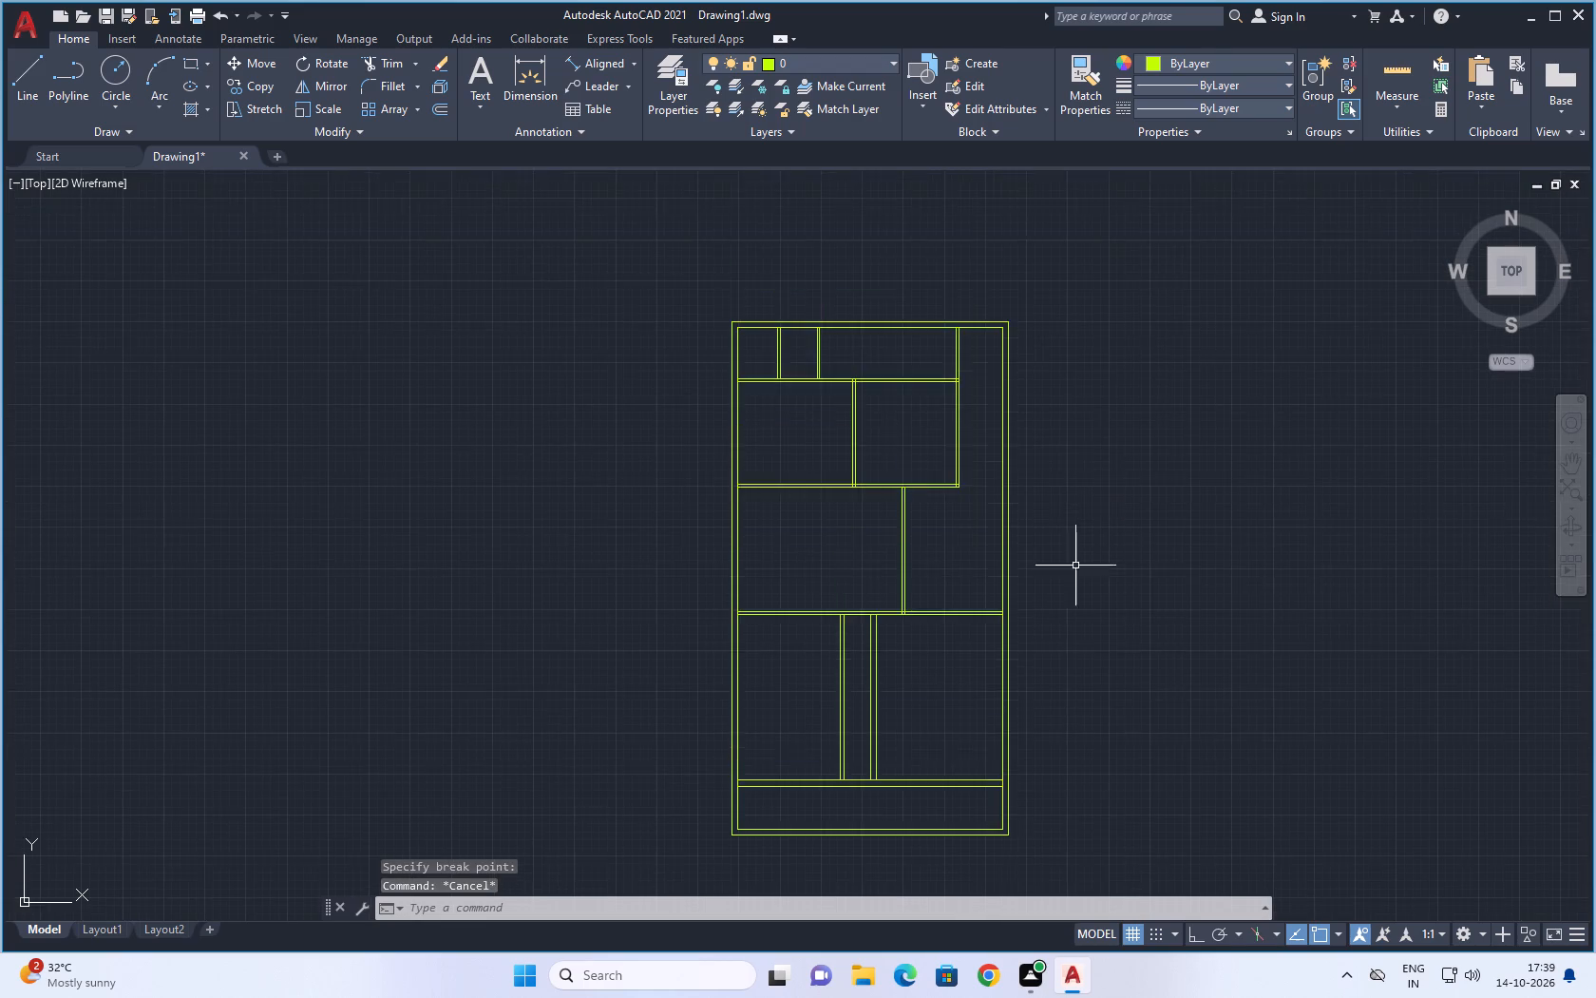
pyautogui.scroll(2, 883, 464)
pyautogui.scroll(-1, 883, 457)
pyautogui.moveTo(1202, 408); pyautogui.dragTo(1186, 436, button='middle')
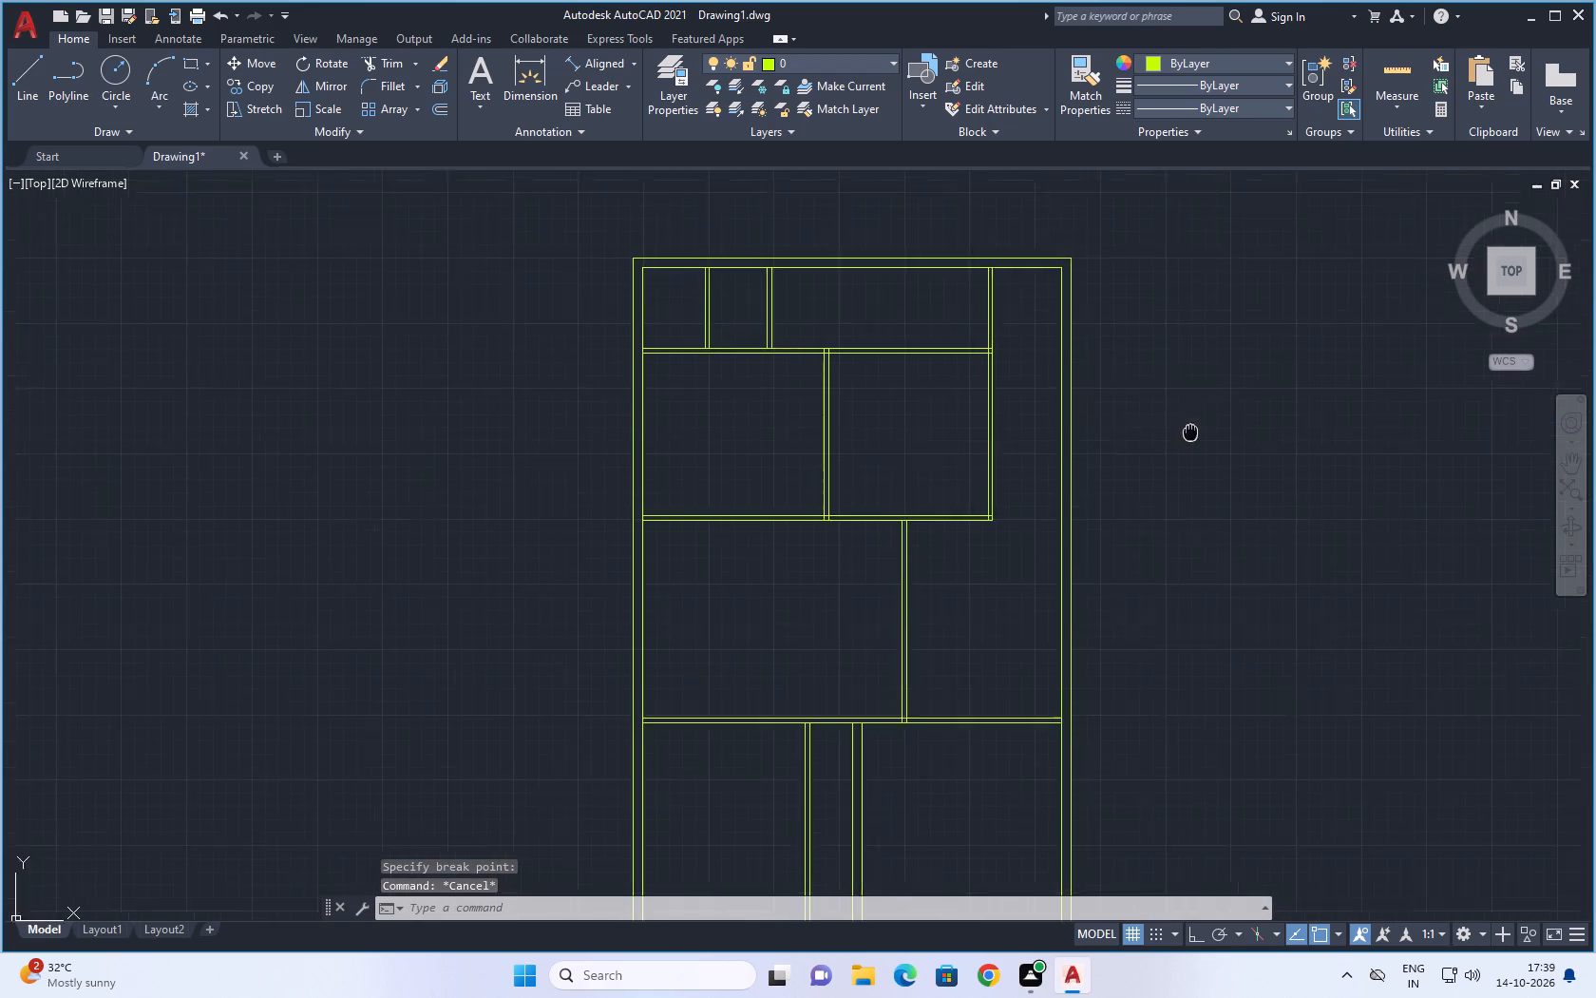
pyautogui.moveTo(1186, 436); pyautogui.dragTo(1165, 460, button='middle')
pyautogui.press('Escape')
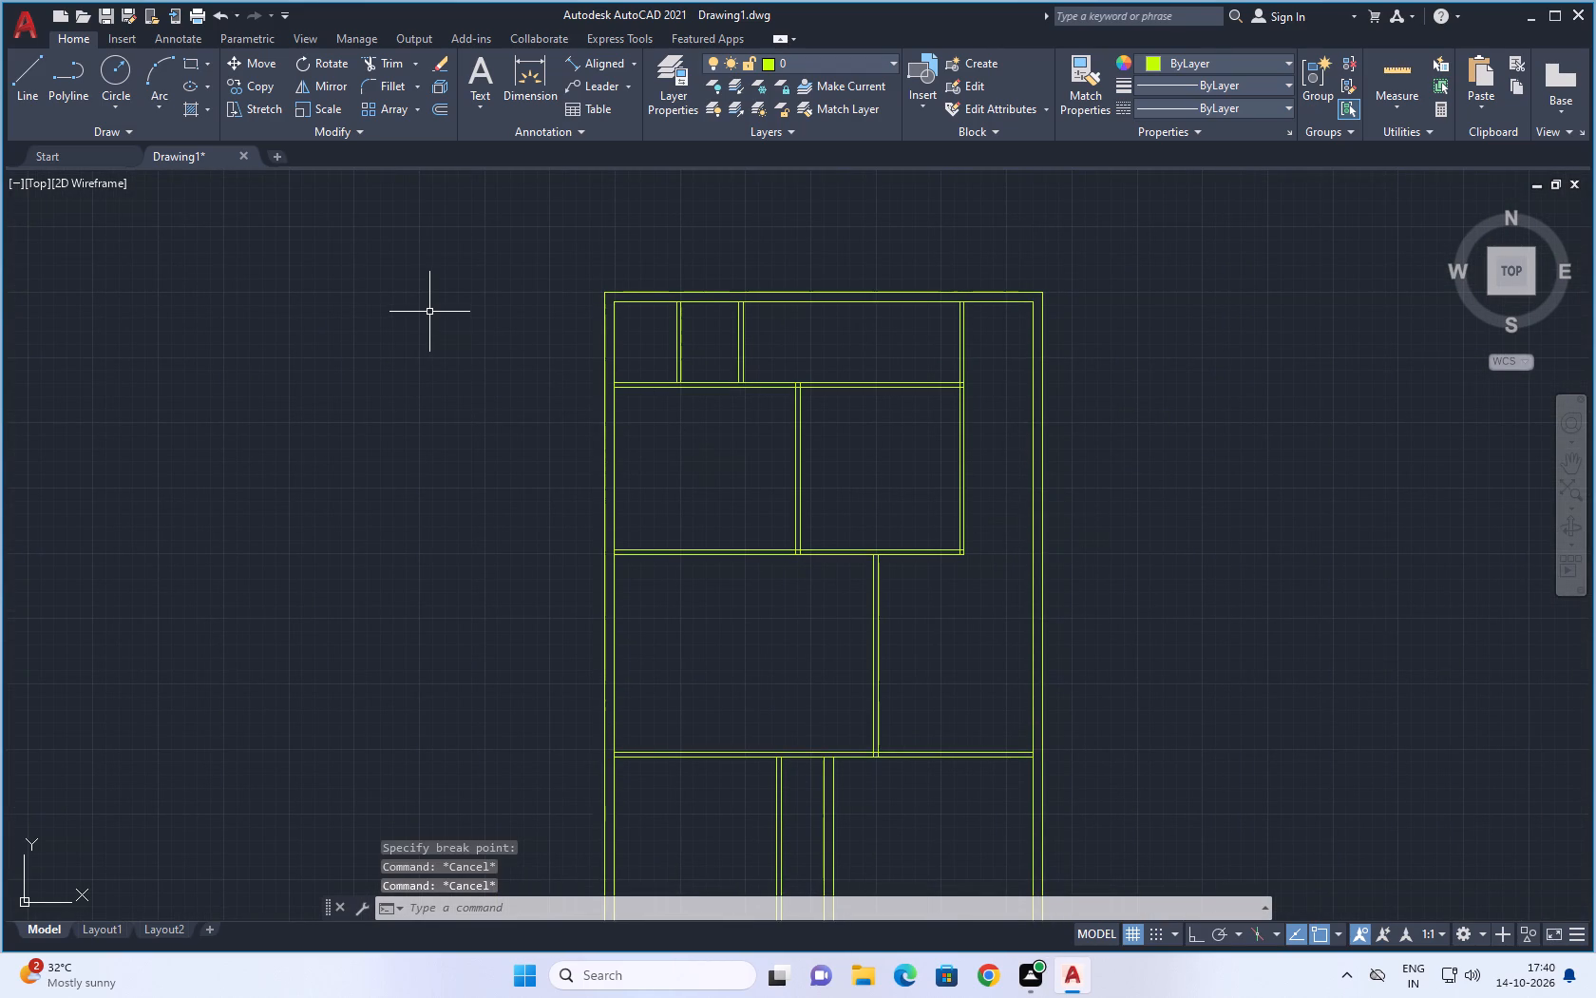
# Offset the wall segment between the two lower vertical partitions 6'4" upward, and offset that line another 4.5" upward to form a cross partition.
pyautogui.press('o')
pyautogui.press('Return')
pyautogui.scroll(-2, 617, 387)
pyautogui.moveTo(1011, 547); pyautogui.dragTo(1002, 463, button='middle')
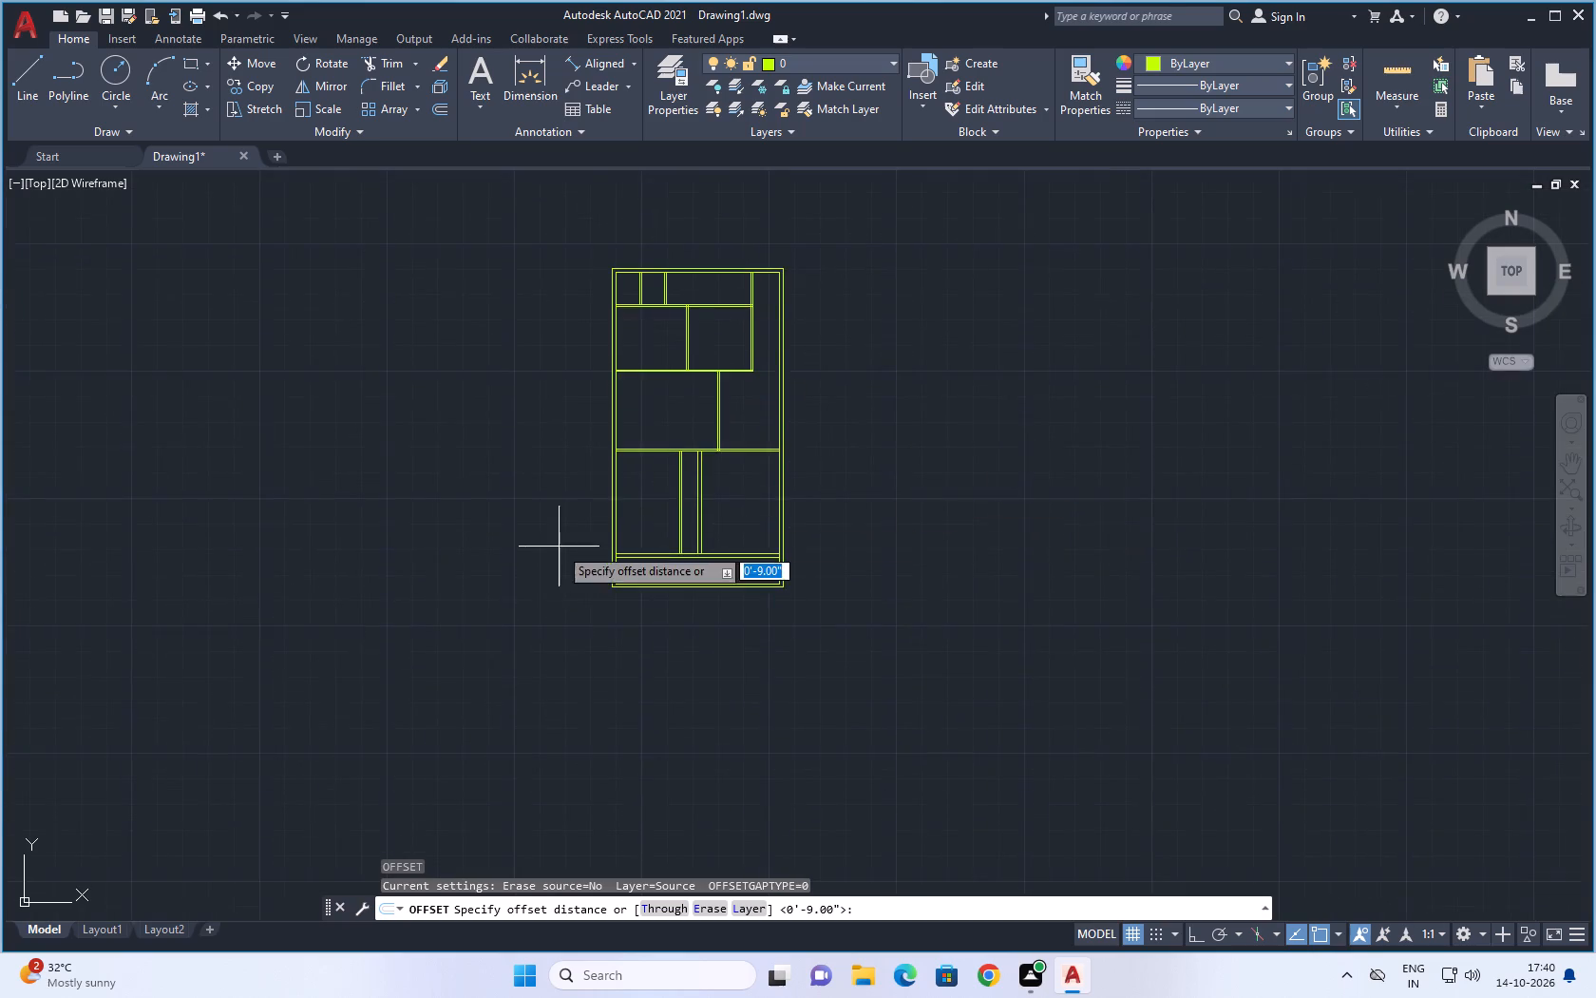
pyautogui.scroll(3, 559, 547)
pyautogui.moveTo(573, 563); pyautogui.dragTo(433, 495, button='middle')
pyautogui.moveTo(403, 487); pyautogui.dragTo(393, 487, button='middle')
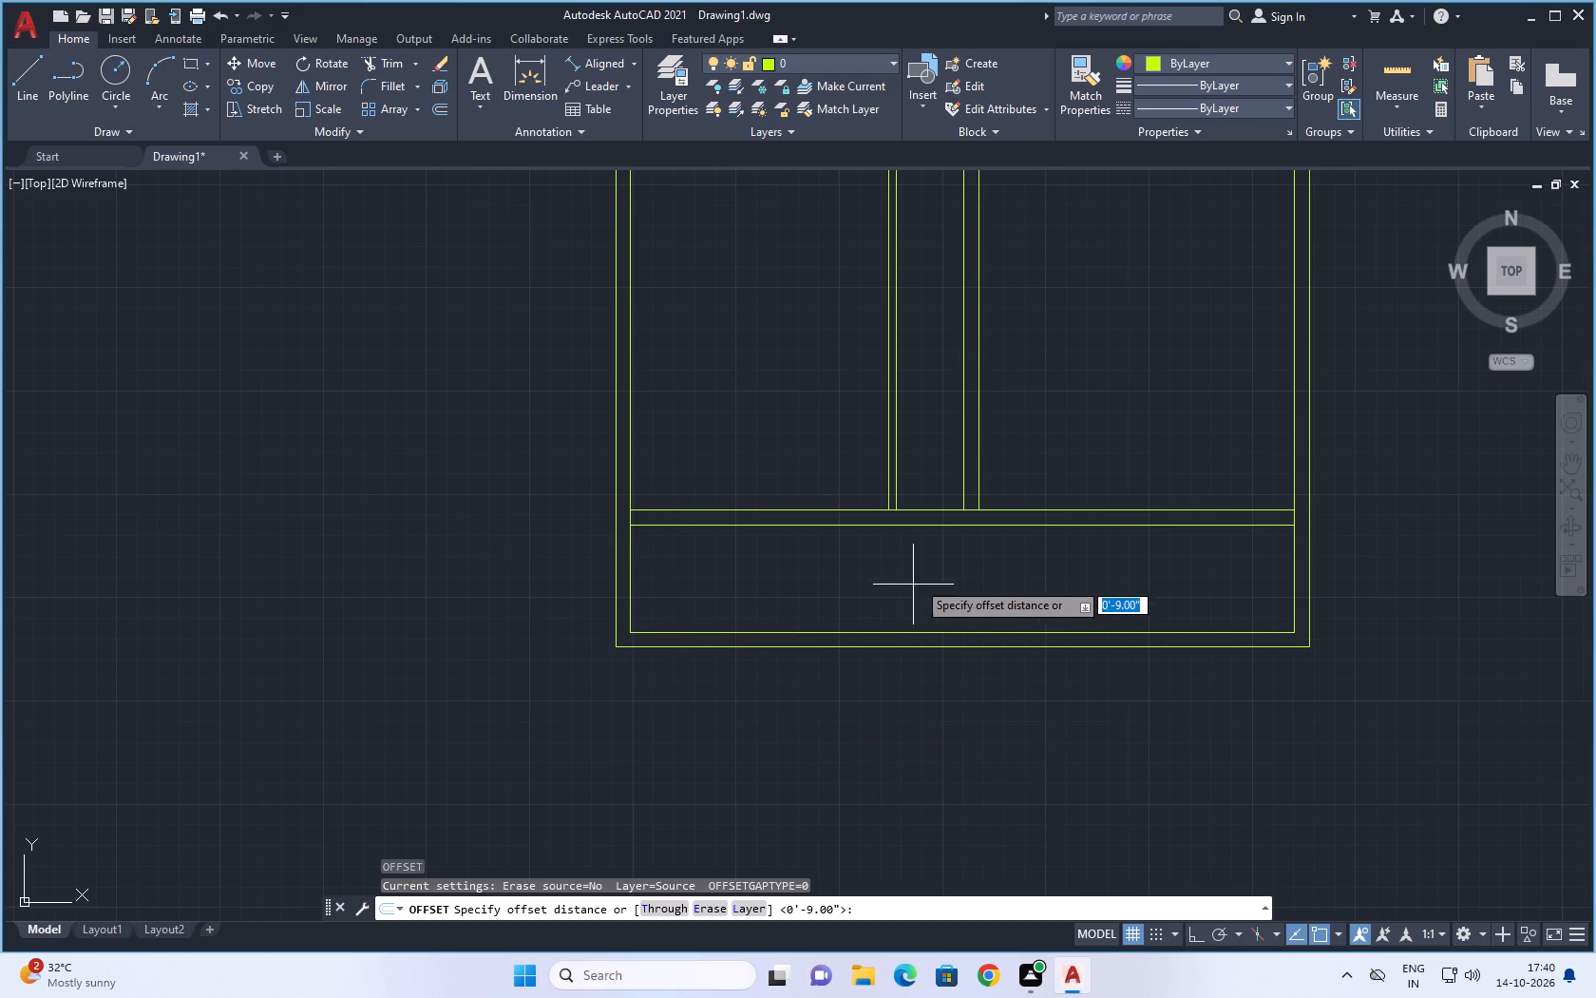
pyautogui.write('6\'4"')
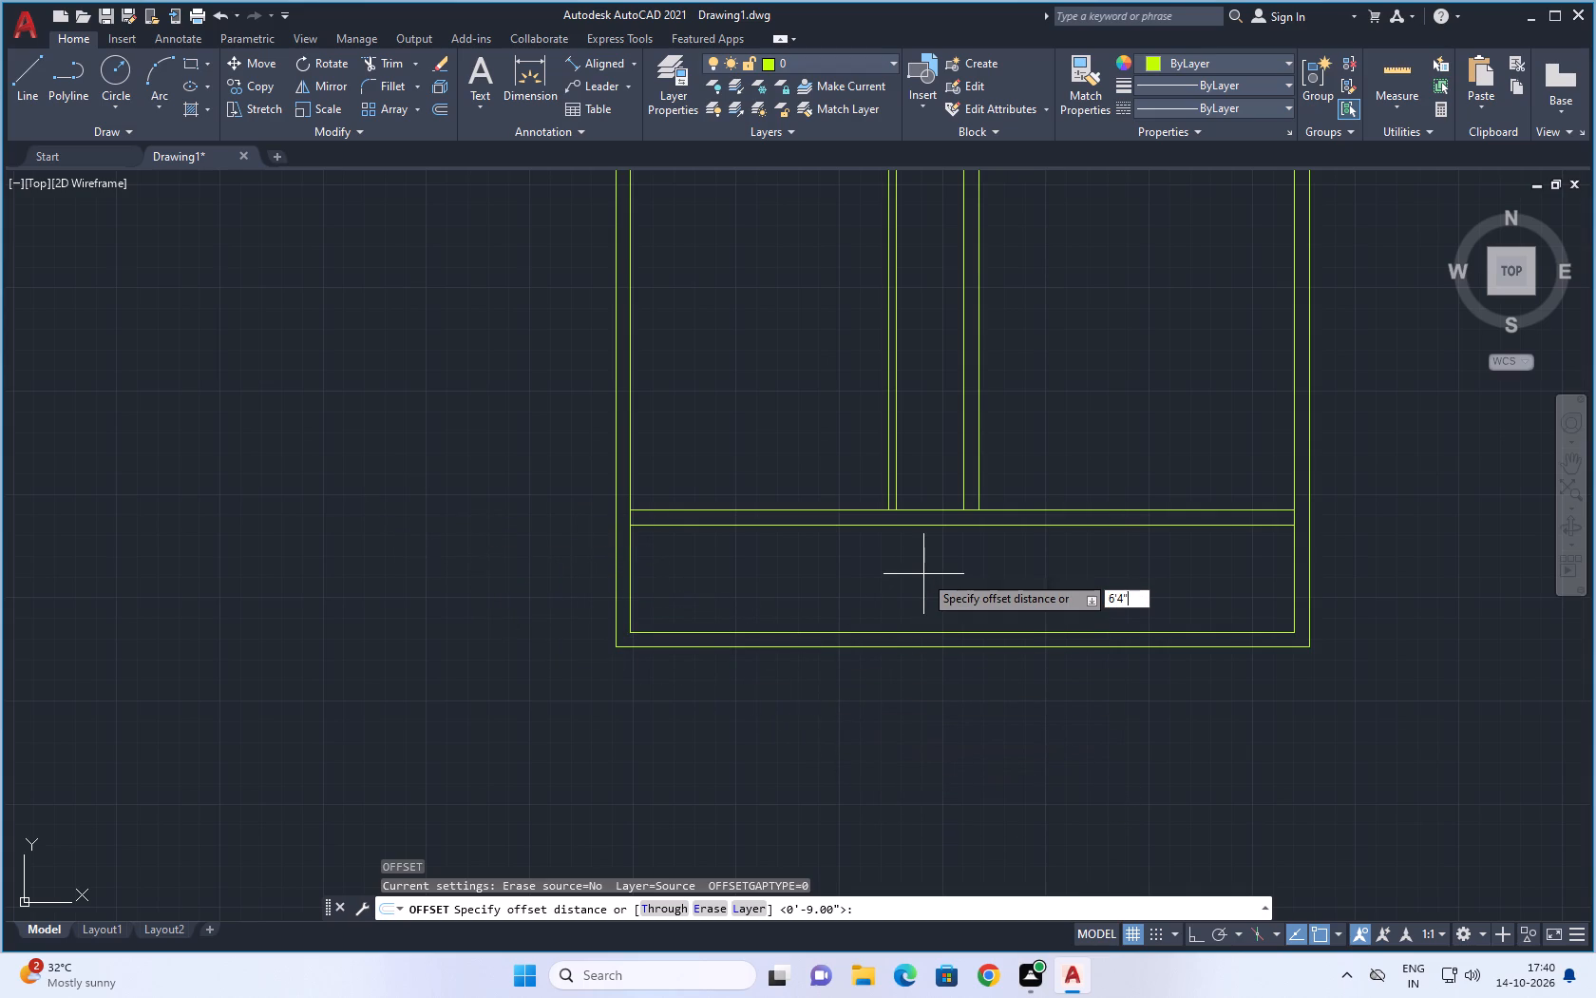
pyautogui.press('Return')
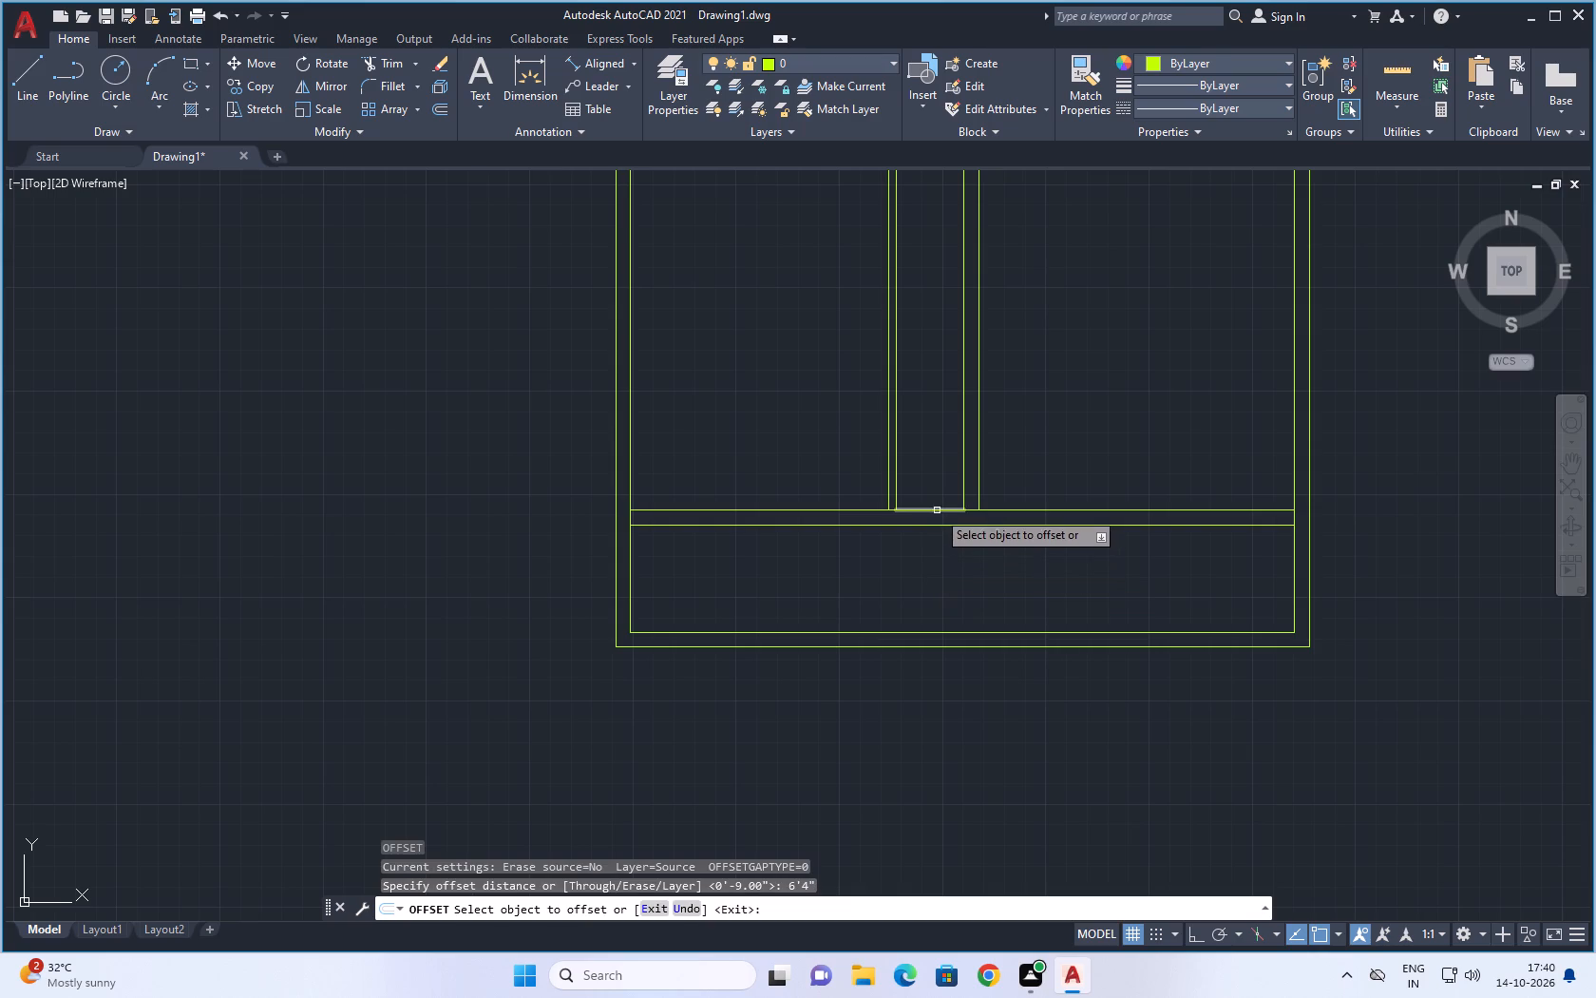
pyautogui.click(937, 509)
pyautogui.click(942, 374)
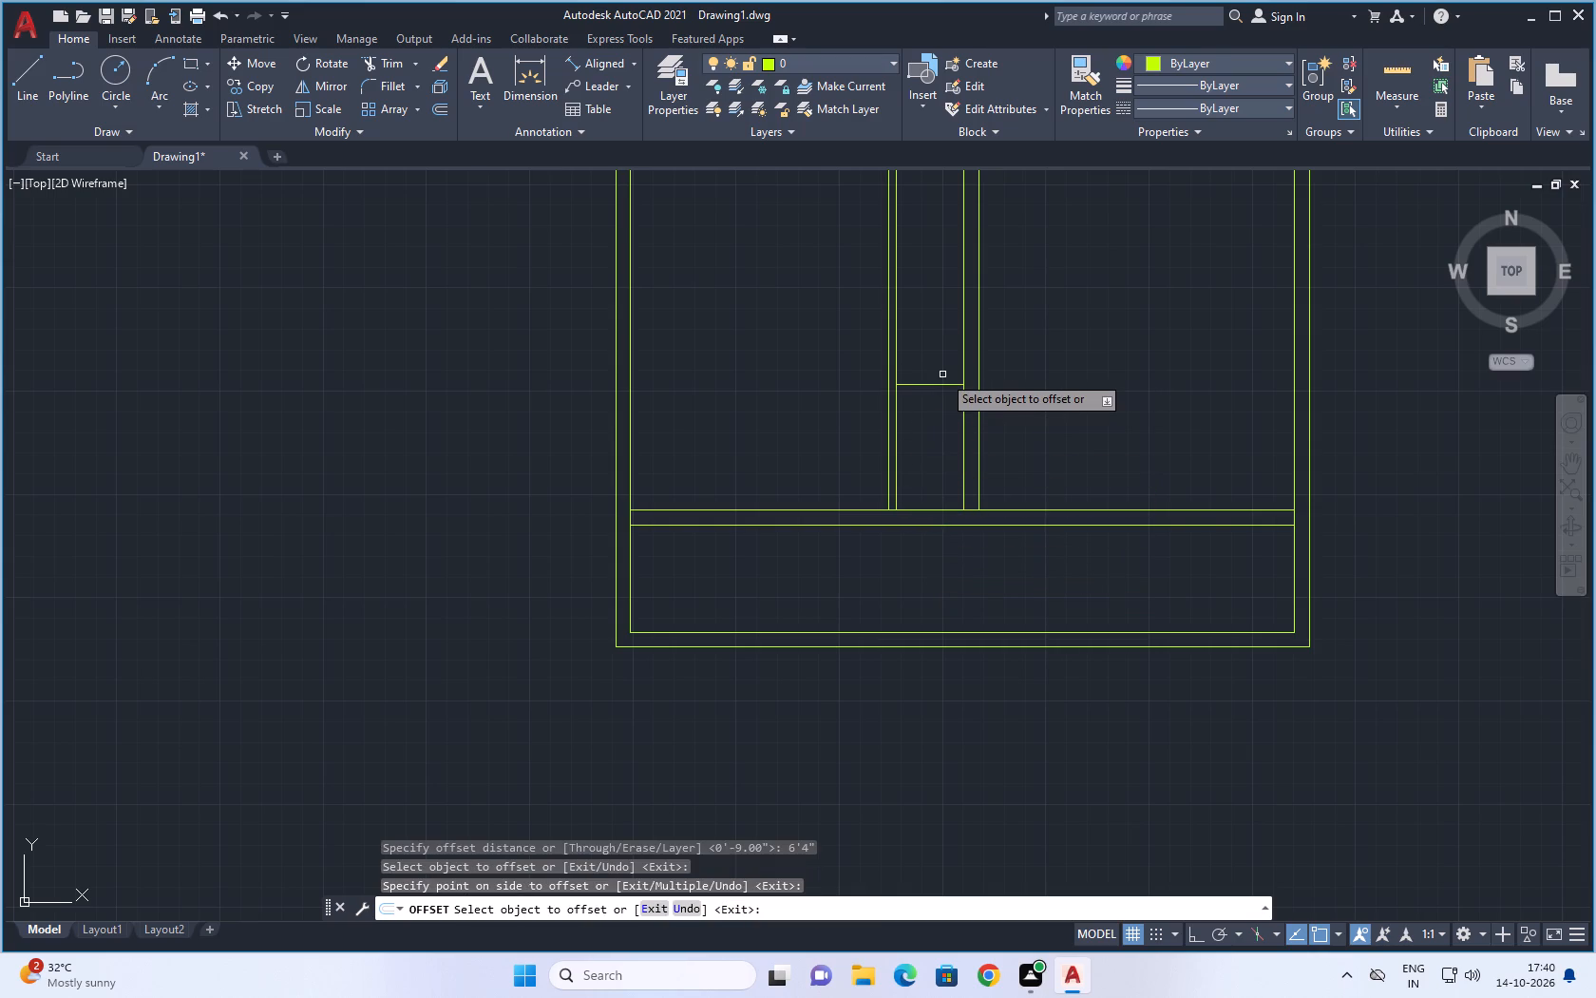
pyautogui.click(942, 383)
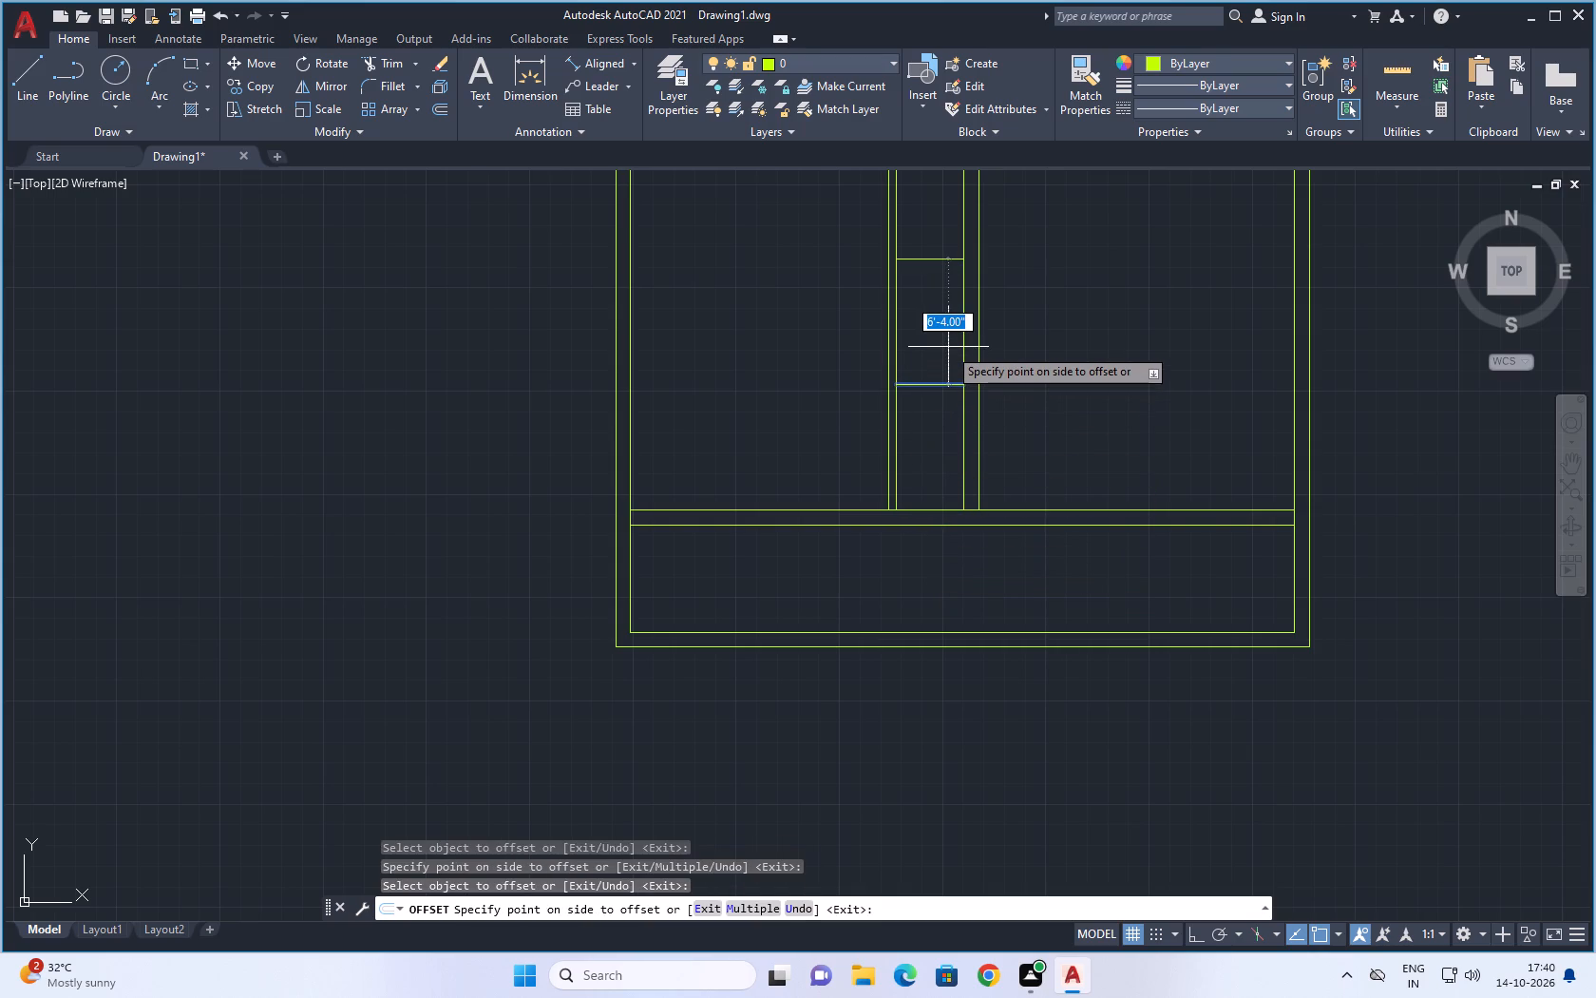
pyautogui.write('4.5"')
pyautogui.press('Return')
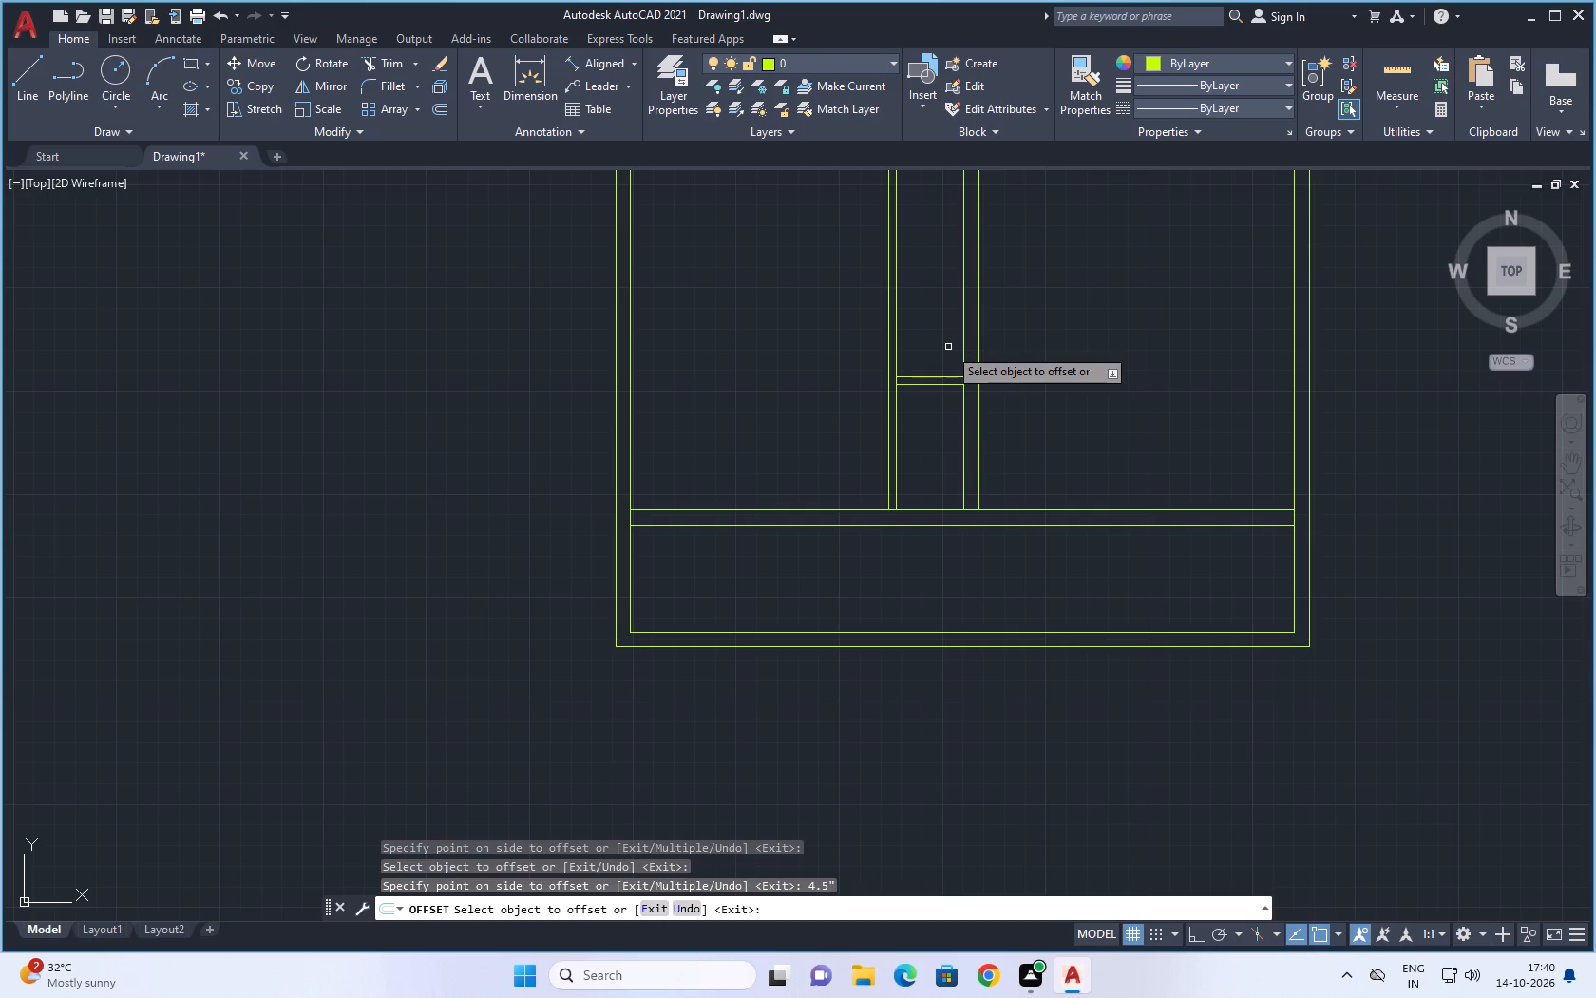
# Offset the lower line of the wall above the lower right room 8' downward, and offset that copy 9" further down as a partition.
pyautogui.scroll(1, 957, 436)
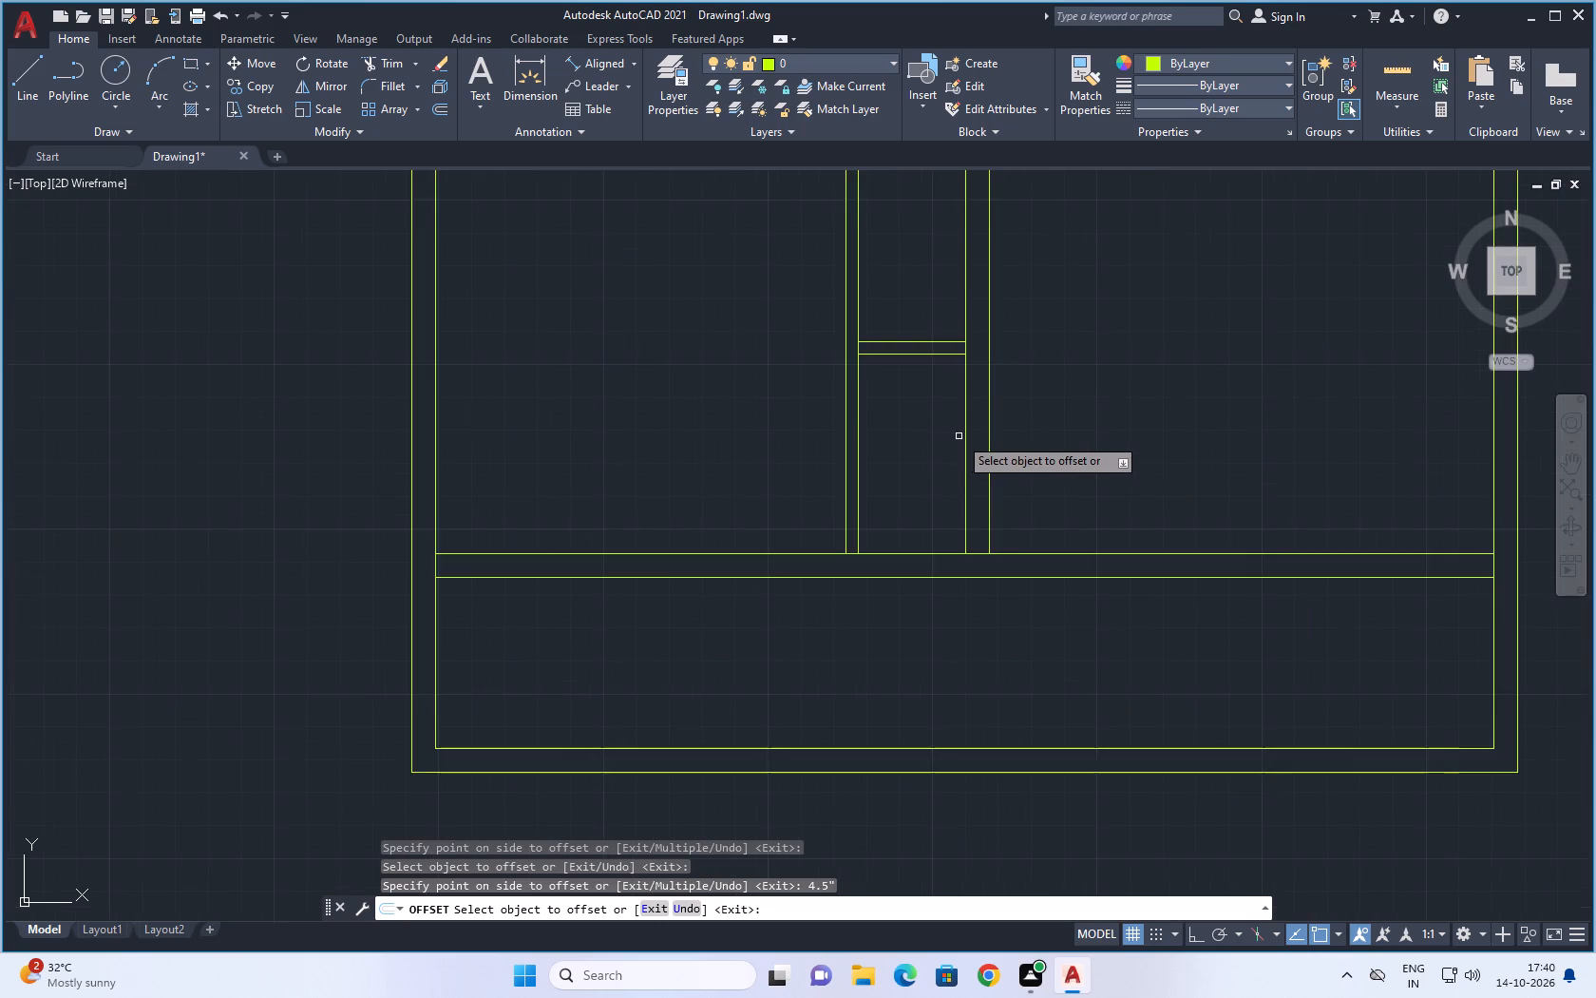
pyautogui.scroll(-5, 972, 431)
pyautogui.moveTo(1009, 399); pyautogui.dragTo(966, 454, button='middle')
pyautogui.scroll(3, 951, 471)
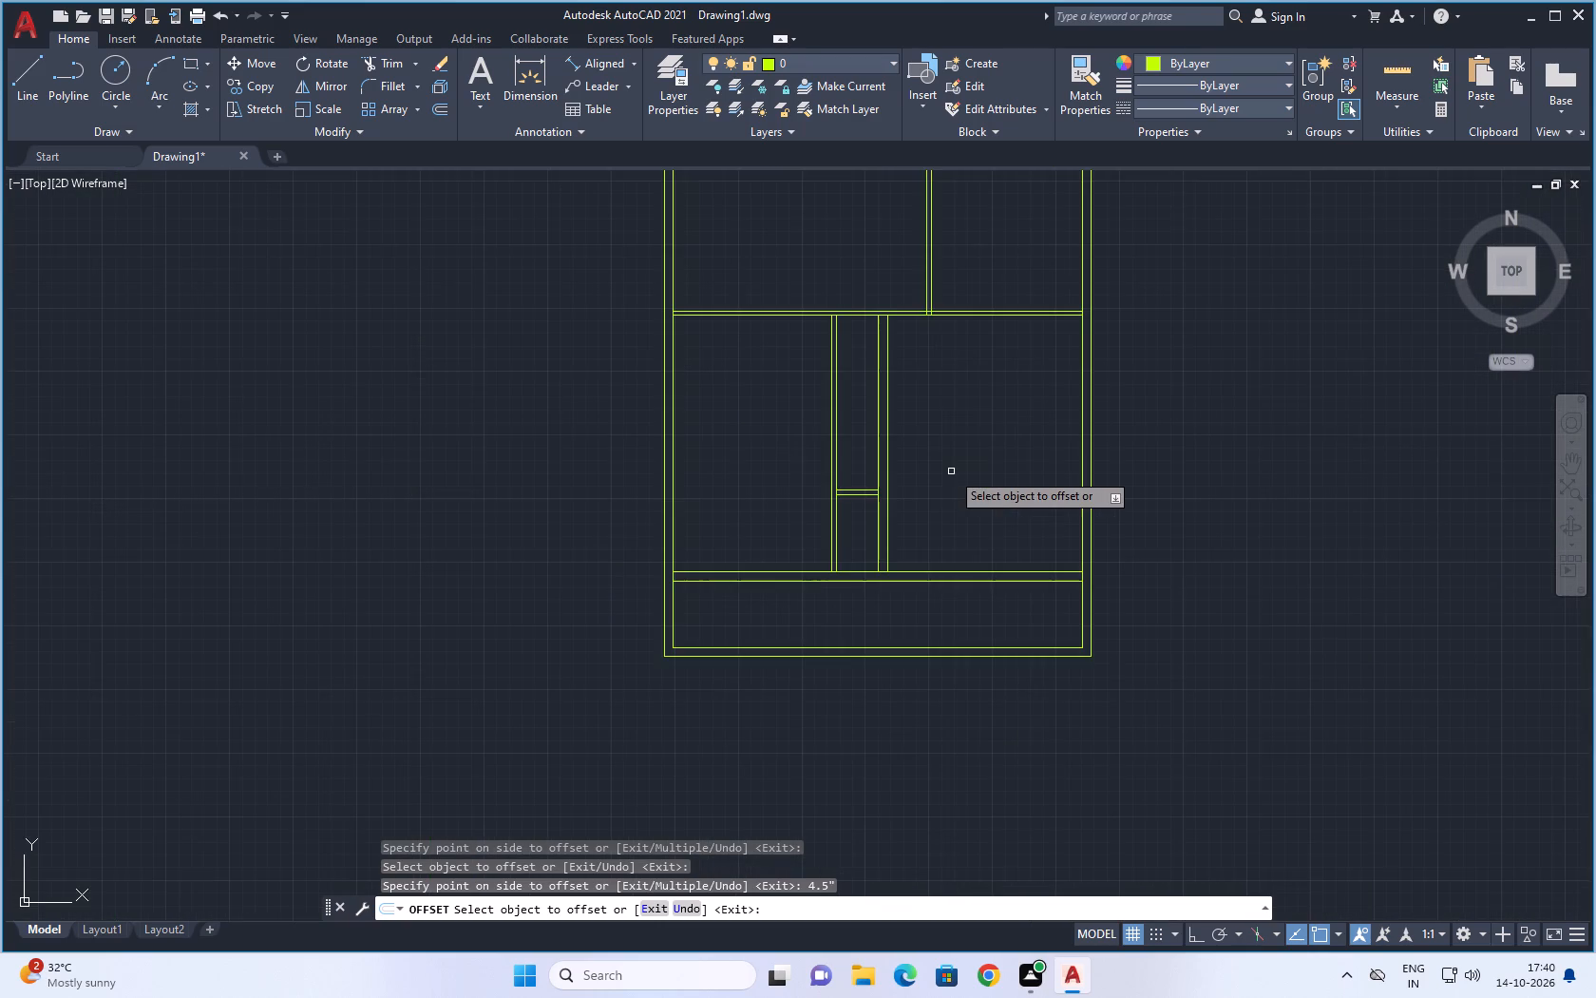
pyautogui.scroll(1, 951, 471)
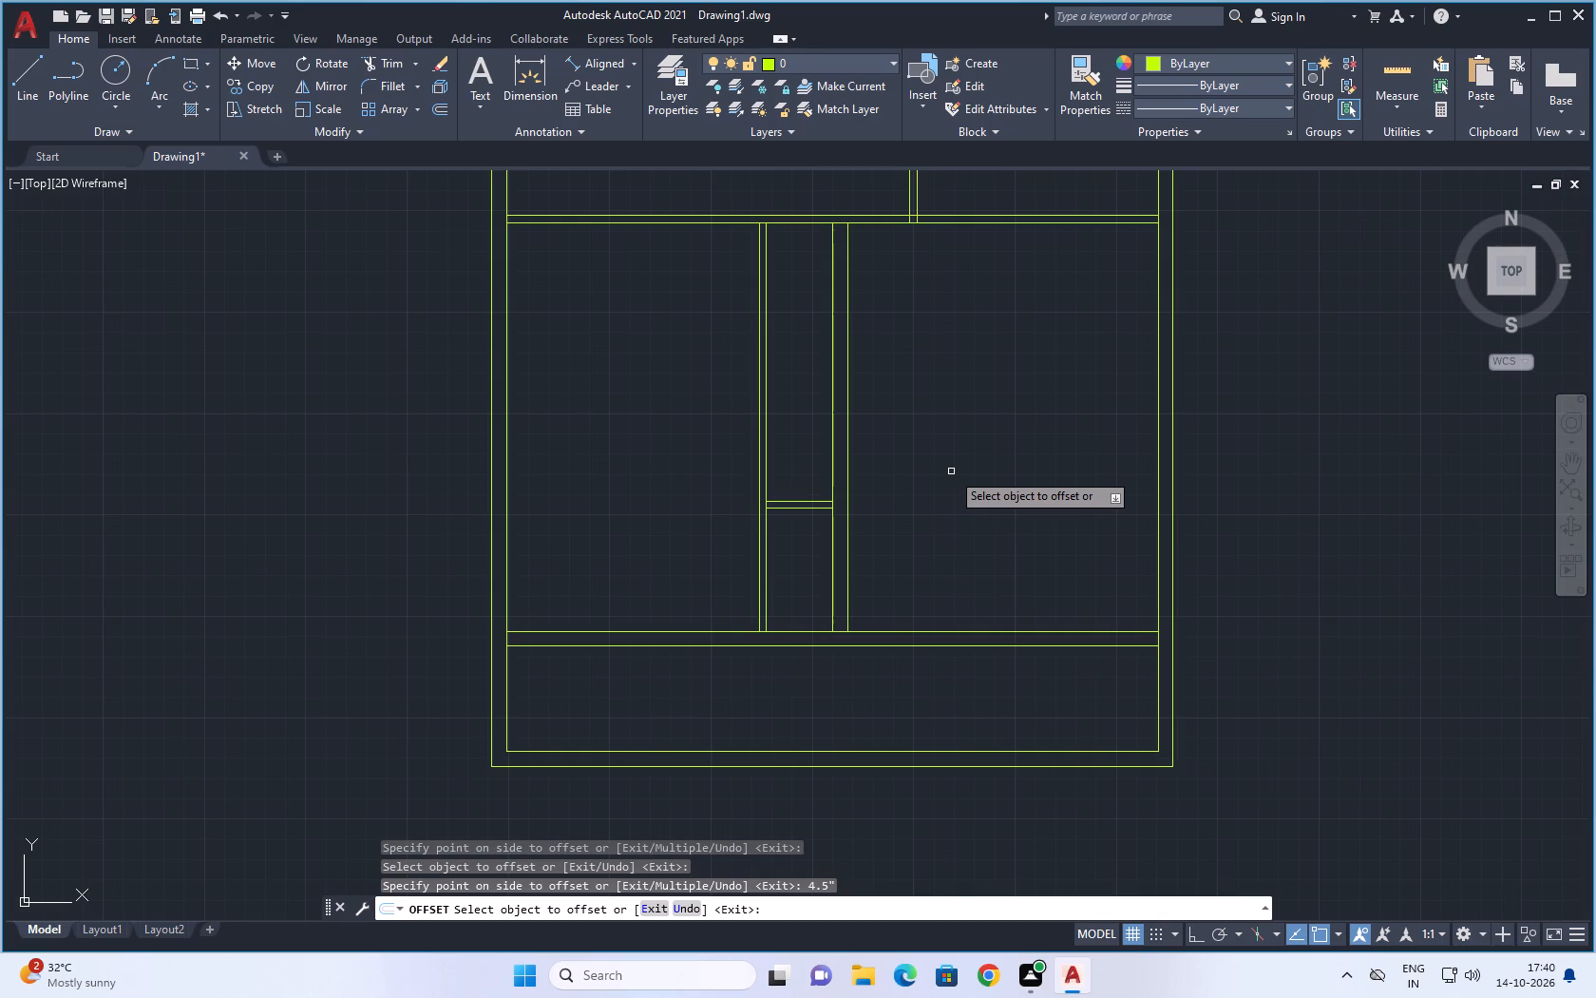
pyautogui.scroll(-1, 951, 471)
pyautogui.moveTo(947, 449); pyautogui.dragTo(925, 501, button='middle')
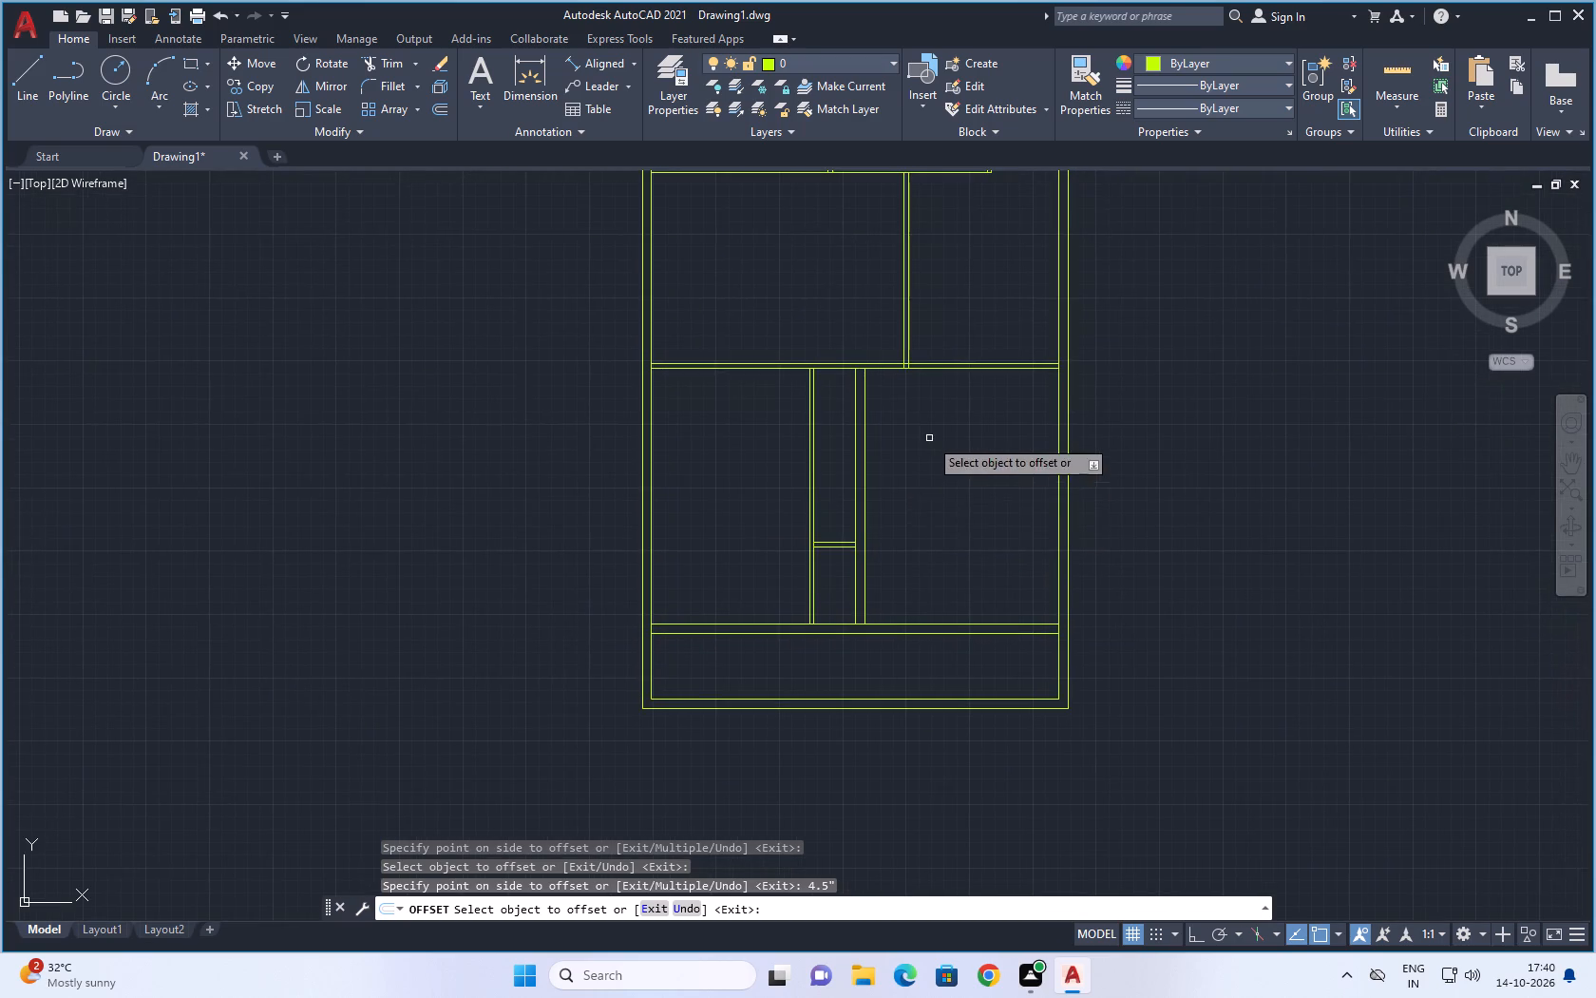
pyautogui.scroll(1, 929, 434)
pyautogui.click(946, 331)
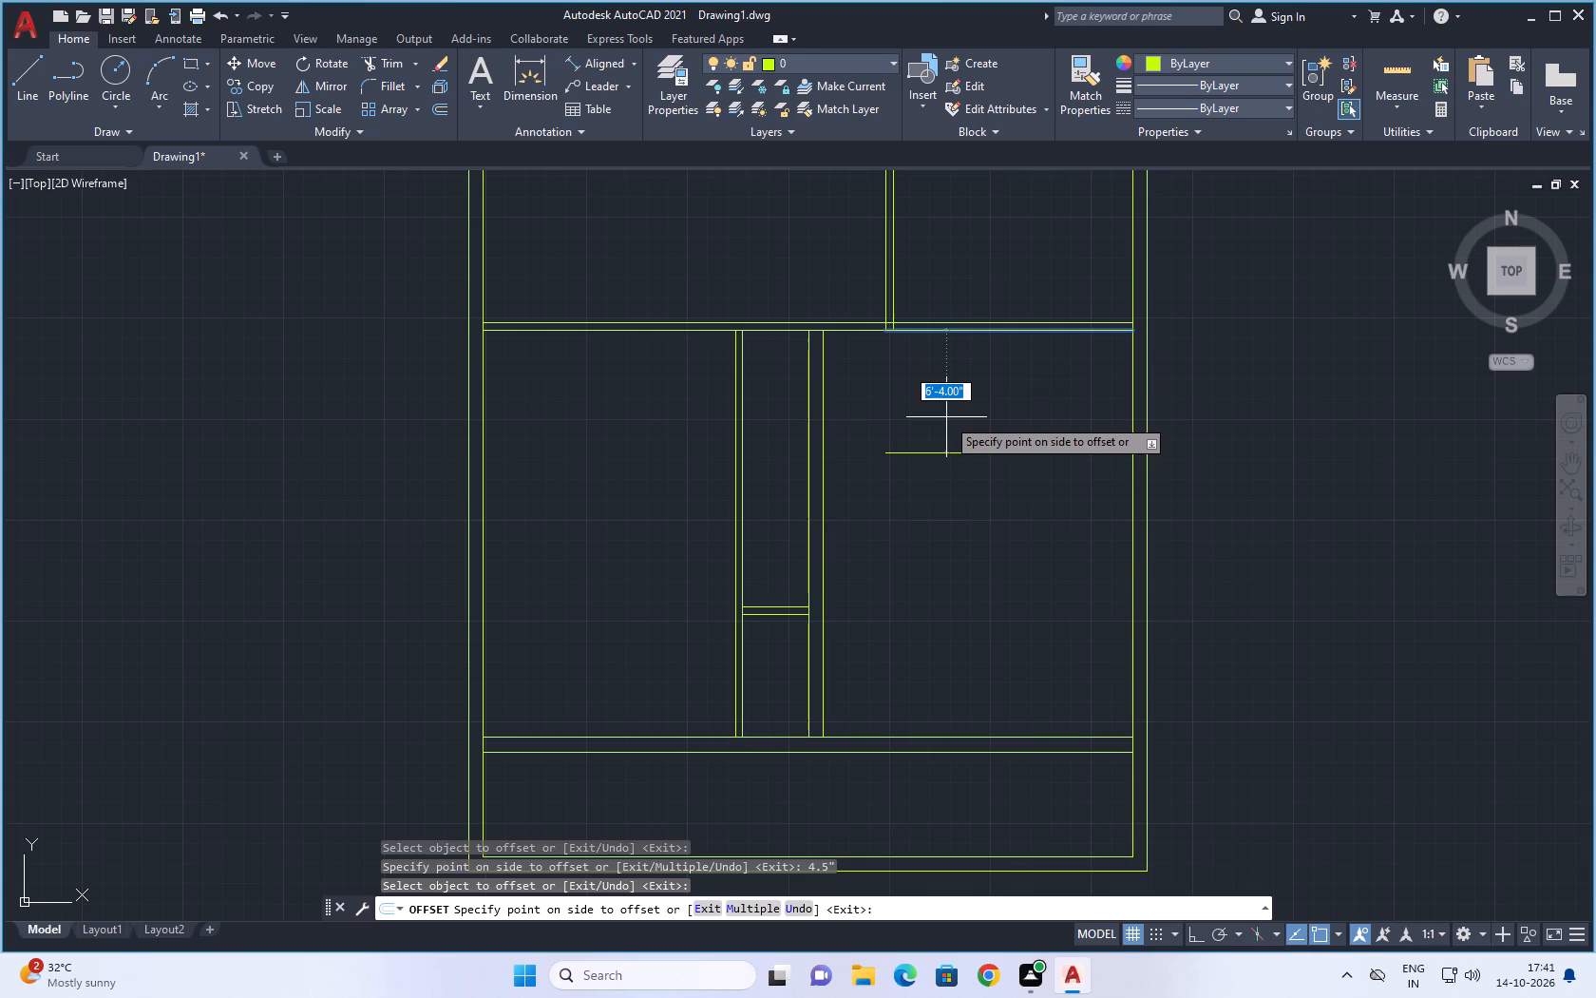
pyautogui.write("8'")
pyautogui.press('Return')
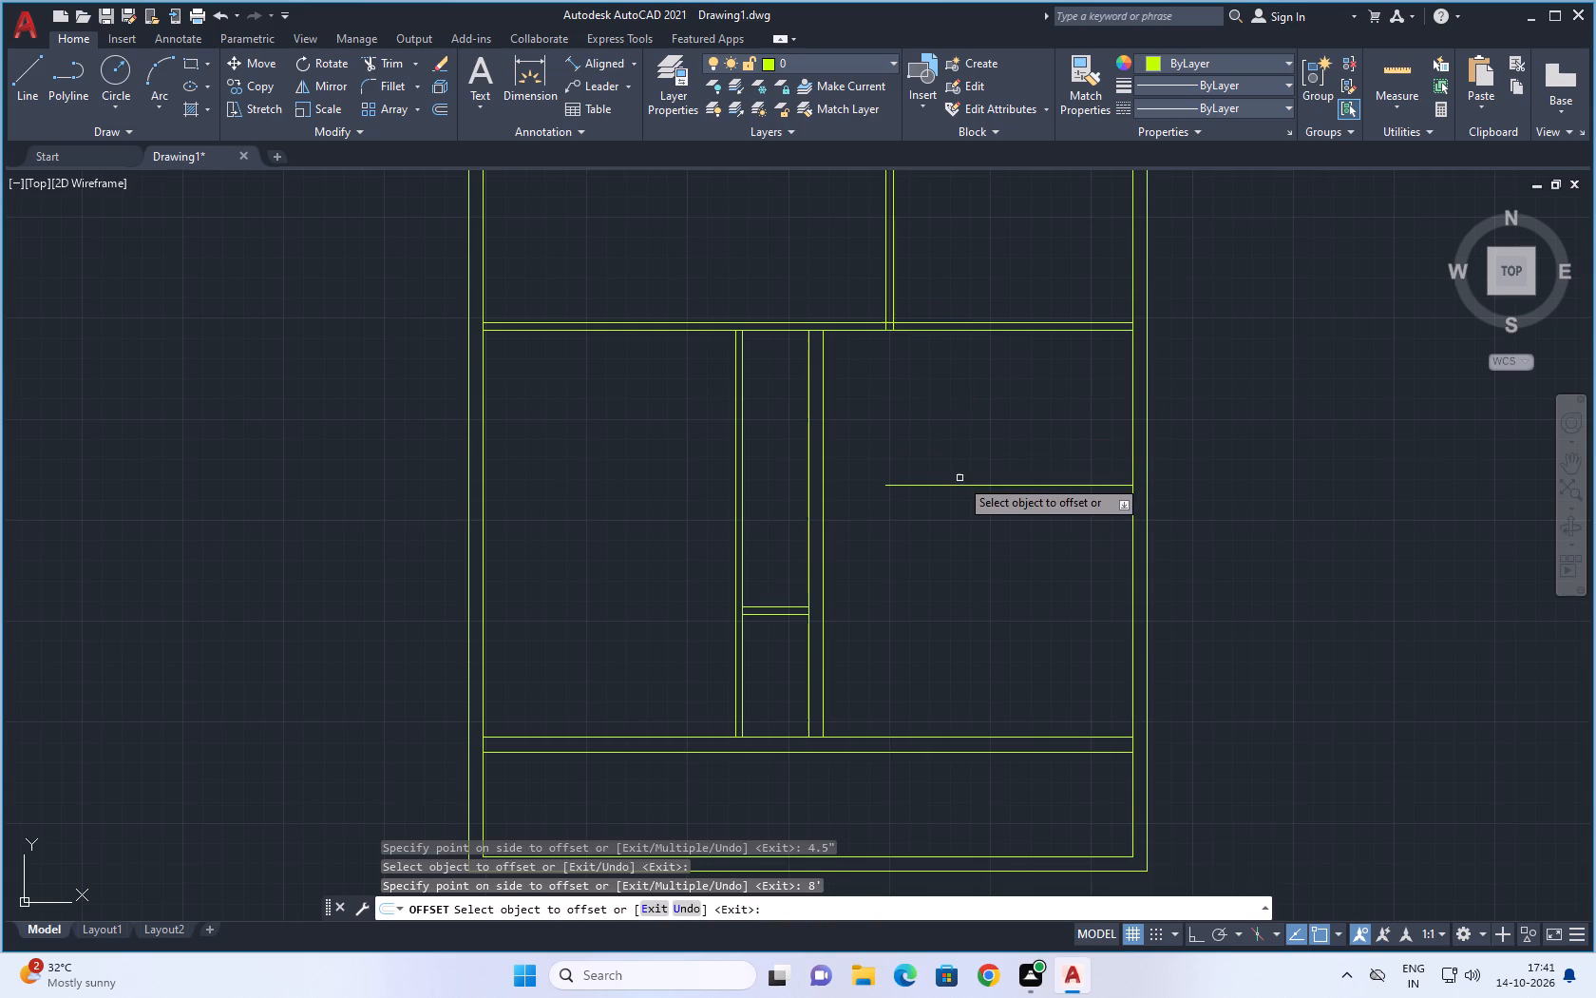
pyautogui.click(955, 486)
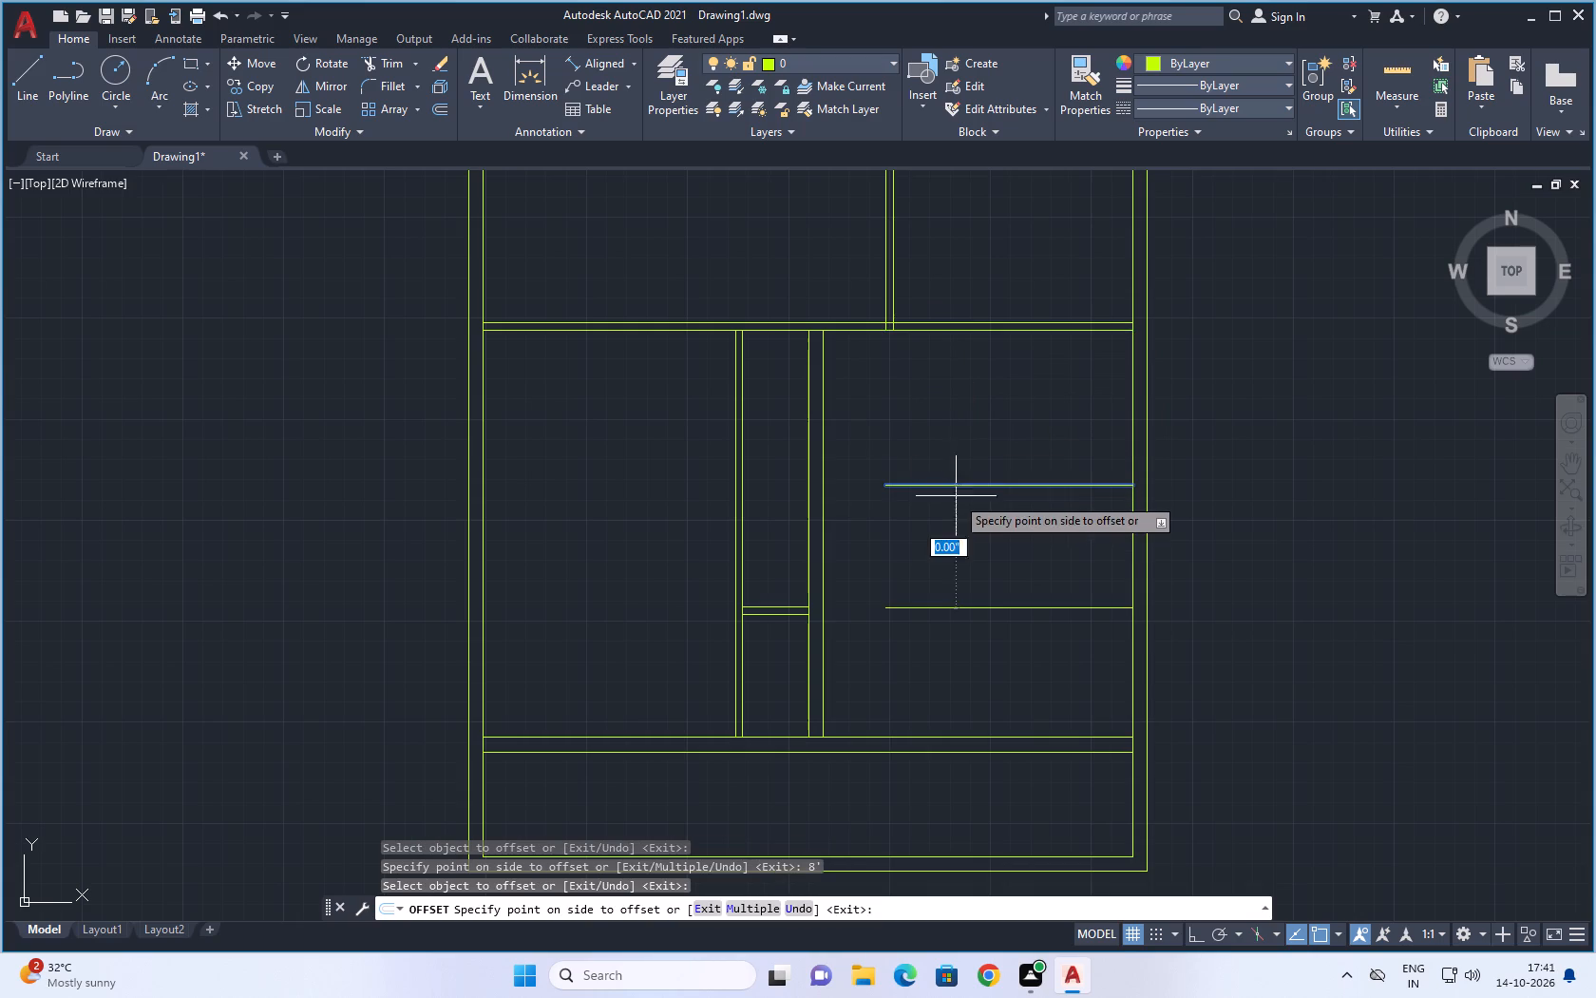
pyautogui.write('9"')
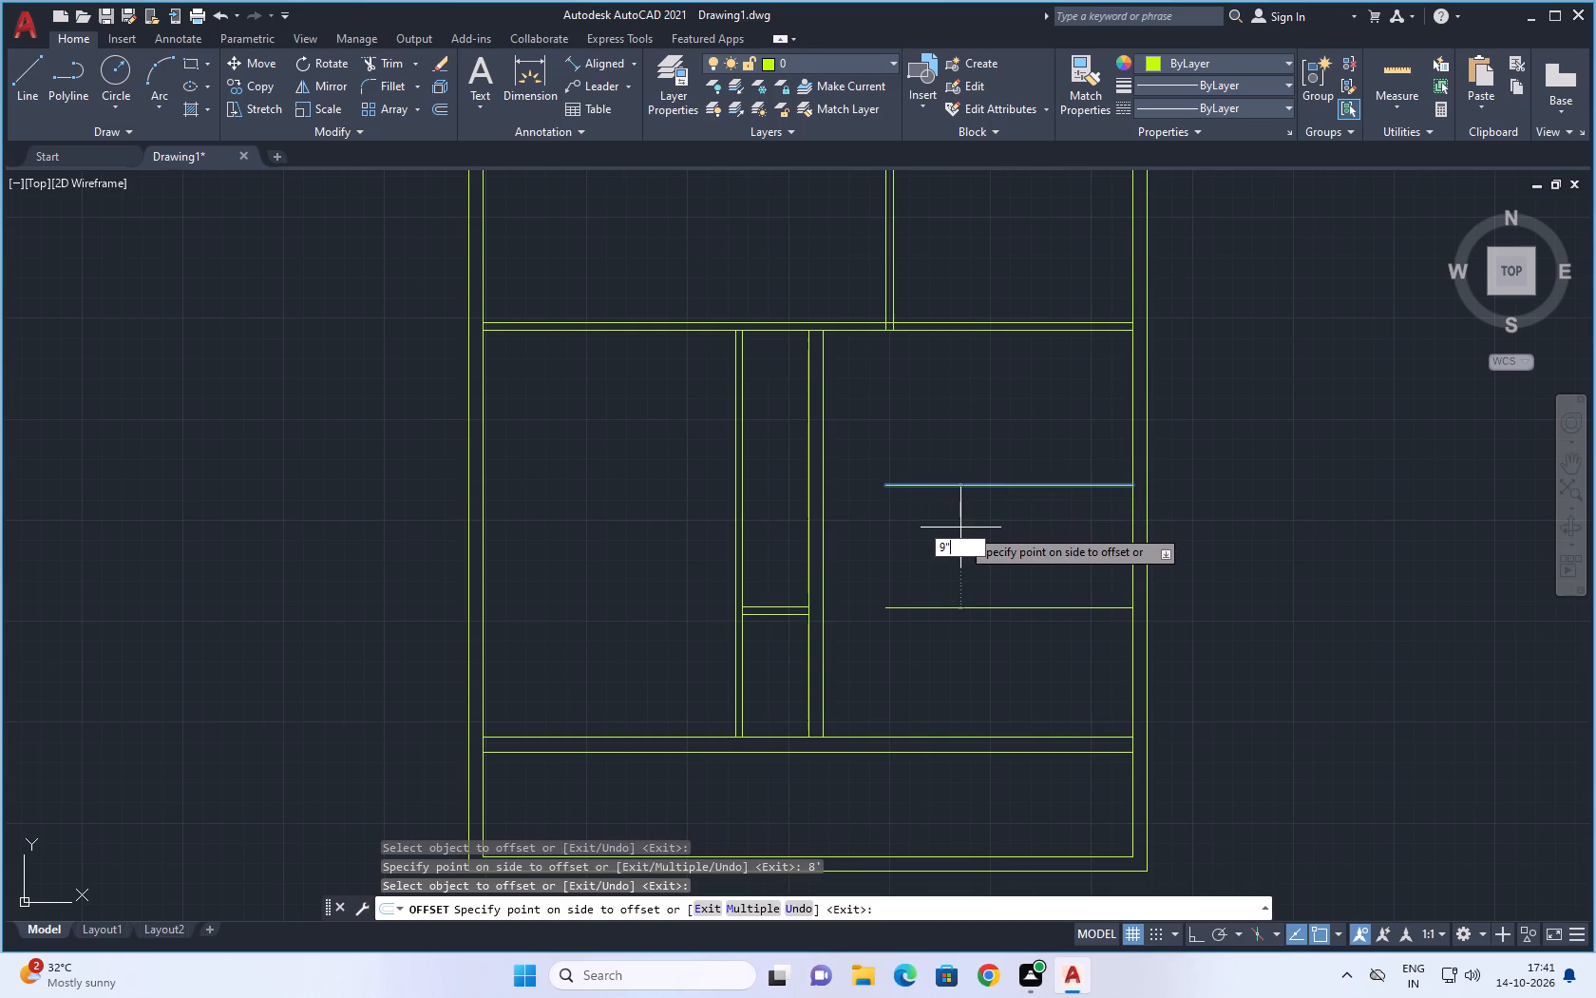
pyautogui.press('Return')
pyautogui.scroll(-1, 965, 533)
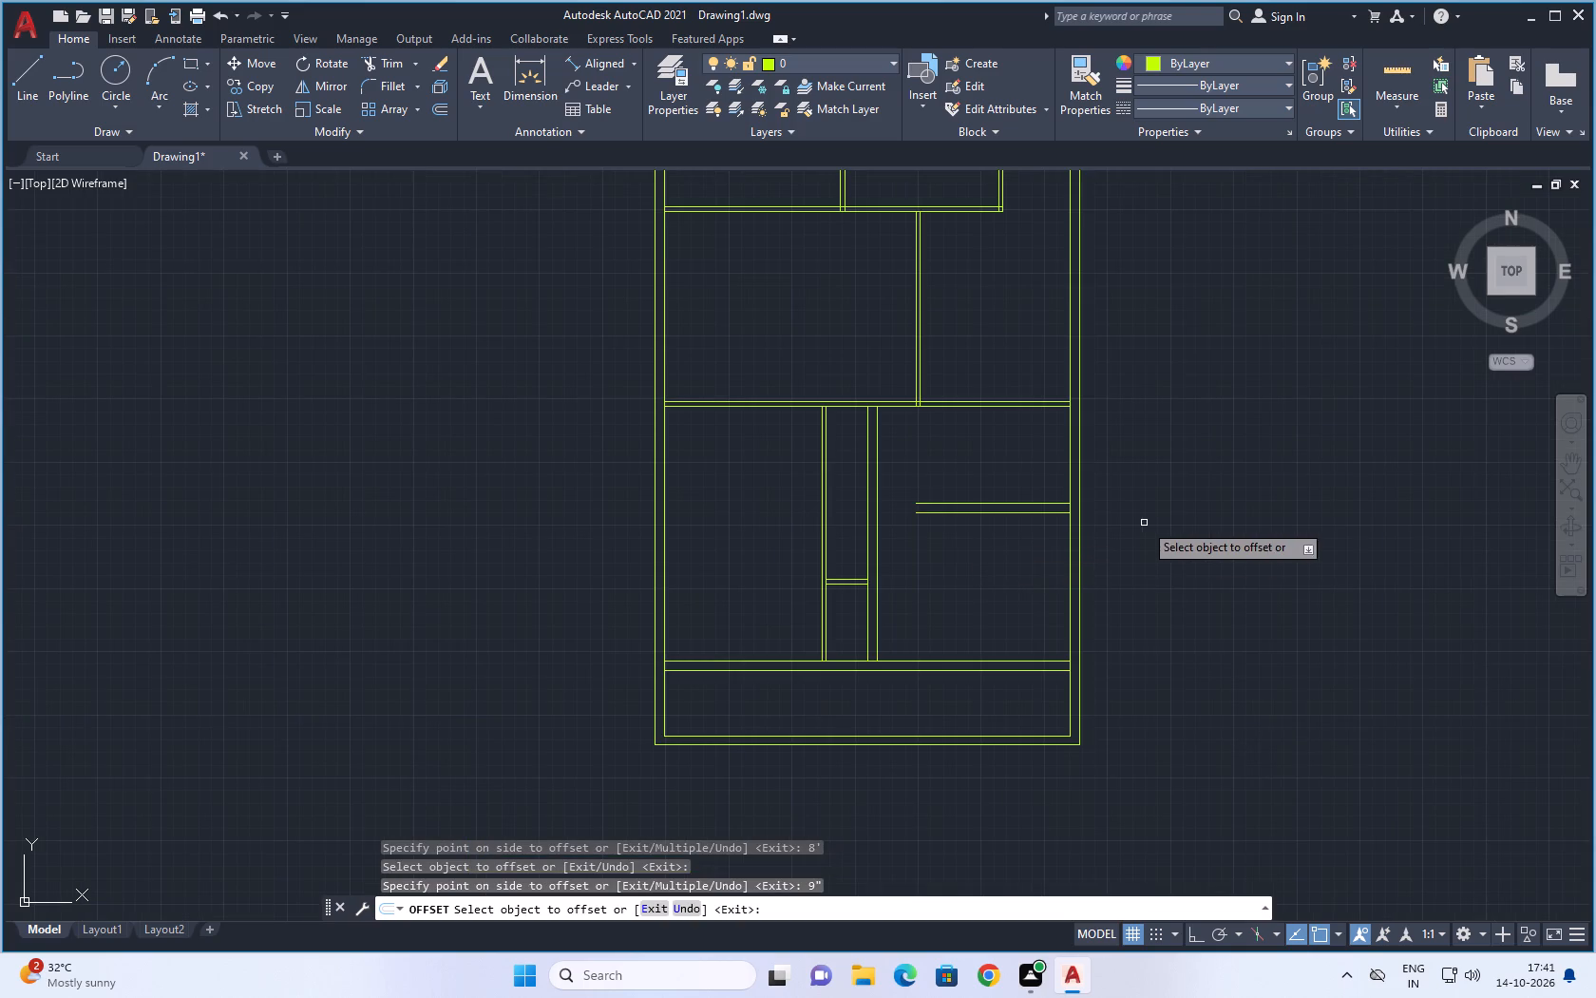
pyautogui.scroll(1, 1156, 531)
pyautogui.moveTo(1156, 531); pyautogui.dragTo(1123, 505, button='middle')
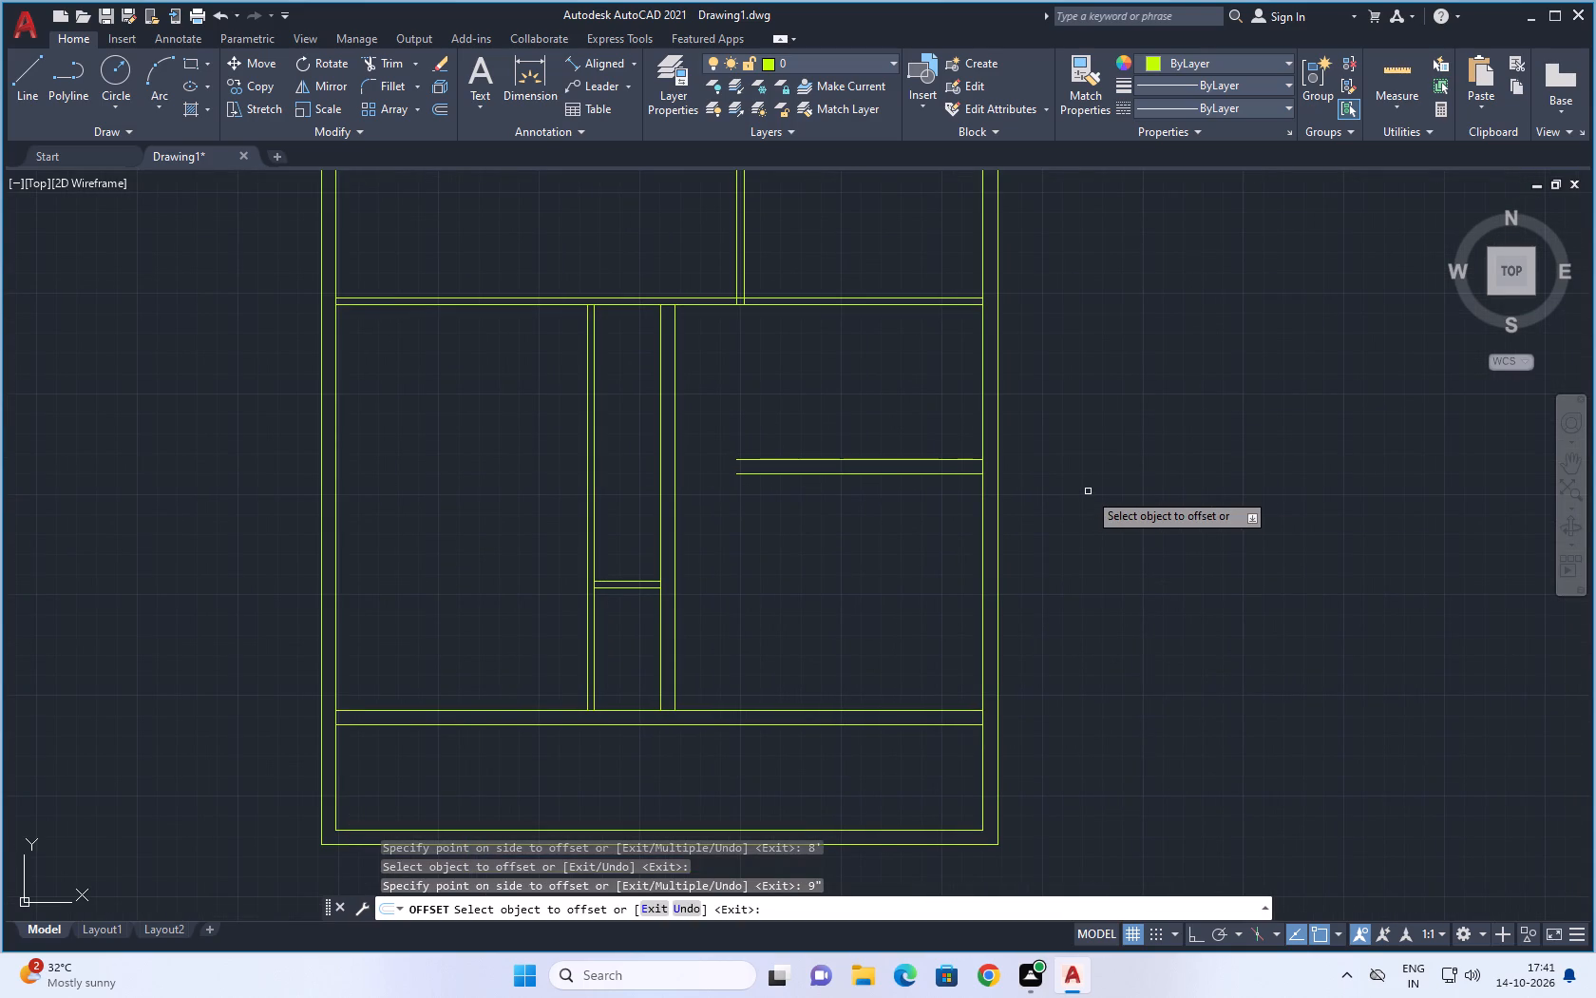
pyautogui.scroll(-1, 800, 379)
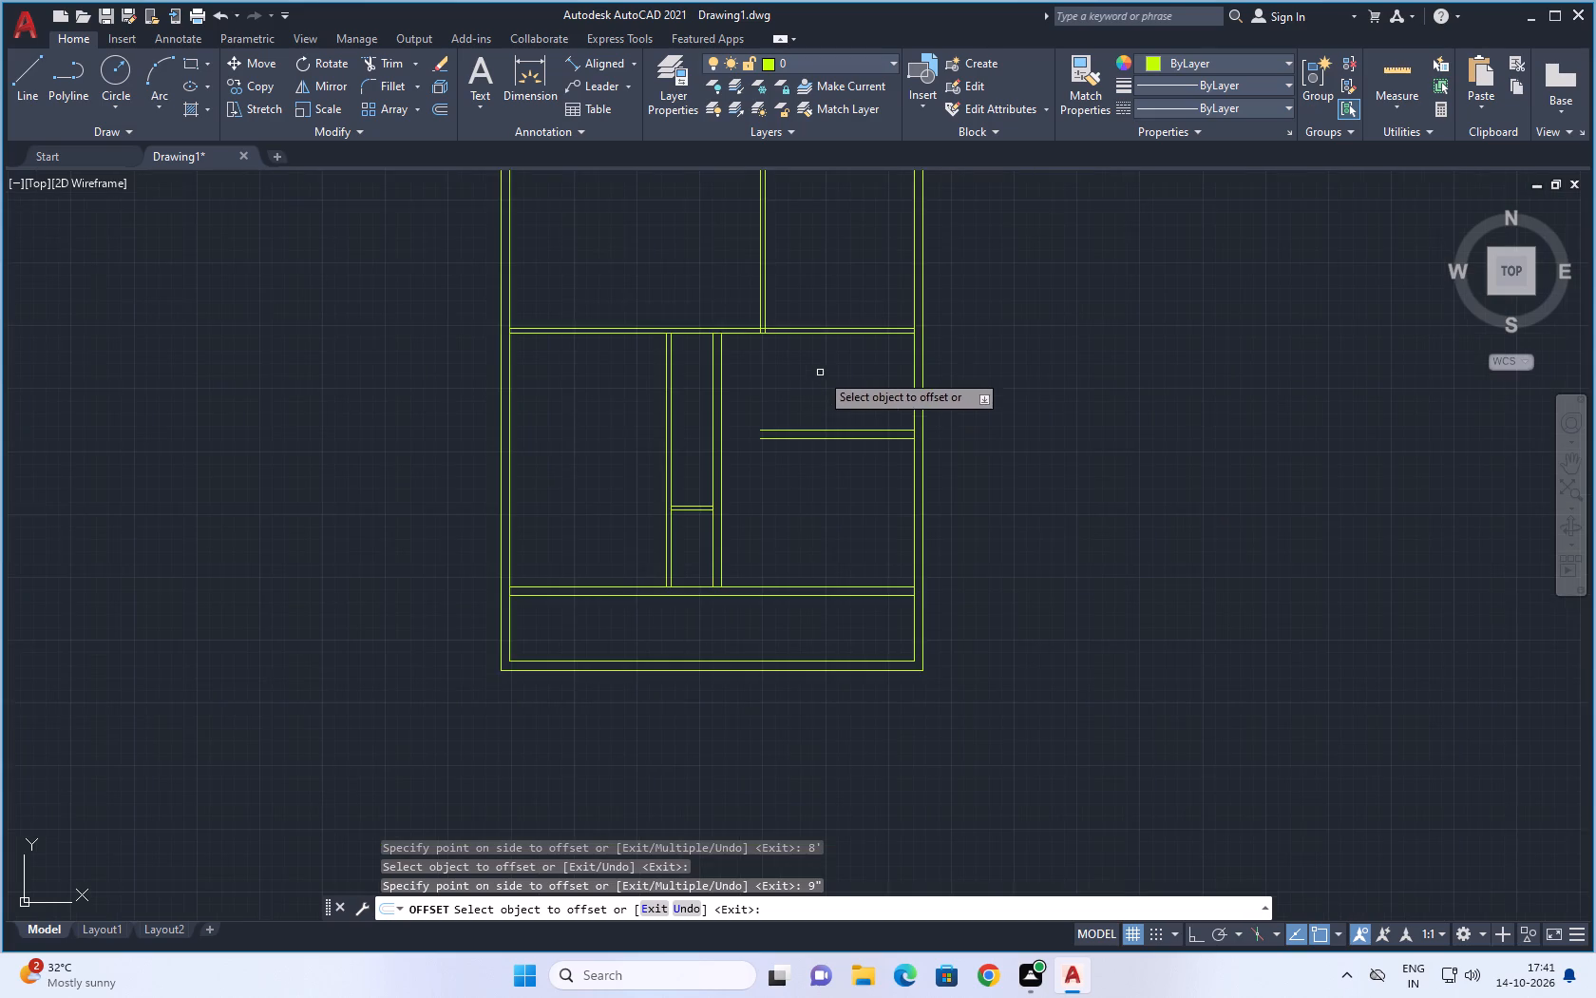
pyautogui.moveTo(820, 373); pyautogui.dragTo(760, 551, button='middle')
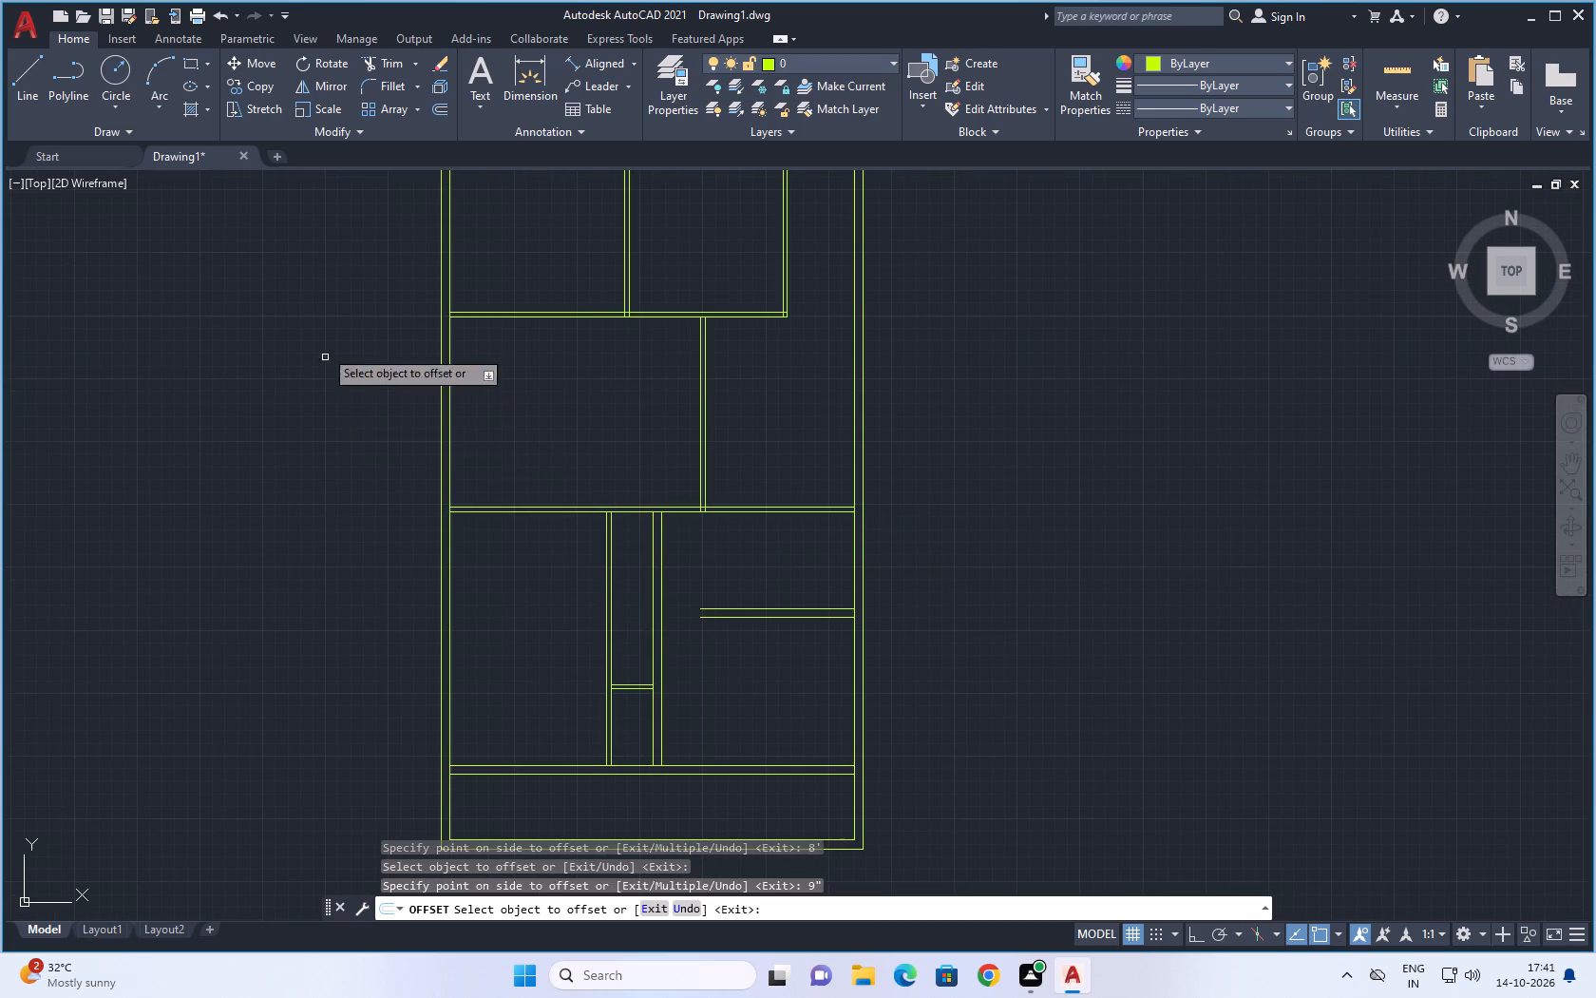
pyautogui.press('Escape')
# Break the upper line of the horizontal wall above the lower rooms at the right line of the vertical partition above it.
pyautogui.press('b')
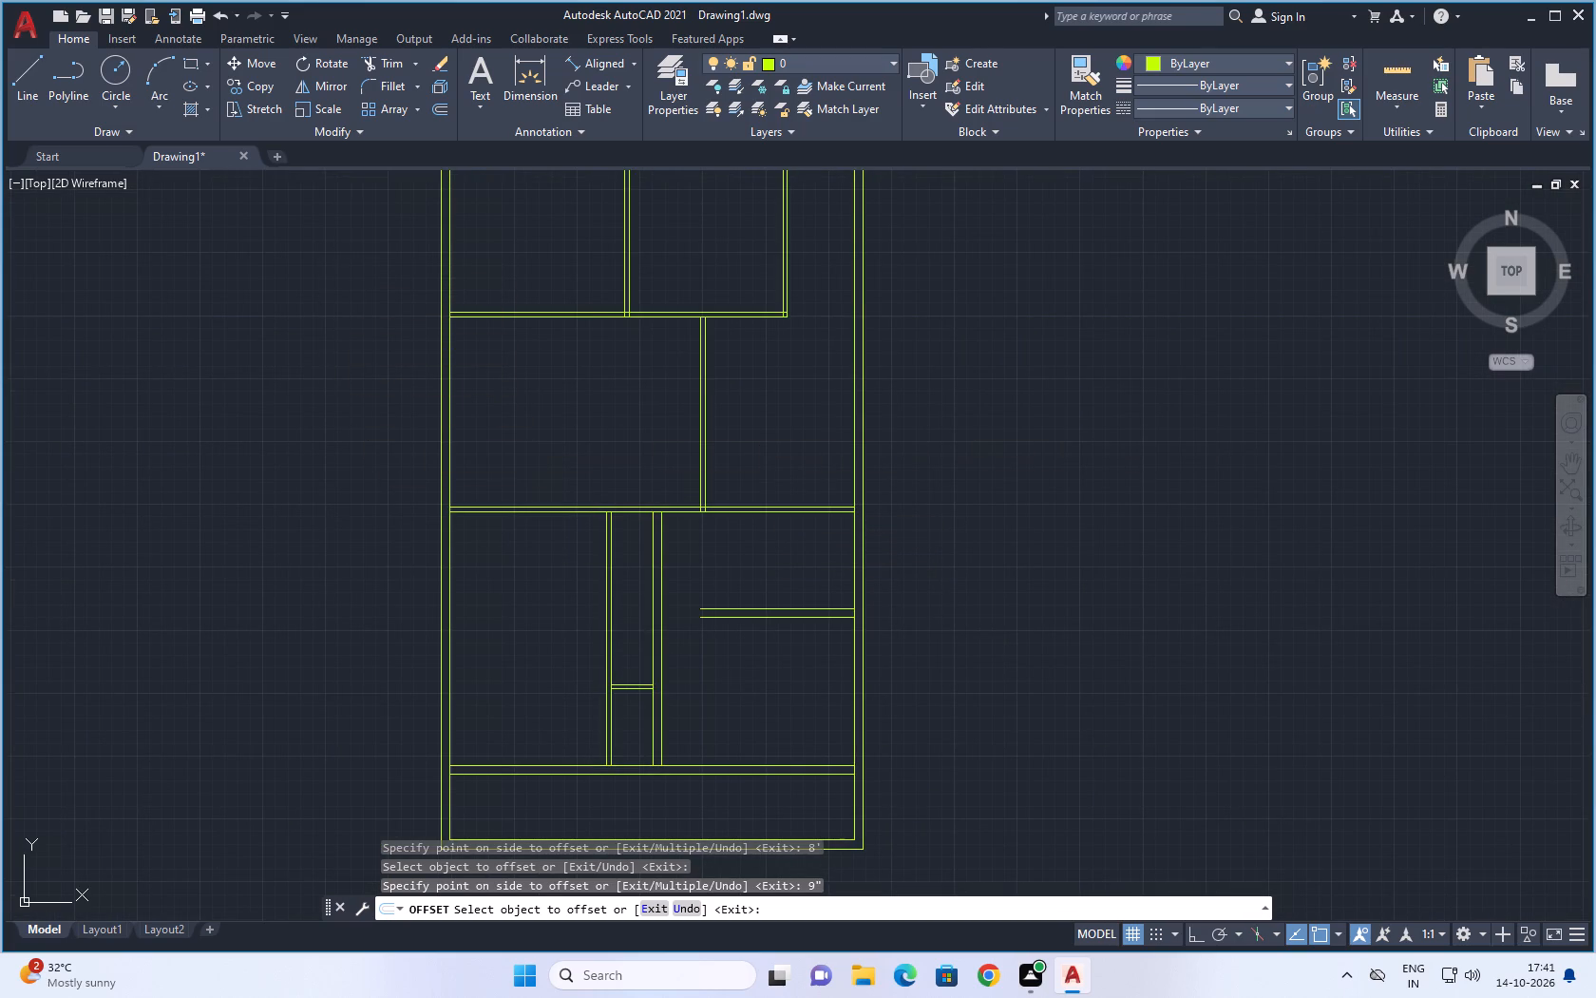
pyautogui.press('r')
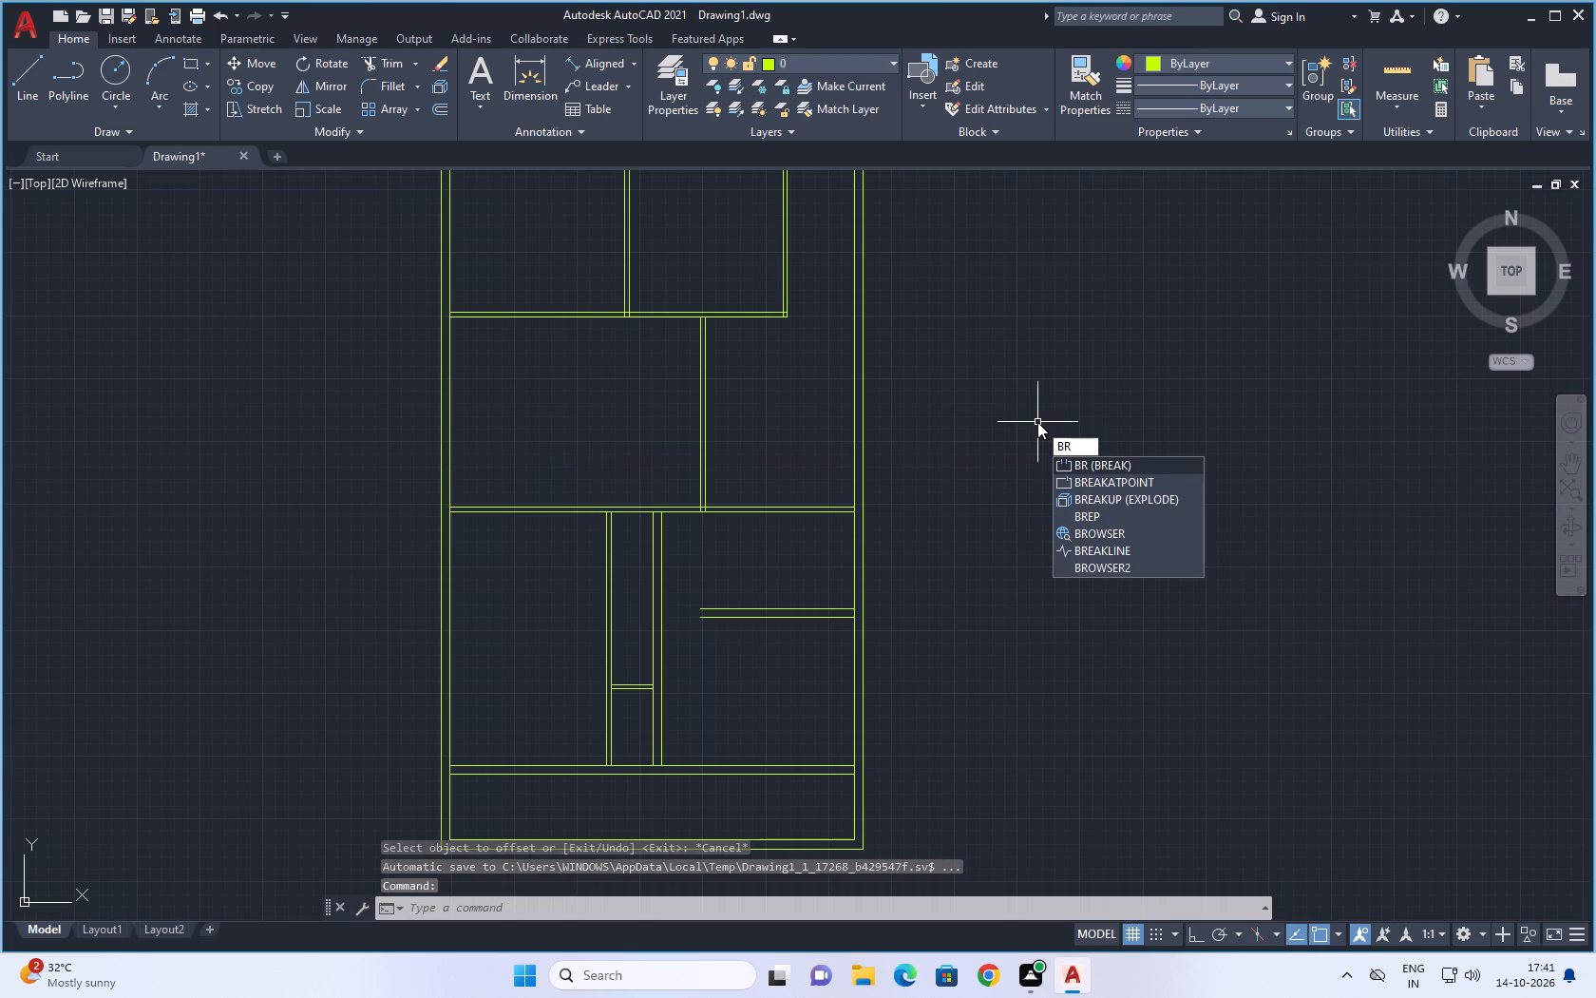
pyautogui.press('e')
pyautogui.click(1092, 459)
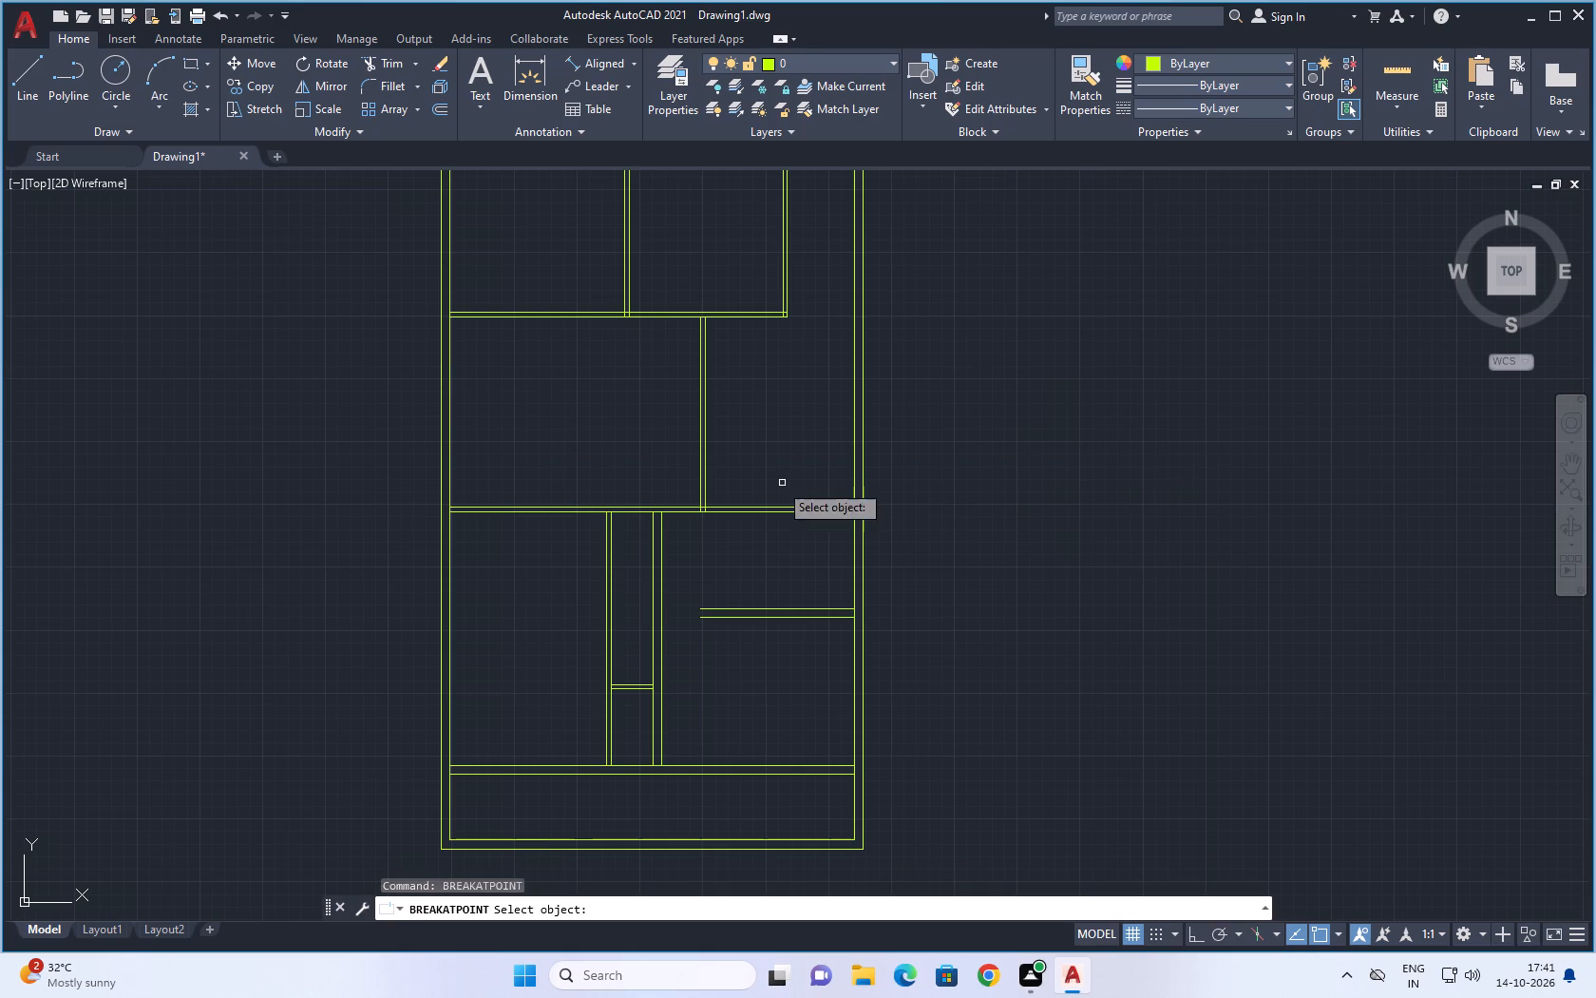
pyautogui.scroll(2, 738, 498)
pyautogui.click(742, 523)
pyautogui.press('space')
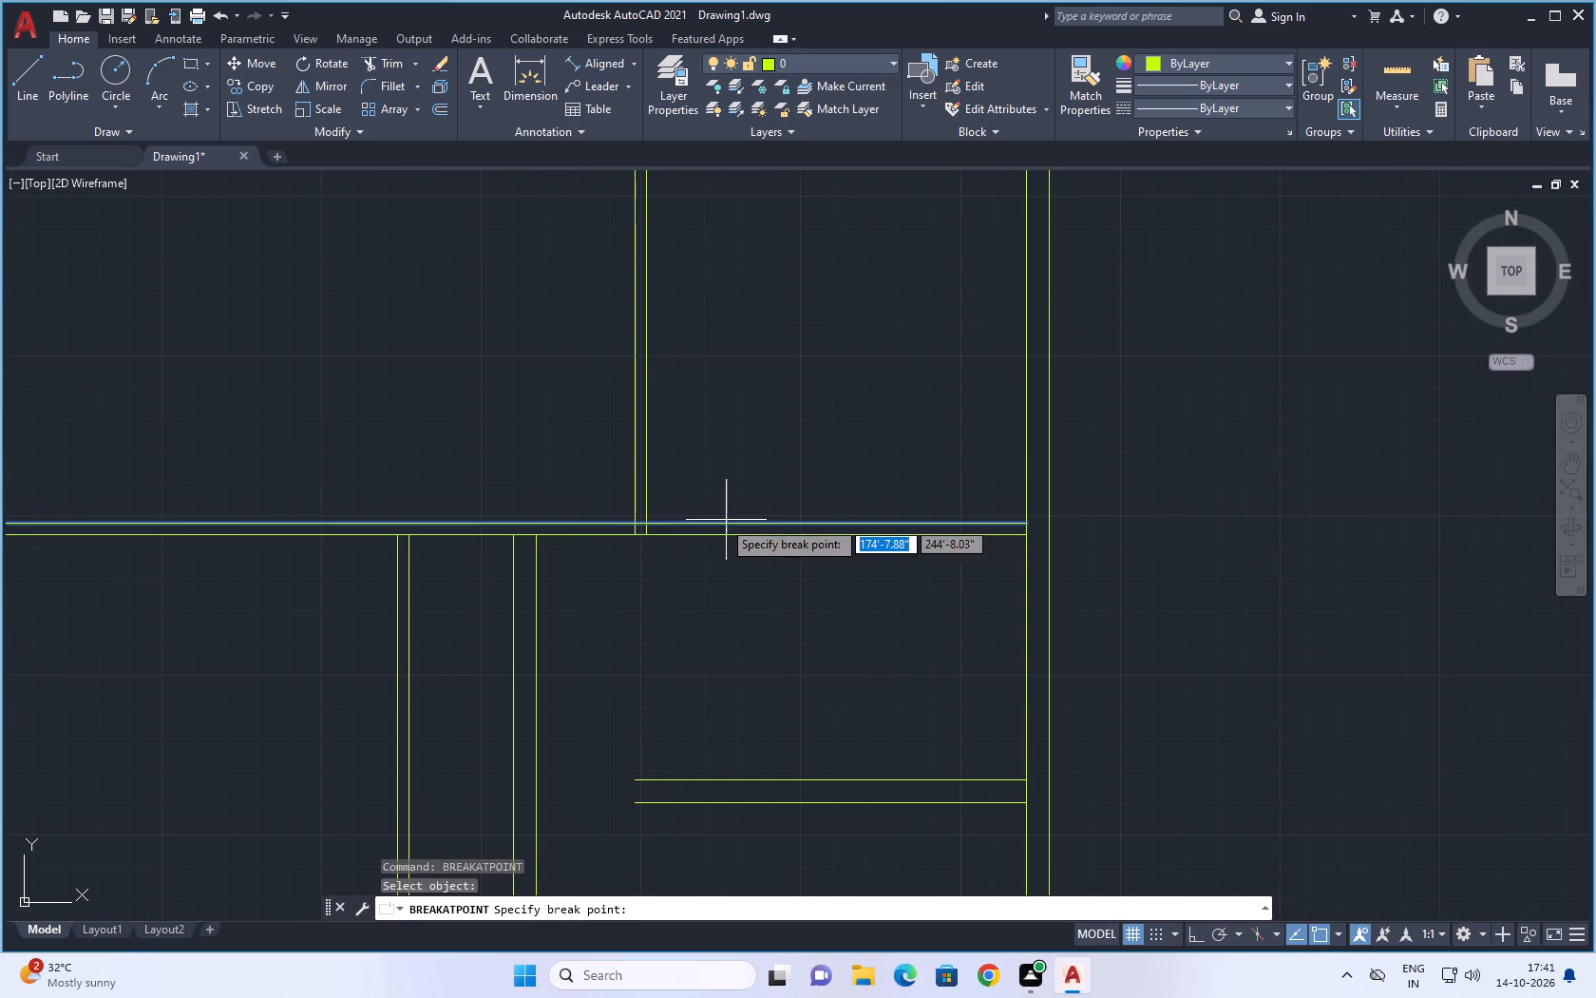
pyautogui.click(650, 526)
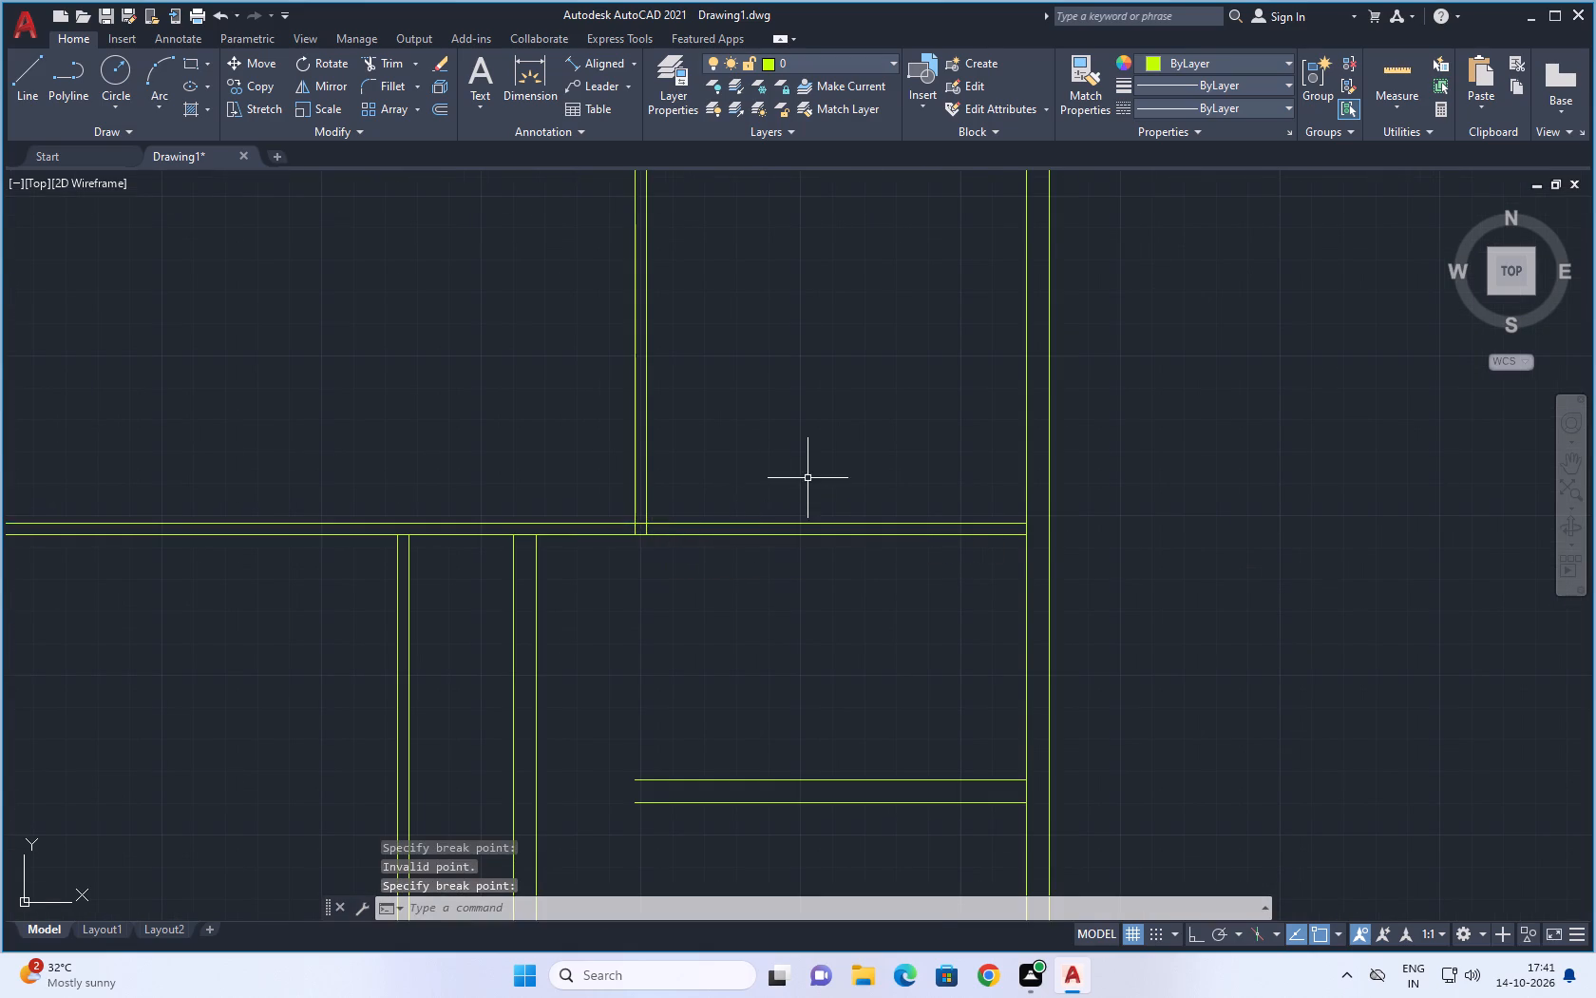
pyautogui.scroll(-1, 807, 478)
pyautogui.press('space')
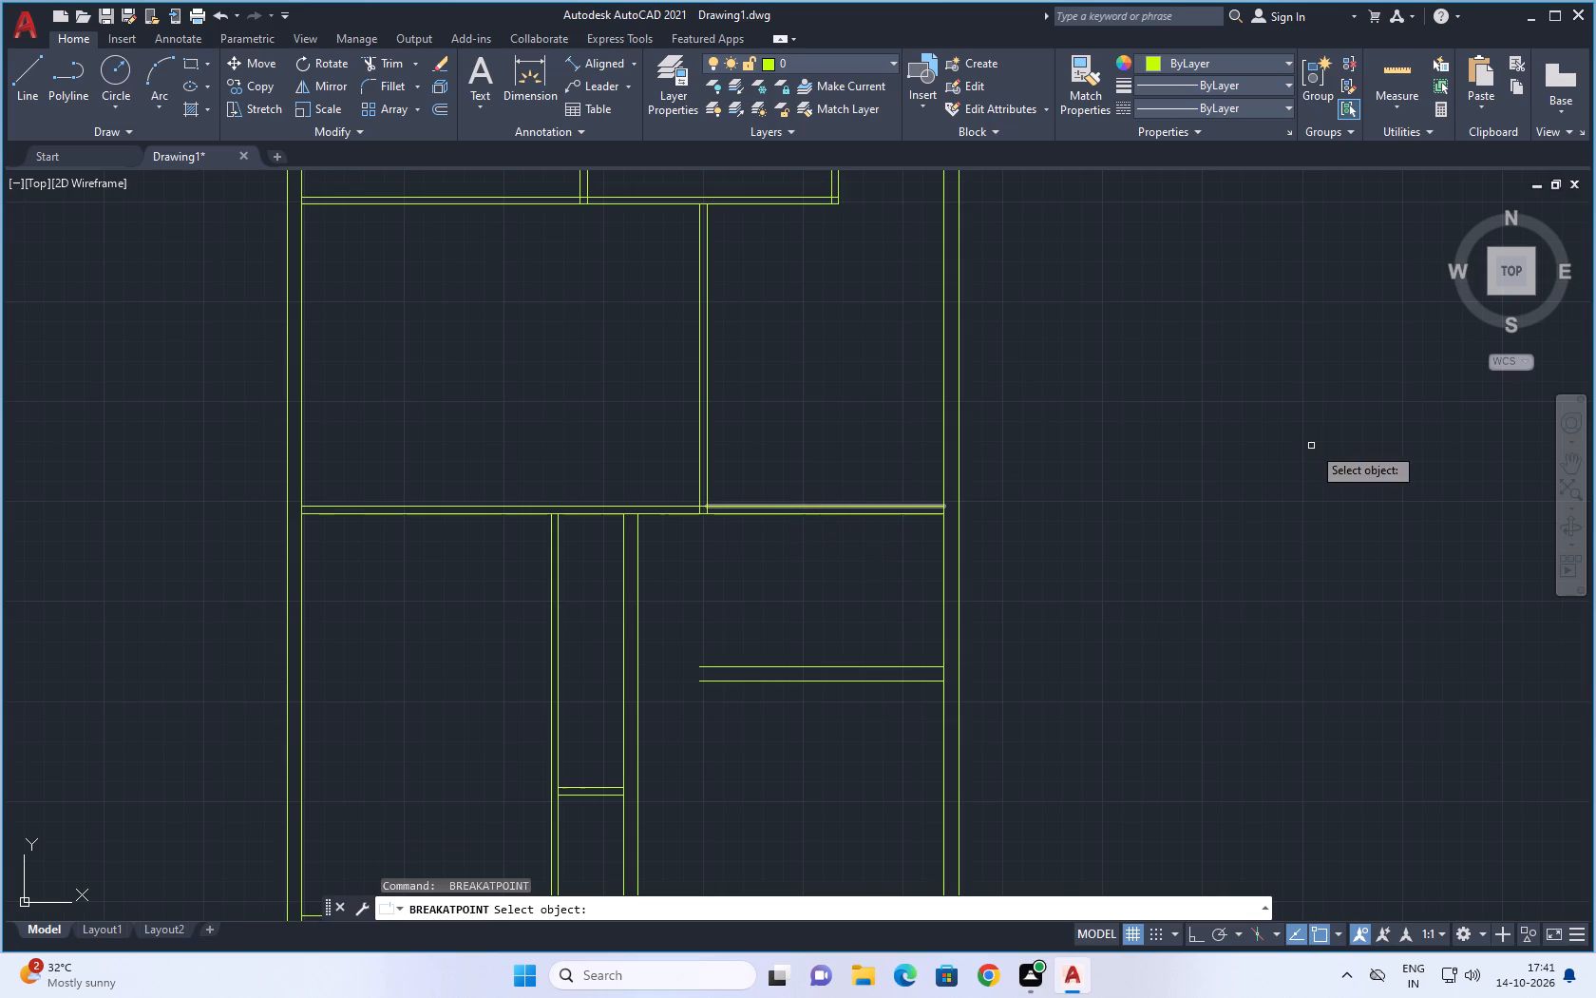
pyautogui.scroll(2, 1233, 487)
pyautogui.press('Escape')
# Offset the upper wall line beneath the middle right room 11' upward, and offset that copy 4" further up as a cross partition.
pyautogui.moveTo(1074, 503); pyautogui.dragTo(1384, 457, button='middle')
pyautogui.scroll(-2, 1301, 475)
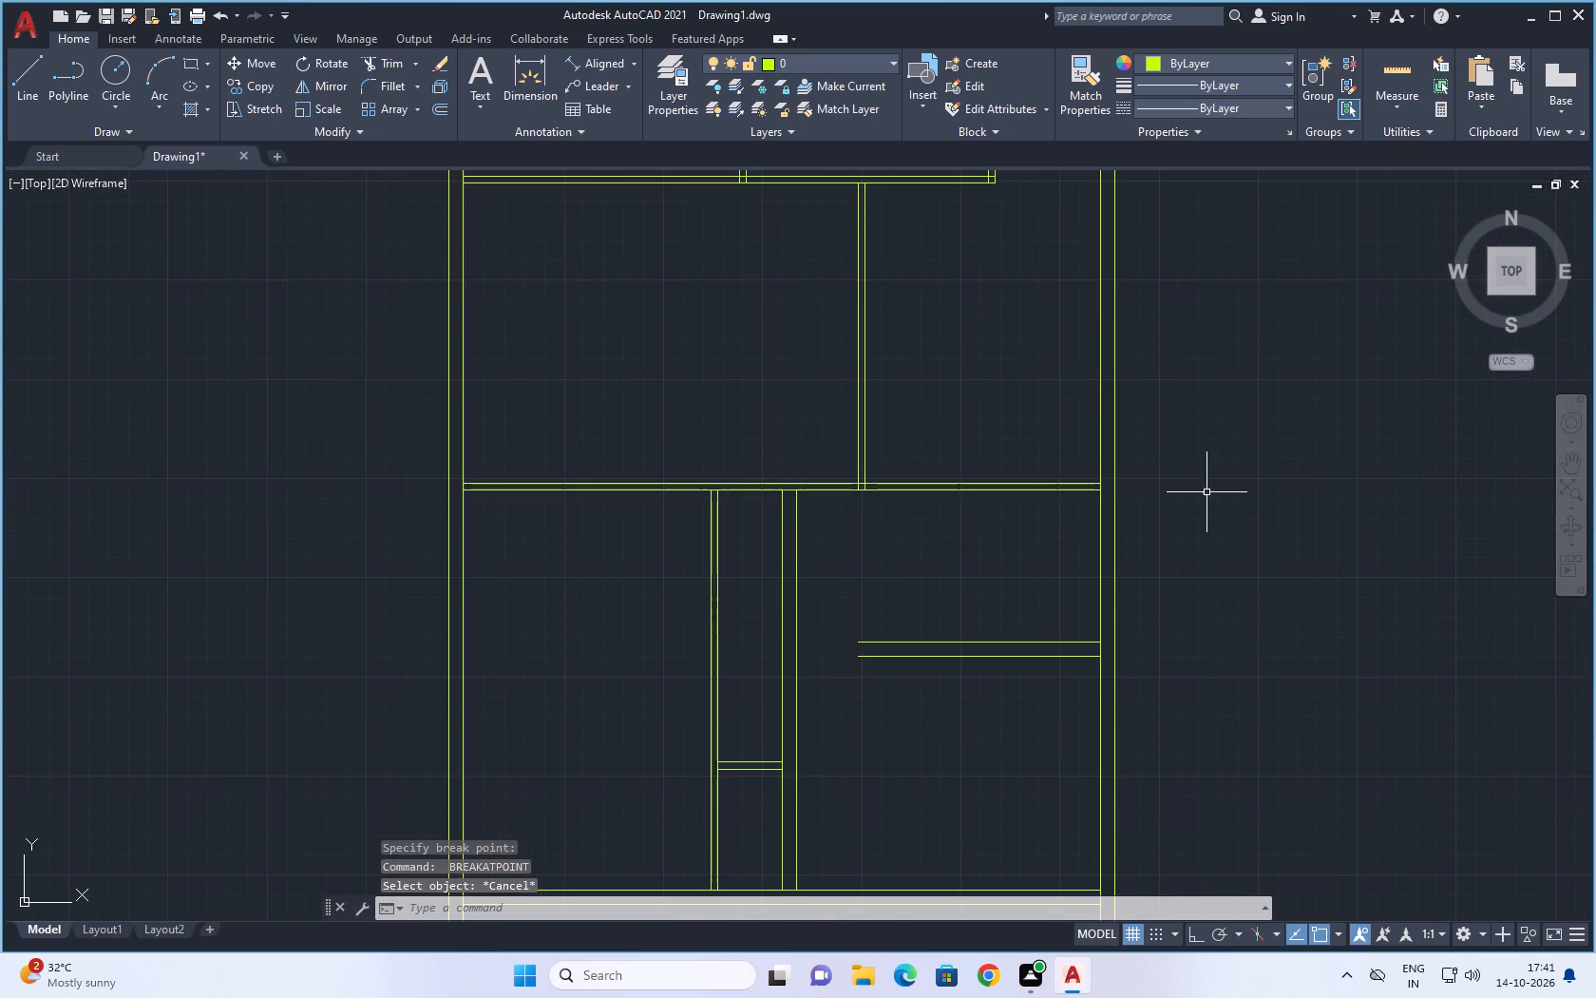
pyautogui.scroll(2, 870, 502)
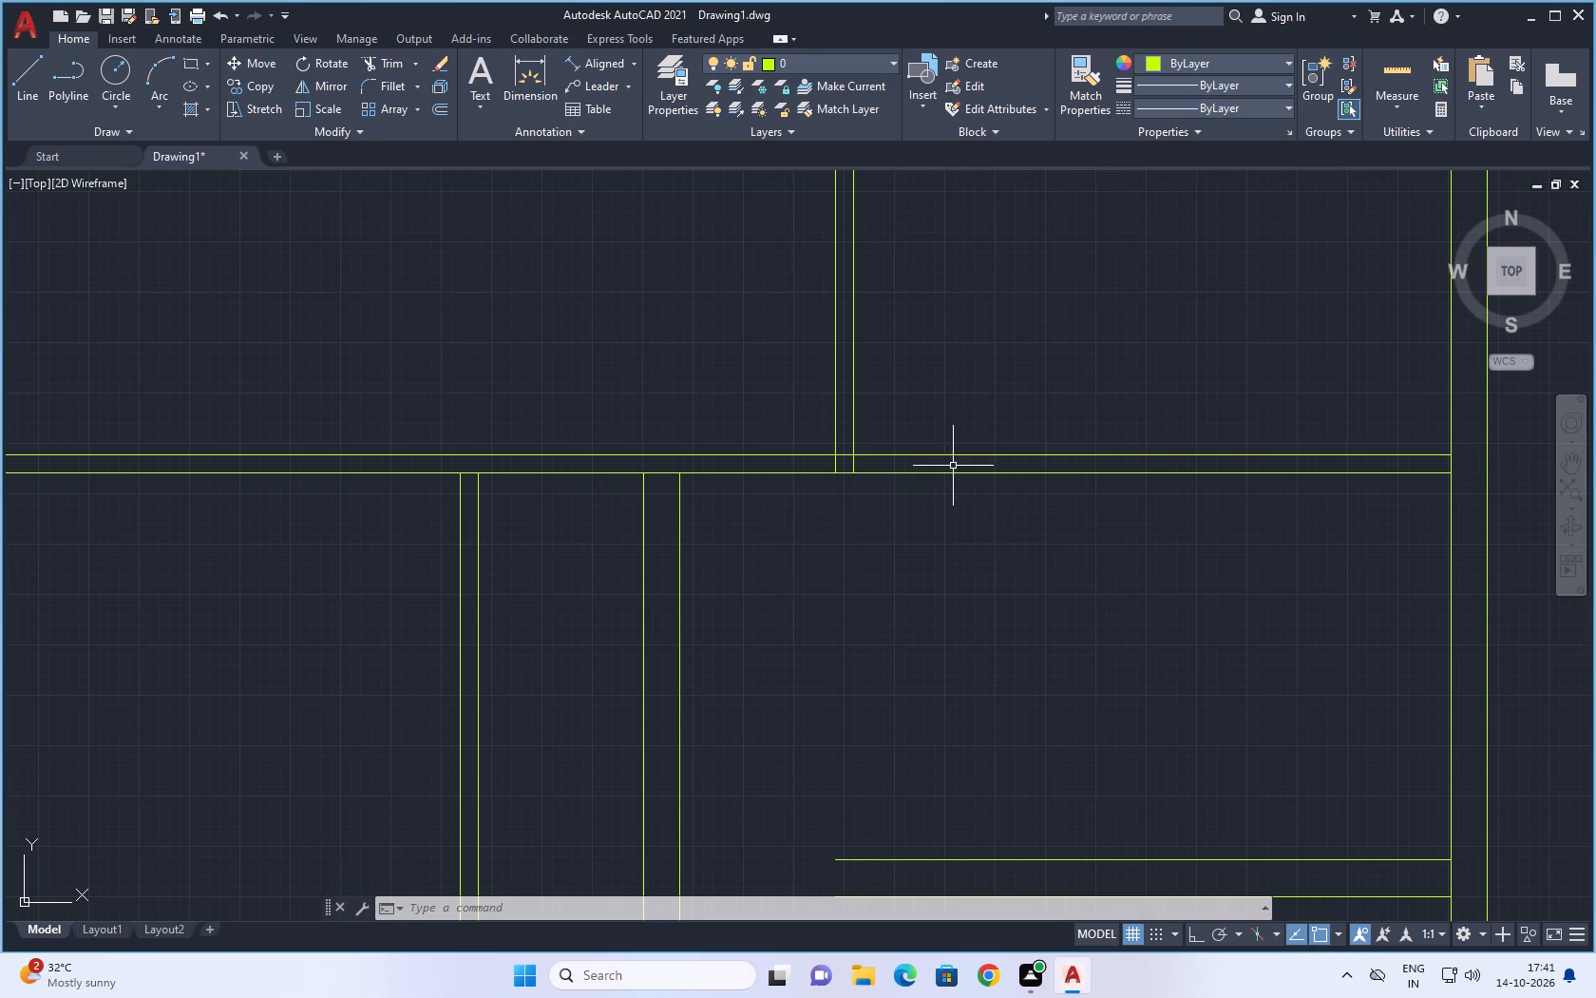
pyautogui.scroll(-2, 960, 448)
pyautogui.moveTo(995, 494); pyautogui.dragTo(928, 527, button='middle')
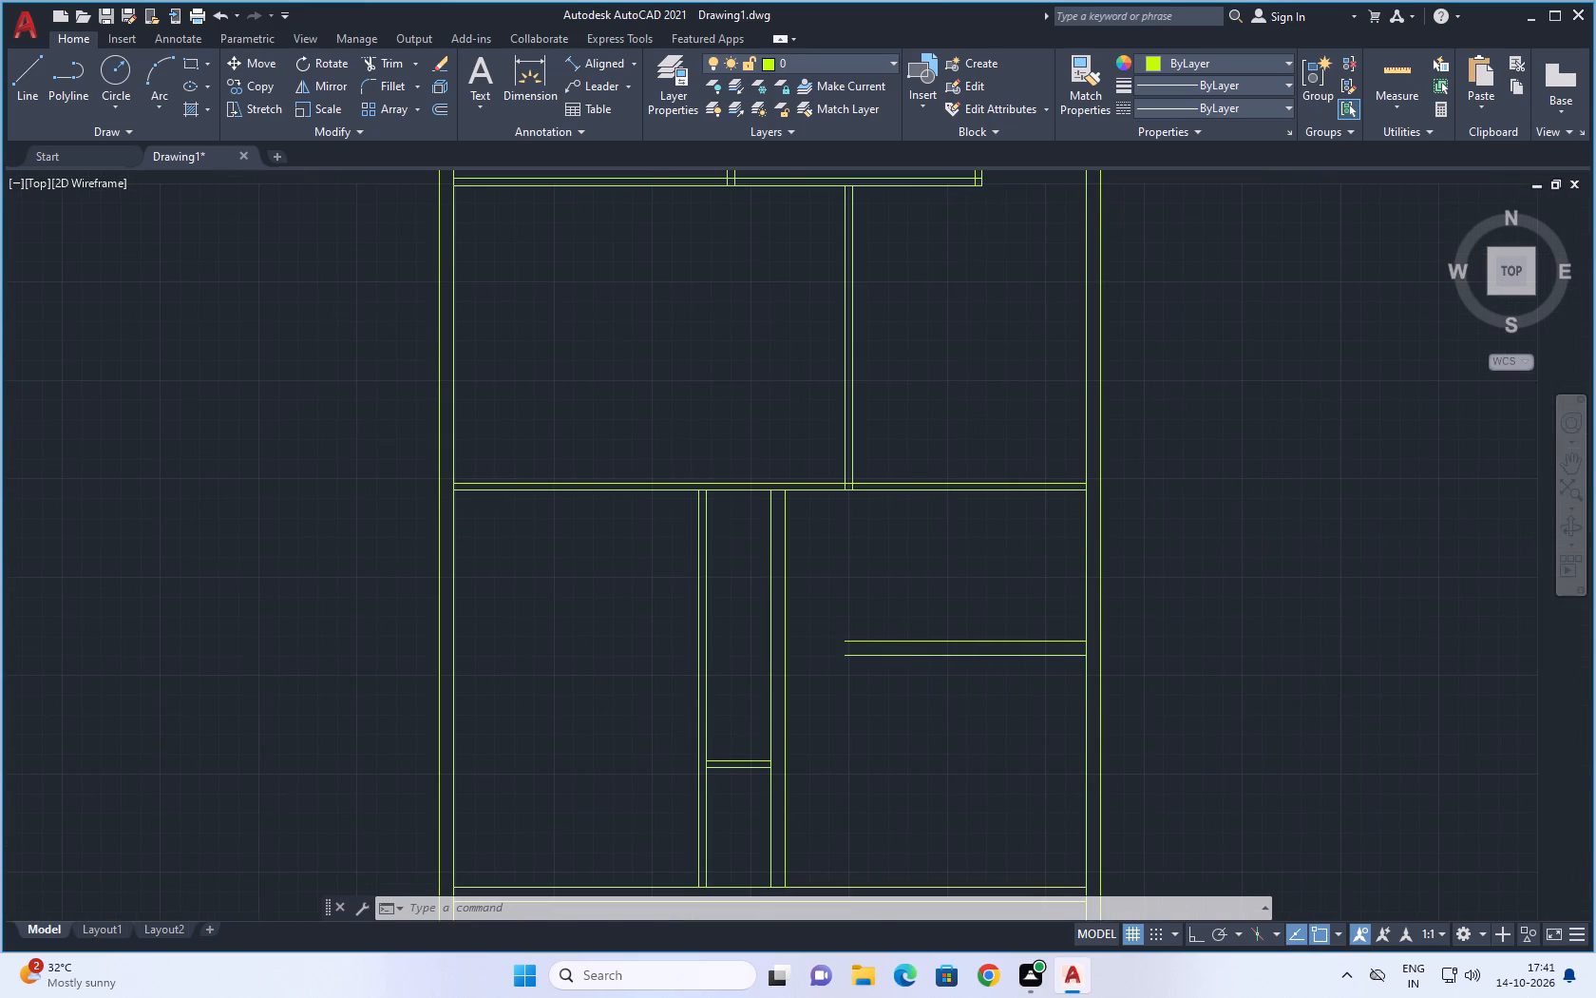
pyautogui.press('o')
pyautogui.press('Return')
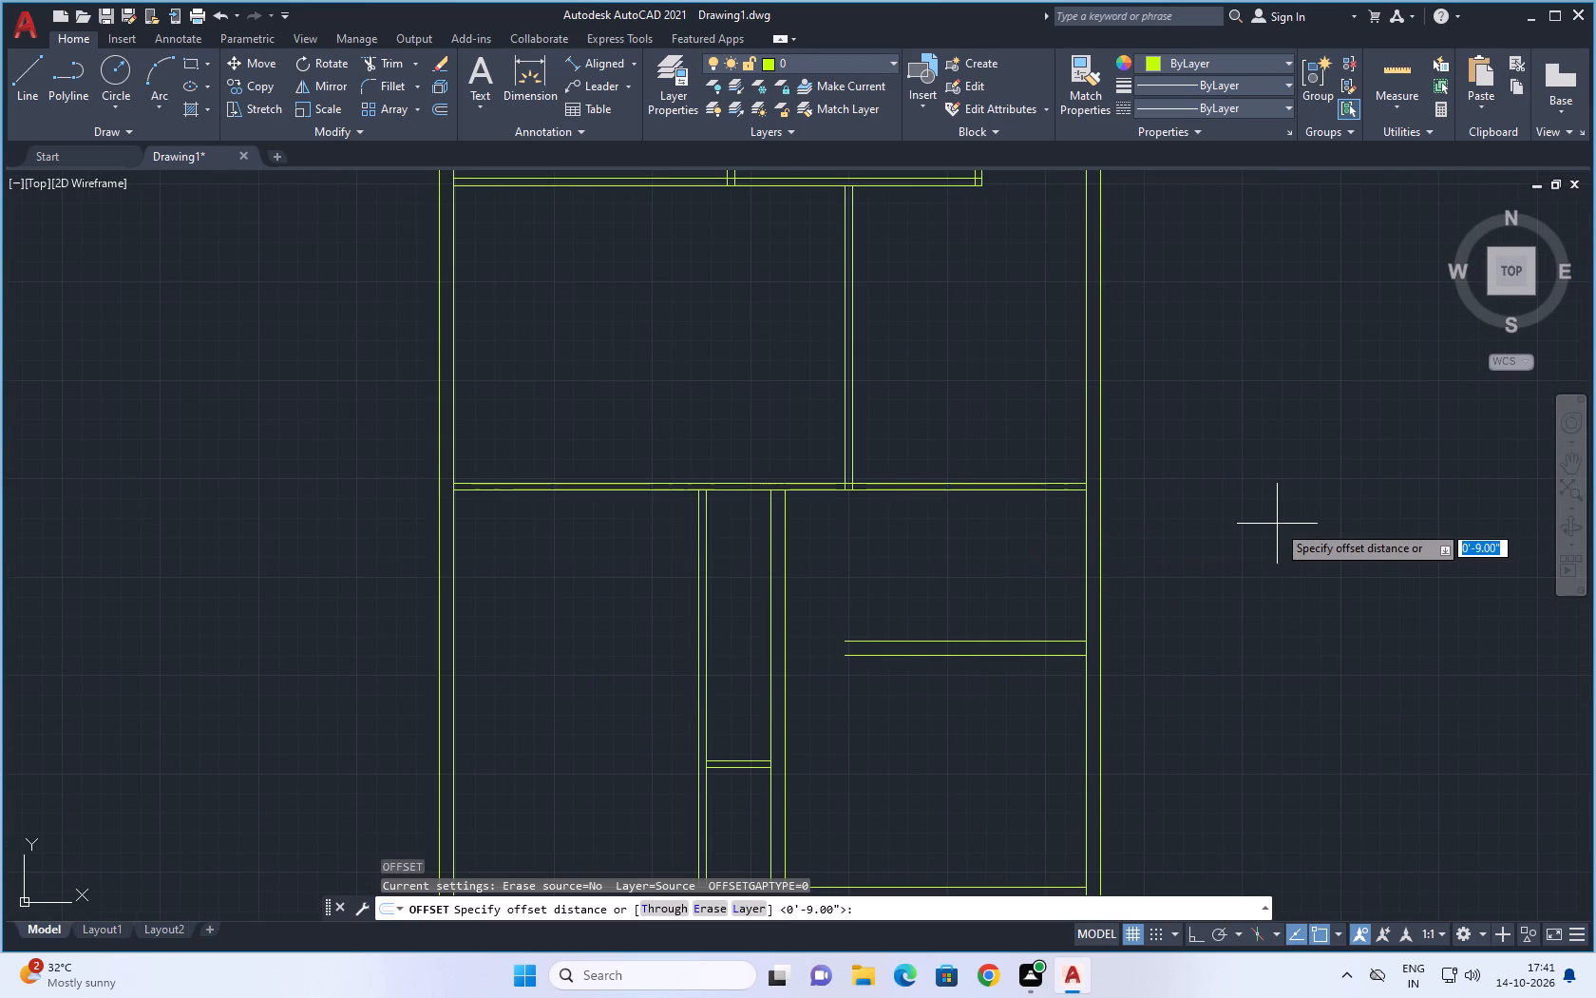
pyautogui.write("11'")
pyautogui.press('Return')
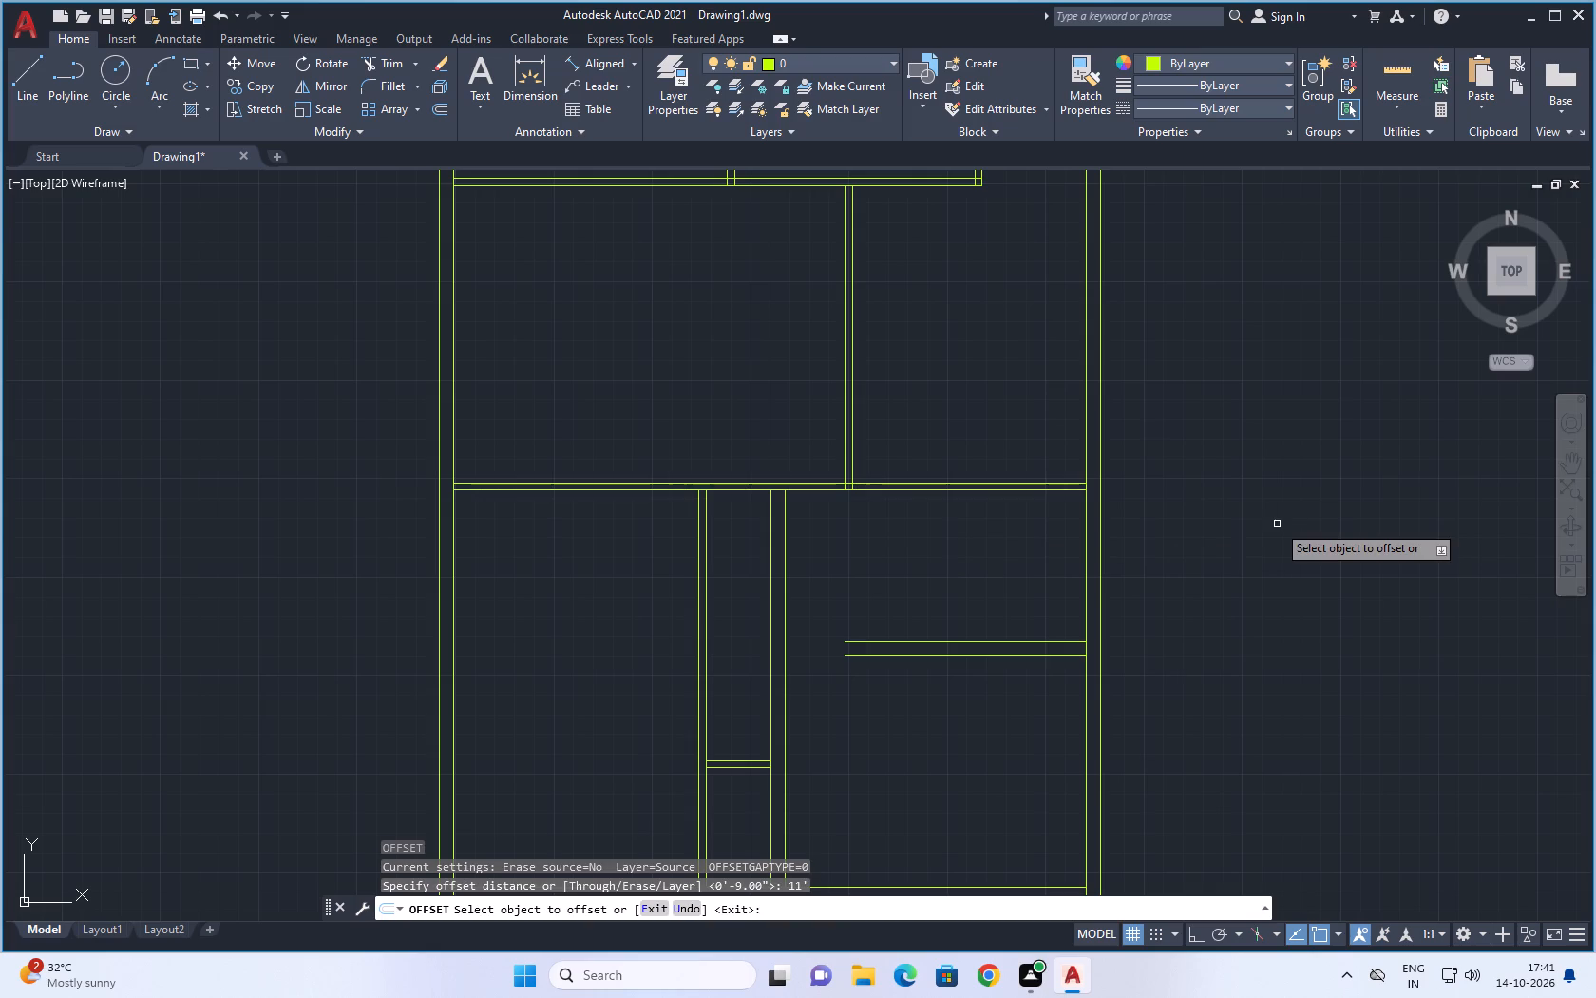
pyautogui.click(956, 483)
pyautogui.click(976, 432)
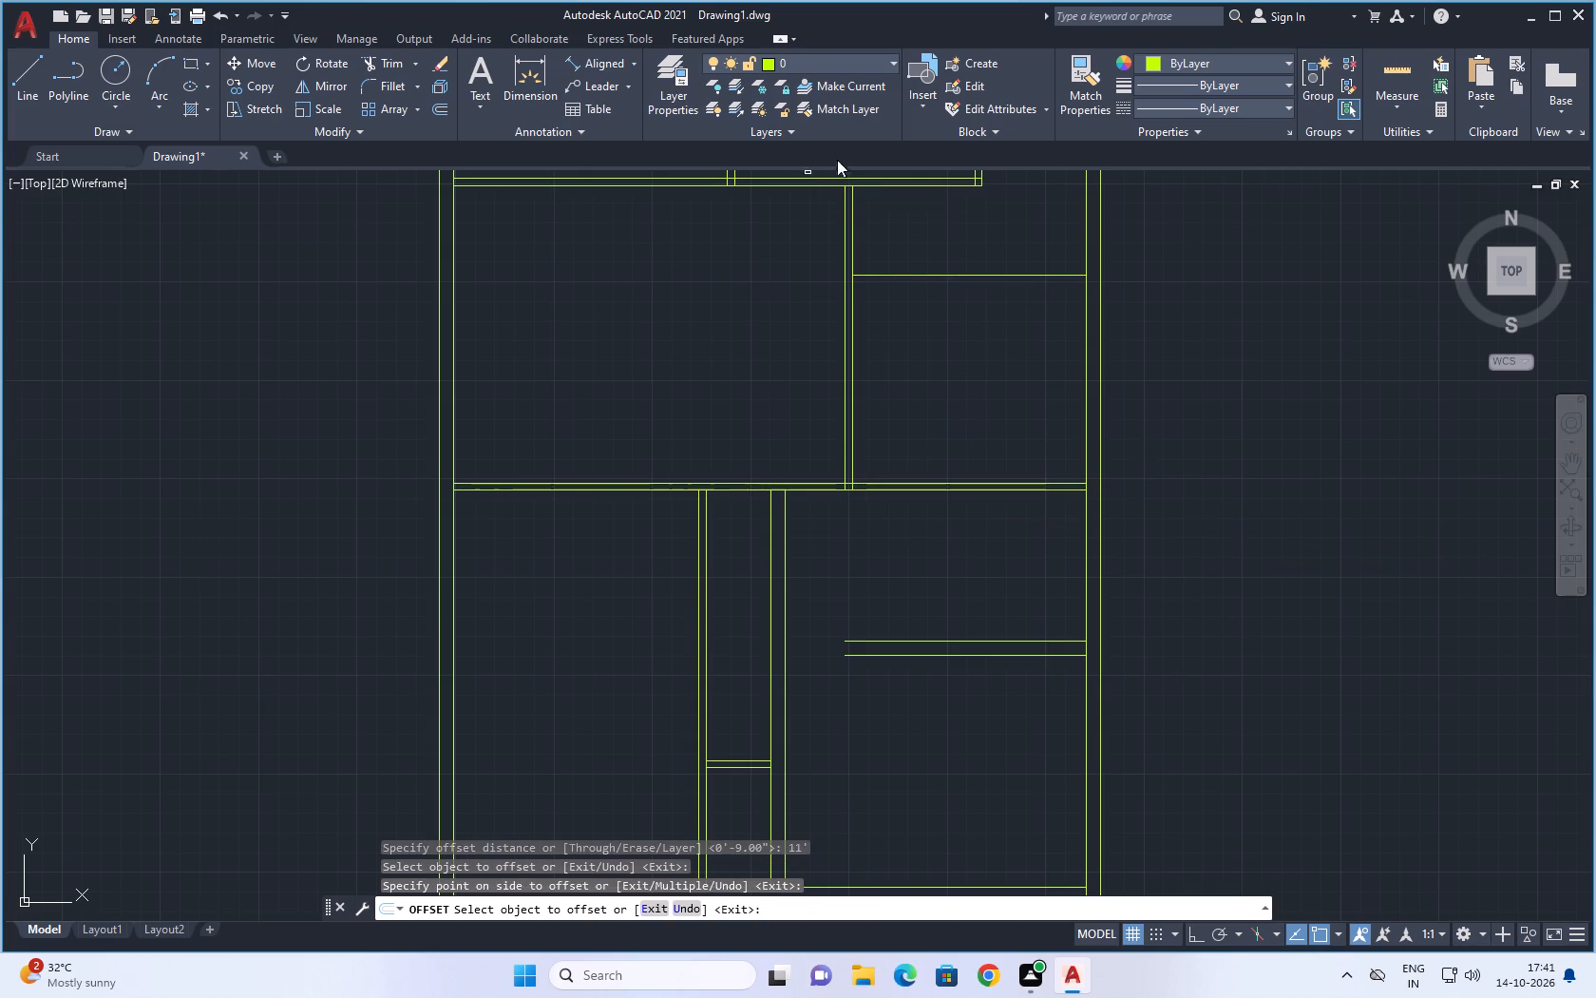
pyautogui.click(931, 273)
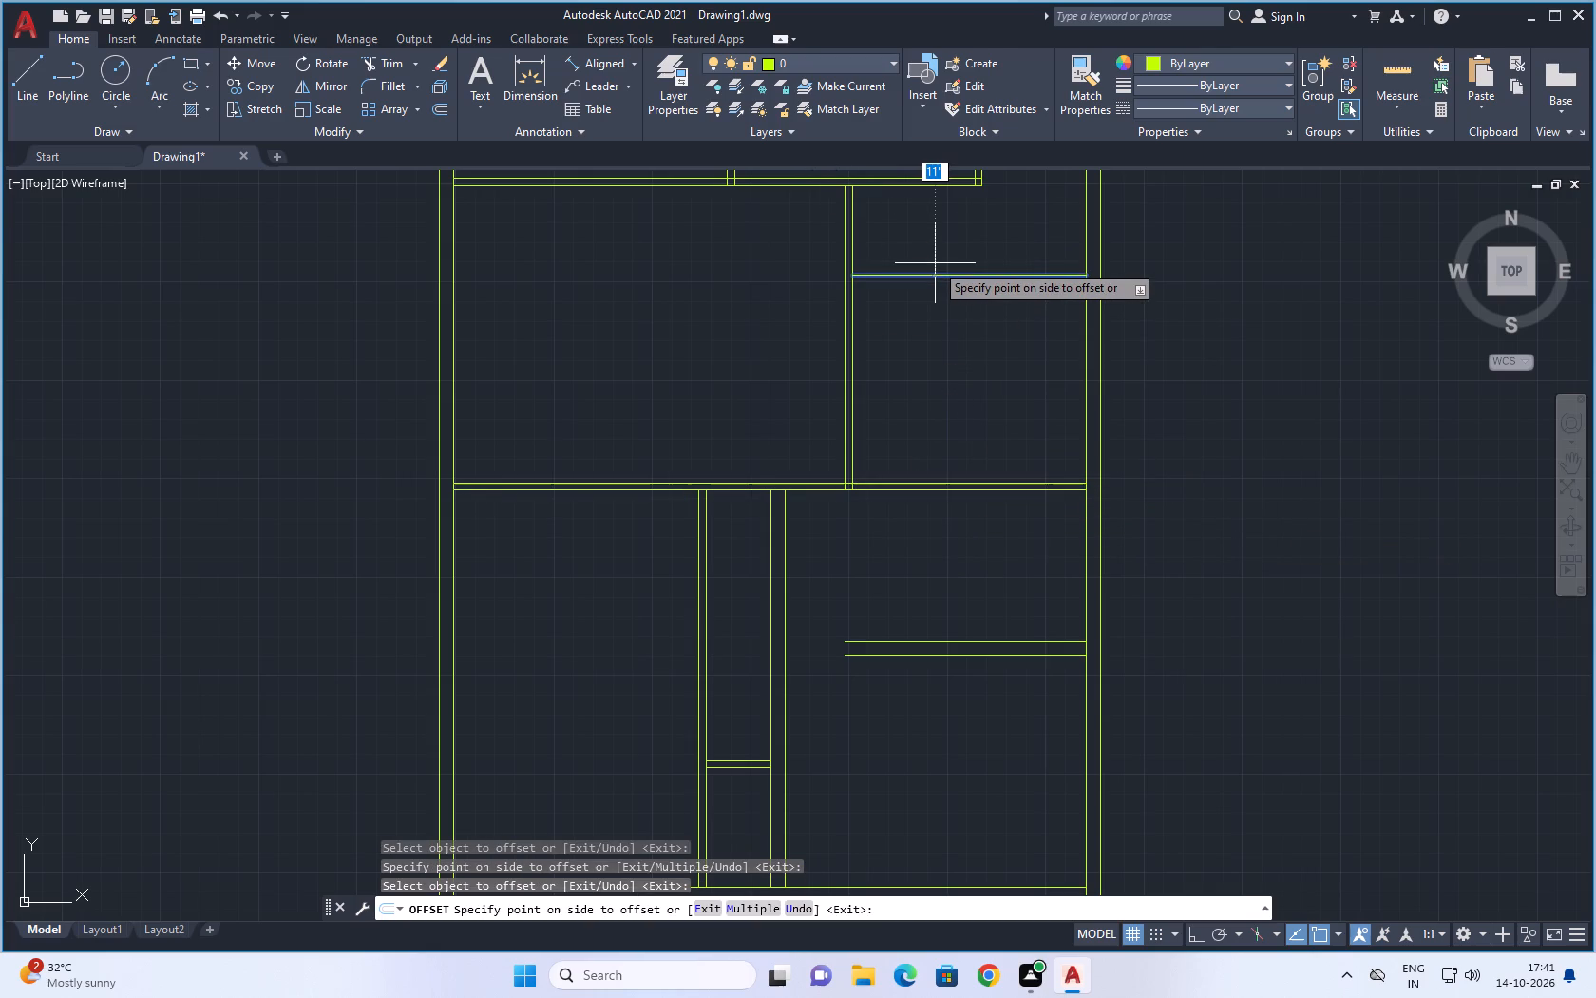
pyautogui.write('4"')
pyautogui.press('Return')
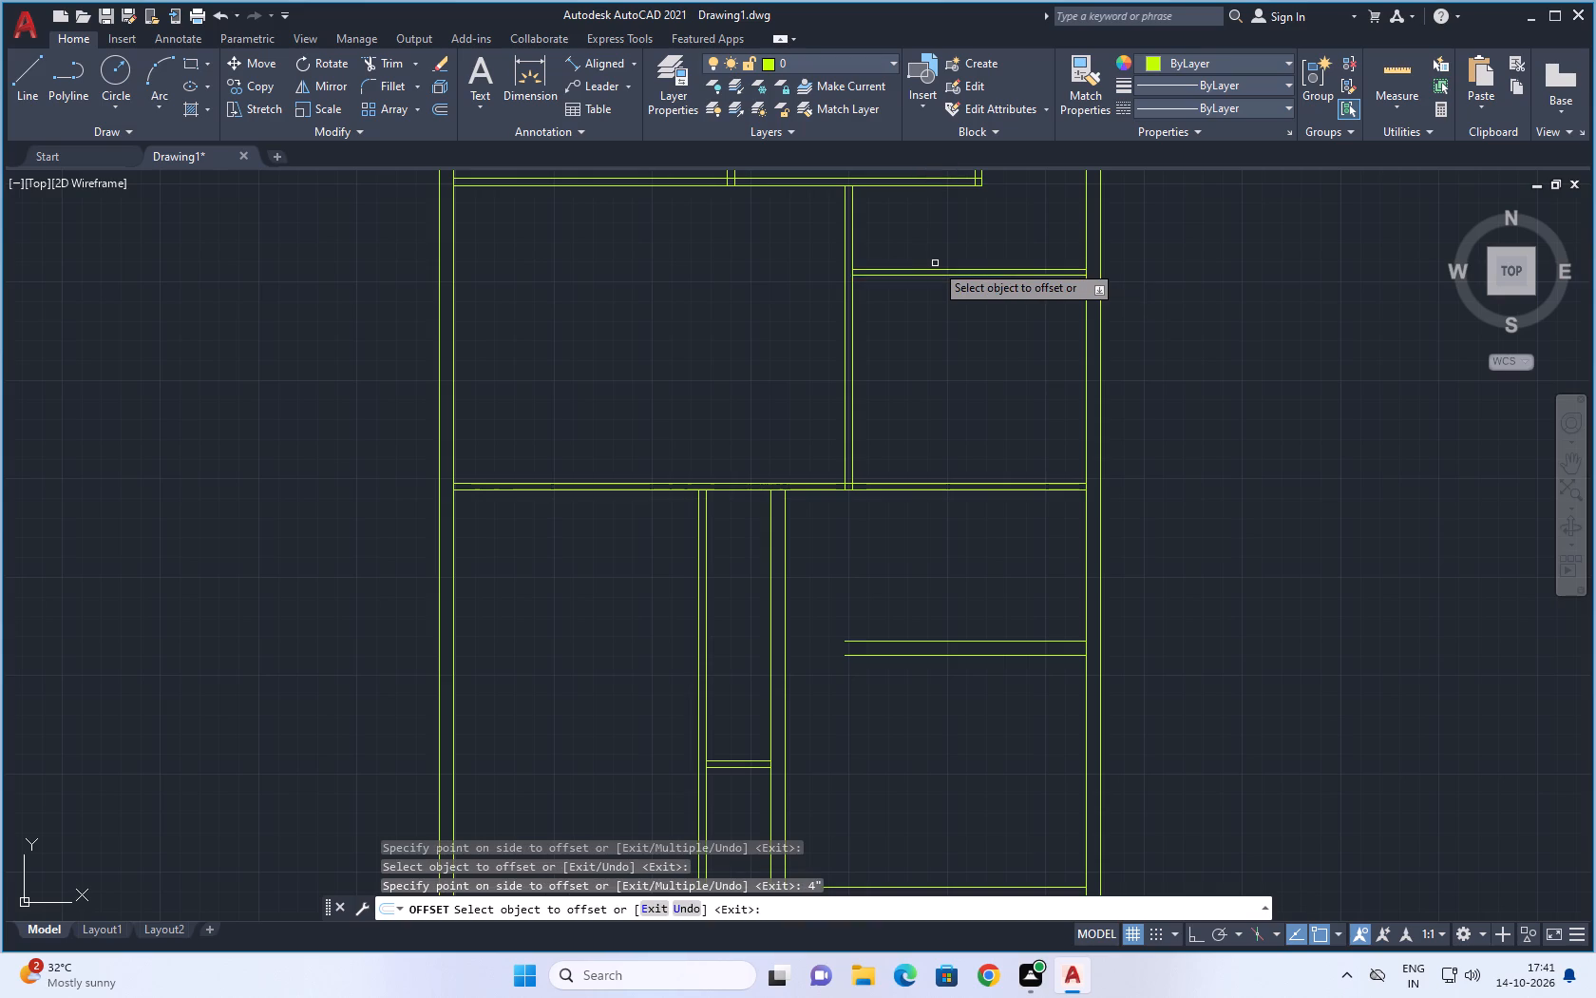
# Offset the inner top wall segment in the upper right corner 8'6" downward, and offset that copy 4" further down as a partition.
pyautogui.scroll(-1, 935, 263)
pyautogui.scroll(-1, 1127, 325)
pyautogui.moveTo(1127, 325); pyautogui.dragTo(1017, 441, button='middle')
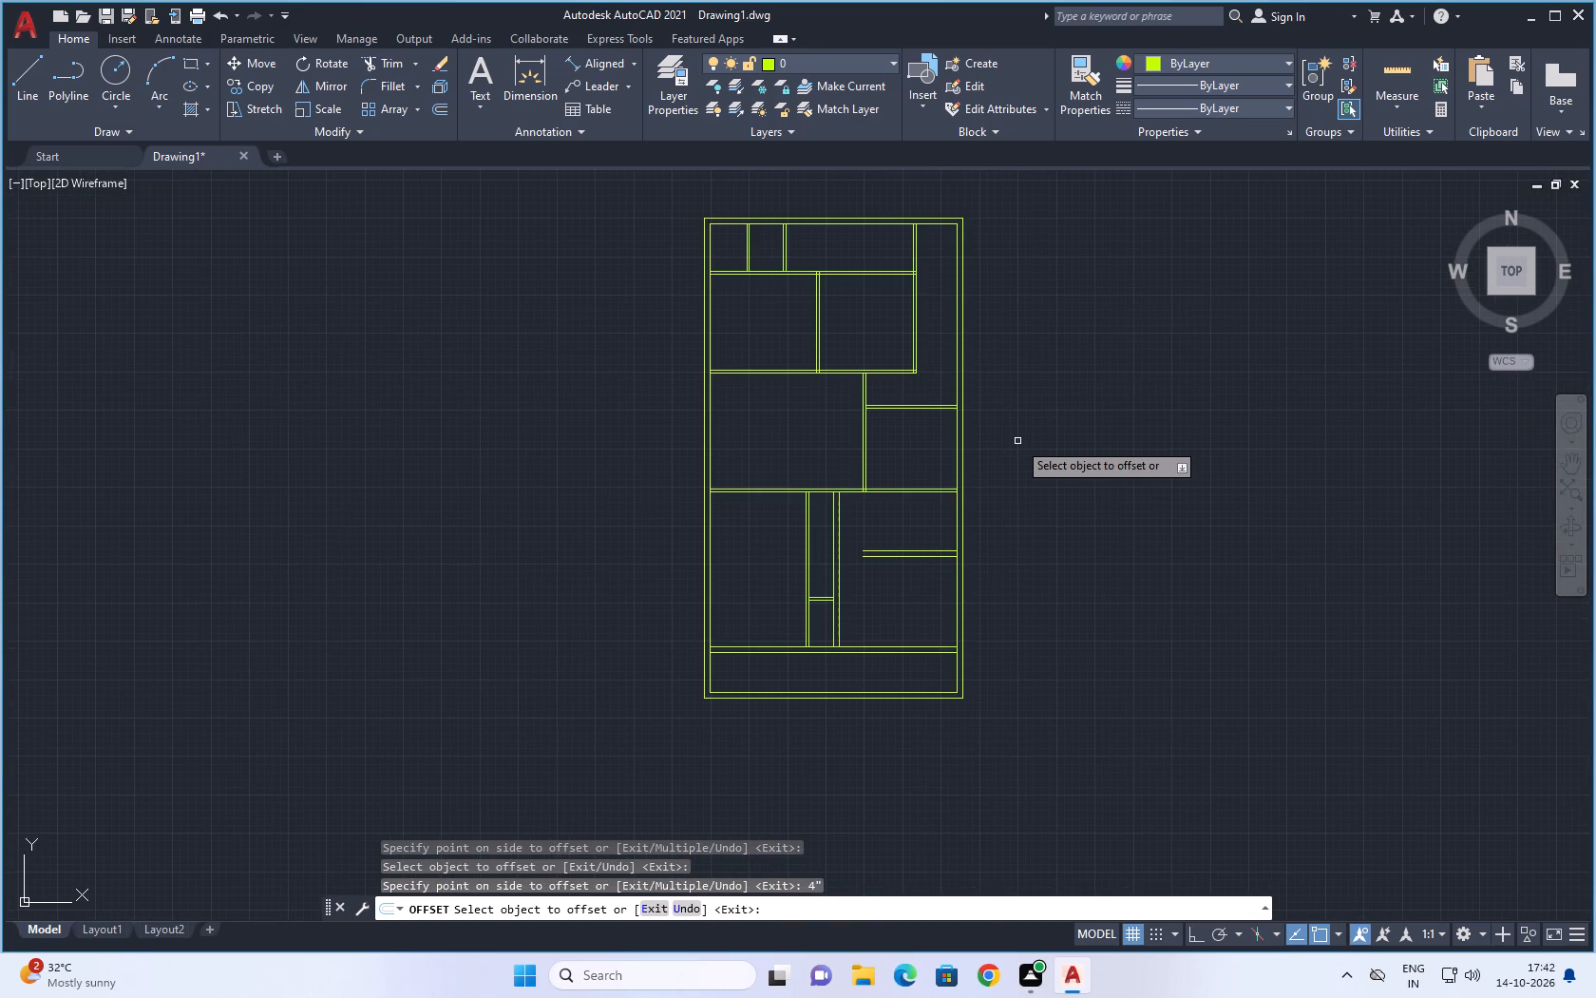
pyautogui.scroll(-1, 1031, 436)
pyautogui.moveTo(1034, 430); pyautogui.dragTo(940, 478, button='middle')
pyautogui.scroll(1, 866, 443)
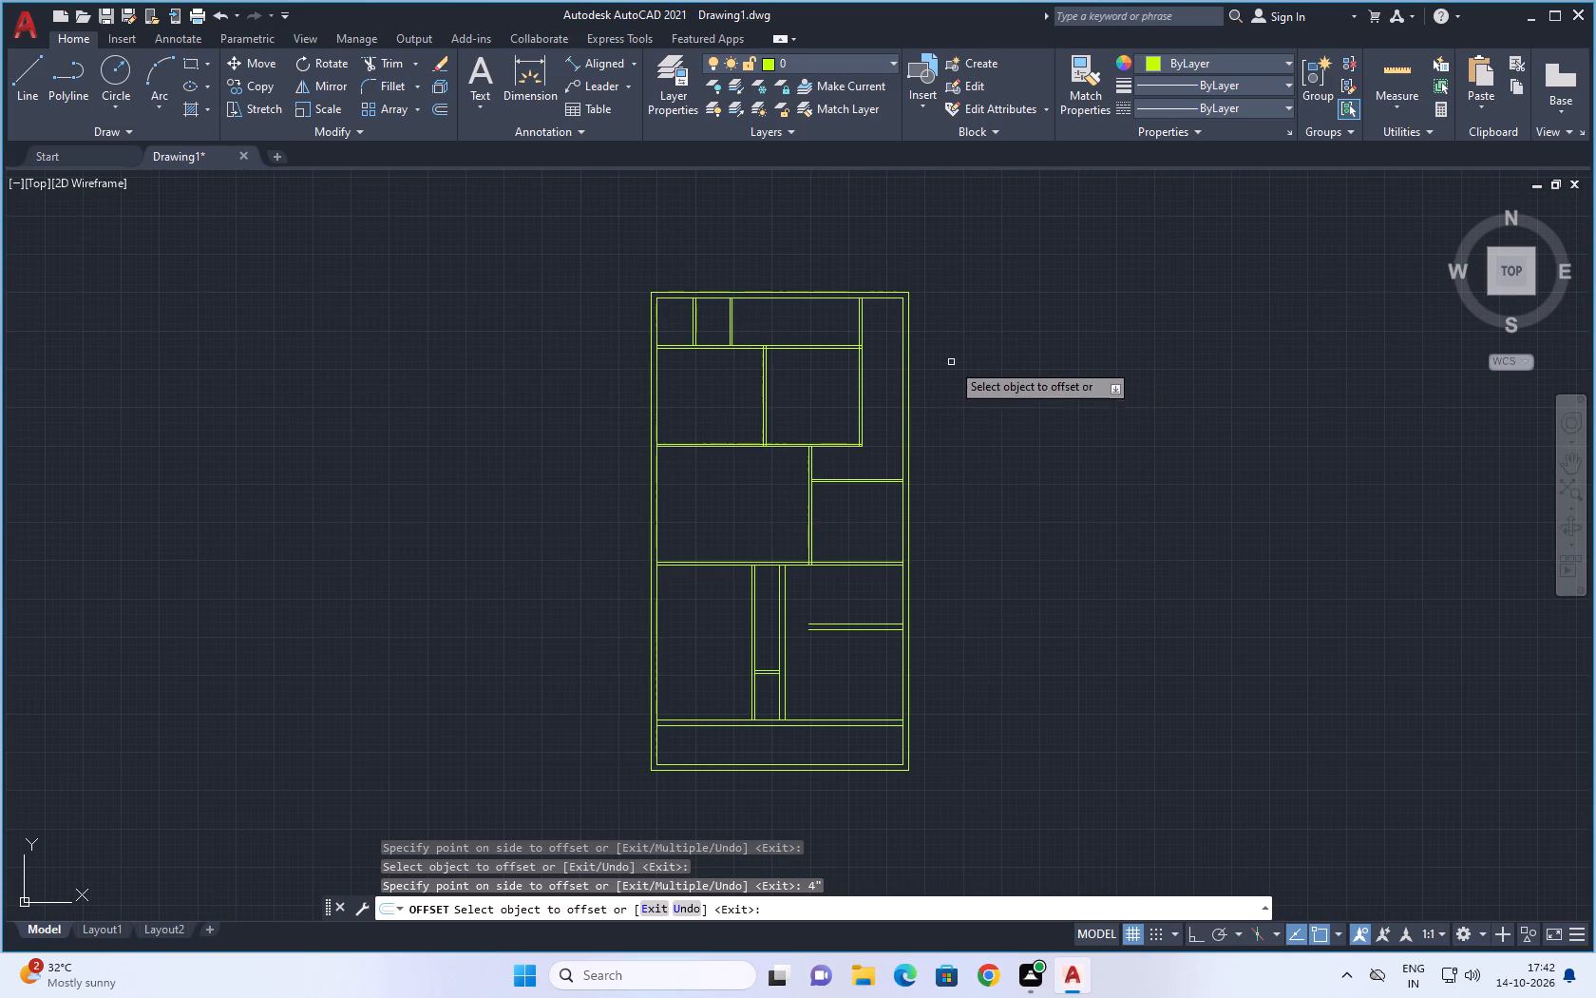
pyautogui.scroll(4, 889, 307)
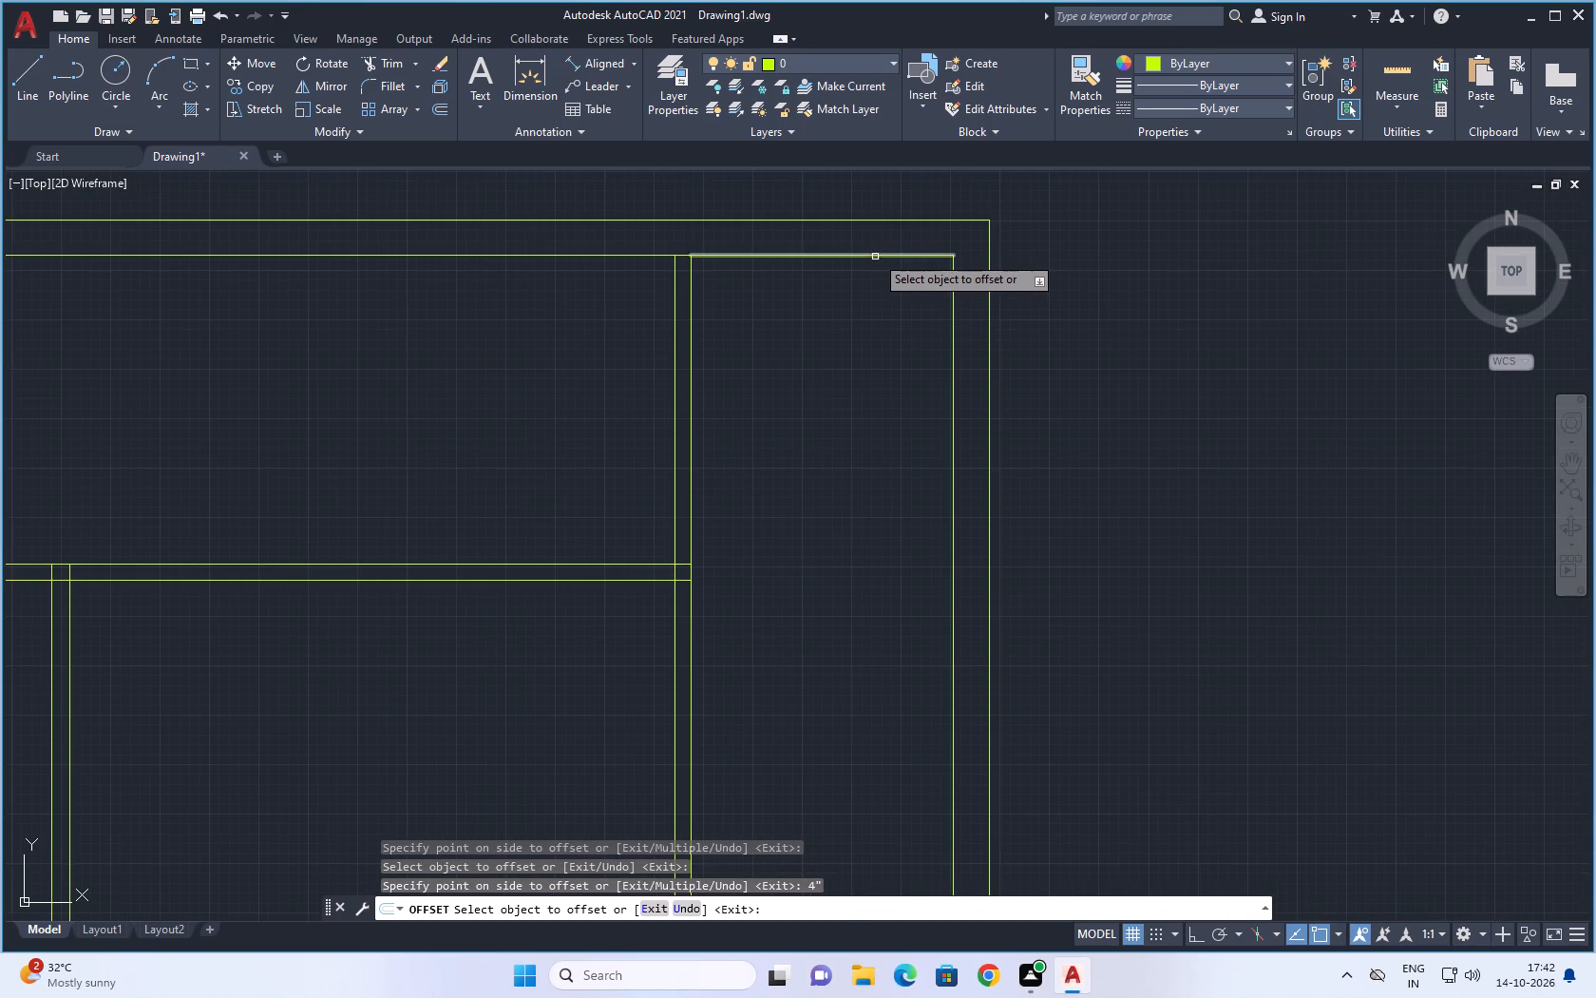
pyautogui.click(875, 255)
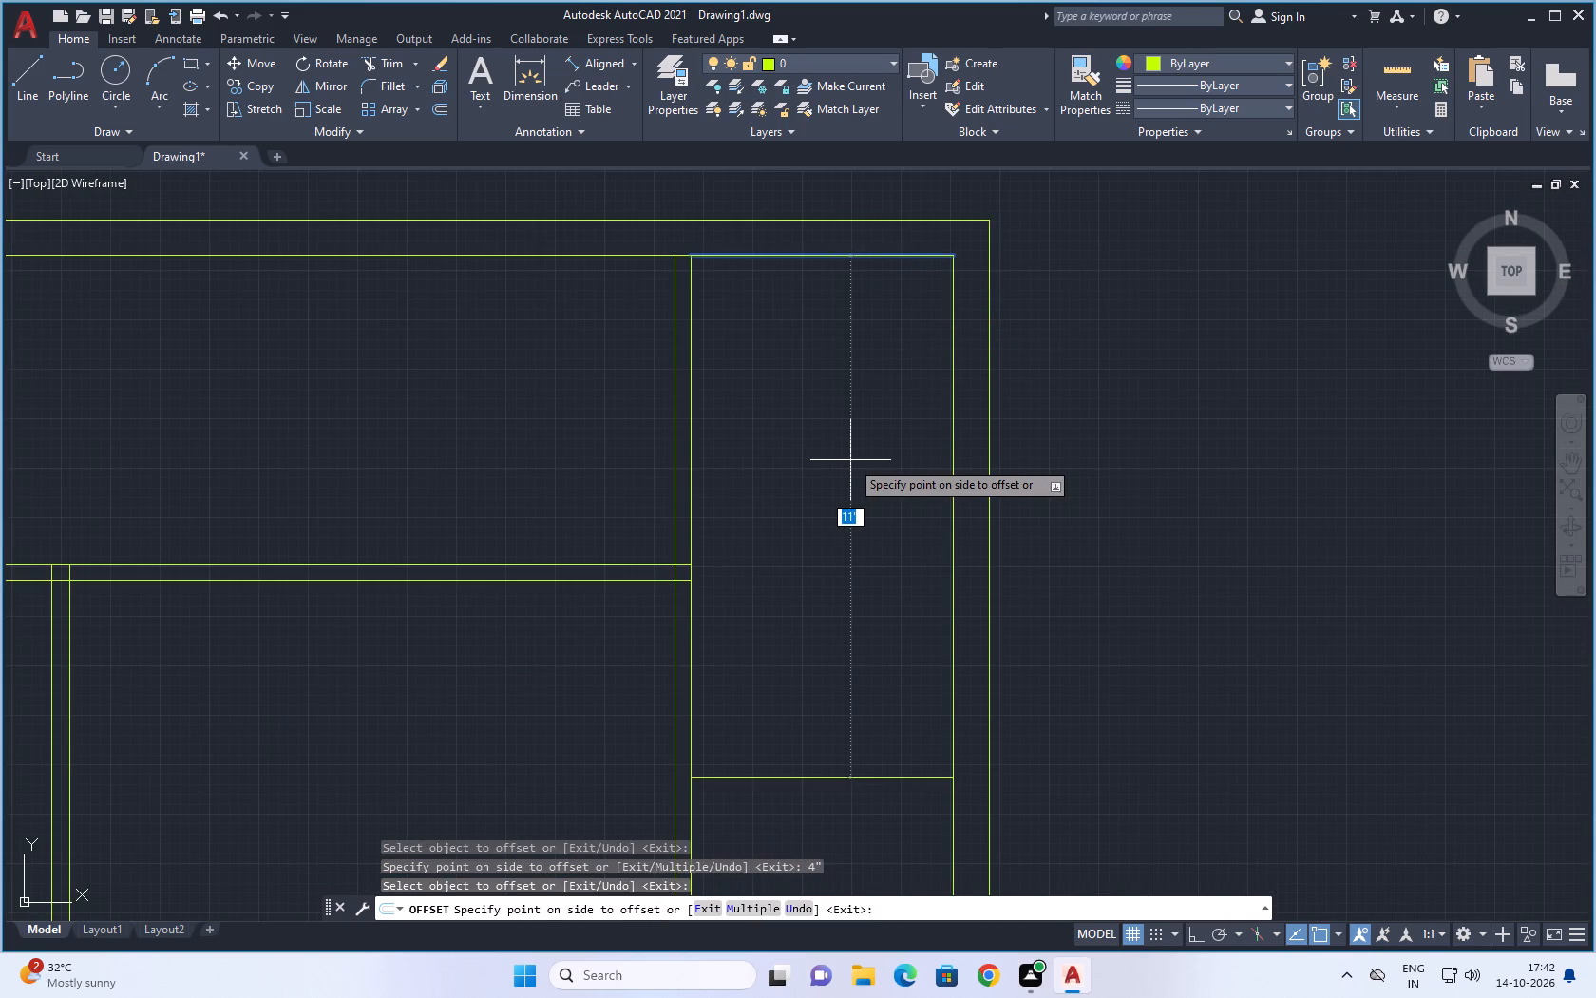
pyautogui.write('8\'6"')
pyautogui.press('Return')
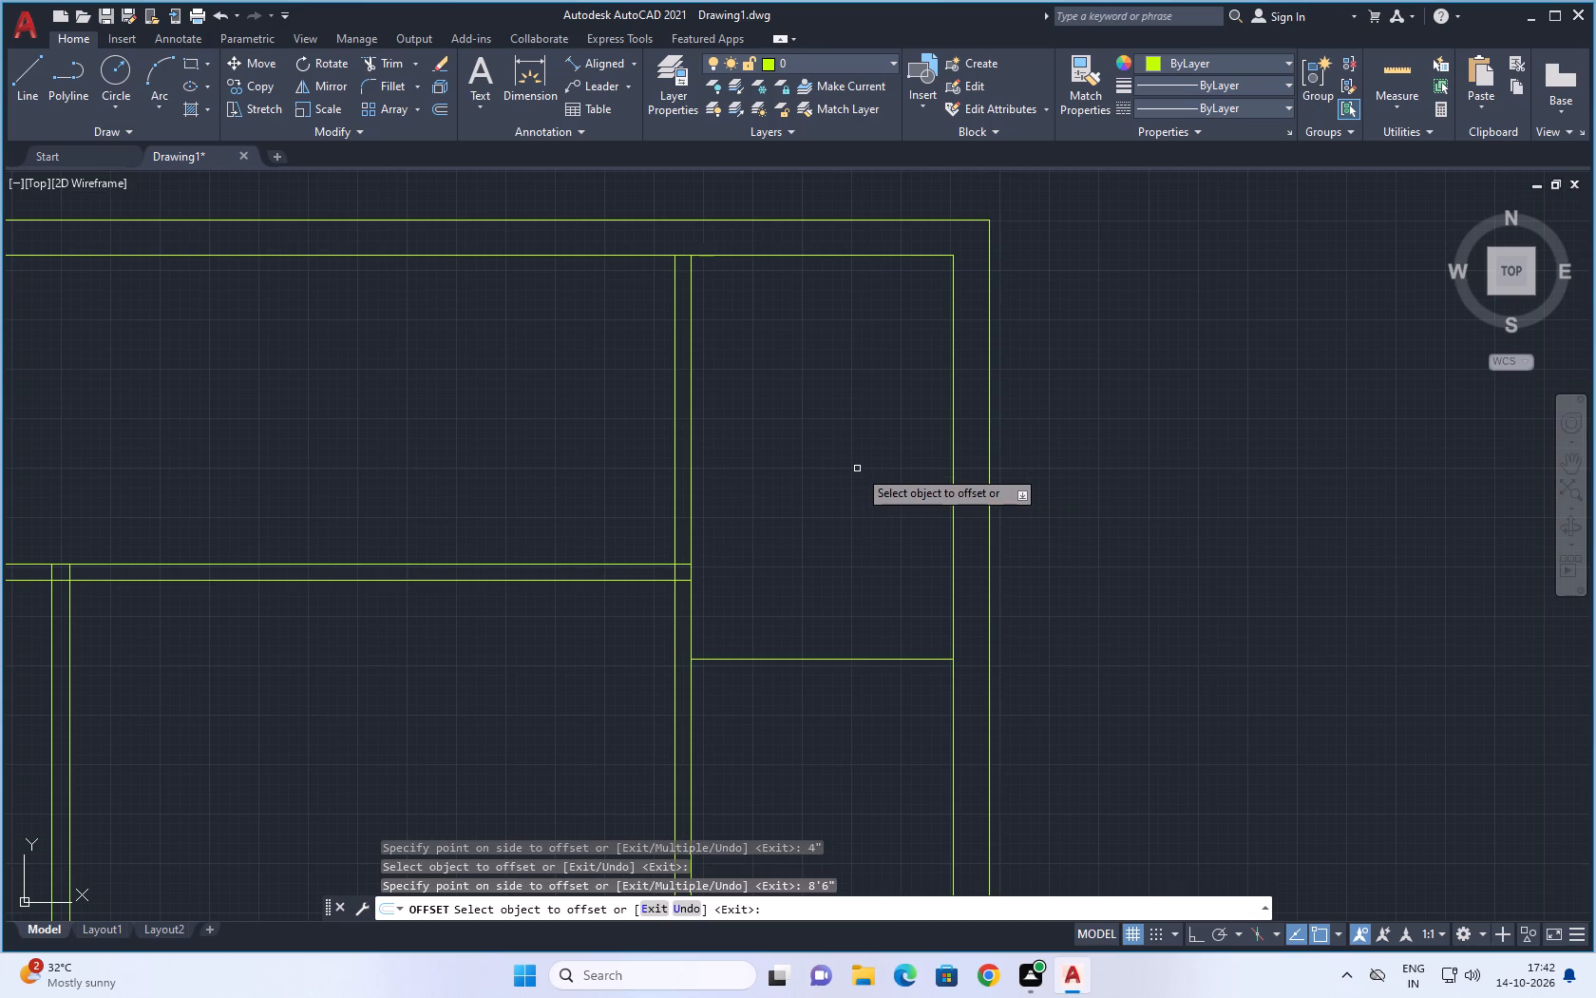
pyautogui.click(831, 660)
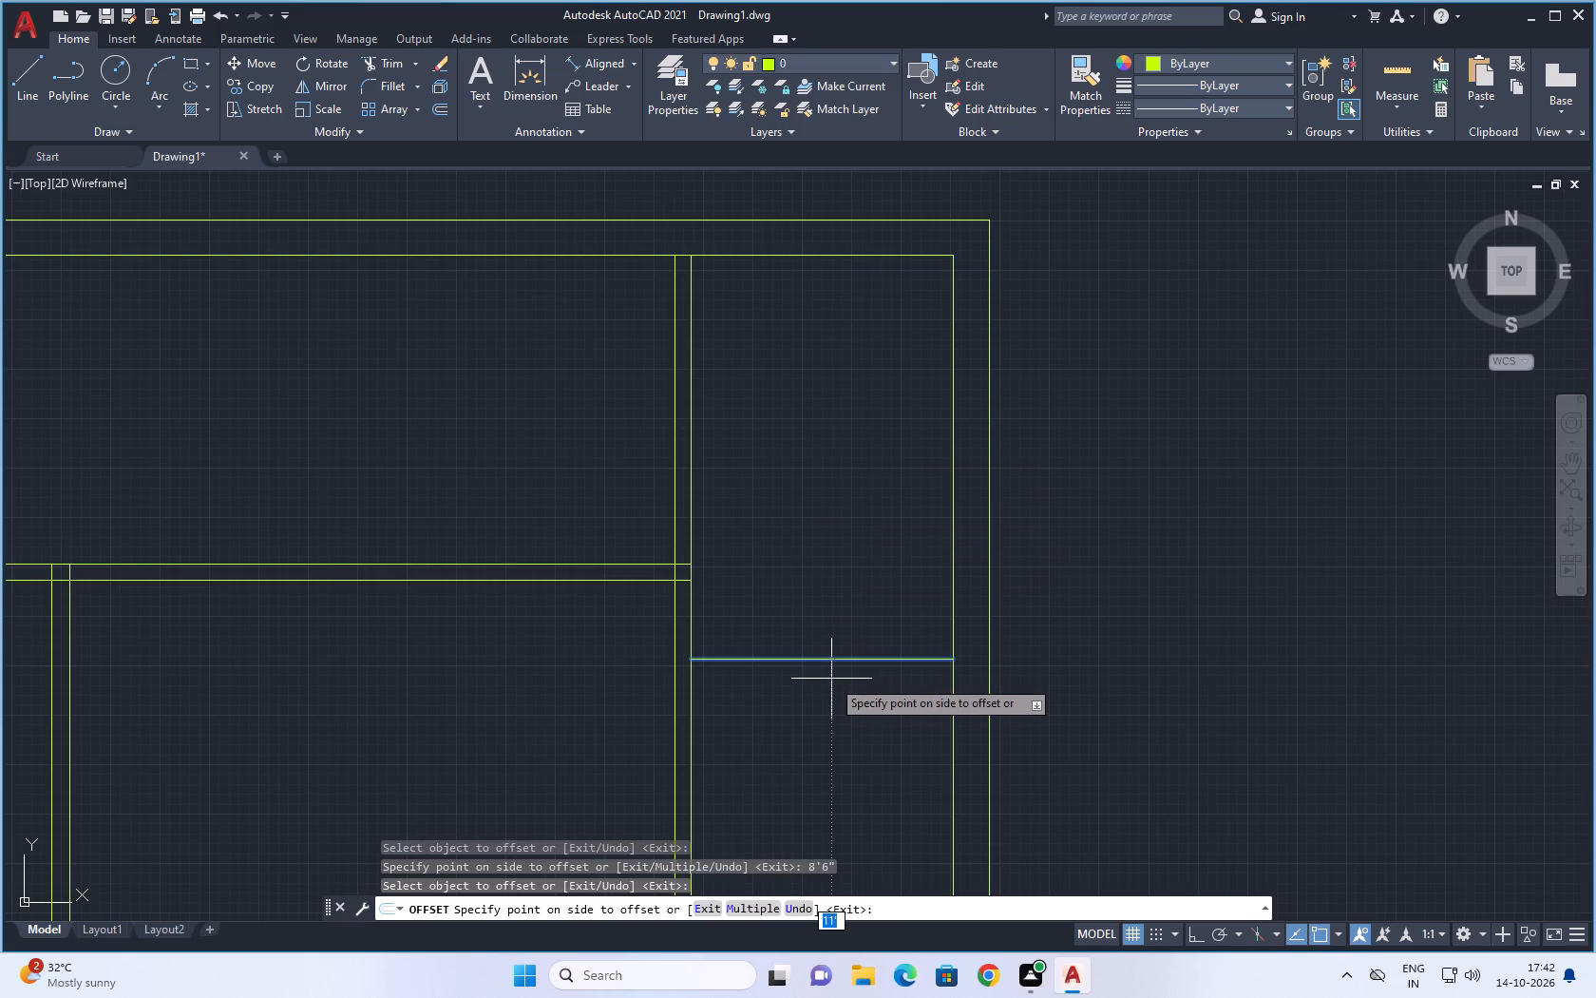
pyautogui.write('4"')
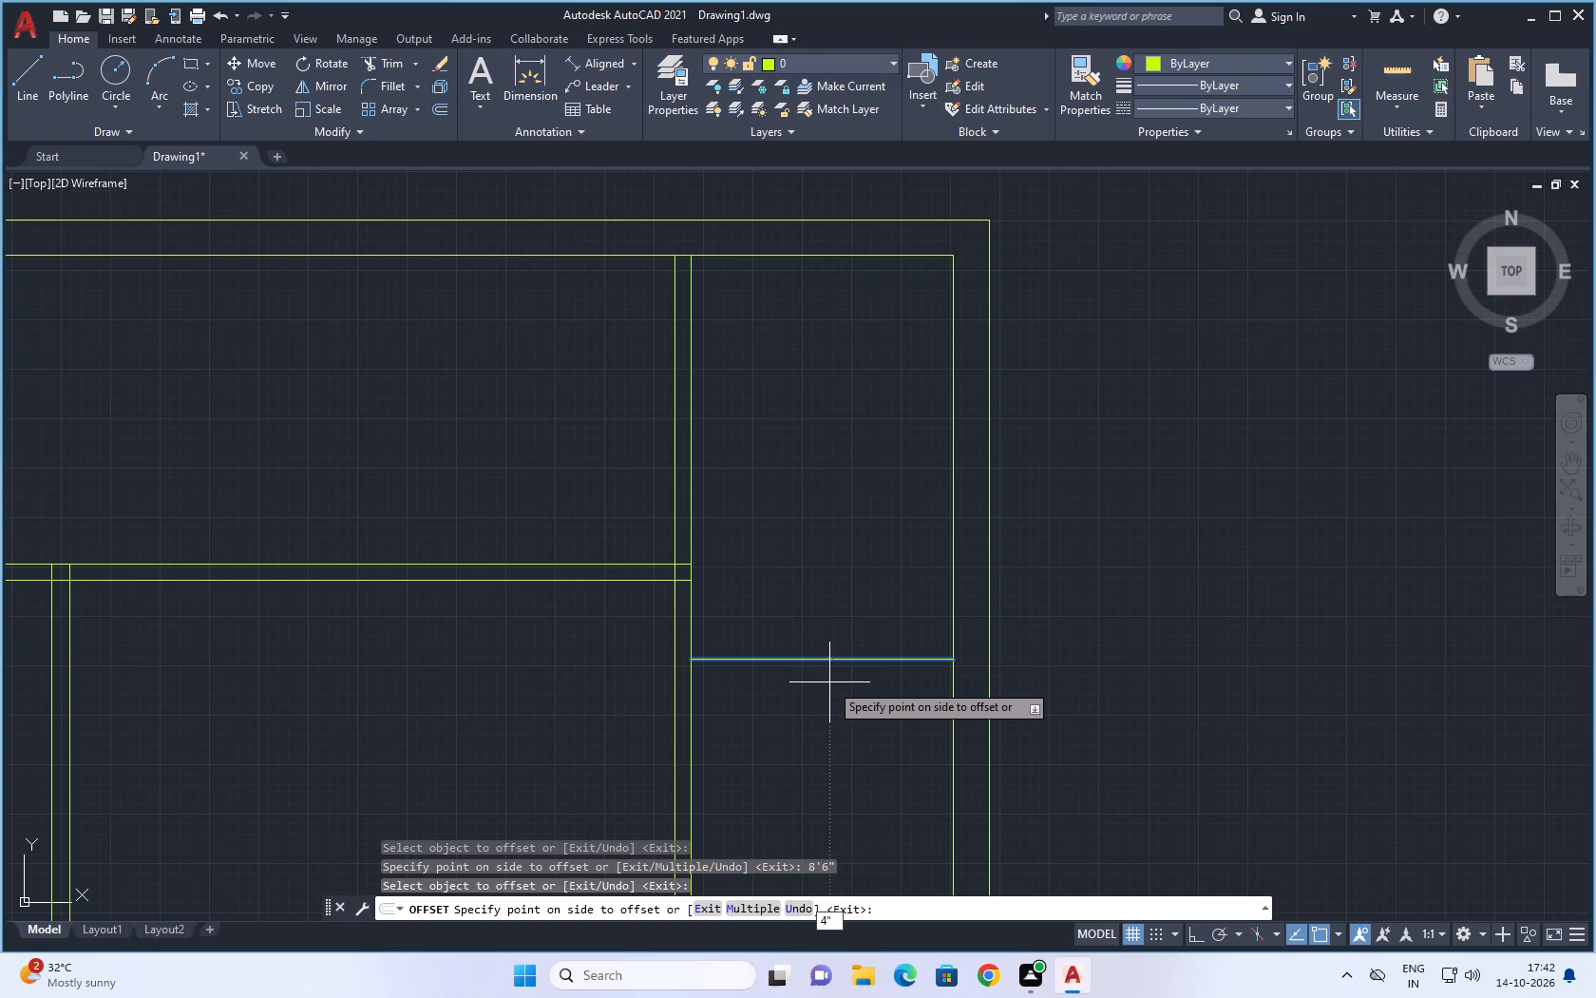
pyautogui.press('Return')
# Offset the lower line of the upper right corner room's partition 5'6" downward, and offset that copy 4" further down.
pyautogui.scroll(-2, 829, 682)
pyautogui.moveTo(837, 721); pyautogui.dragTo(831, 575, button='middle')
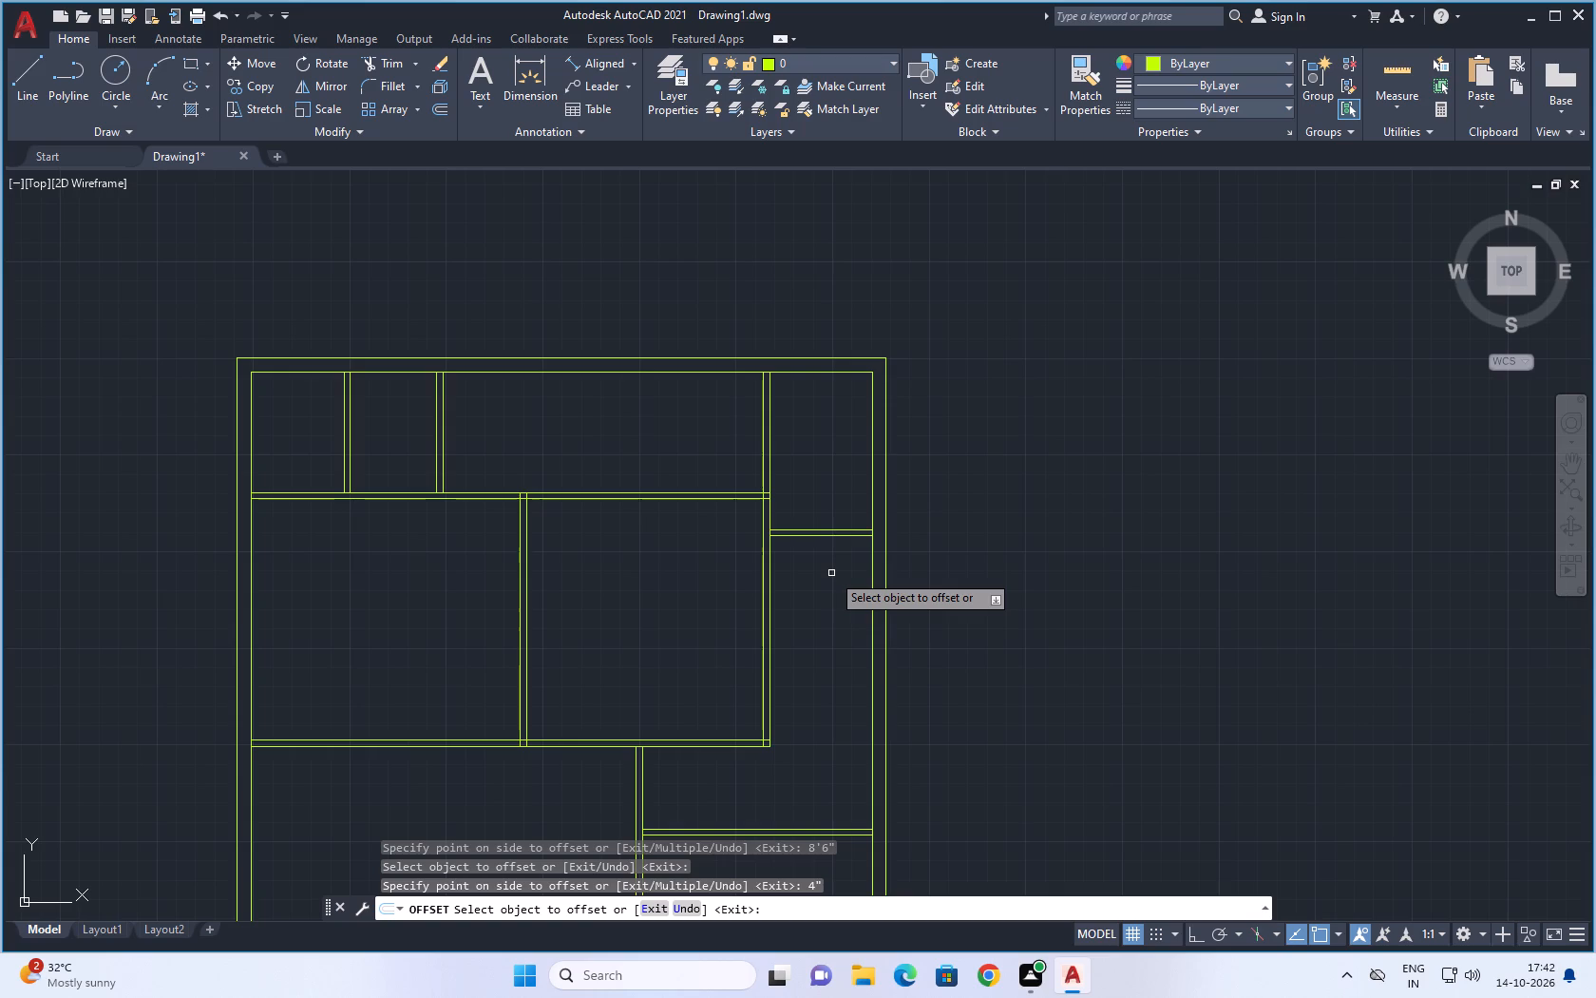
pyautogui.scroll(1, 831, 573)
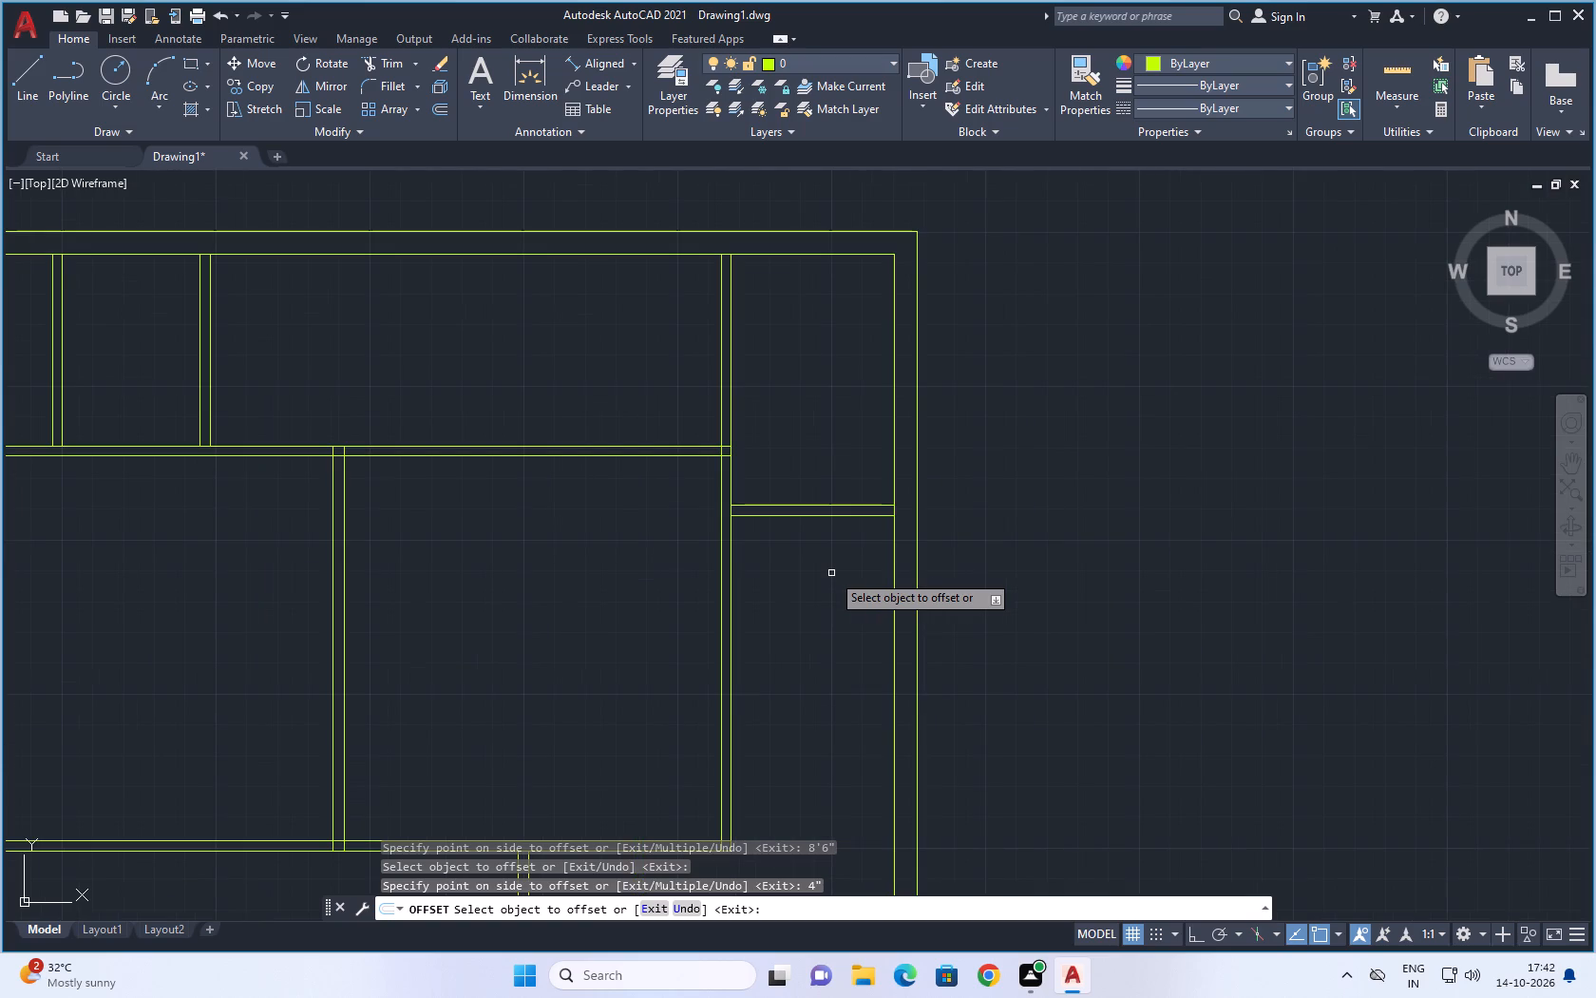
pyautogui.click(842, 517)
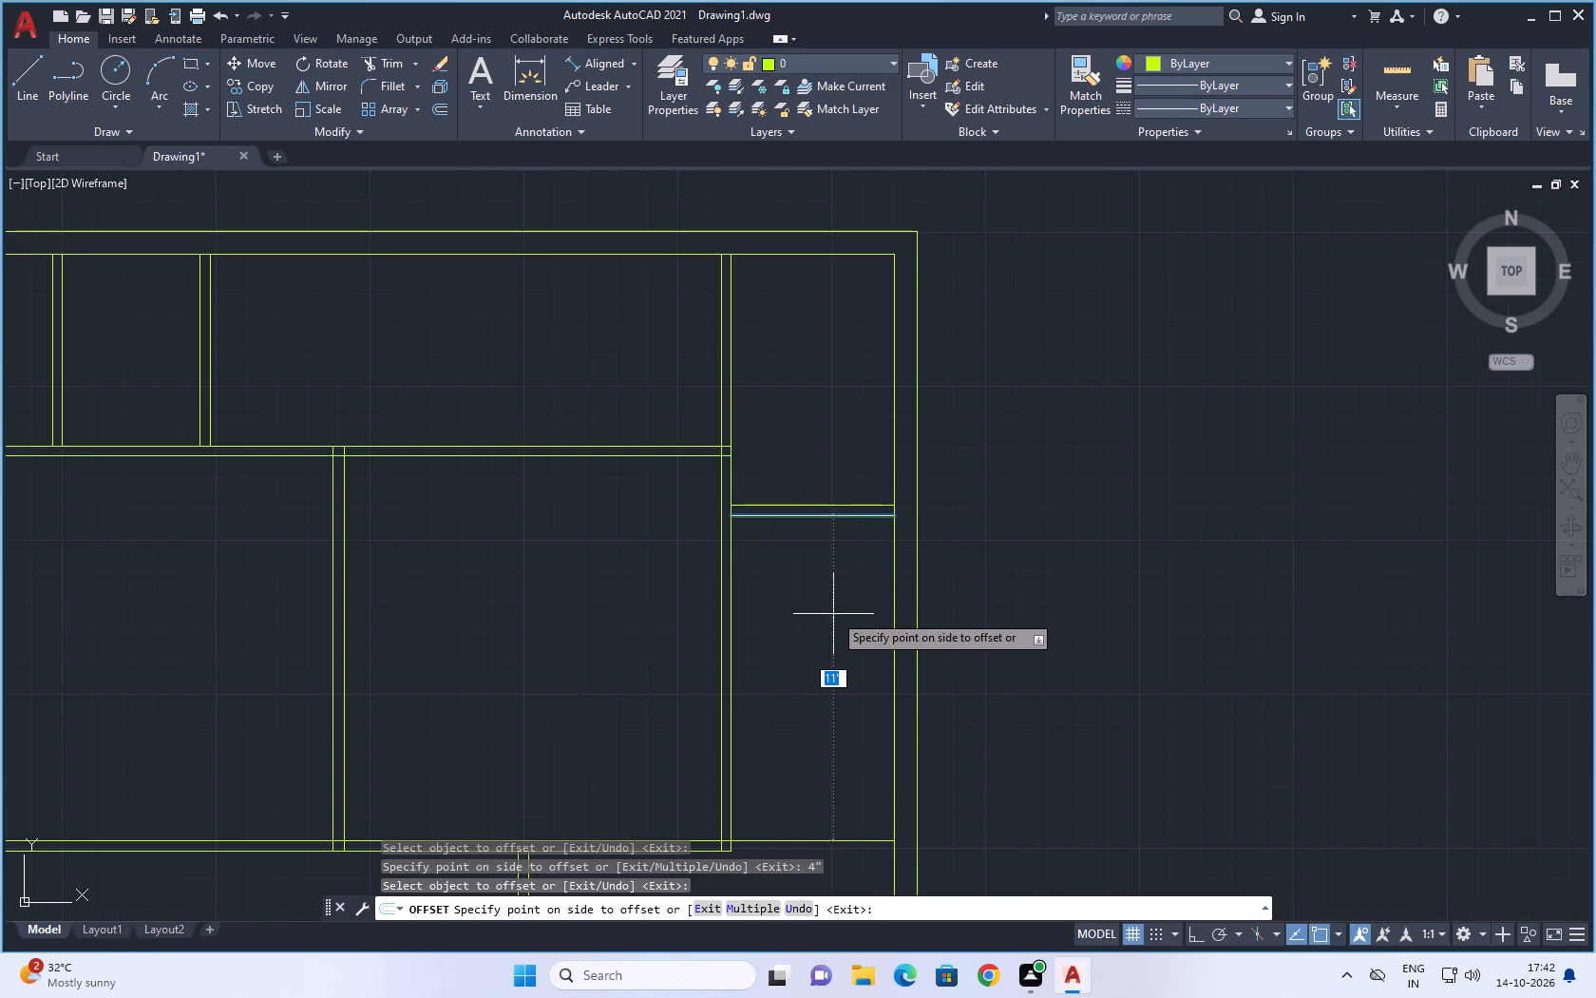
pyautogui.write('5\'6"')
pyautogui.press('Return')
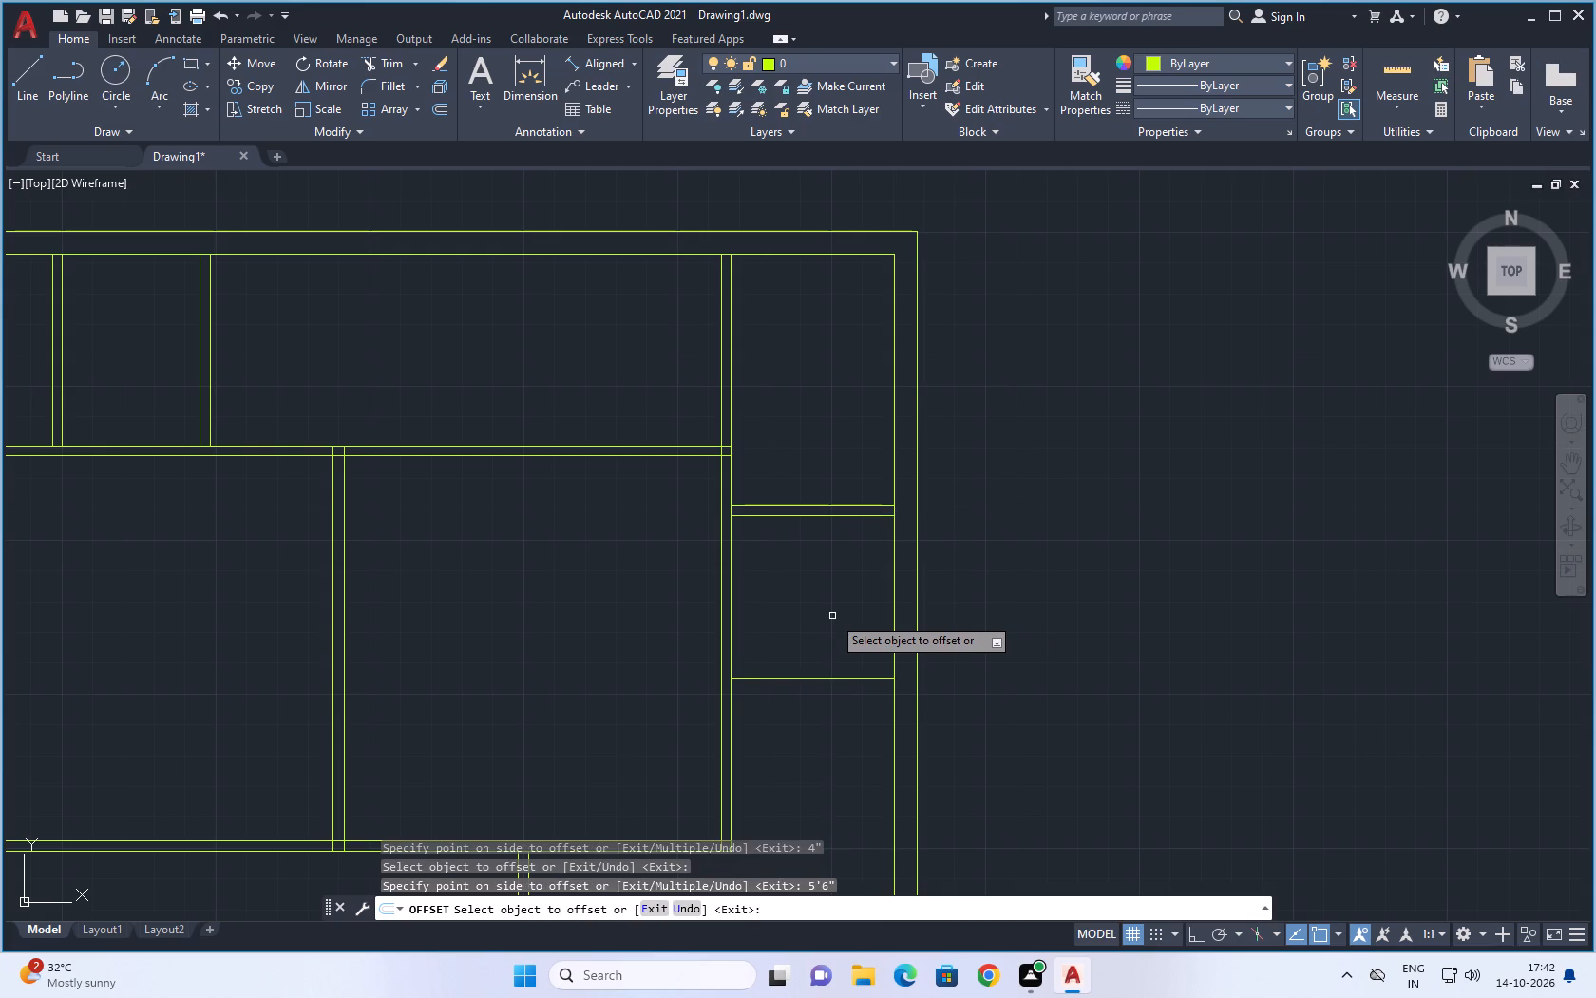
pyautogui.scroll(-1, 832, 616)
pyautogui.moveTo(832, 646); pyautogui.dragTo(823, 563, button='middle')
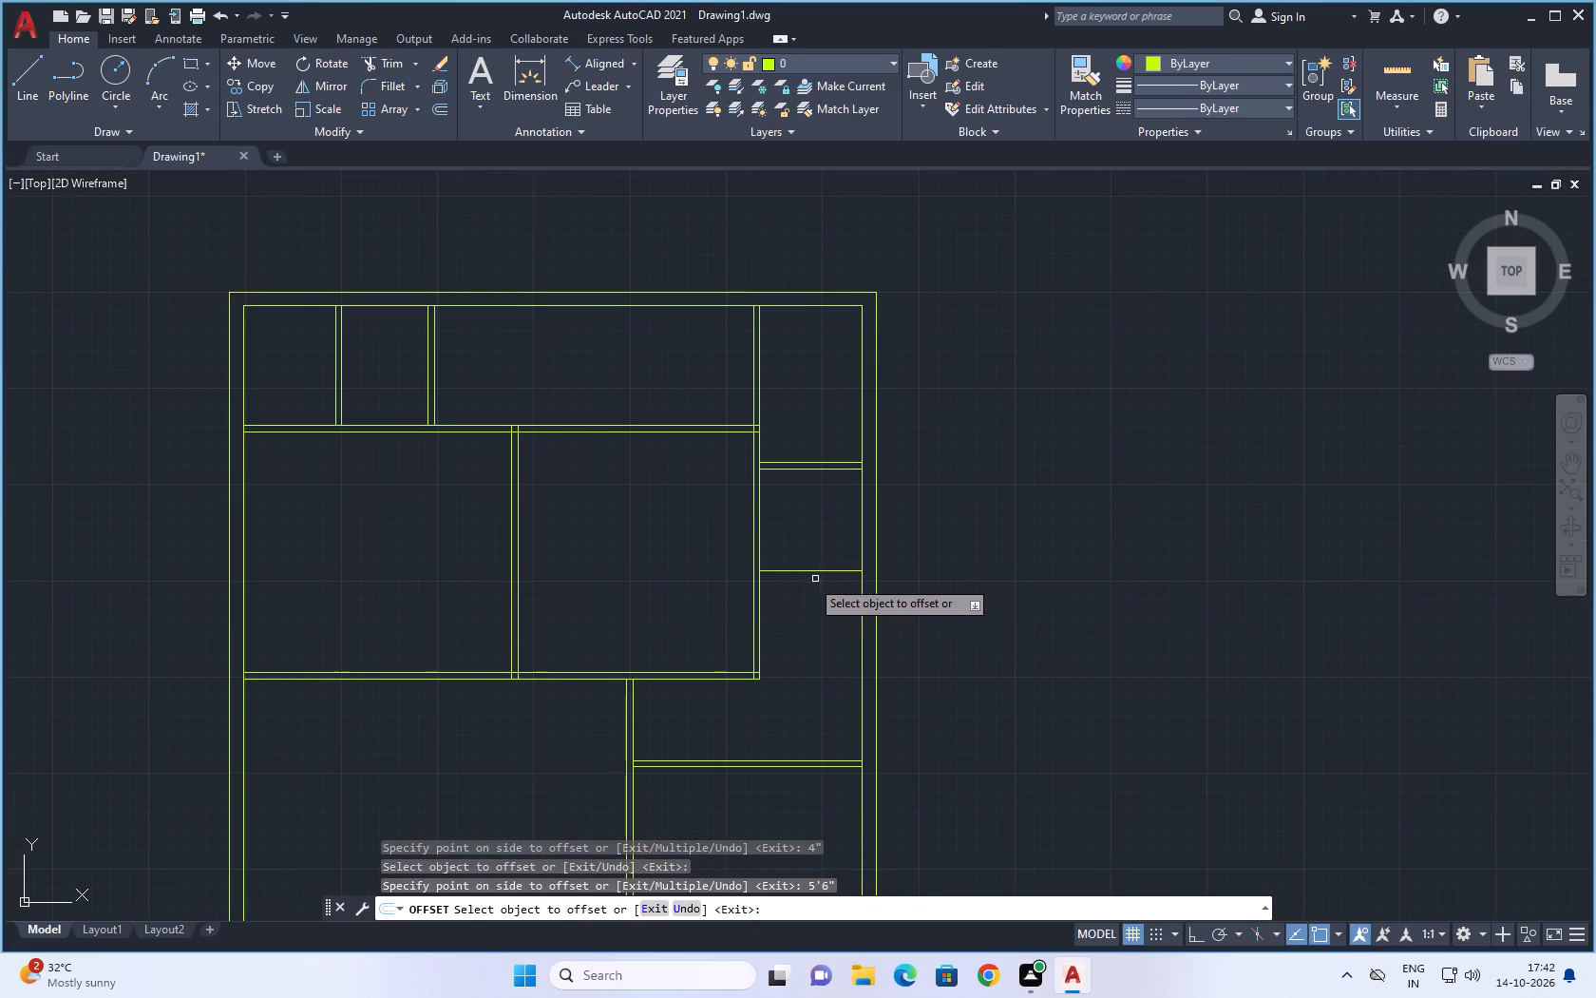
pyautogui.scroll(1, 796, 569)
pyautogui.click(798, 573)
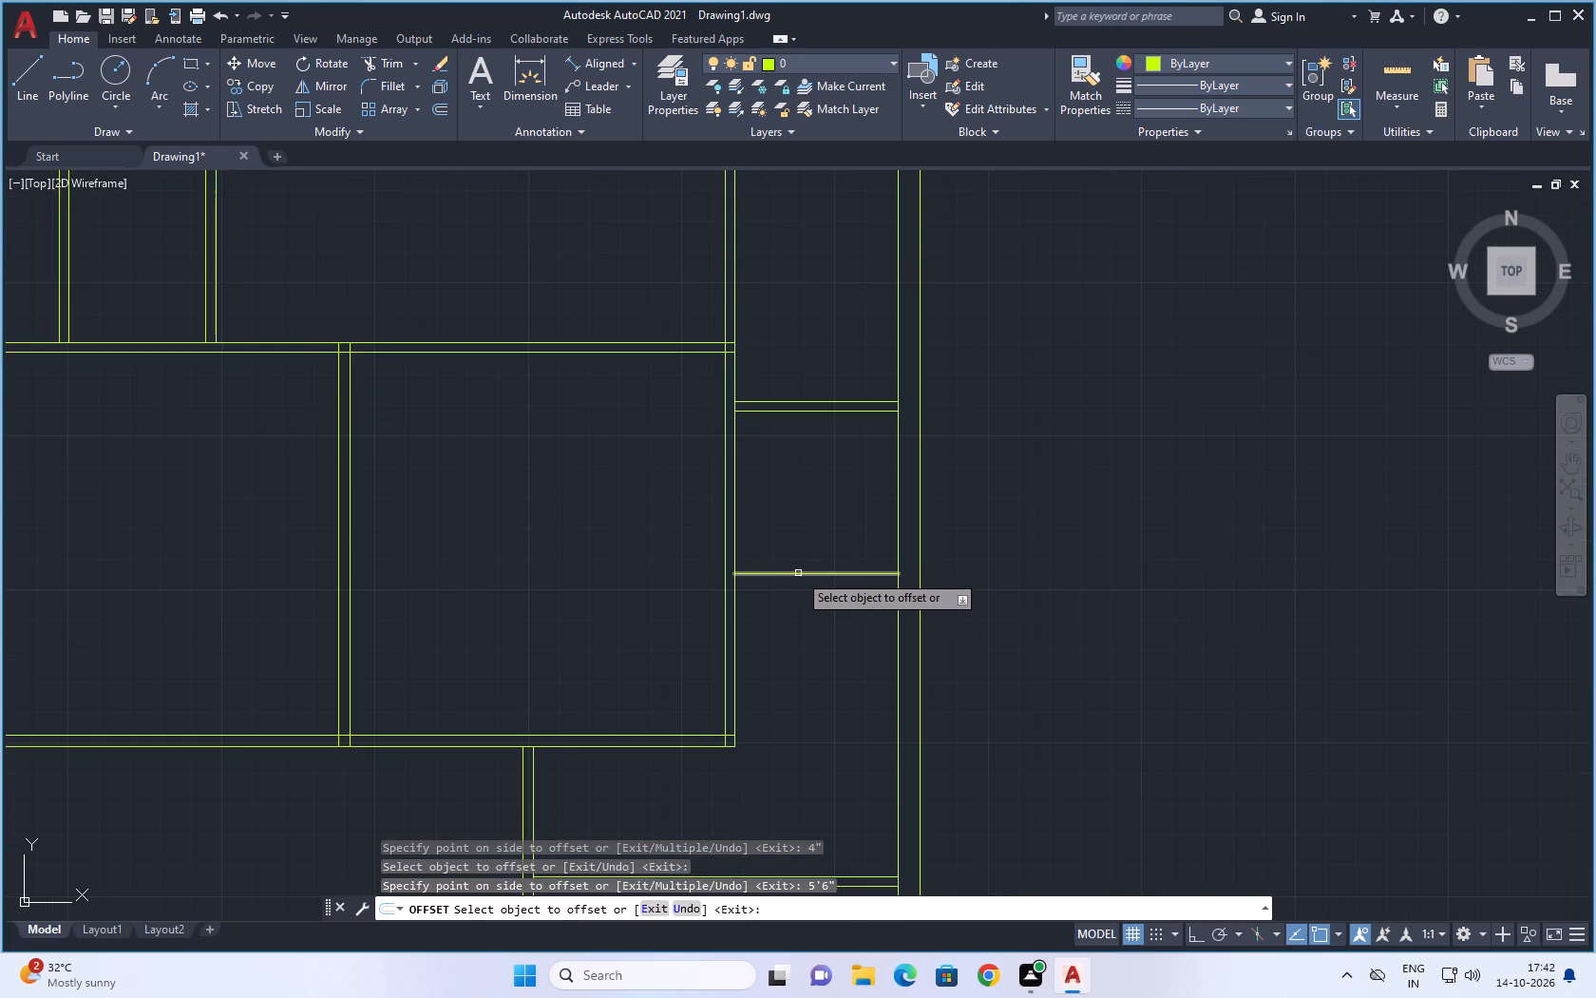
pyautogui.write('4"')
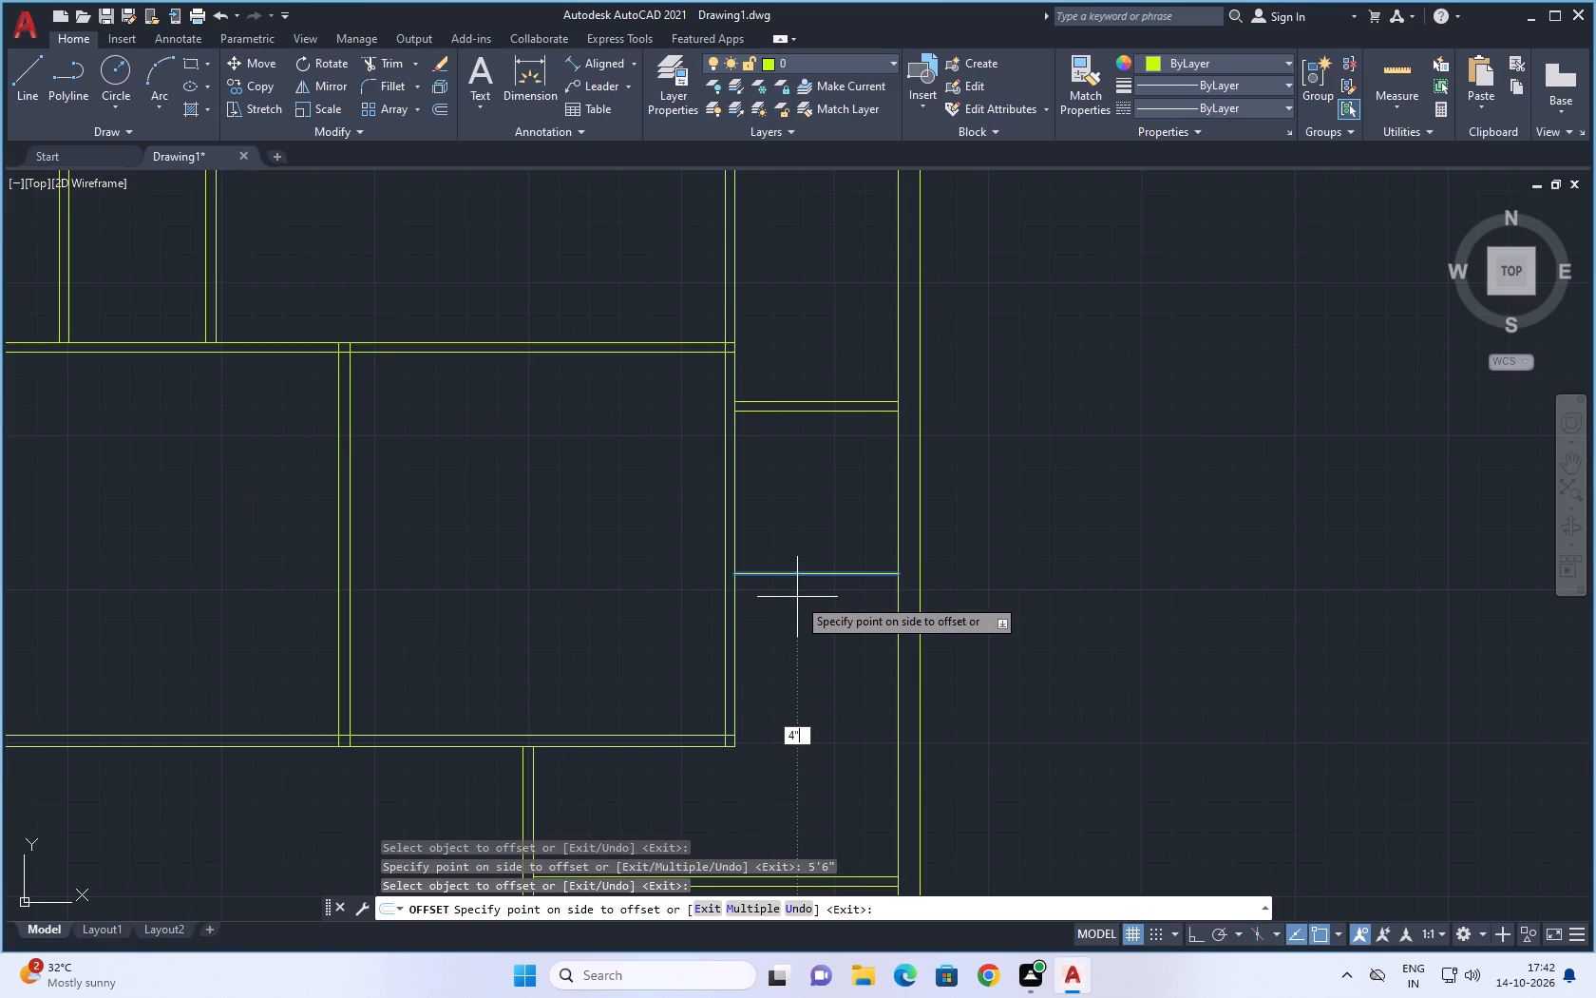
pyautogui.press('Return')
# Look over the whole floor plan, checking the right-side partitions and the layout of the lower rooms.
pyautogui.scroll(-2, 797, 597)
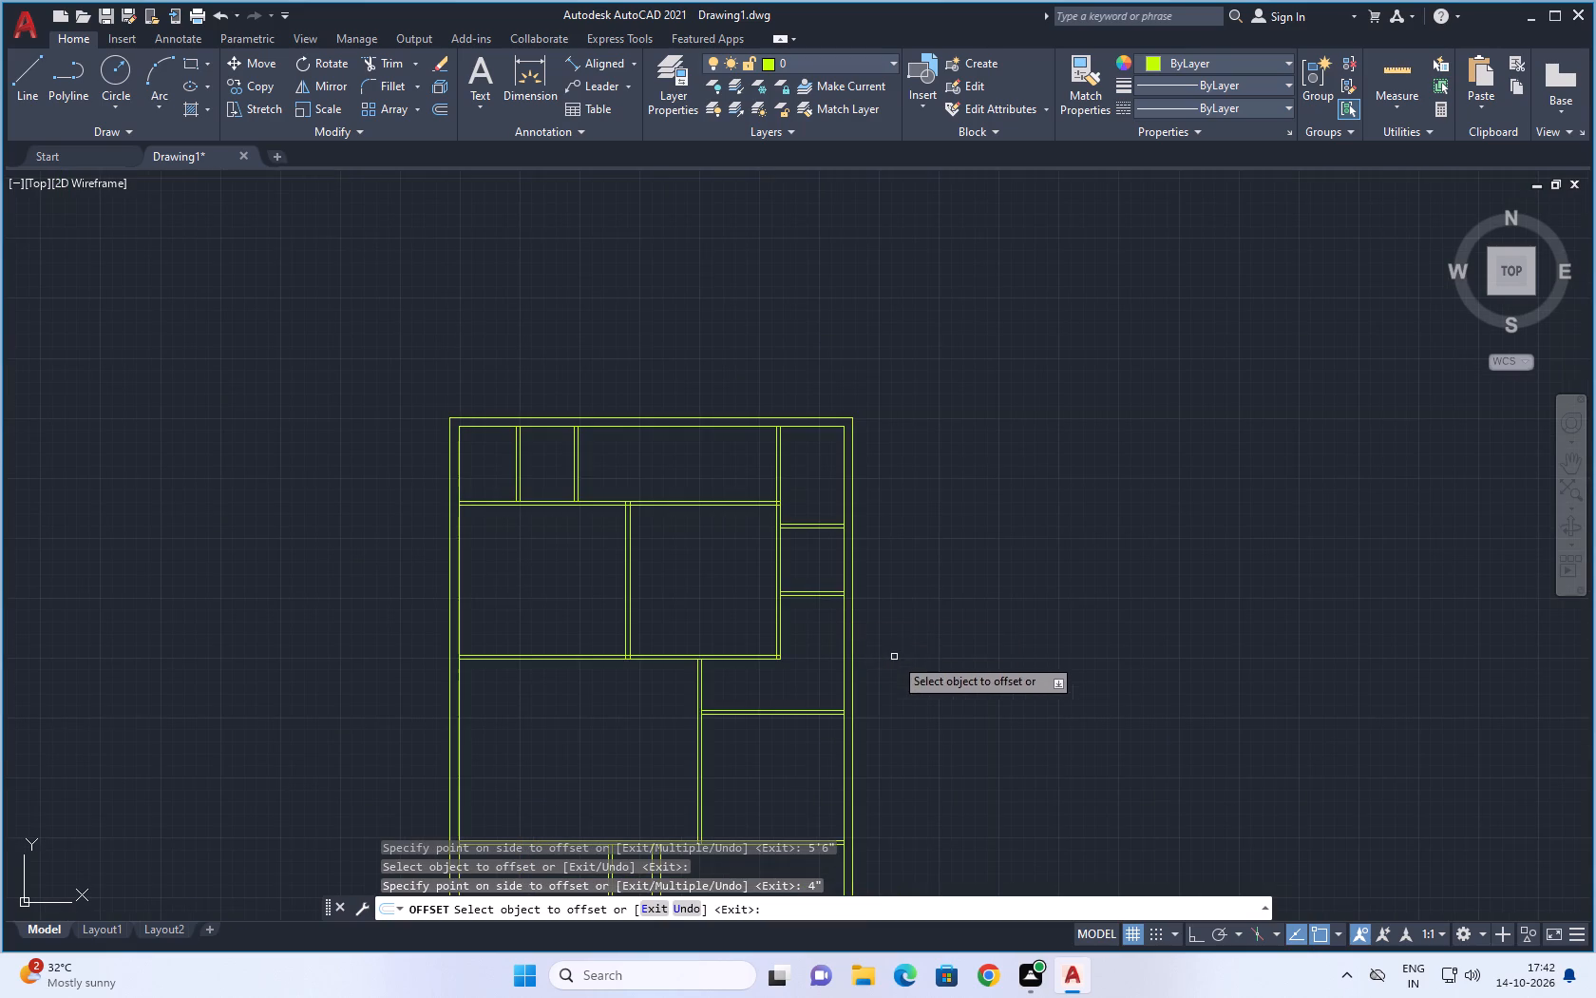
pyautogui.moveTo(894, 657); pyautogui.dragTo(894, 624, button='middle')
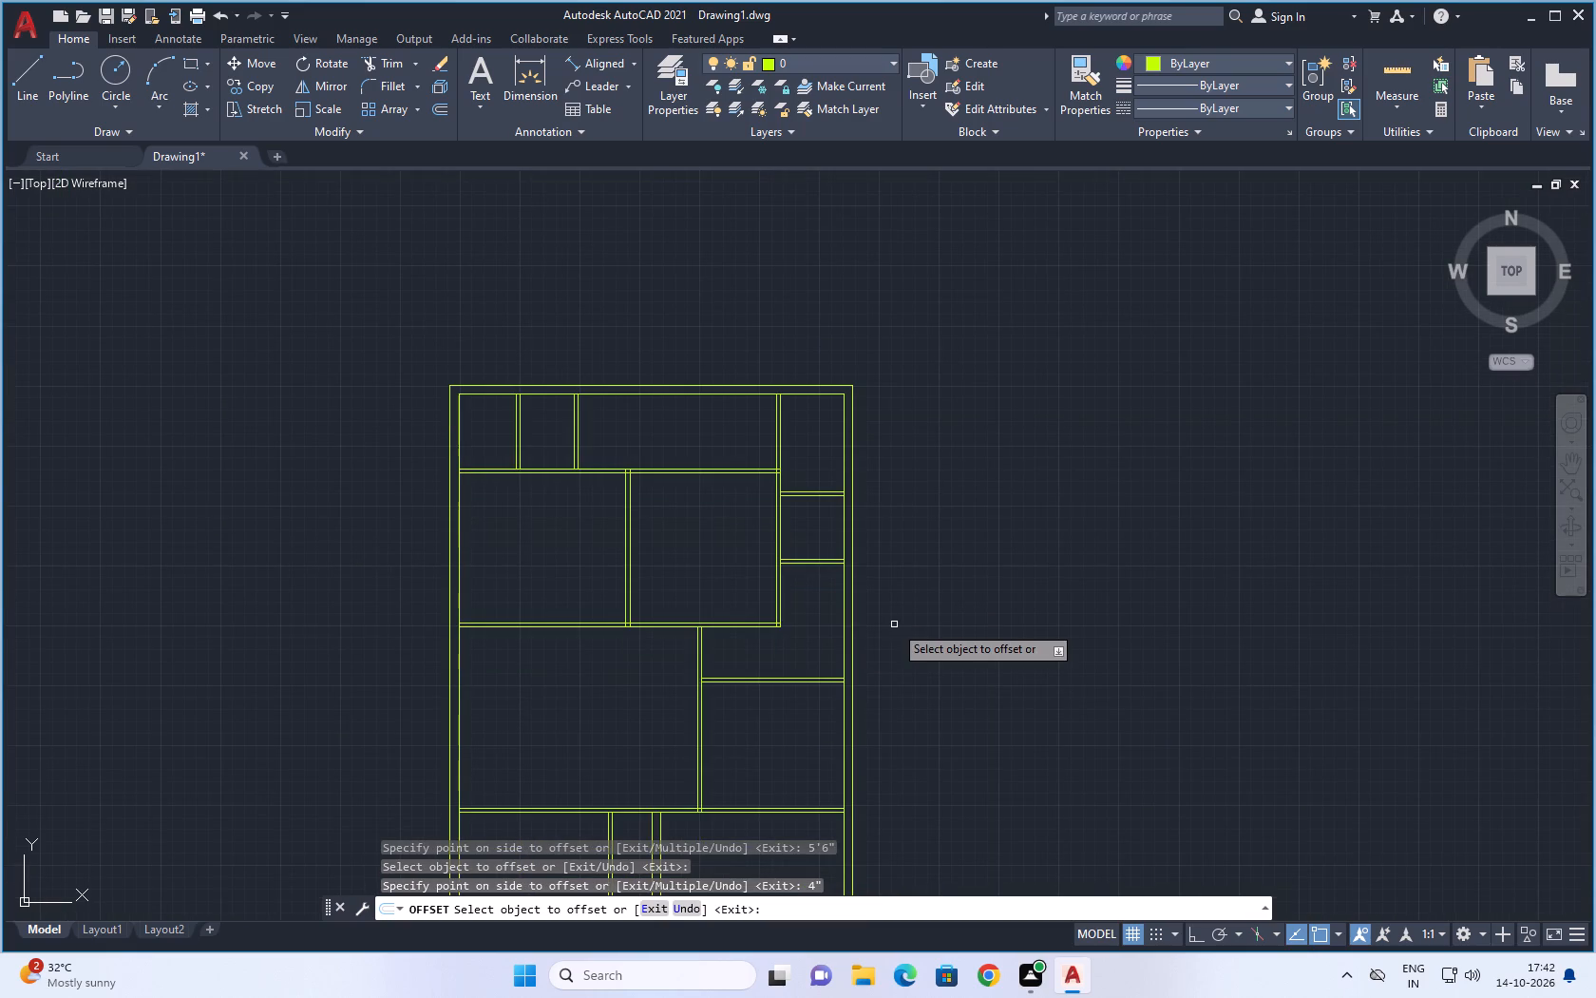
pyautogui.scroll(-1, 895, 624)
pyautogui.moveTo(906, 655); pyautogui.dragTo(919, 625, button='middle')
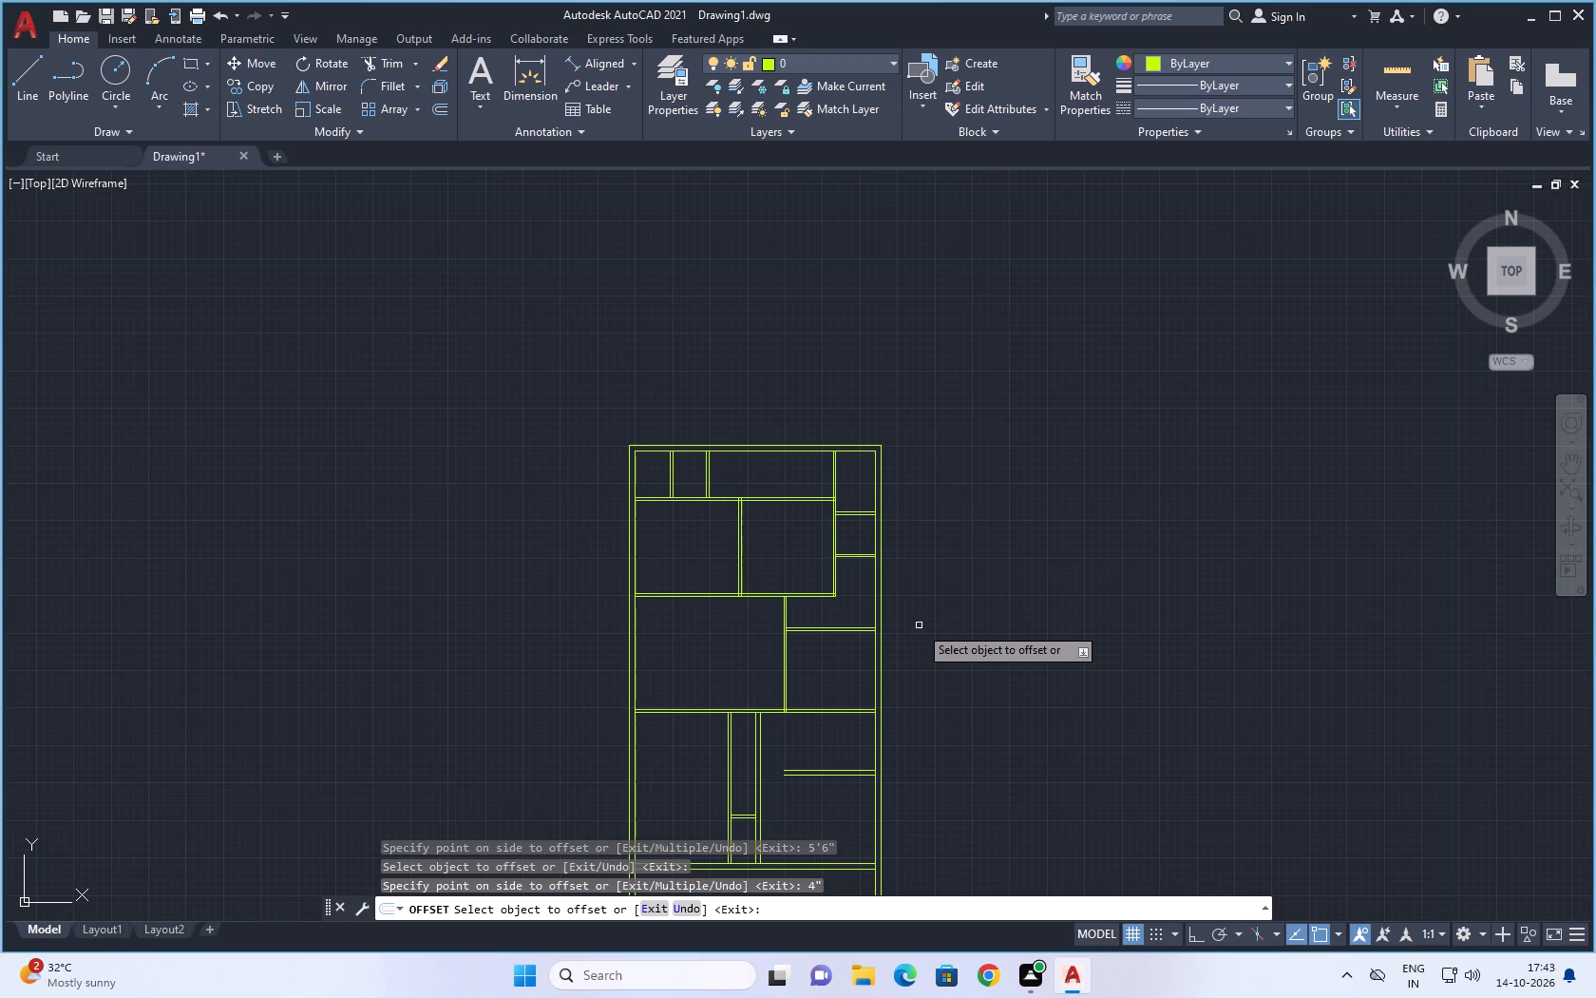
pyautogui.scroll(-1, 919, 625)
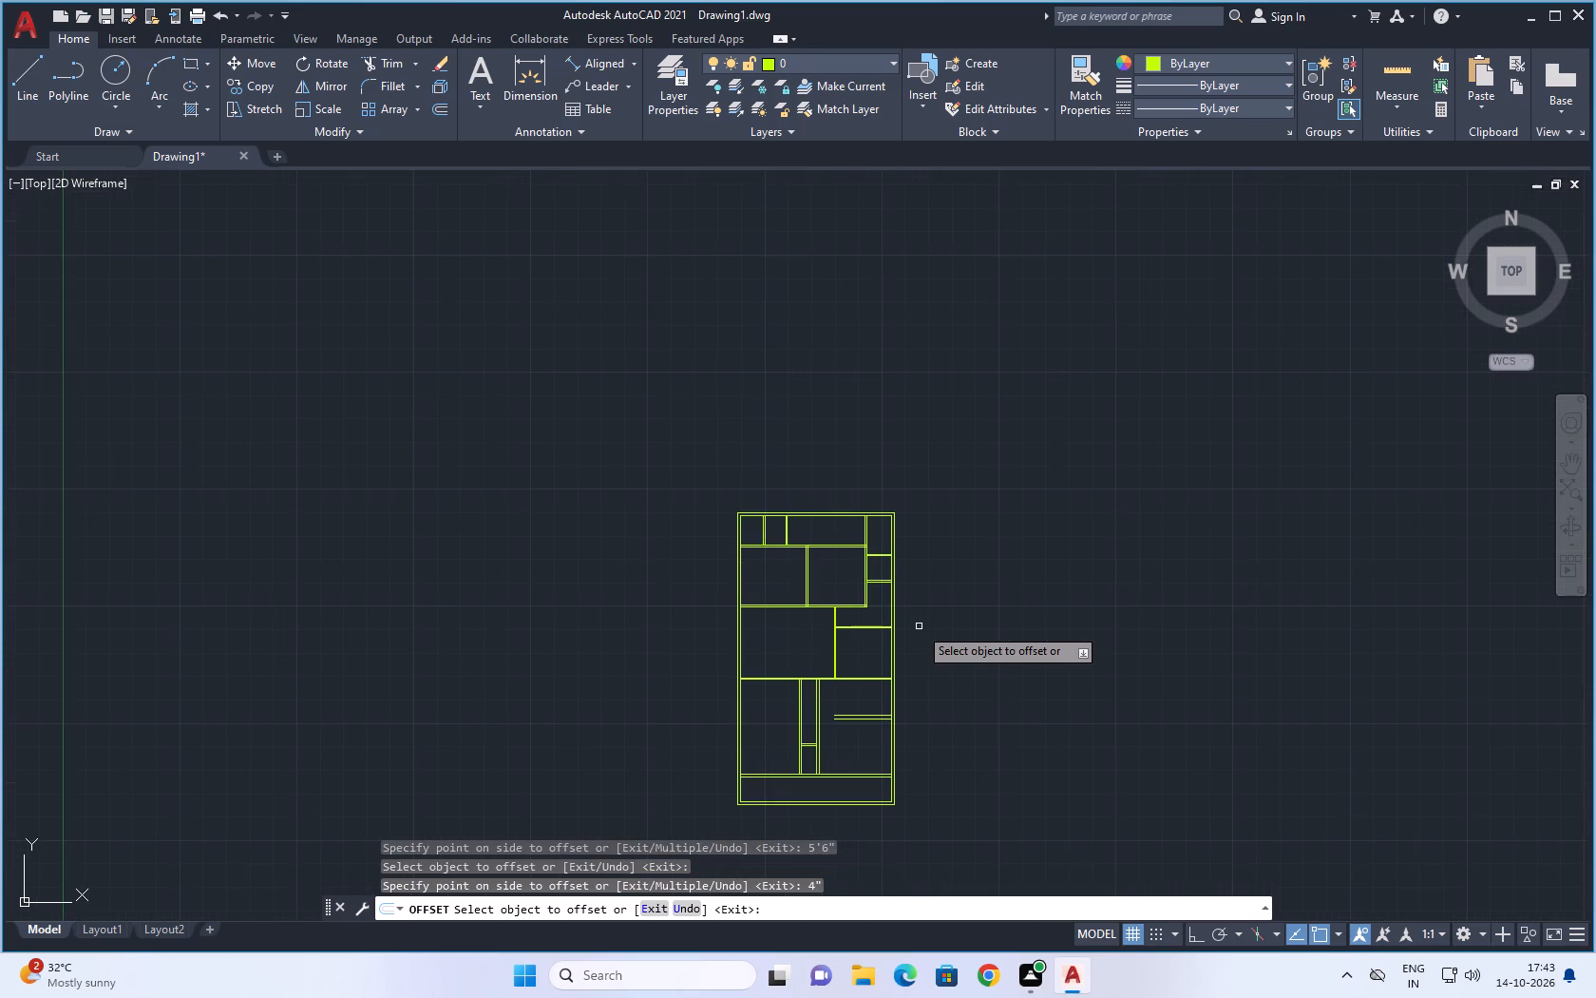
pyautogui.moveTo(922, 615); pyautogui.dragTo(947, 566, button='middle')
pyautogui.moveTo(946, 641); pyautogui.dragTo(942, 578, button='middle')
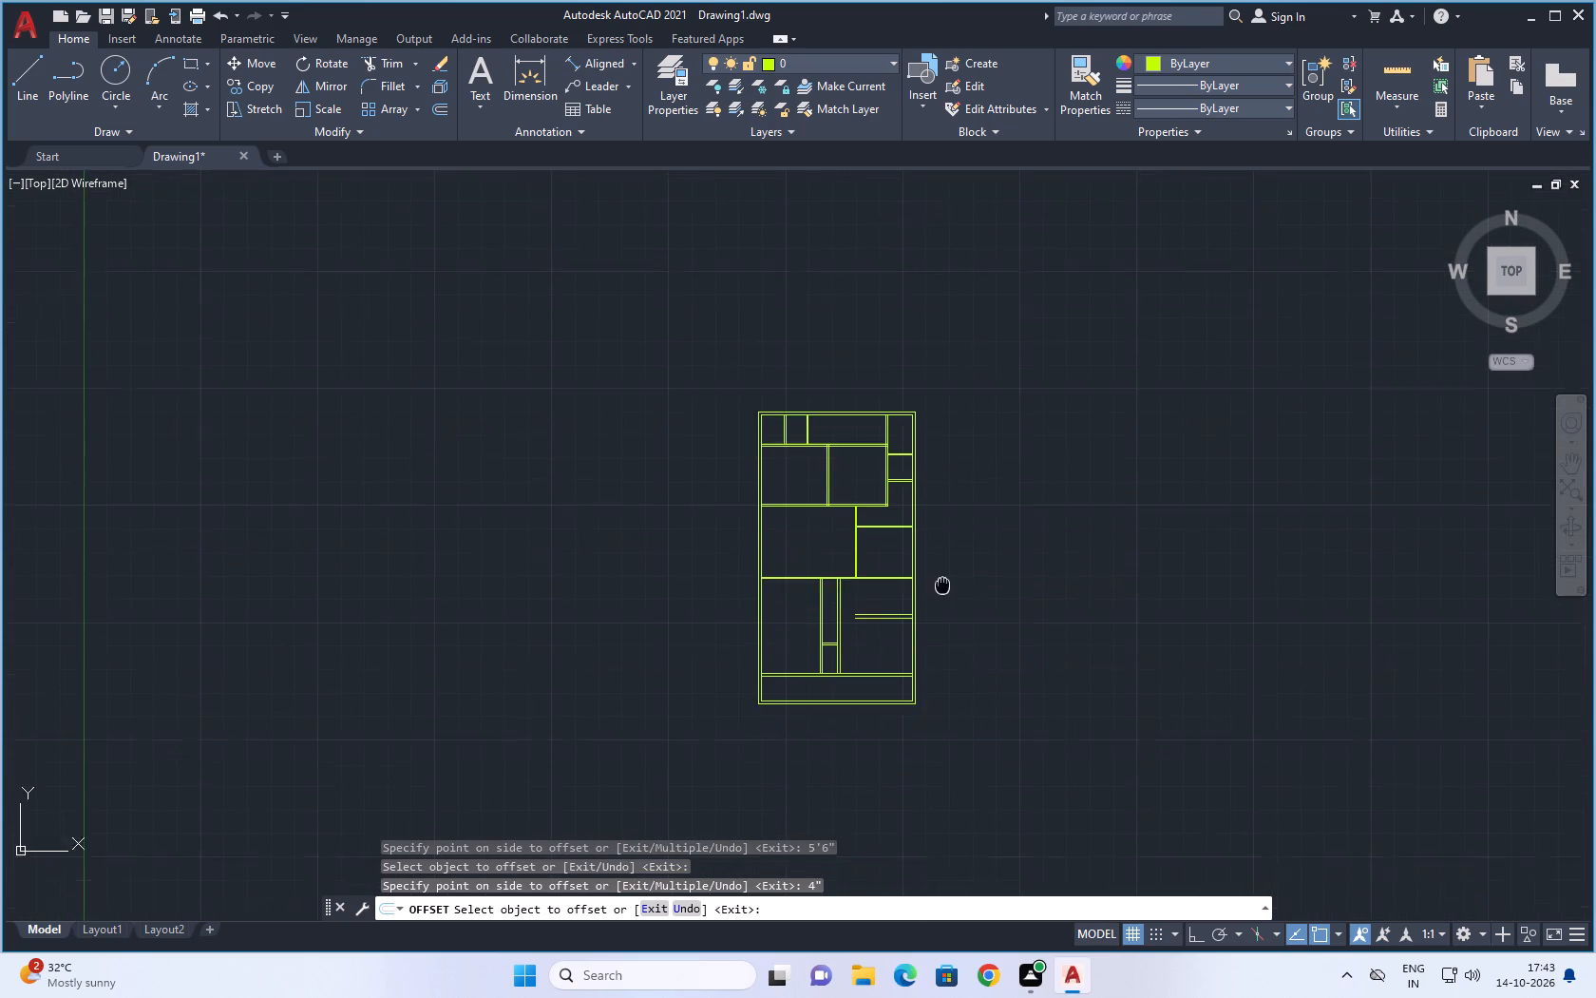
pyautogui.moveTo(942, 578); pyautogui.dragTo(942, 569, button='middle')
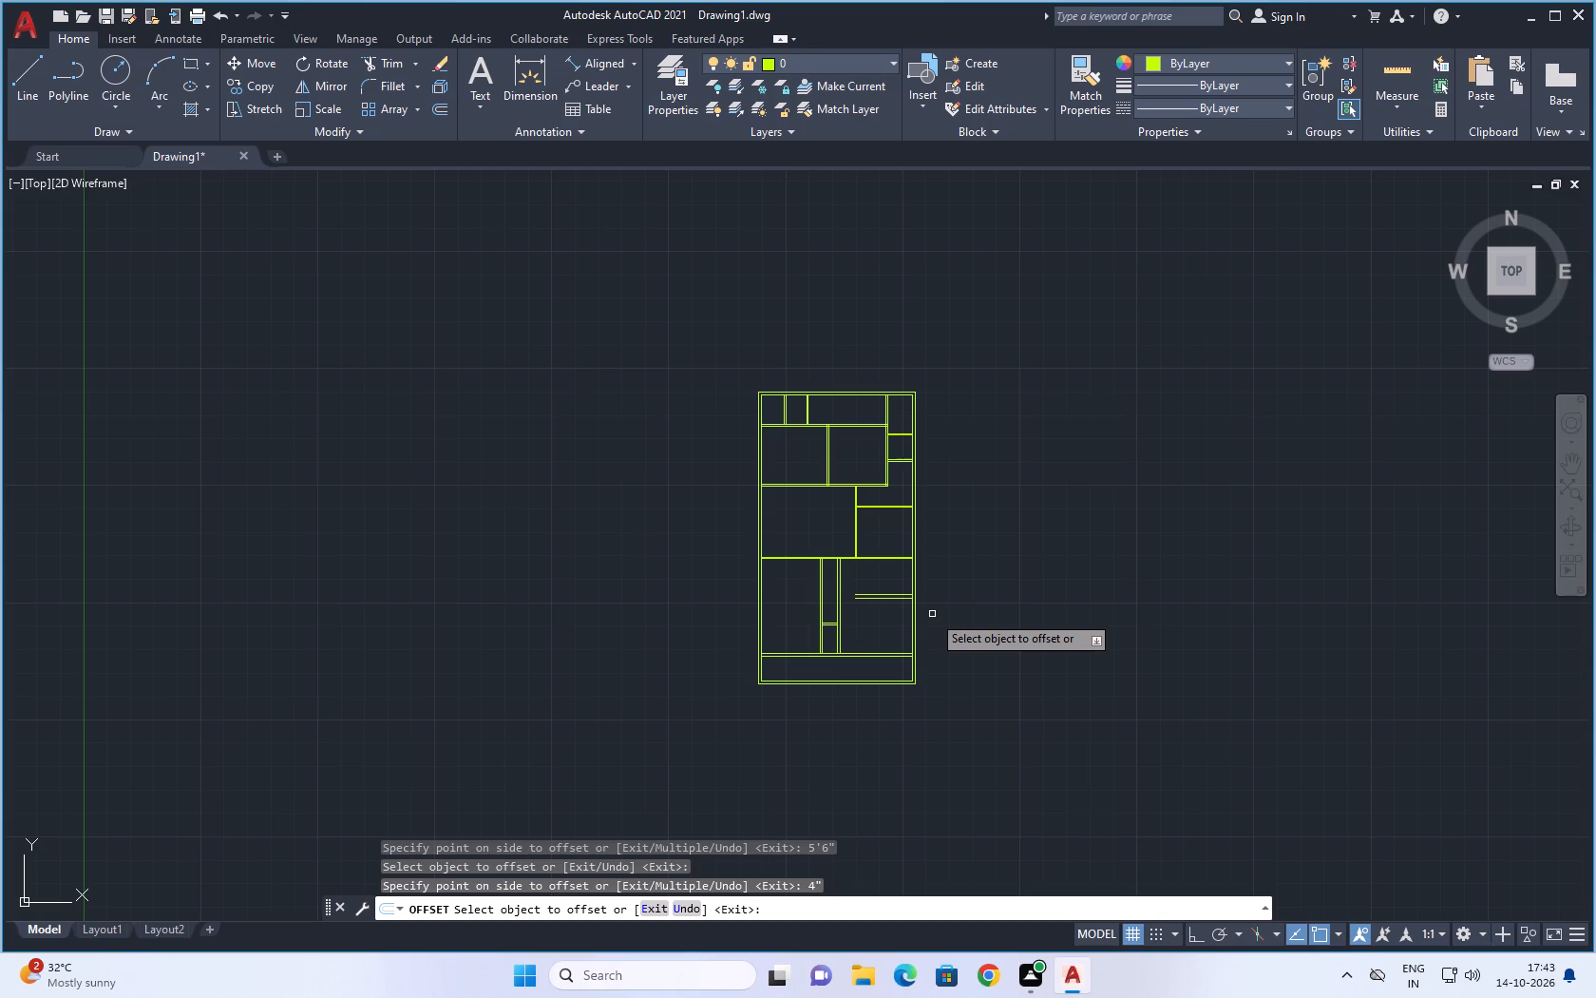
pyautogui.scroll(-1, 980, 626)
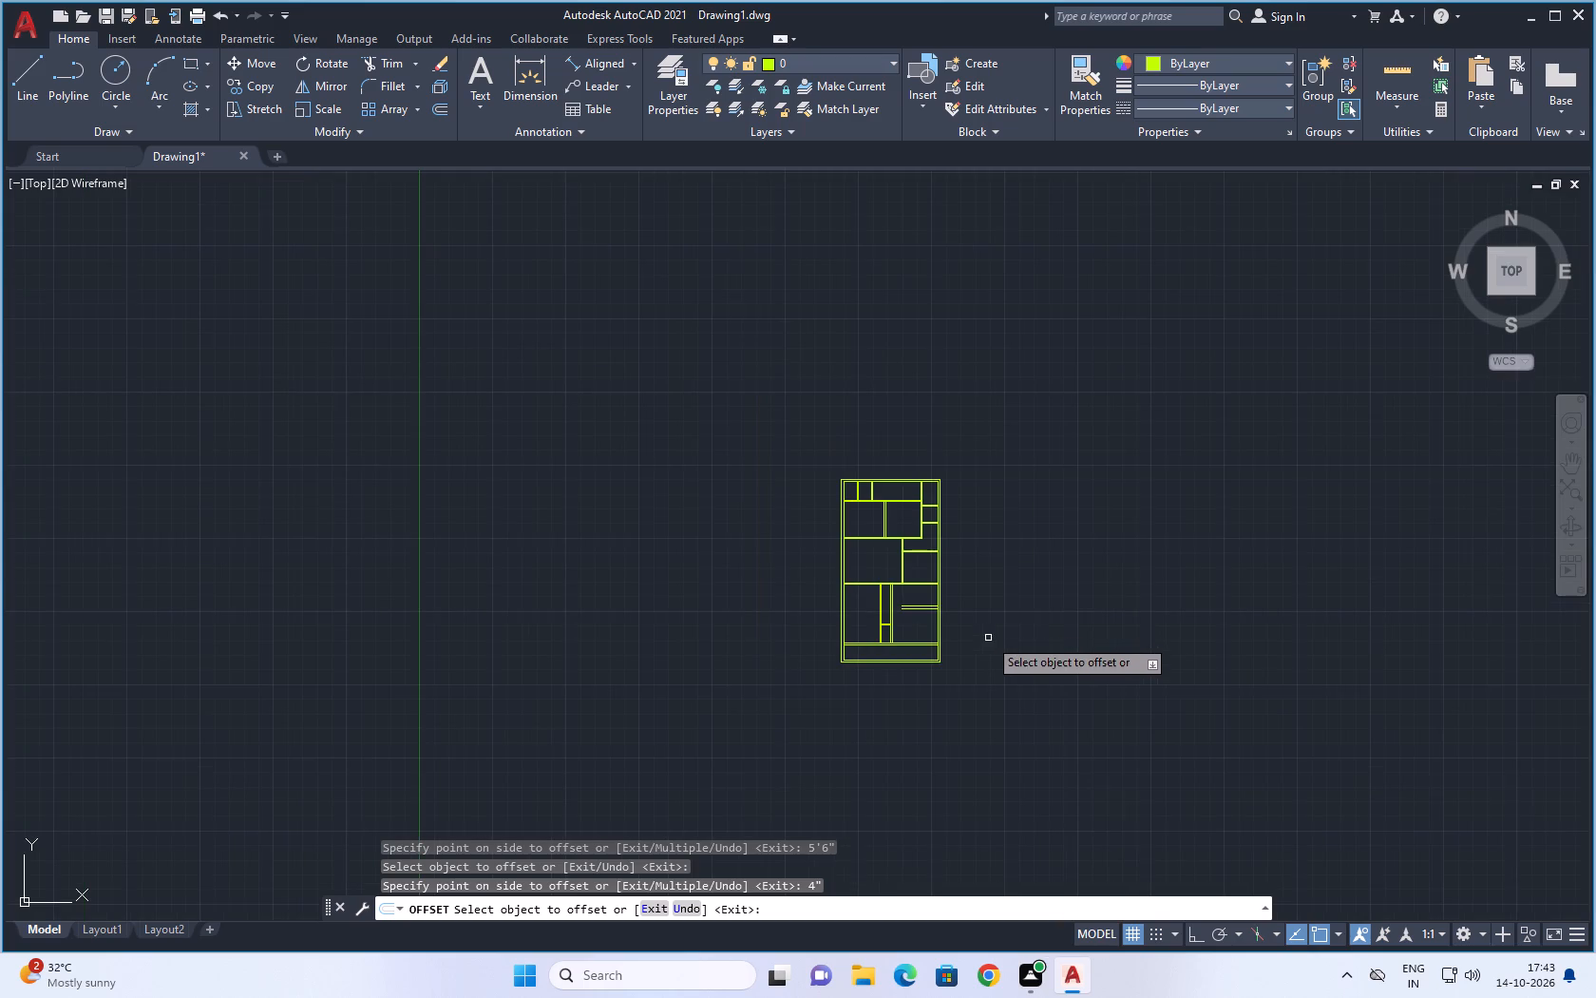
pyautogui.scroll(3, 968, 580)
pyautogui.moveTo(968, 579); pyautogui.dragTo(1008, 494, button='middle')
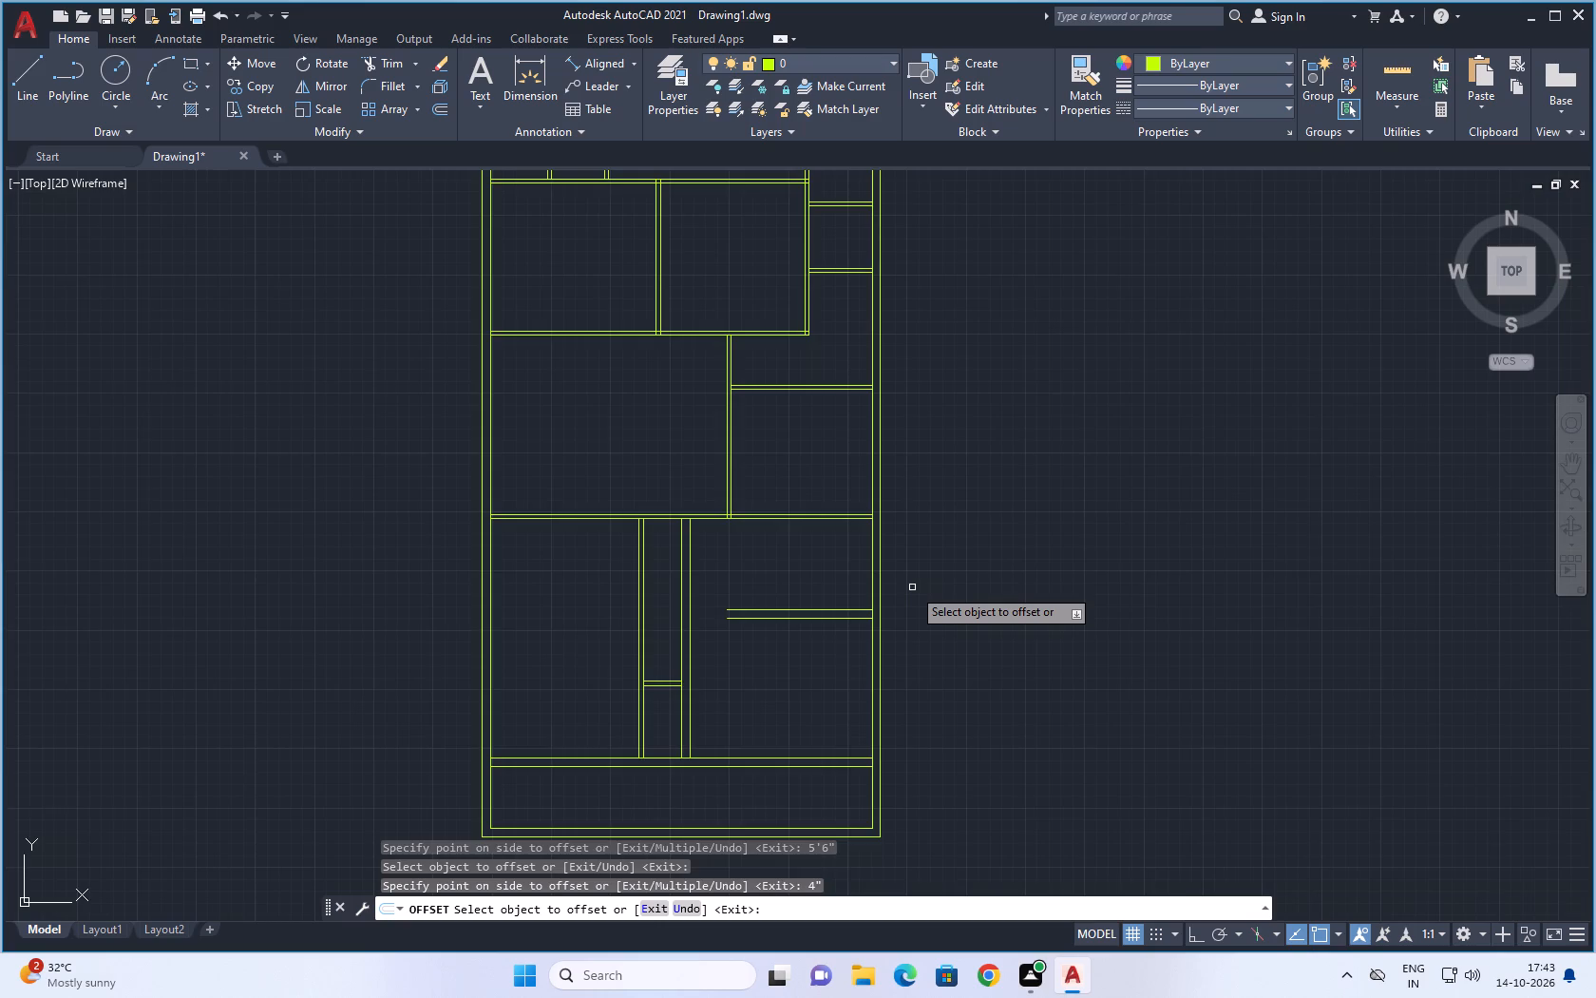
pyautogui.scroll(1, 912, 587)
pyautogui.scroll(-1, 912, 587)
pyautogui.moveTo(960, 568); pyautogui.dragTo(940, 666, button='middle')
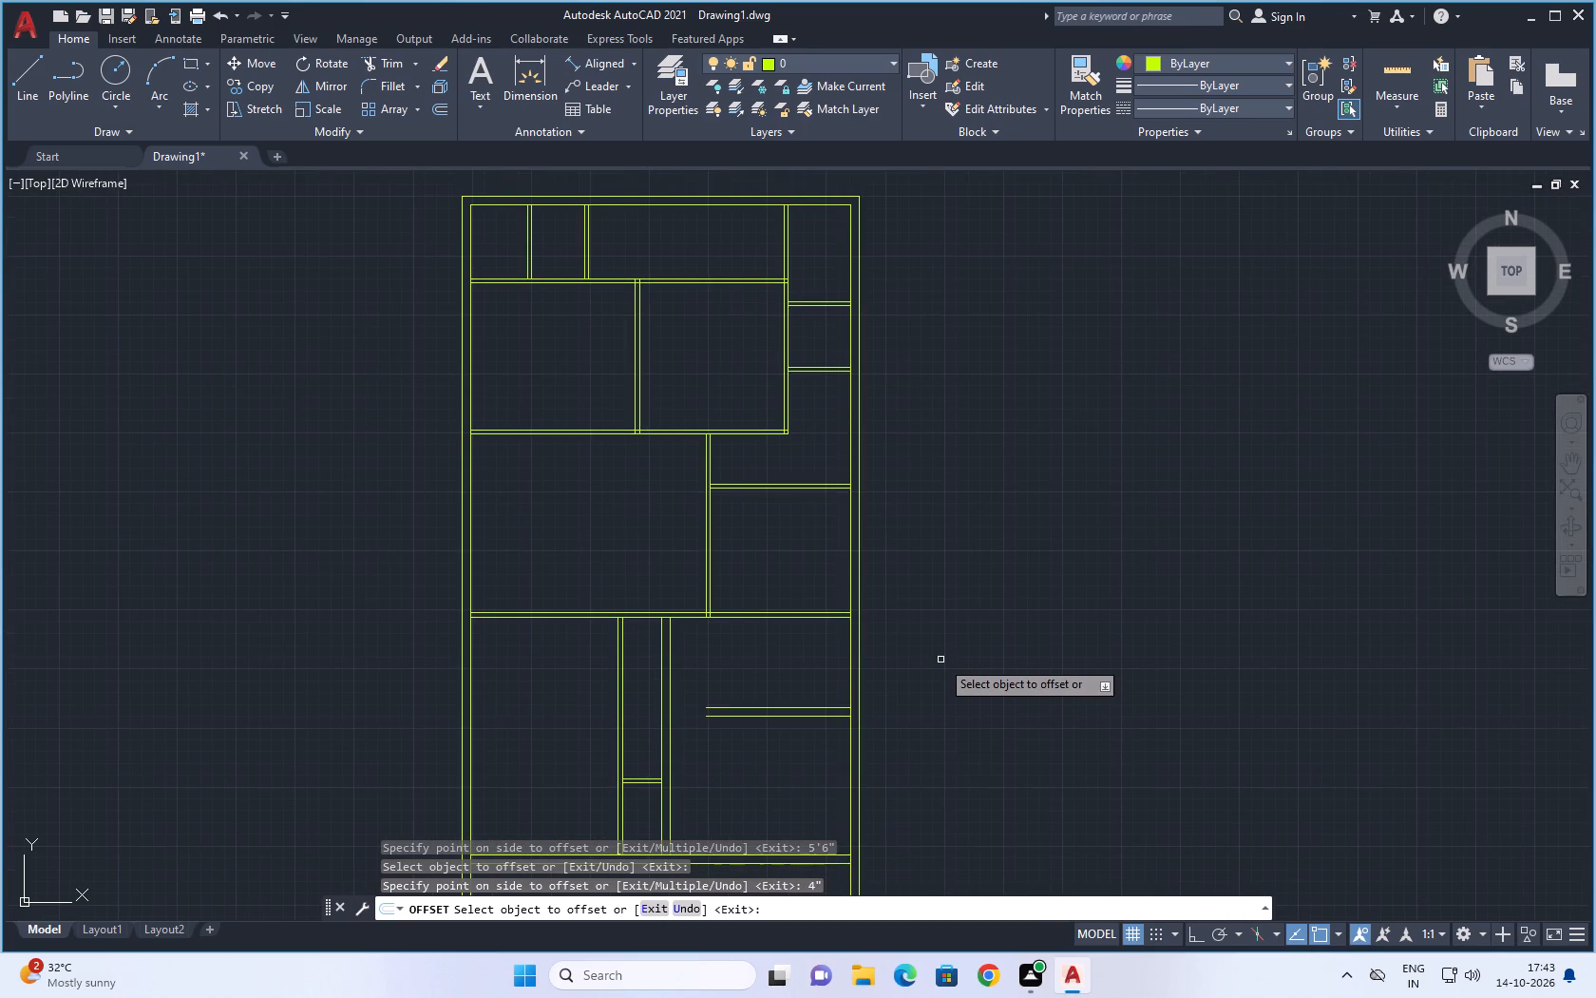
pyautogui.scroll(-2, 940, 660)
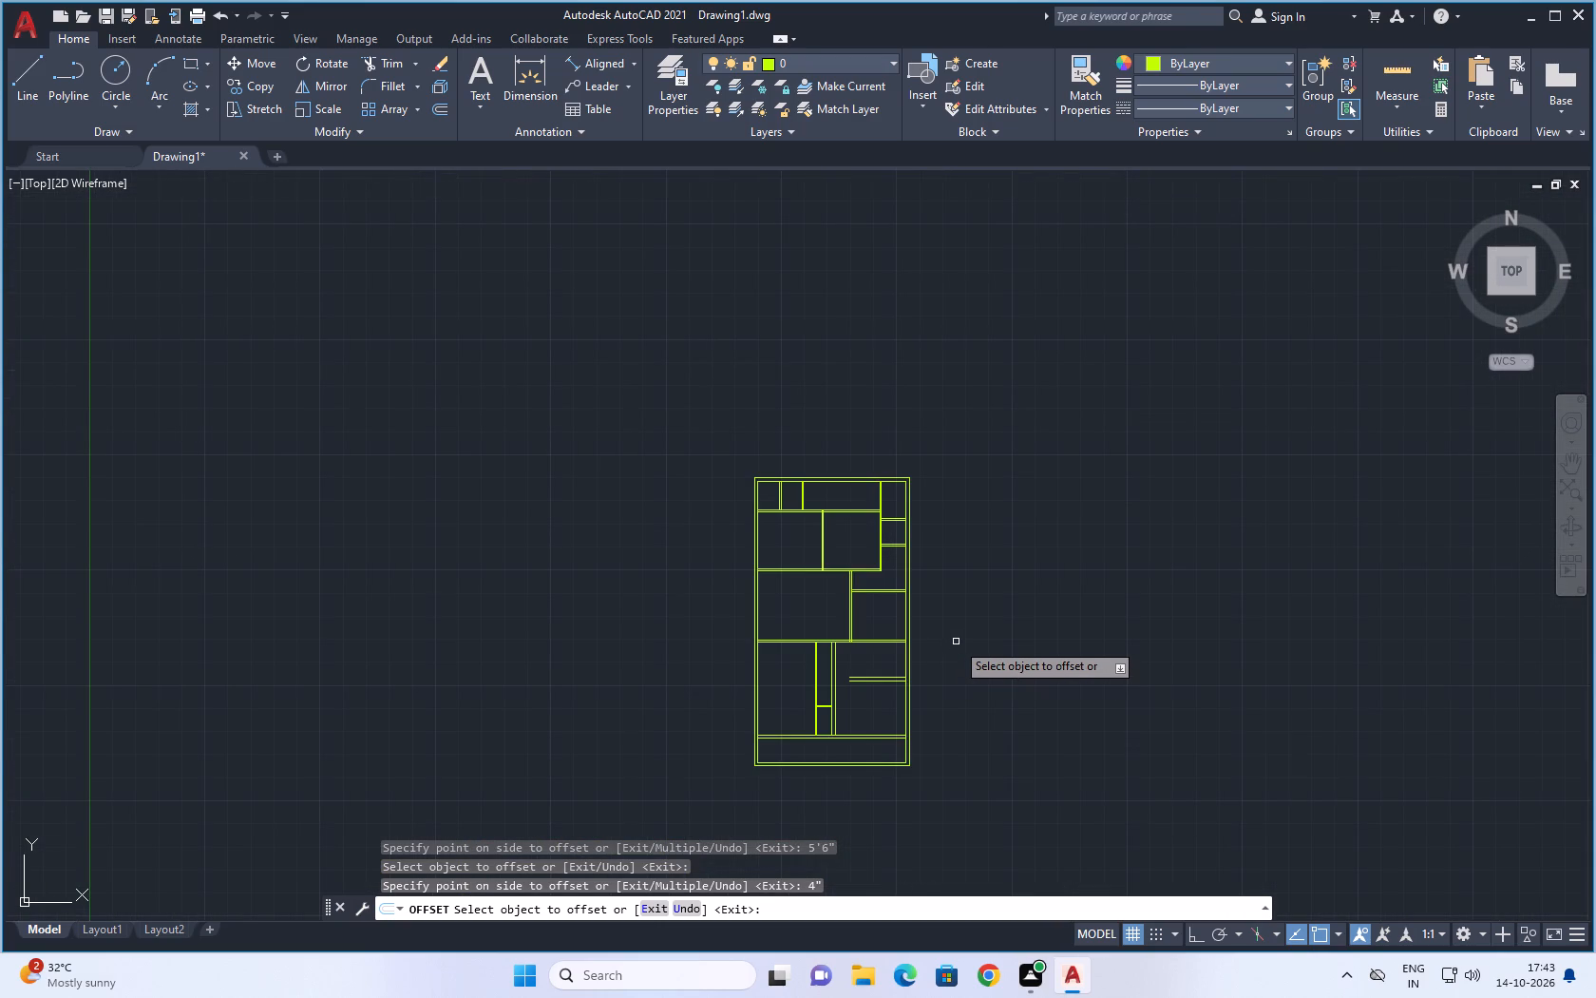
pyautogui.press('Escape')
pyautogui.moveTo(956, 642); pyautogui.dragTo(949, 525, button='middle')
pyautogui.scroll(3, 878, 565)
pyautogui.moveTo(1068, 557); pyautogui.dragTo(1079, 509, button='middle')
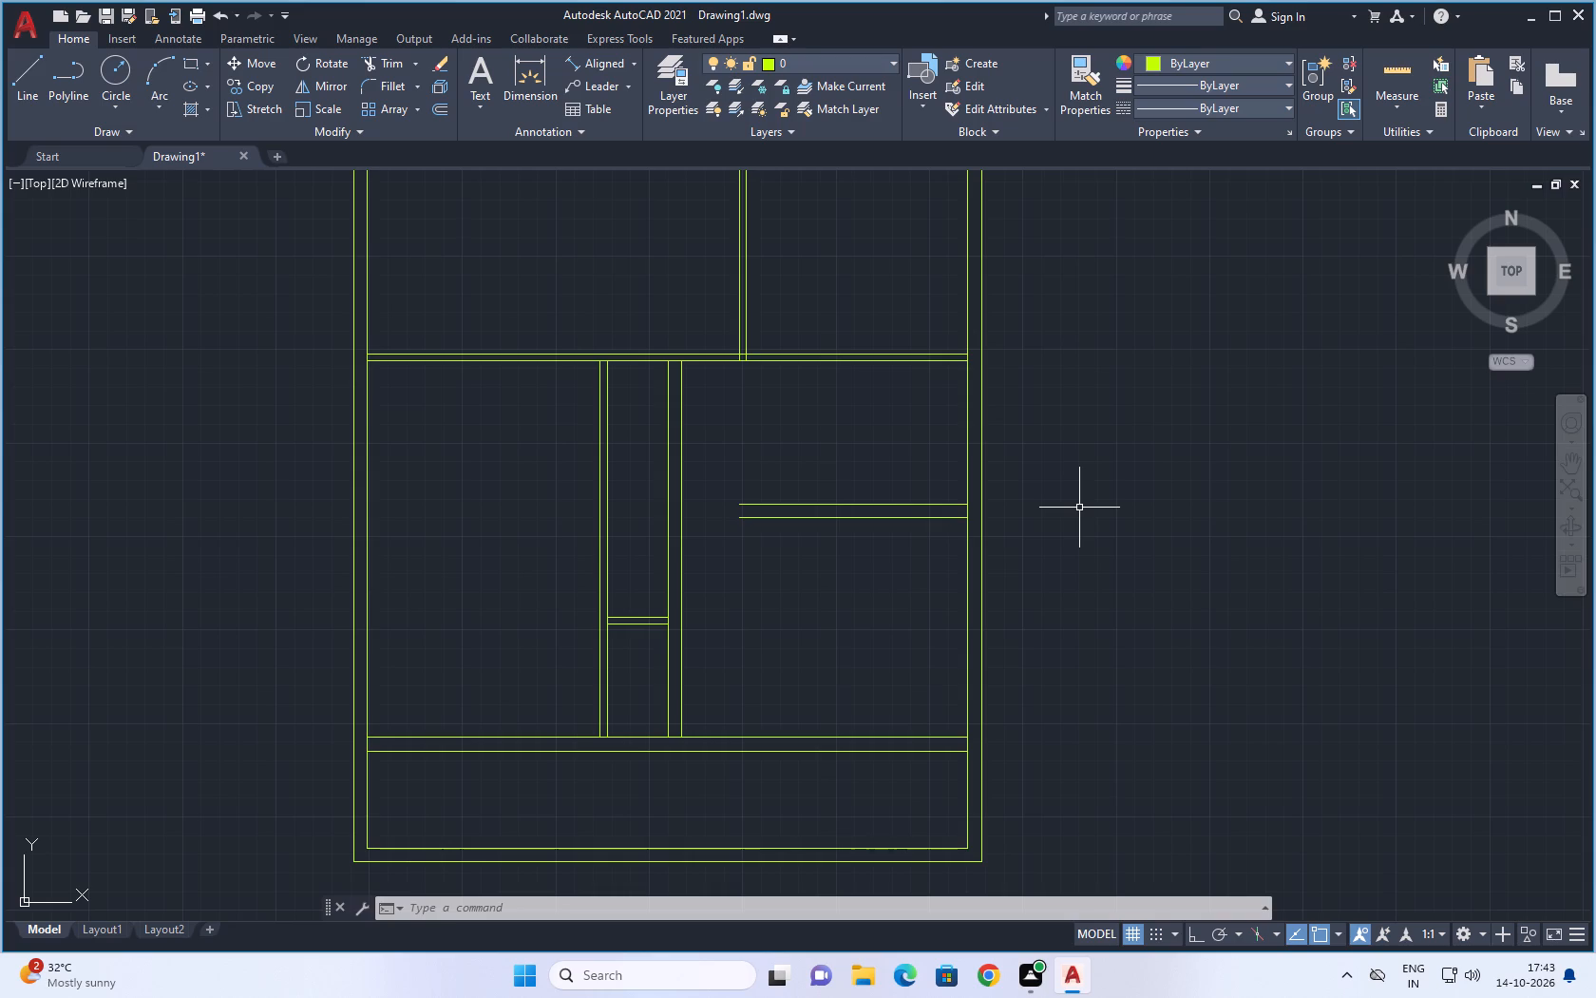
pyautogui.scroll(-2, 1079, 508)
pyautogui.moveTo(1117, 438); pyautogui.dragTo(1097, 469, button='middle')
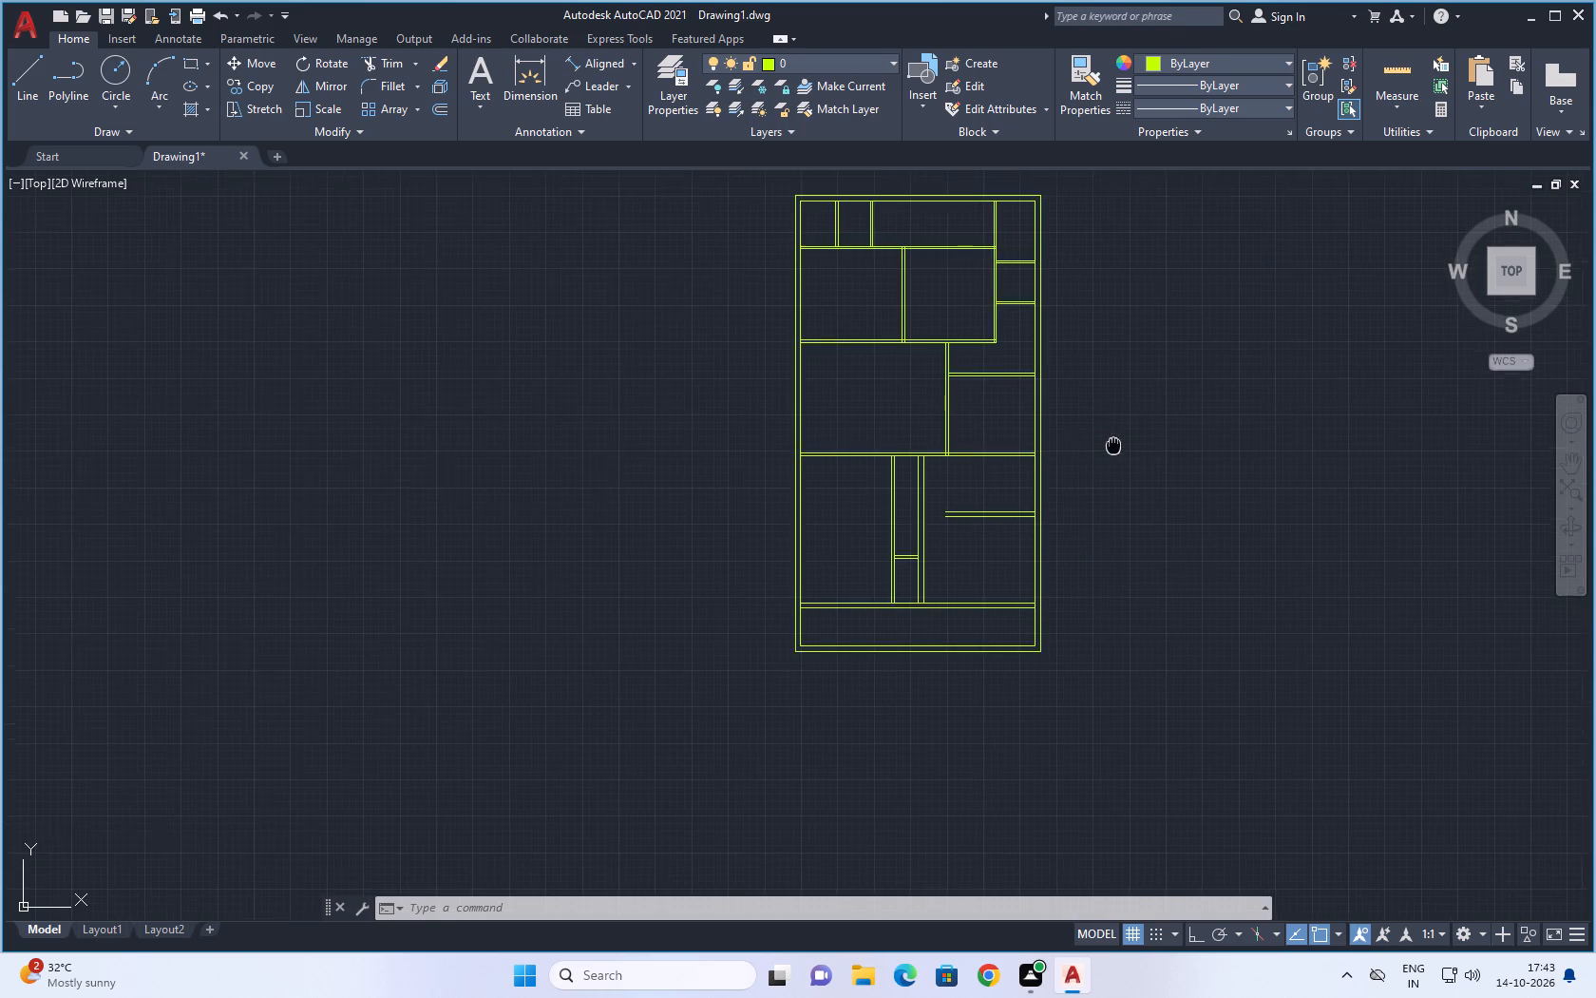
pyautogui.moveTo(1097, 469); pyautogui.dragTo(1046, 532, button='middle')
pyautogui.moveTo(1059, 441); pyautogui.dragTo(1015, 373, button='middle')
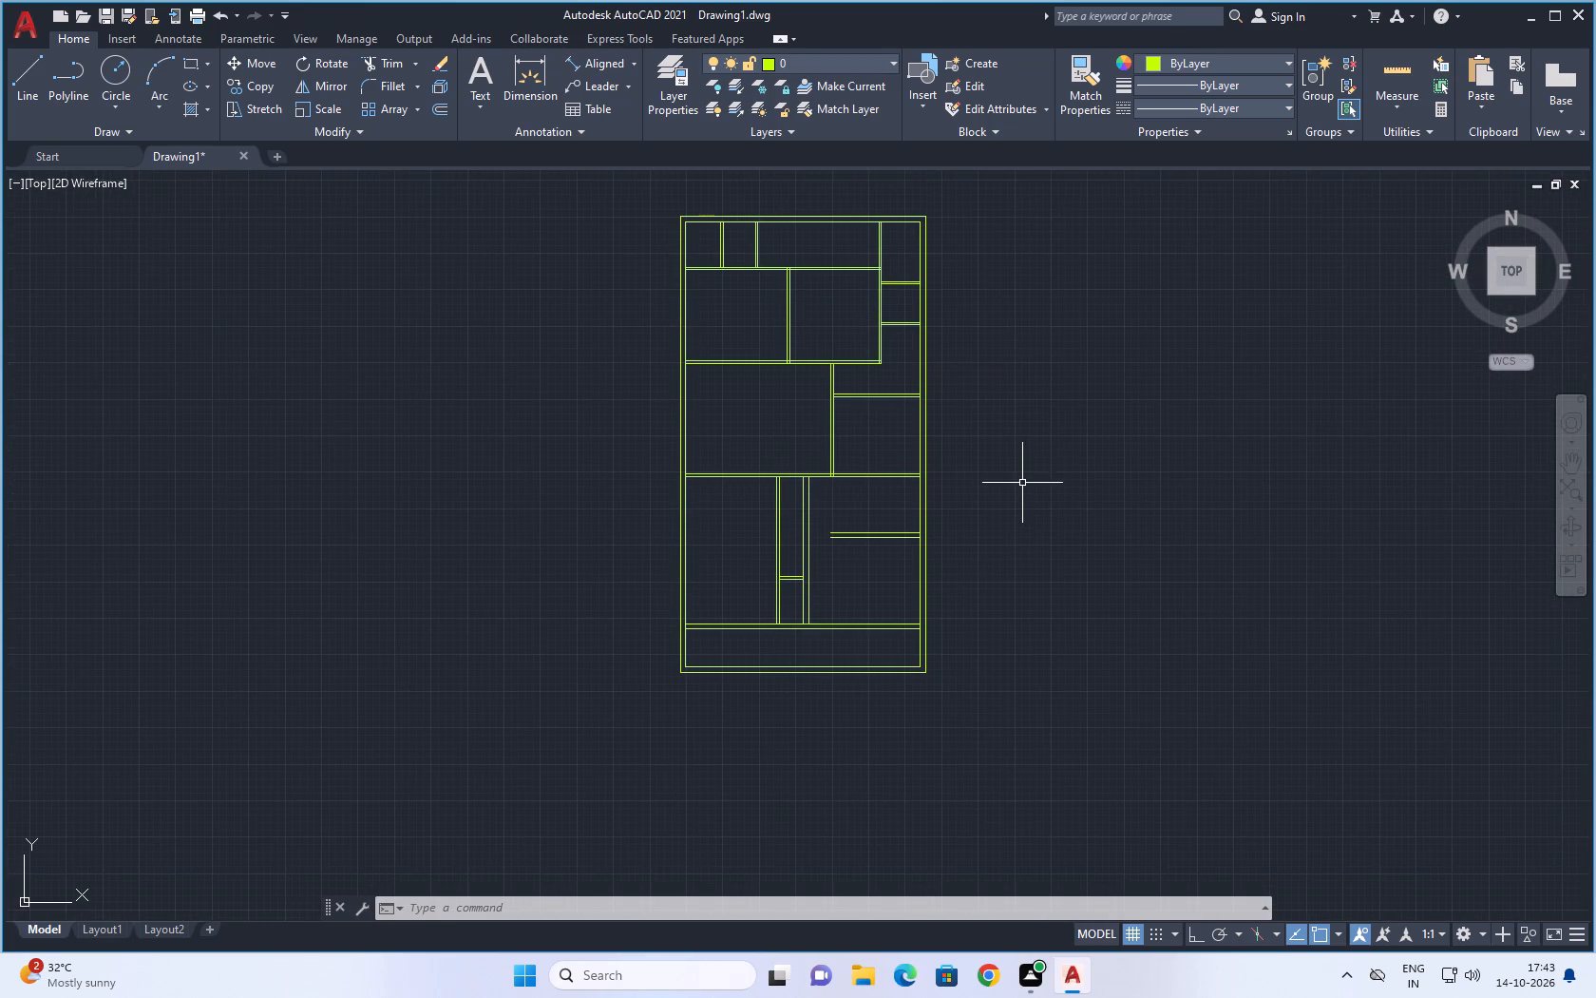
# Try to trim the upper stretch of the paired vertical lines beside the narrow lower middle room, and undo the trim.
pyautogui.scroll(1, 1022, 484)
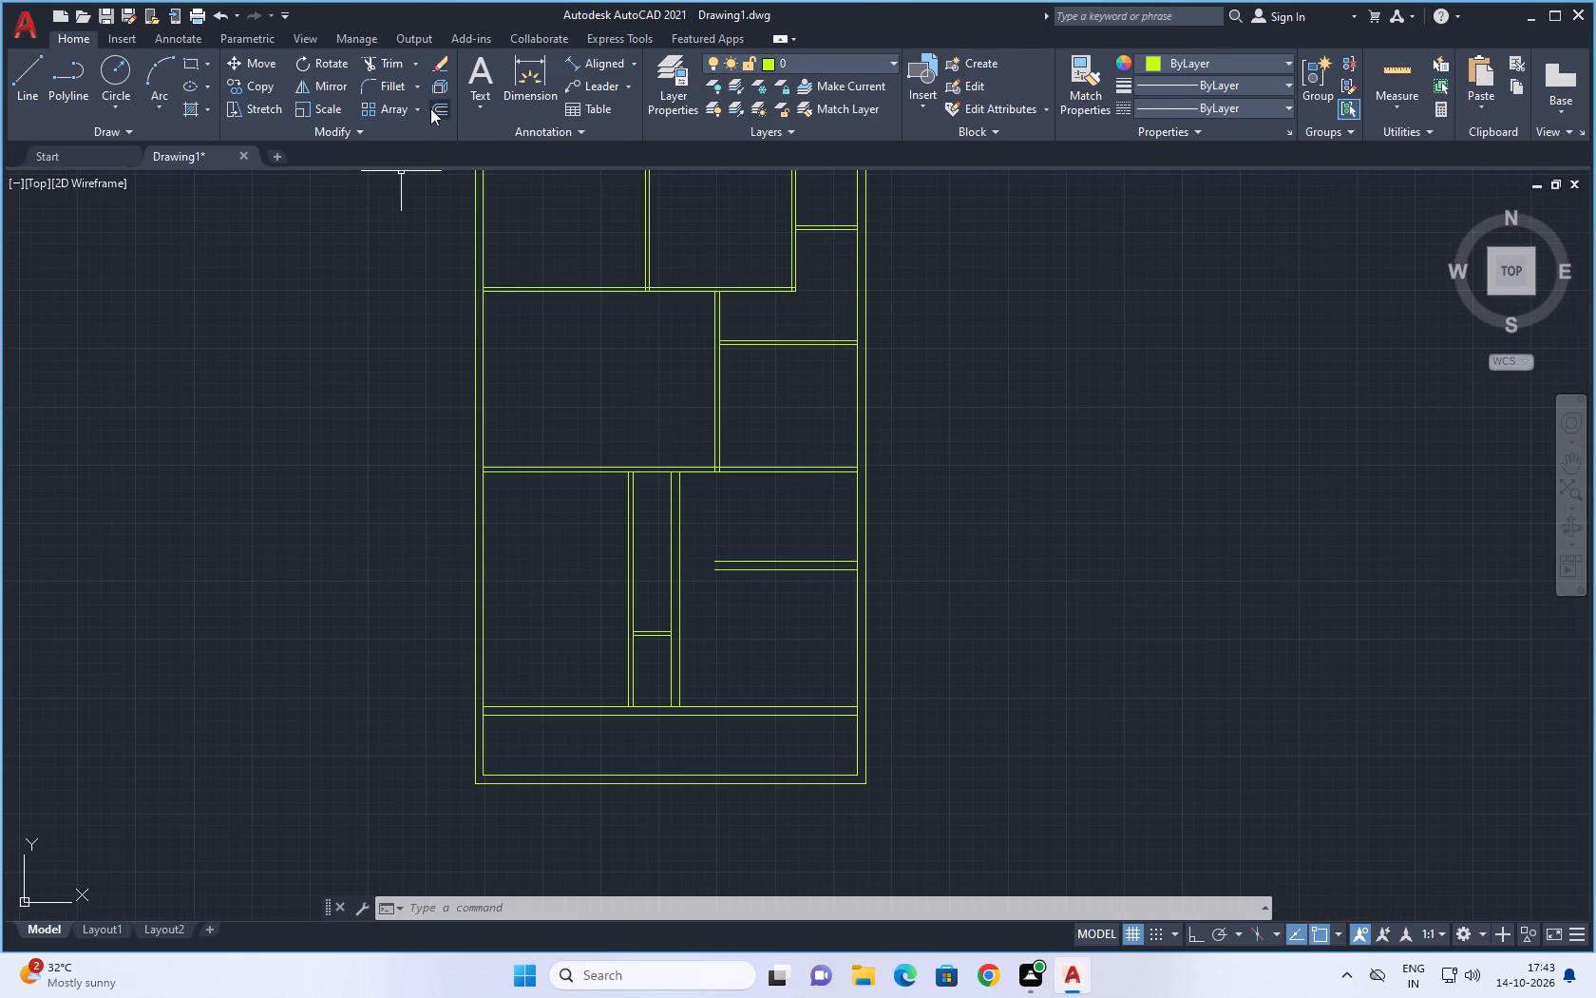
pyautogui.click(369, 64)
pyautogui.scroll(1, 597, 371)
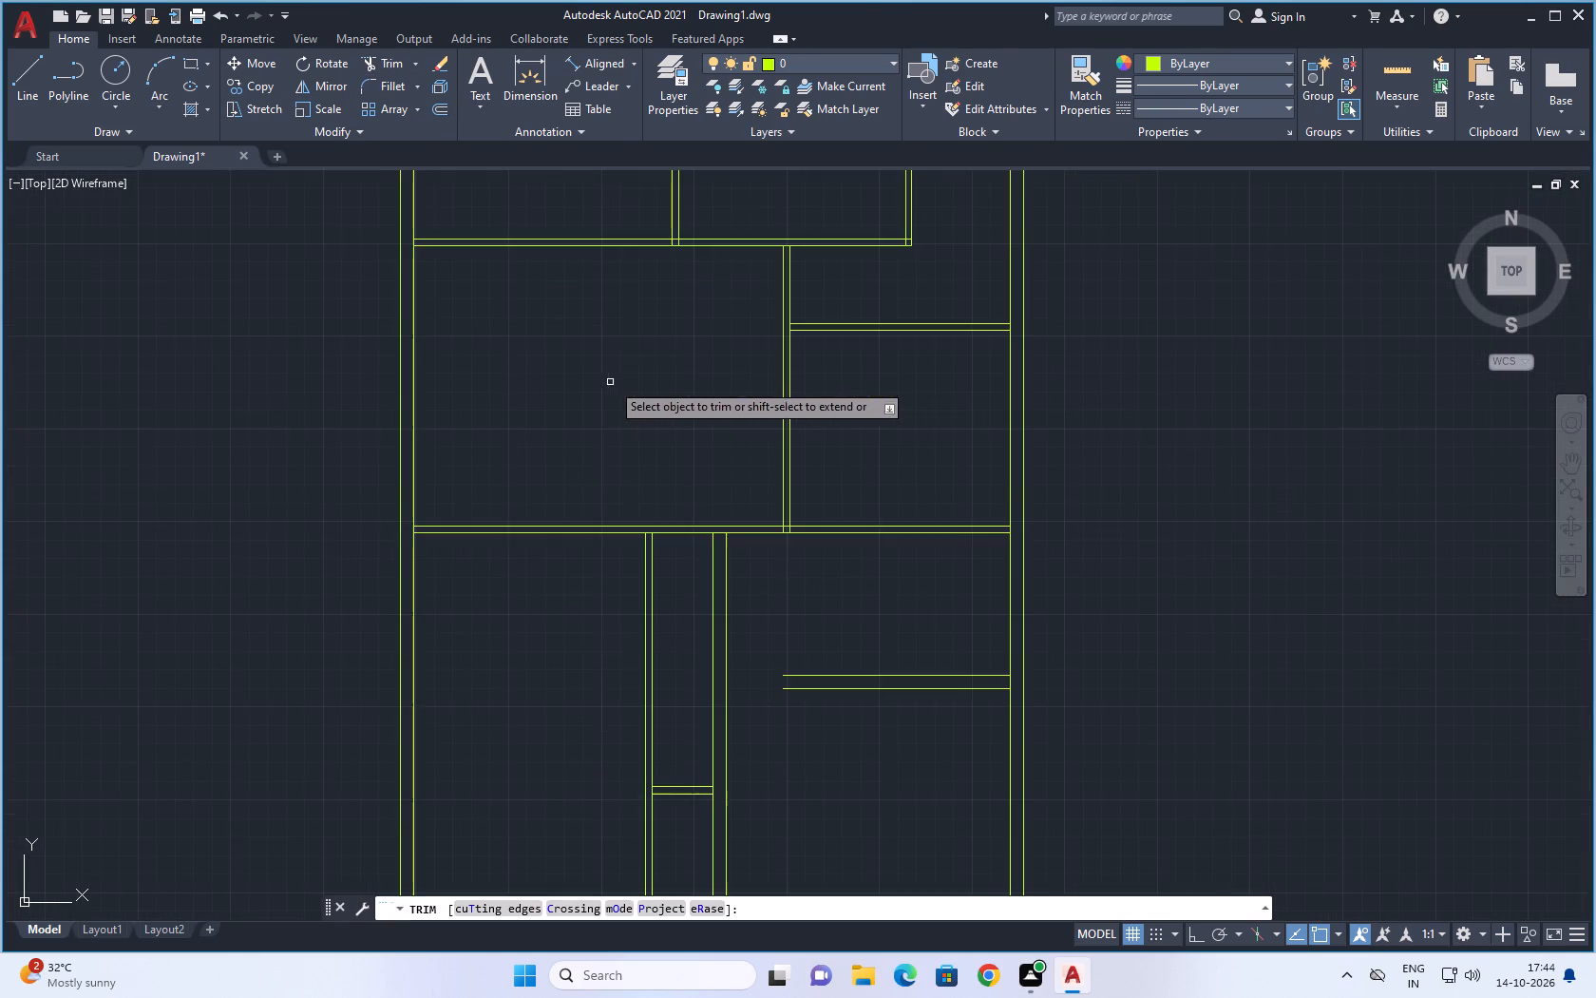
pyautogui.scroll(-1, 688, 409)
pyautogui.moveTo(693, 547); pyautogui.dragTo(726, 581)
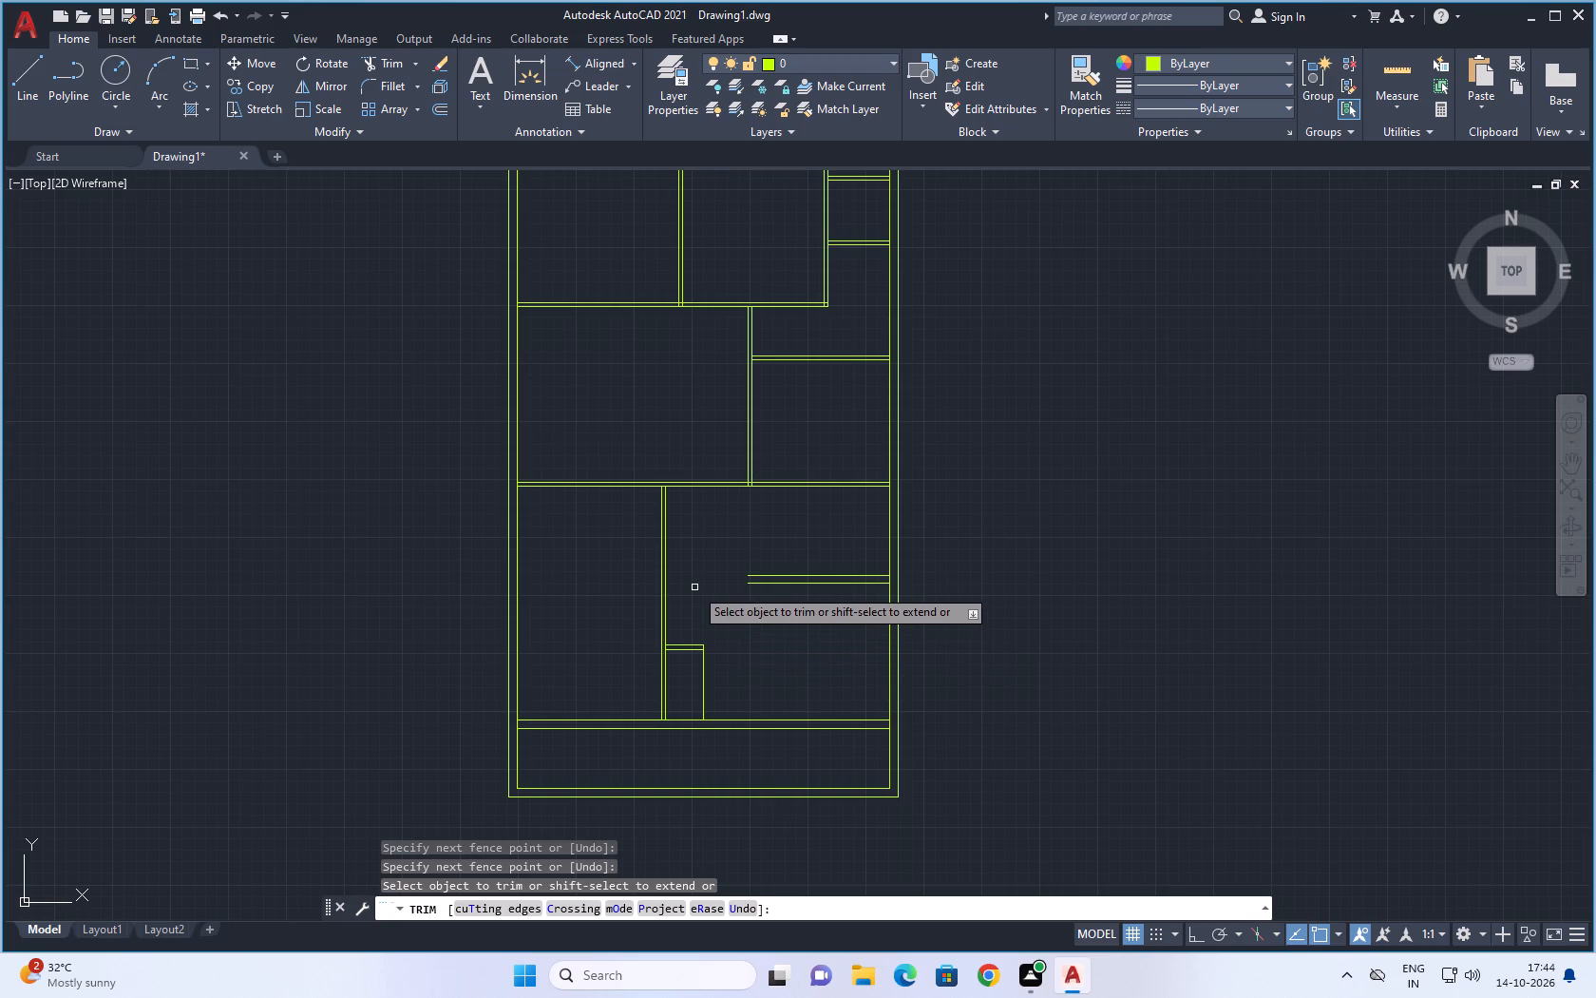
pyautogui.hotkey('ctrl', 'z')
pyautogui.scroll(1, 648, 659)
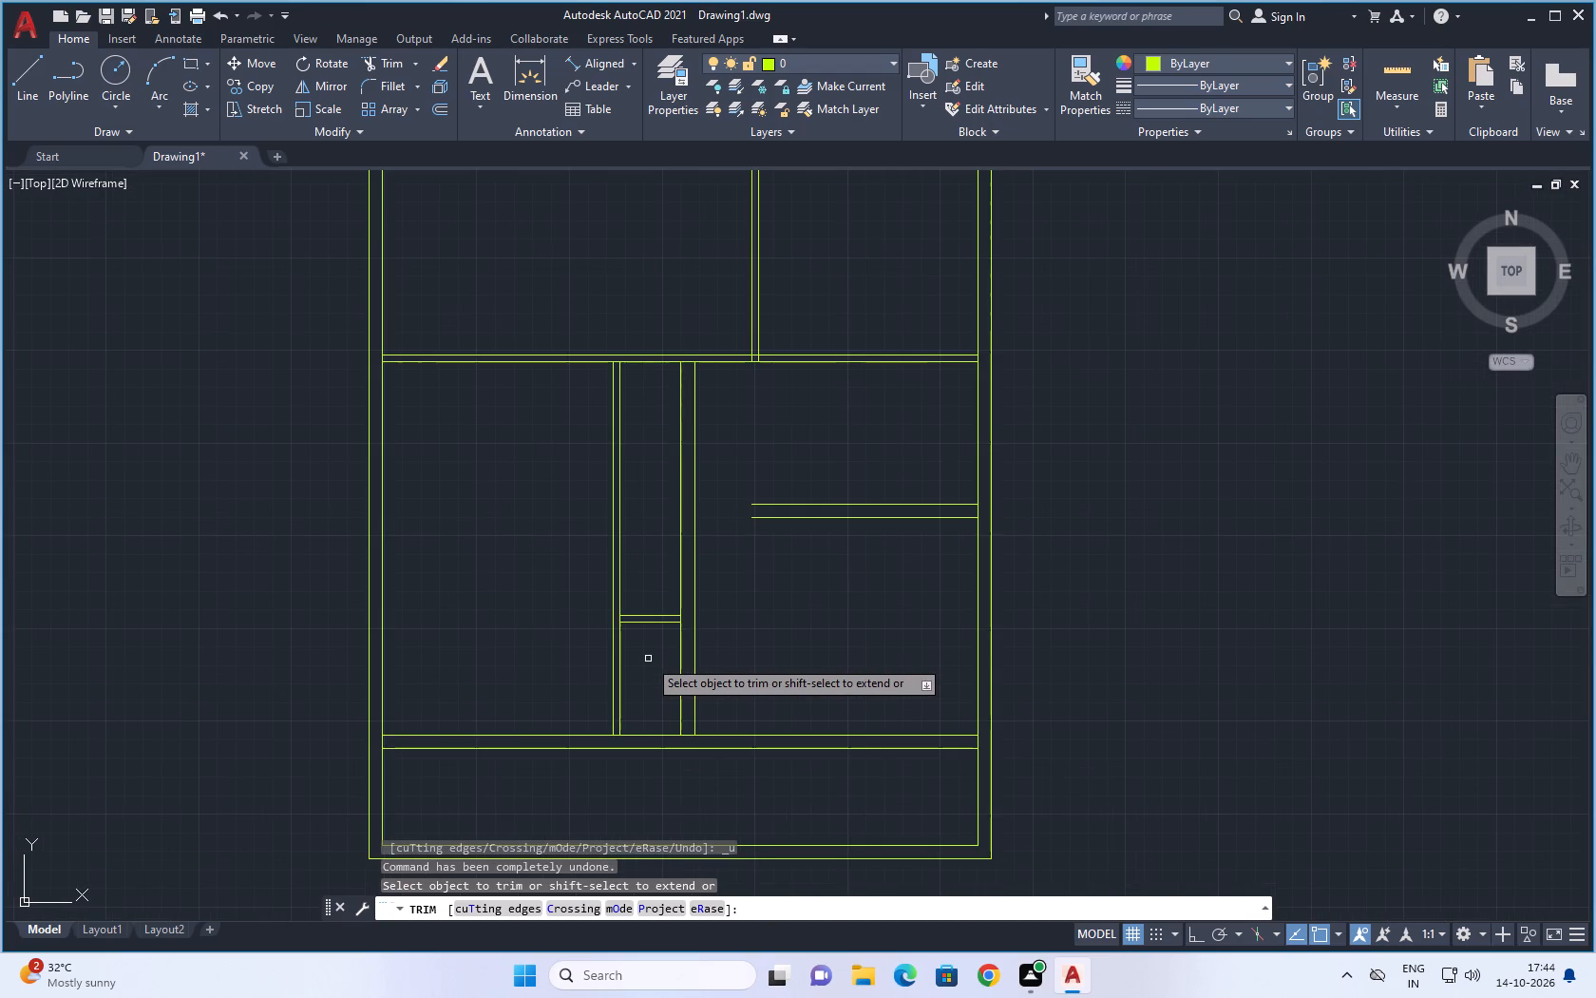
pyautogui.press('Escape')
# Extend both short cross partition lines in the narrow lower middle room to the outer line of its right-hand wall.
pyautogui.write('EX')
pyautogui.press('space')
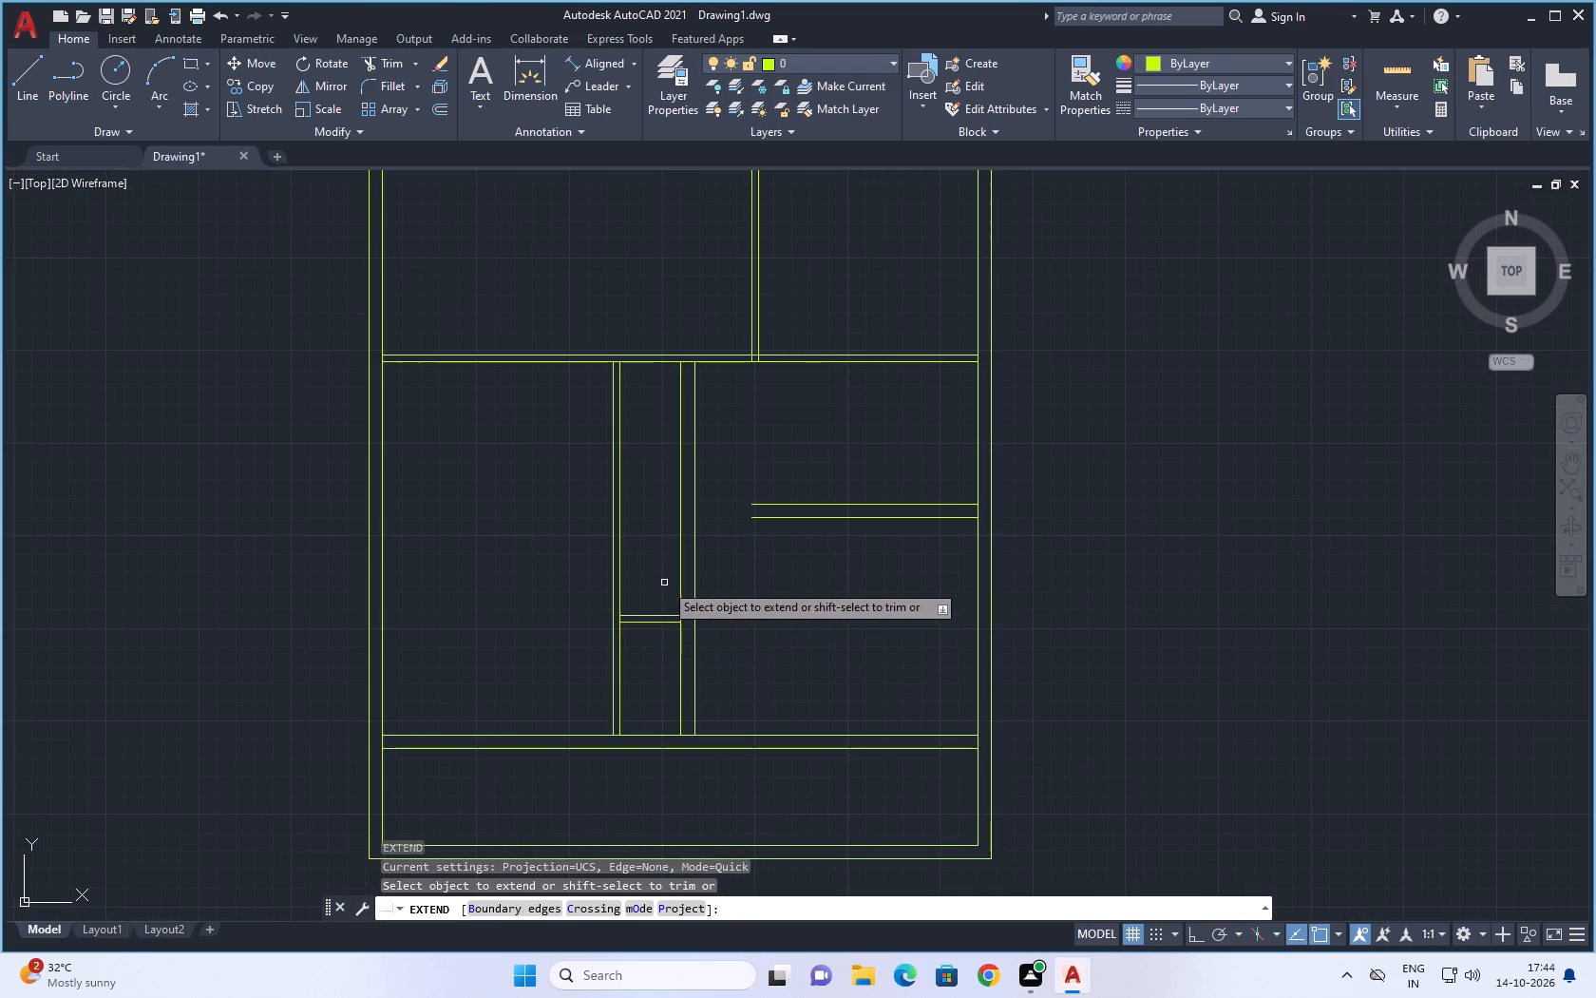
pyautogui.moveTo(664, 591); pyautogui.dragTo(671, 638)
pyautogui.scroll(-1, 755, 619)
pyautogui.moveTo(767, 619); pyautogui.dragTo(748, 655, button='middle')
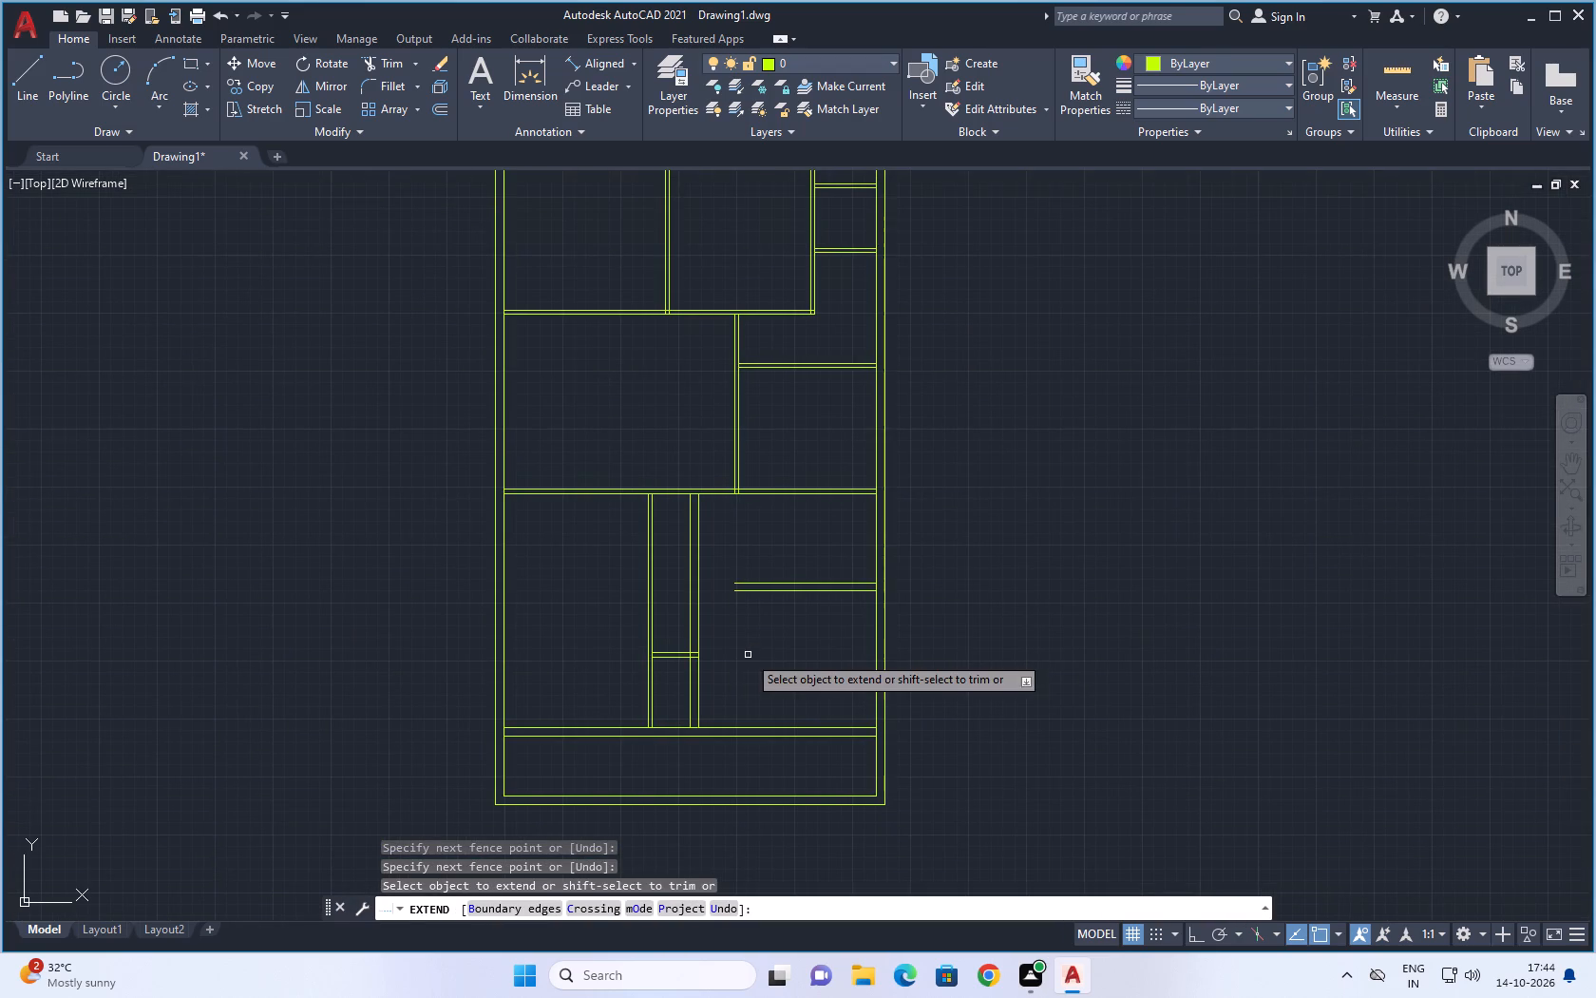
pyautogui.scroll(-1, 766, 563)
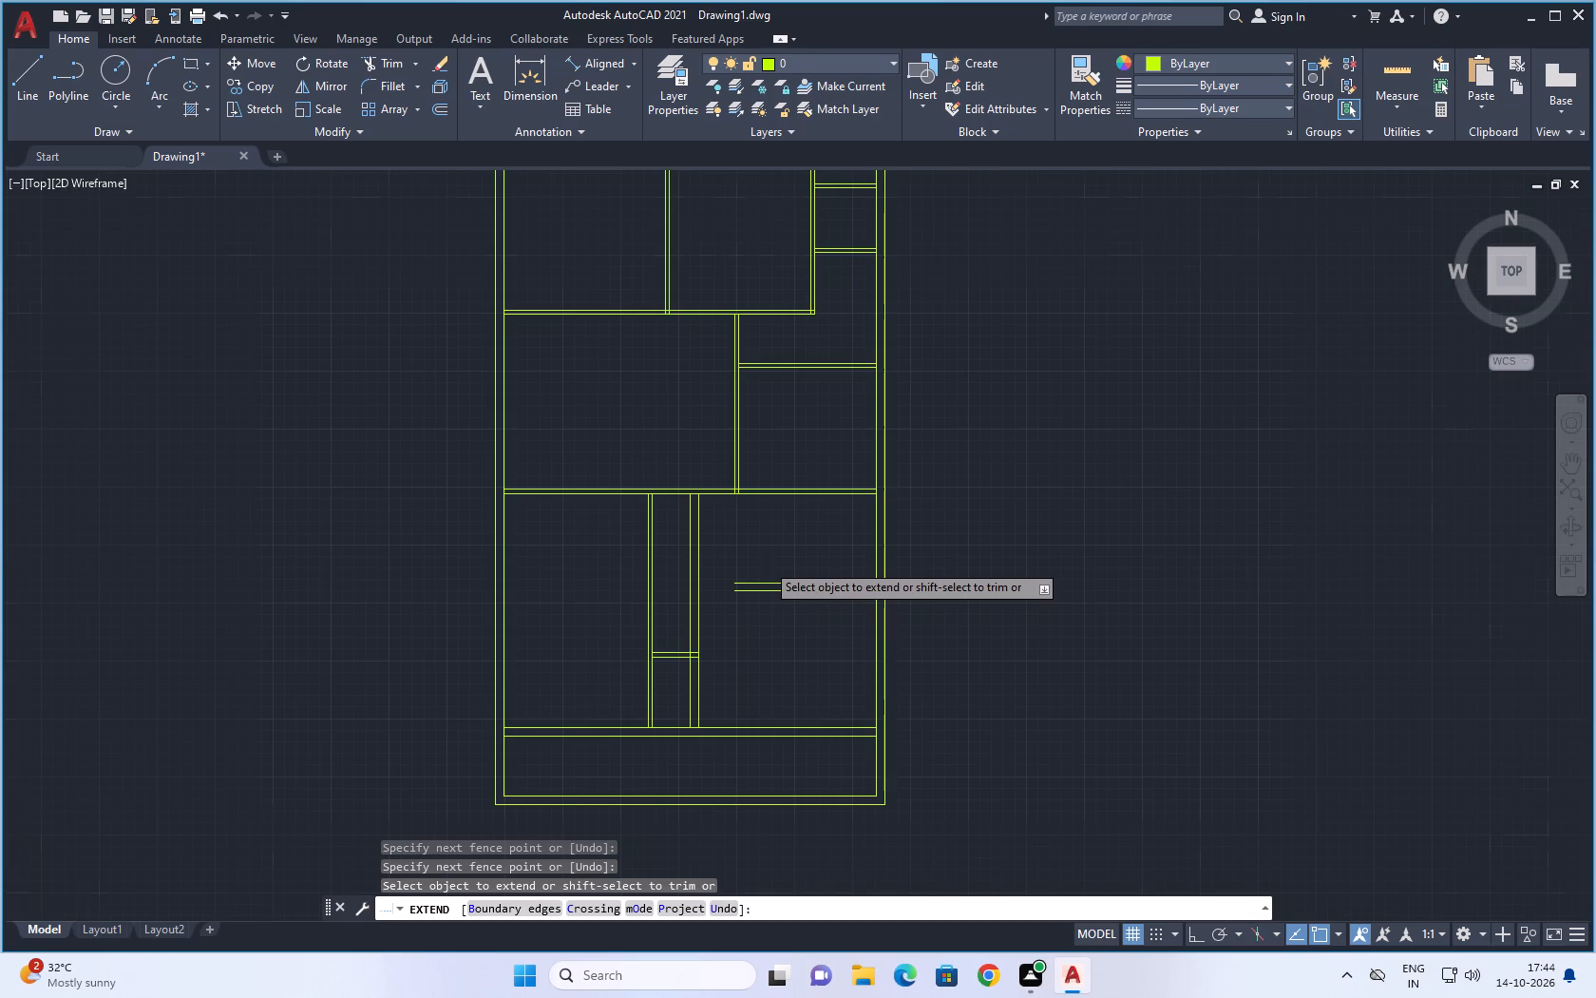
pyautogui.moveTo(942, 476); pyautogui.dragTo(932, 518, button='middle')
pyautogui.press('Escape')
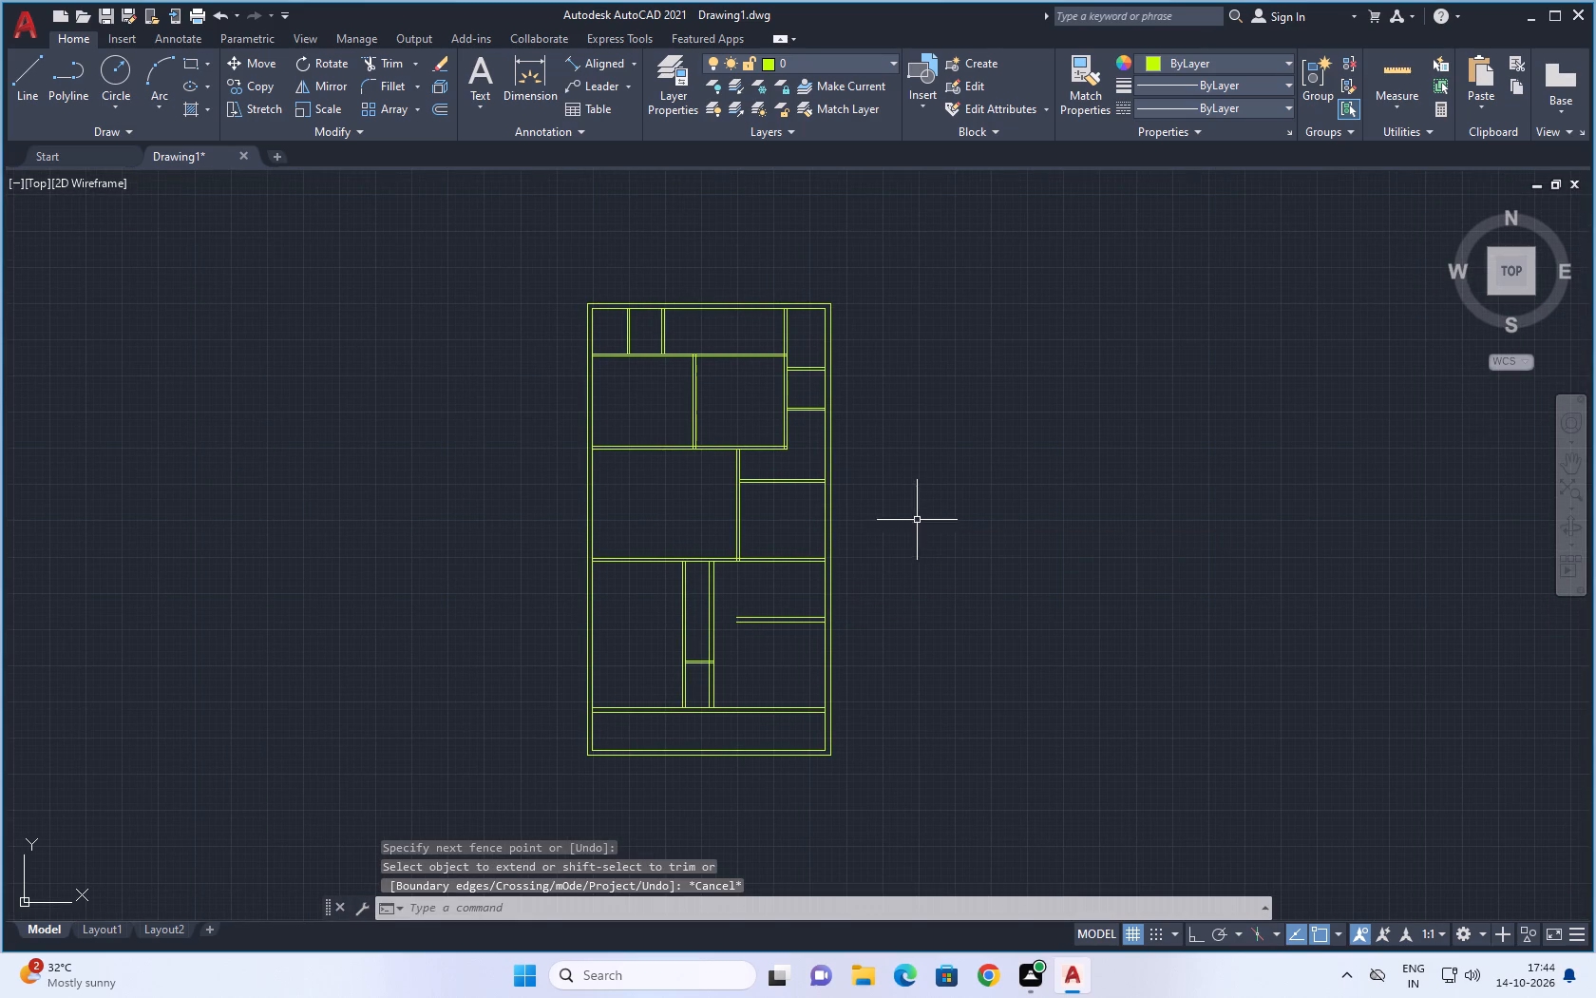
# Trim away both vertical wall lines above the short cross partition on the right side of the narrow lower middle room.
pyautogui.press('t')
pyautogui.write('R')
pyautogui.press('space')
pyautogui.scroll(2, 709, 605)
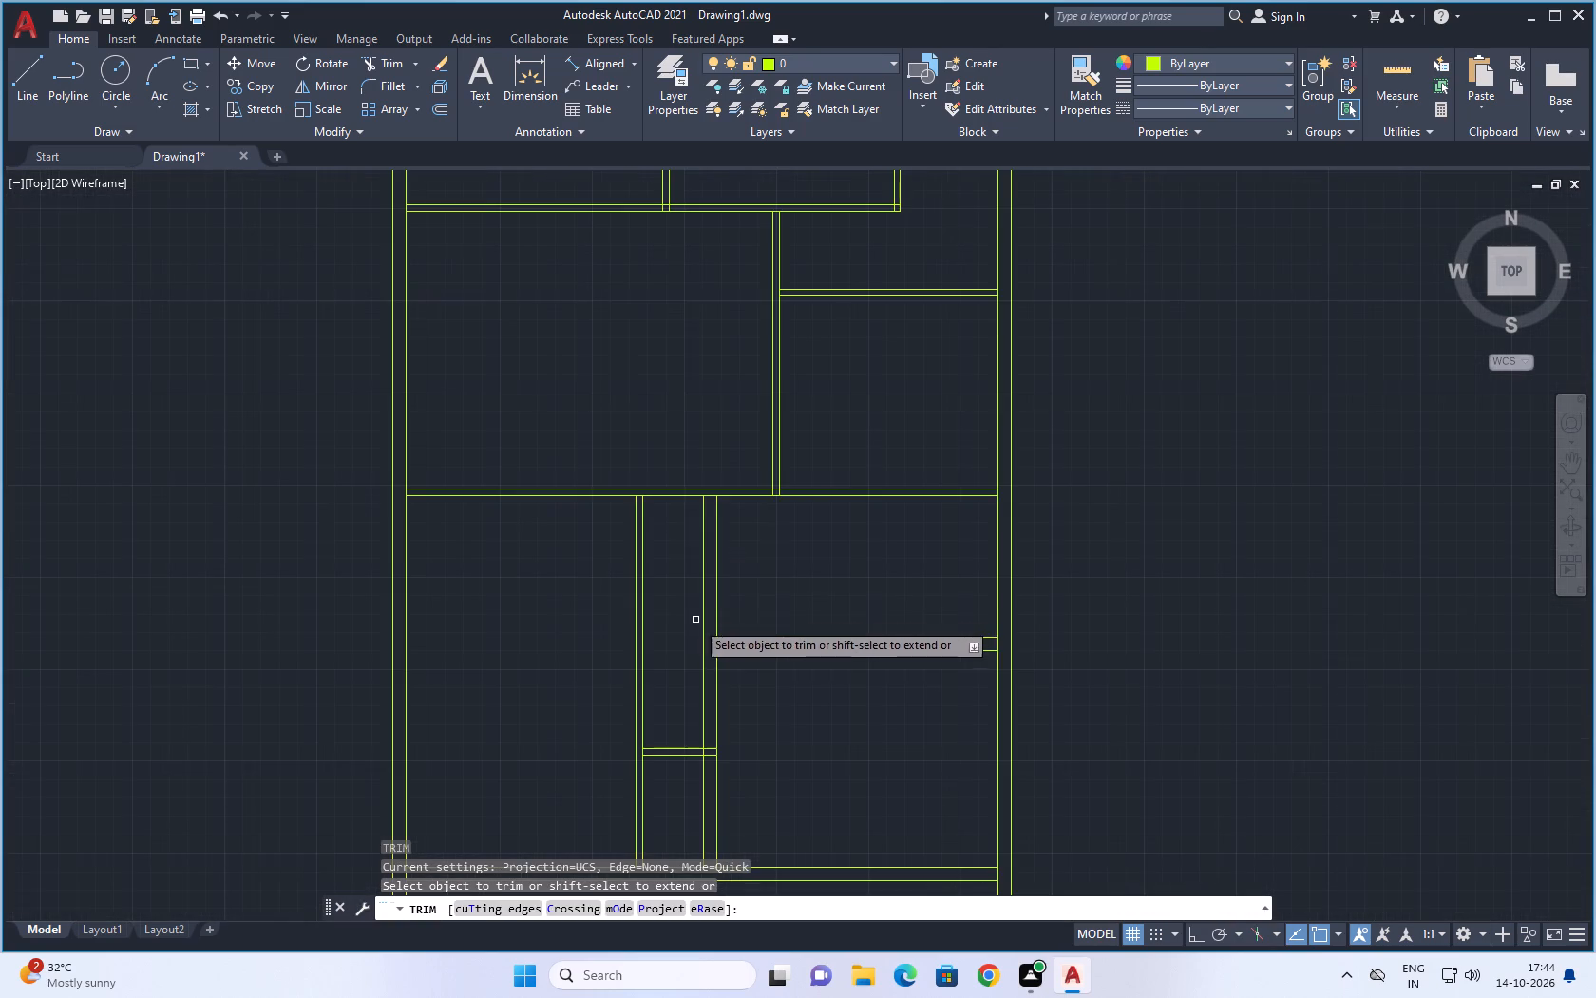
pyautogui.moveTo(687, 617); pyautogui.dragTo(755, 679)
# Examine the whole floor plan, checking the upper rooms, the right-side partitions and the area around the small lower middle room.
pyautogui.scroll(-1, 759, 686)
pyautogui.moveTo(975, 615); pyautogui.dragTo(975, 570, button='middle')
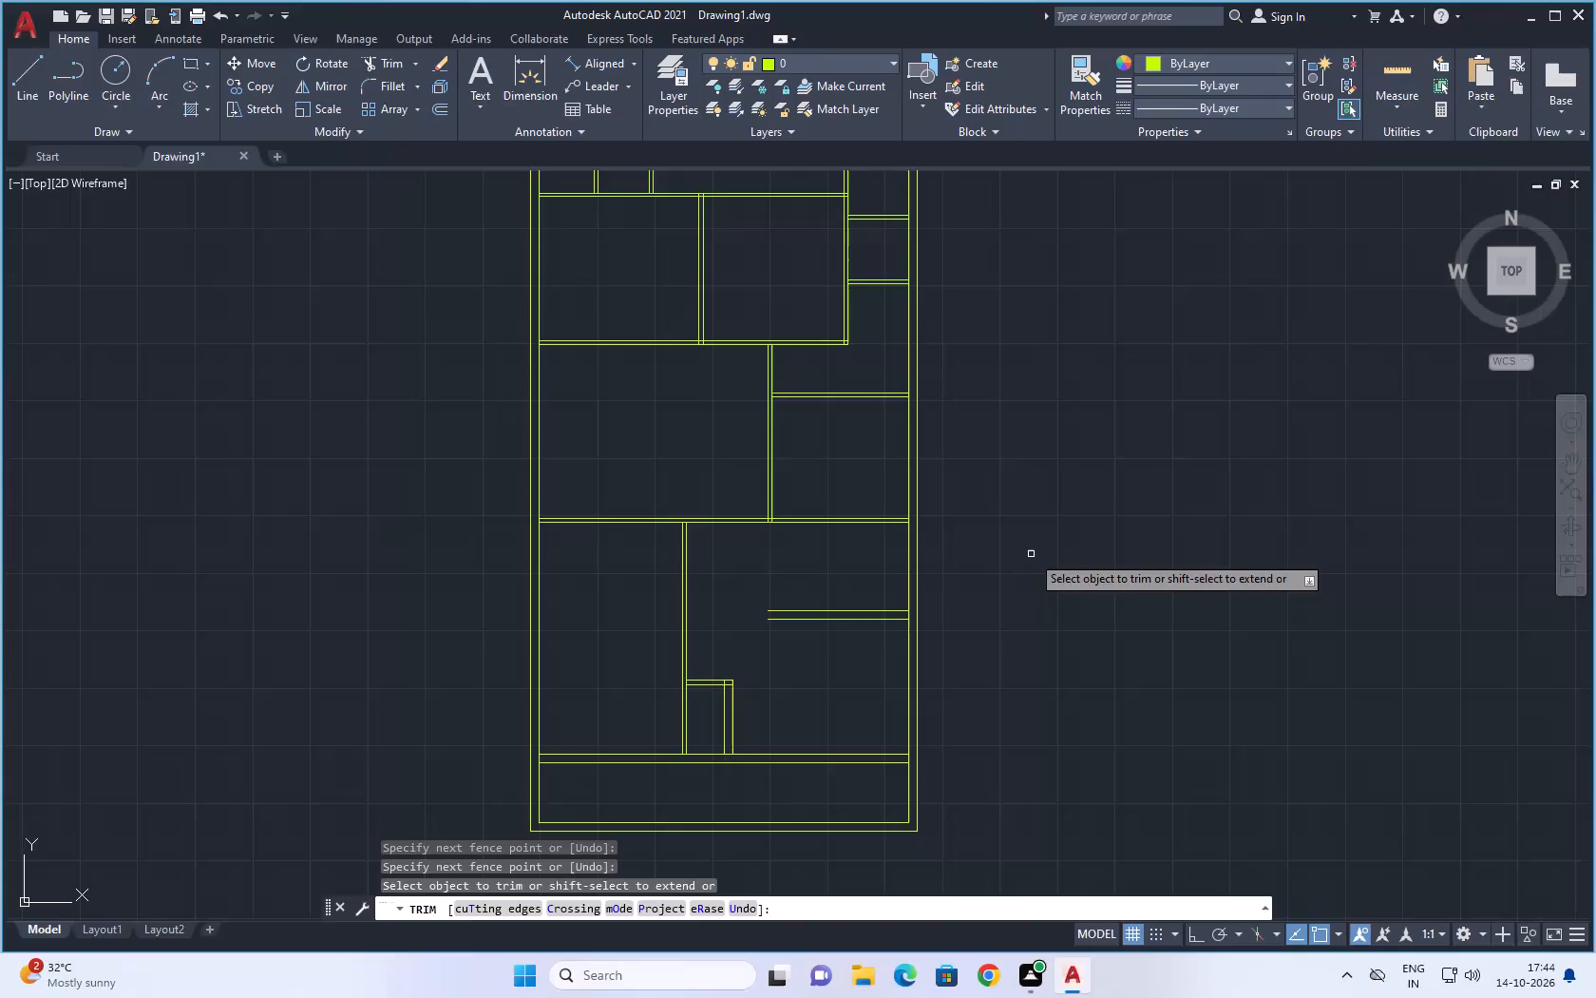
pyautogui.scroll(-1, 1033, 565)
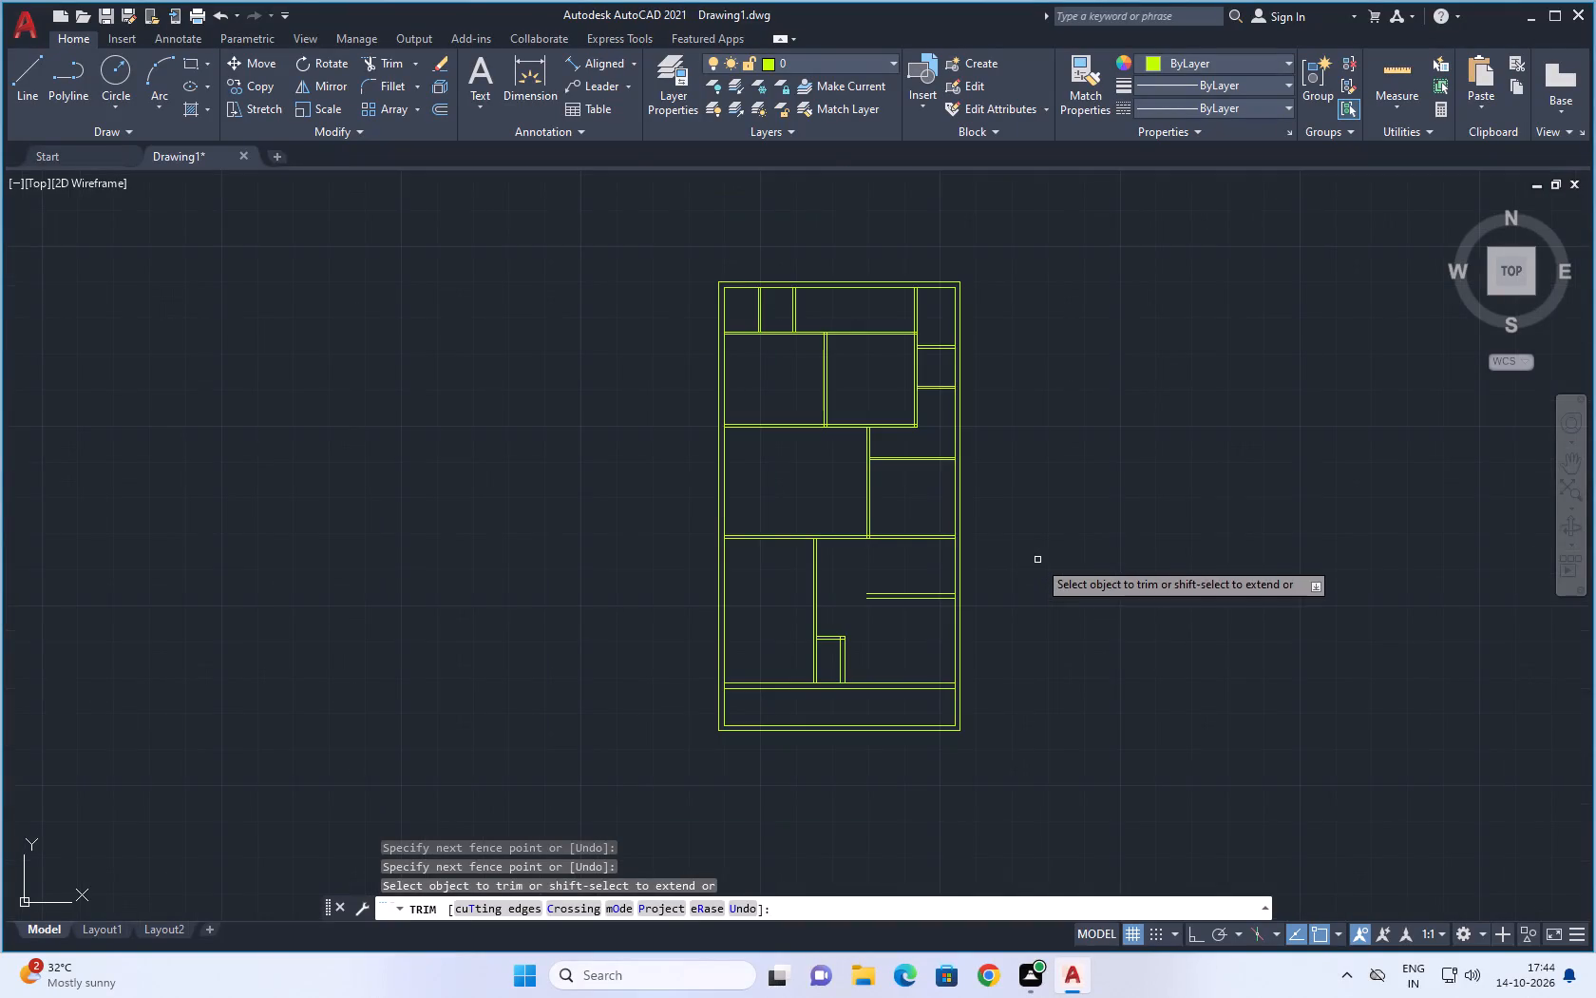
pyautogui.moveTo(1037, 552); pyautogui.dragTo(1039, 515, button='middle')
pyautogui.scroll(1, 1012, 540)
pyautogui.moveTo(1015, 537); pyautogui.dragTo(1049, 603, button='middle')
pyautogui.scroll(-1, 1050, 599)
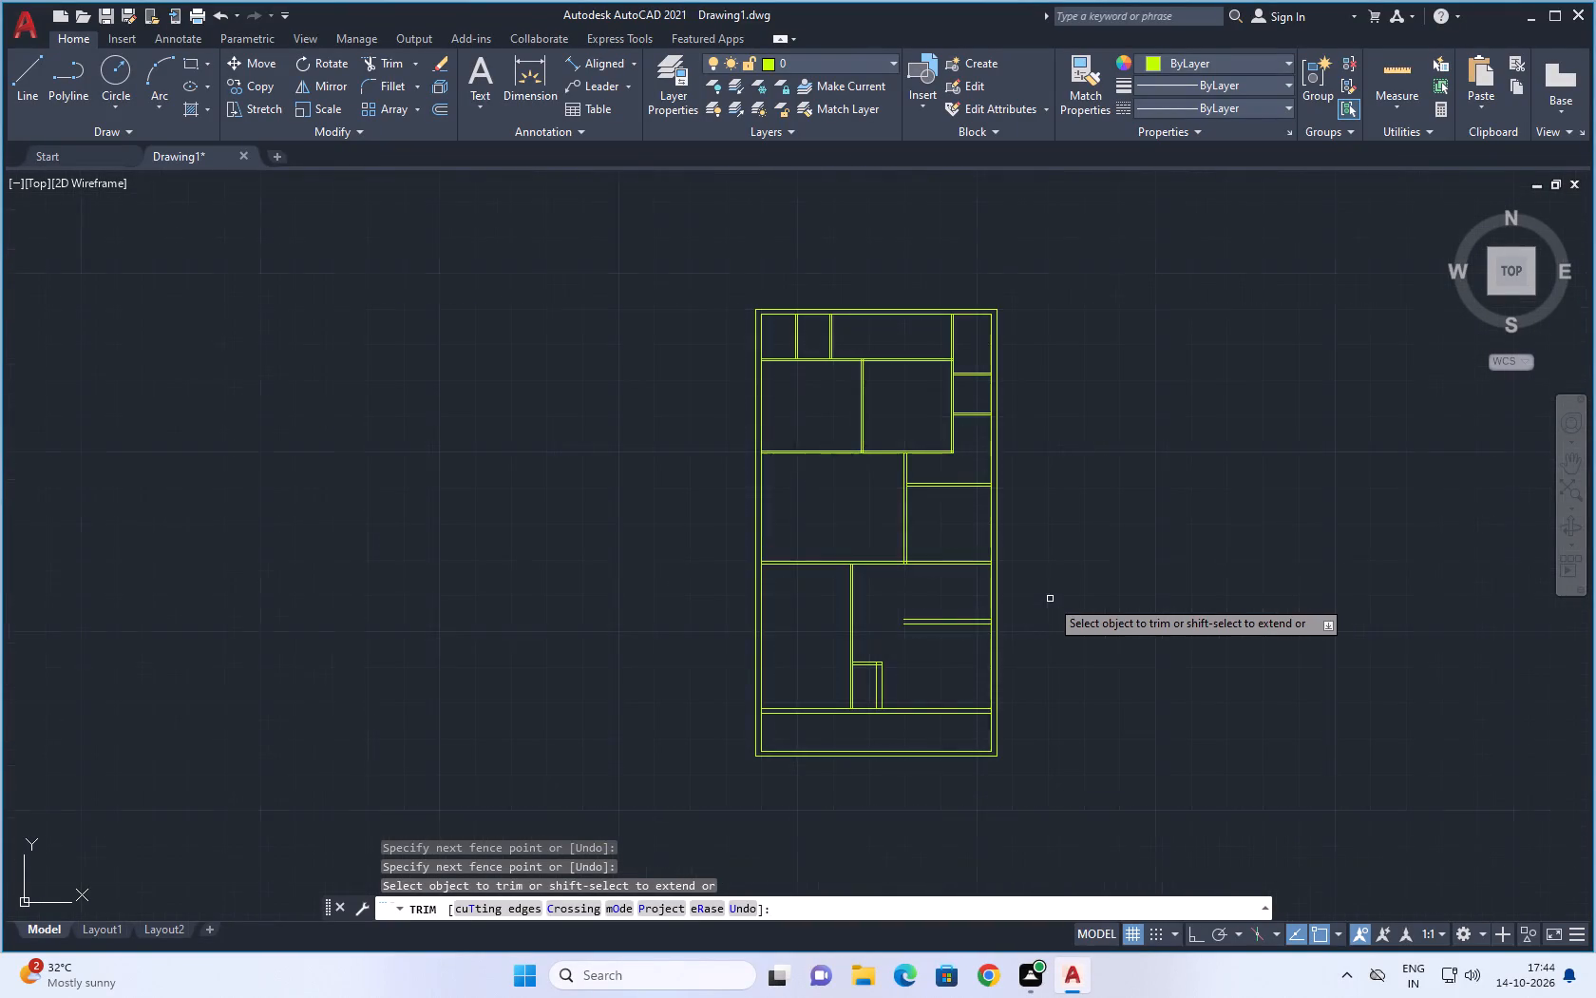
pyautogui.moveTo(1077, 531); pyautogui.dragTo(1043, 587, button='middle')
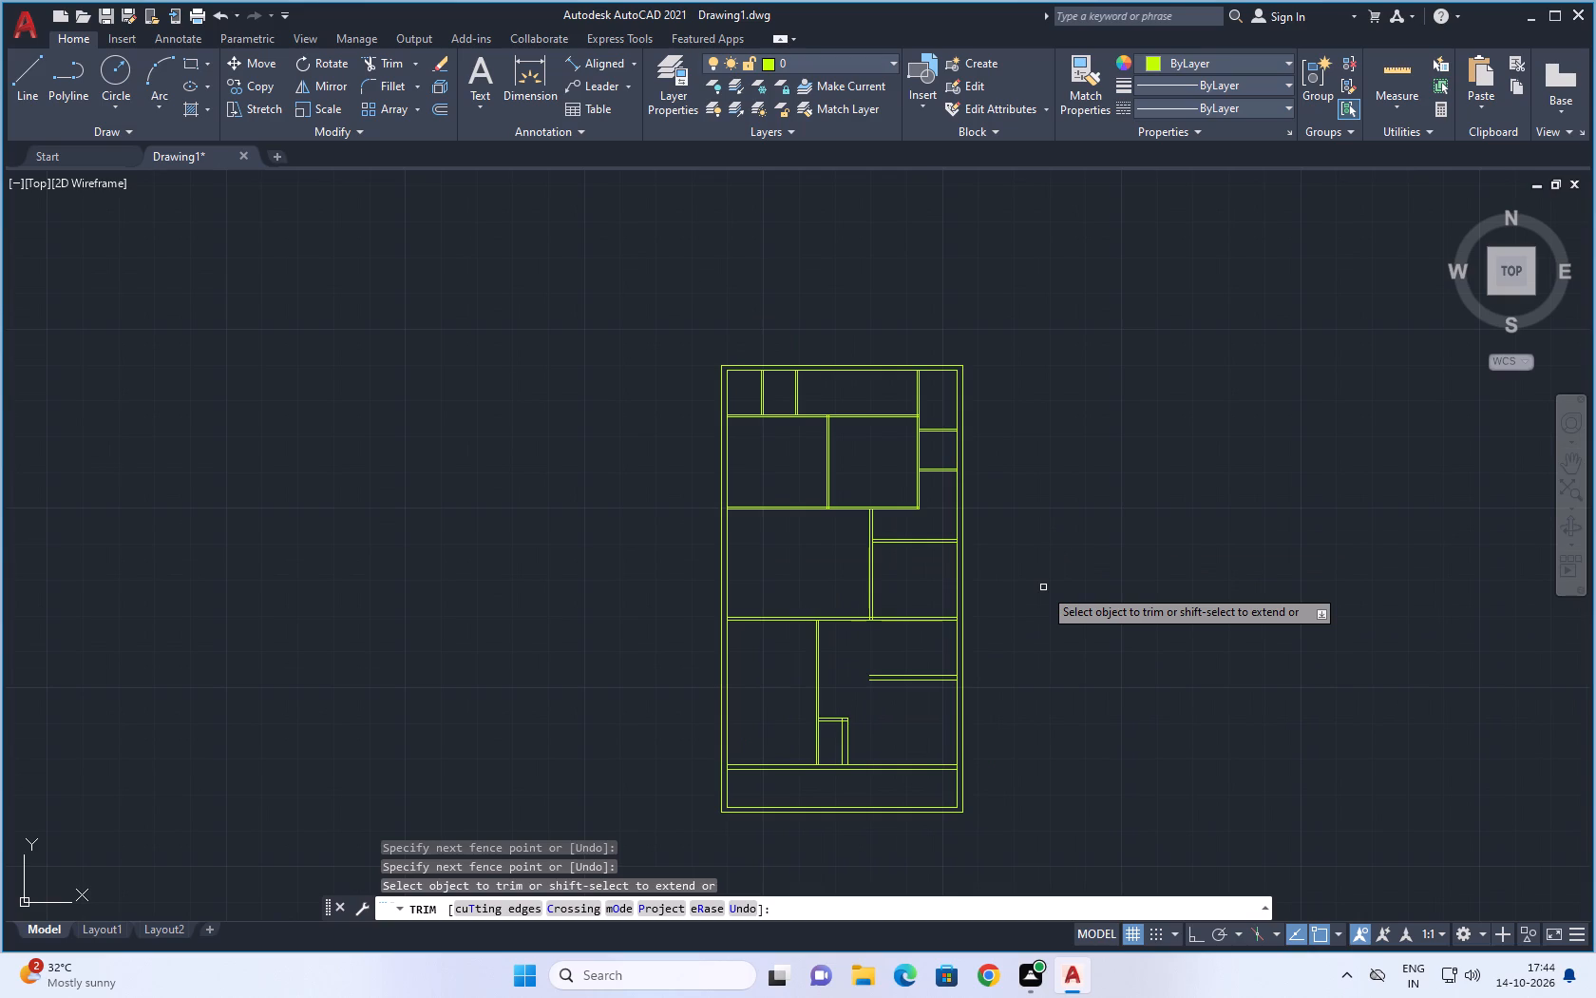
pyautogui.scroll(1, 955, 619)
pyautogui.moveTo(1041, 590); pyautogui.dragTo(1045, 566, button='middle')
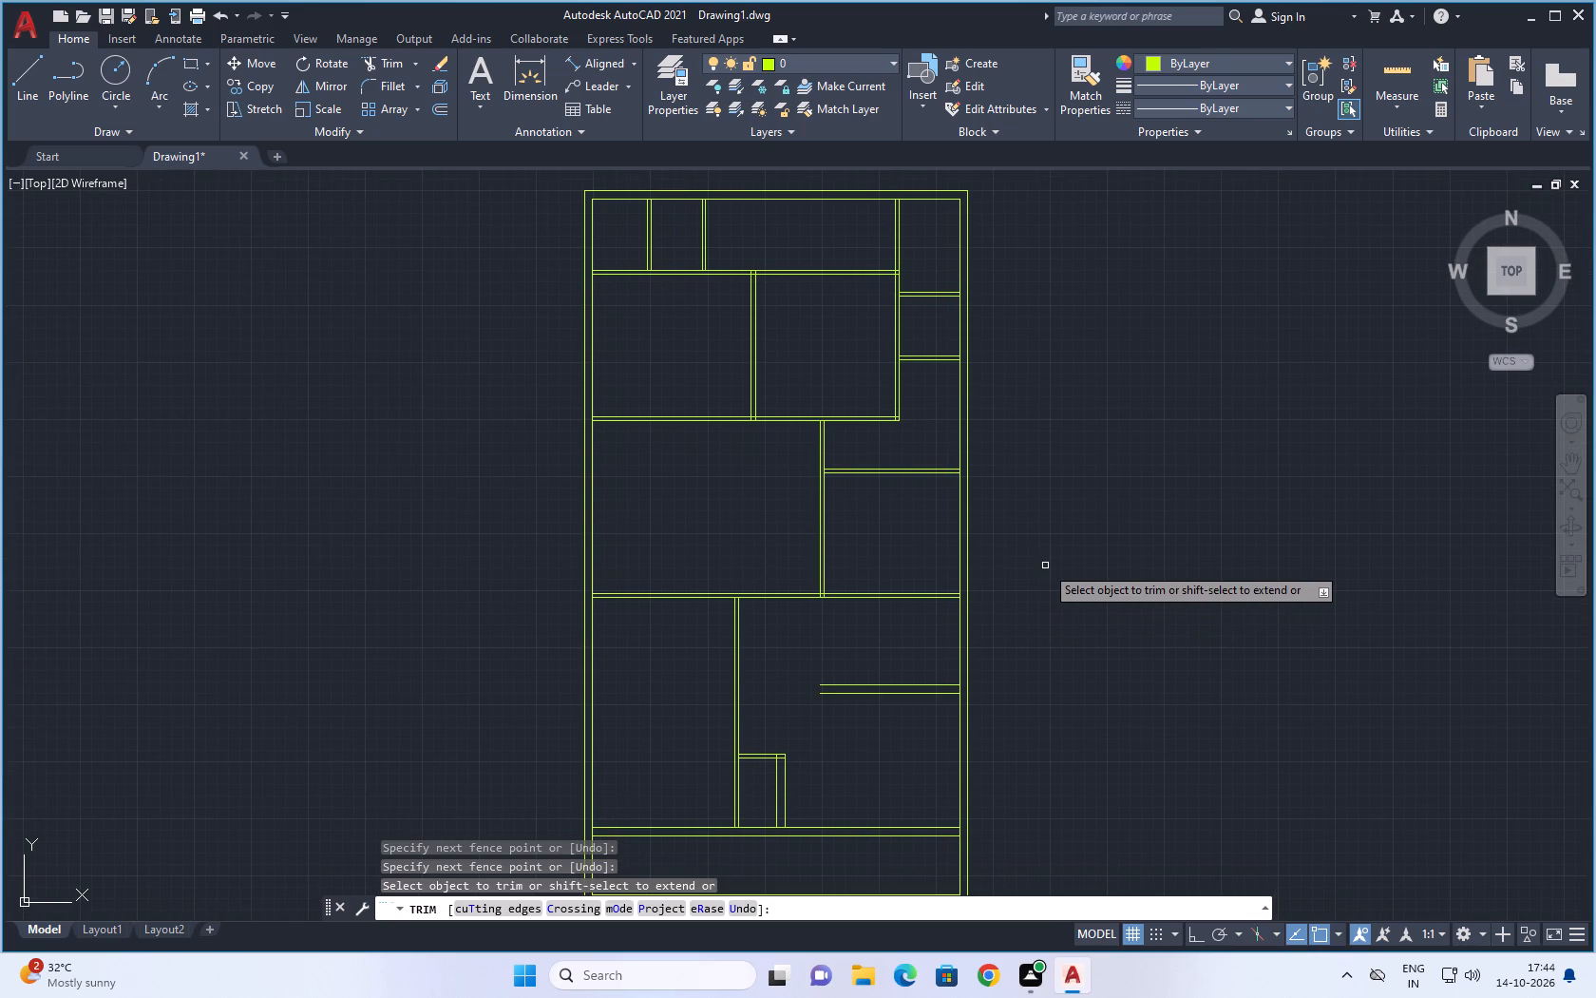
pyautogui.scroll(-1, 1045, 566)
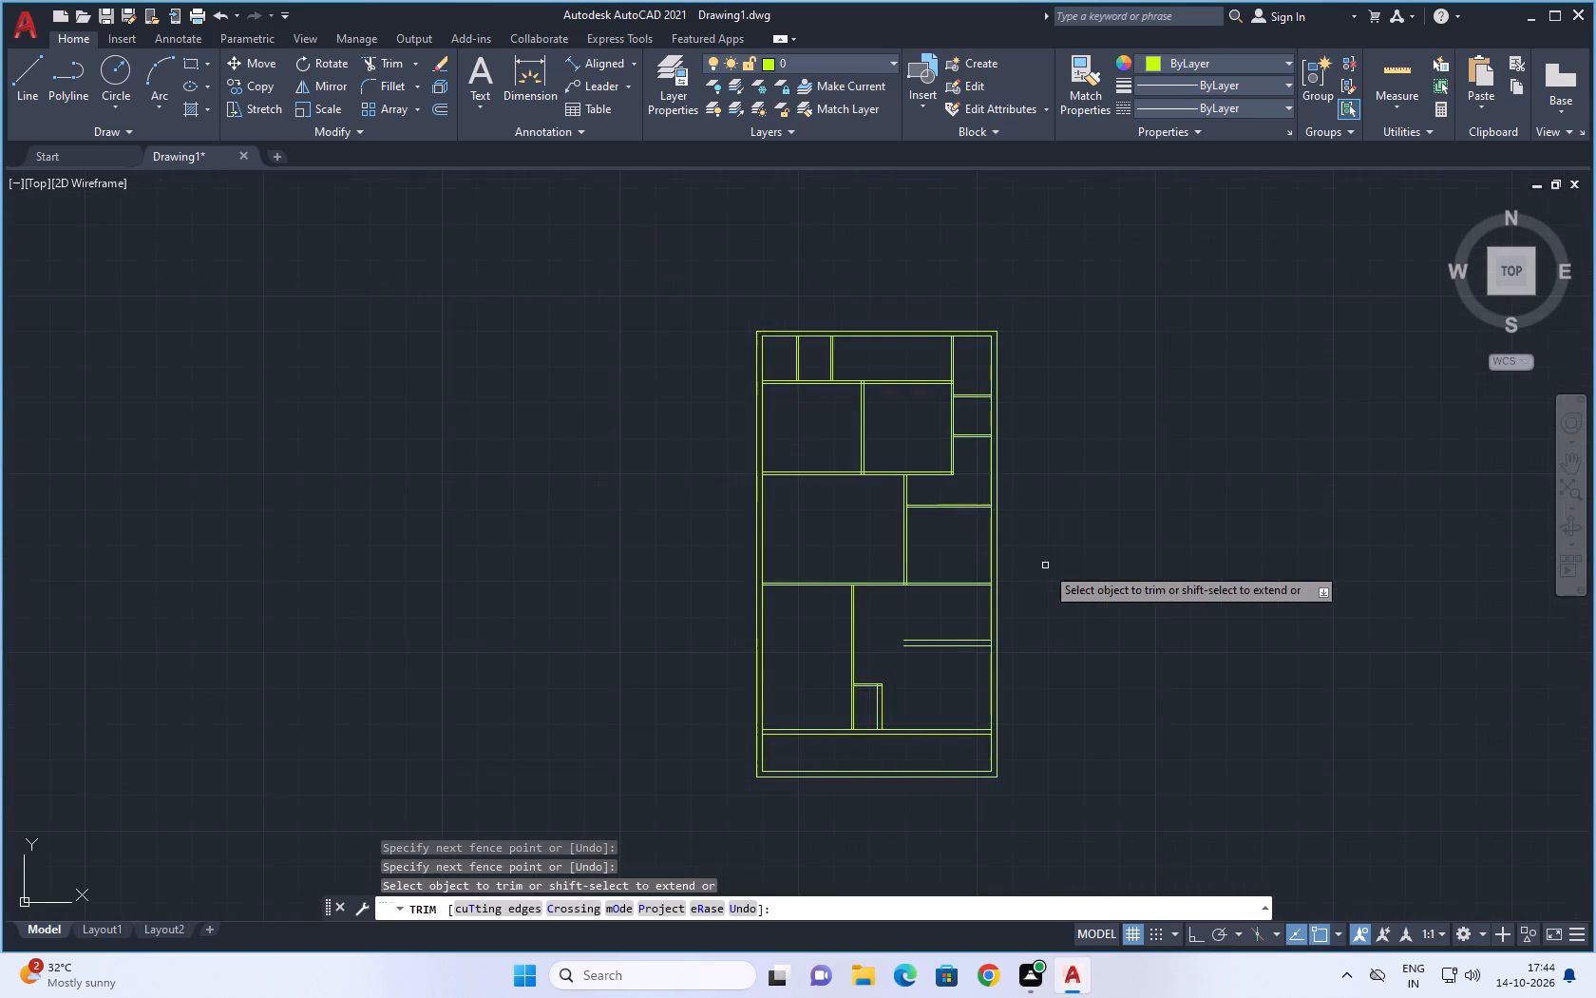
pyautogui.moveTo(1056, 497); pyautogui.dragTo(1052, 548, button='middle')
pyautogui.scroll(1, 765, 469)
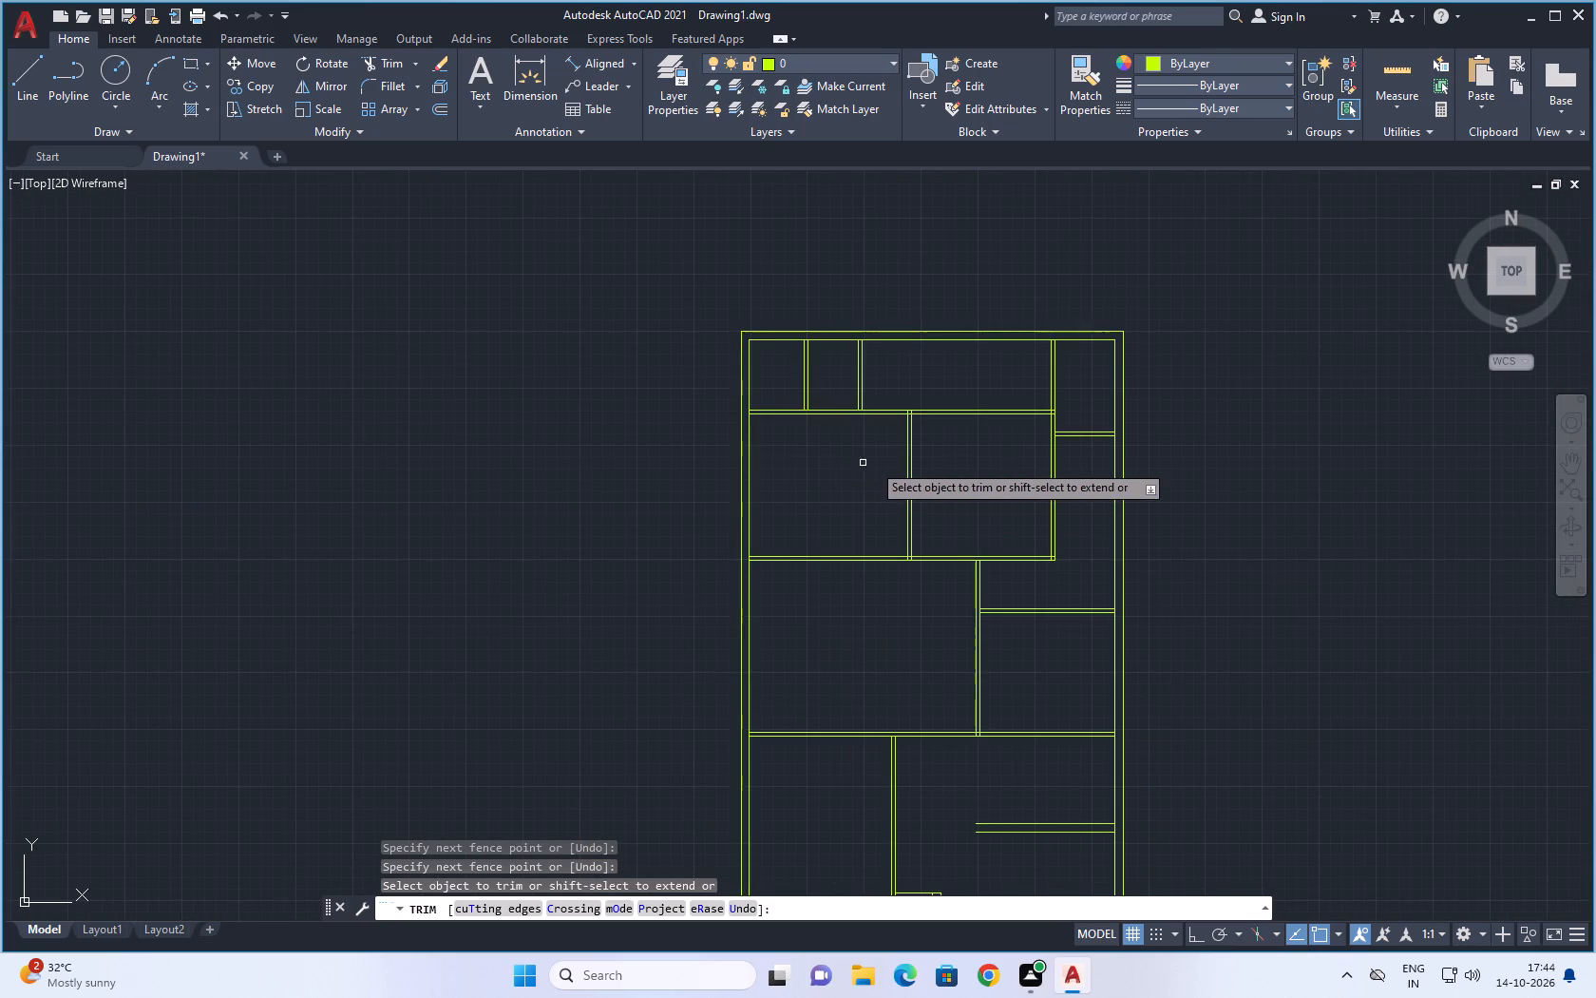
pyautogui.moveTo(1230, 460); pyautogui.dragTo(1213, 488, button='middle')
pyautogui.scroll(2, 791, 428)
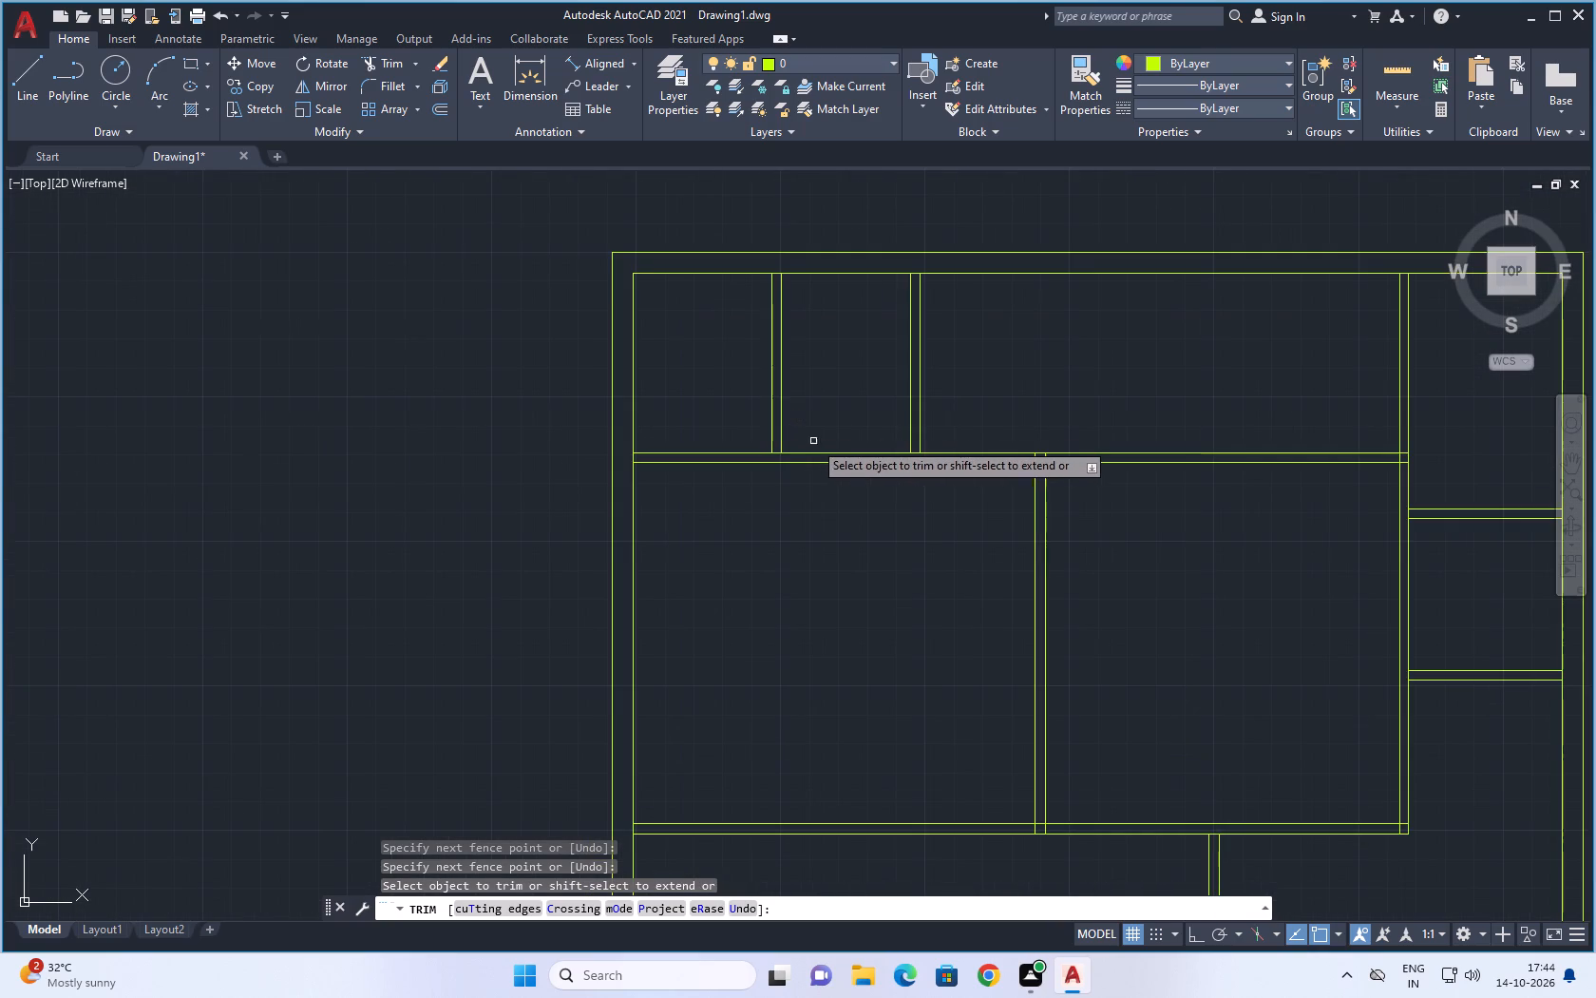
pyautogui.scroll(-1, 819, 442)
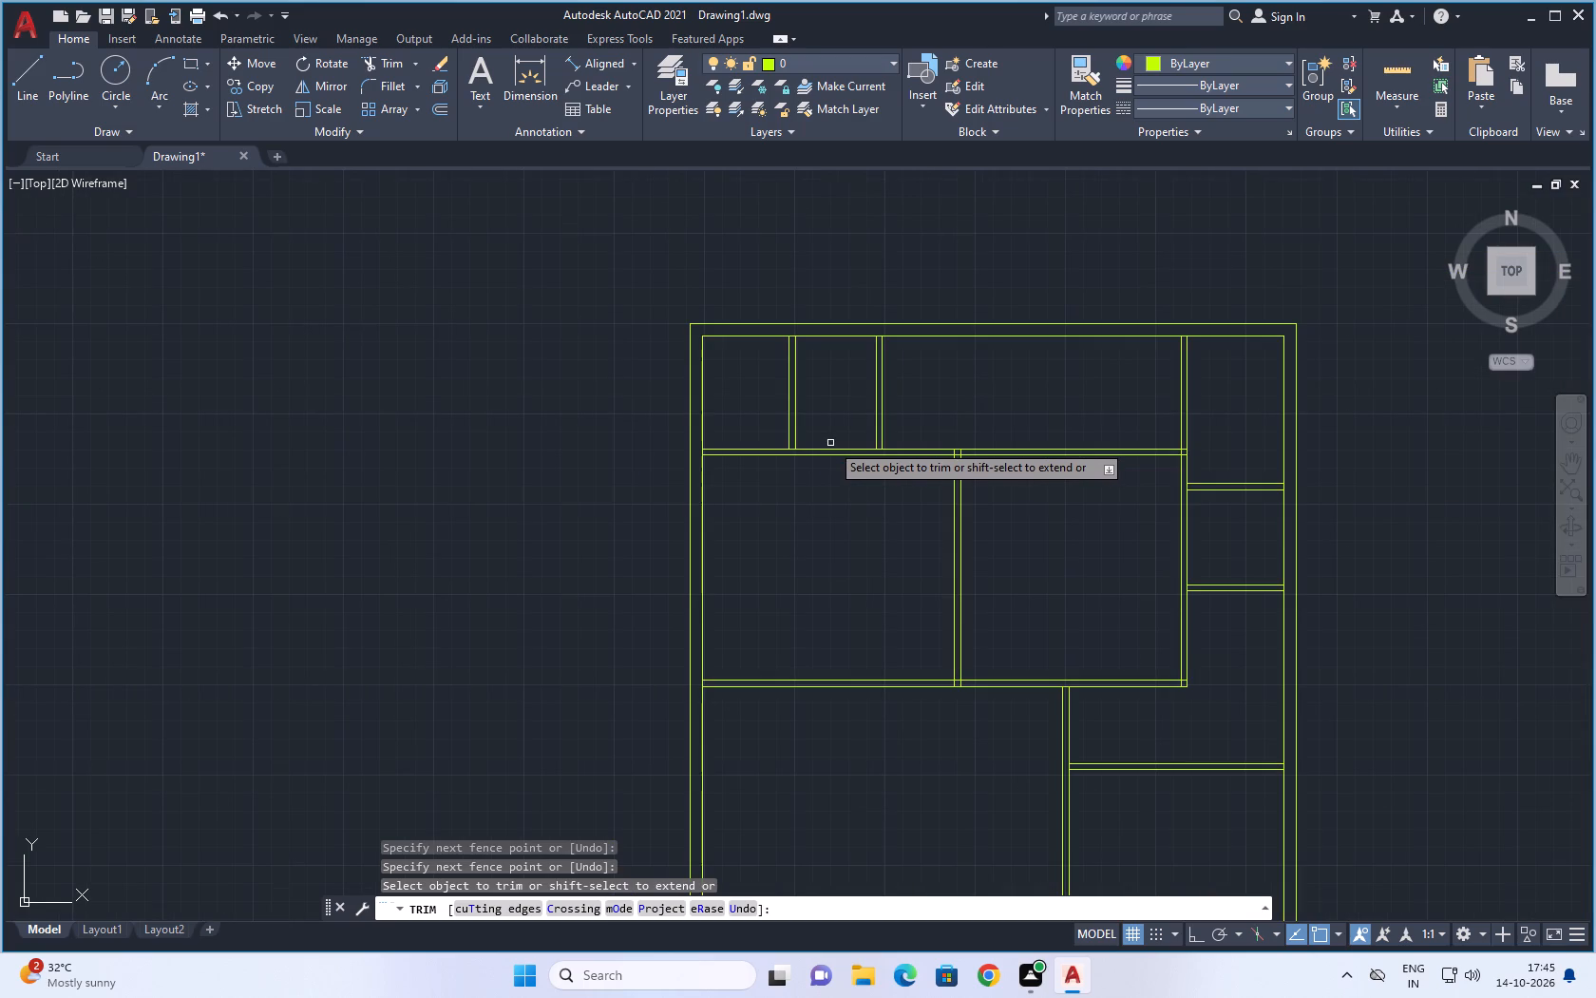
pyautogui.moveTo(1080, 543); pyautogui.dragTo(1044, 451, button='middle')
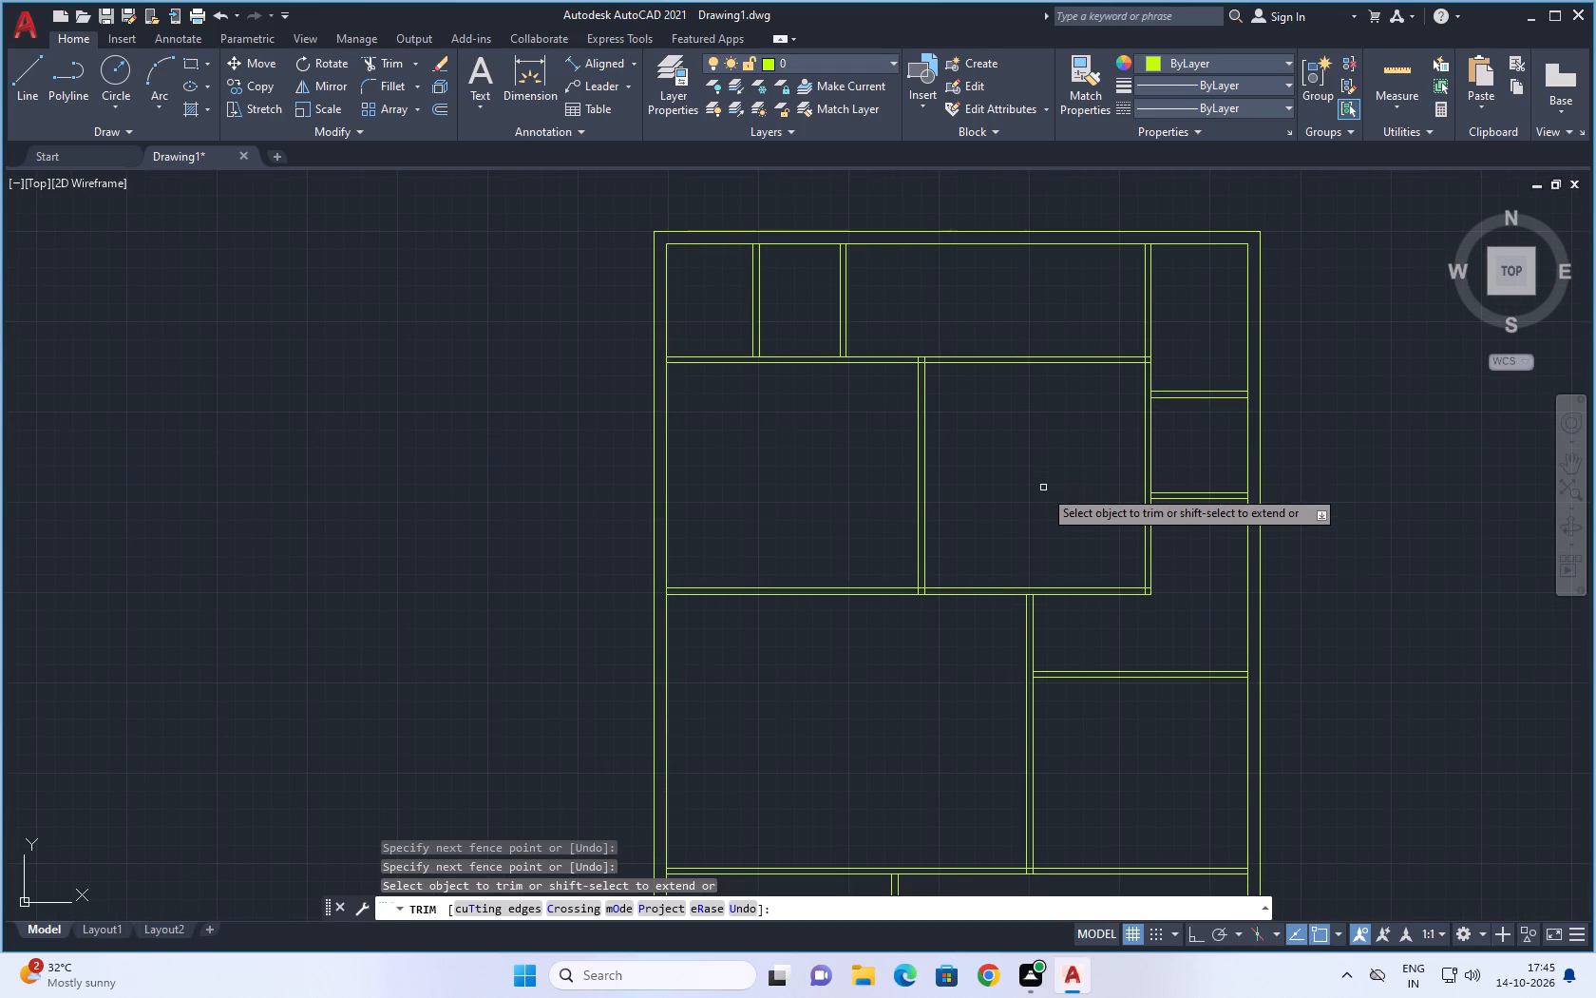
pyautogui.moveTo(1029, 488); pyautogui.dragTo(994, 405, button='middle')
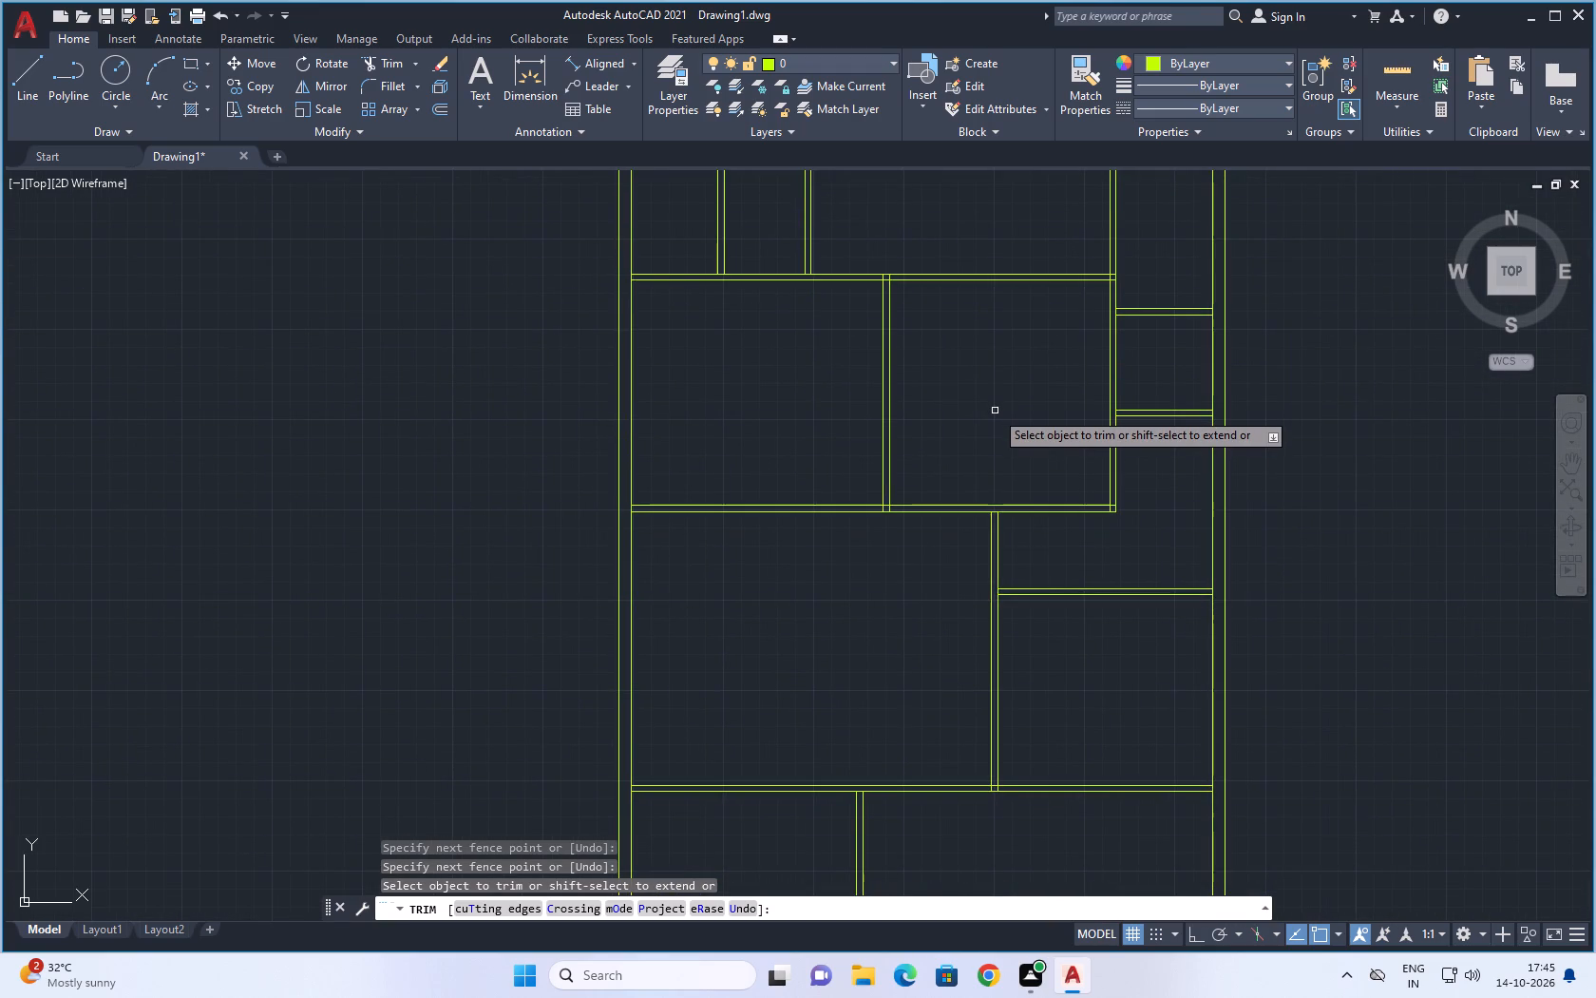
pyautogui.moveTo(1301, 539); pyautogui.dragTo(1290, 326, button='middle')
pyautogui.moveTo(1307, 464); pyautogui.dragTo(1311, 363, button='middle')
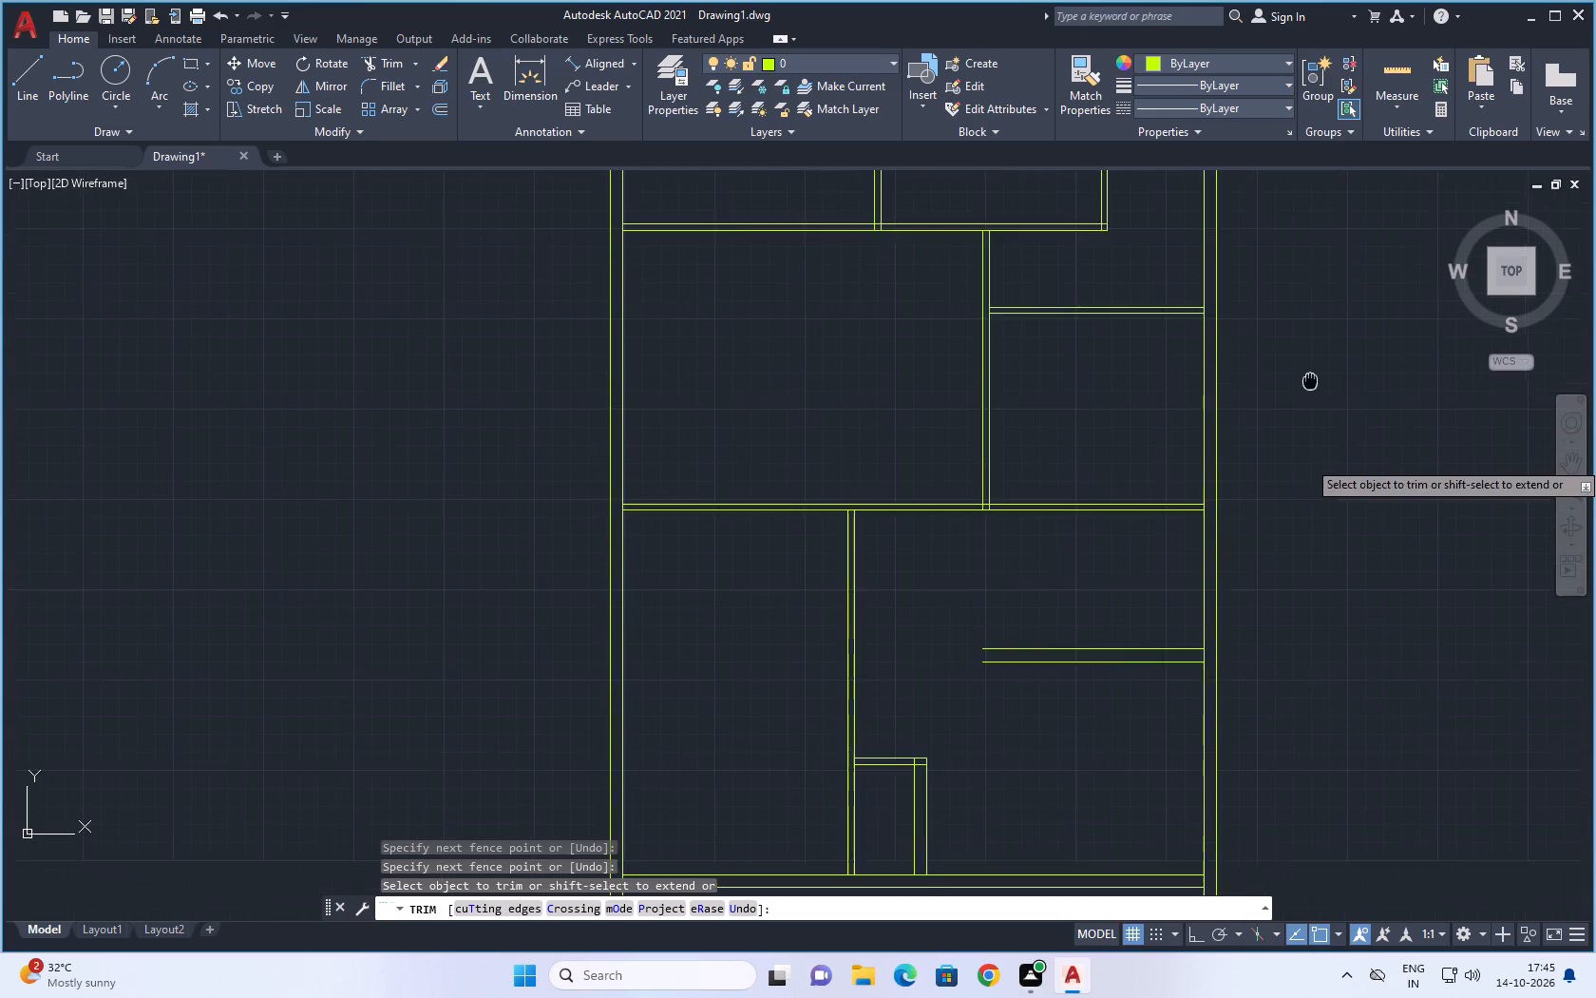
pyautogui.moveTo(1311, 363); pyautogui.dragTo(1319, 331, button='middle')
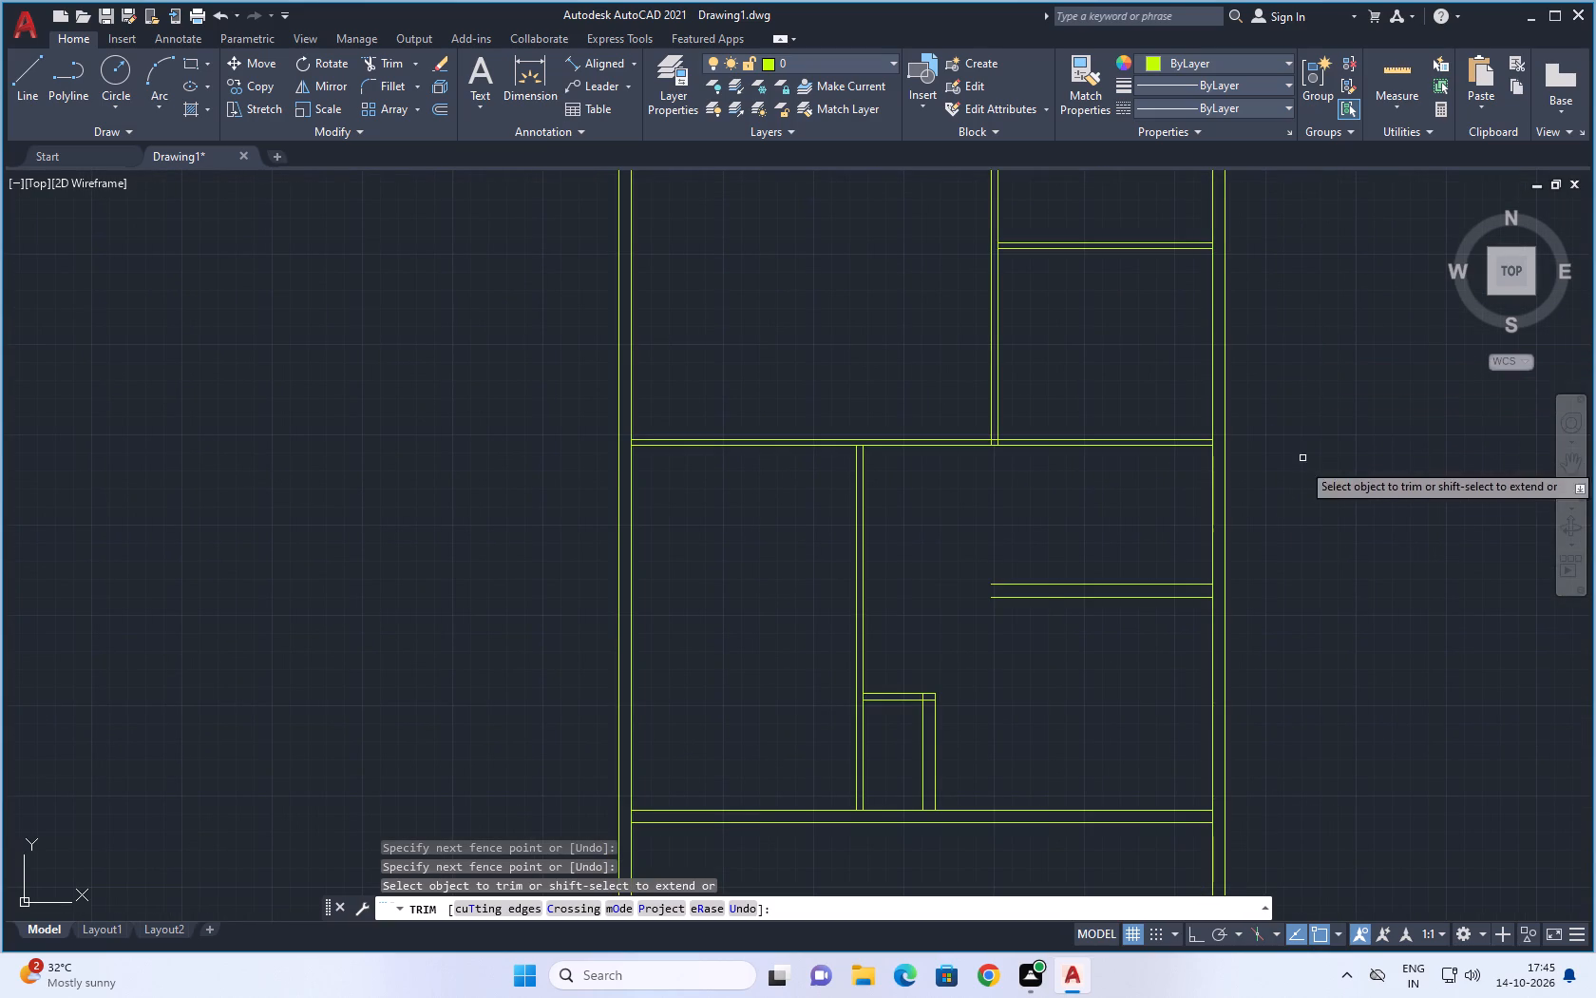
pyautogui.scroll(-1, 1302, 515)
pyautogui.moveTo(1320, 495); pyautogui.dragTo(1220, 549, button='middle')
pyautogui.scroll(-1, 1224, 545)
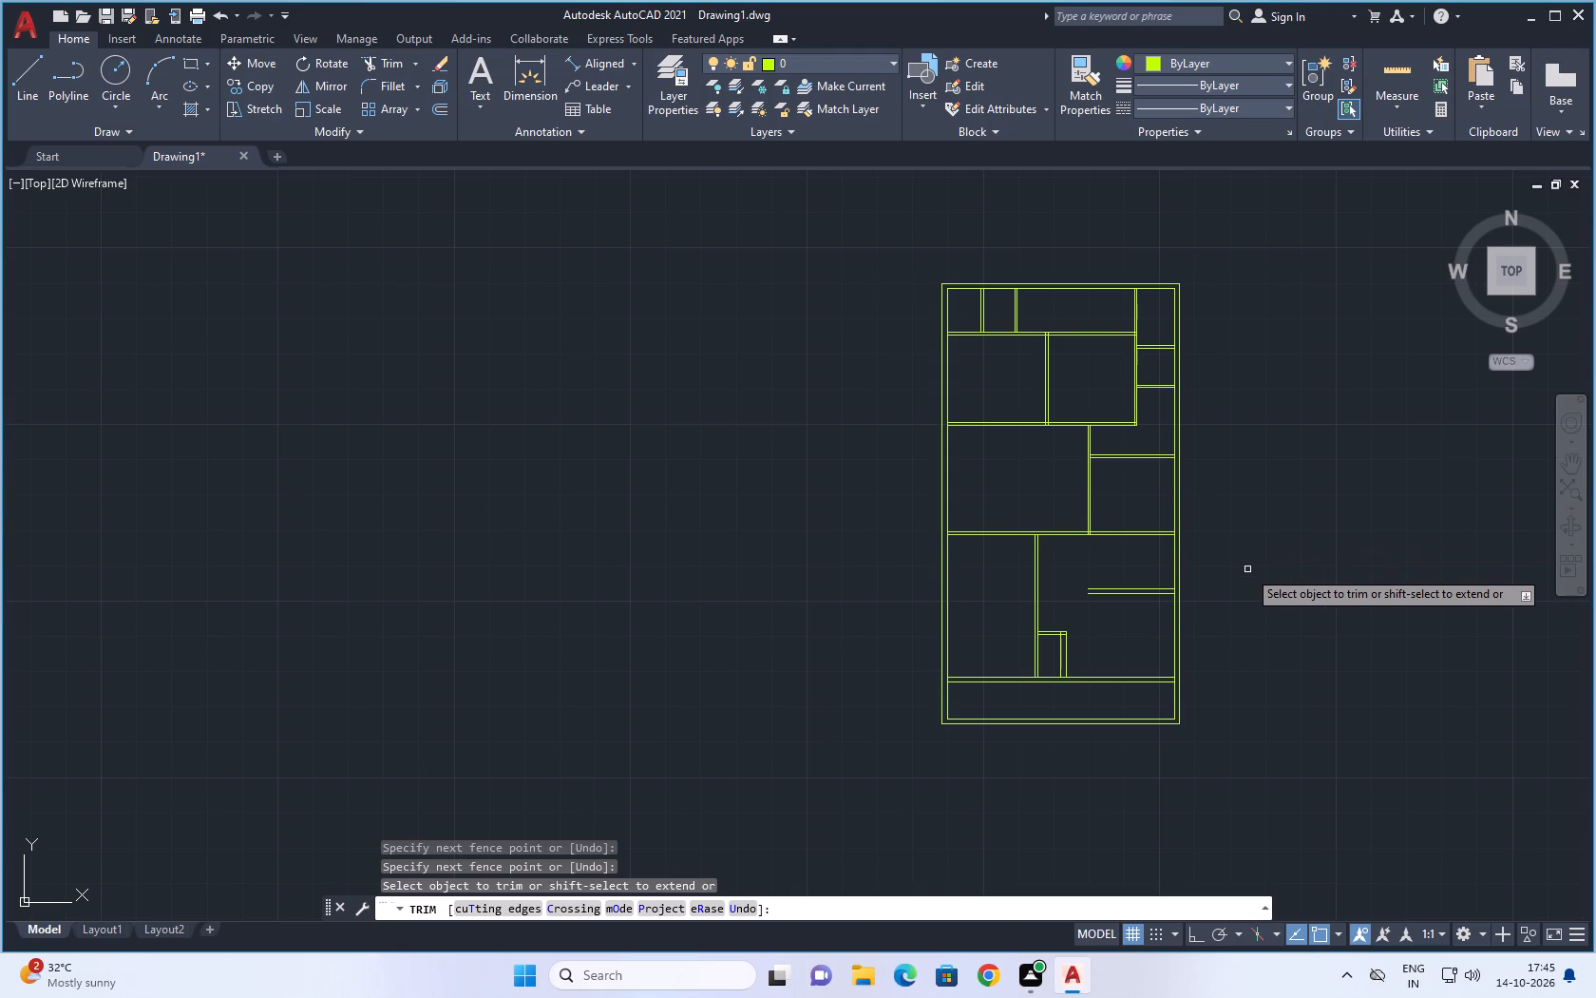
pyautogui.scroll(1, 1093, 671)
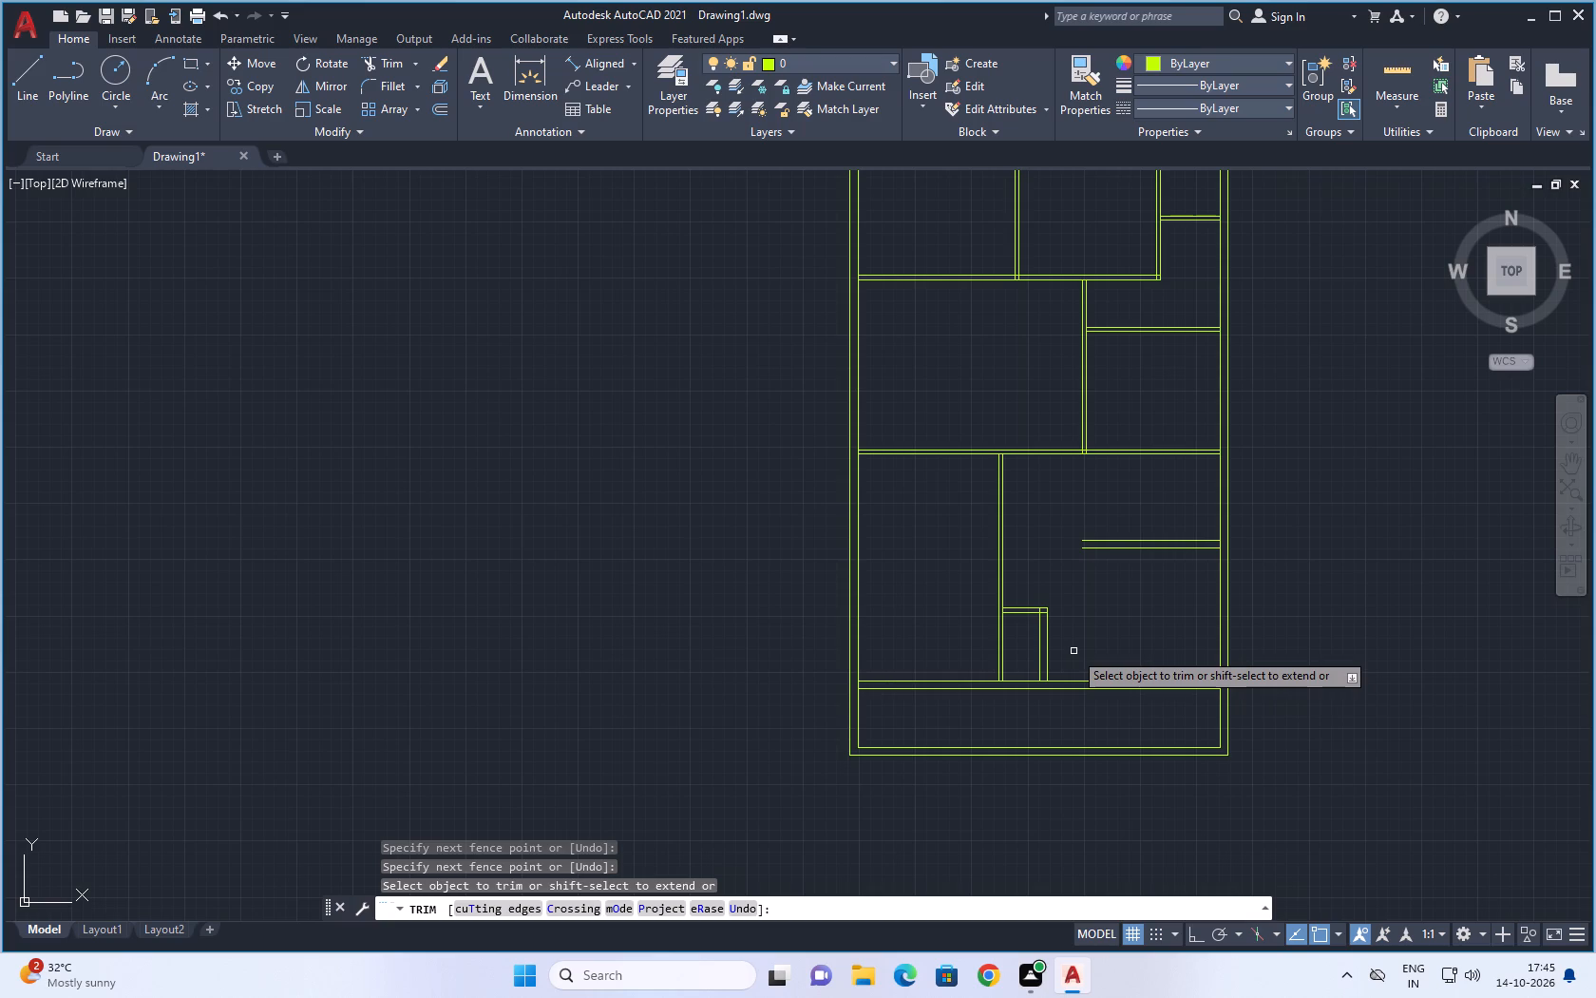
pyautogui.scroll(-1, 1076, 651)
pyautogui.moveTo(1284, 630); pyautogui.dragTo(1250, 586, button='middle')
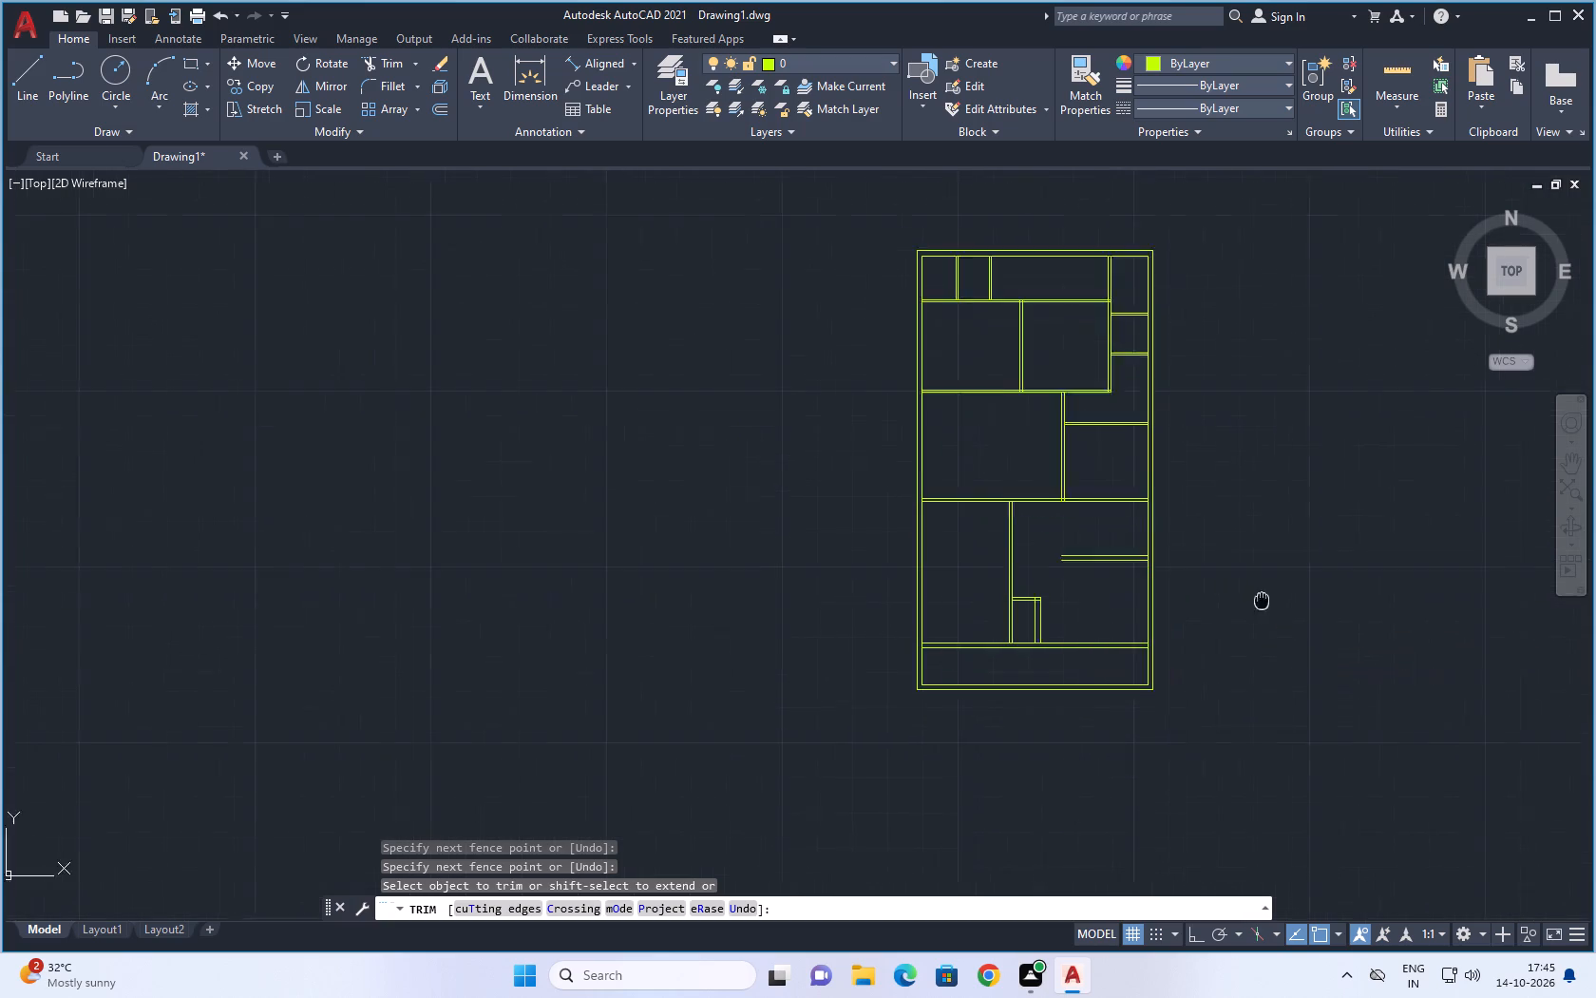
pyautogui.moveTo(1250, 586); pyautogui.dragTo(1213, 545, button='middle')
pyautogui.scroll(2, 1026, 605)
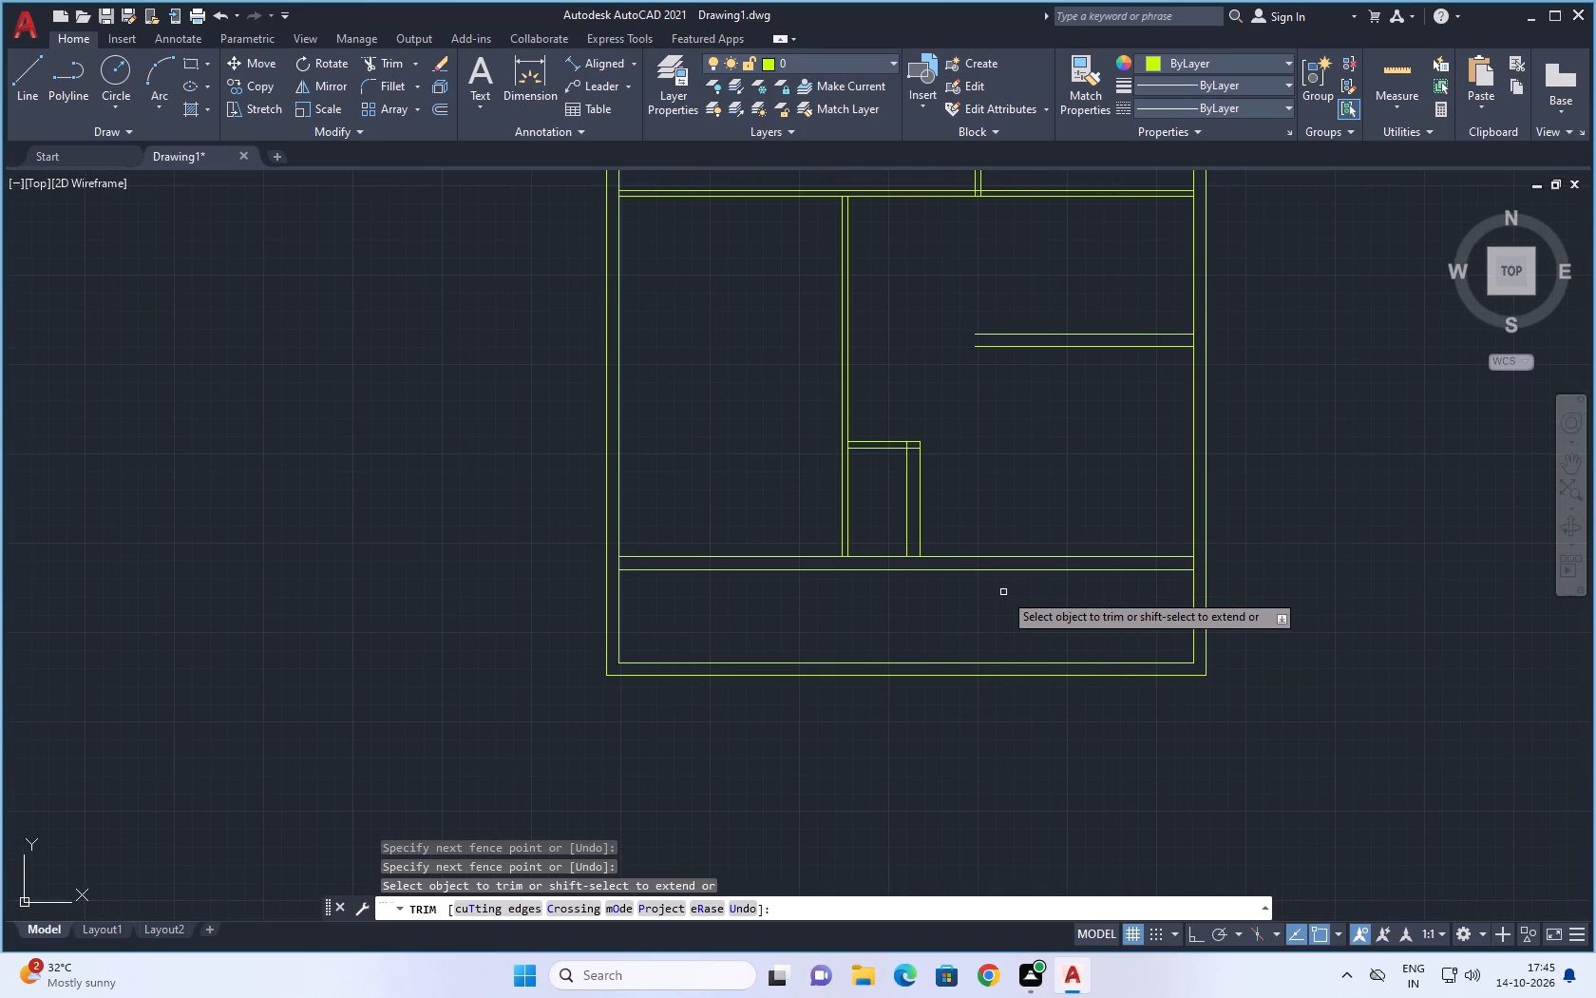
pyautogui.press('Escape')
# Extend the two right-hand wall lines of the small lower middle room down to the lower line of the bottom cross wall.
pyautogui.write('EX')
pyautogui.press('space')
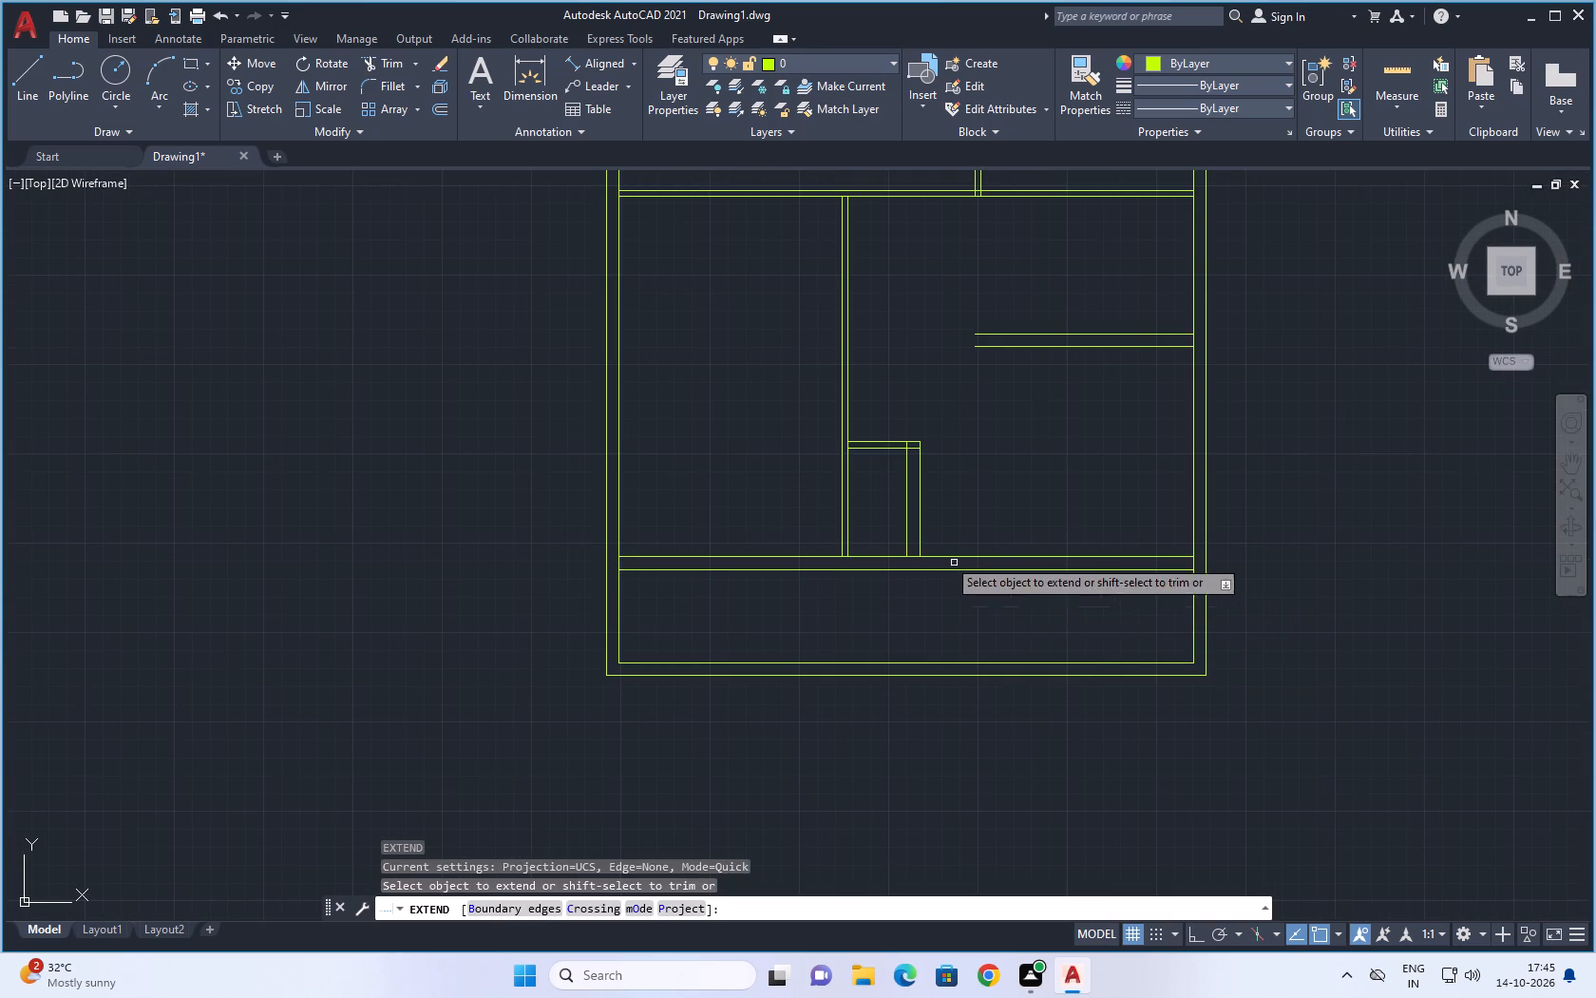
pyautogui.moveTo(934, 506); pyautogui.dragTo(894, 531)
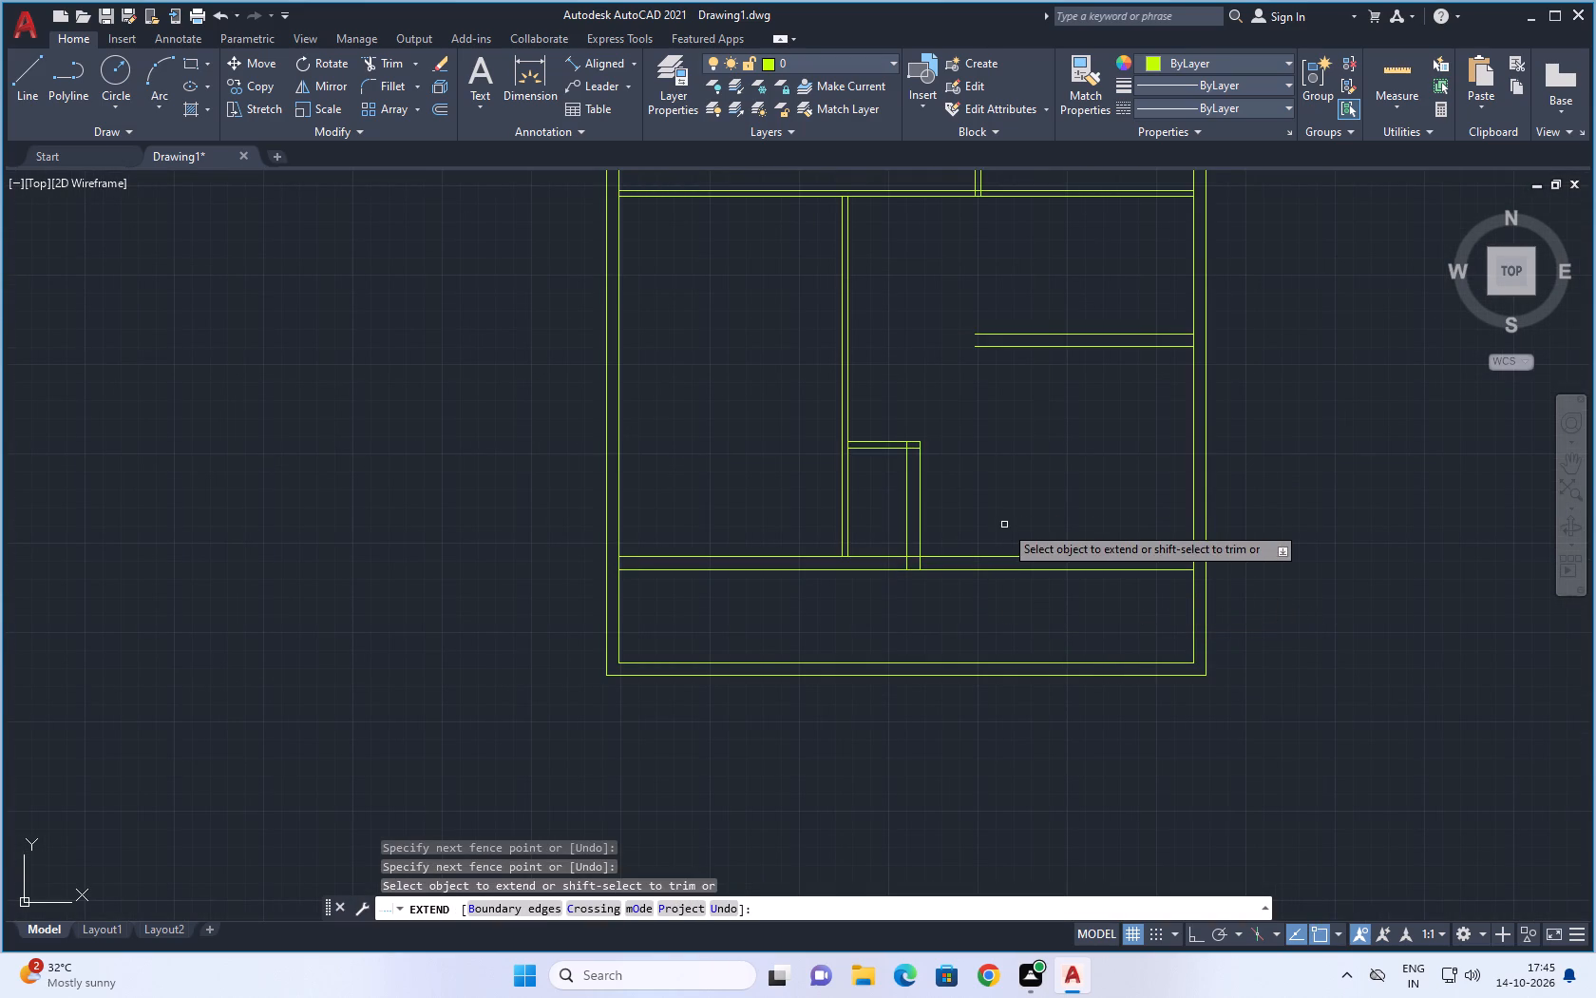
pyautogui.press('Escape')
# Trim away both bottom cross wall lines between the small lower middle room and the right outer wall.
pyautogui.write('TR')
pyautogui.press('space')
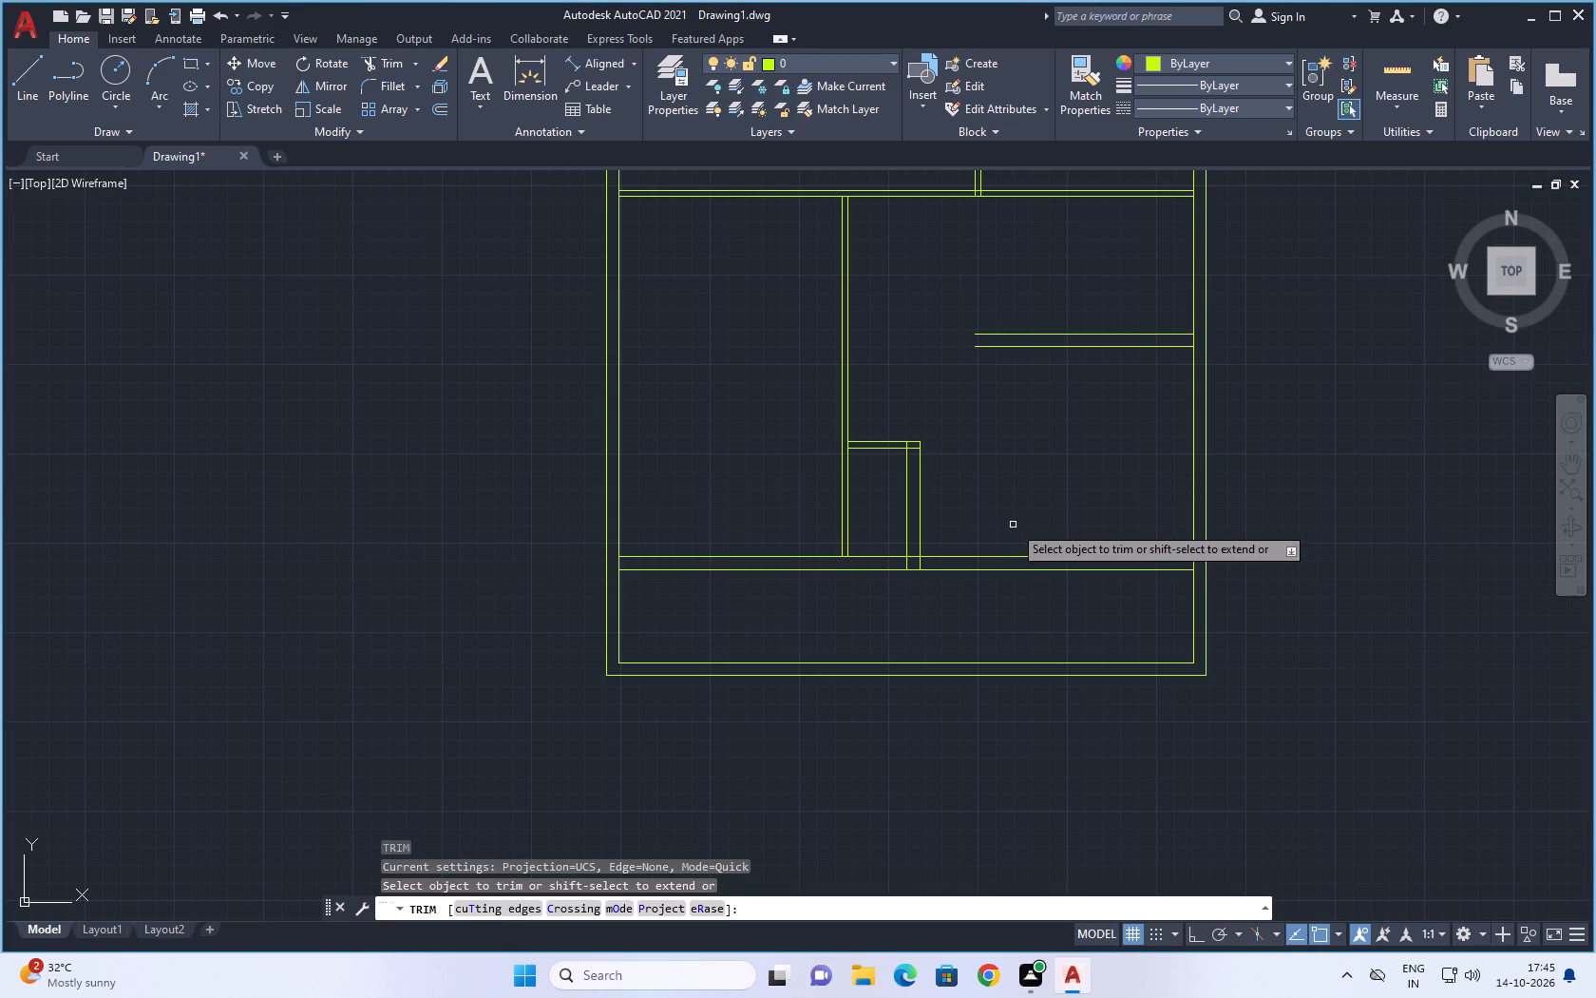
pyautogui.moveTo(1014, 528); pyautogui.dragTo(1016, 587)
# Look over the whole floor plan, checking the opened lower right area and the small room's wall corners.
pyautogui.scroll(-2, 1016, 587)
pyautogui.moveTo(1210, 492); pyautogui.dragTo(1182, 554, button='middle')
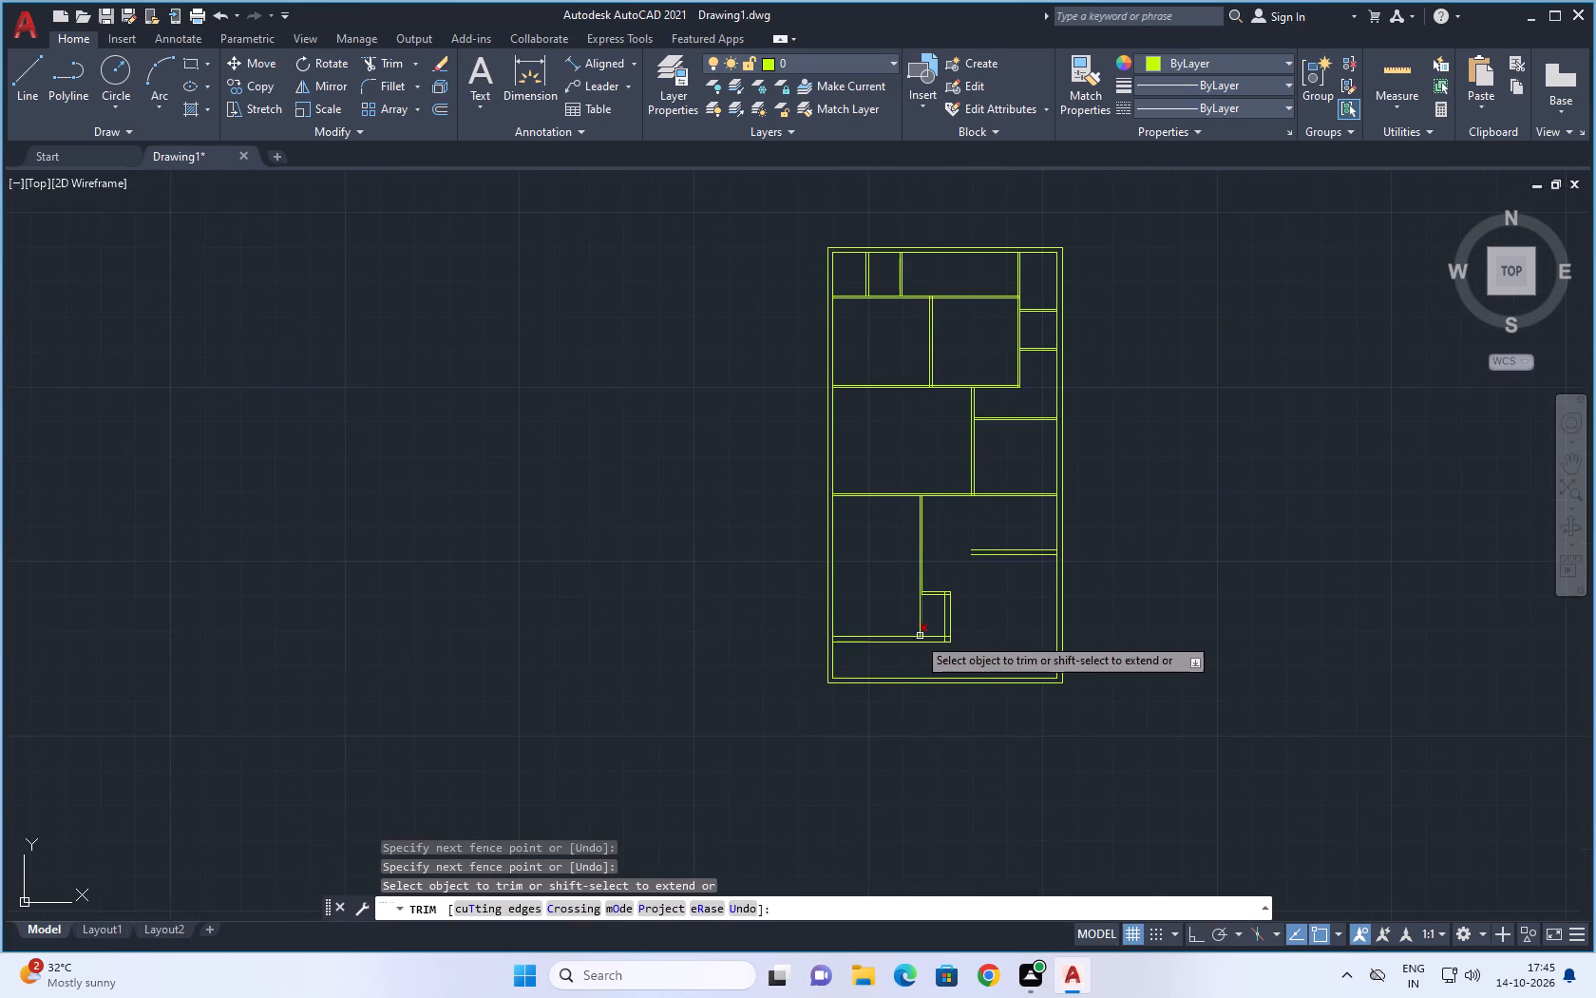
pyautogui.scroll(2, 907, 631)
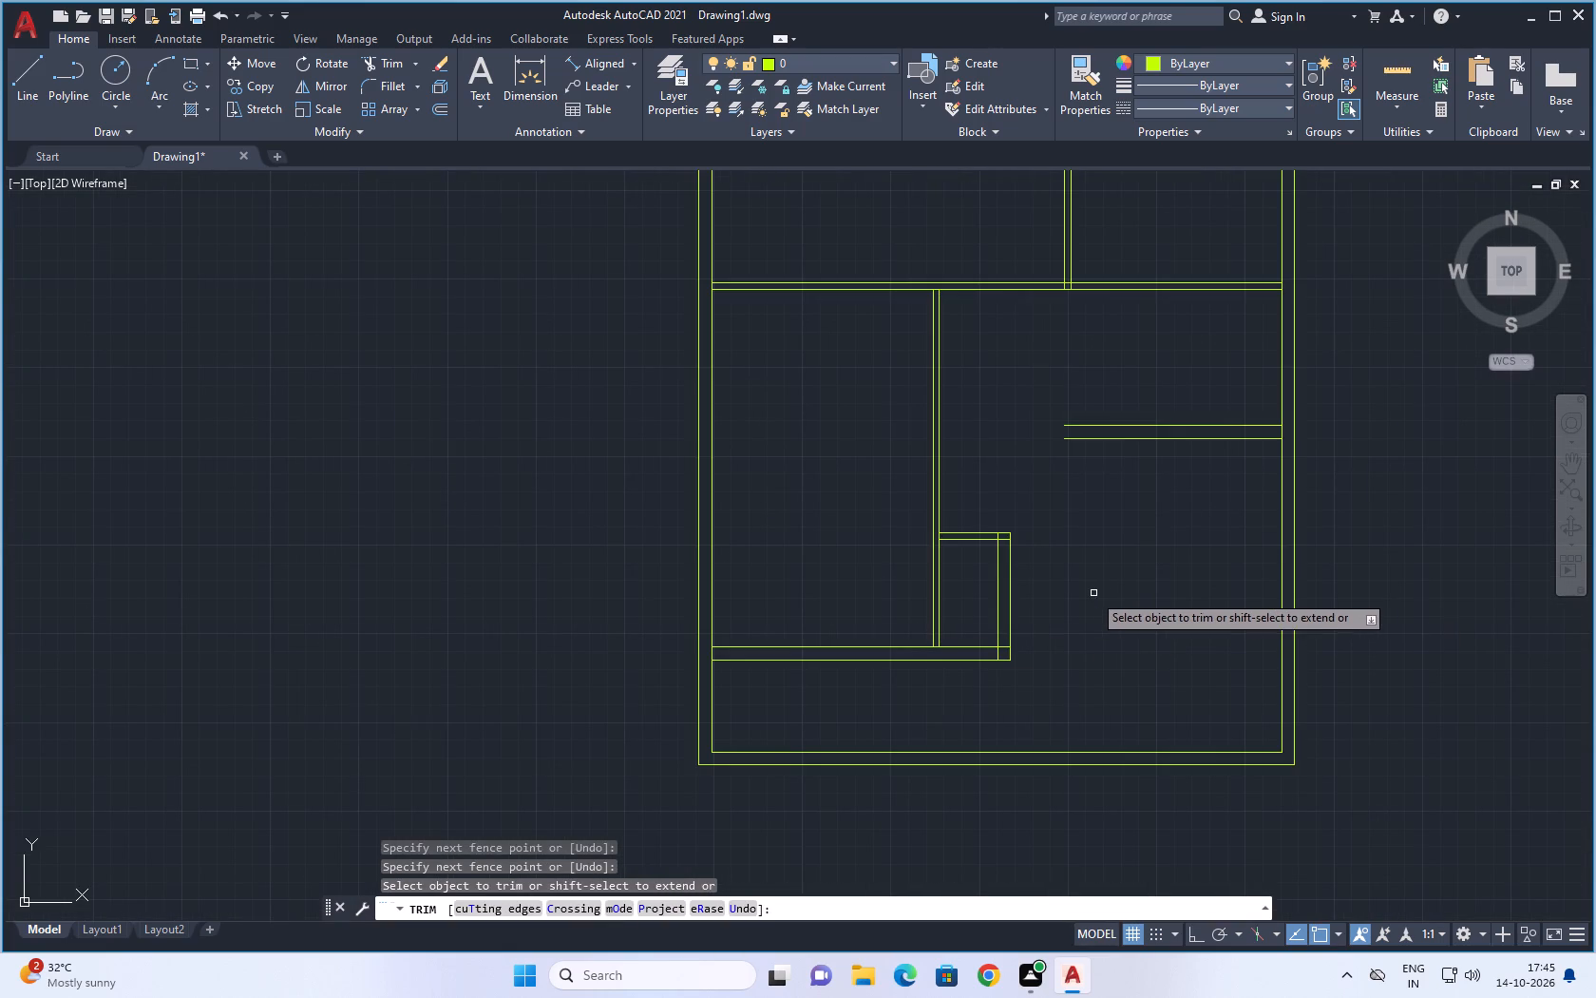
pyautogui.scroll(1, 1072, 593)
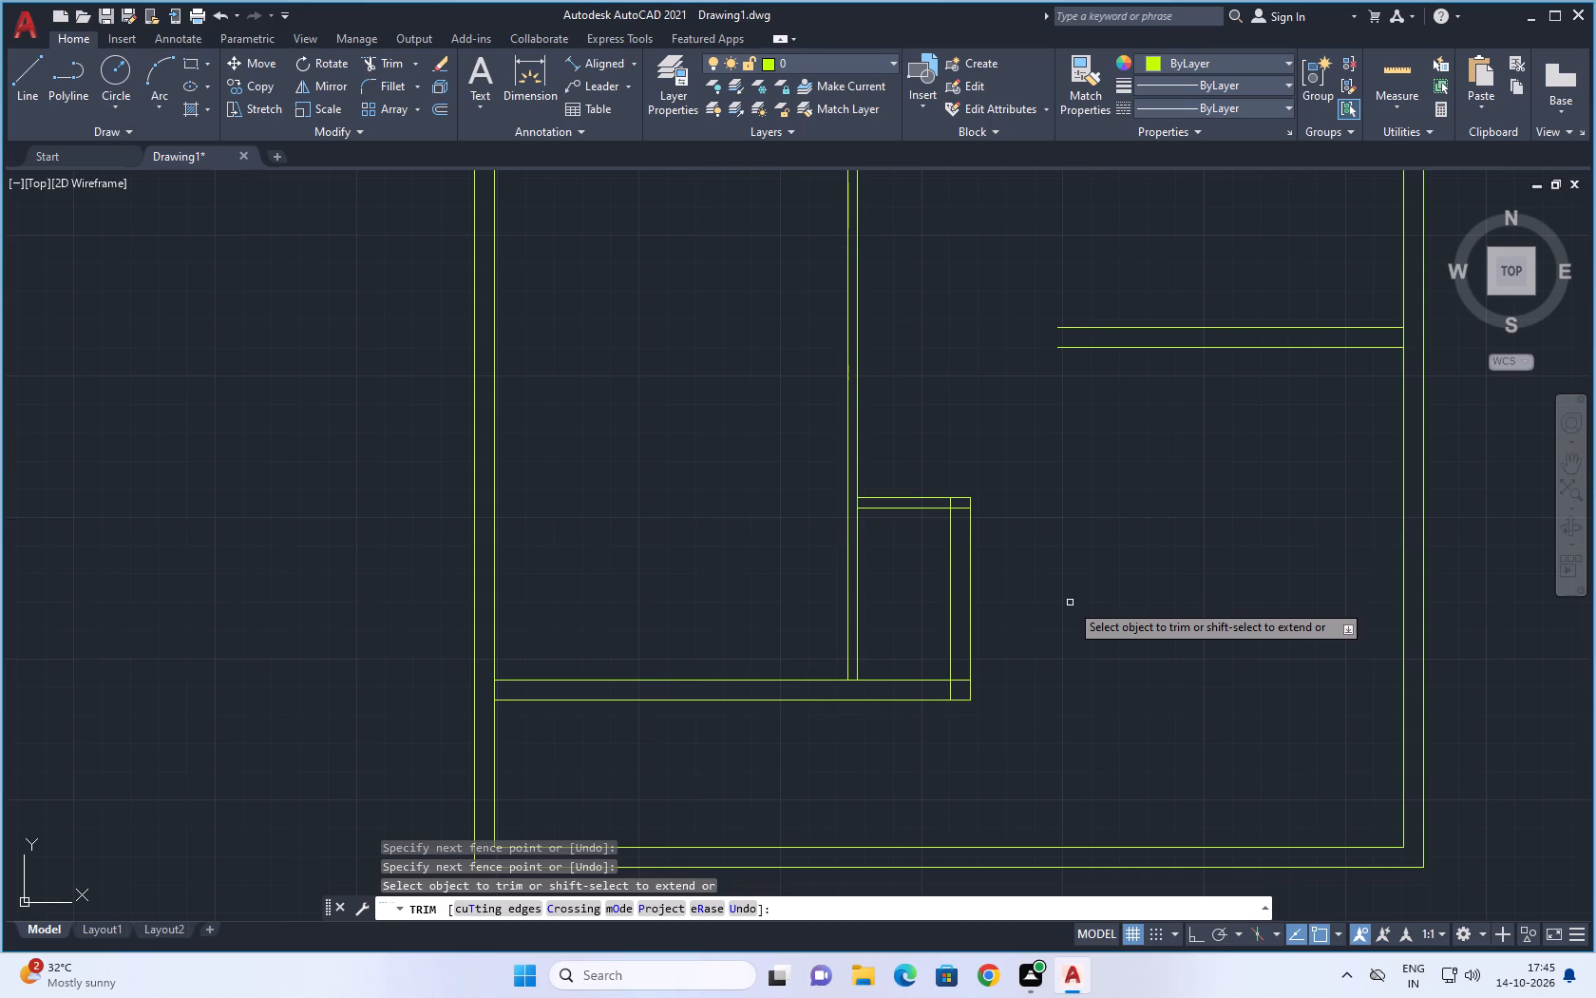
pyautogui.scroll(-3, 1062, 517)
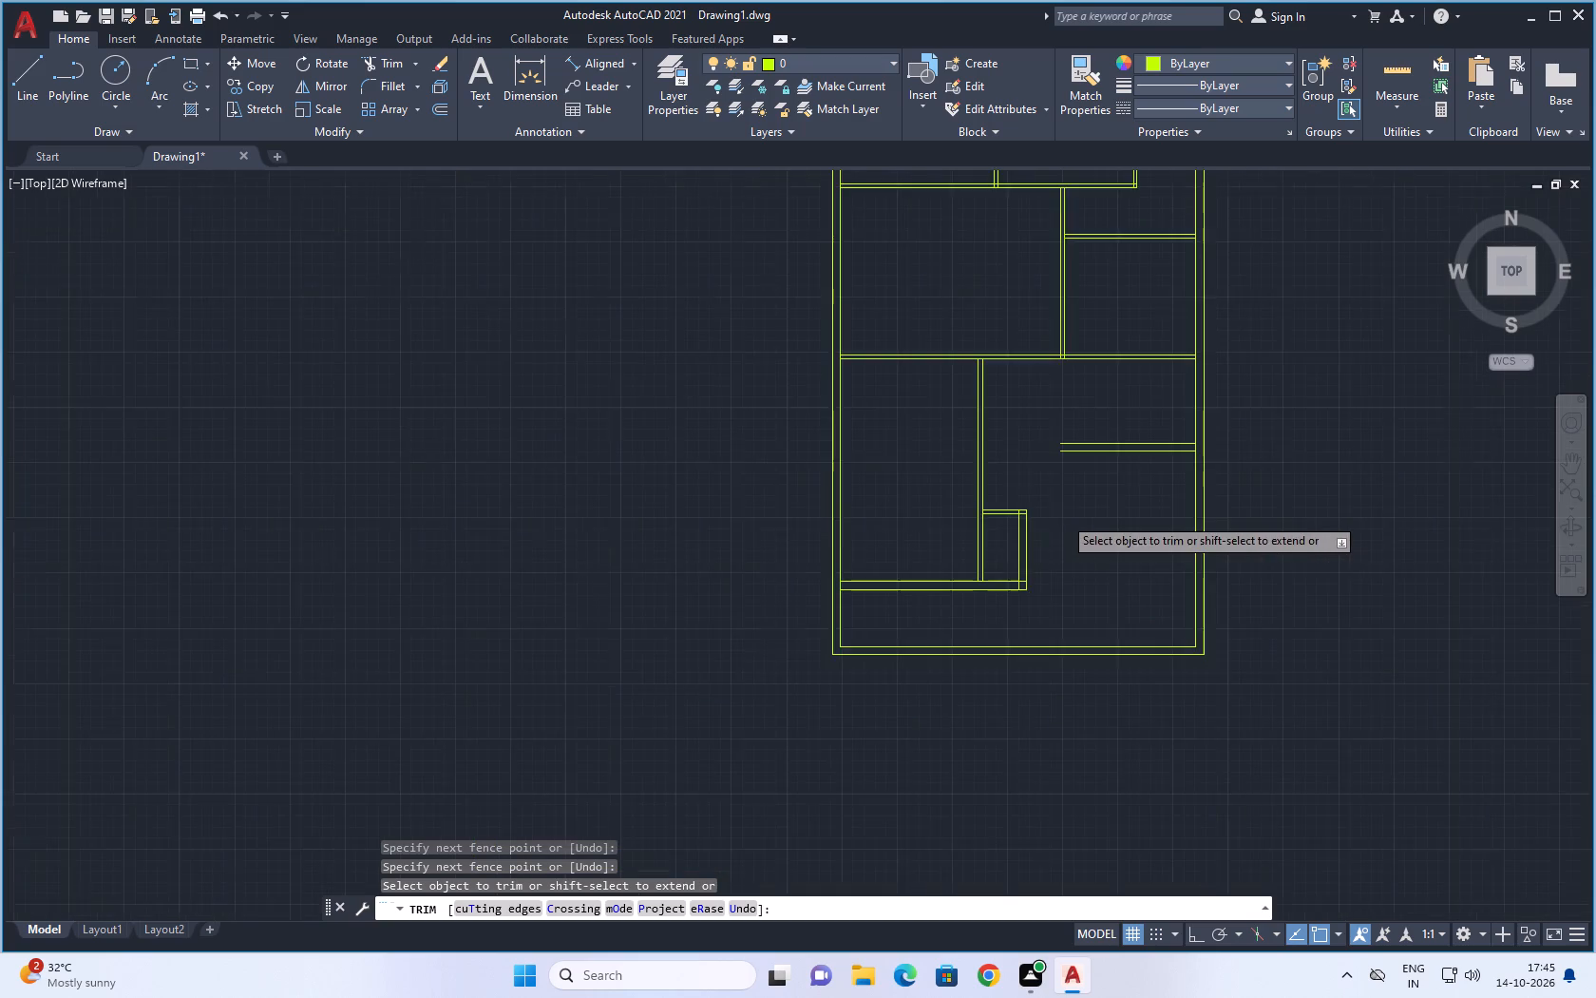
pyautogui.moveTo(1268, 426); pyautogui.dragTo(1186, 510, button='middle')
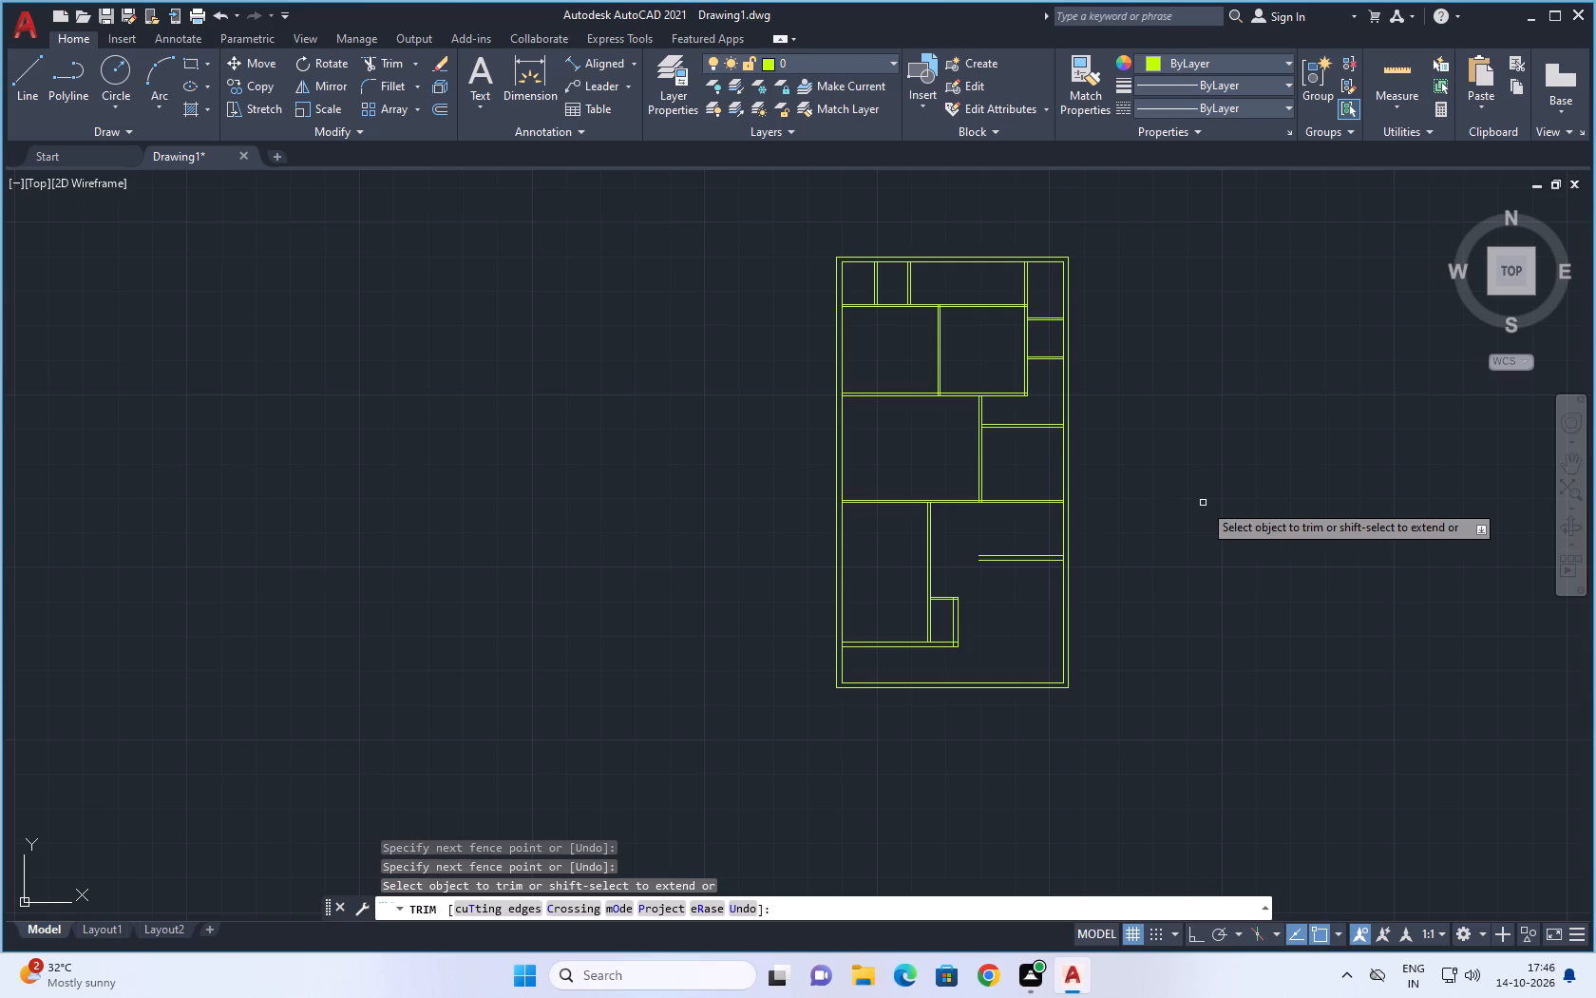
pyautogui.scroll(-1, 1273, 496)
pyautogui.moveTo(1200, 455); pyautogui.dragTo(1114, 470, button='middle')
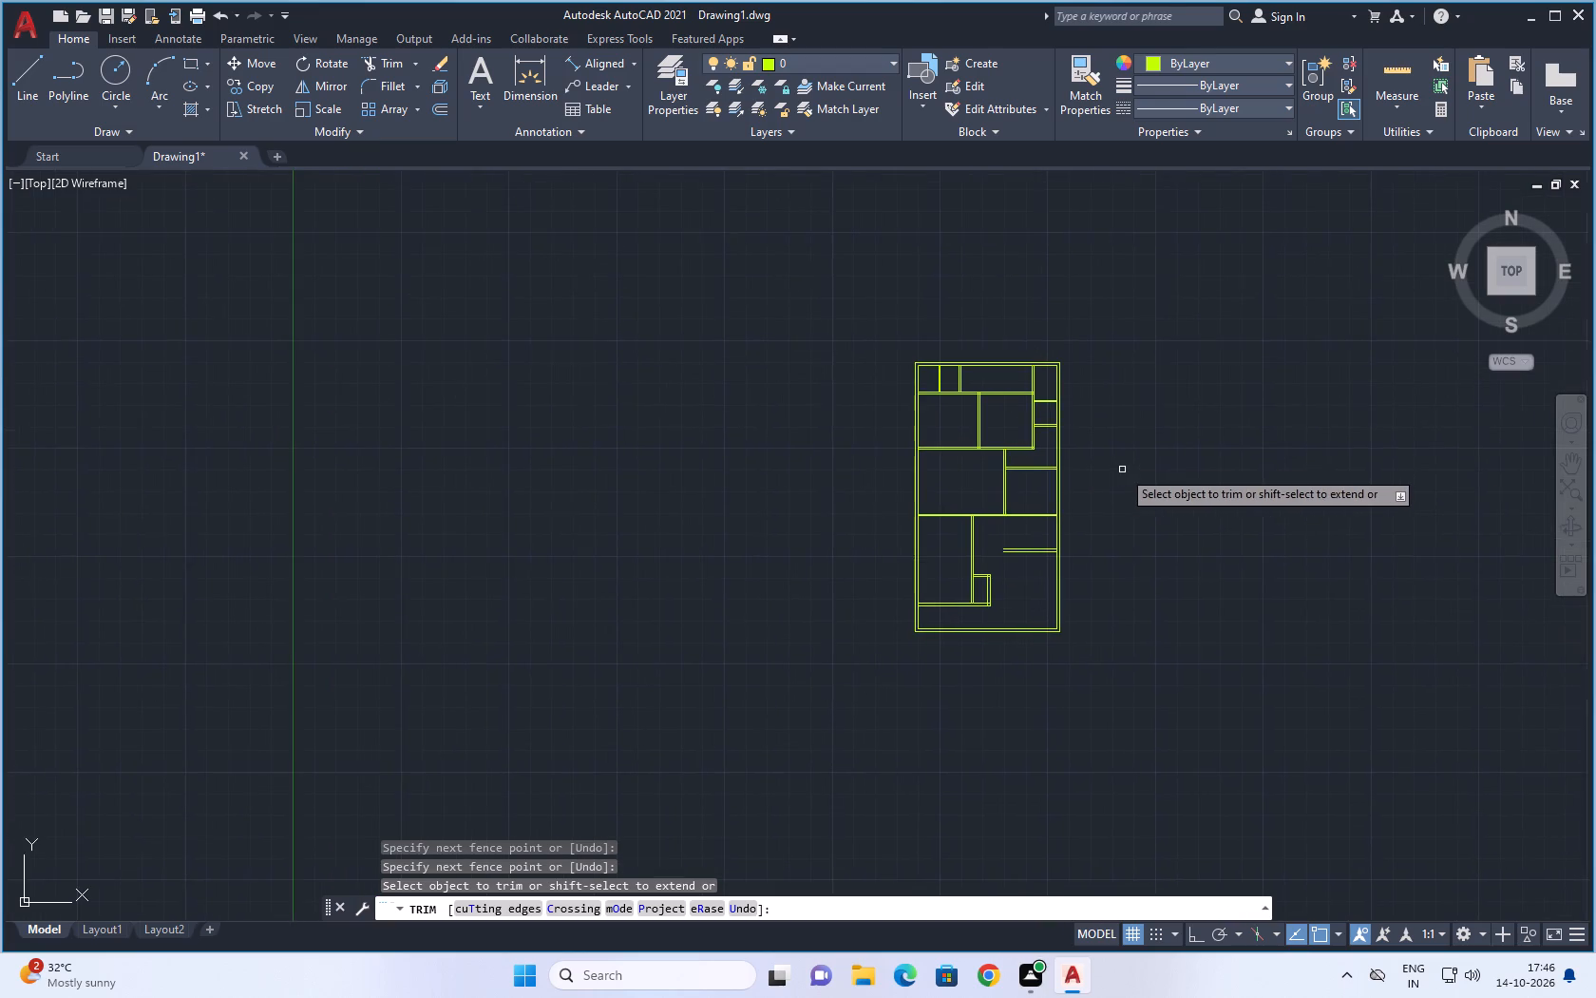
# Draw a 4" line across the upper cross wall, continuing the left line of the leftmost upper partition.
pyautogui.scroll(1, 1112, 440)
pyautogui.moveTo(1138, 442); pyautogui.dragTo(1152, 412, button='middle')
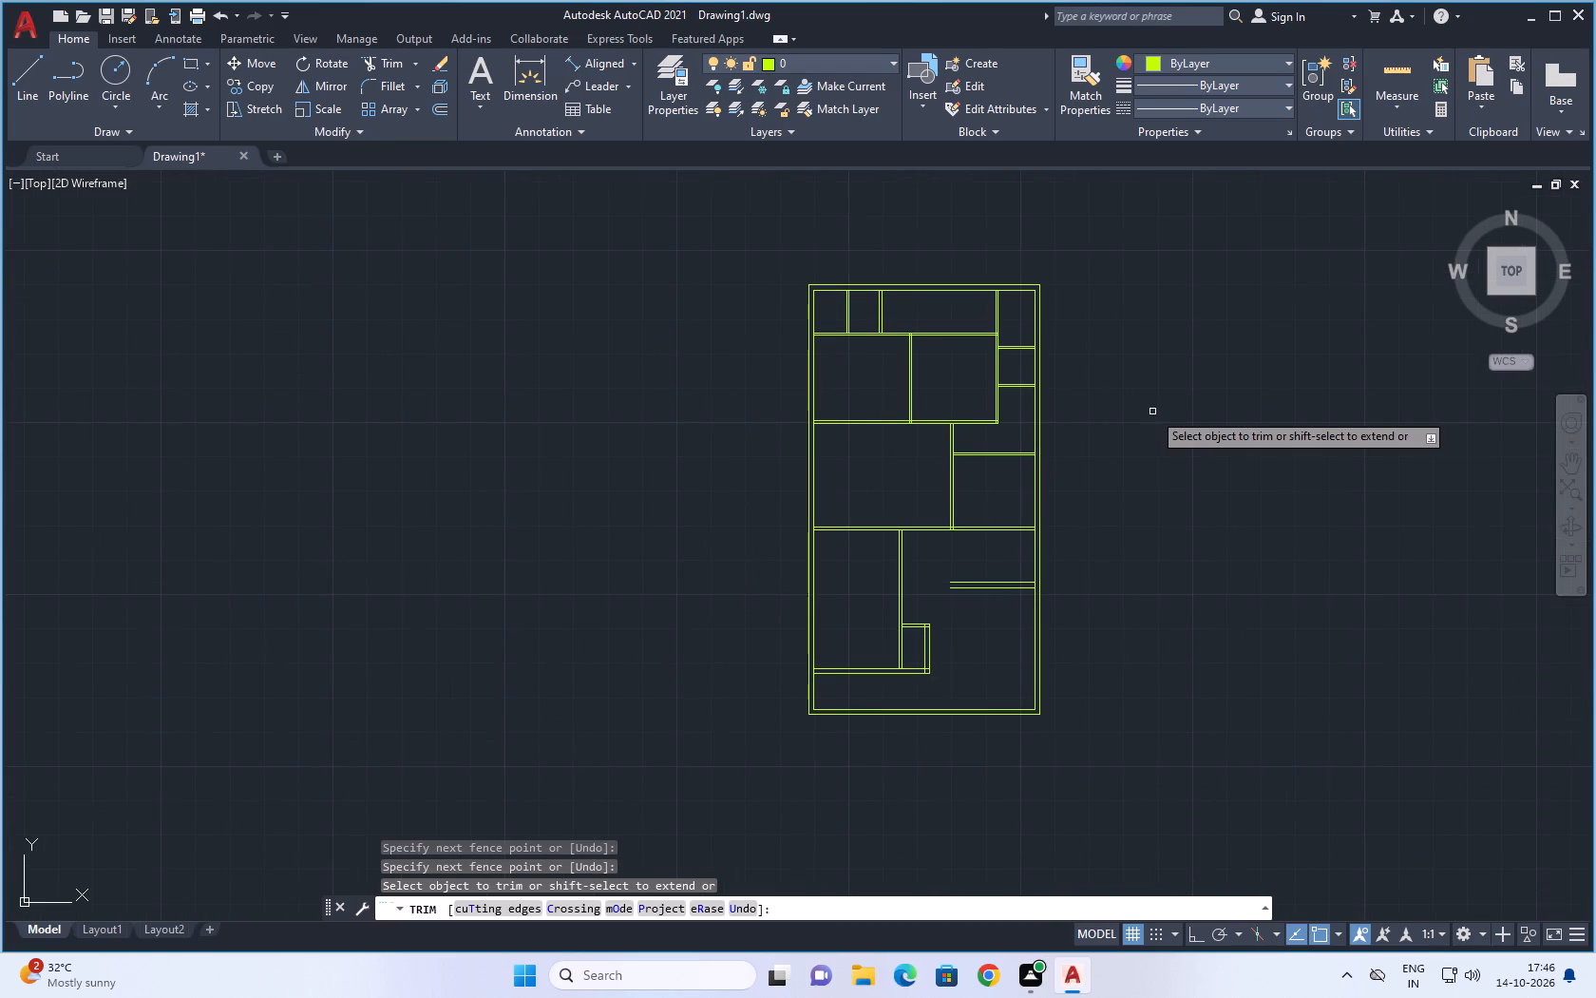
pyautogui.press('Escape')
pyautogui.press('Escape')
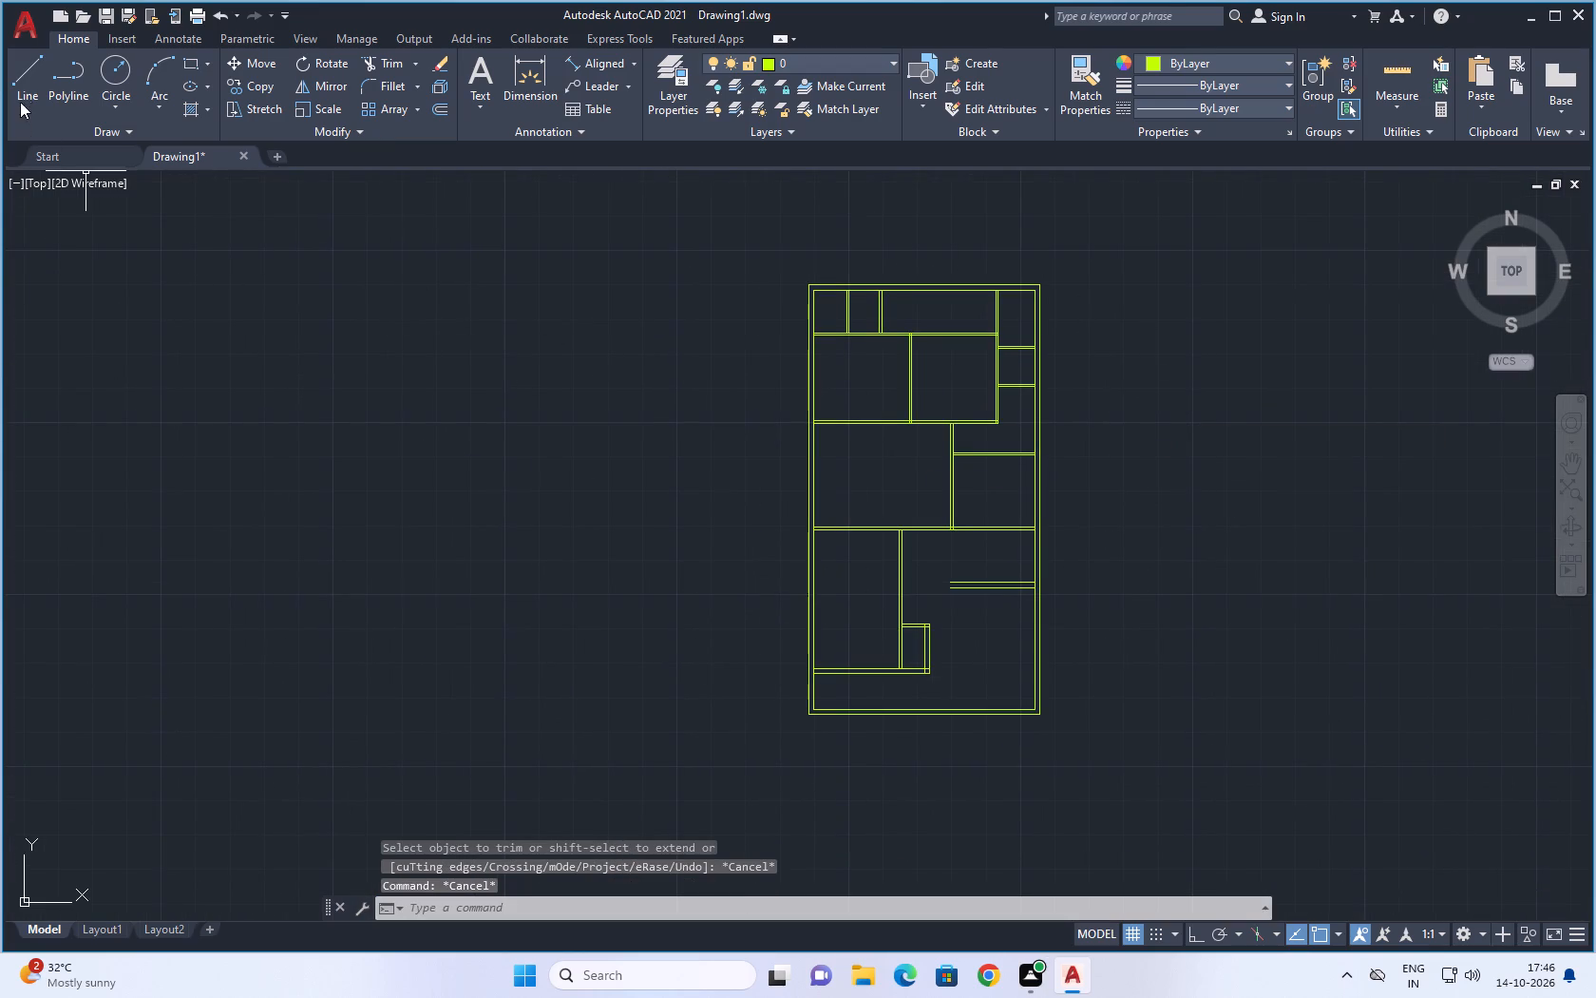
pyautogui.click(21, 84)
pyautogui.scroll(2, 745, 397)
pyautogui.moveTo(799, 412); pyautogui.dragTo(762, 537, button='middle')
pyautogui.scroll(1, 962, 428)
pyautogui.moveTo(965, 429); pyautogui.dragTo(965, 445, button='middle')
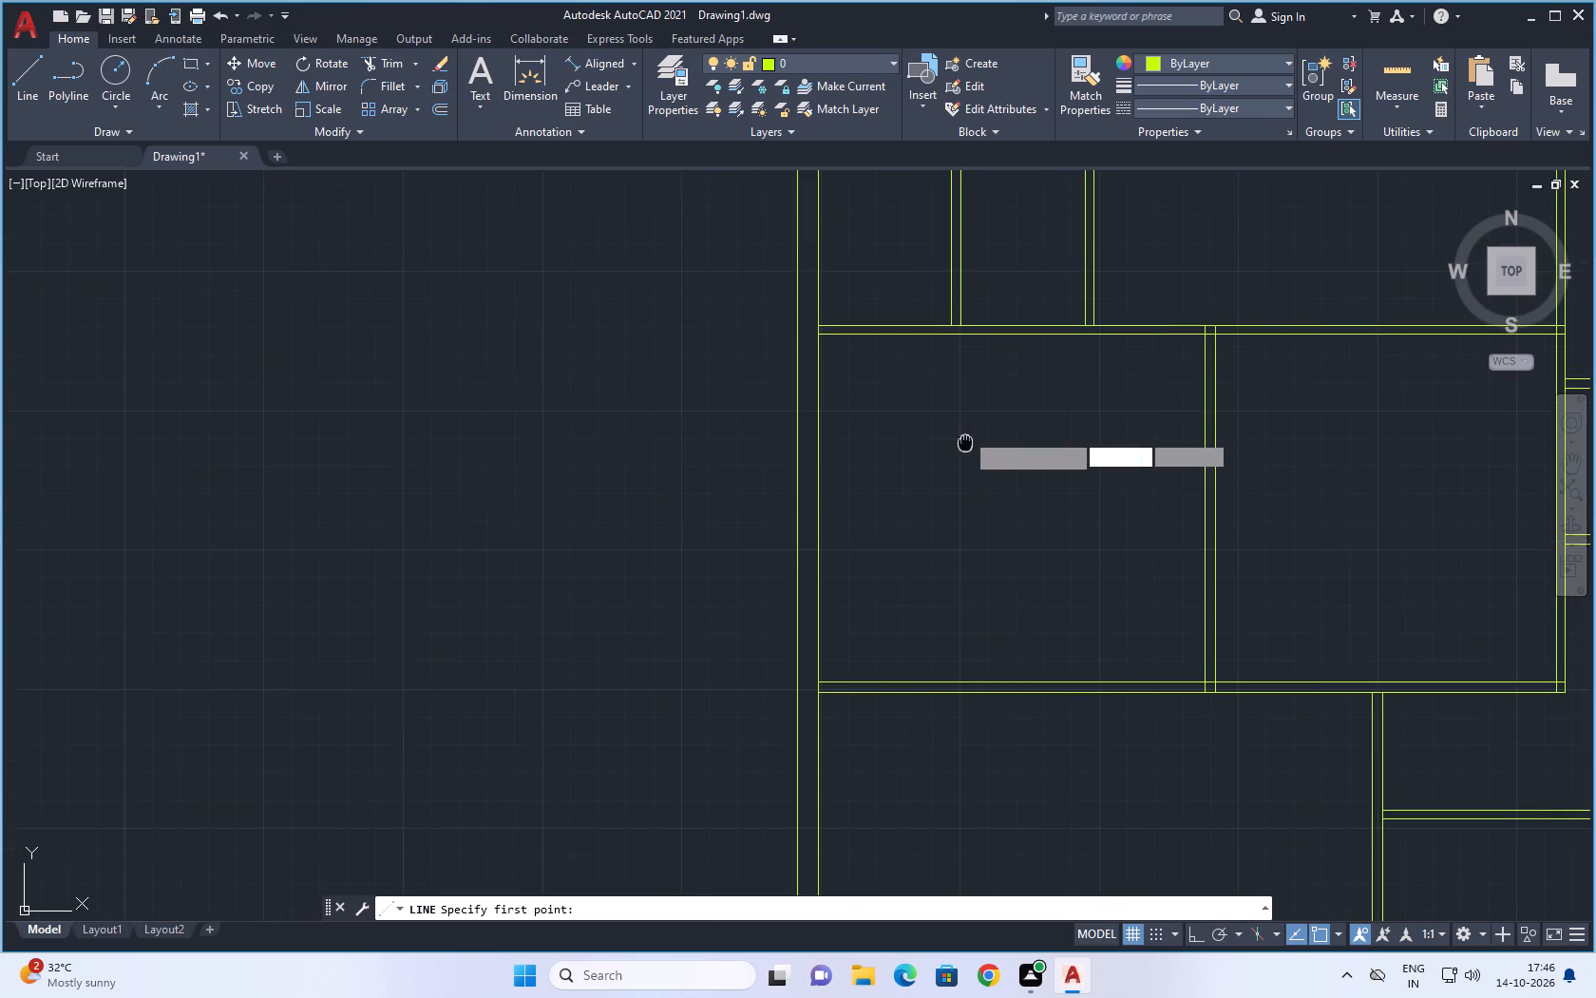
pyautogui.moveTo(965, 445); pyautogui.dragTo(965, 591, button='middle')
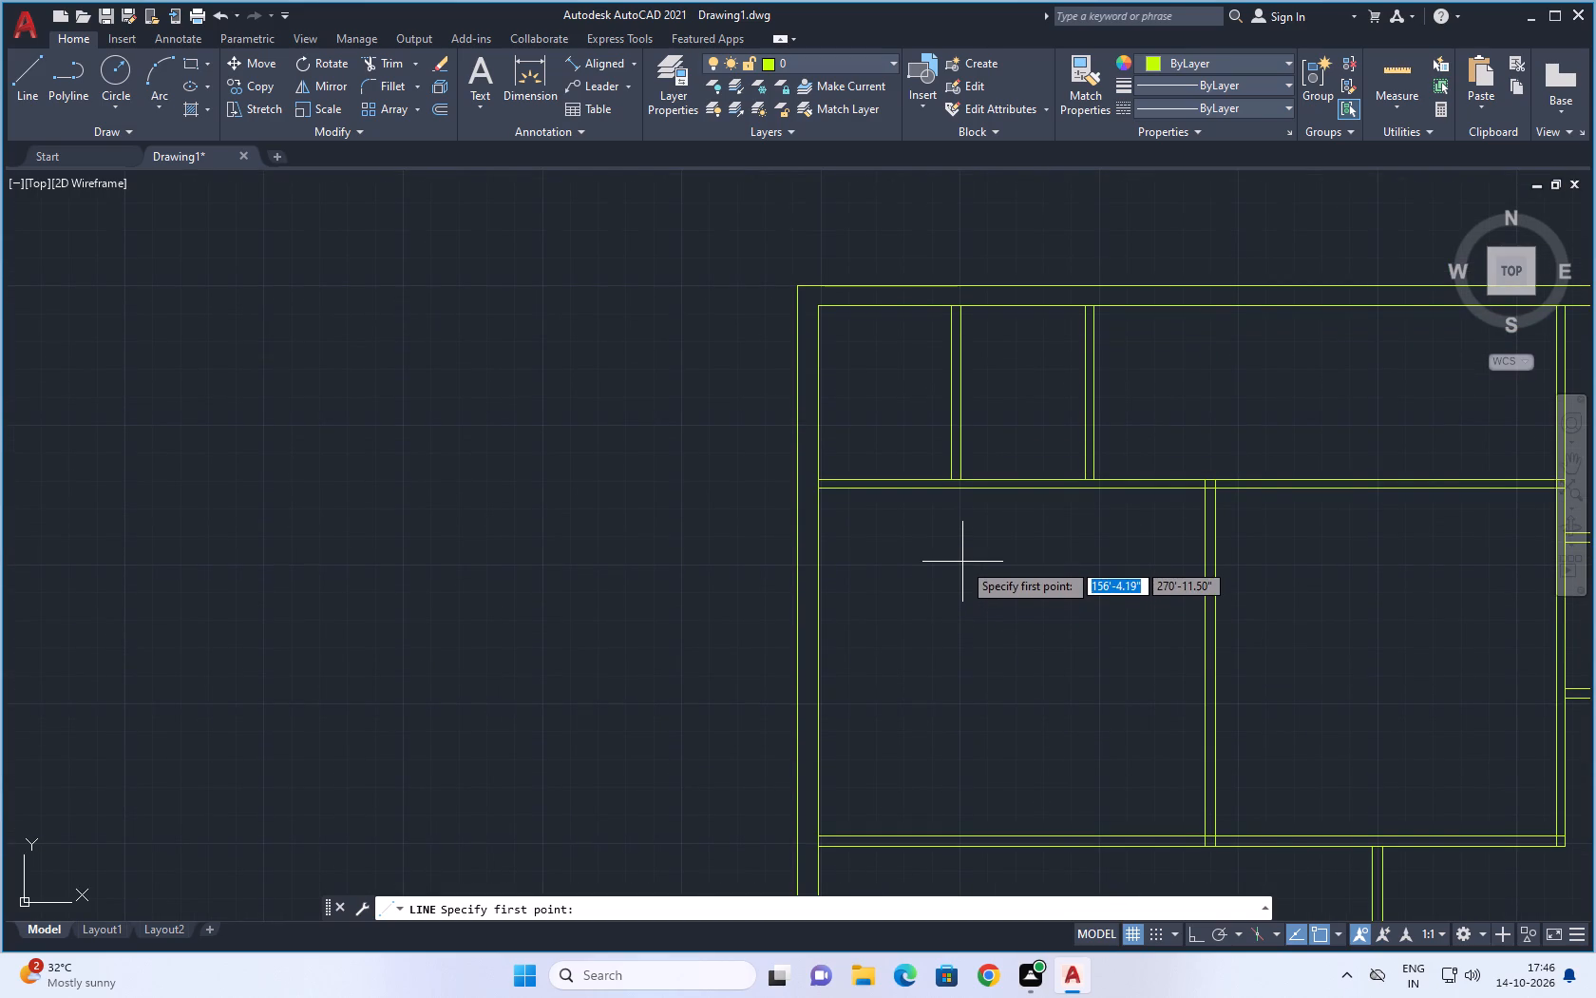
pyautogui.moveTo(964, 538); pyautogui.dragTo(966, 606, button='middle')
pyautogui.scroll(2, 966, 606)
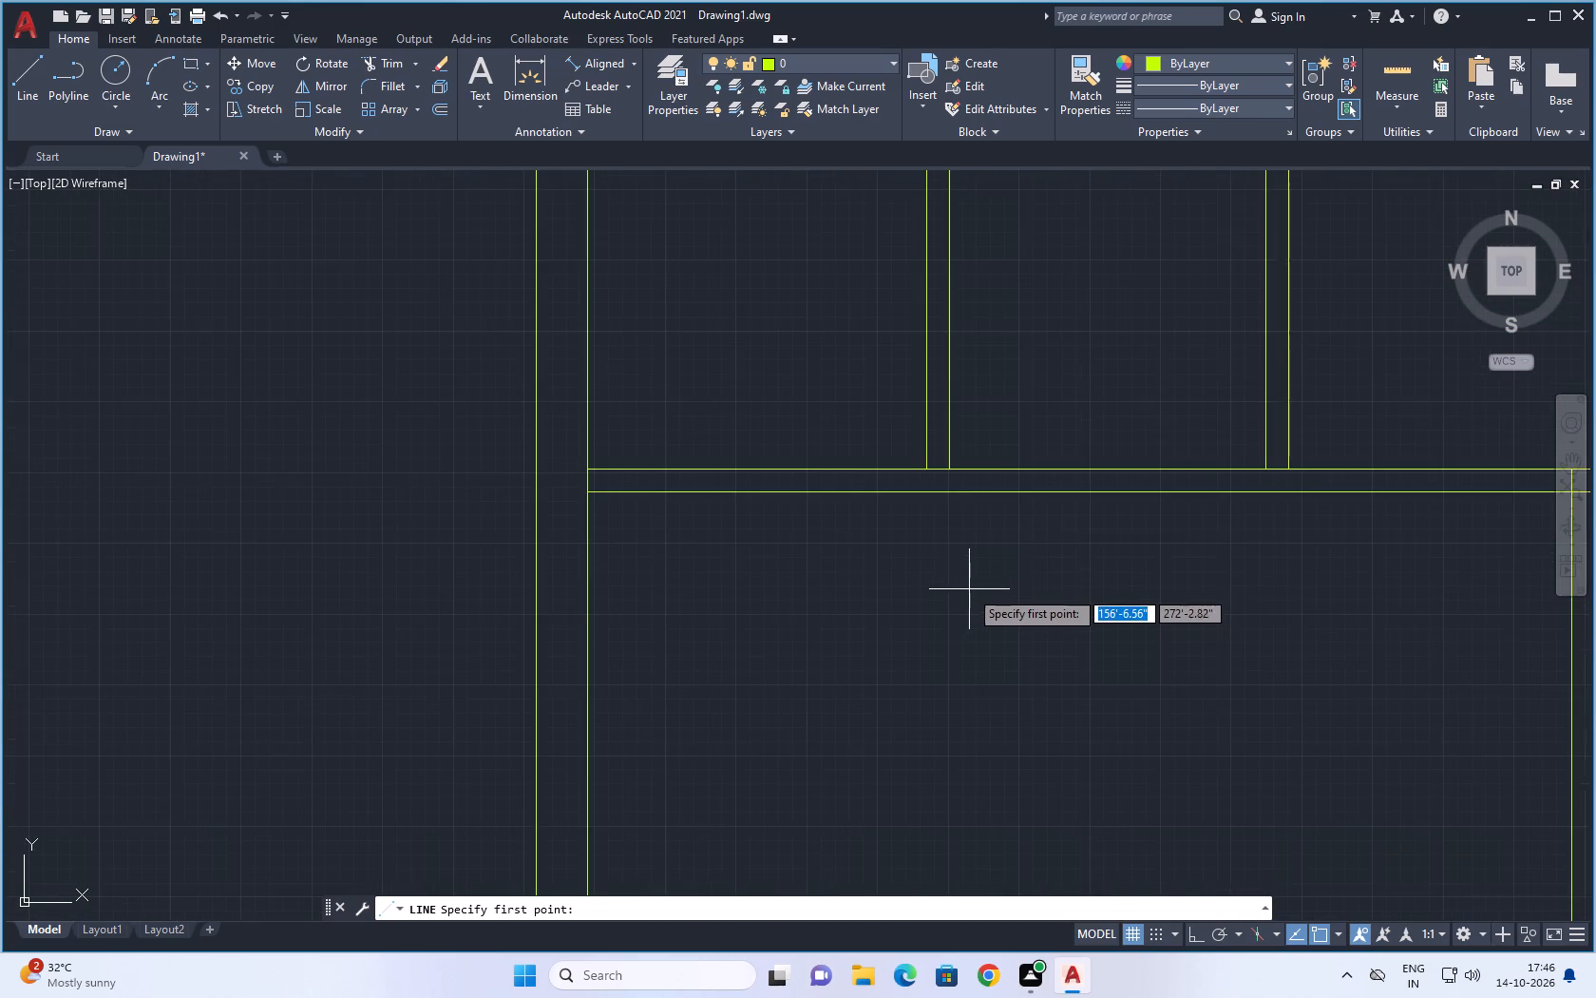
pyautogui.scroll(2, 966, 515)
pyautogui.click(864, 399)
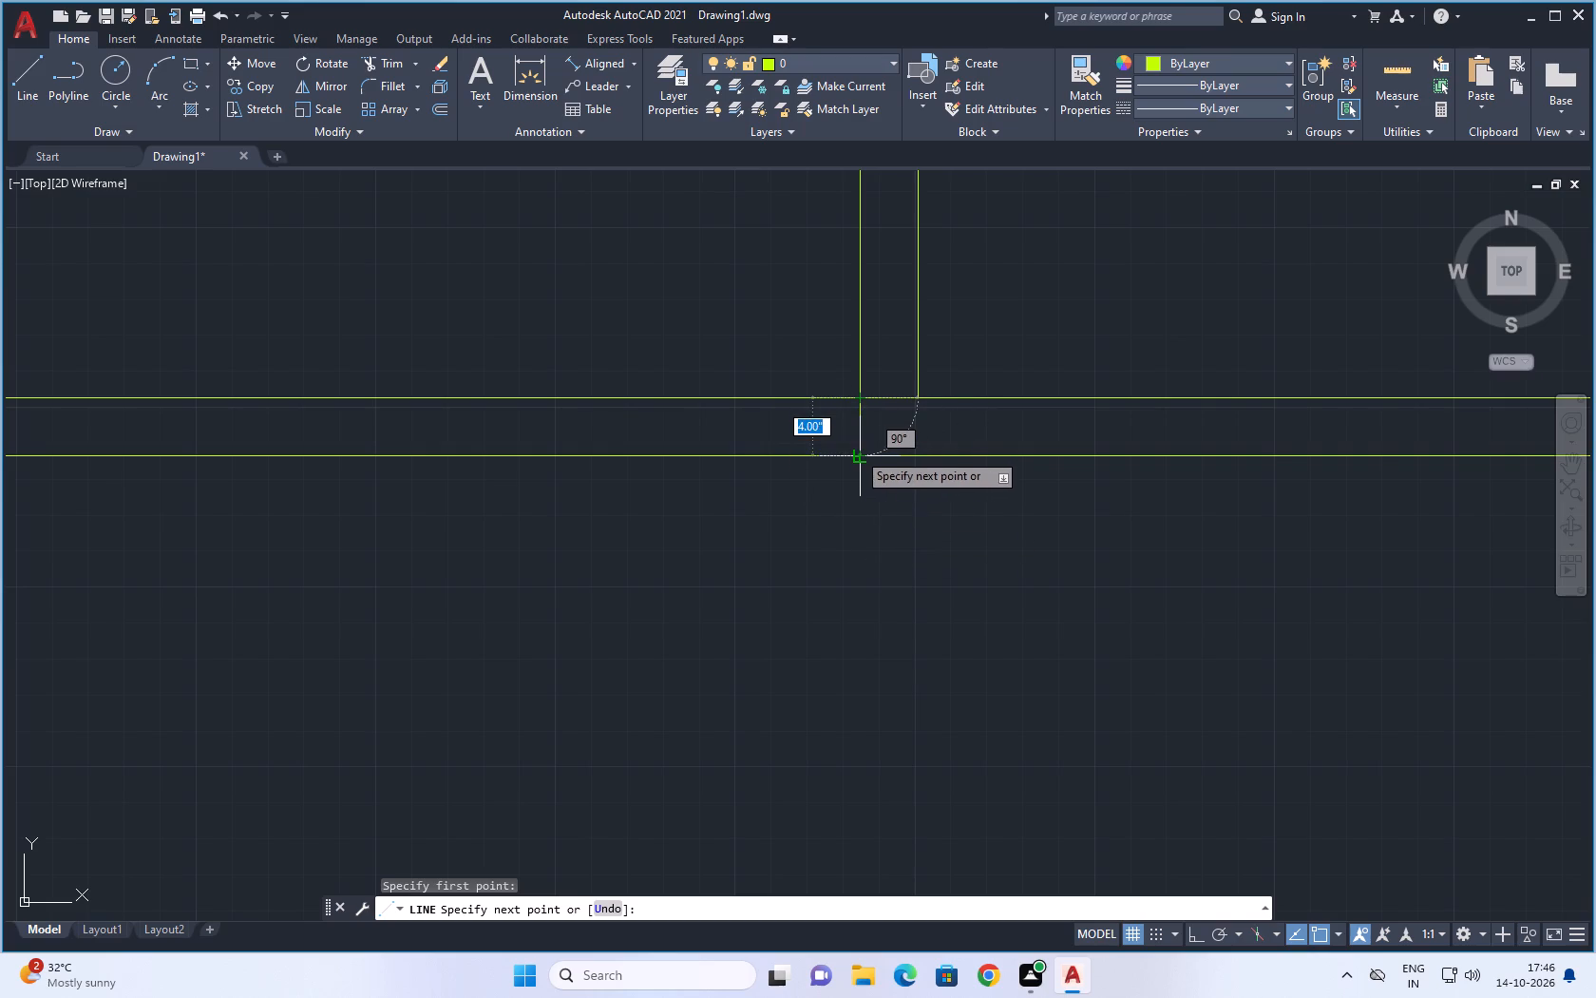
pyautogui.click(860, 451)
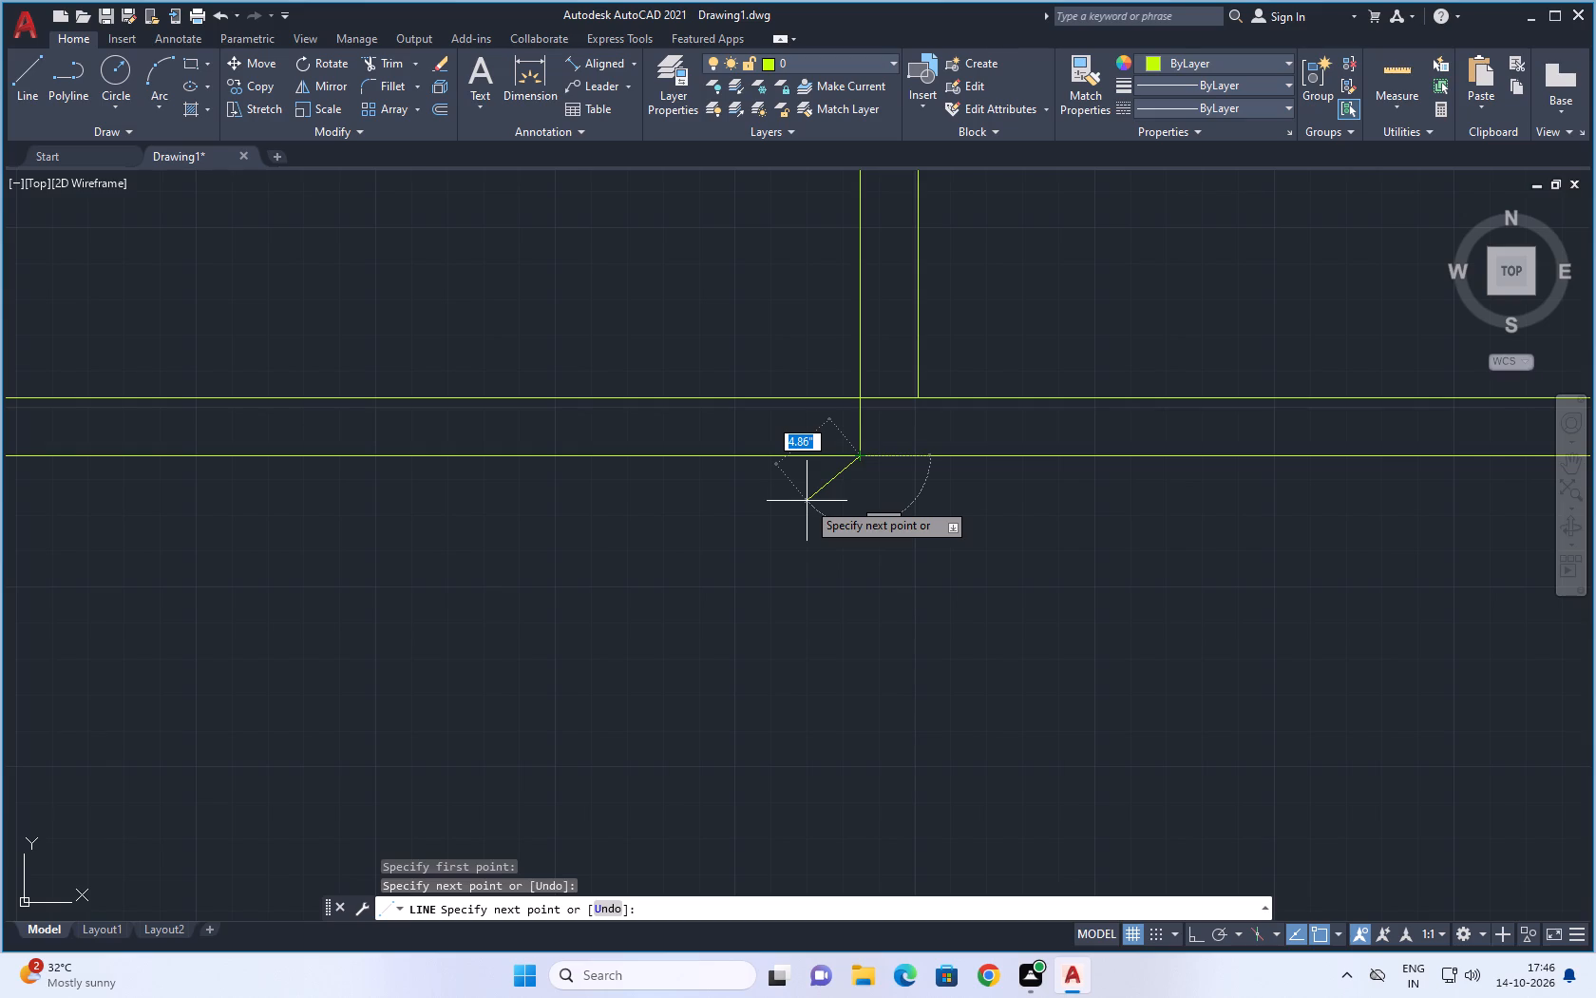
pyautogui.press('Escape')
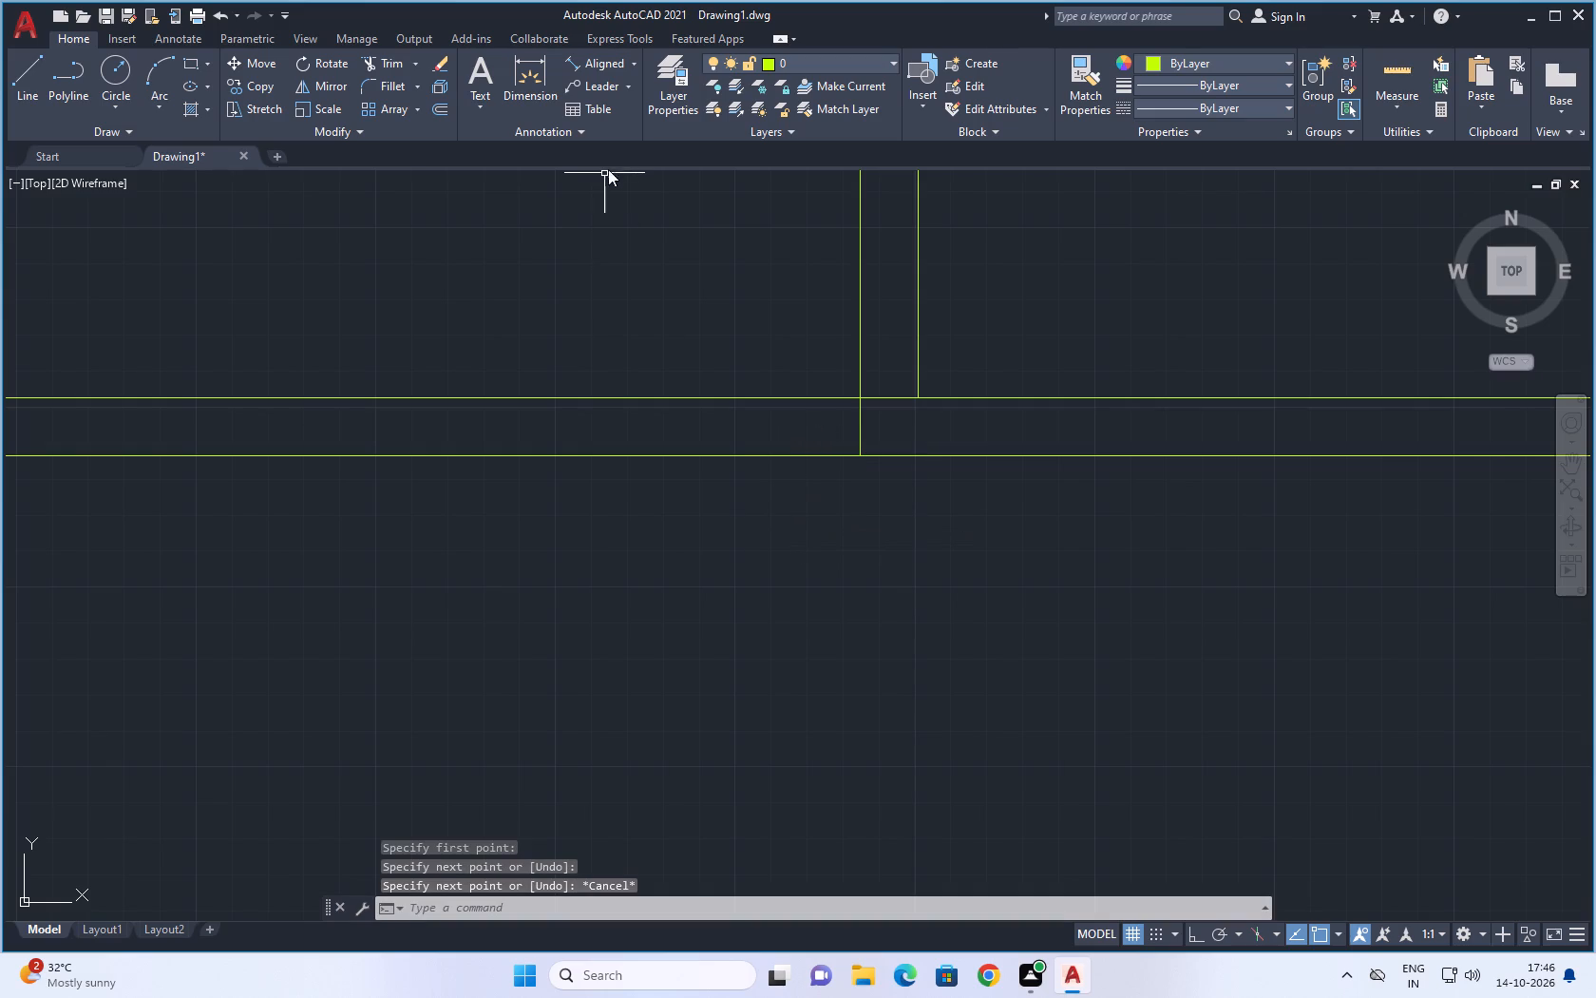
# Offset the short cross-wall line 6" to the left, and offset that copy a further 2'8" left as door jambs.
pyautogui.click(441, 111)
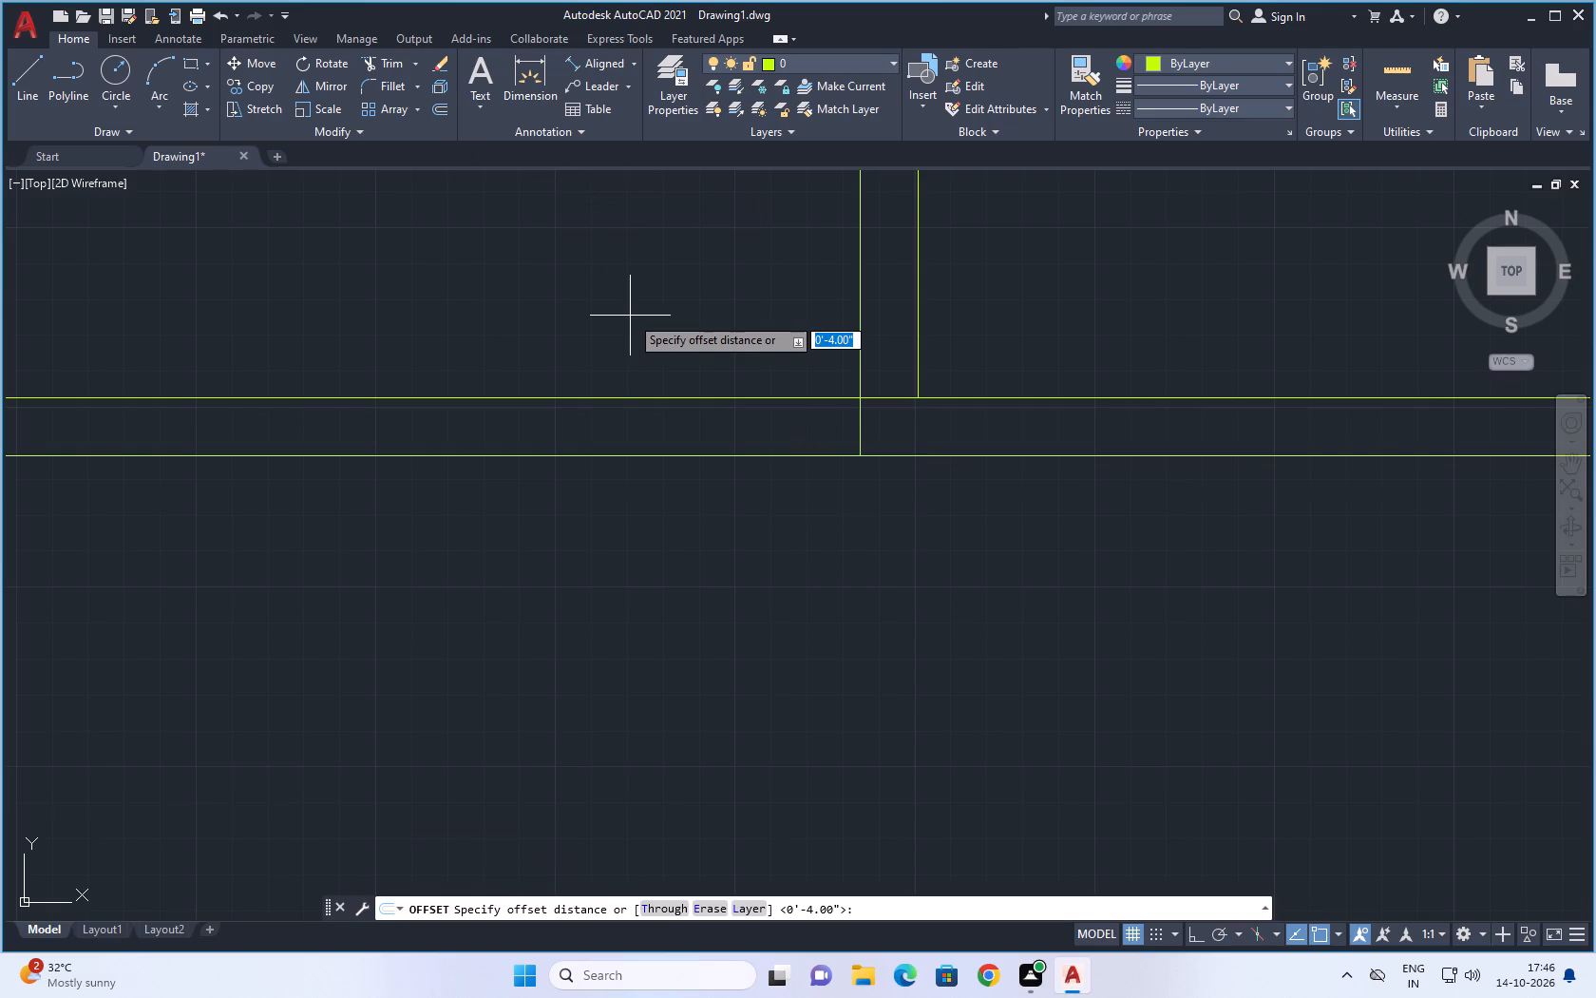
pyautogui.write('6"')
pyautogui.press('Return')
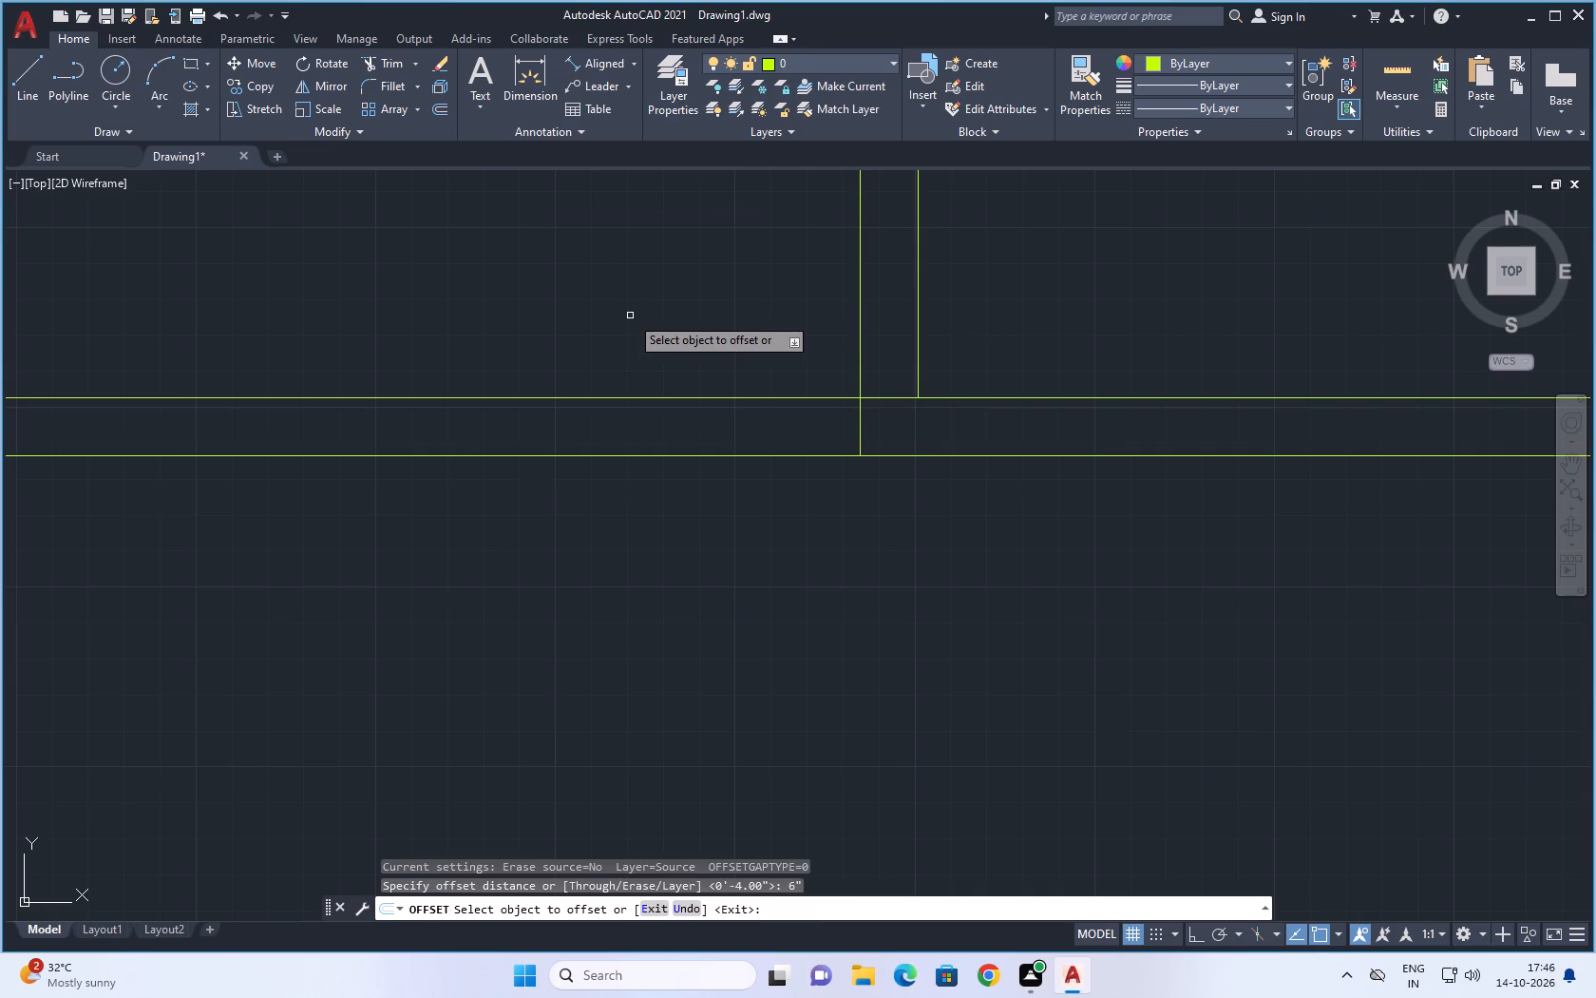
pyautogui.click(862, 426)
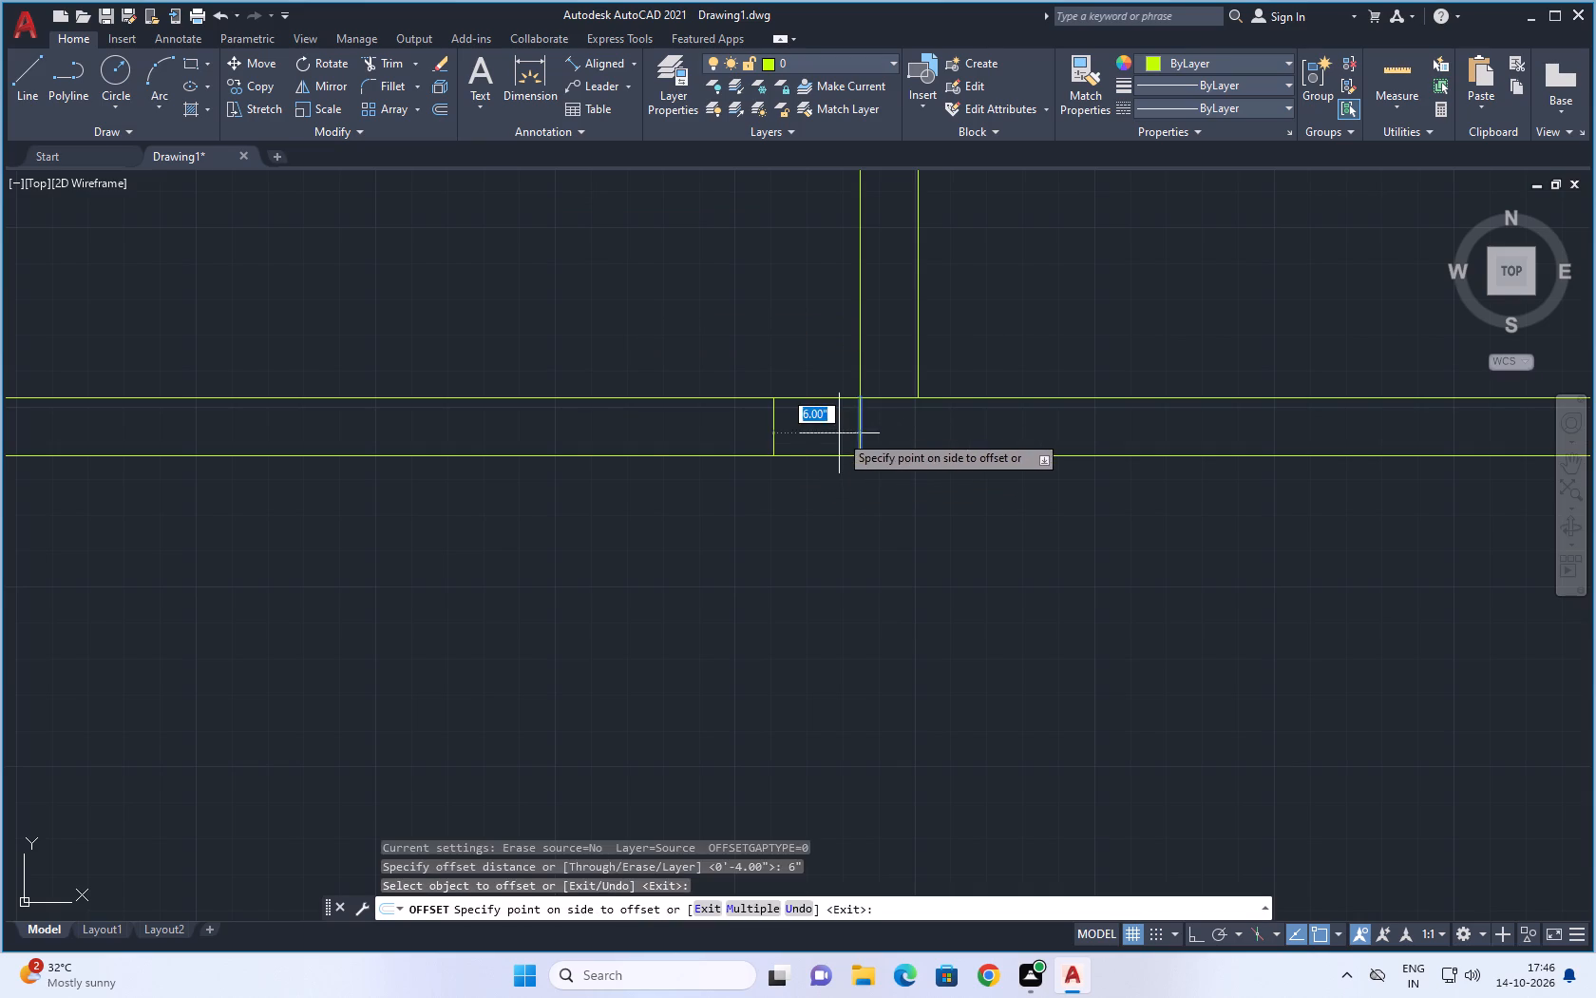
pyautogui.click(831, 433)
pyautogui.click(774, 434)
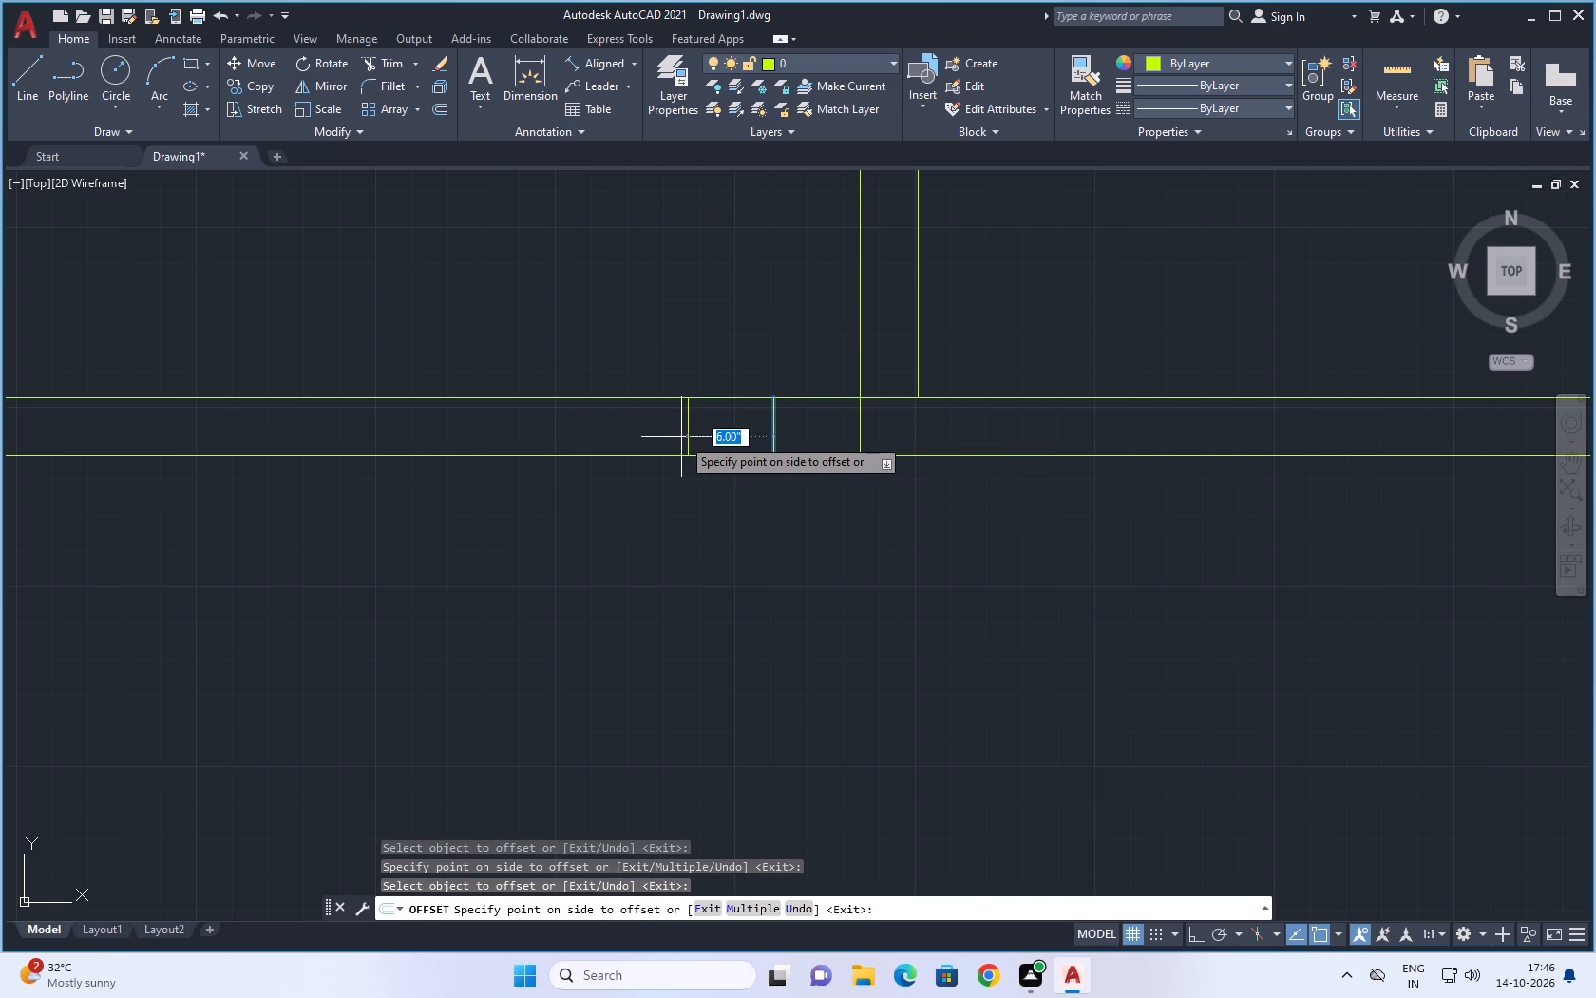
pyautogui.press('2')
pyautogui.write('\'8"')
pyautogui.press('Return')
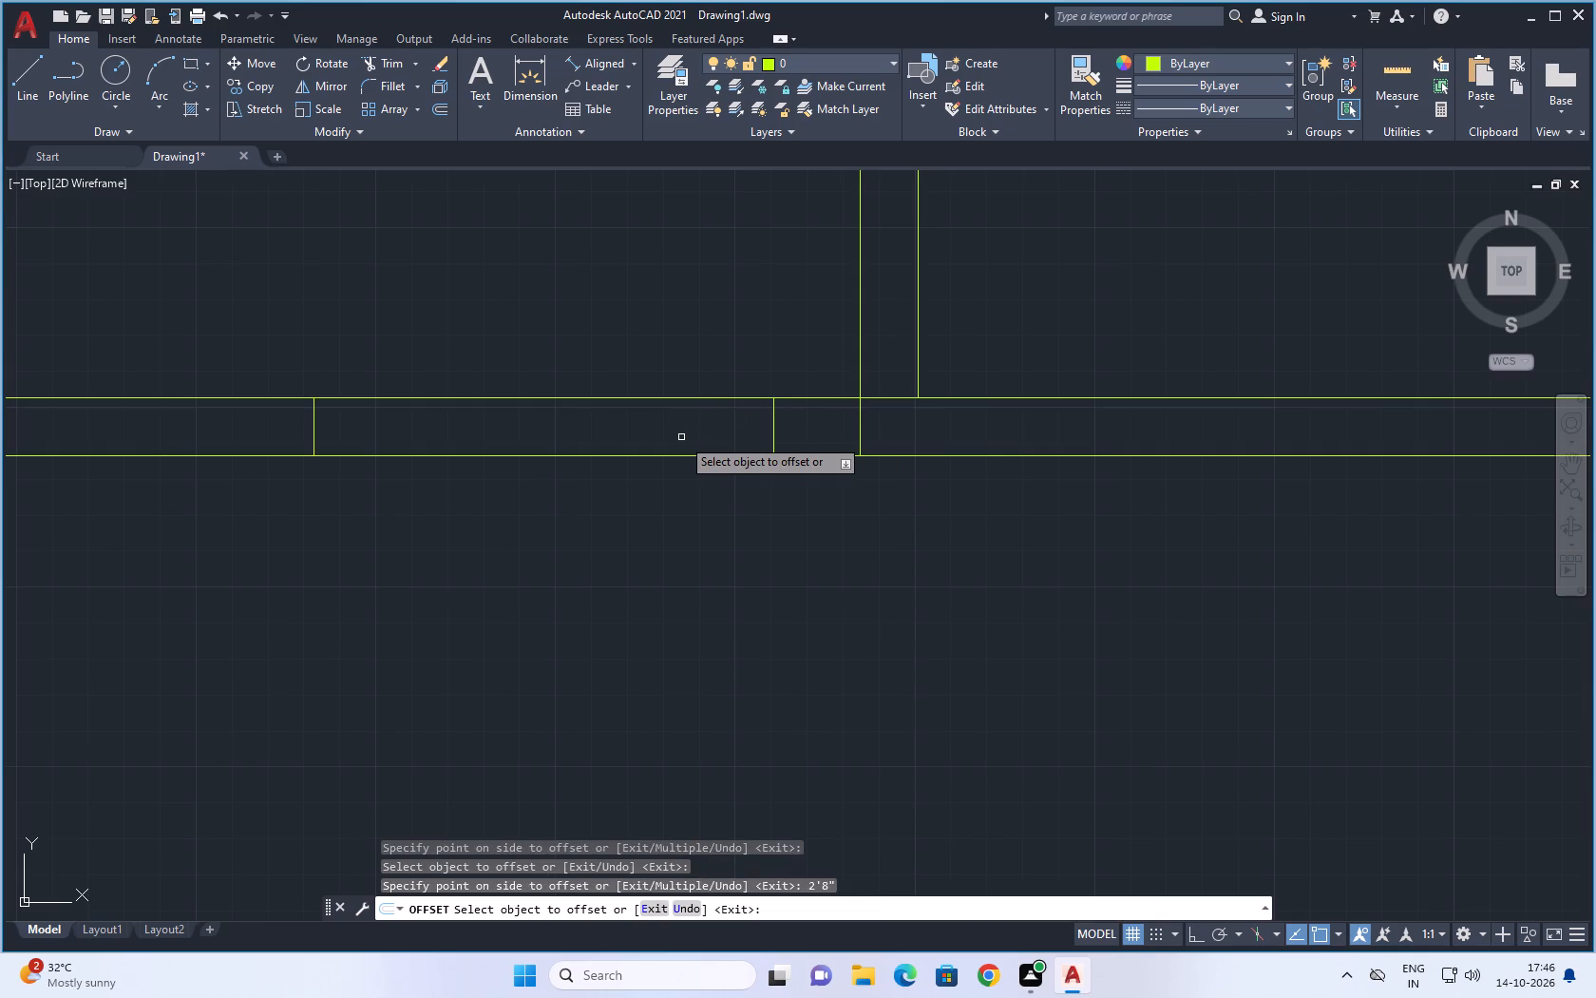
# Trim both upper cross wall lines between the two jamb lines to open the 2'8" doorway.
pyautogui.click(394, 67)
pyautogui.moveTo(525, 331); pyautogui.dragTo(526, 565)
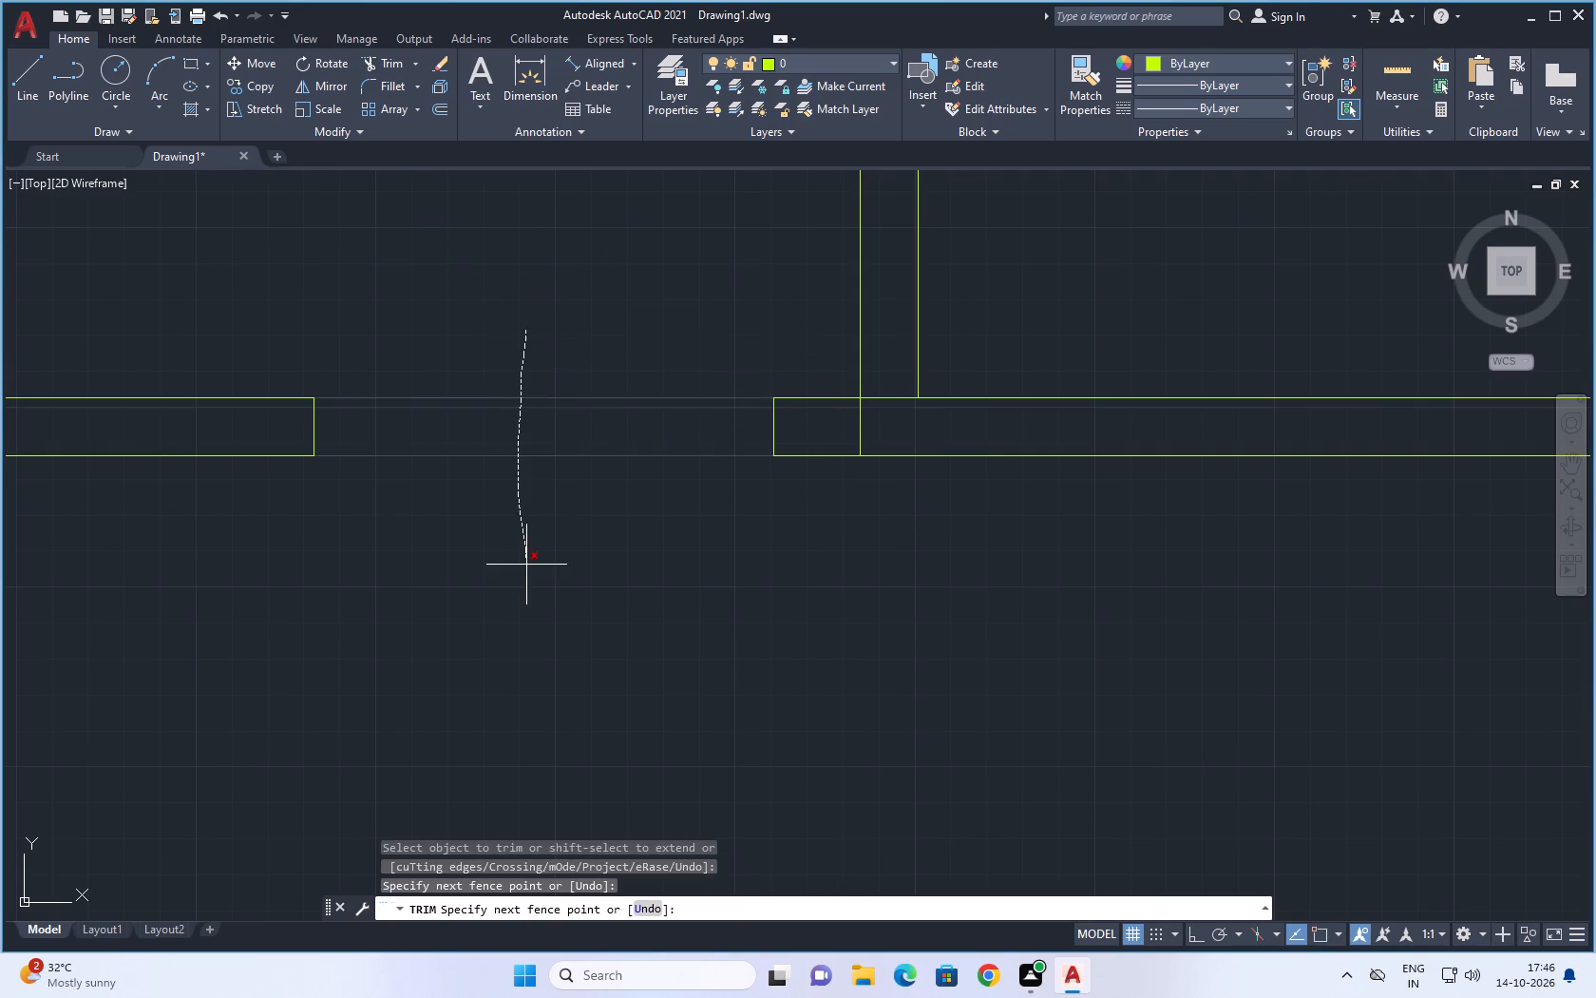
pyautogui.moveTo(526, 565); pyautogui.dragTo(526, 566)
# Draw a short line across the cross wall below the two upper rooms, along the left line of their dividing partition.
pyautogui.scroll(-3, 613, 587)
pyautogui.moveTo(732, 639); pyautogui.dragTo(613, 591, button='middle')
pyautogui.scroll(1, 605, 585)
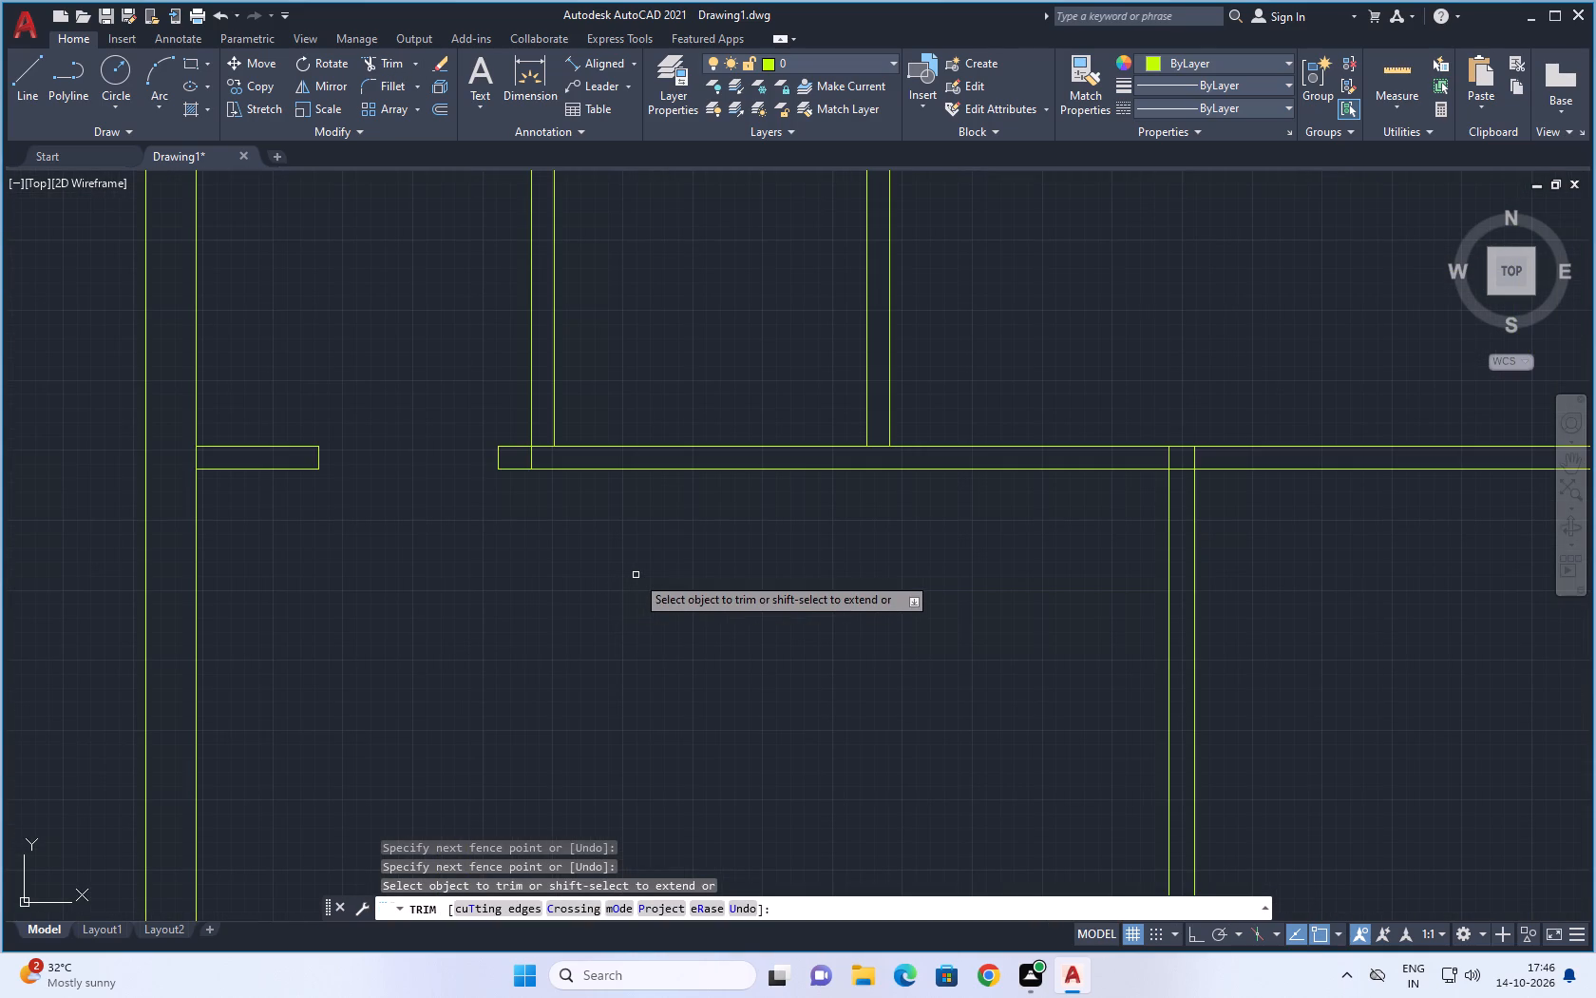
pyautogui.click(28, 79)
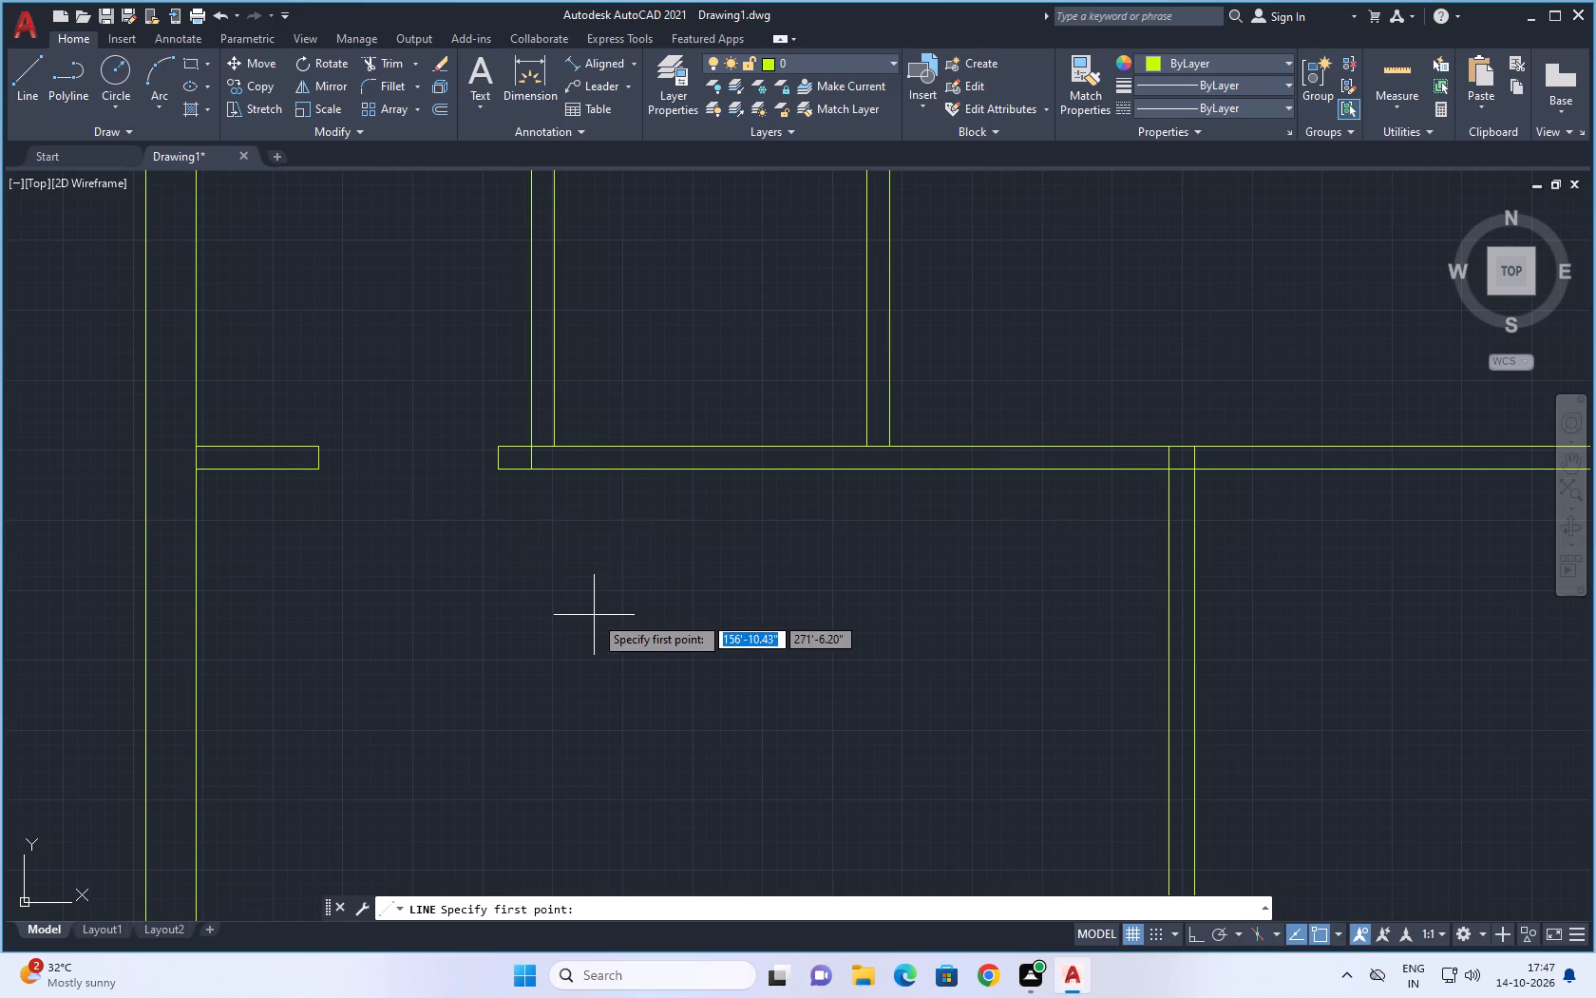
pyautogui.scroll(1, 611, 608)
pyautogui.scroll(-4, 628, 597)
pyautogui.moveTo(704, 686); pyautogui.dragTo(651, 521, button='middle')
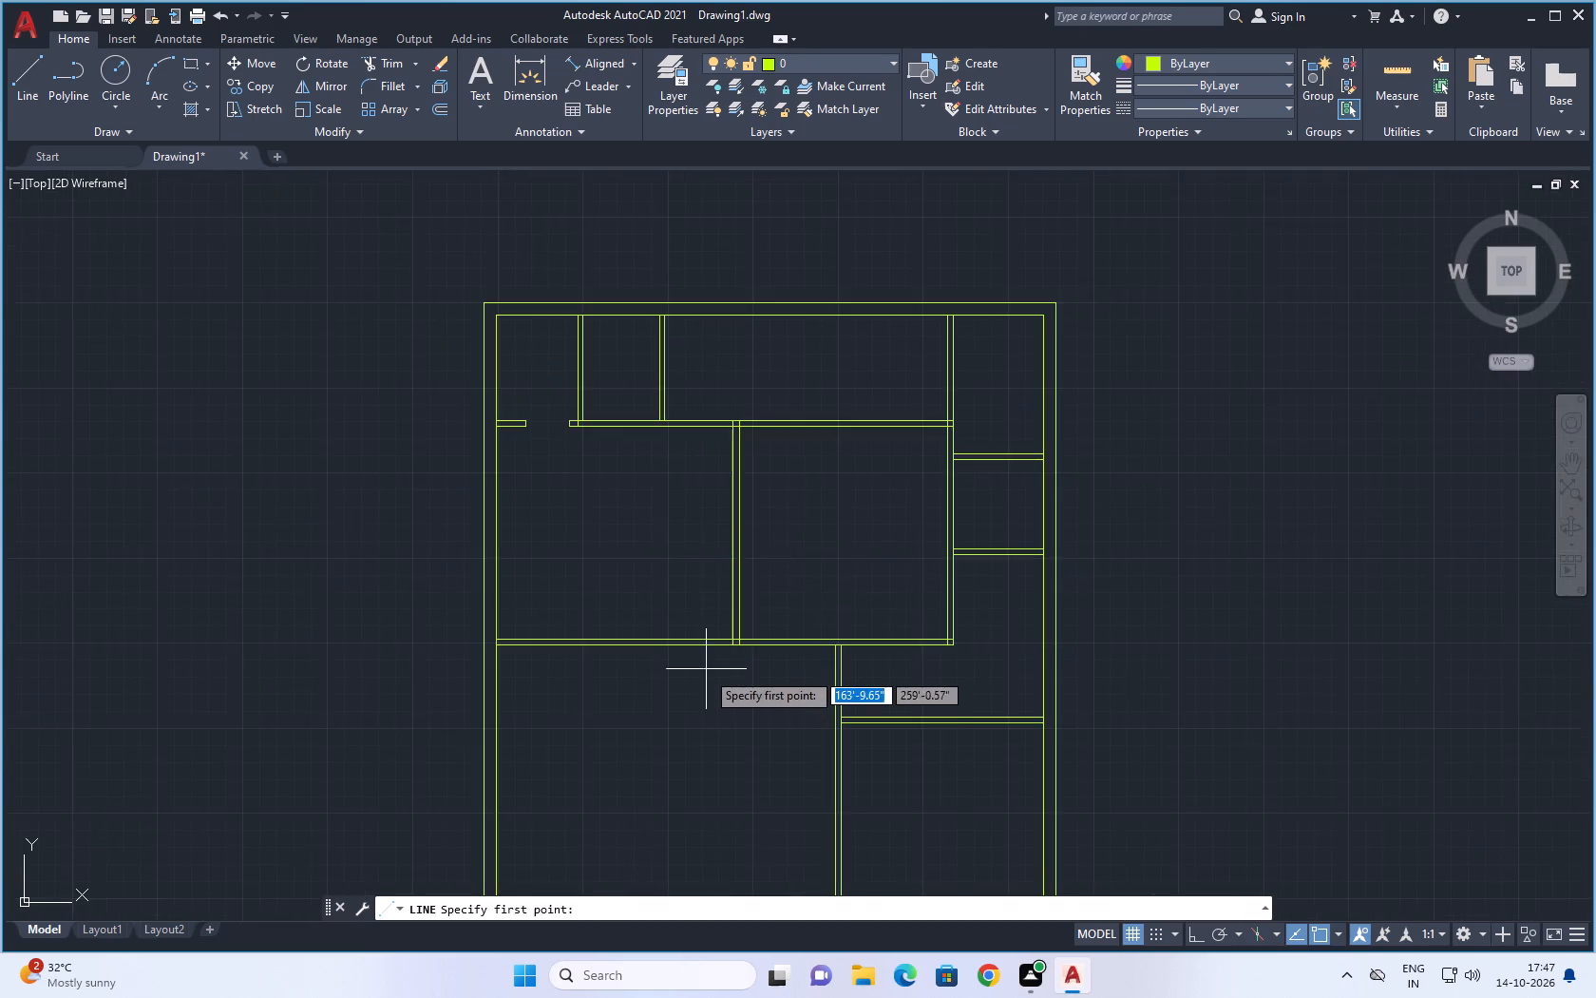
pyautogui.scroll(3, 709, 682)
pyautogui.scroll(3, 782, 558)
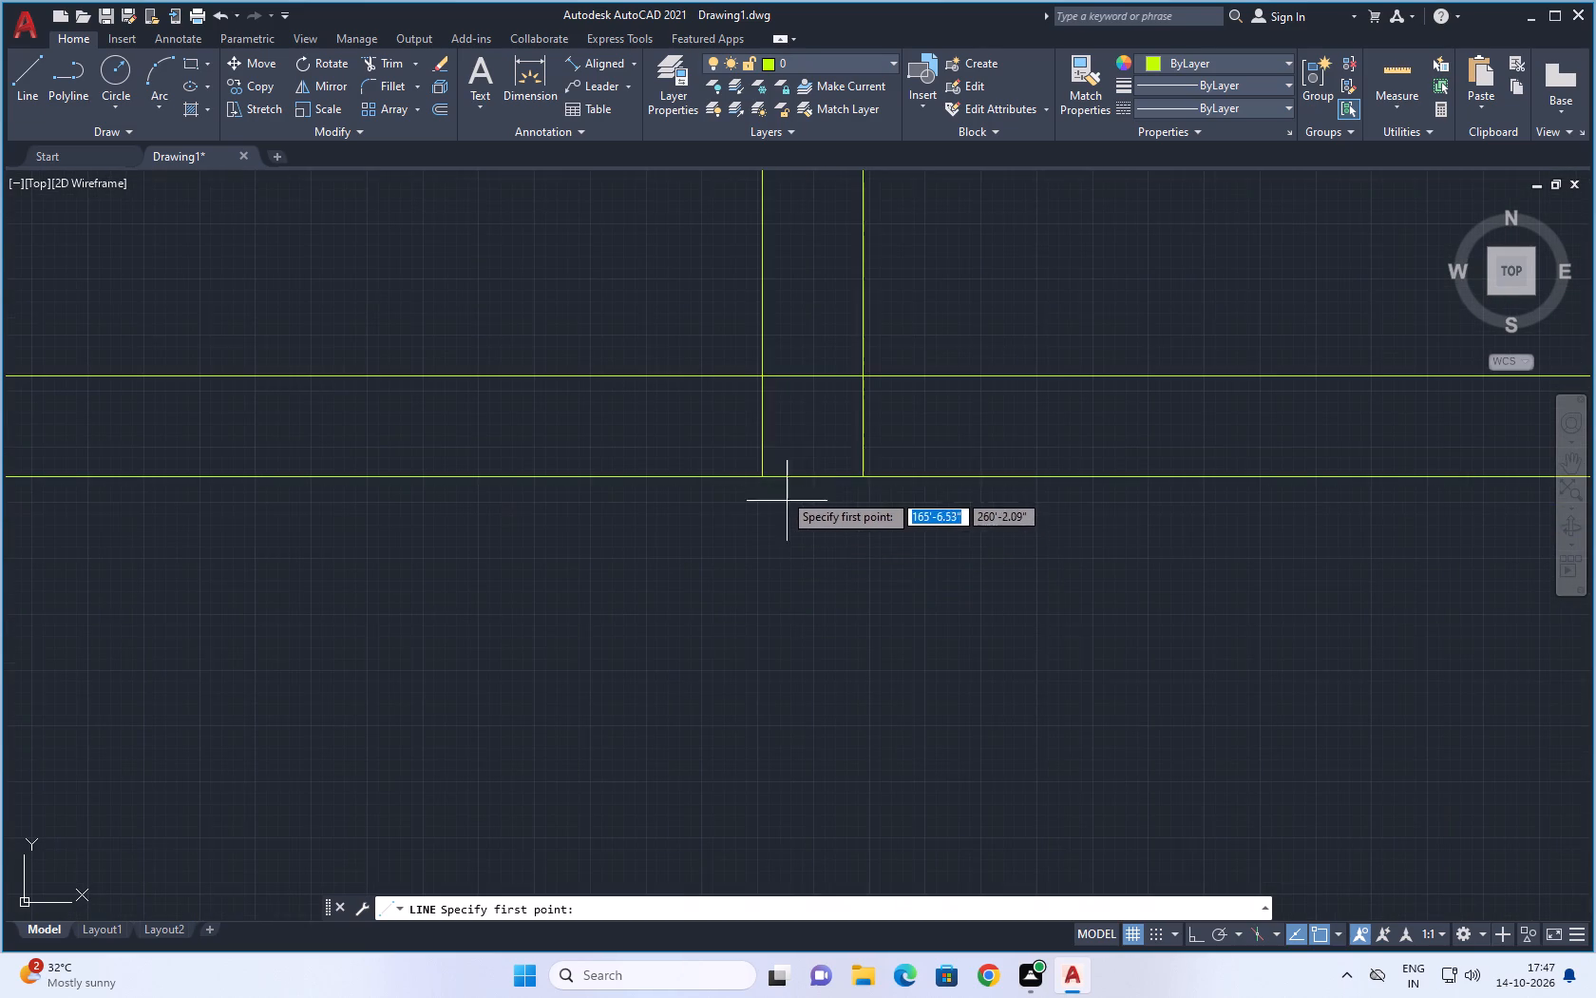
pyautogui.click(764, 377)
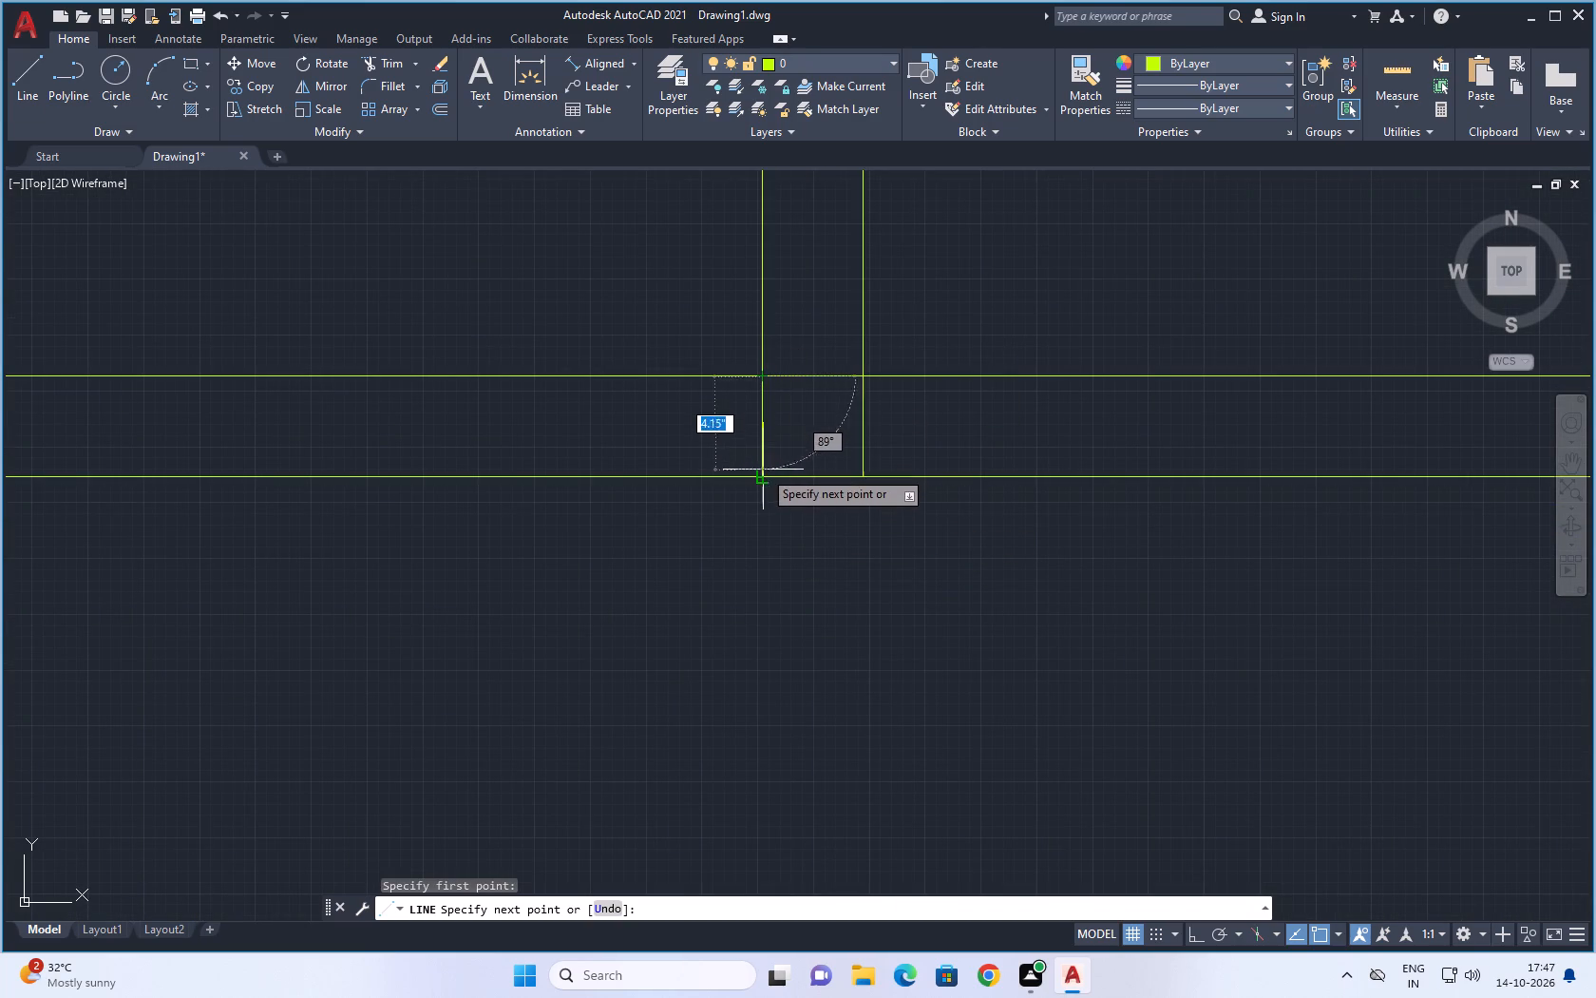
pyautogui.click(763, 475)
pyautogui.press('Escape')
# Draw a 4.5" line across the same cross wall along the right line of the dividing partition.
pyautogui.scroll(-1, 791, 537)
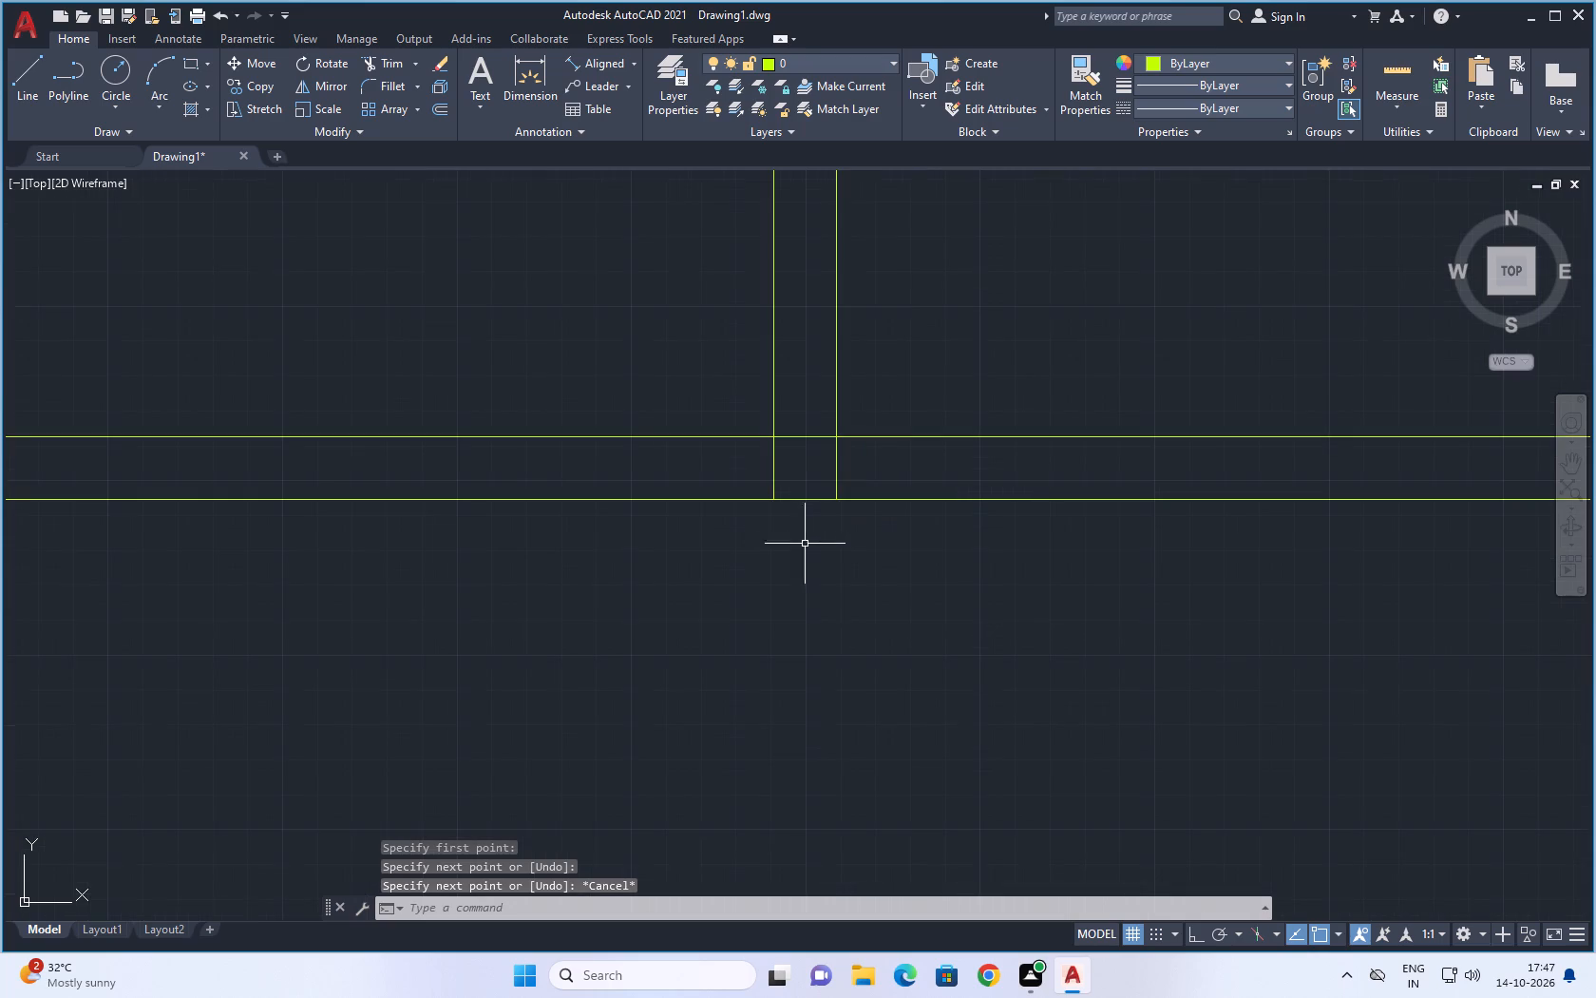
pyautogui.moveTo(820, 549); pyautogui.dragTo(735, 573, button='middle')
pyautogui.press('space')
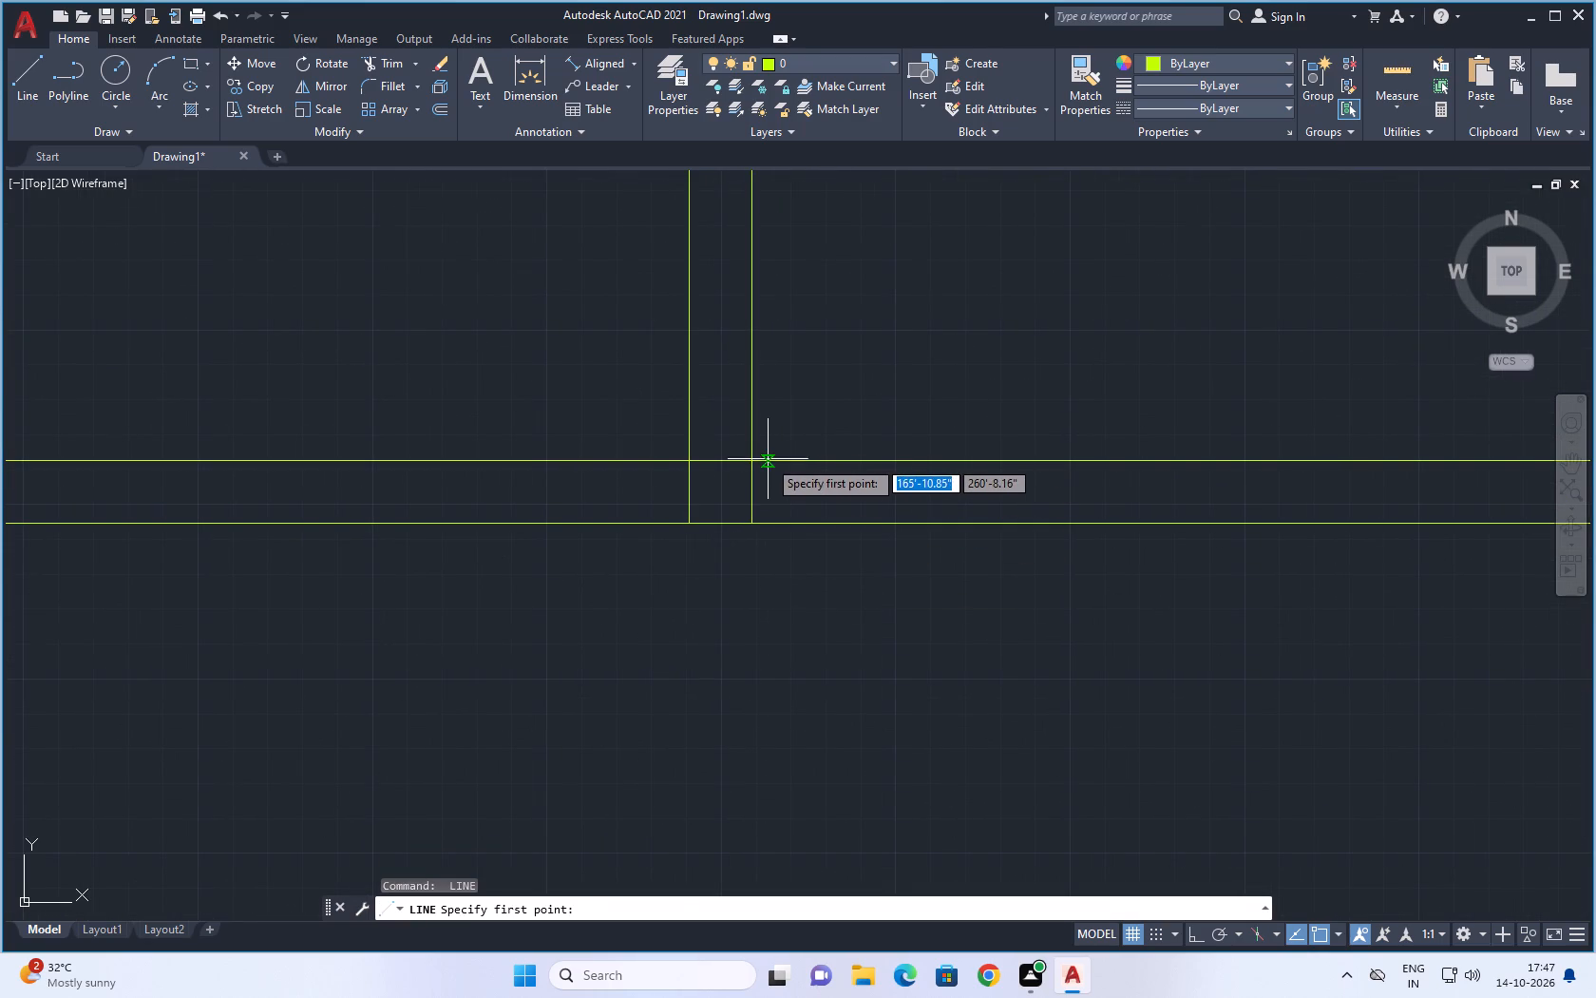
pyautogui.click(756, 466)
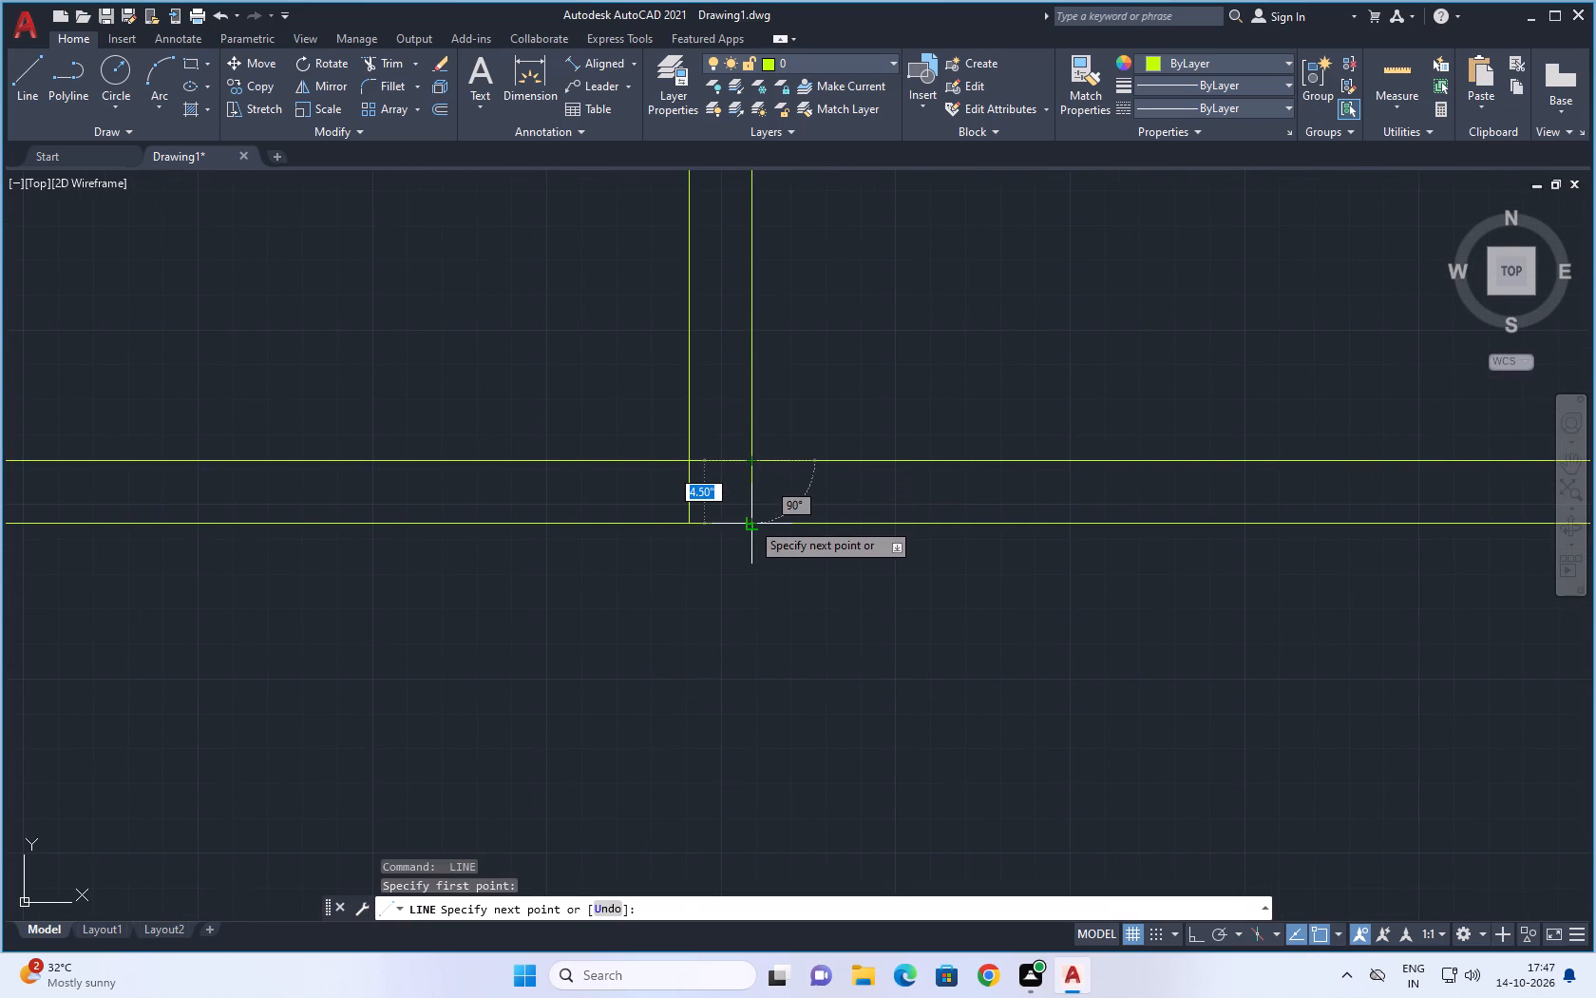
pyautogui.click(750, 521)
pyautogui.press('space')
# Draw a short line across the middle vertical partition, continuing the lower line of the right-hand cross partition to its left line.
pyautogui.scroll(-3, 786, 581)
pyautogui.moveTo(855, 622); pyautogui.dragTo(703, 516, button='middle')
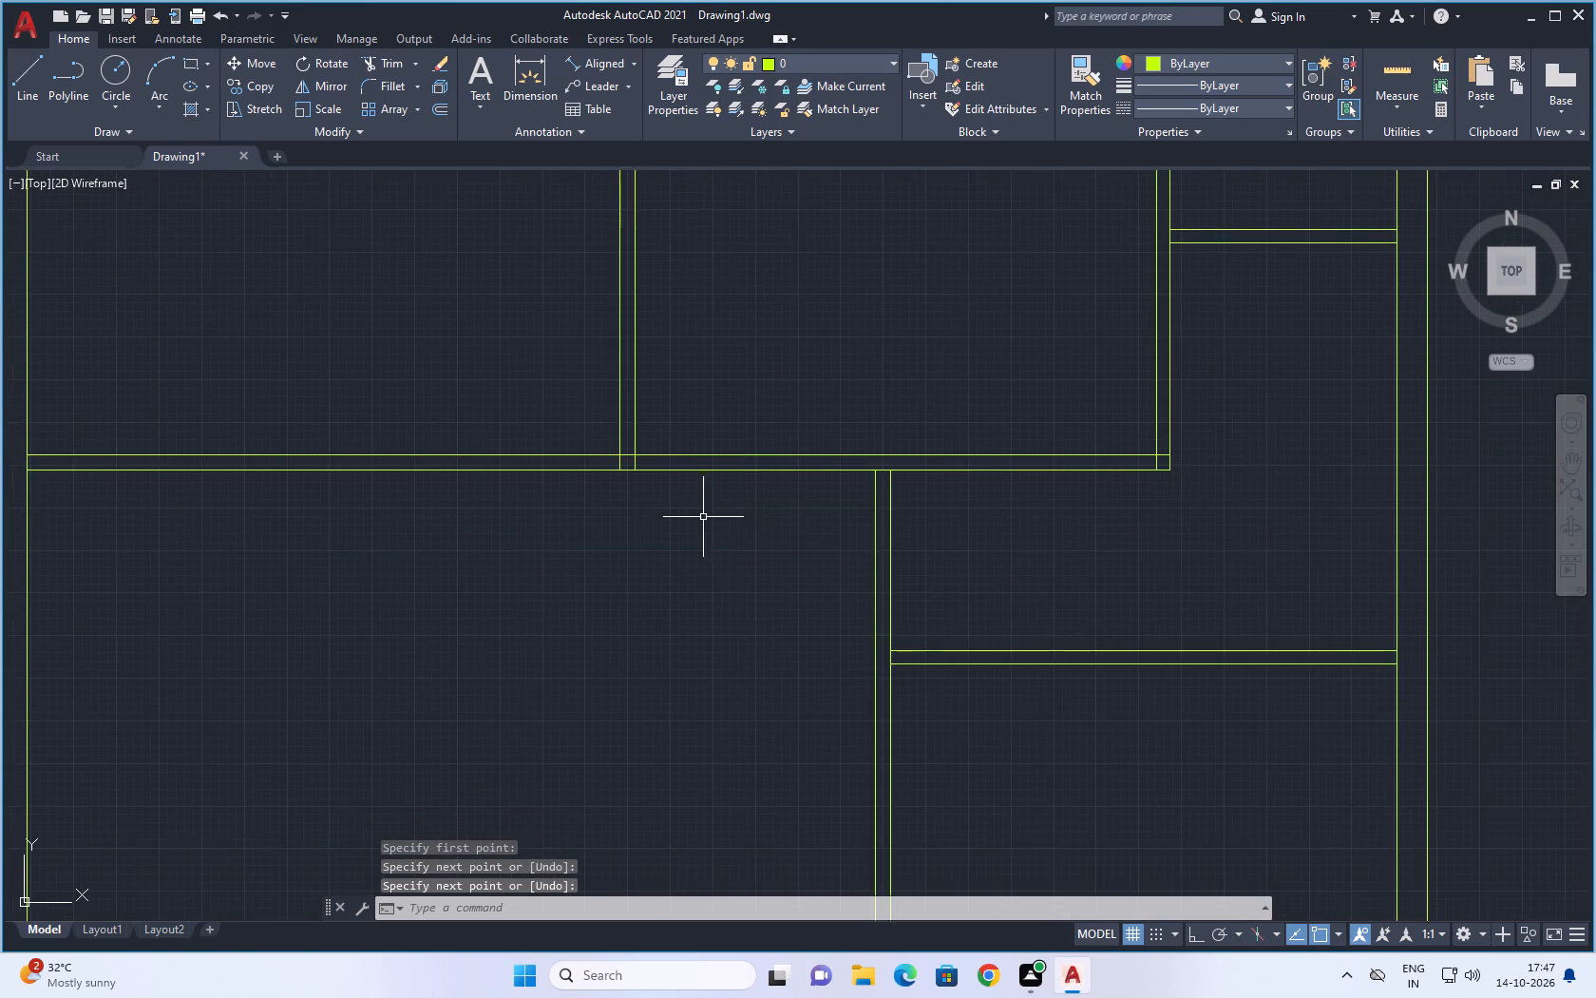
pyautogui.scroll(-1, 717, 558)
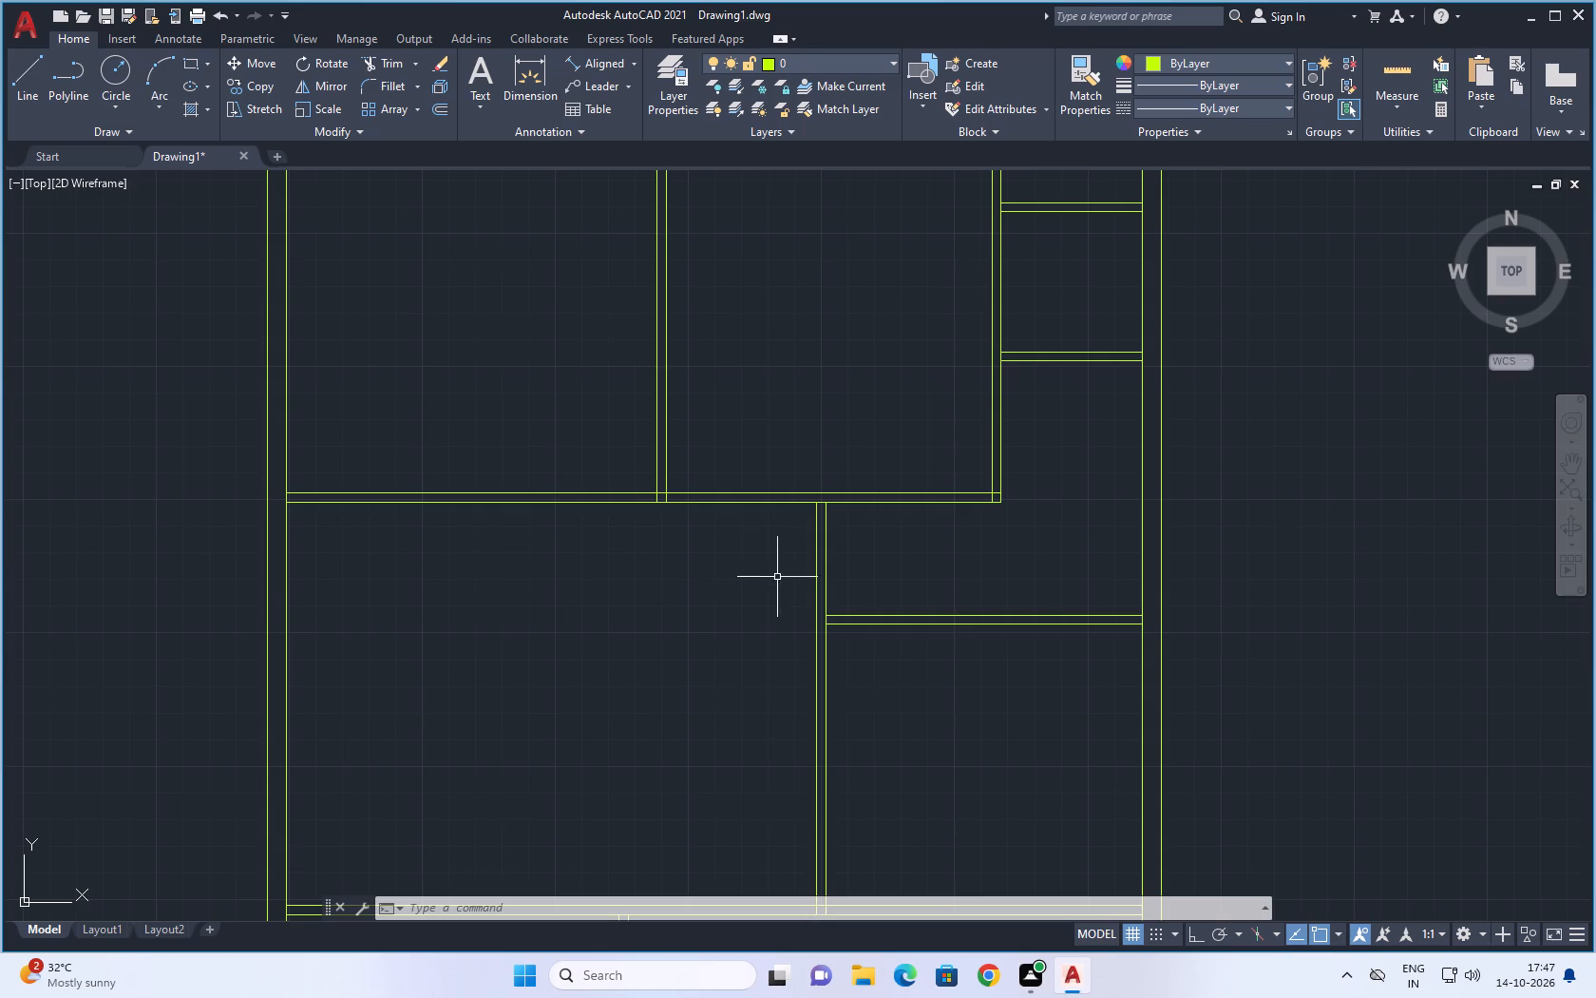
pyautogui.scroll(-1, 873, 670)
pyautogui.moveTo(884, 679); pyautogui.dragTo(836, 528, button='middle')
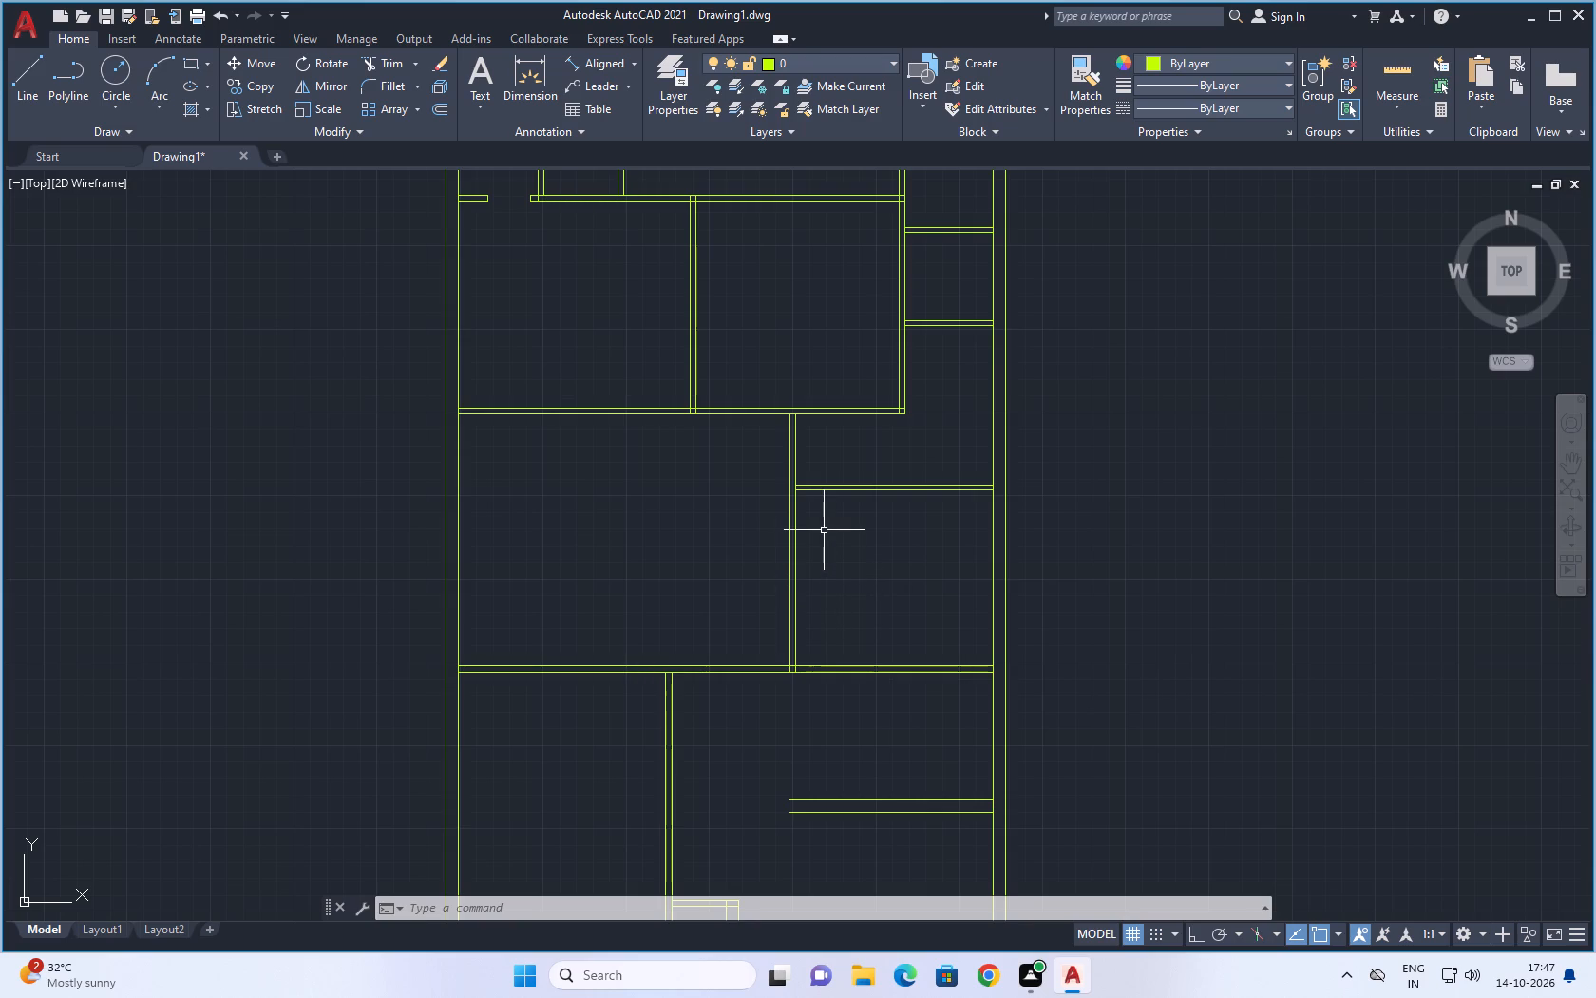
pyautogui.scroll(1, 824, 530)
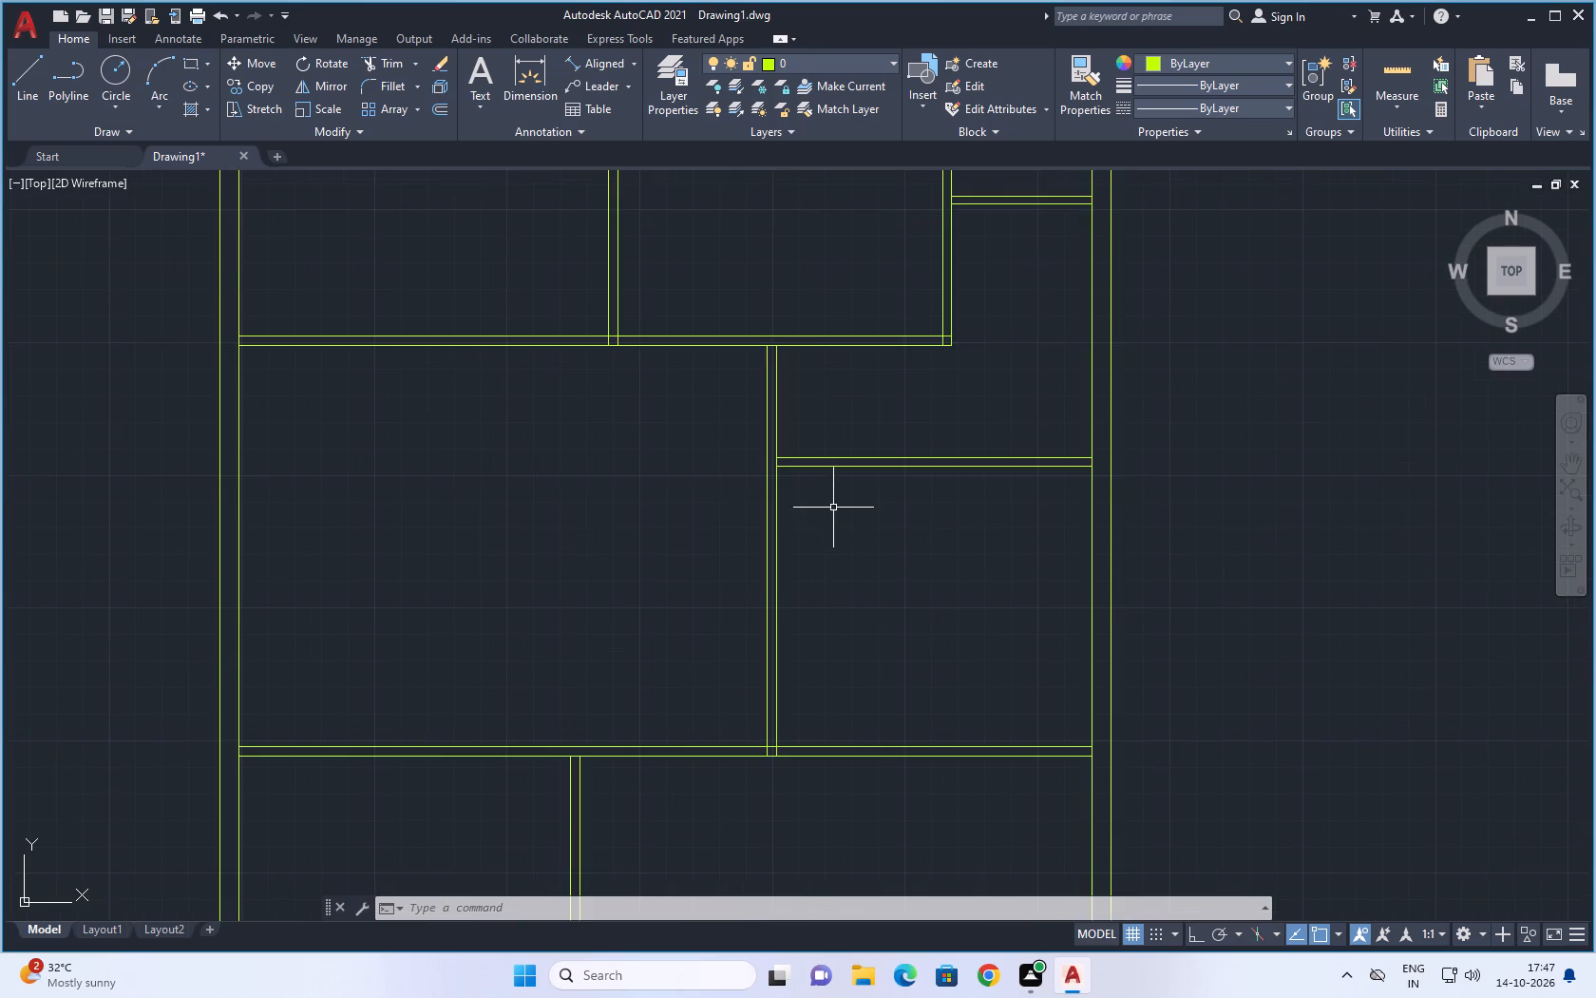
pyautogui.scroll(1, 833, 508)
pyautogui.moveTo(833, 507); pyautogui.dragTo(833, 447, button='middle')
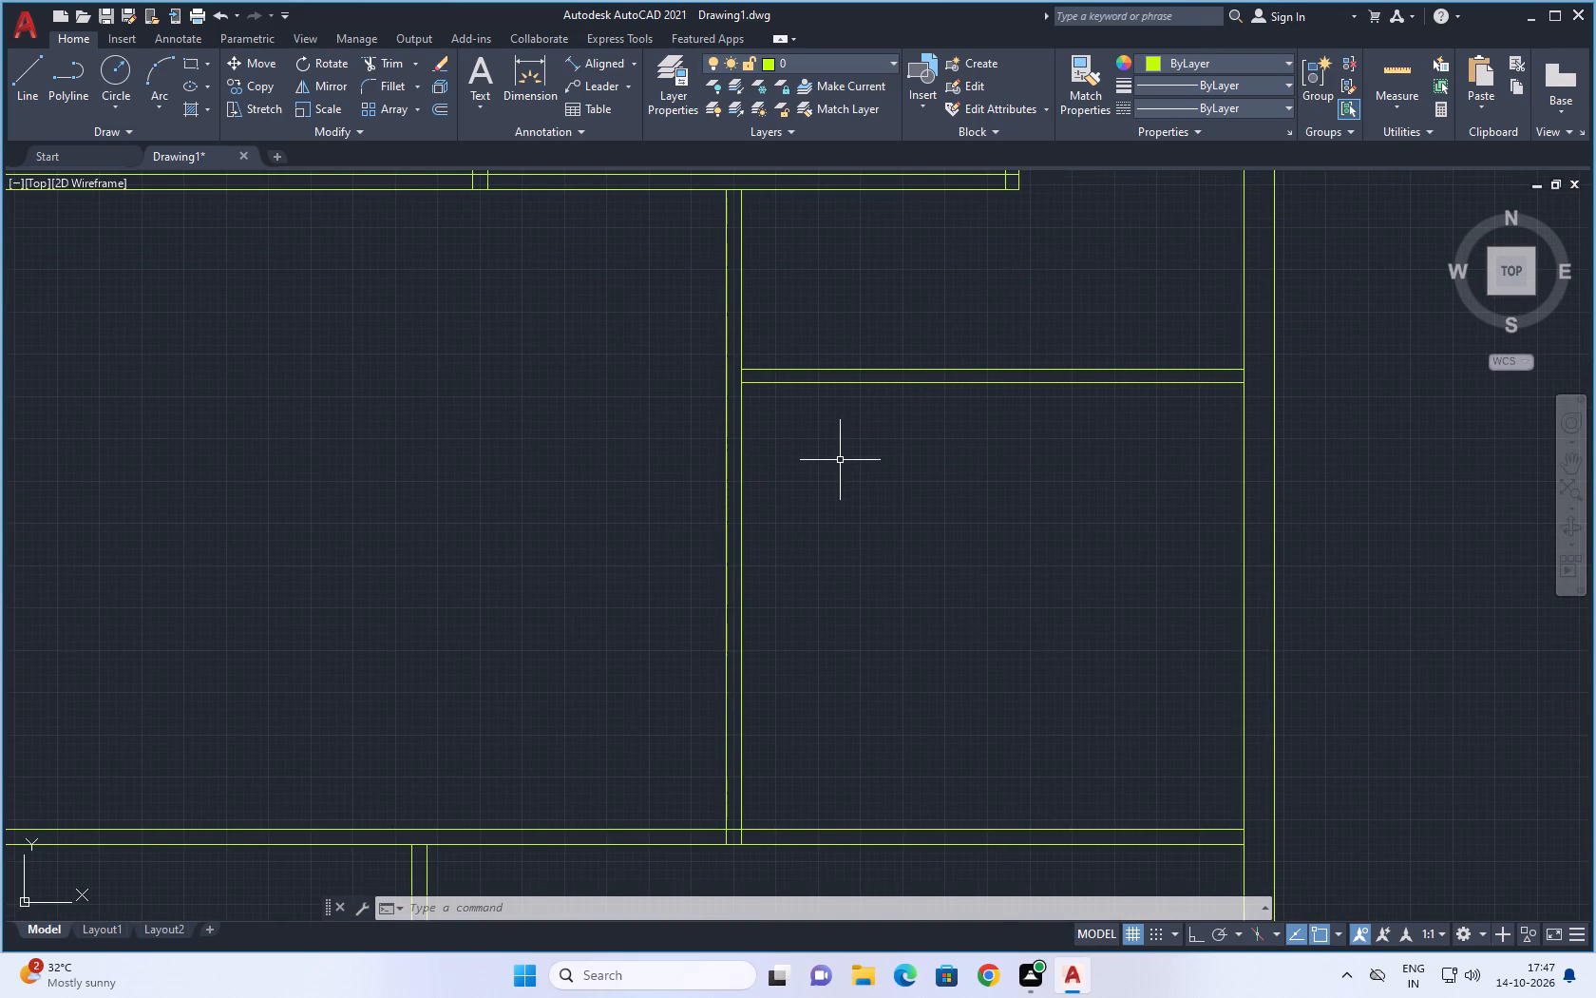
pyautogui.scroll(-1, 841, 464)
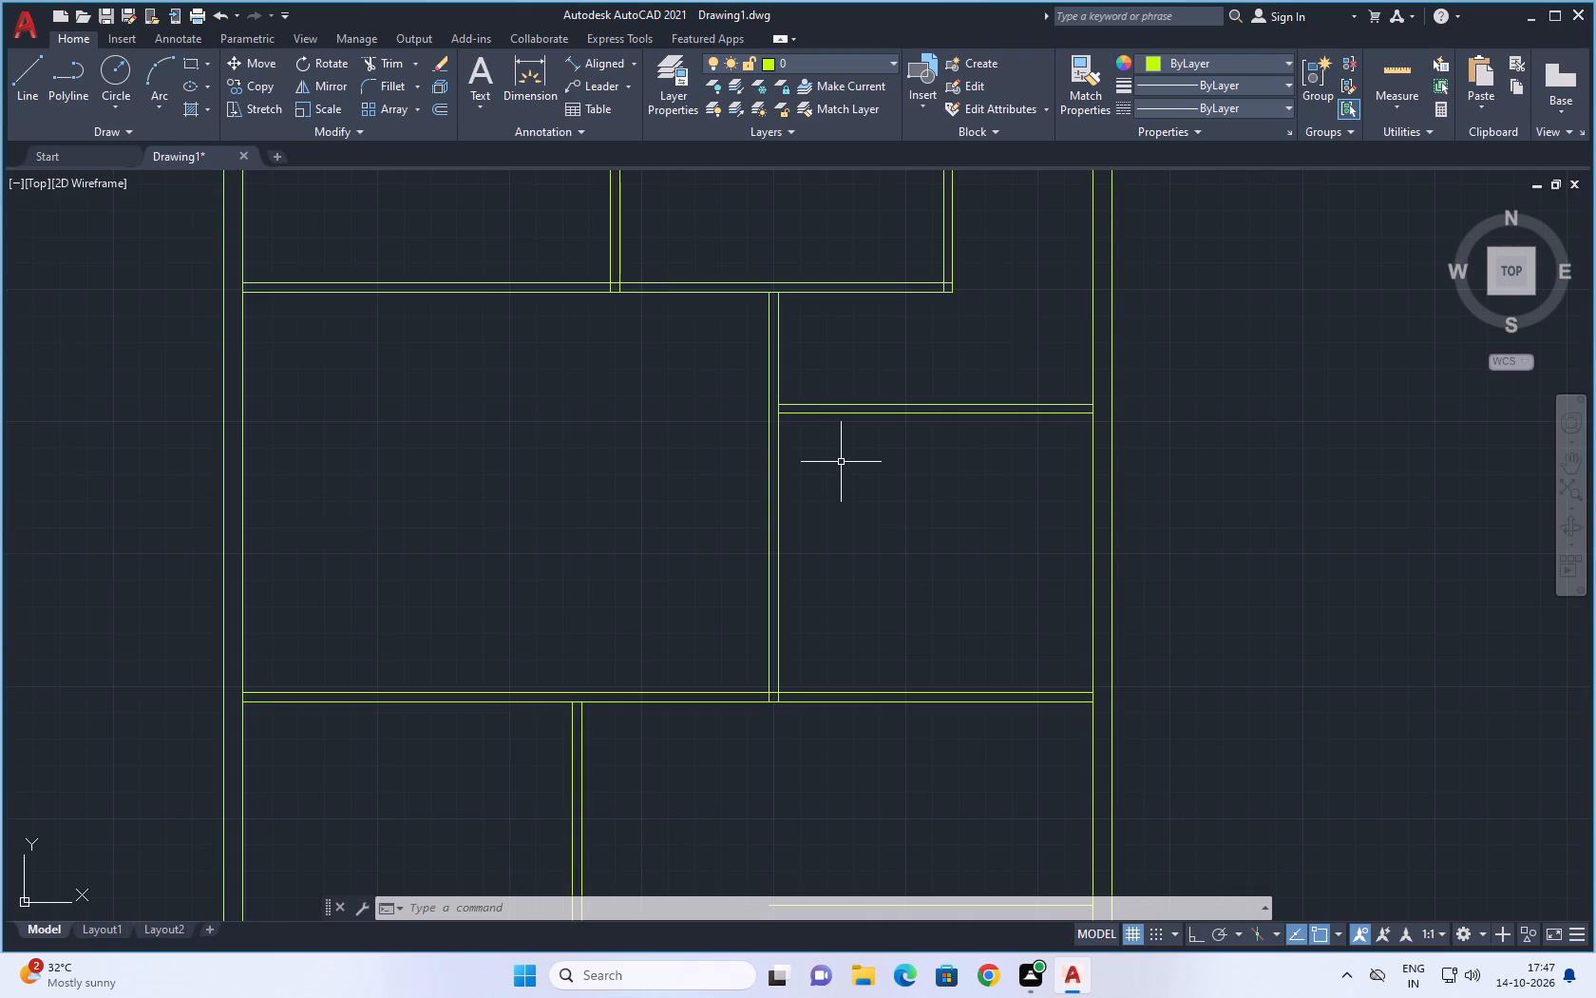
pyautogui.scroll(2, 807, 432)
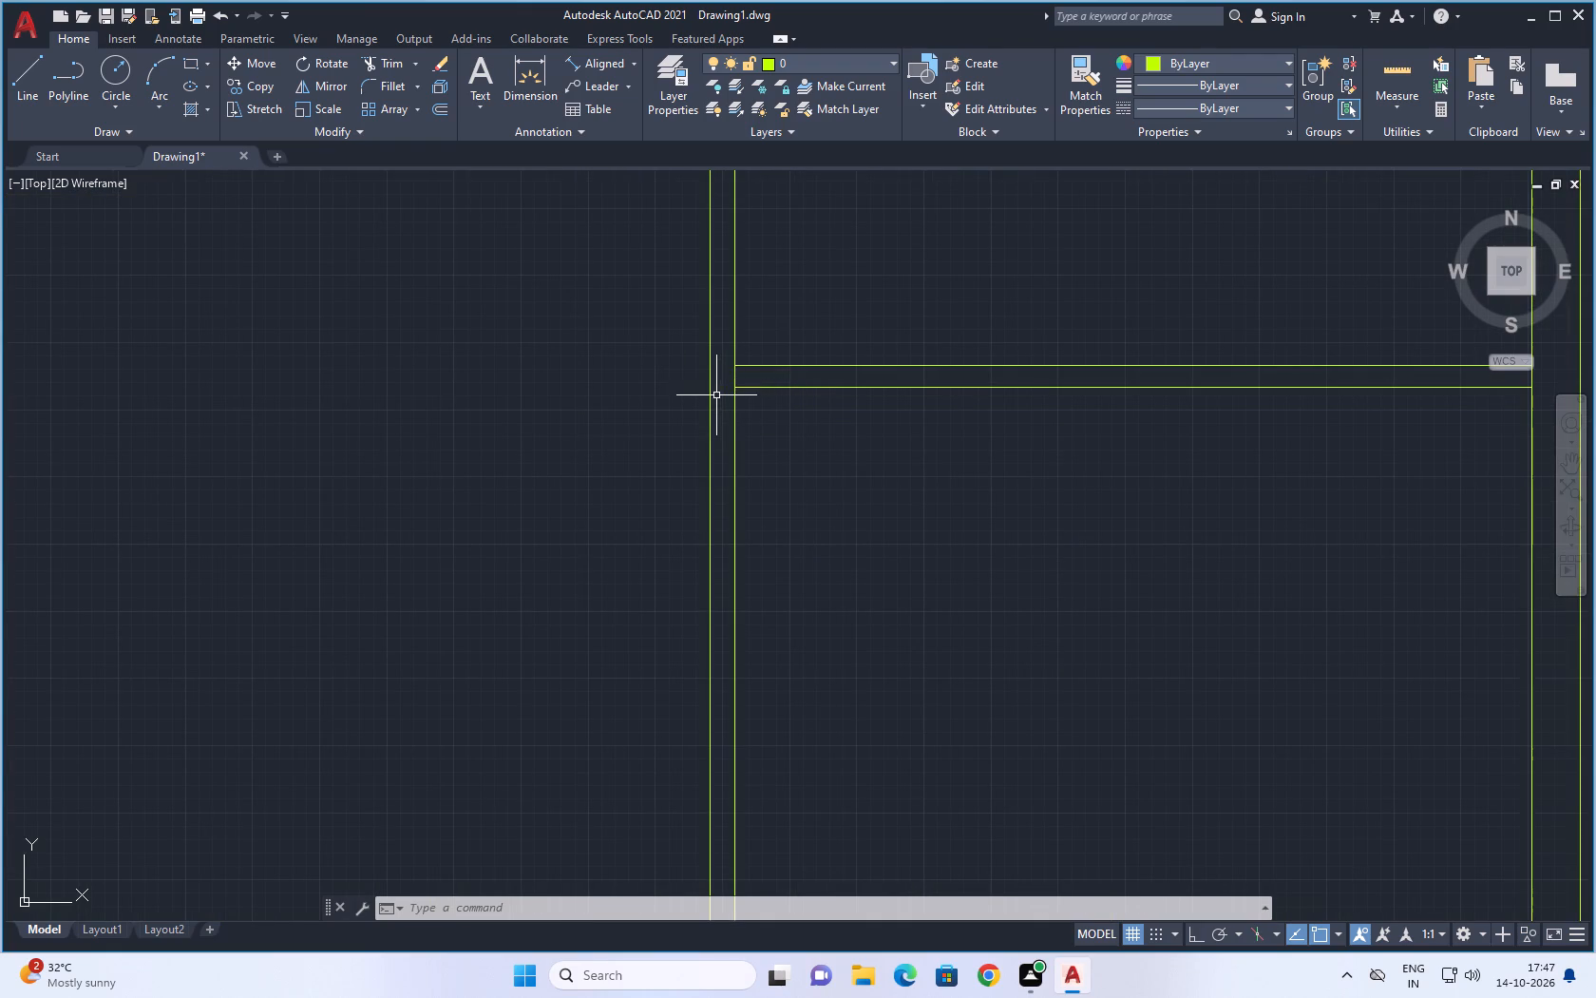
pyautogui.press('space')
pyautogui.click(739, 388)
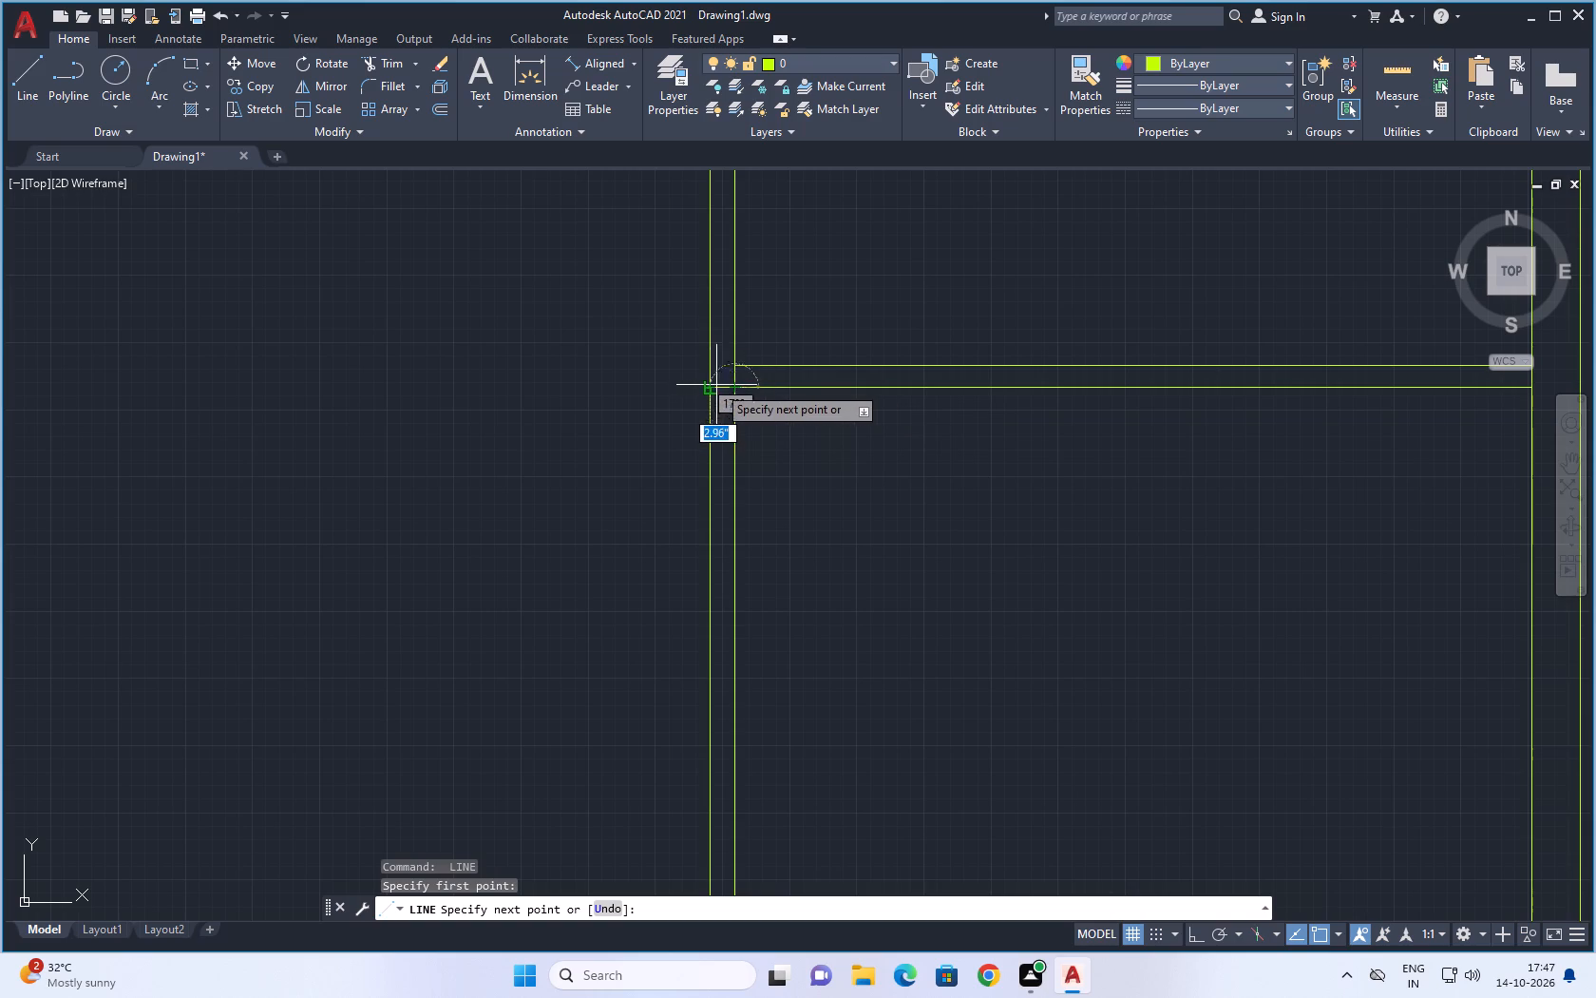
pyautogui.click(708, 383)
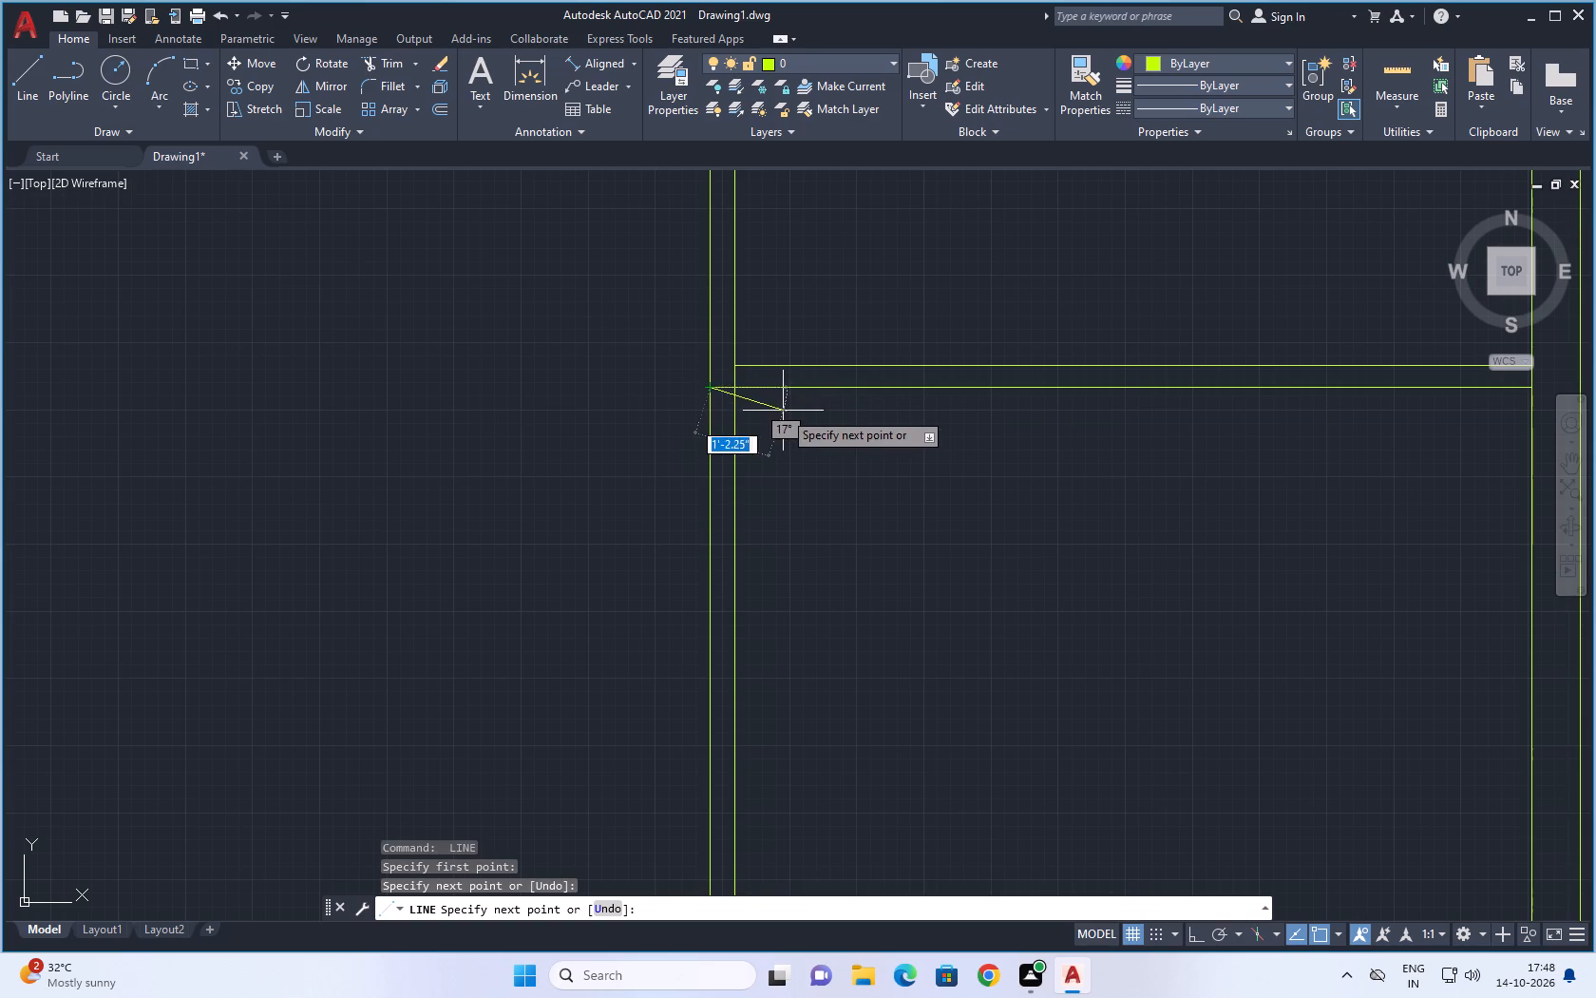
pyautogui.press('Escape')
# Draw a short vertical line across the right-hand cross partition, aligned with the lower right corner of the upper rooms' wall.
pyautogui.scroll(-2, 788, 425)
pyautogui.moveTo(829, 448); pyautogui.dragTo(807, 410, button='middle')
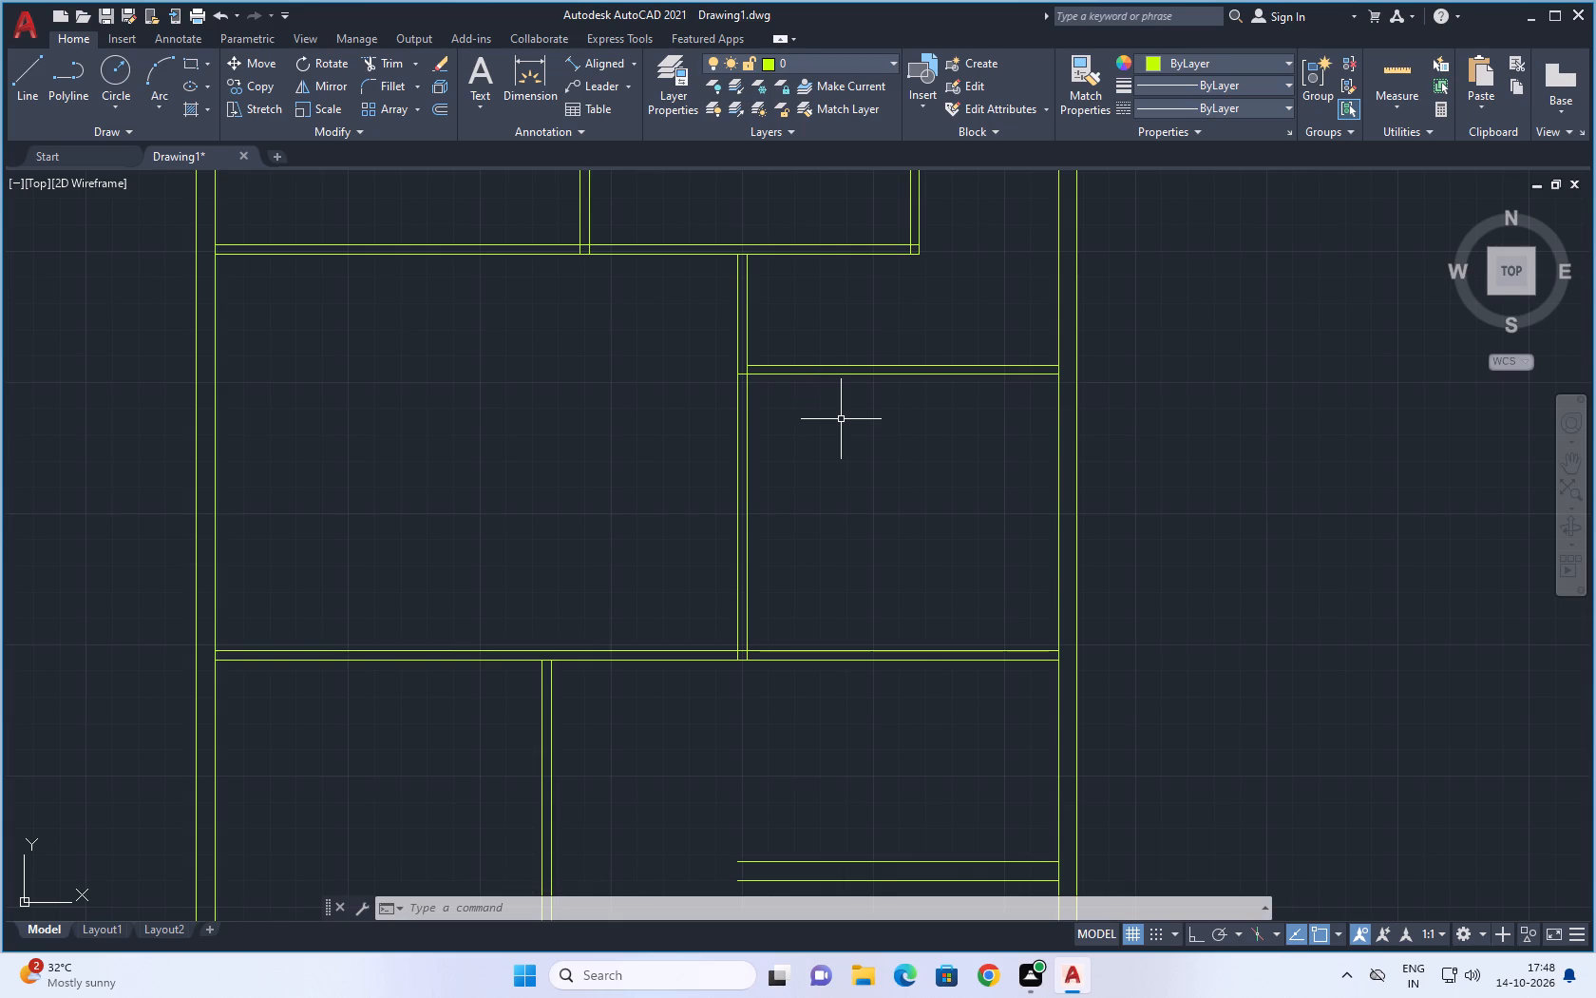
pyautogui.moveTo(937, 410); pyautogui.dragTo(860, 503, button='middle')
pyautogui.scroll(1, 860, 503)
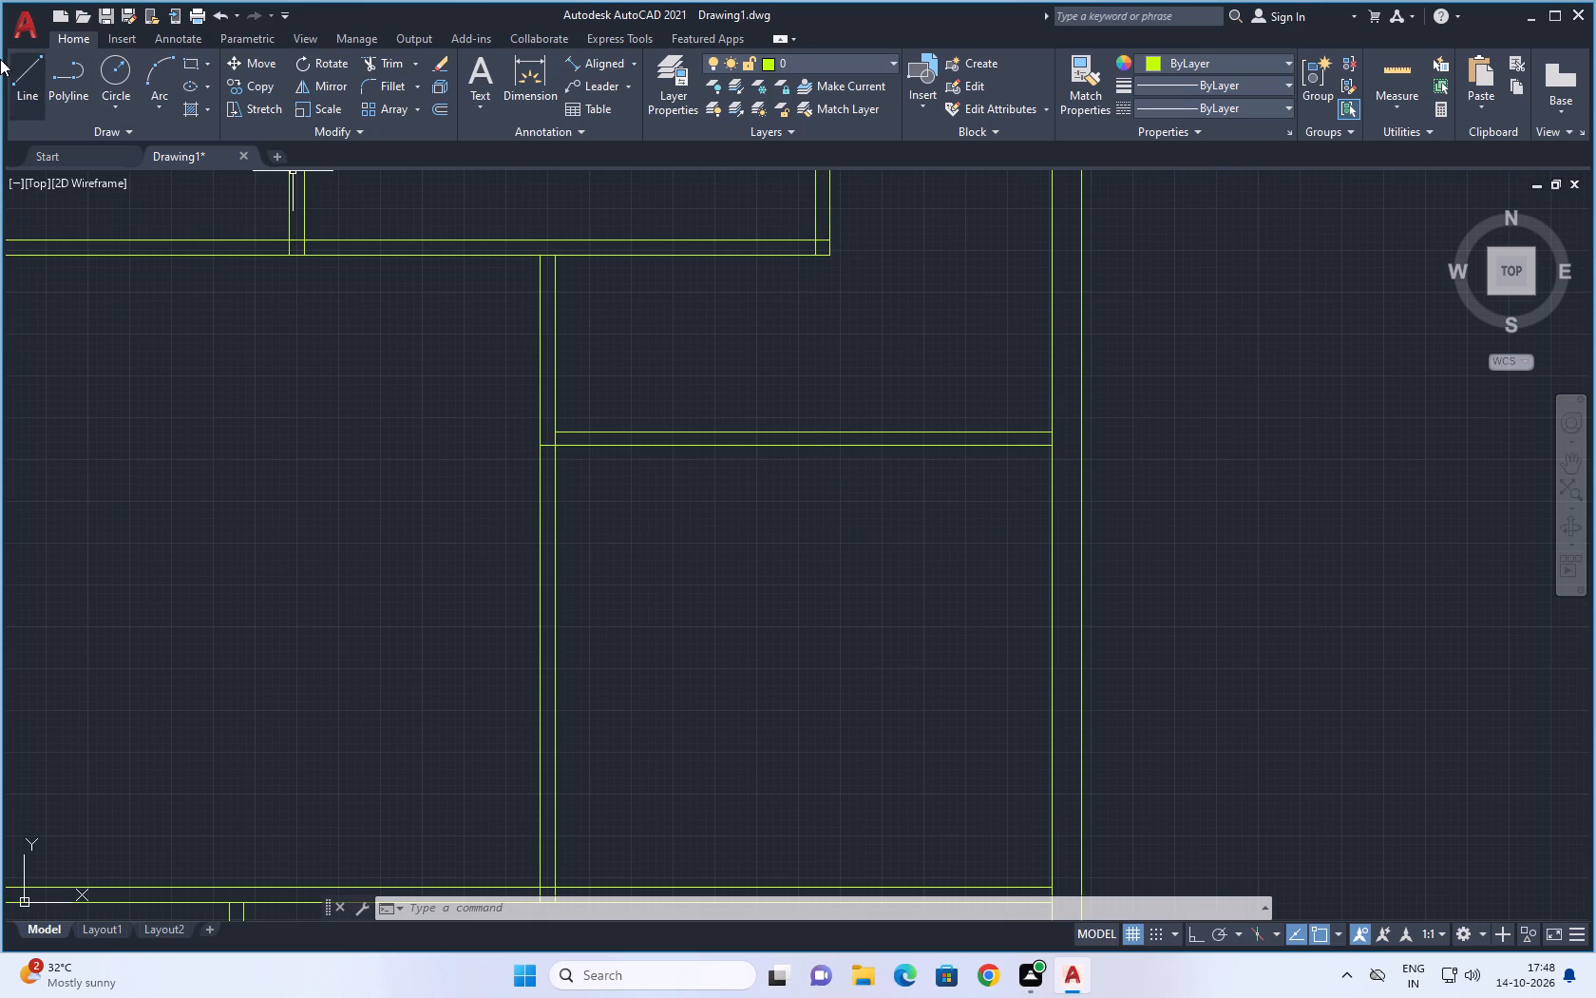
pyautogui.press('space')
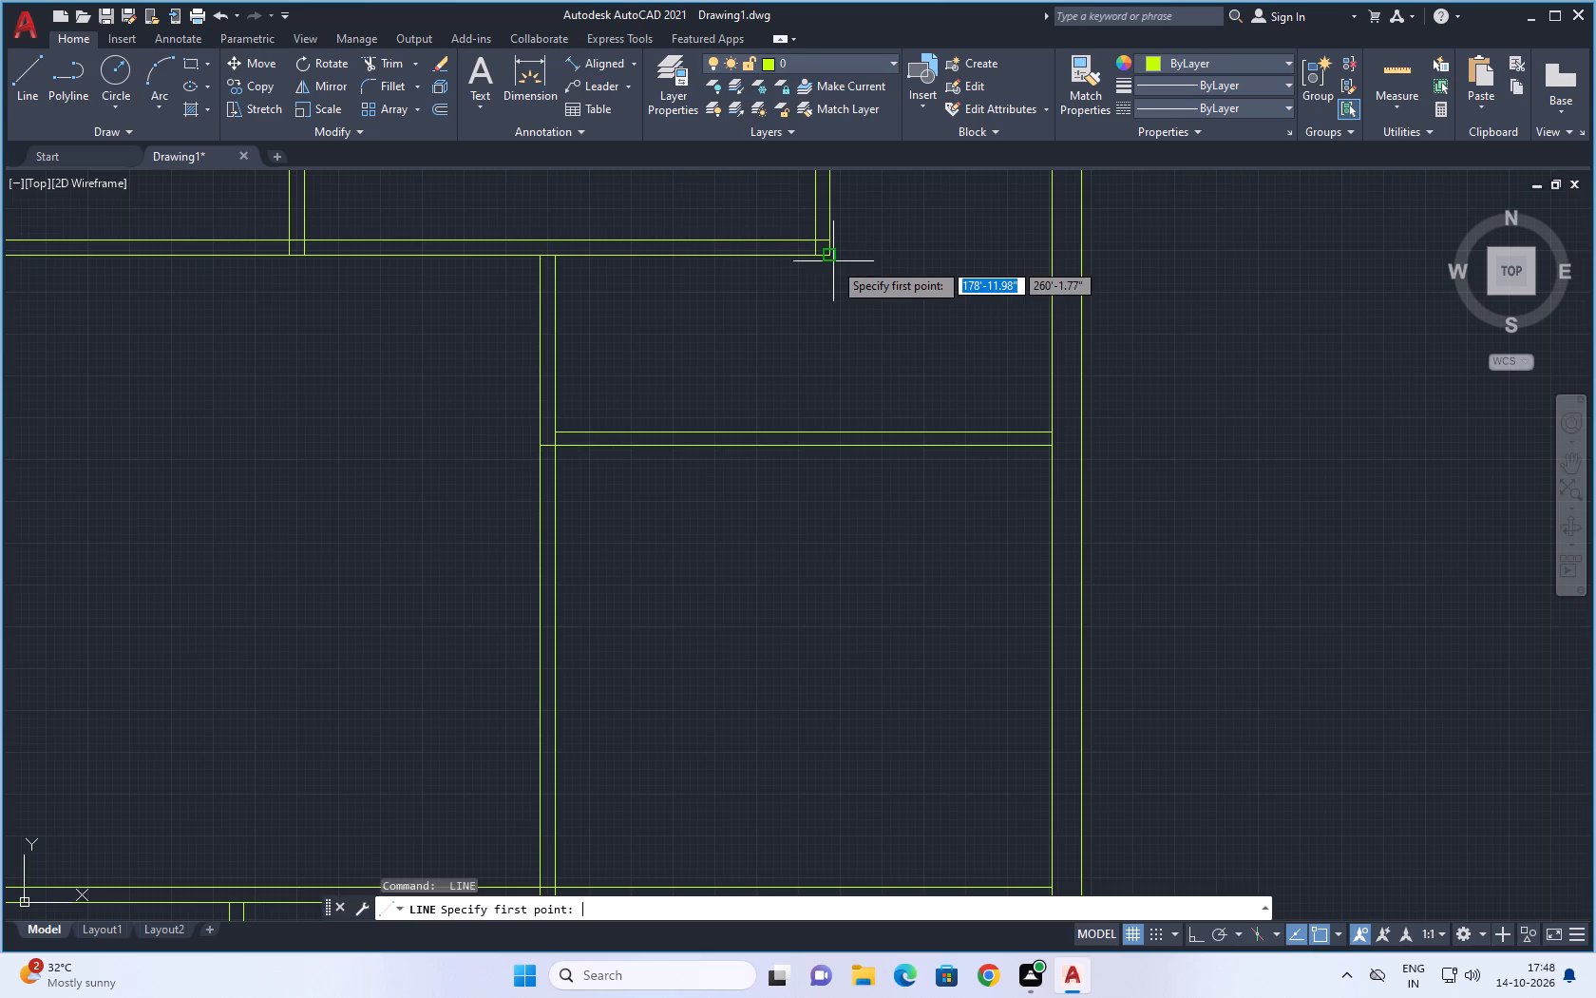
pyautogui.click(828, 428)
pyautogui.click(834, 442)
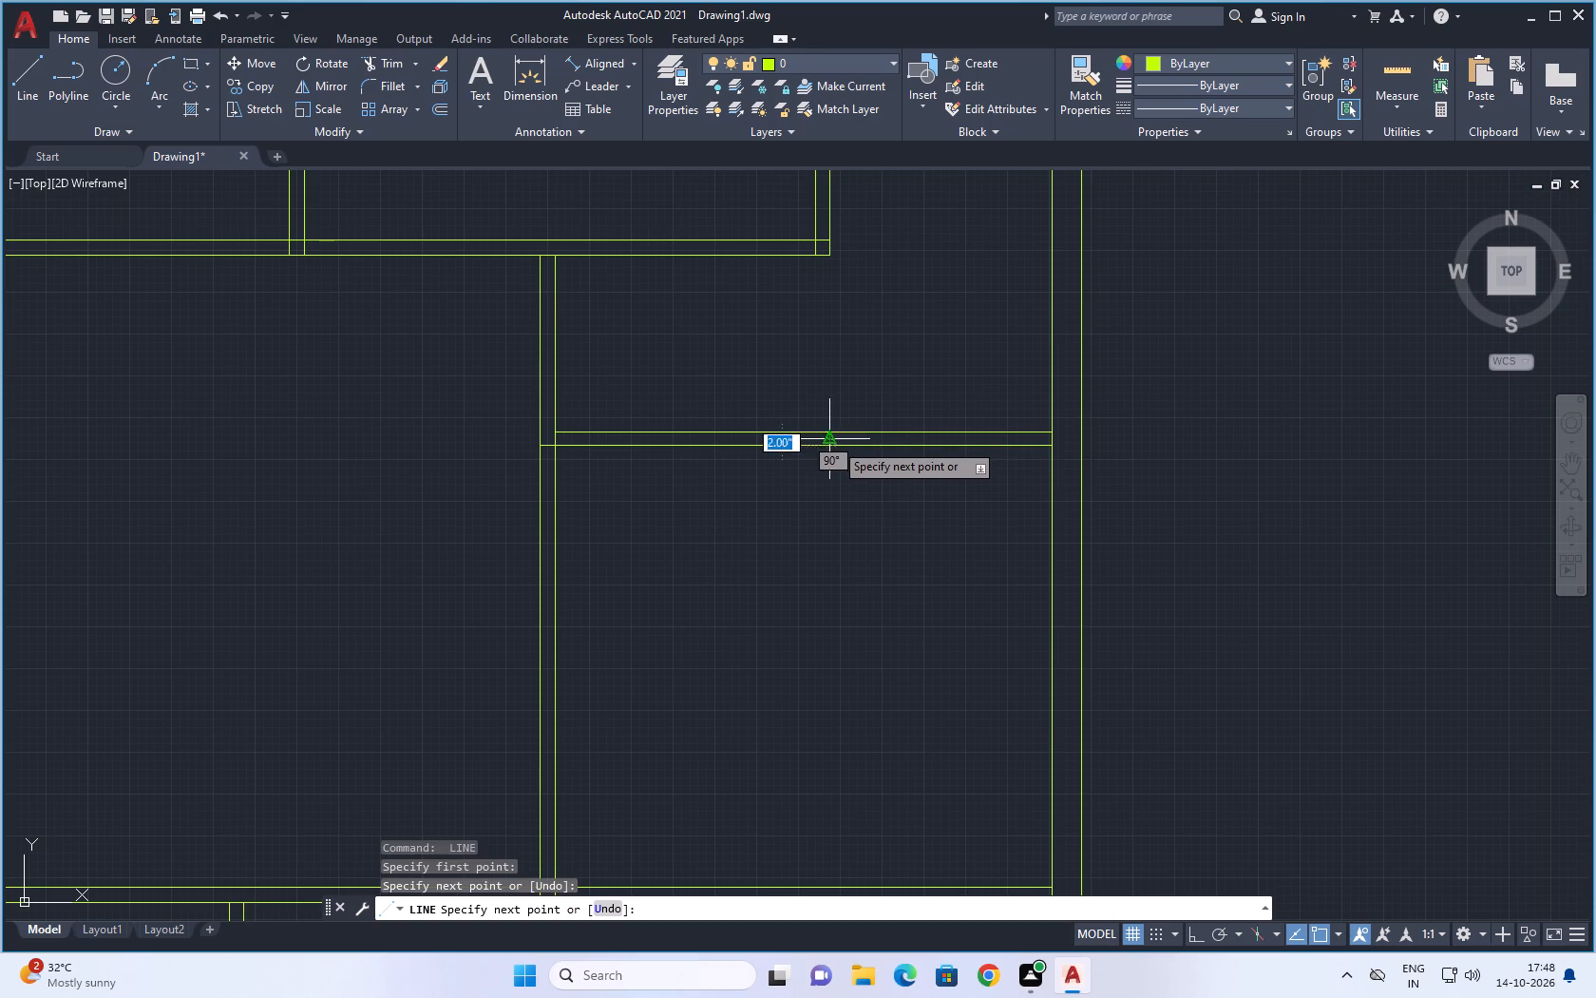
# Draw a short vertical line closing the left end of the upper cross partition in the narrow right-hand column, along the vertical partition.
pyautogui.press('Escape')
pyautogui.scroll(1, 843, 489)
pyautogui.moveTo(843, 489); pyautogui.dragTo(838, 500, button='middle')
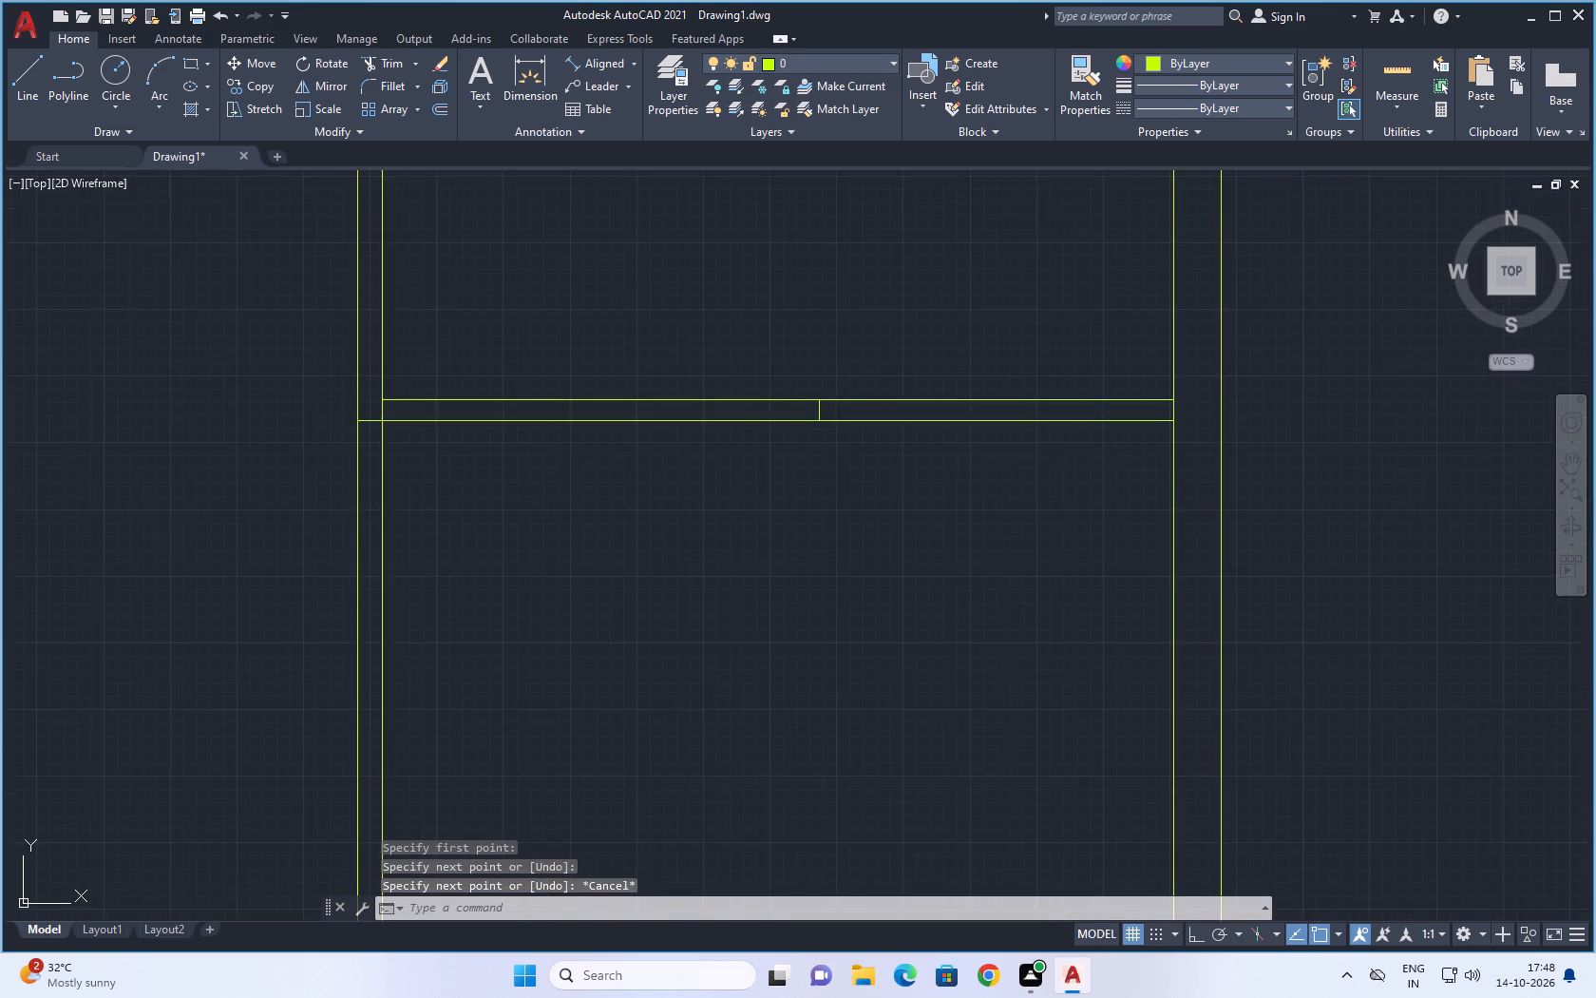
pyautogui.moveTo(838, 500); pyautogui.dragTo(832, 523, button='middle')
pyautogui.scroll(2, 832, 523)
pyautogui.scroll(-3, 833, 444)
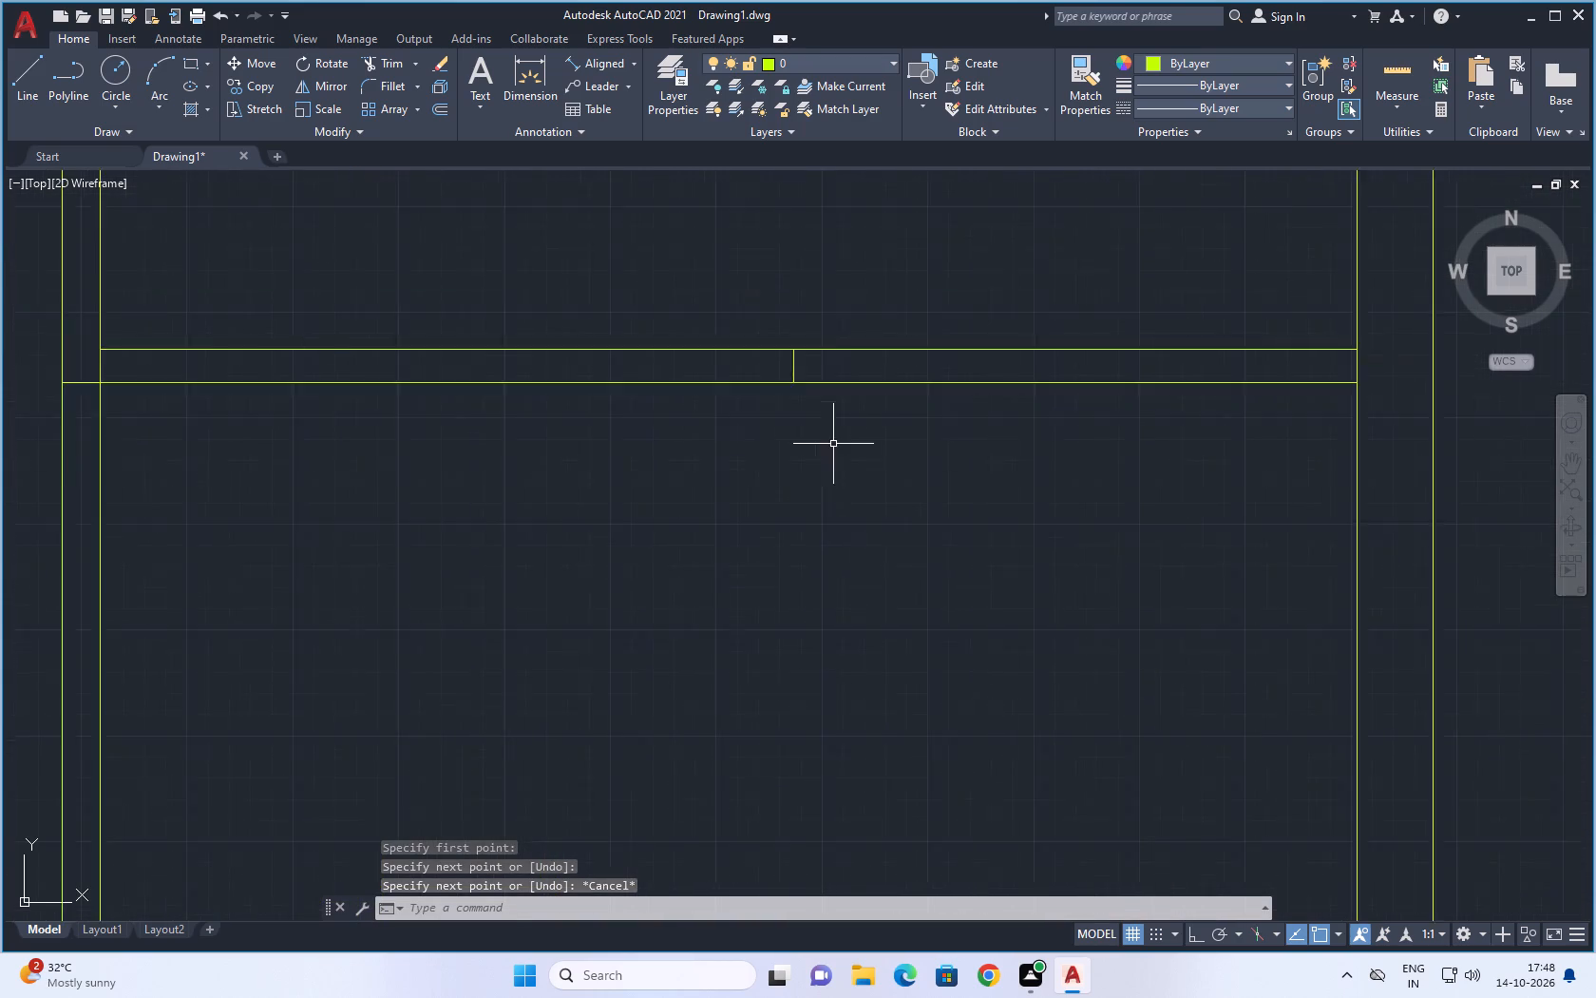
pyautogui.moveTo(906, 479); pyautogui.dragTo(857, 543, button='middle')
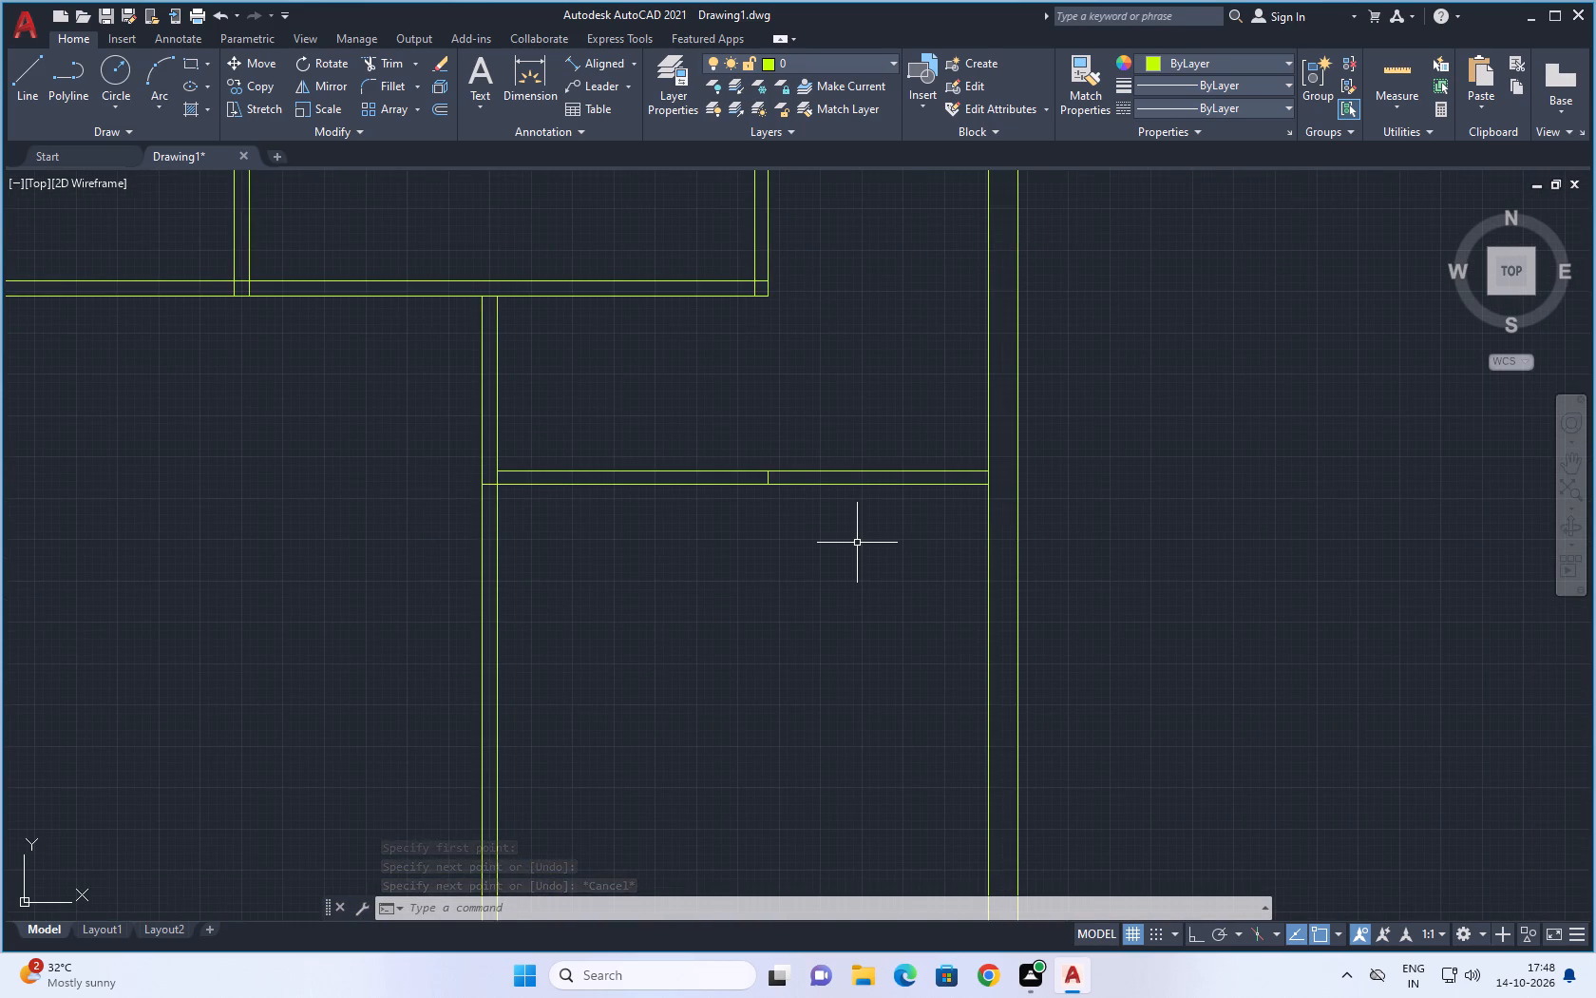
pyautogui.scroll(-2, 848, 367)
pyautogui.moveTo(863, 335); pyautogui.dragTo(821, 492, button='middle')
pyautogui.scroll(-1, 864, 336)
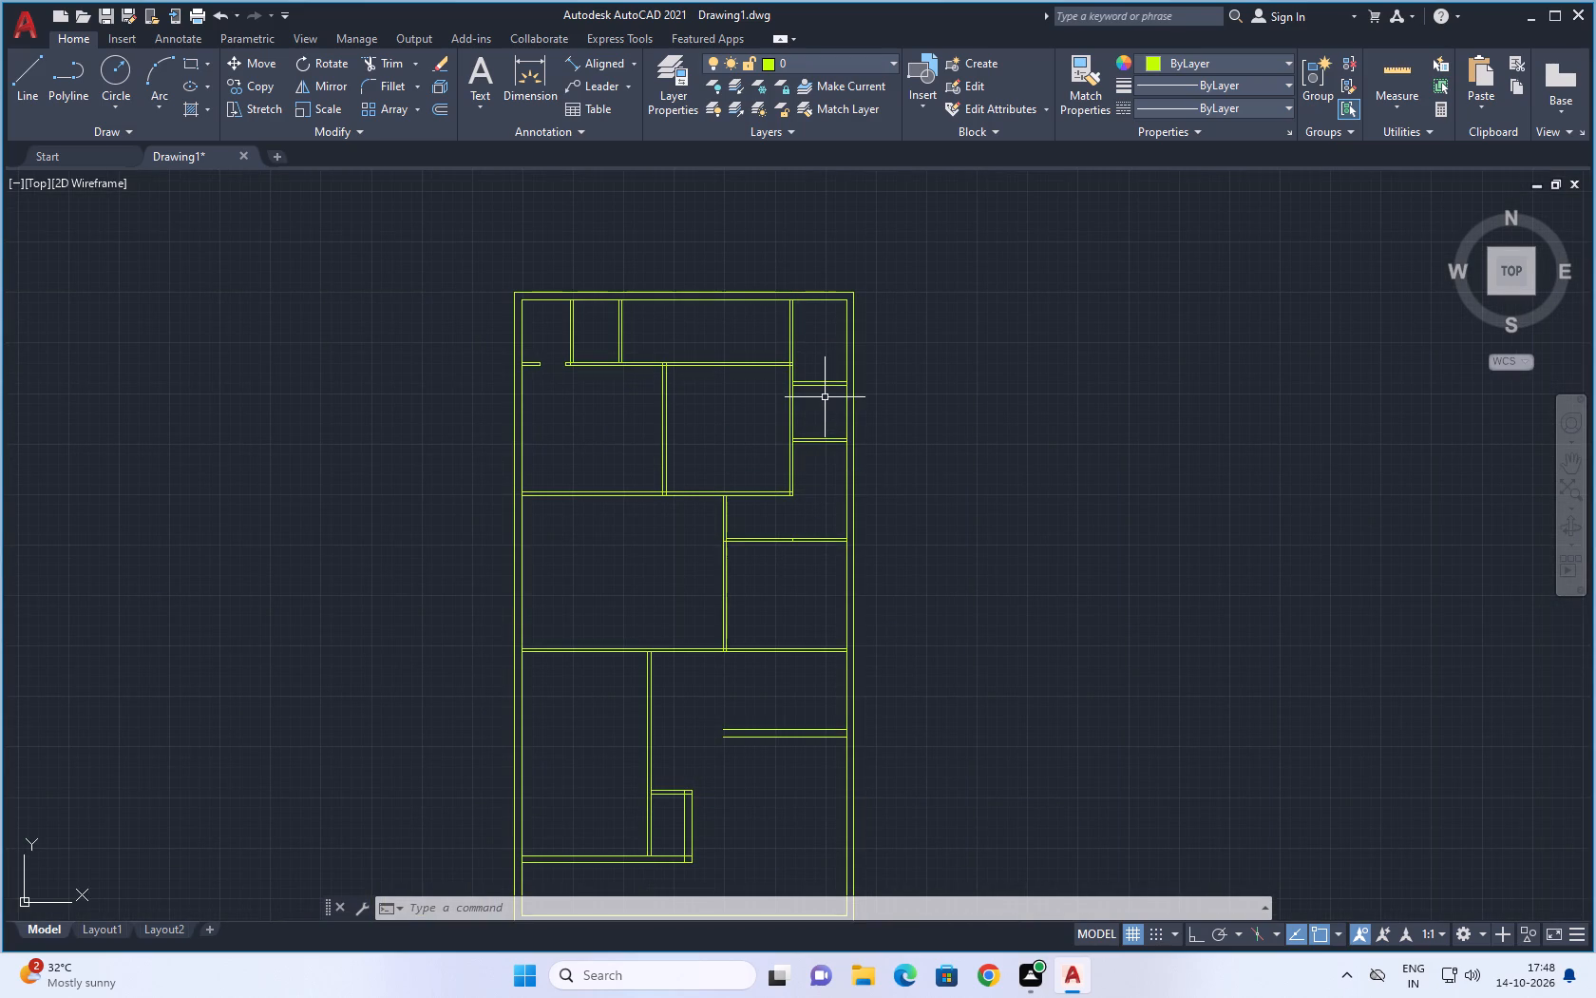
pyautogui.scroll(1, 822, 390)
pyautogui.moveTo(813, 408); pyautogui.dragTo(788, 523, button='middle')
pyautogui.scroll(4, 775, 519)
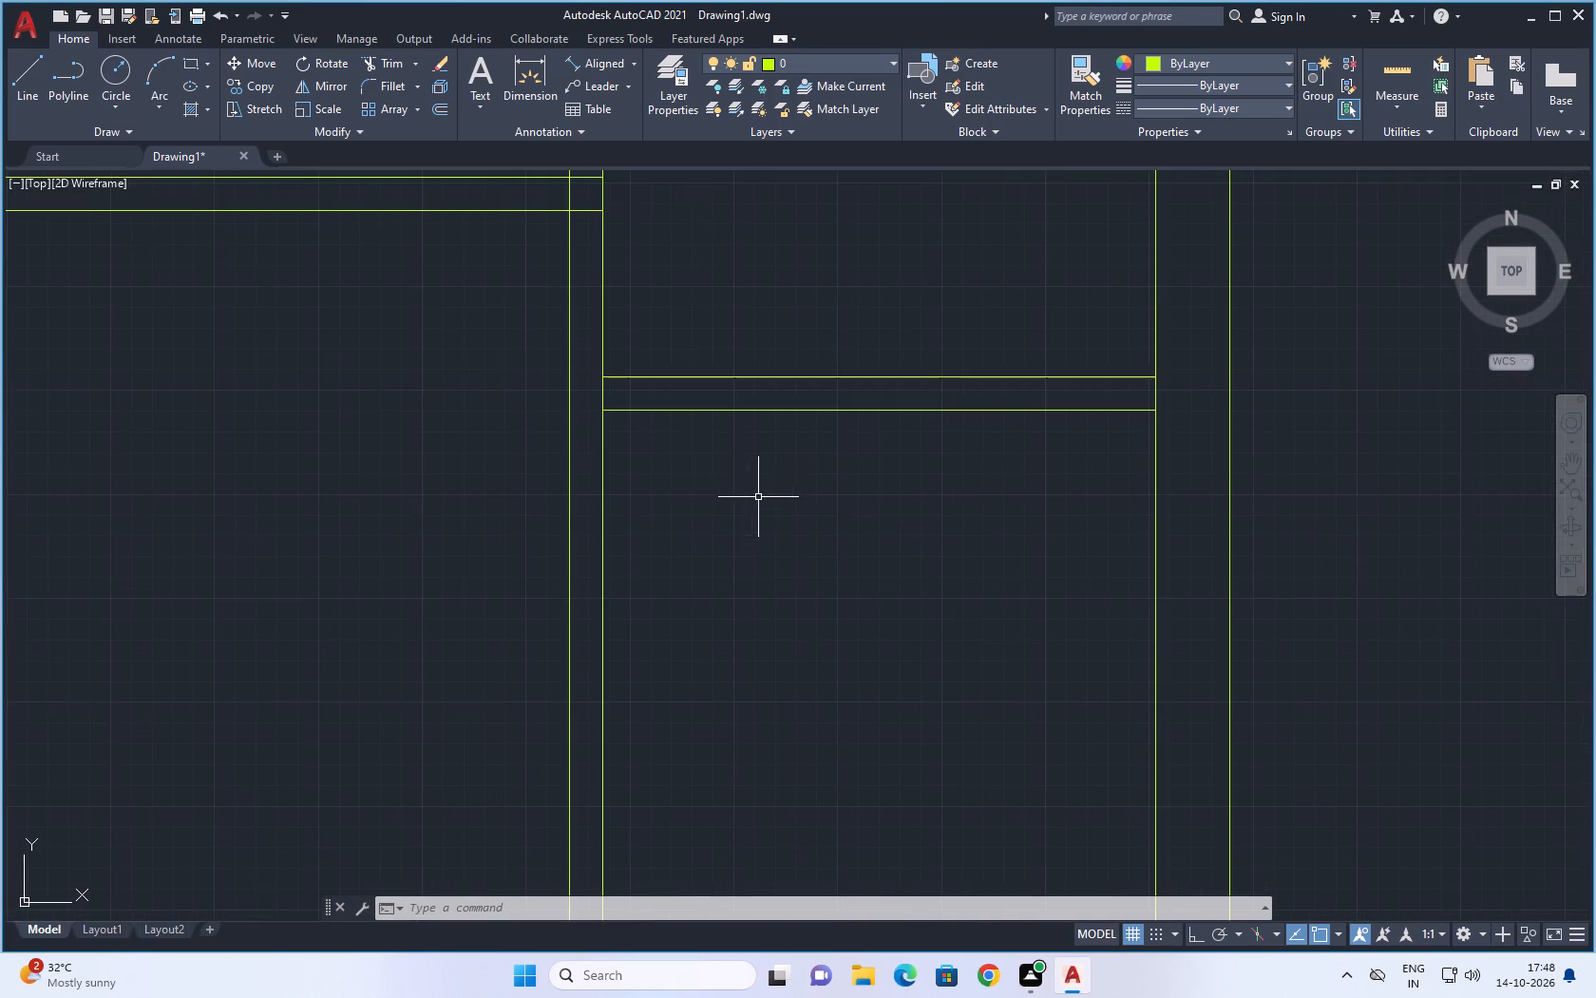
pyautogui.press('space')
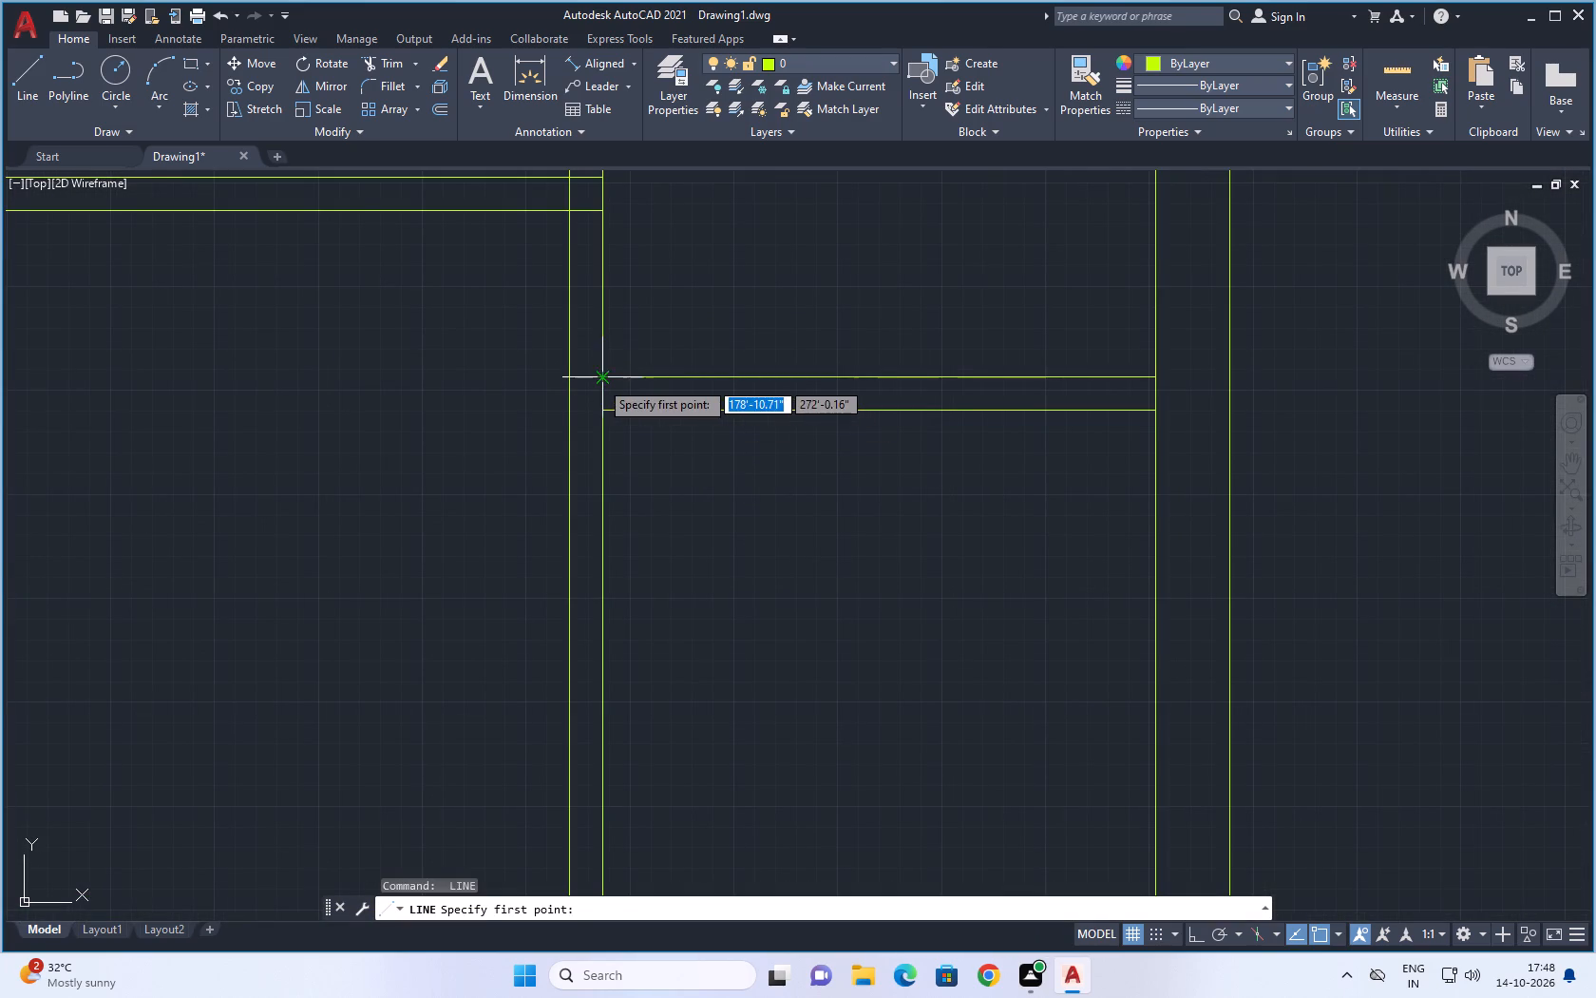
pyautogui.click(599, 380)
pyautogui.click(601, 408)
pyautogui.press('Escape')
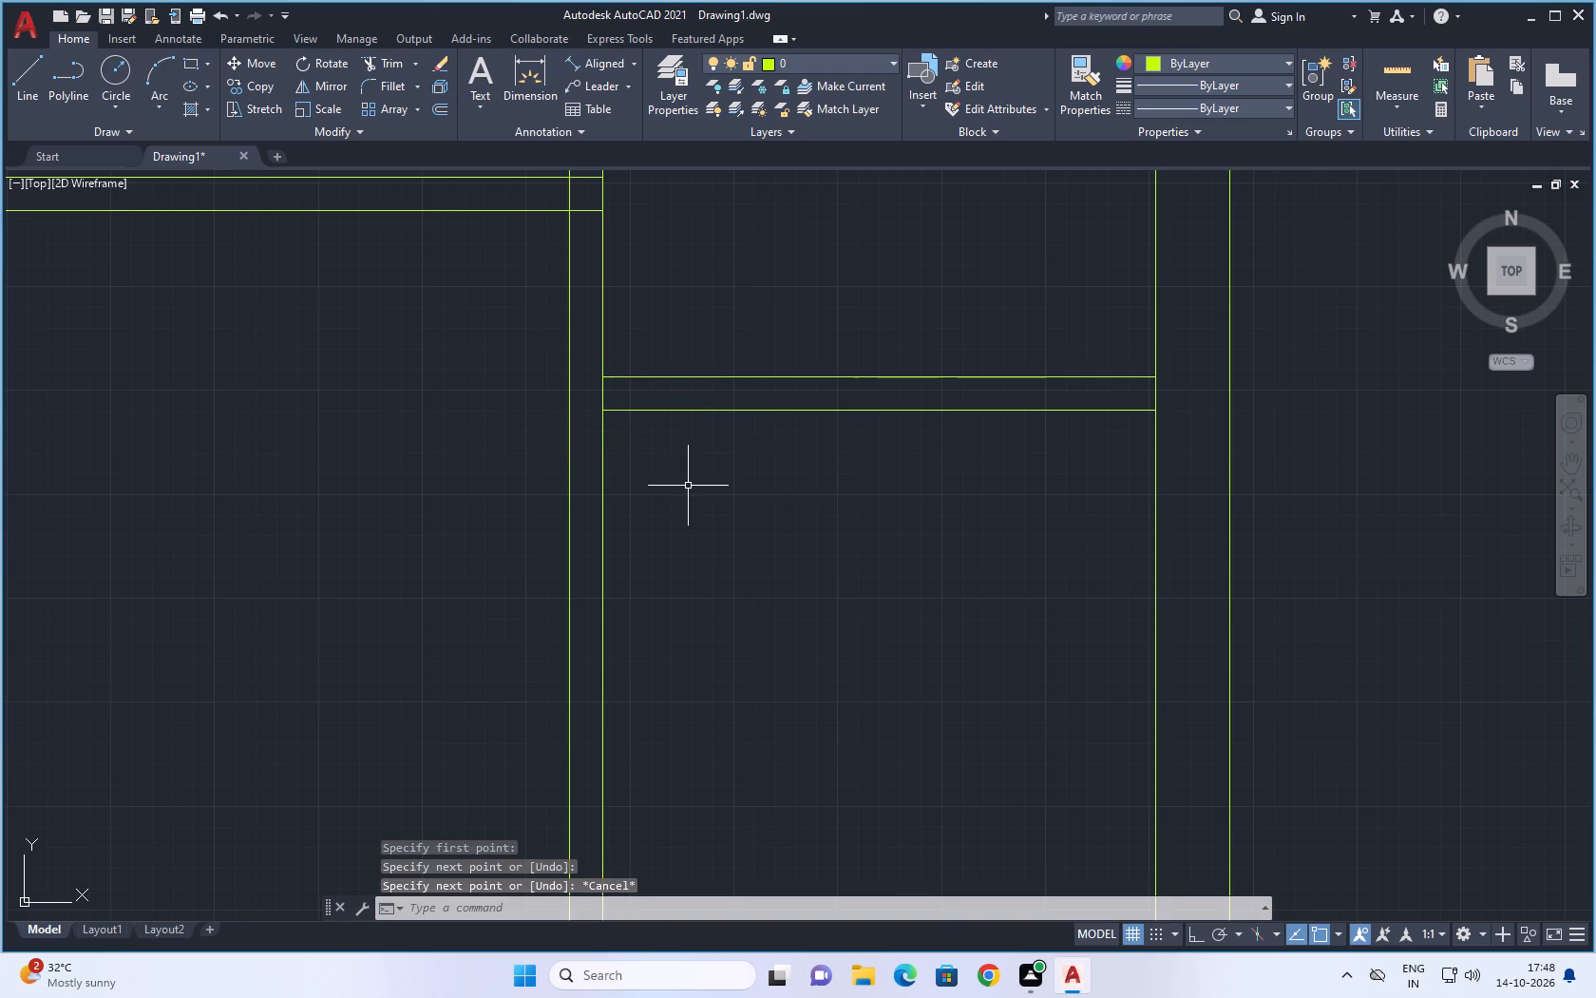
# Draw a short line across the right-hand vertical partition, continuing the lower line of the narrow column's upper cross partition.
pyautogui.scroll(-4, 693, 491)
pyautogui.moveTo(838, 514); pyautogui.dragTo(871, 413, button='middle')
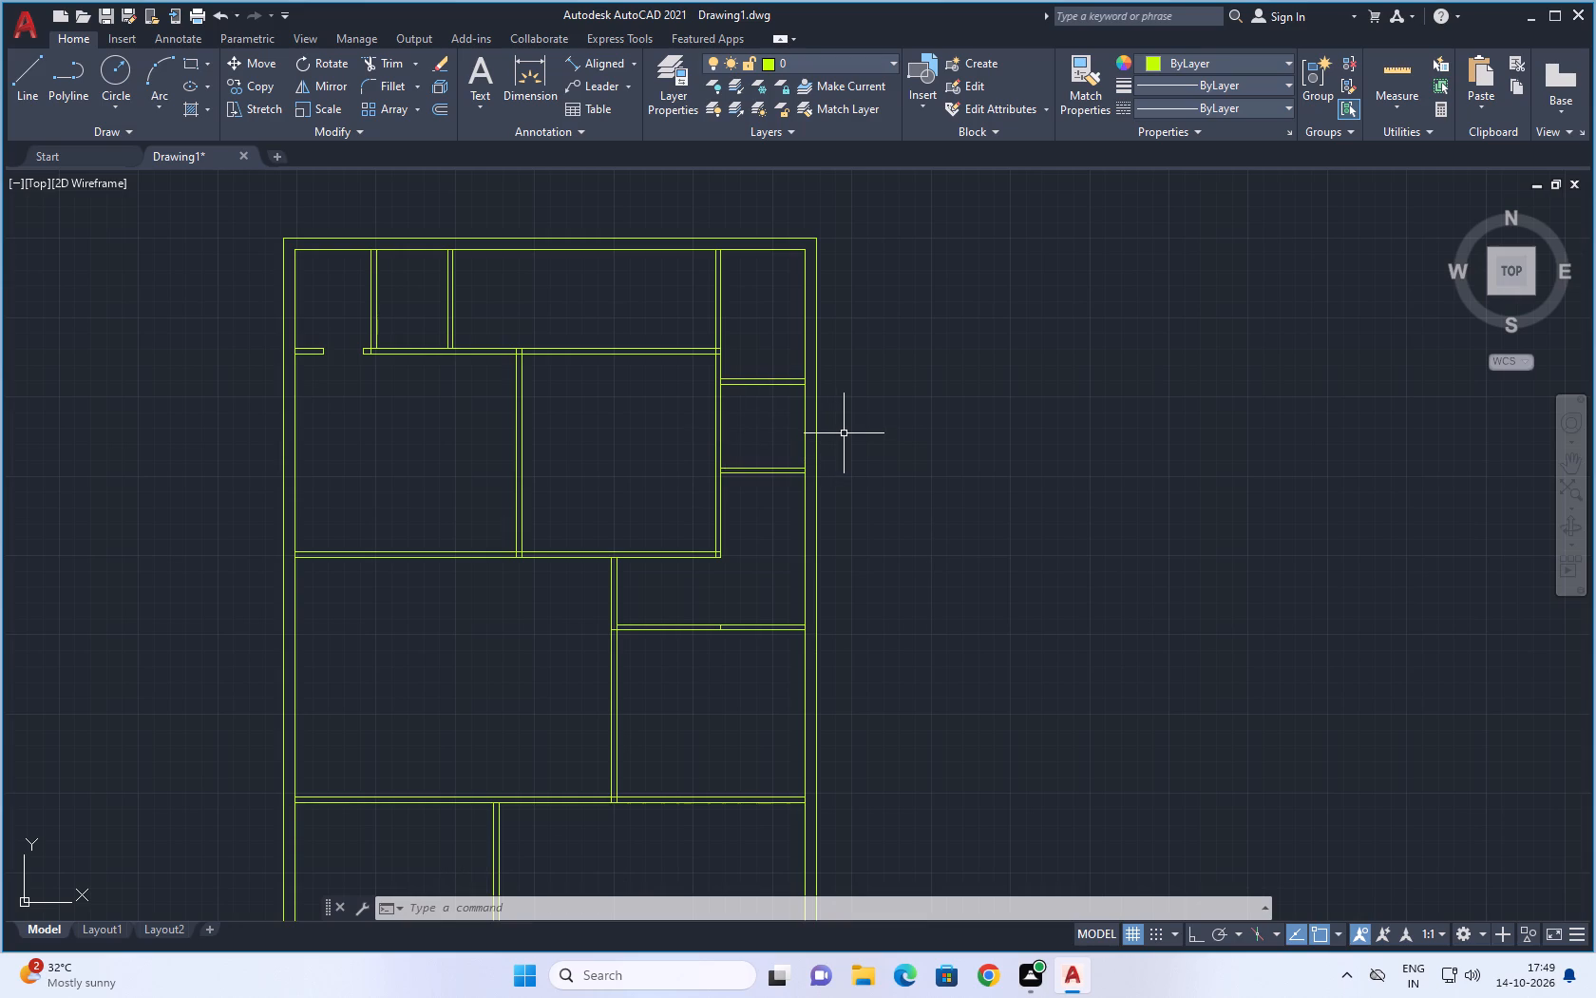
pyautogui.scroll(2, 698, 407)
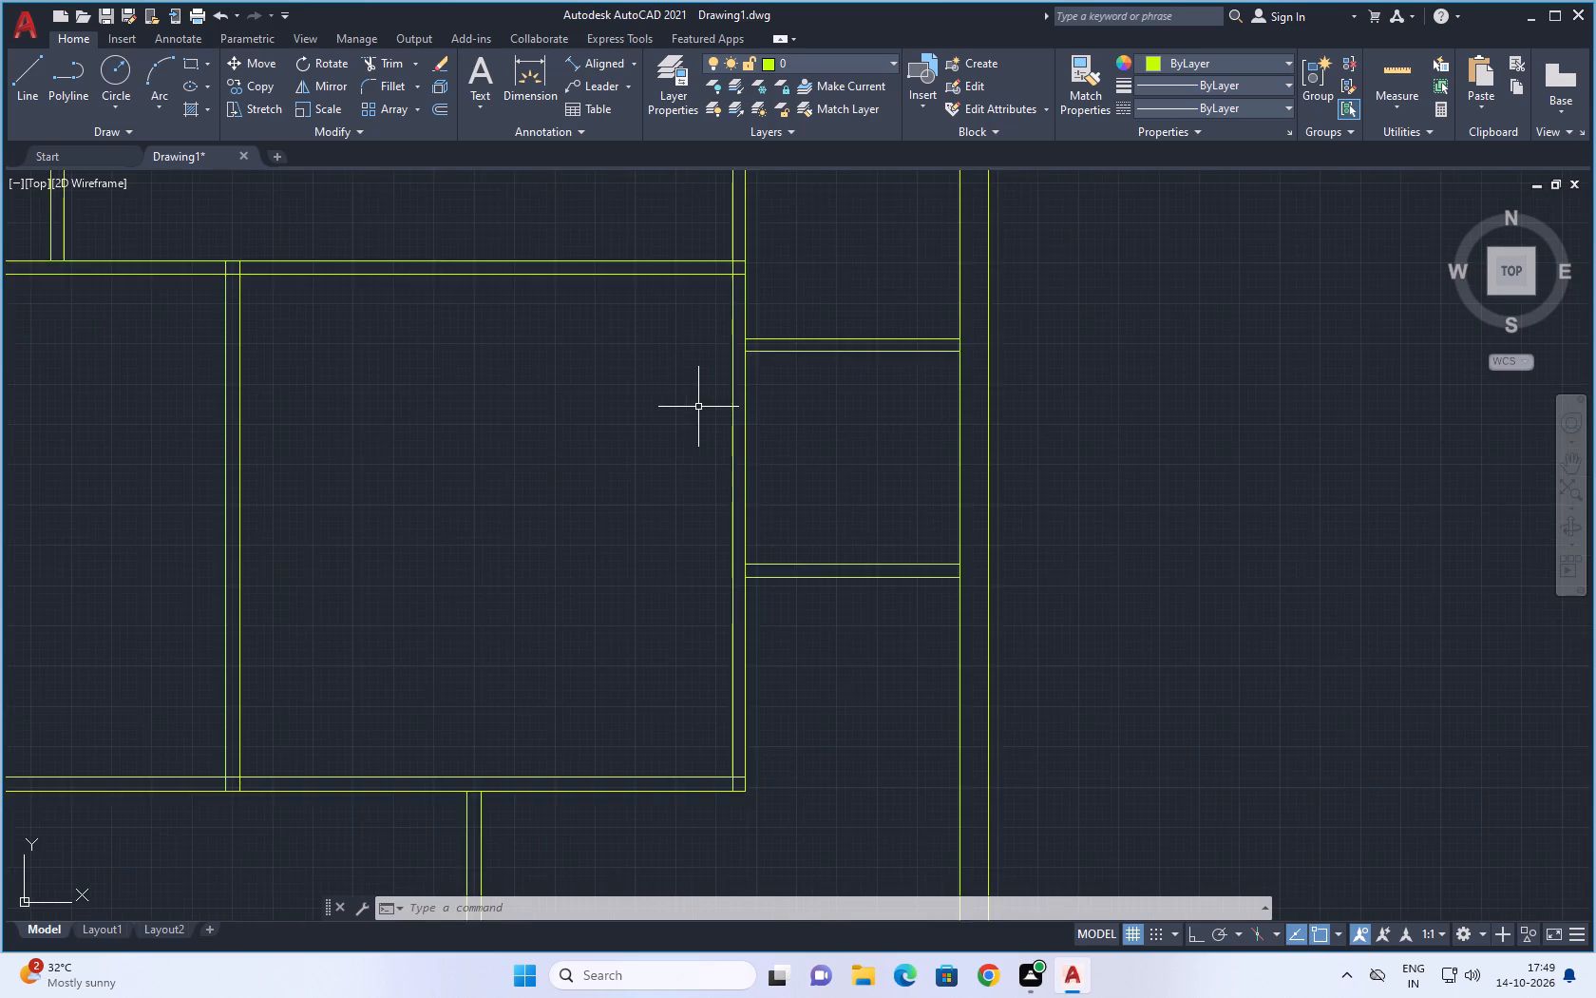
pyautogui.scroll(2, 698, 407)
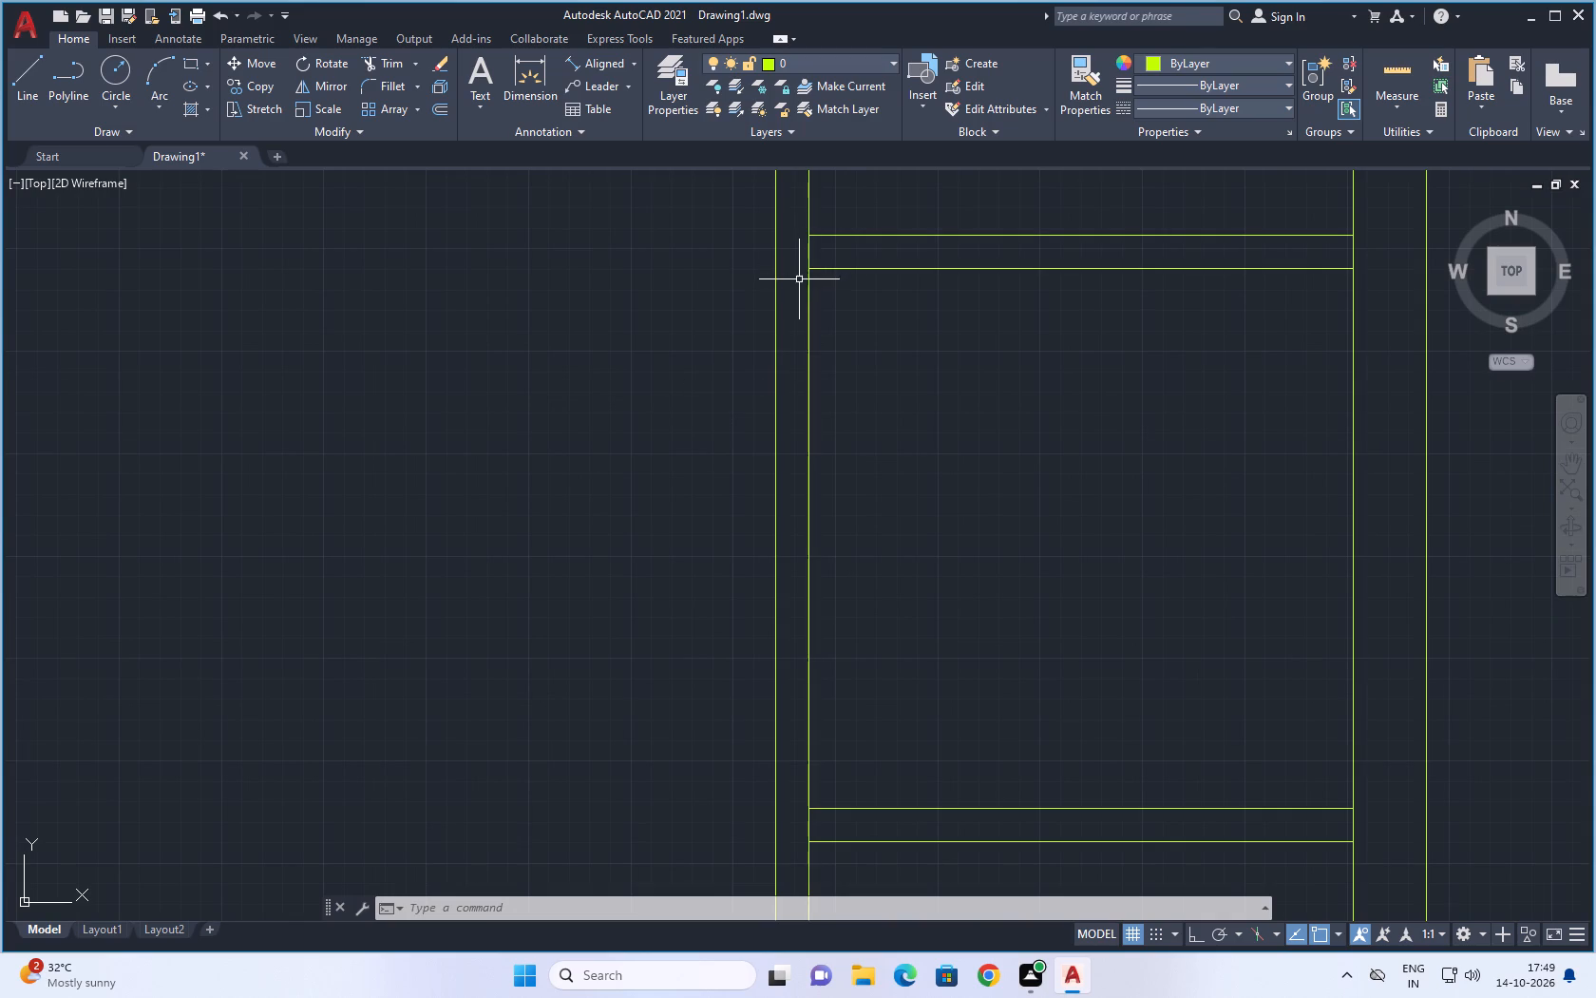
pyautogui.press('space')
pyautogui.click(807, 273)
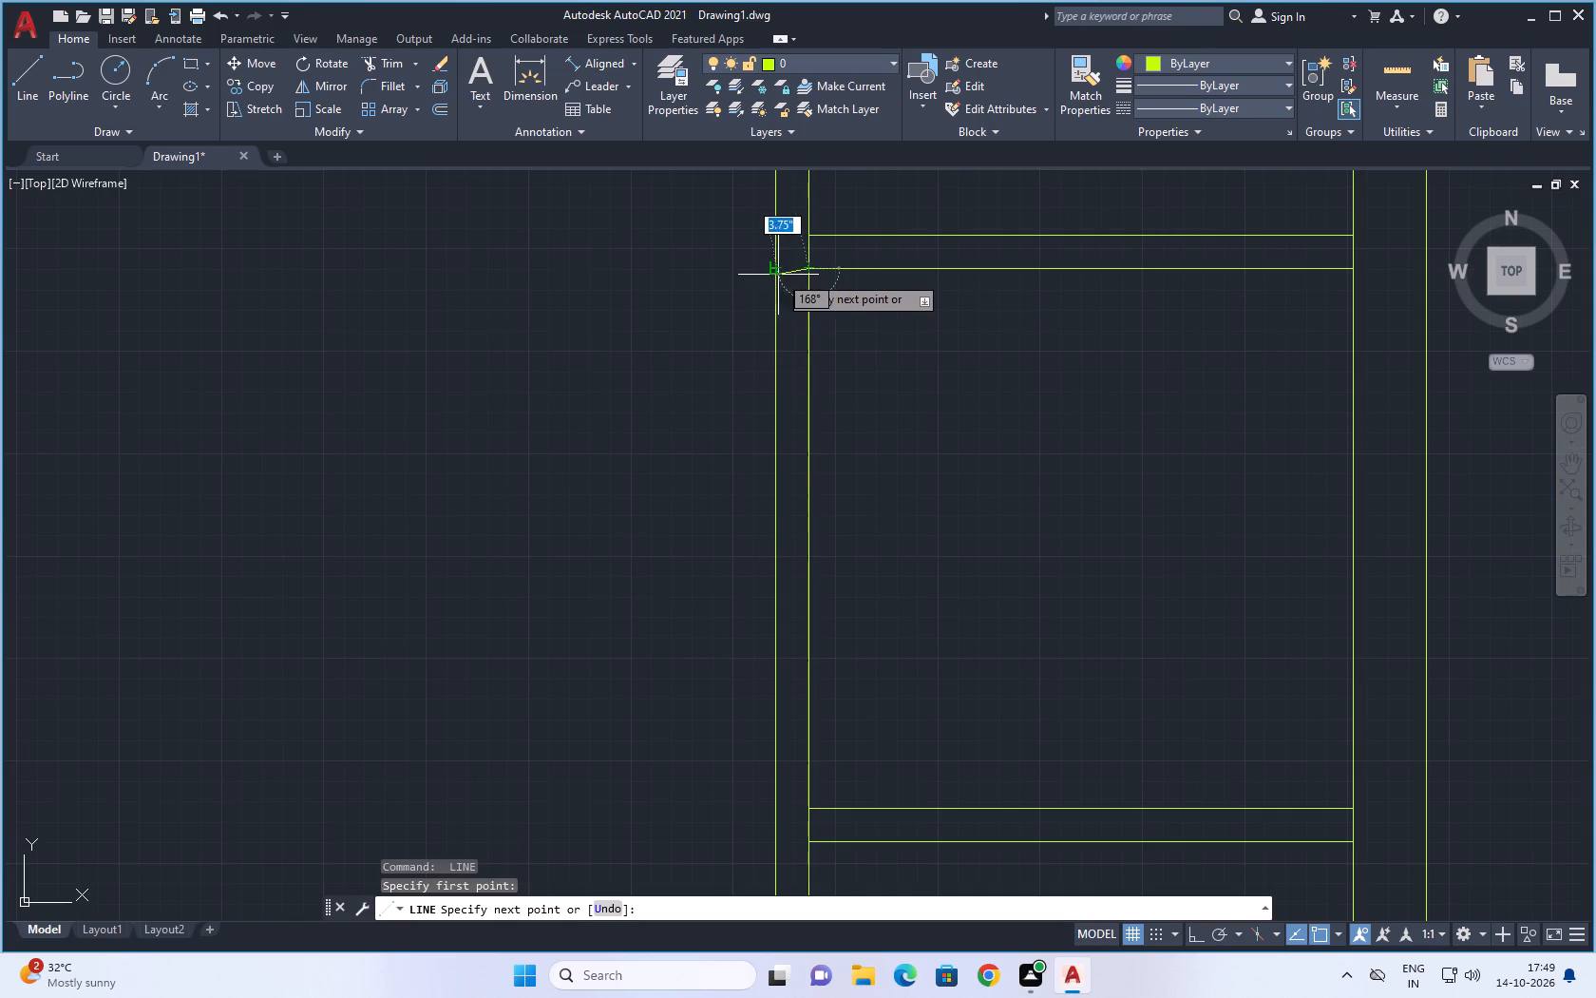
pyautogui.click(779, 271)
pyautogui.press('Escape')
# Draw a short line across the same vertical partition, continuing the upper line of the narrow column's lower cross partition.
pyautogui.scroll(-2, 851, 447)
pyautogui.moveTo(890, 489); pyautogui.dragTo(888, 481, button='middle')
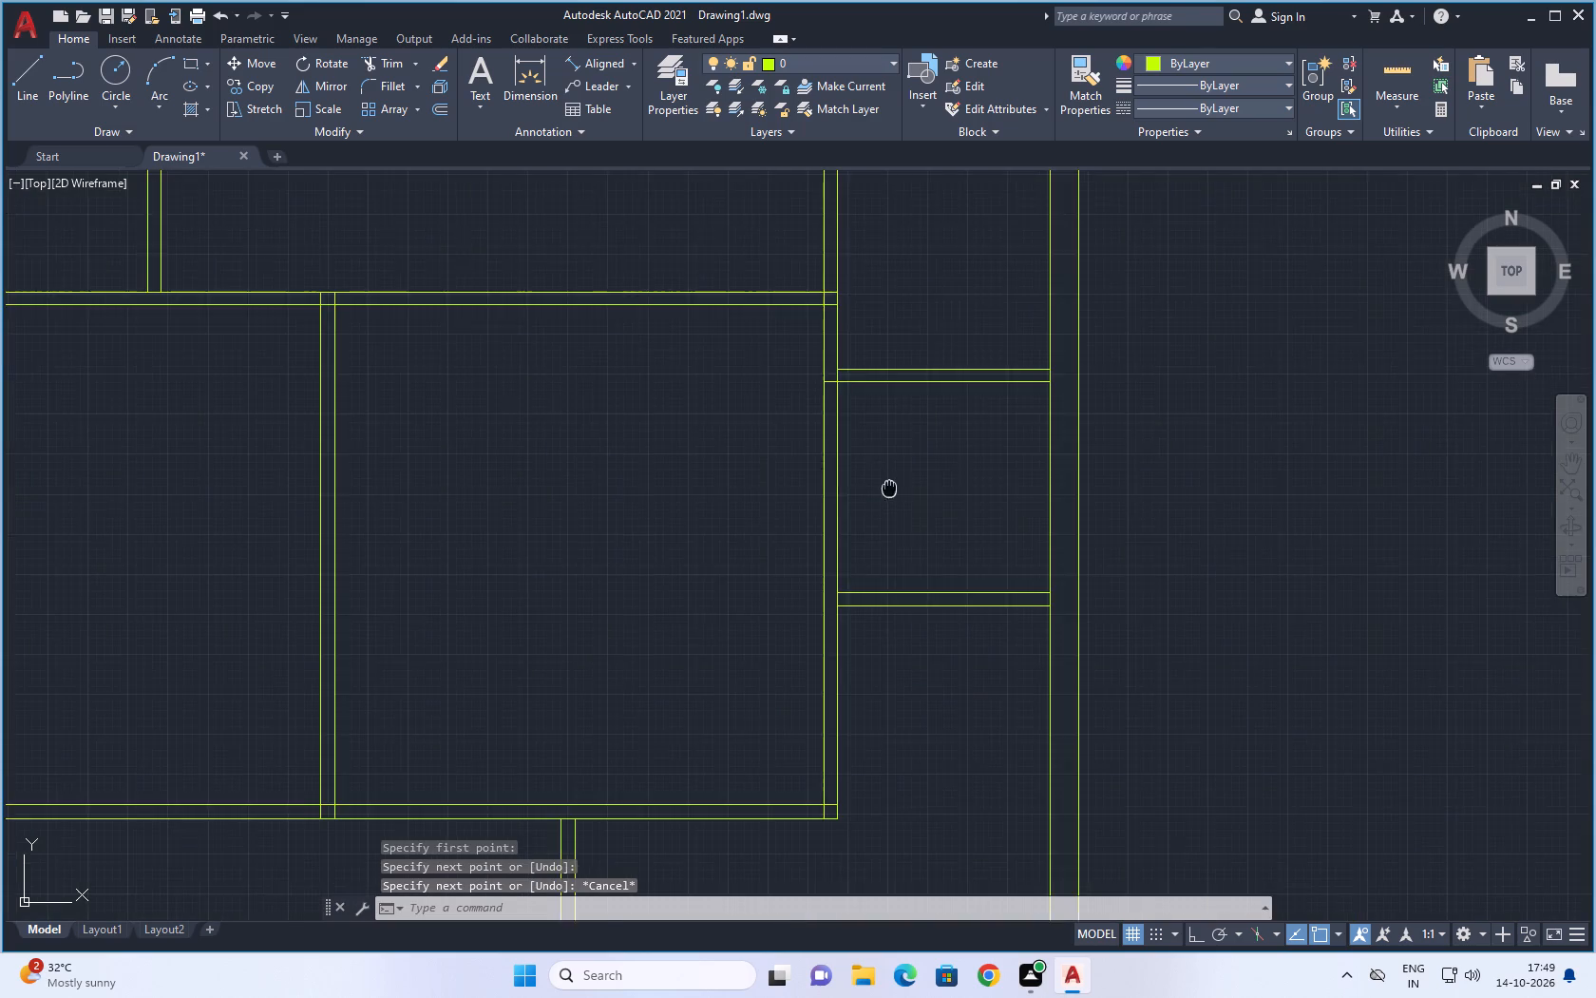
pyautogui.moveTo(888, 481); pyautogui.dragTo(860, 403, button='middle')
pyautogui.scroll(3, 816, 496)
pyautogui.press('space')
pyautogui.click(770, 535)
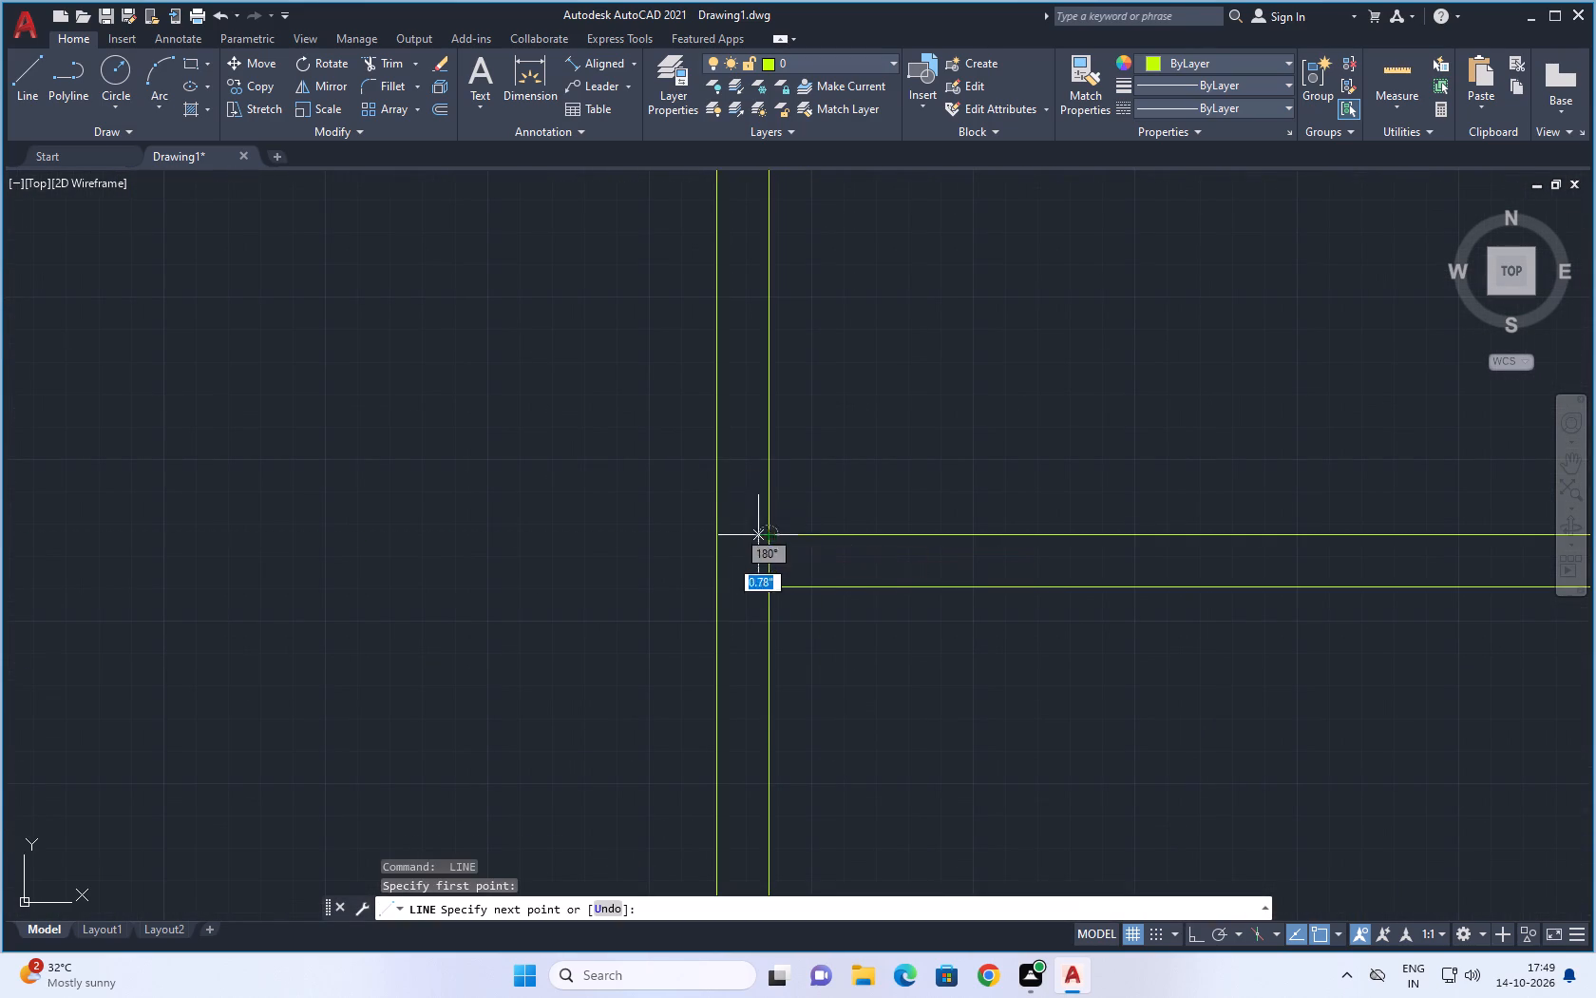
pyautogui.click(716, 534)
pyautogui.press('Escape')
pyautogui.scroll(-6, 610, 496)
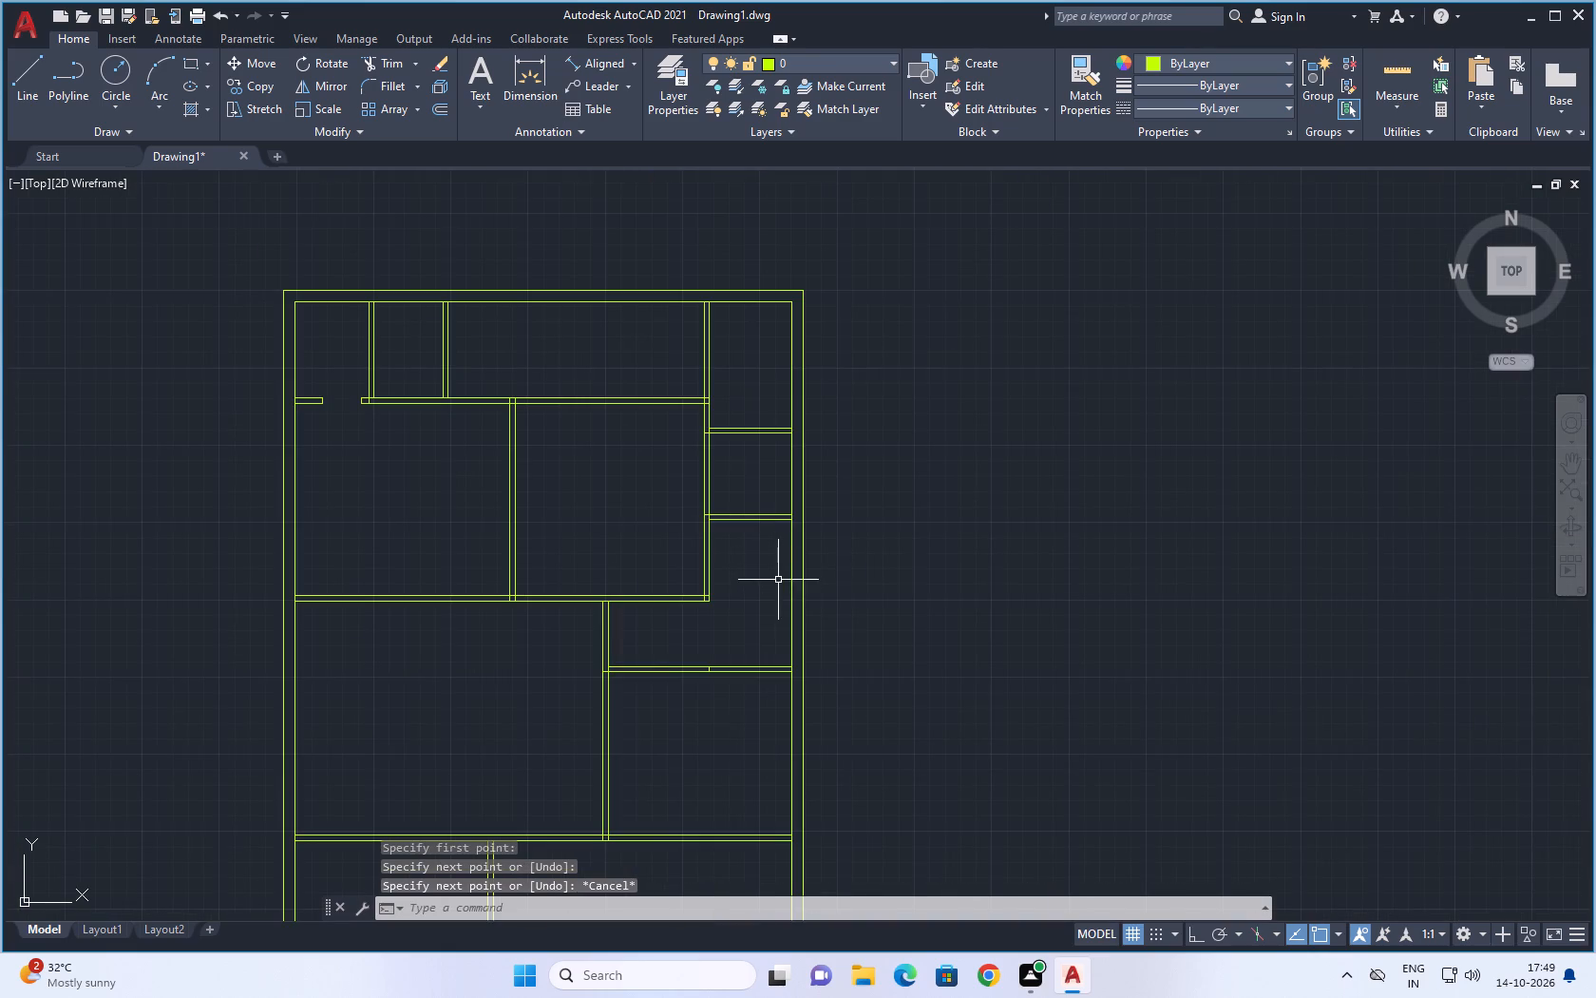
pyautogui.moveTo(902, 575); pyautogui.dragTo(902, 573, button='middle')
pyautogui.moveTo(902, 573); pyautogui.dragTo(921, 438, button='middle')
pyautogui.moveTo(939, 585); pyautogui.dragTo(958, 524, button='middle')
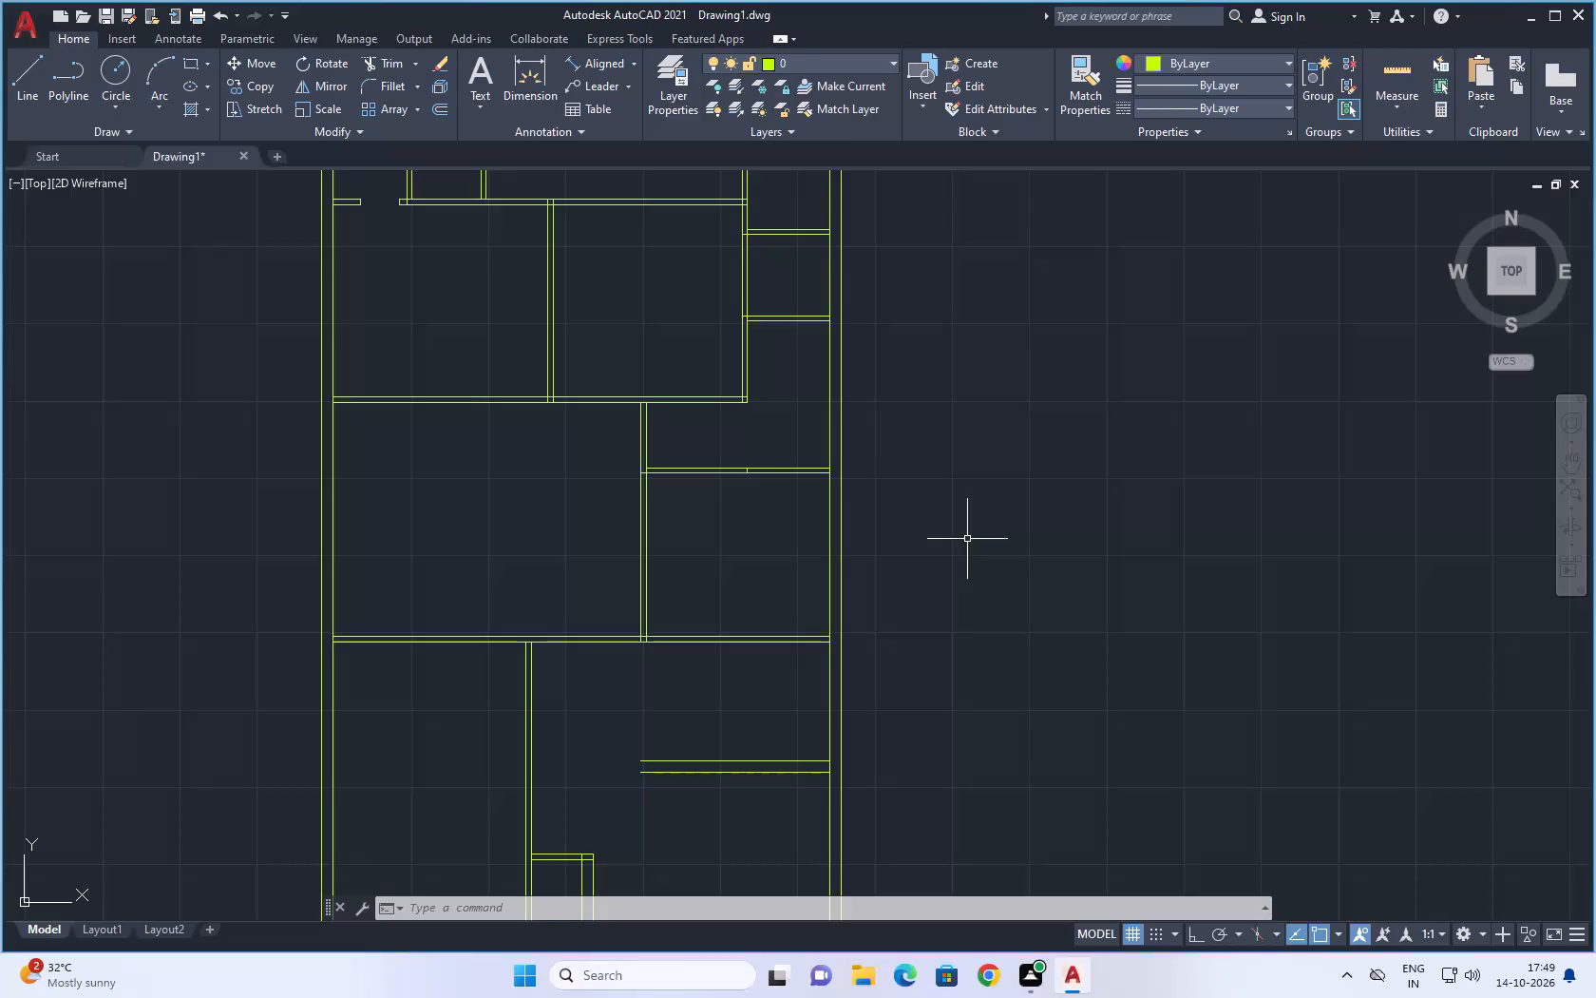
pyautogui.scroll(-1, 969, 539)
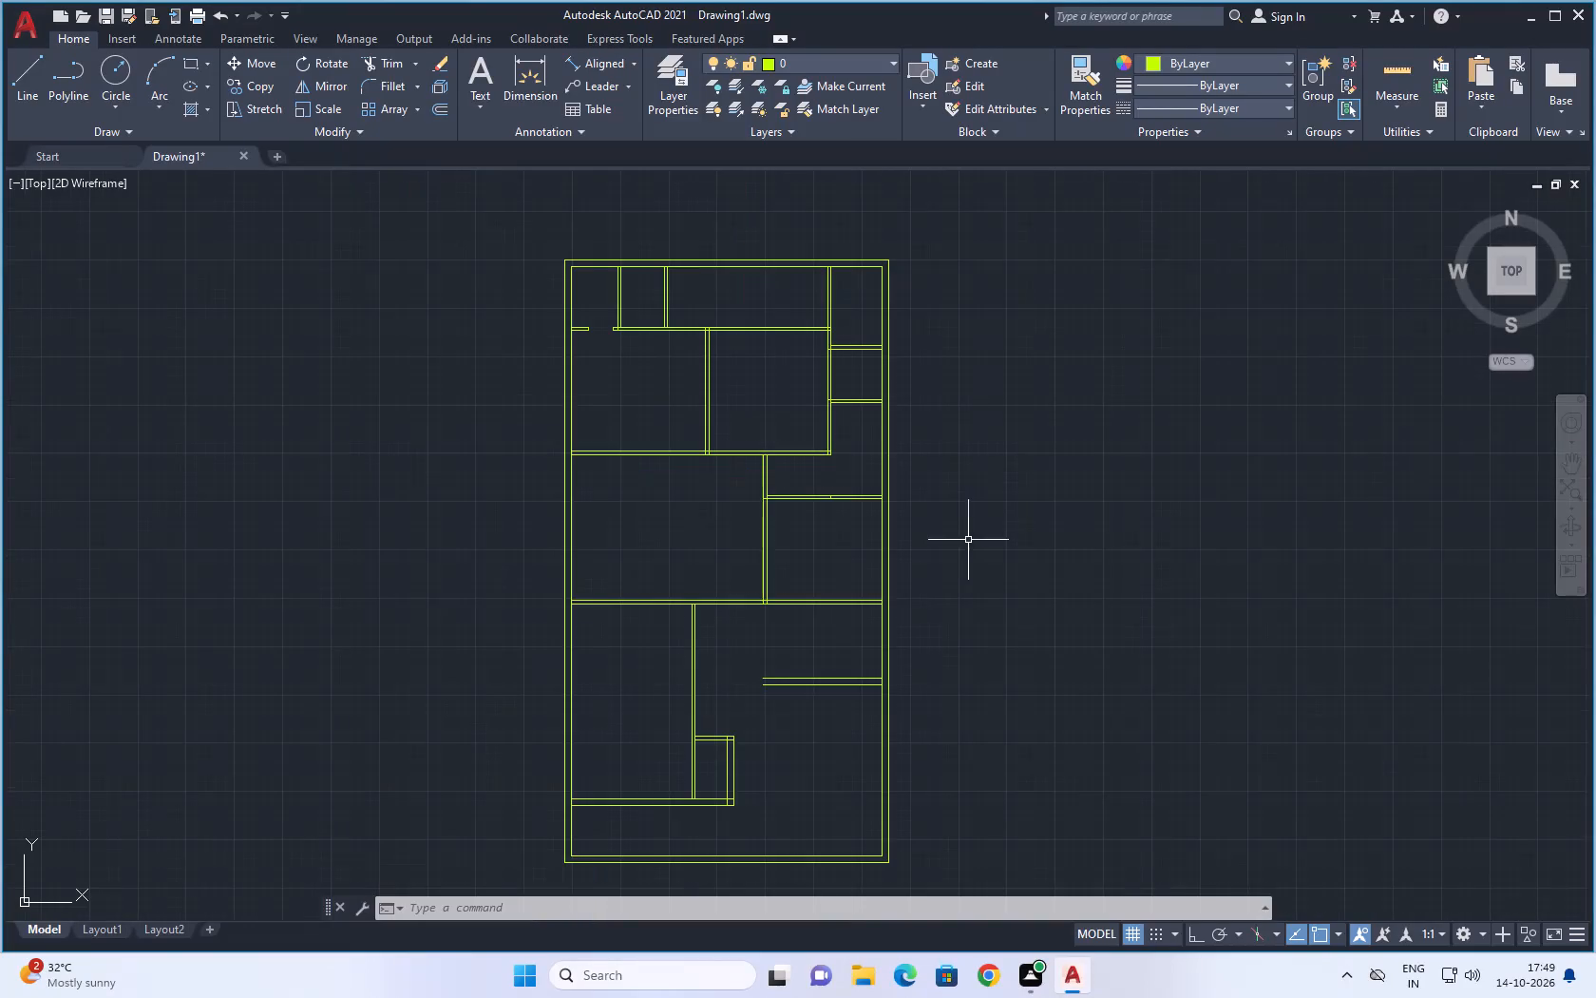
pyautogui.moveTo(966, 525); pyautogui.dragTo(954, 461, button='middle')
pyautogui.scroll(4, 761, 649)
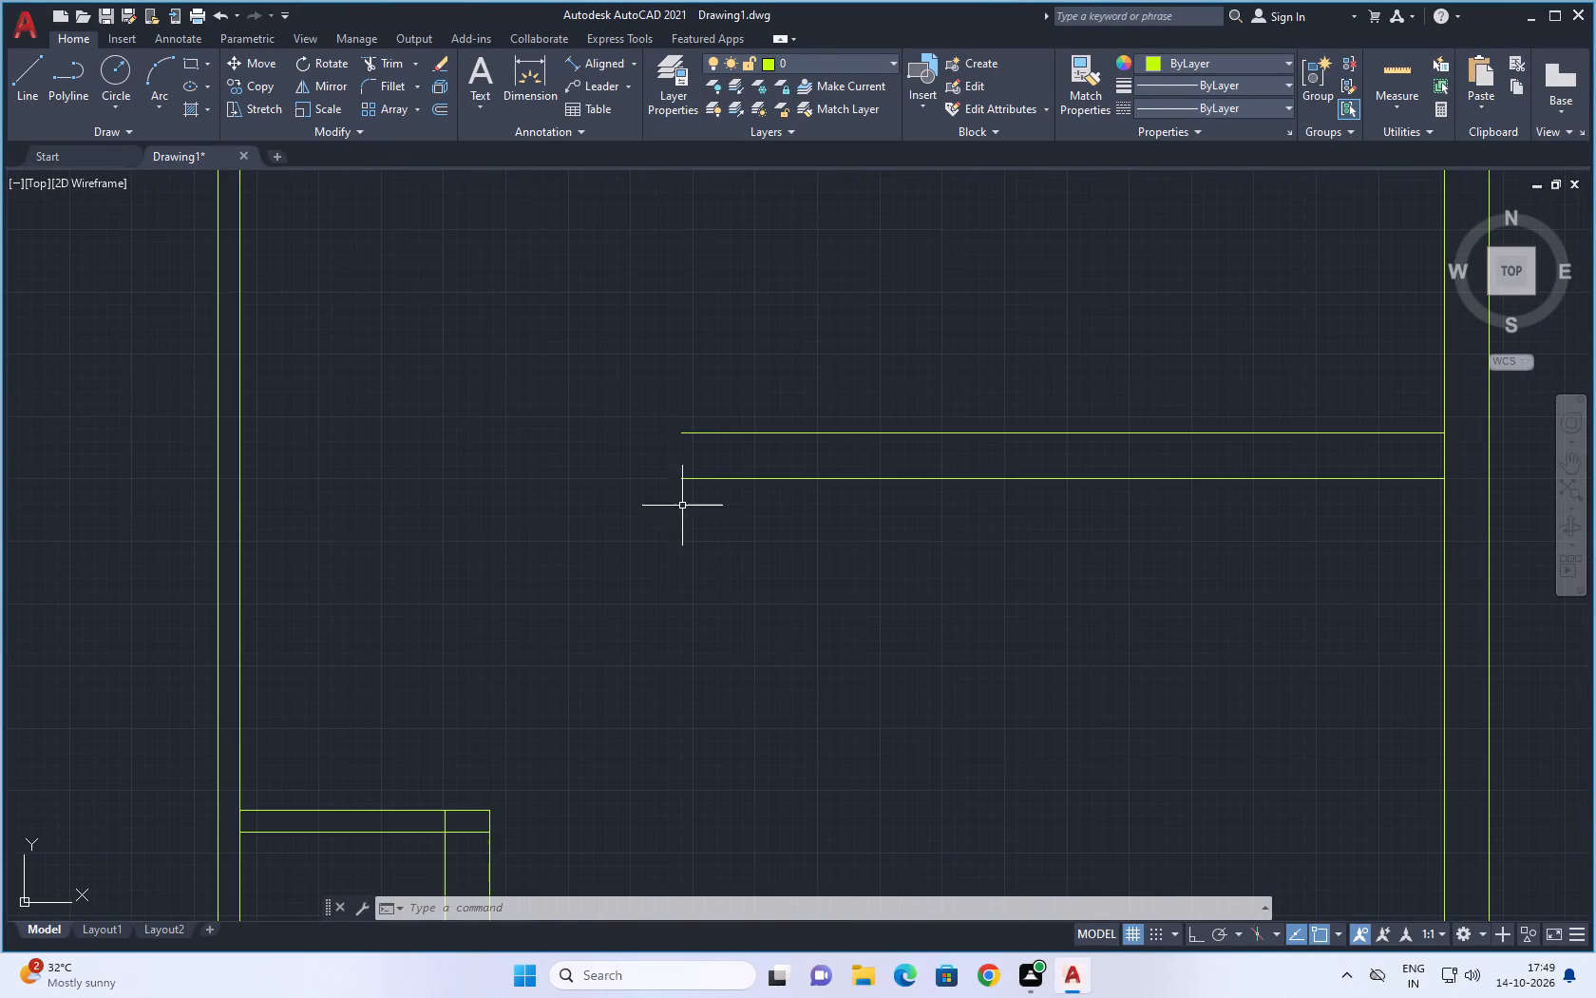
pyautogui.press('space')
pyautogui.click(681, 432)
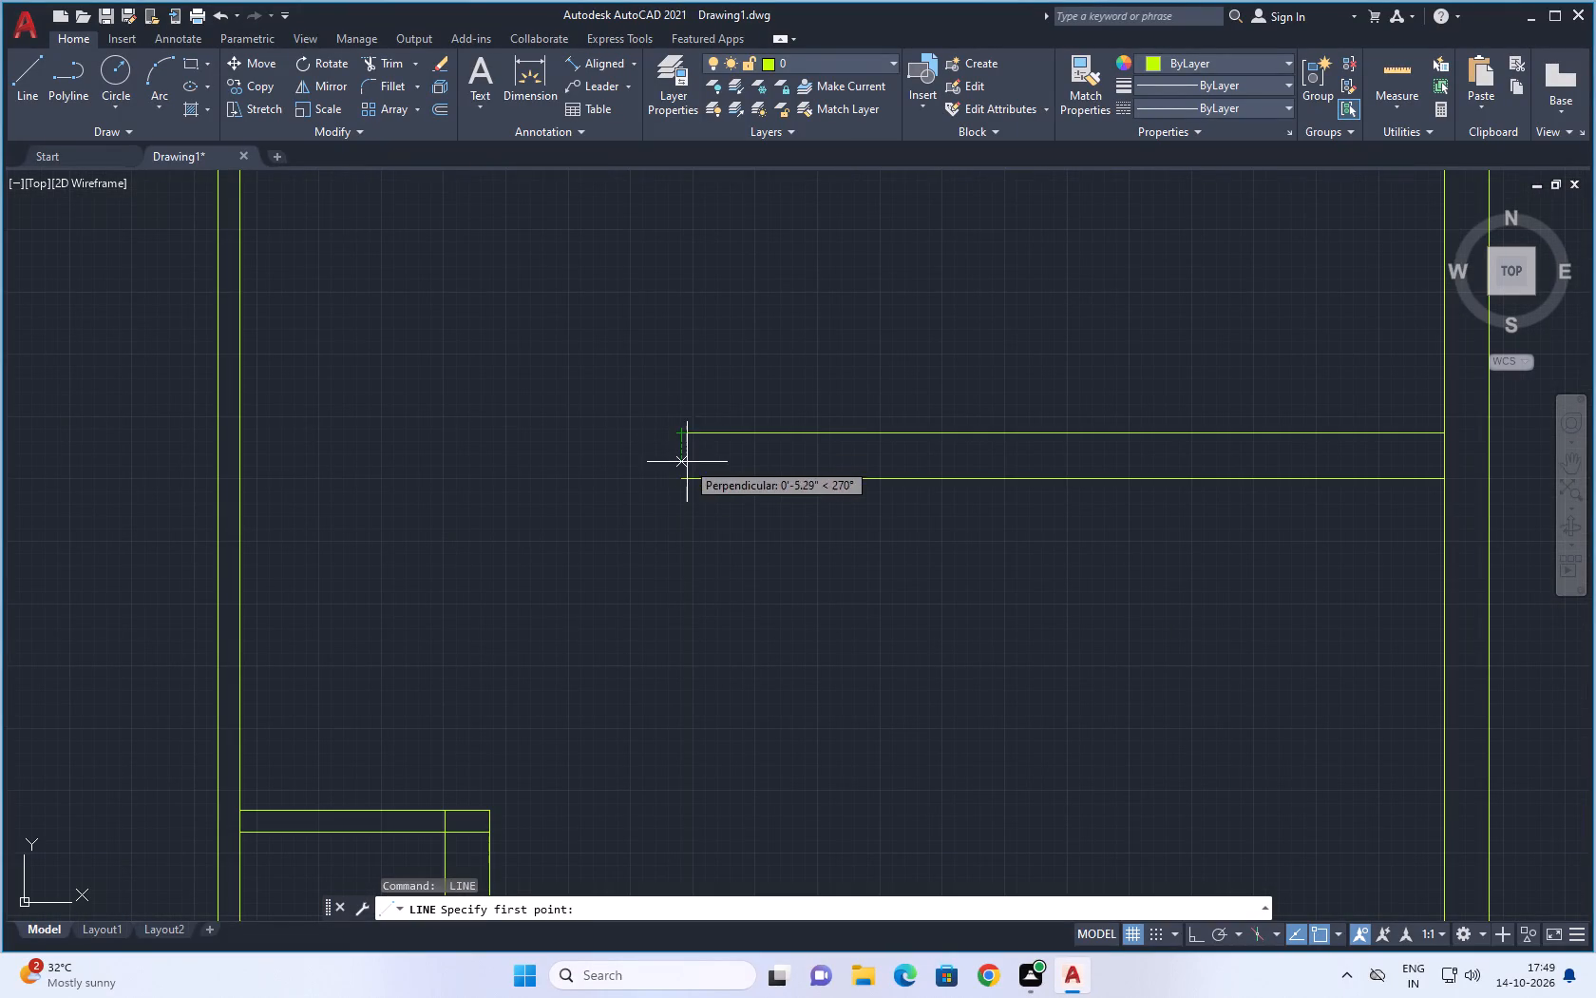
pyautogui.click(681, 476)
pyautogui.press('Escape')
# Draw a vertical line closing the open left end of the free-ending cross partition in the lower right area.
pyautogui.scroll(-1, 697, 564)
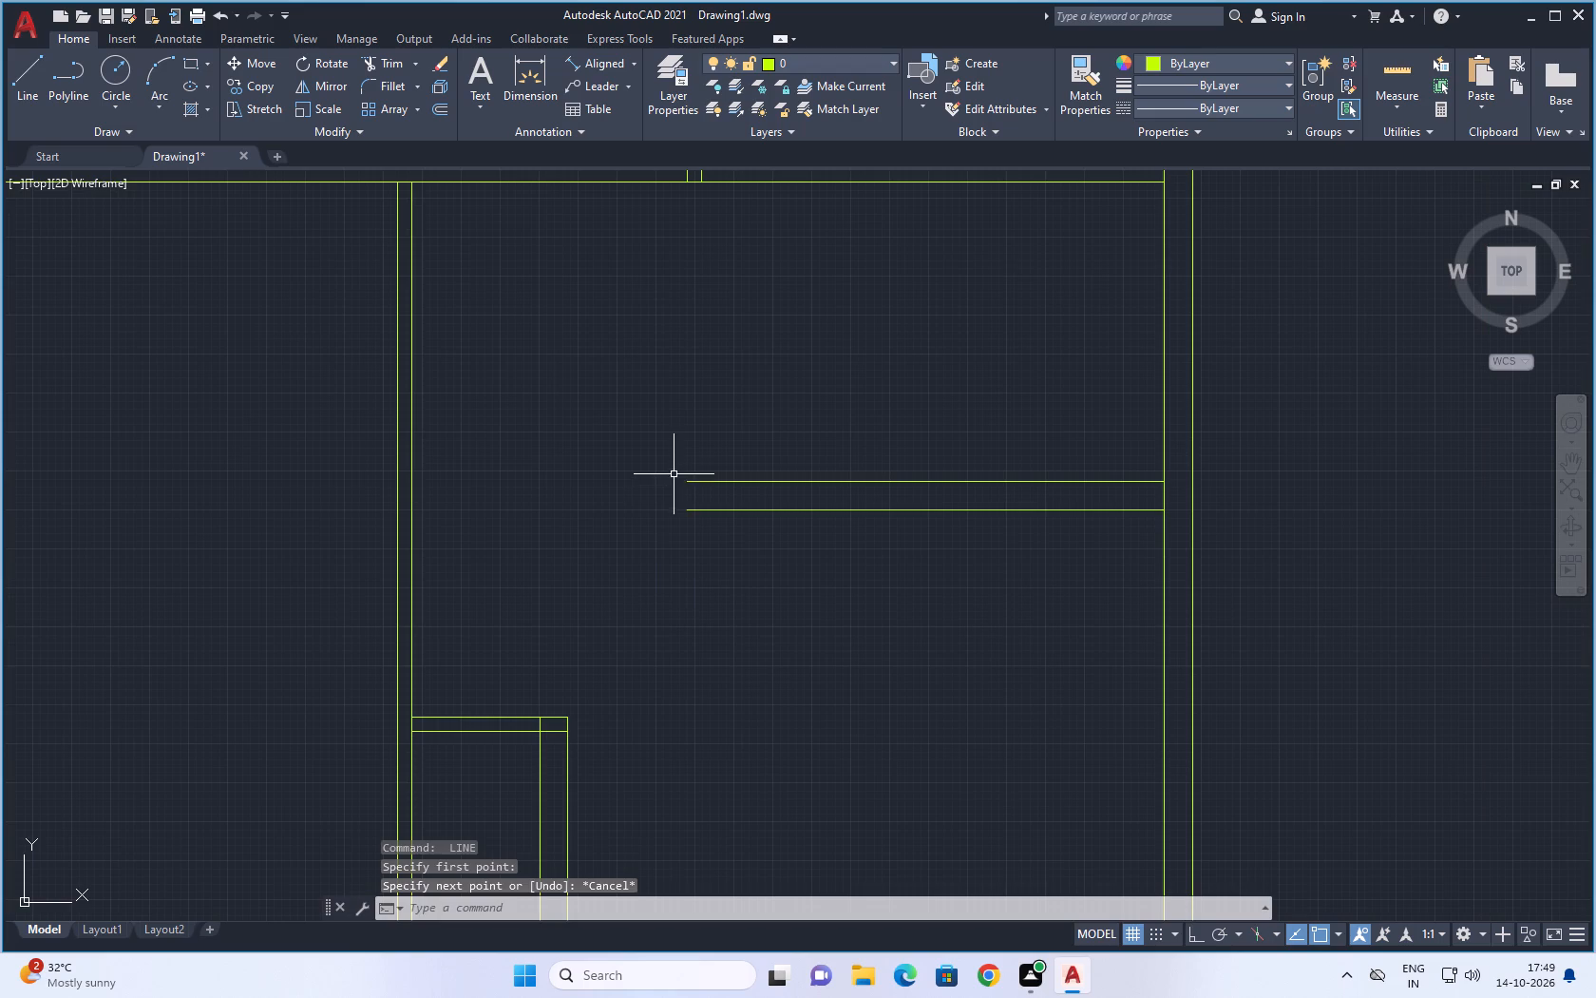
pyautogui.press('space')
pyautogui.click(693, 479)
pyautogui.click(691, 506)
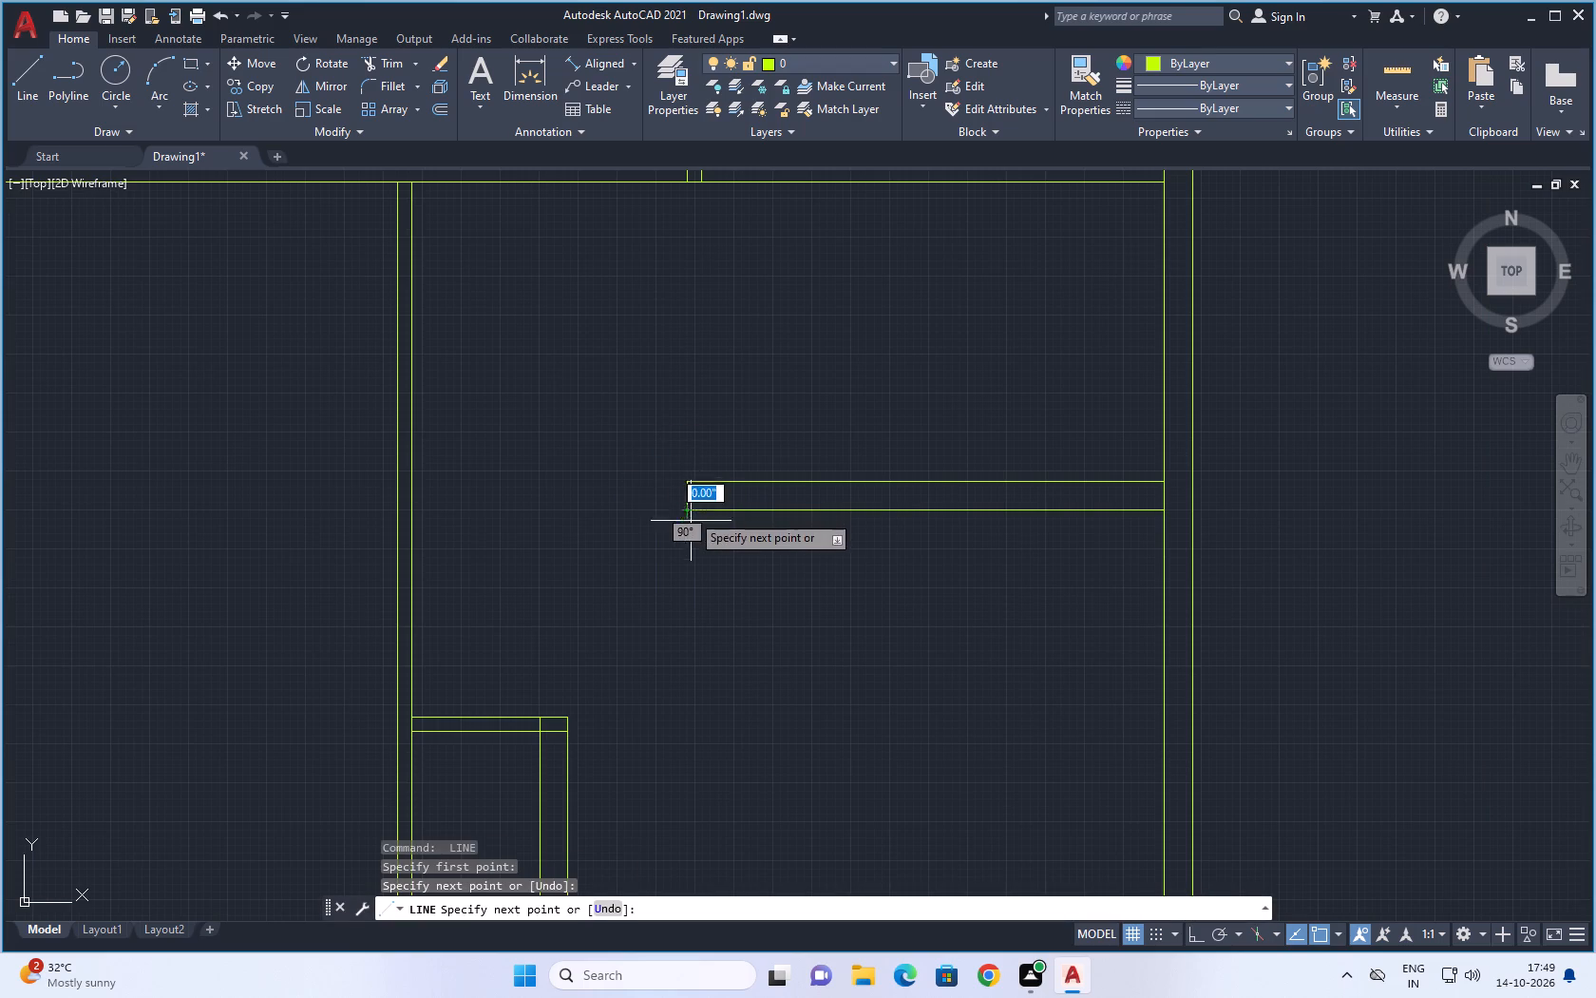
pyautogui.press('Escape')
# Draw a short line across the full-width lower cross wall, along the left line of the vertical partition above it.
pyautogui.scroll(-2, 697, 571)
pyautogui.moveTo(969, 528); pyautogui.dragTo(962, 494, button='middle')
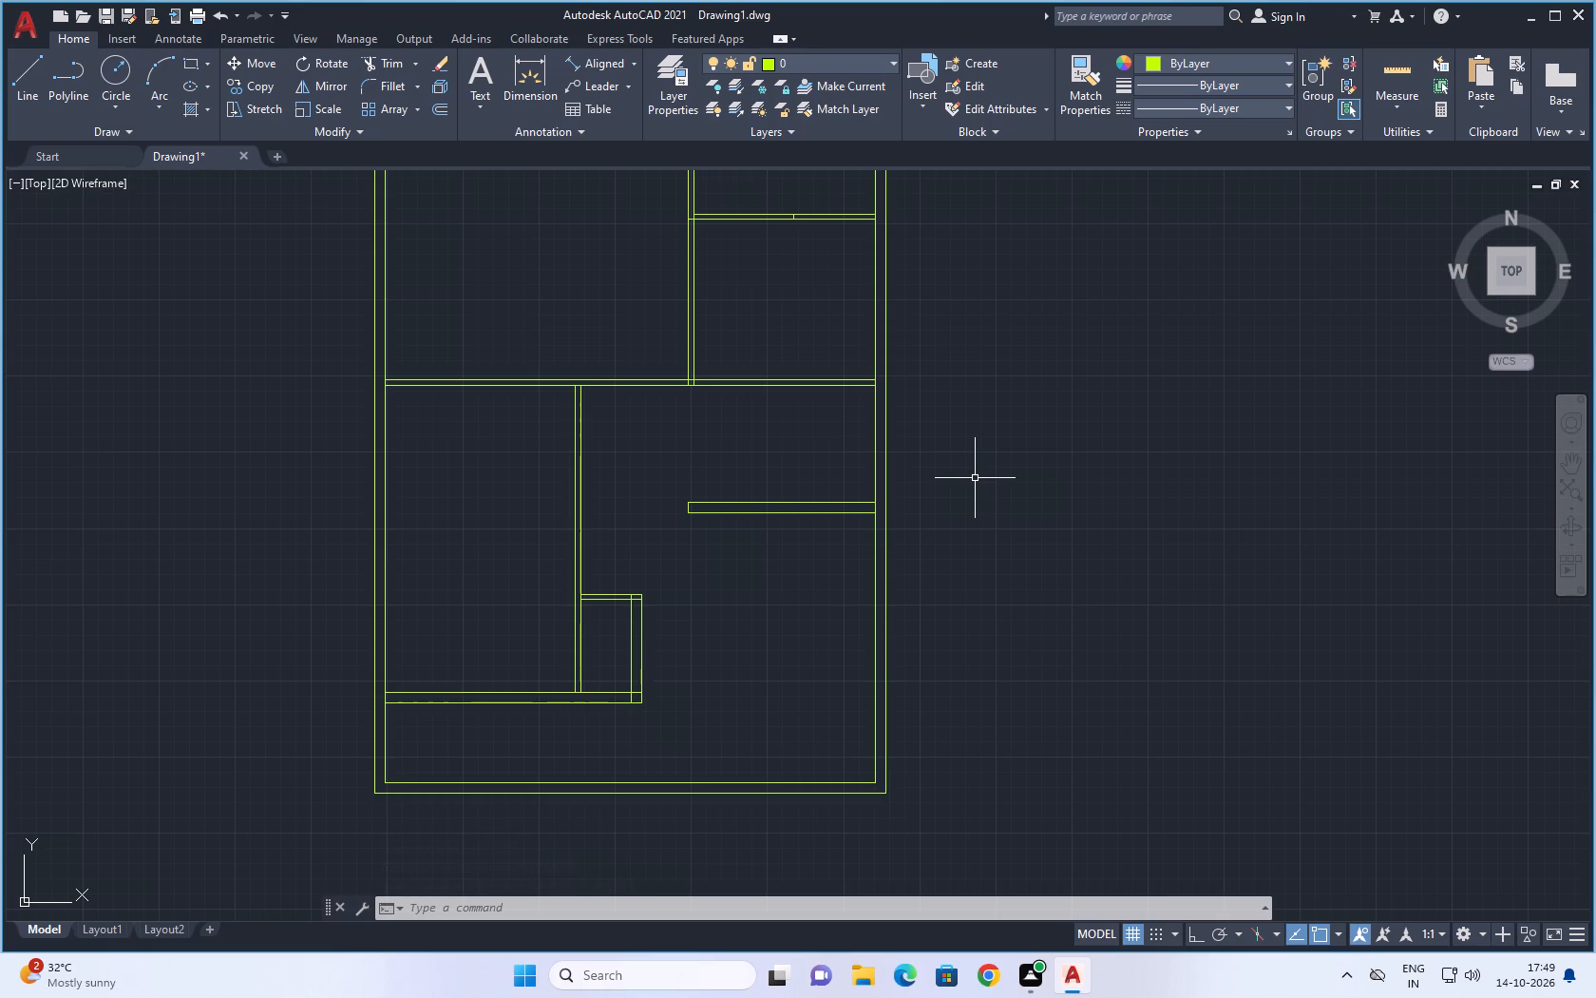
pyautogui.scroll(-1, 975, 478)
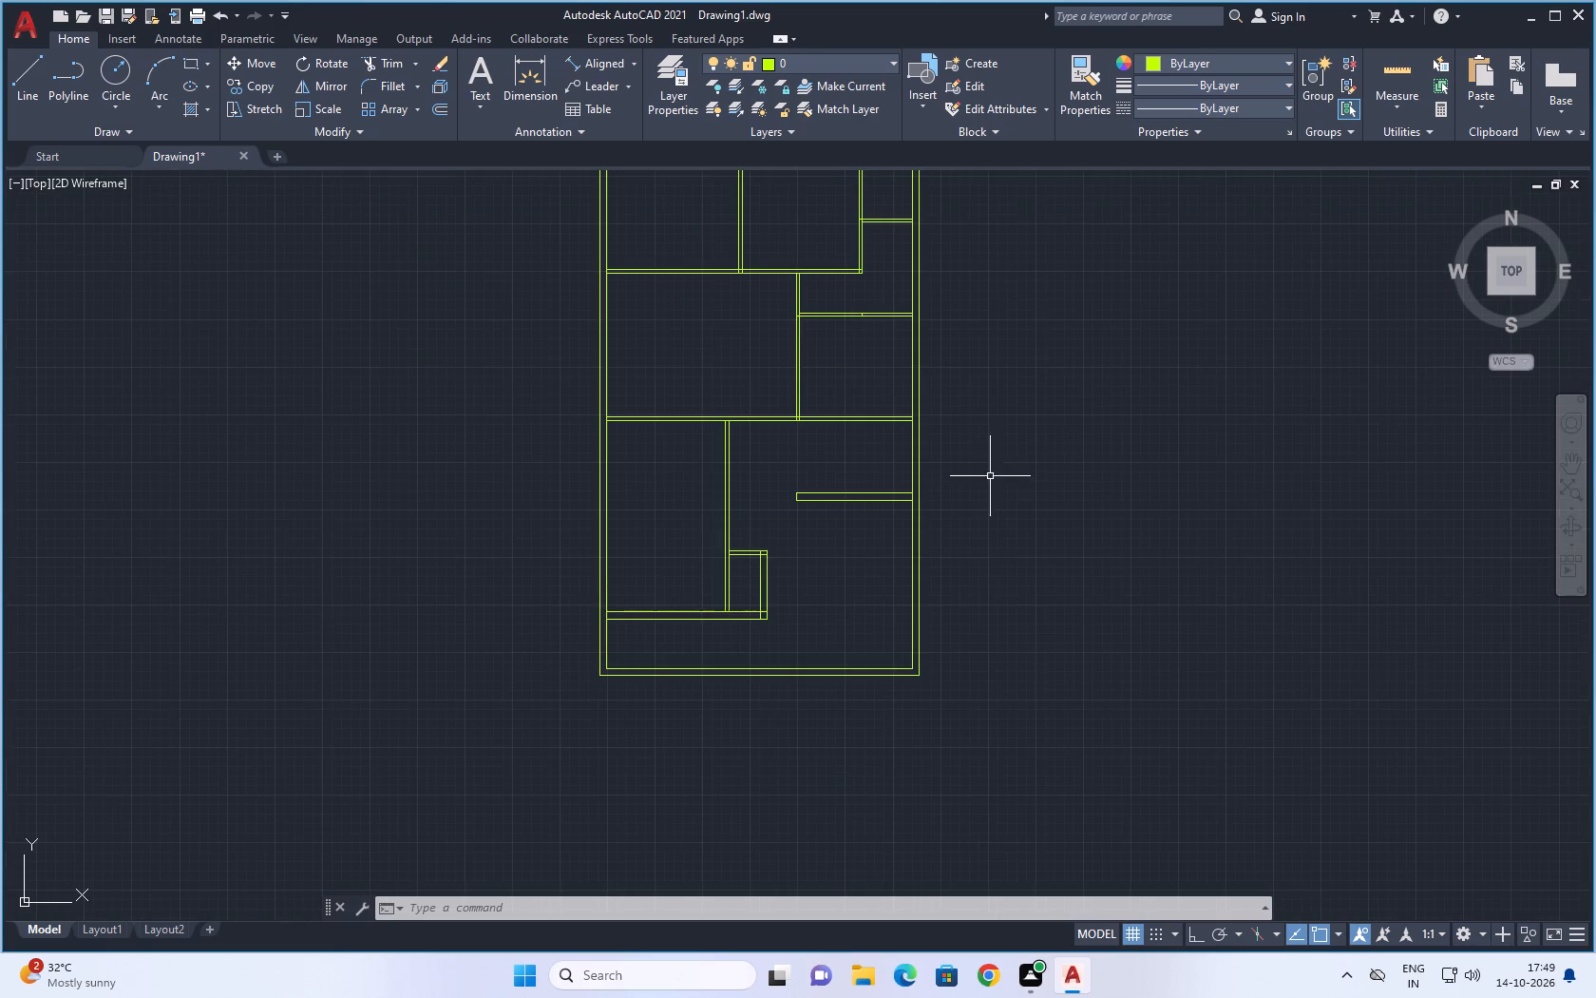
pyautogui.moveTo(997, 454); pyautogui.dragTo(996, 566, button='middle')
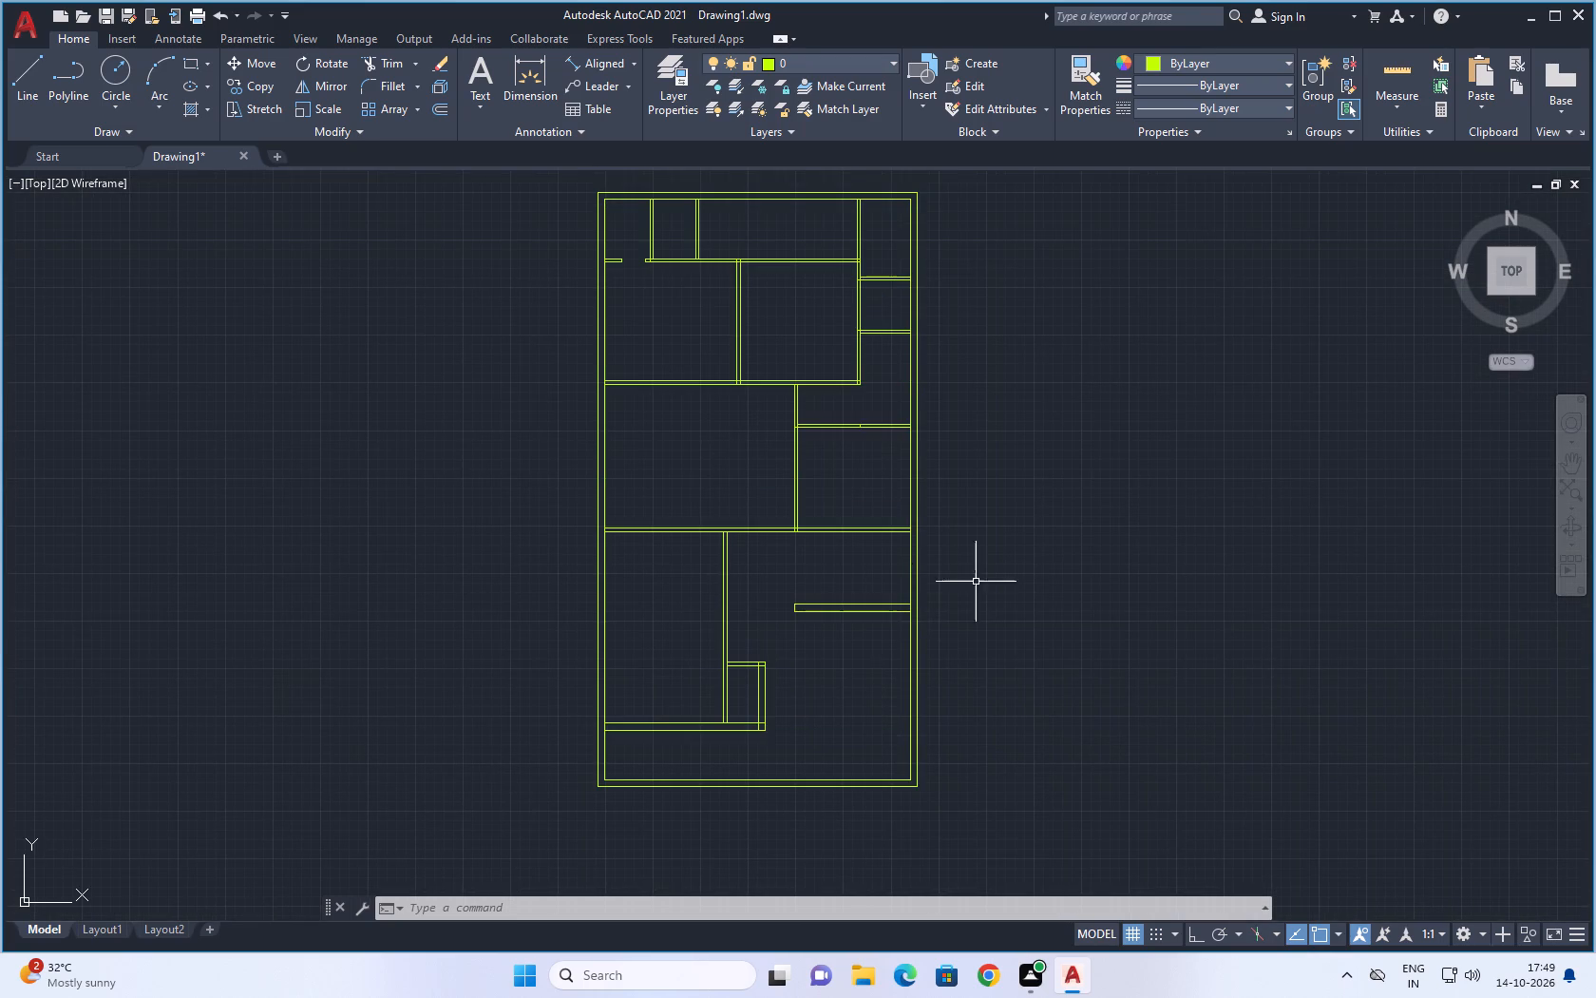
pyautogui.scroll(2, 879, 588)
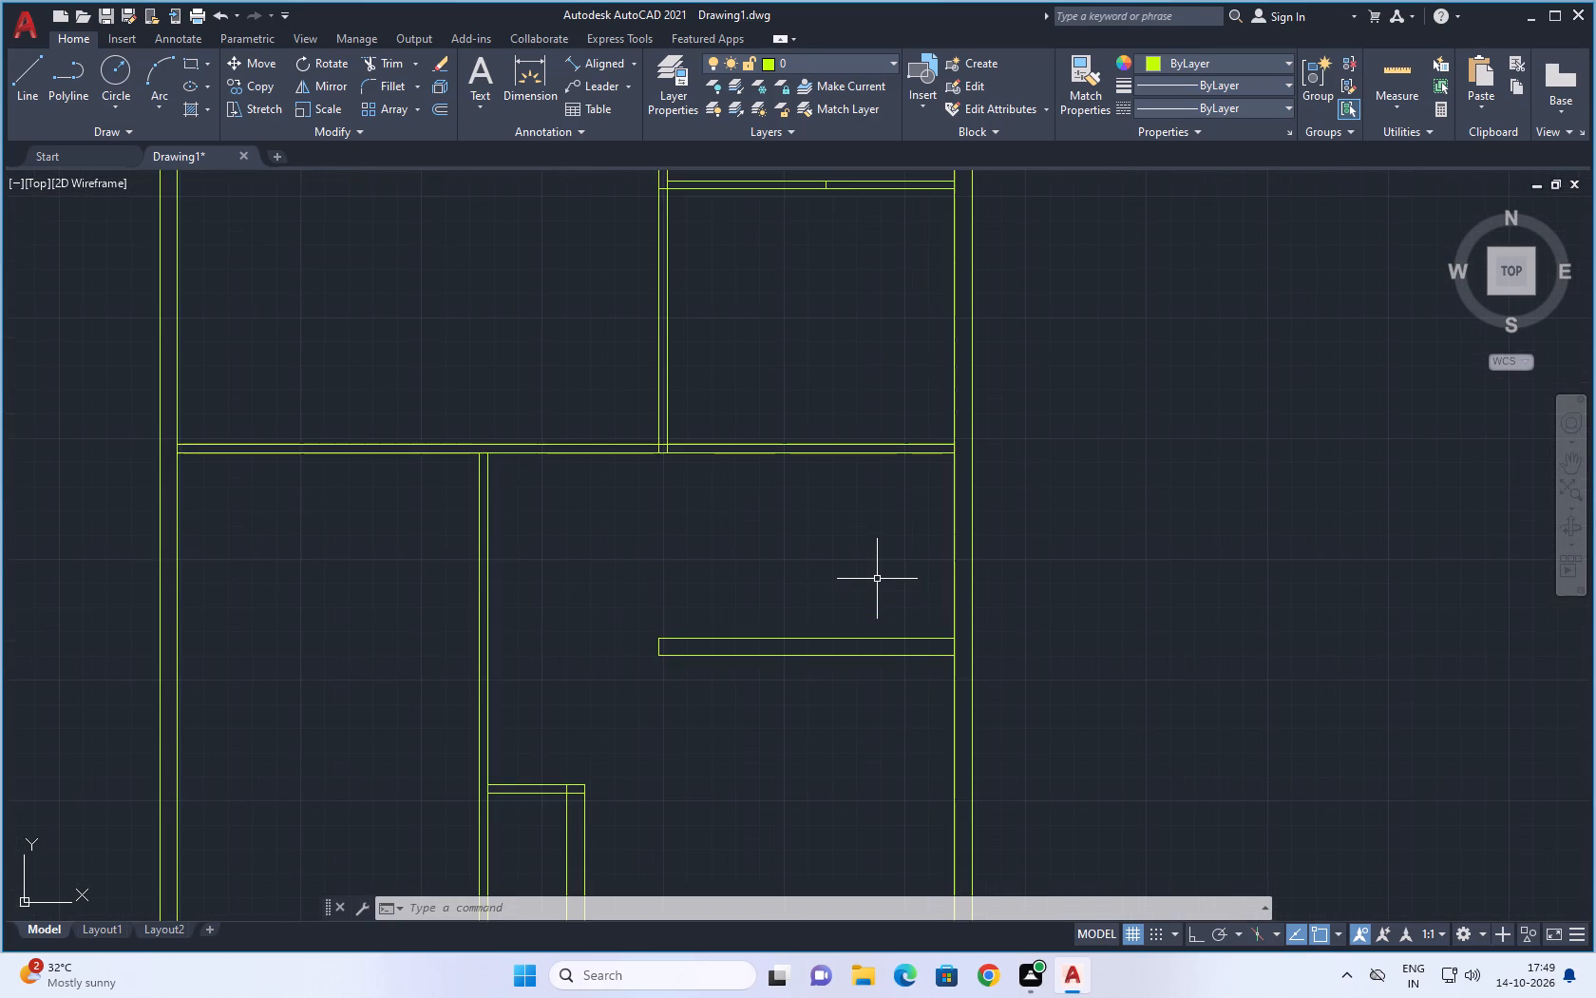
pyautogui.scroll(4, 645, 492)
pyautogui.moveTo(685, 490); pyautogui.dragTo(819, 673, button='middle')
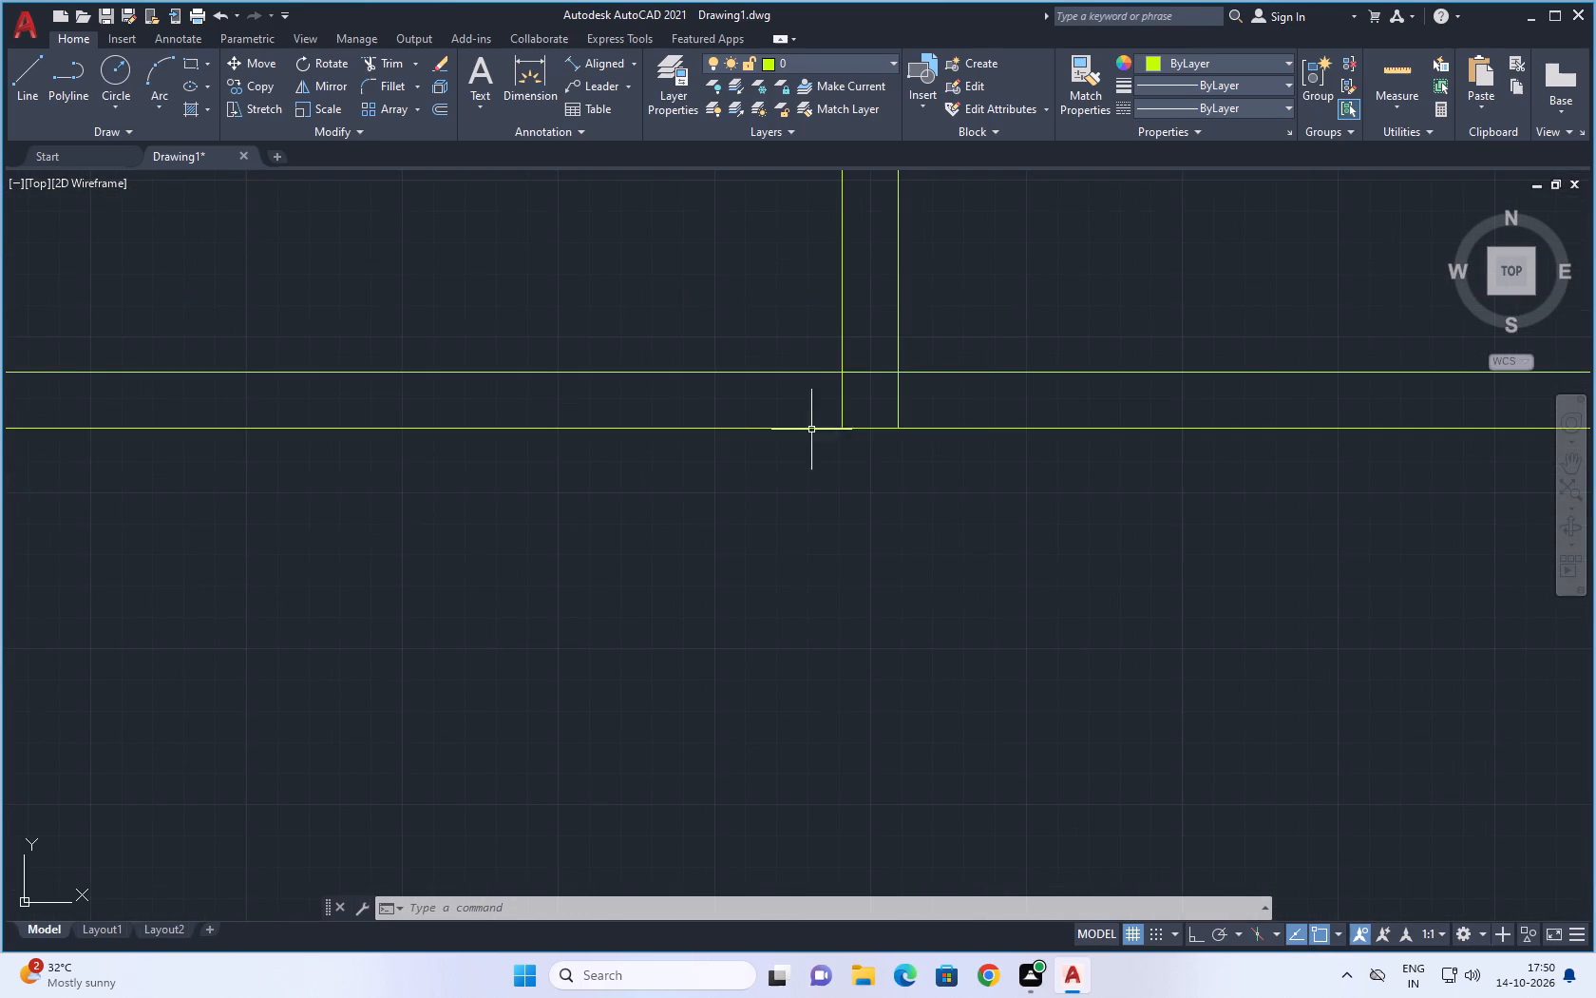
pyautogui.press('space')
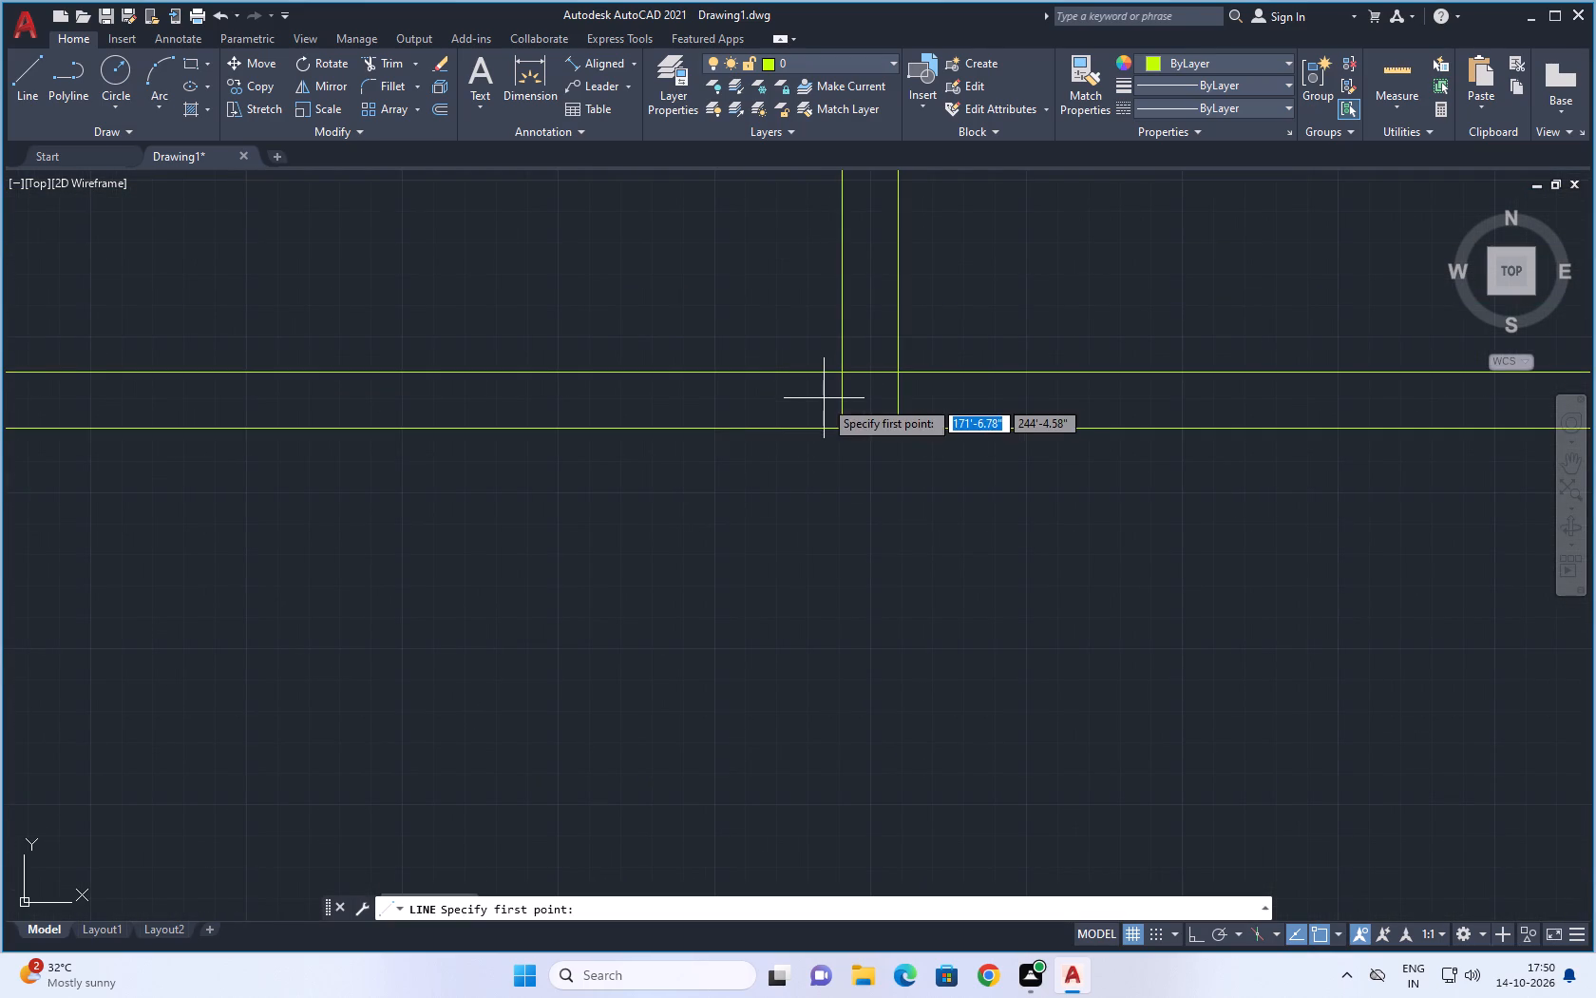
pyautogui.click(845, 374)
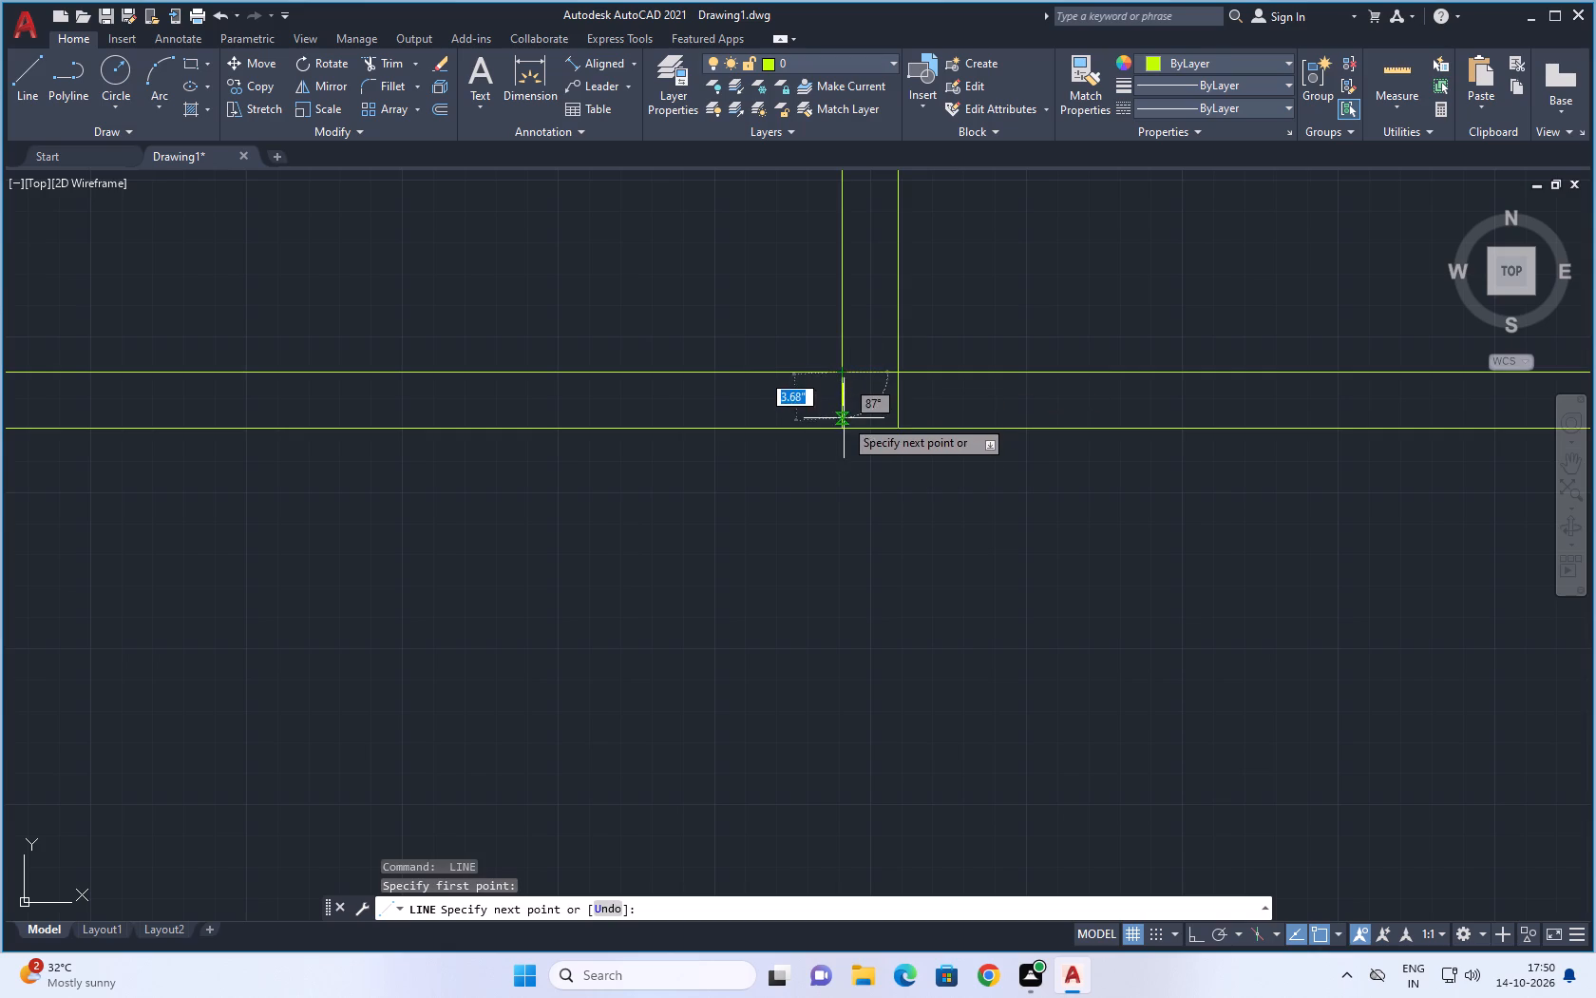
pyautogui.click(844, 425)
pyautogui.press('Escape')
# Draw a 4.5" line across the top wall of the small lower room, along the inner line of its right wall.
pyautogui.scroll(-4, 820, 510)
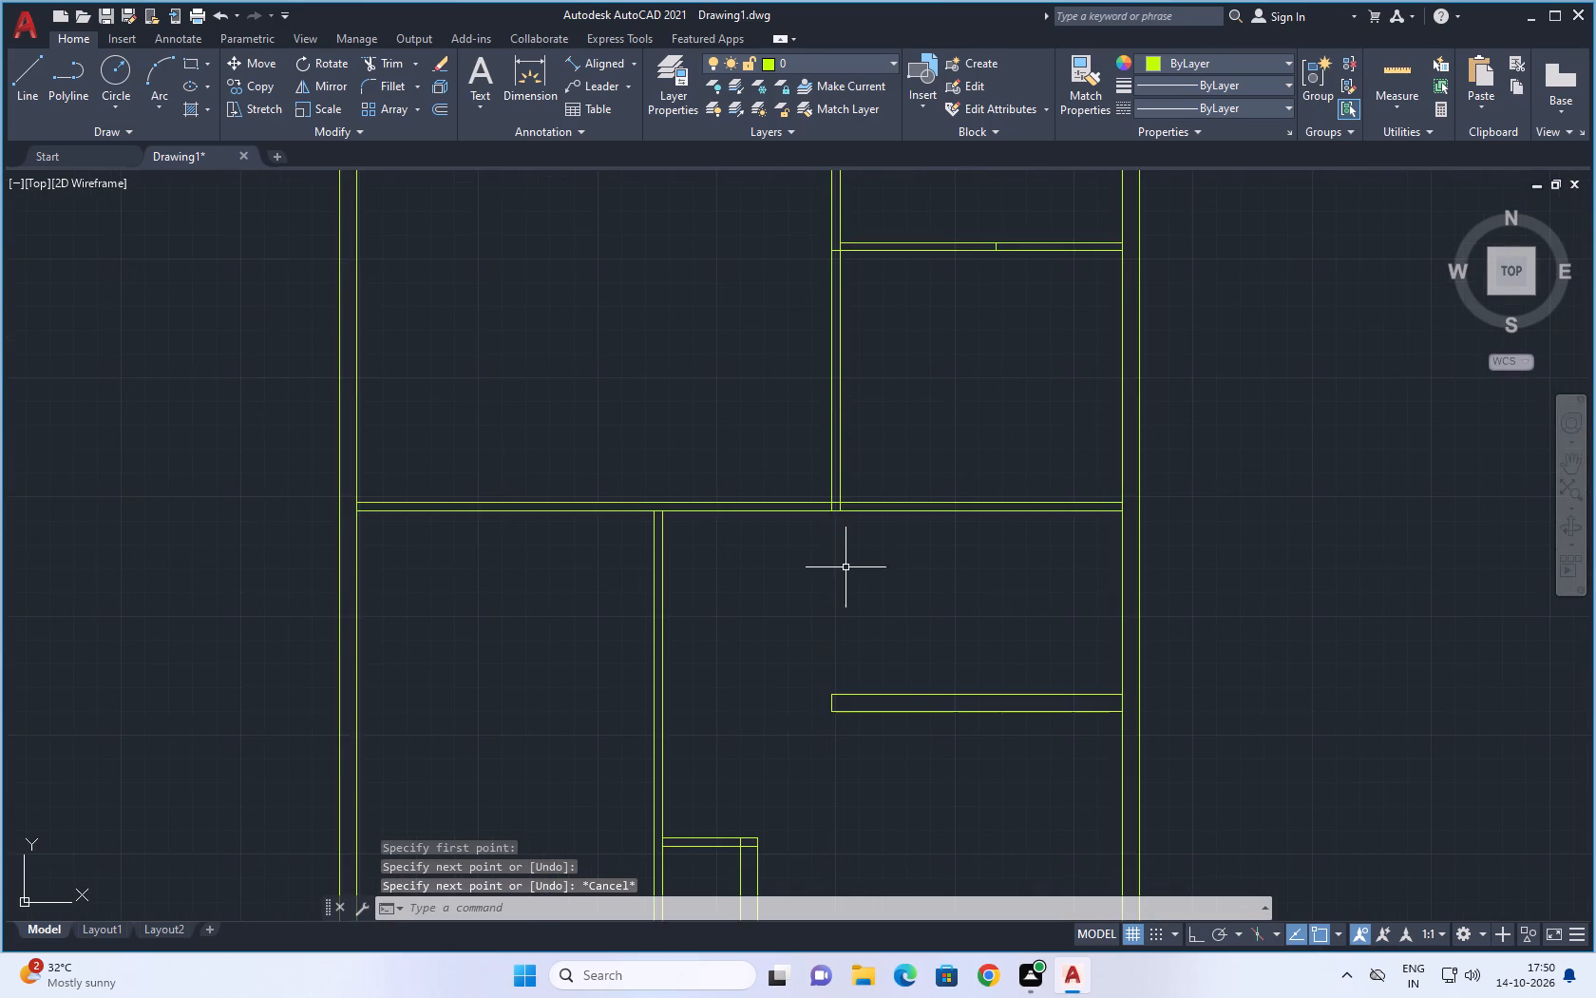
pyautogui.moveTo(845, 569); pyautogui.dragTo(822, 379, button='middle')
pyautogui.middleClick(822, 374)
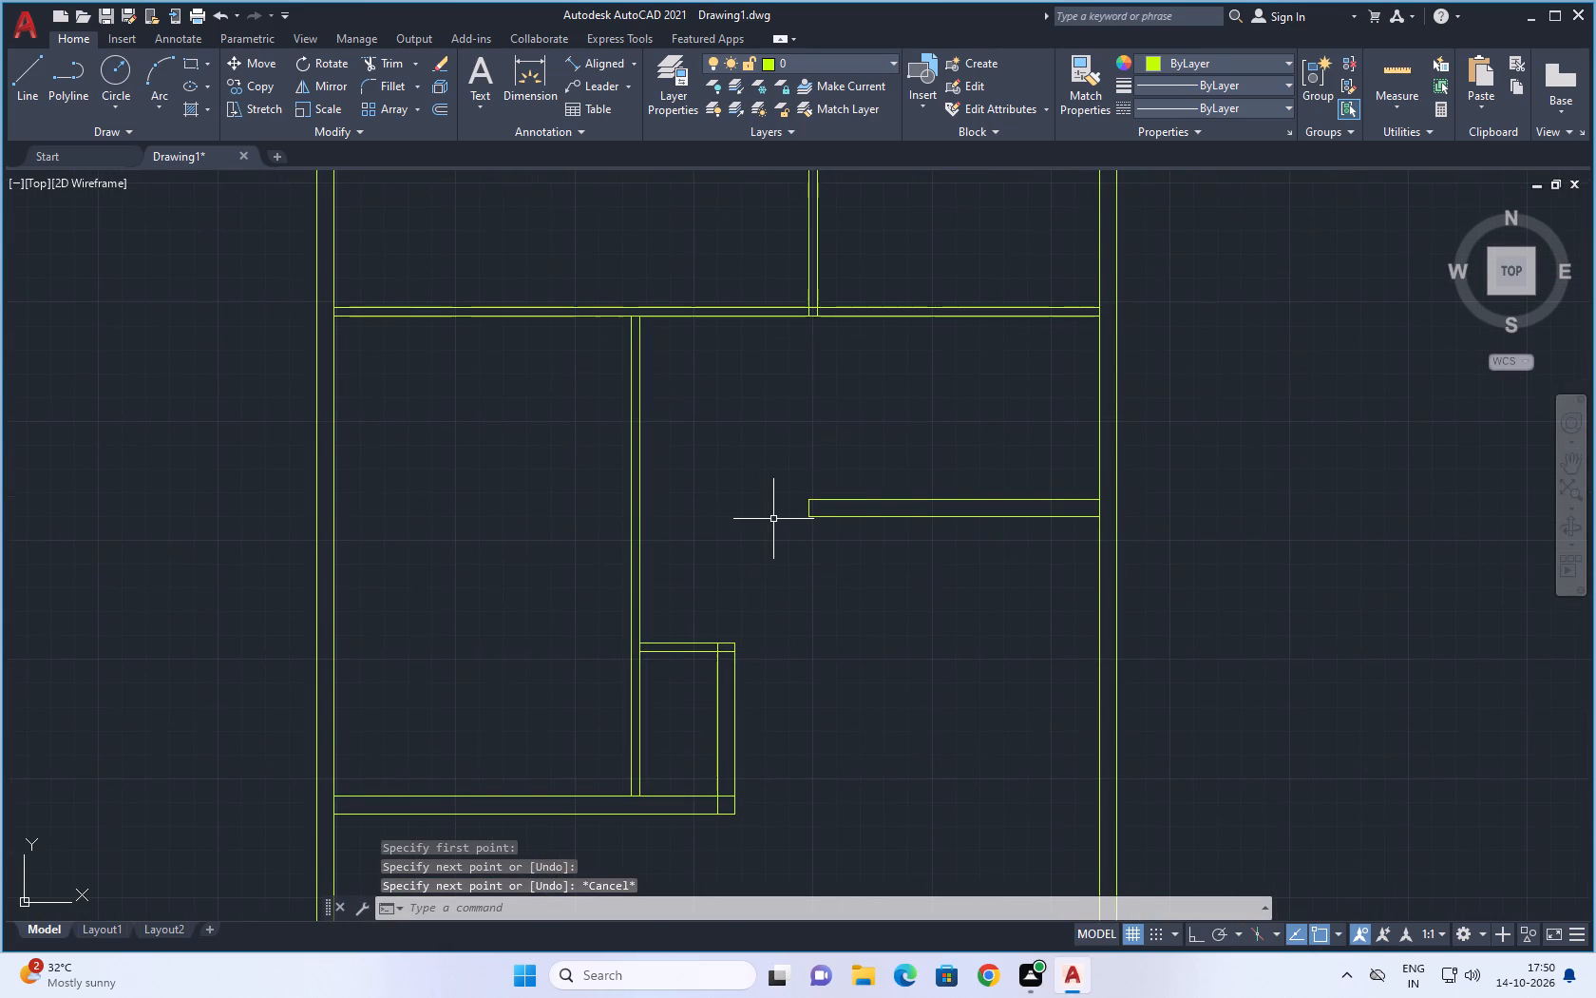
pyautogui.moveTo(766, 578); pyautogui.dragTo(774, 503, button='middle')
pyautogui.scroll(4, 720, 611)
pyautogui.moveTo(714, 562); pyautogui.dragTo(731, 696, button='middle')
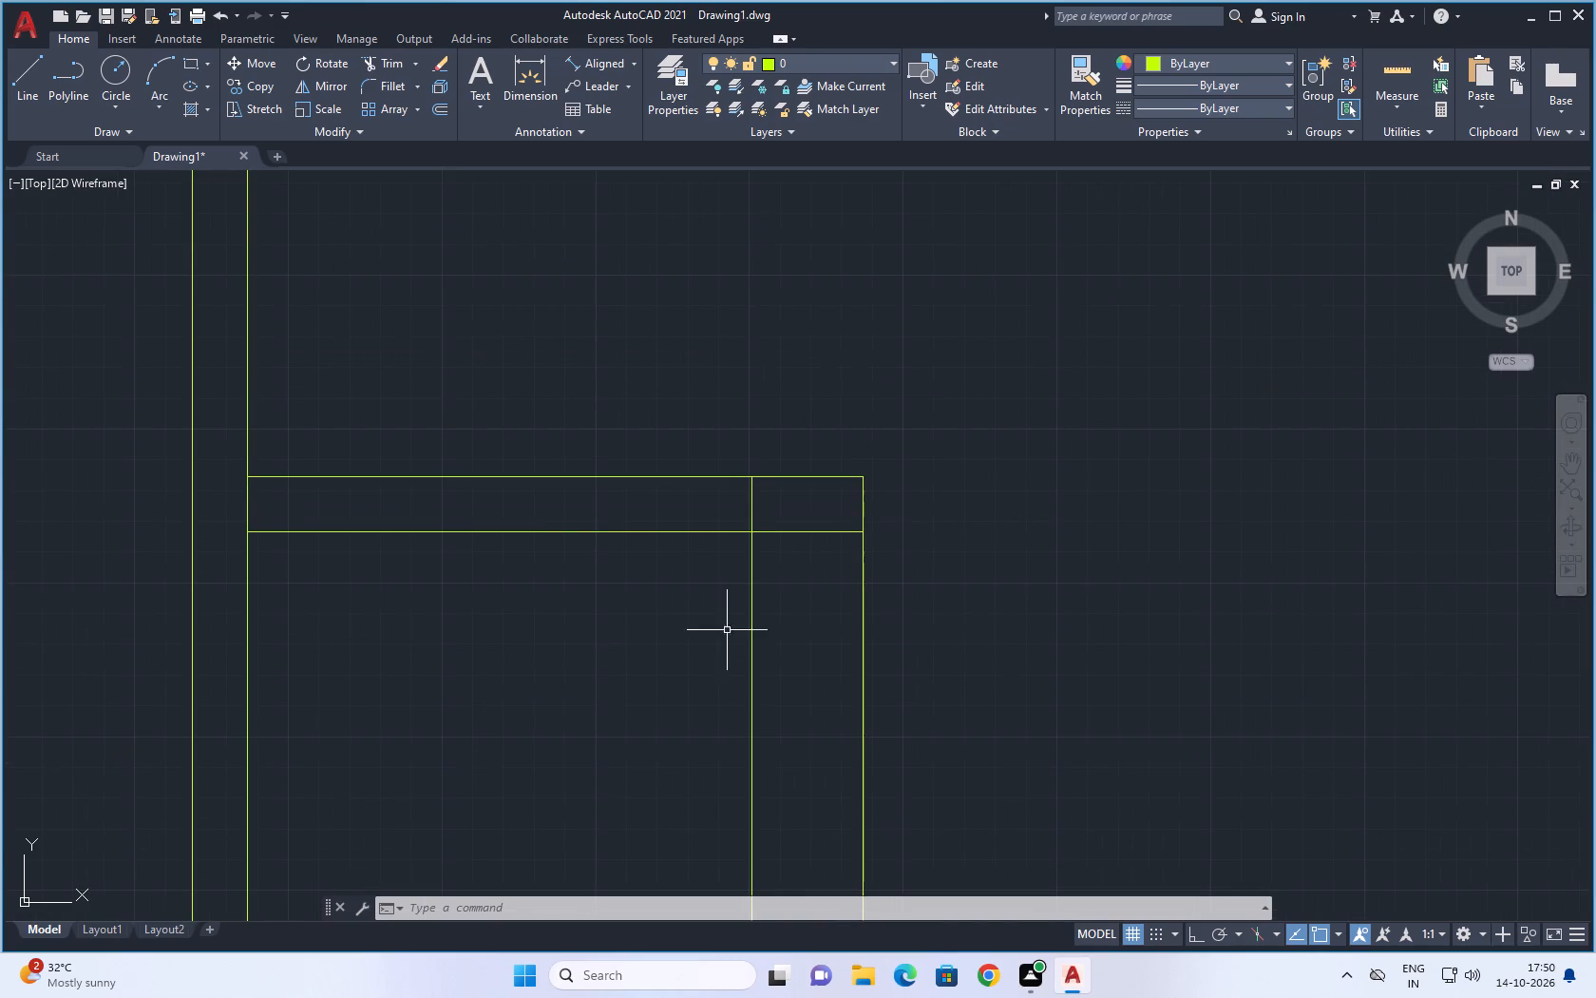
pyautogui.press('space')
pyautogui.click(751, 475)
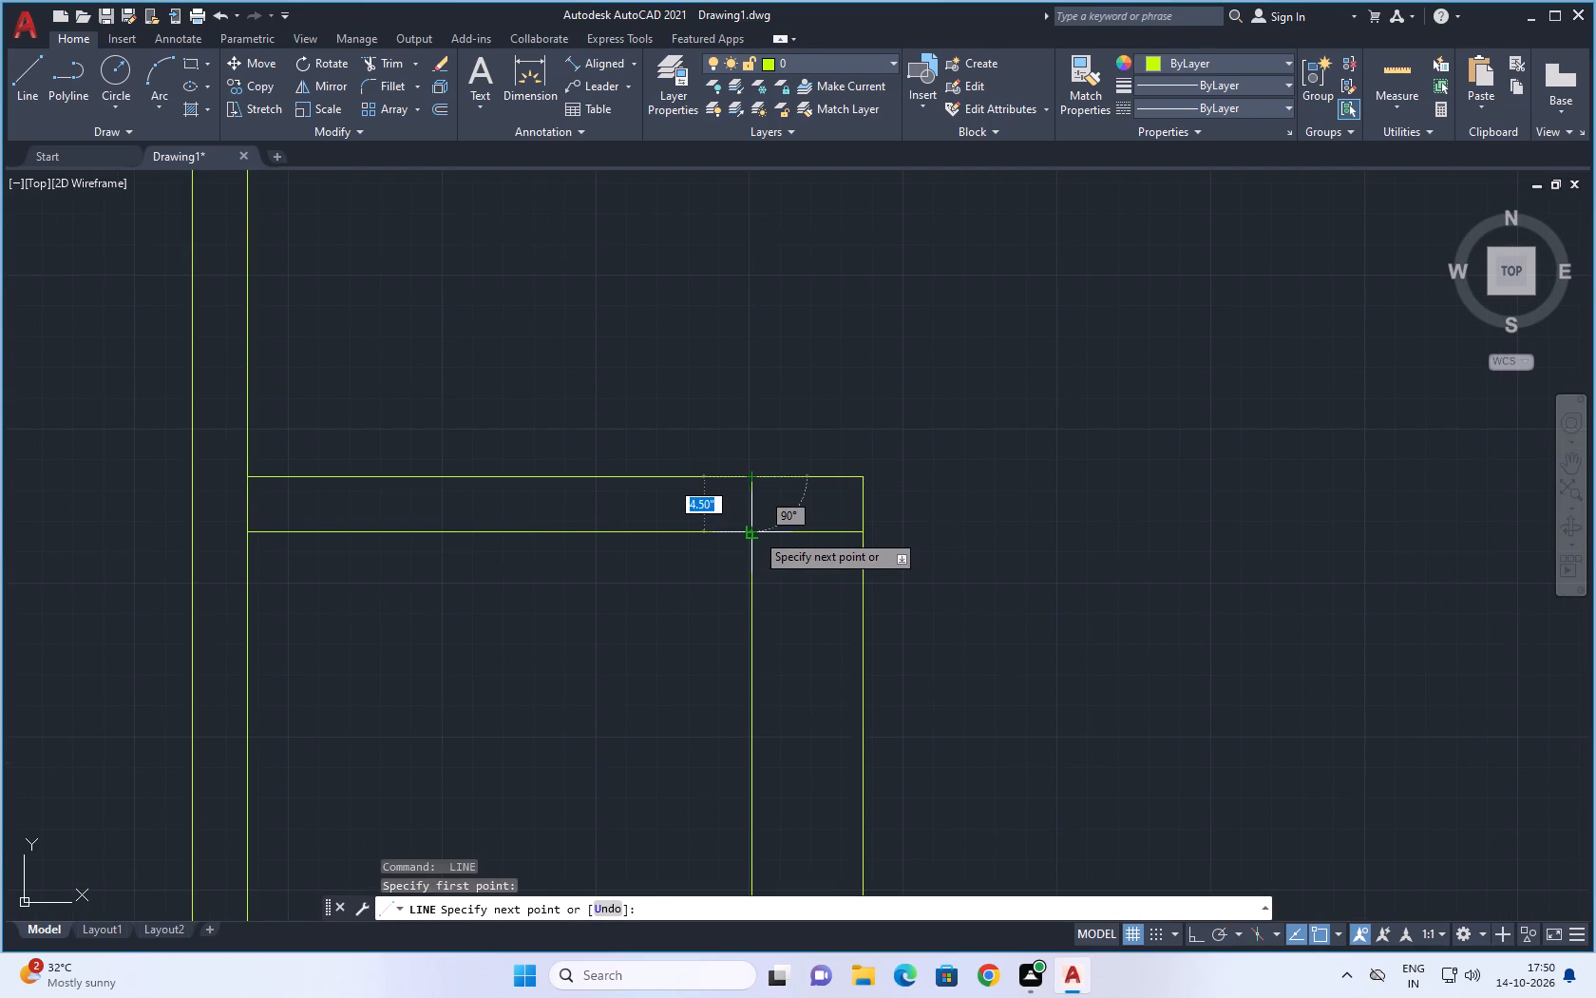
pyautogui.click(755, 532)
pyautogui.press('Escape')
# Draw a short line across the top end of the vertical partition below the full-width lower cross wall.
pyautogui.scroll(-5, 769, 457)
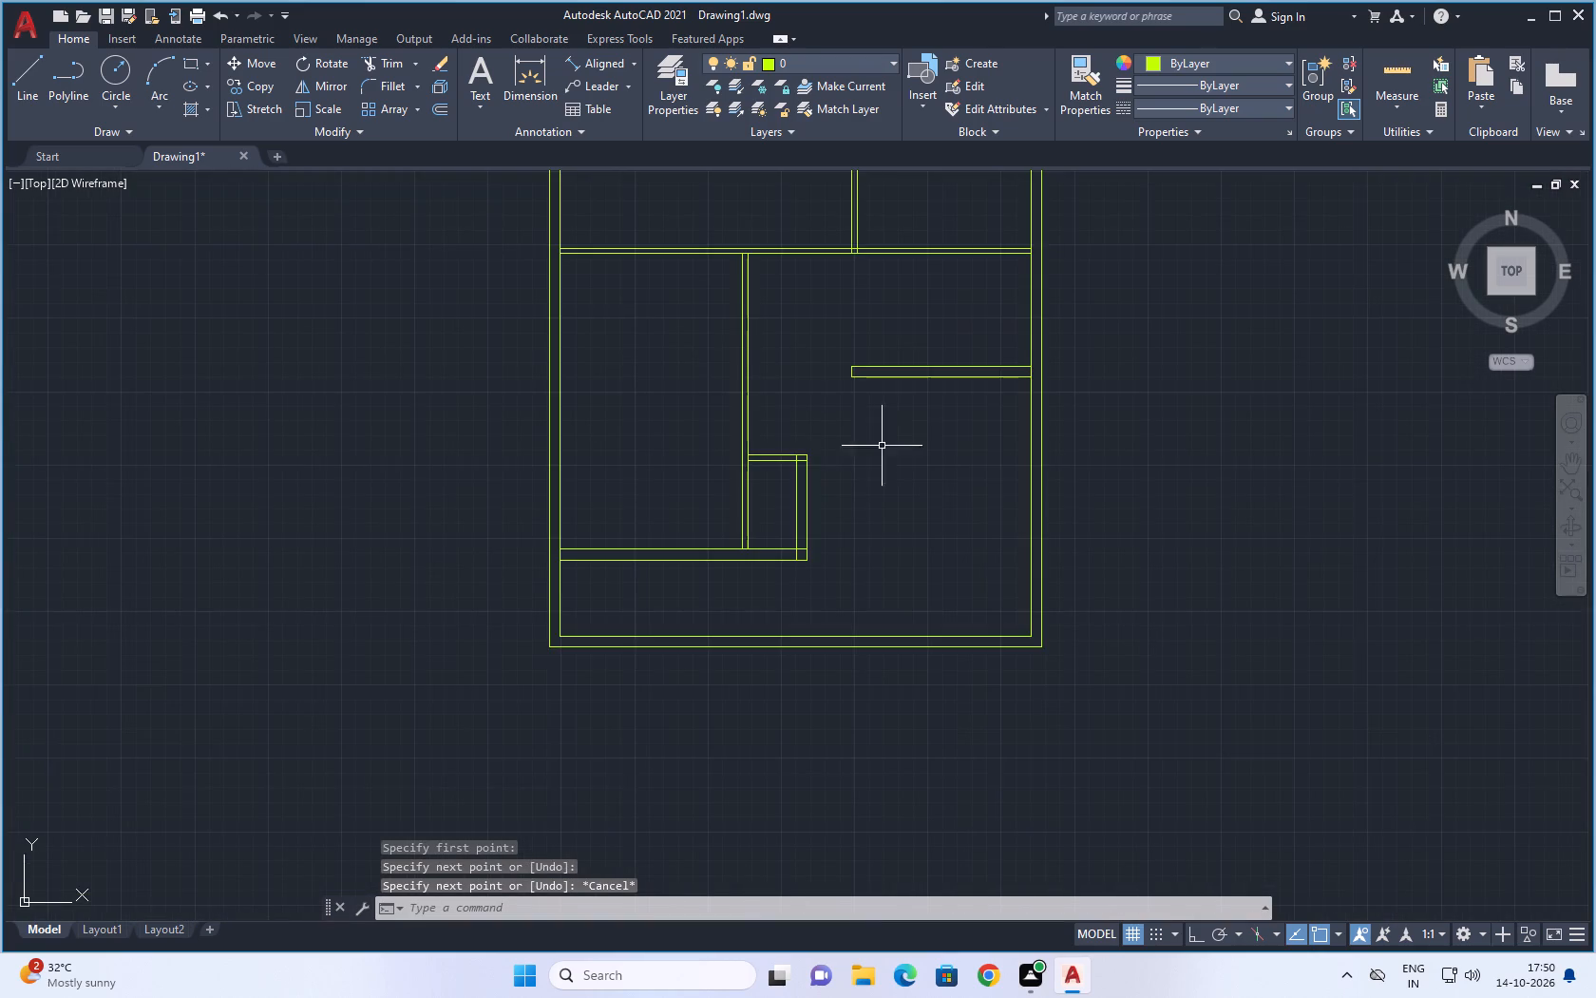
pyautogui.moveTo(902, 436); pyautogui.dragTo(902, 534, button='middle')
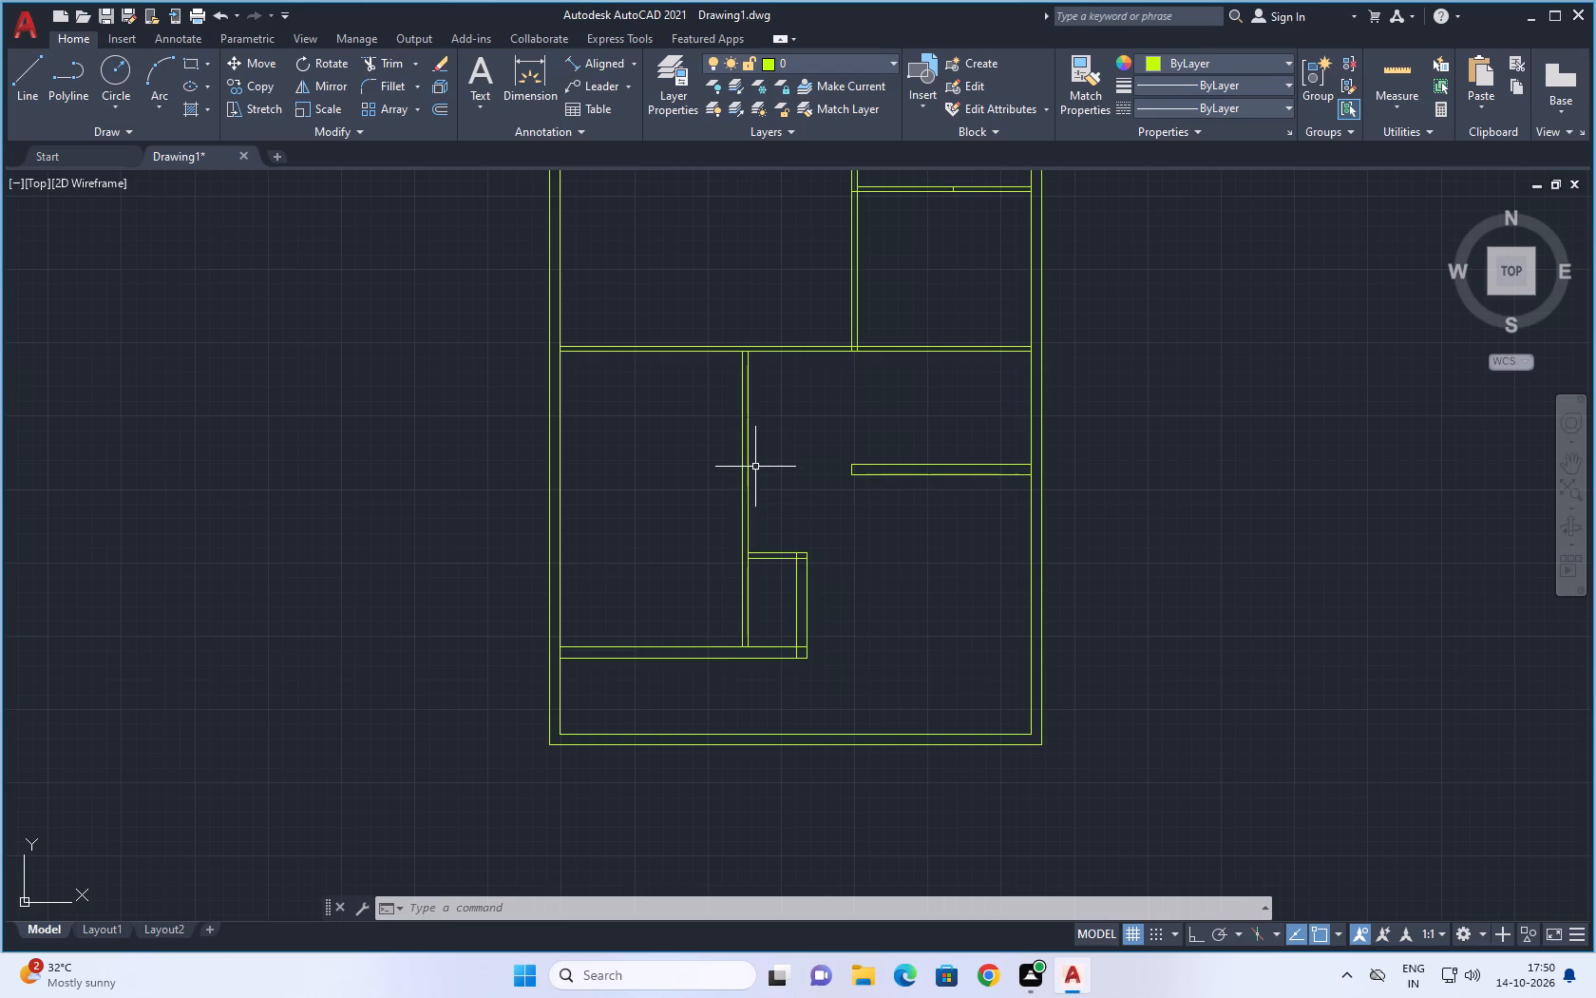
pyautogui.scroll(1, 773, 419)
pyautogui.moveTo(789, 407); pyautogui.dragTo(775, 502, button='middle')
pyautogui.scroll(2, 712, 459)
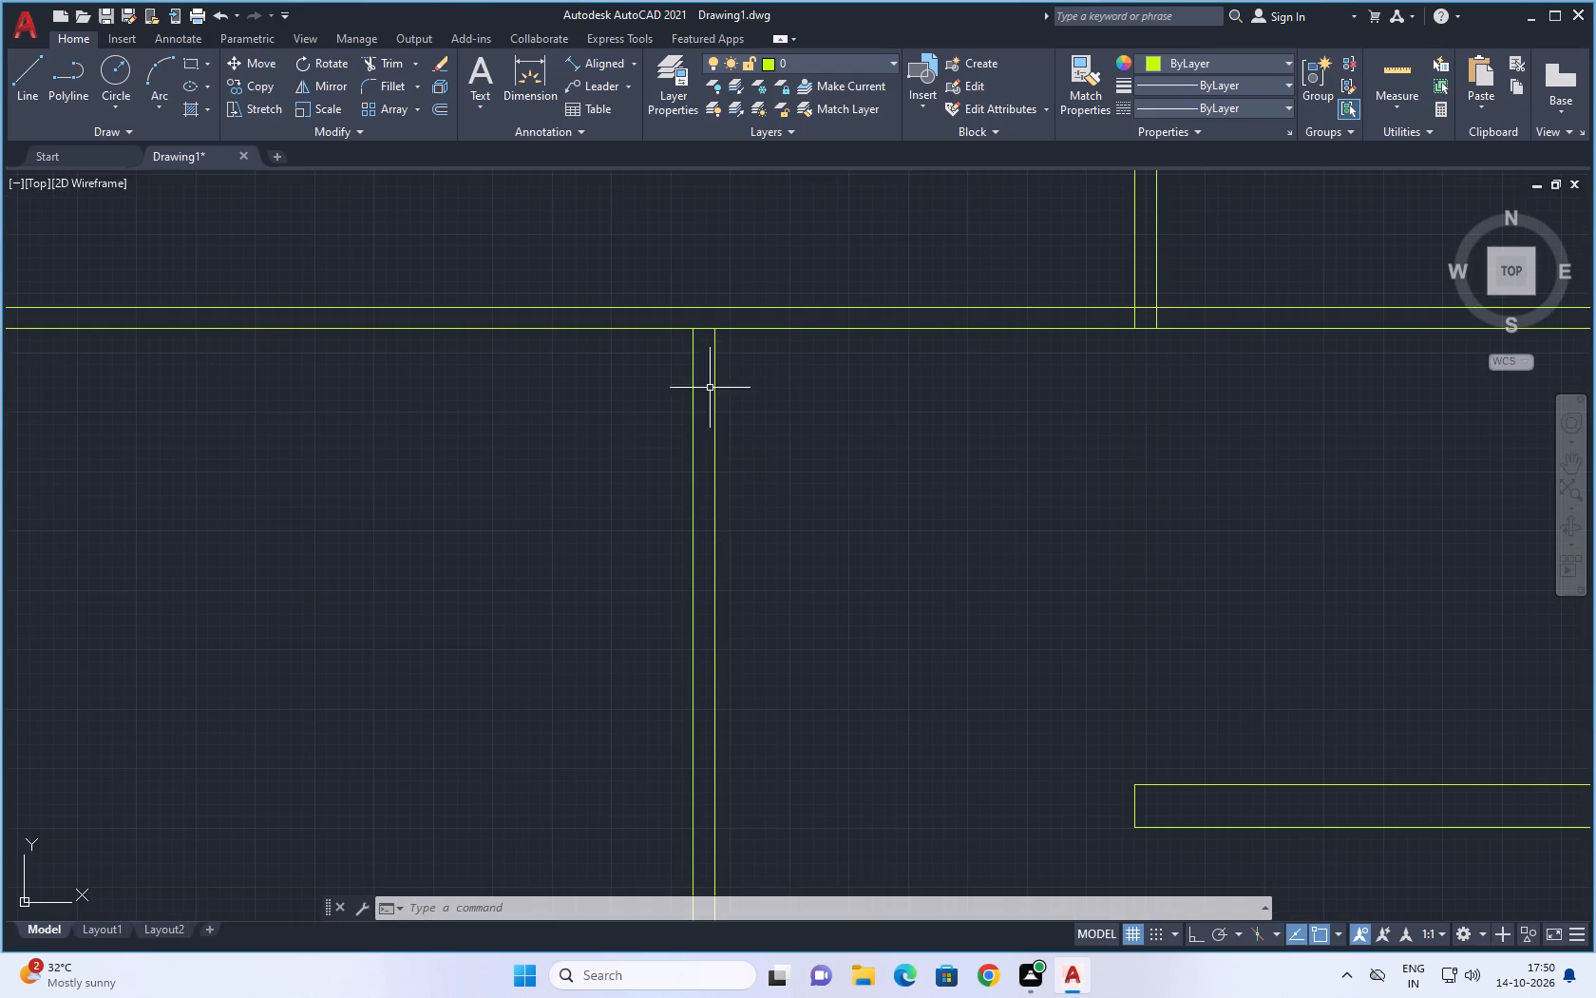
pyautogui.press('space')
pyautogui.click(692, 332)
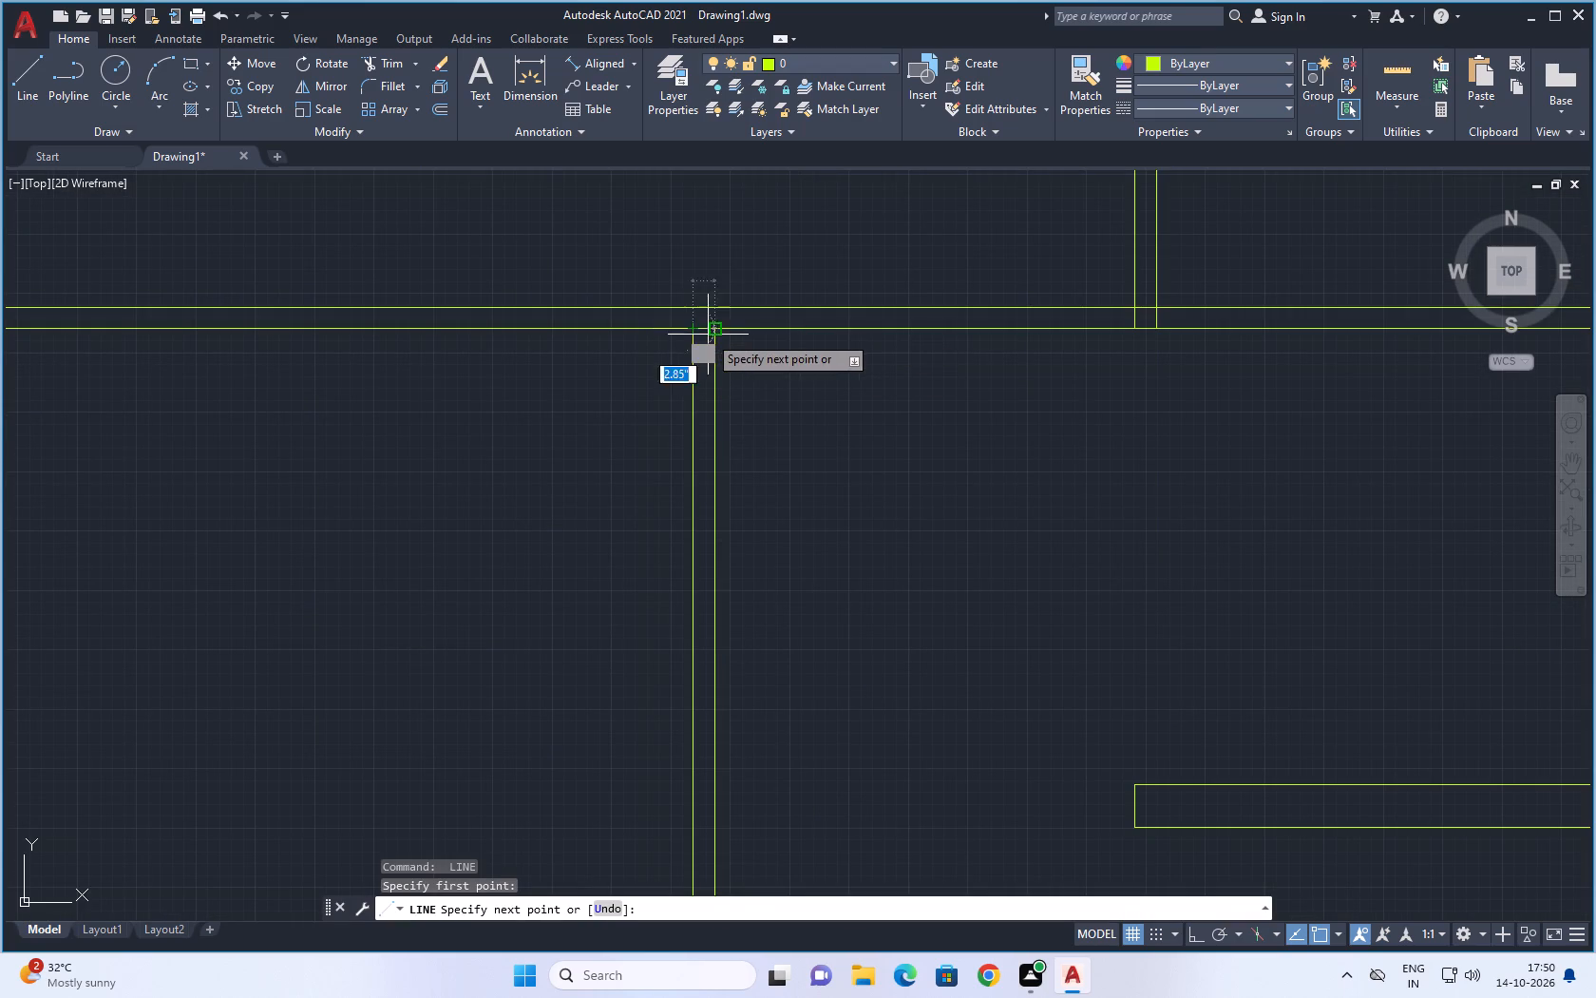
pyautogui.click(715, 335)
pyautogui.press('Escape')
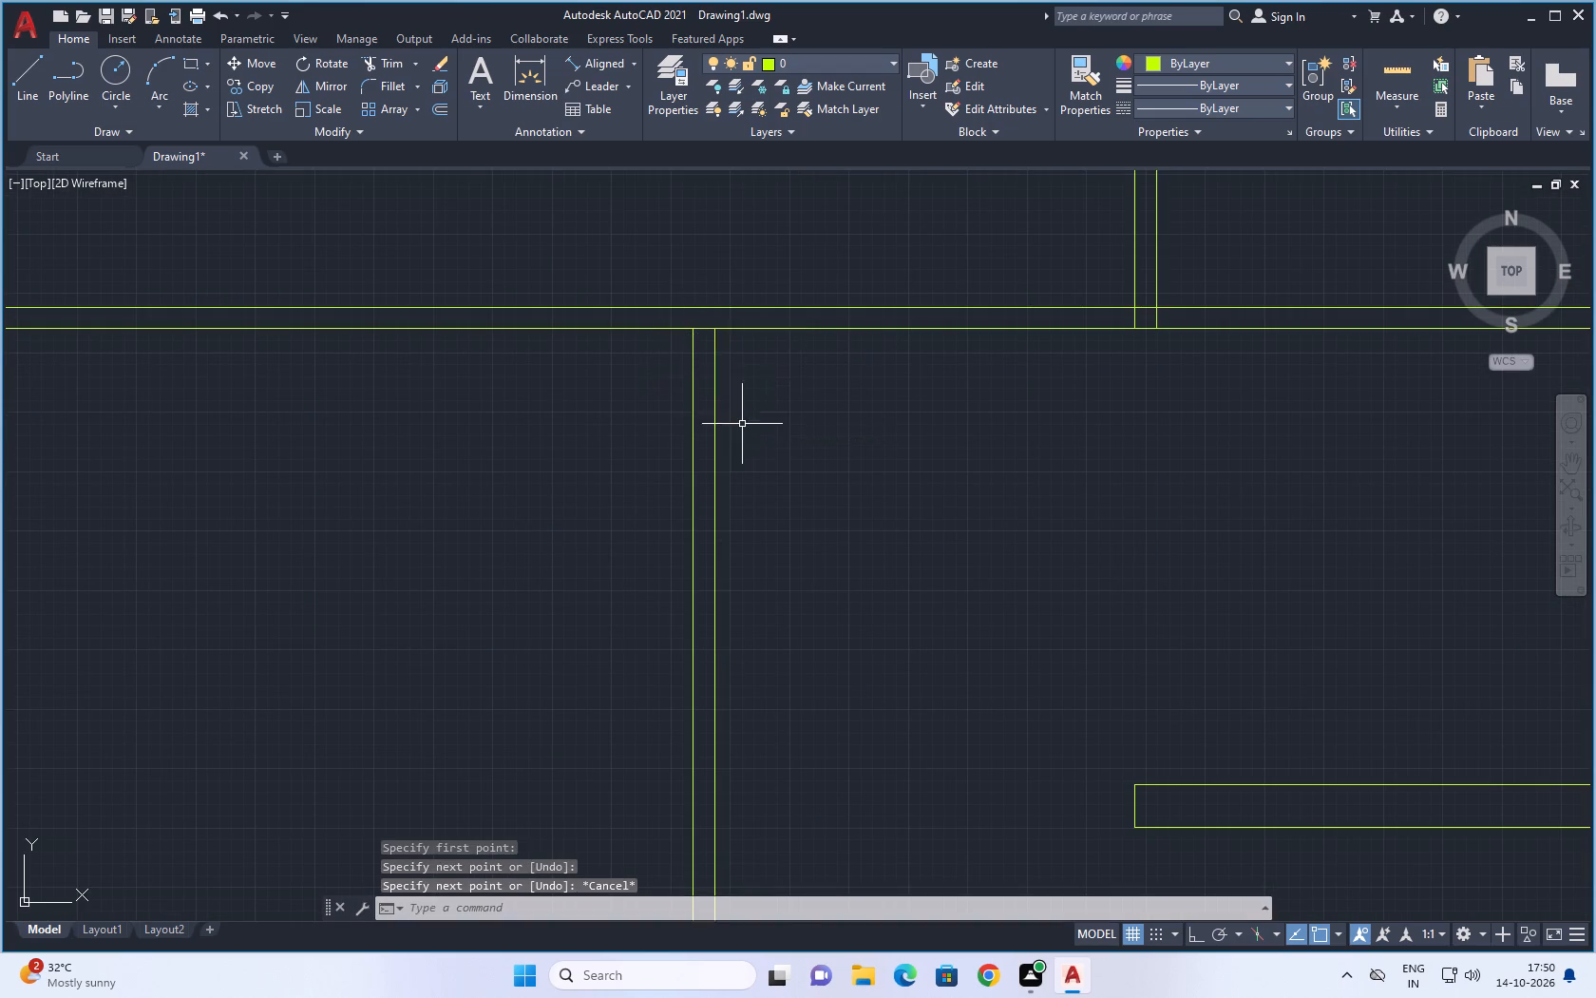
# Start Offset with a 3' distance where the partition between the two upper rooms meets the cross wall below them.
pyautogui.scroll(-4, 759, 439)
pyautogui.moveTo(1053, 340); pyautogui.dragTo(1033, 451, button='middle')
pyautogui.scroll(-1, 1038, 409)
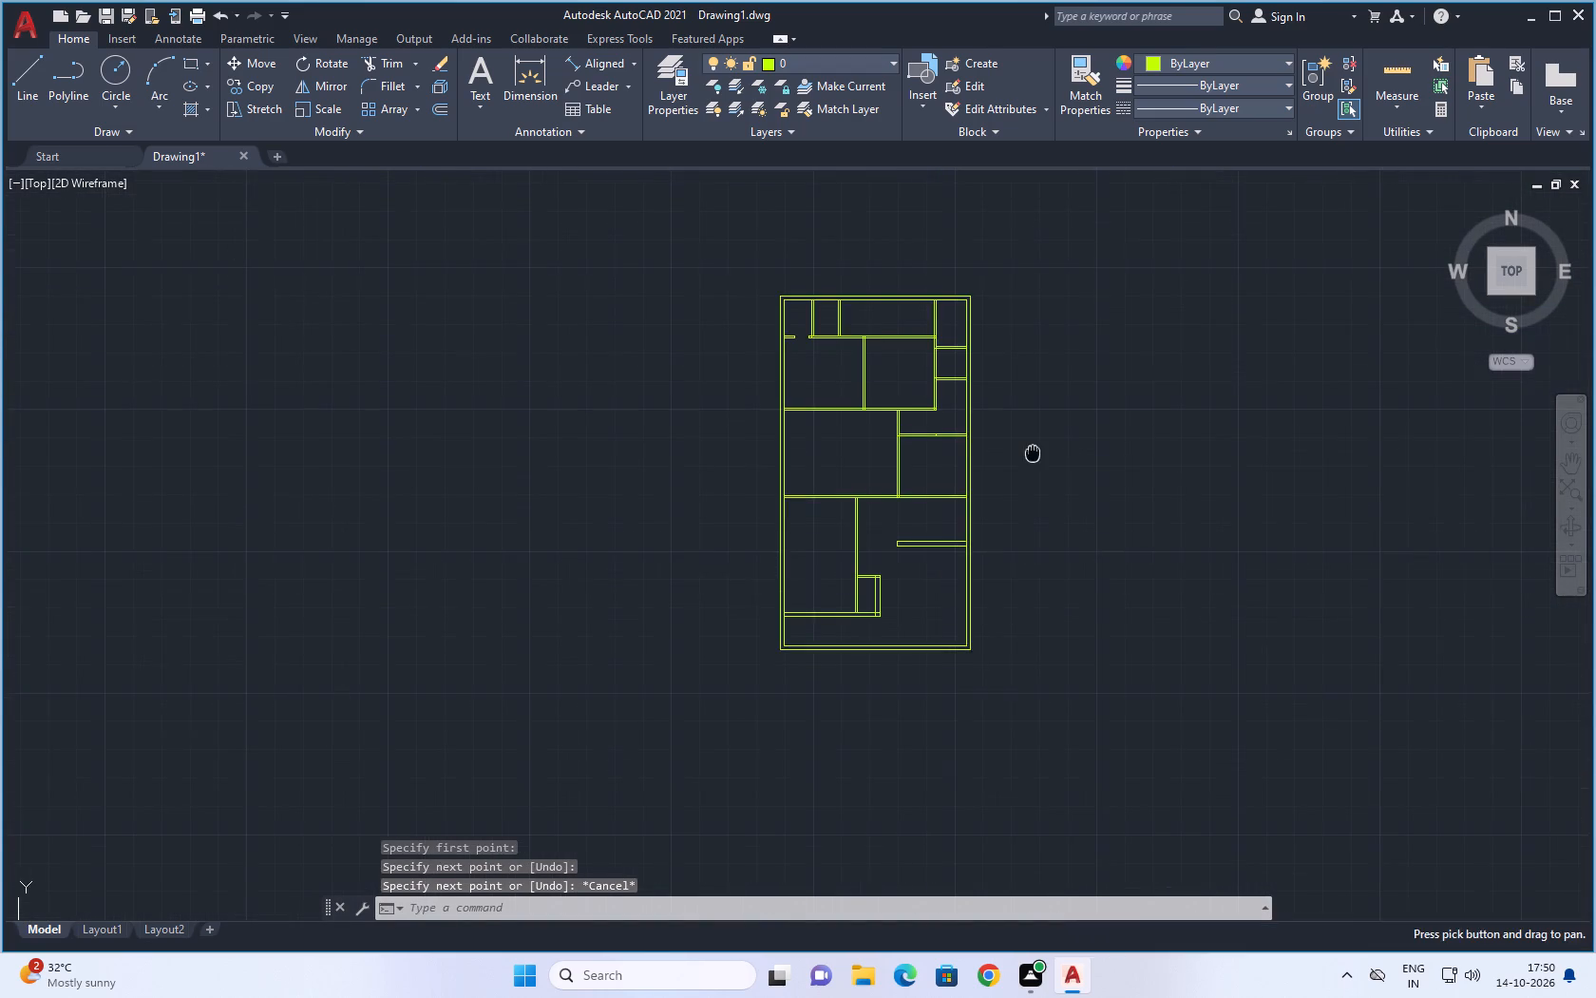
pyautogui.scroll(1, 1033, 453)
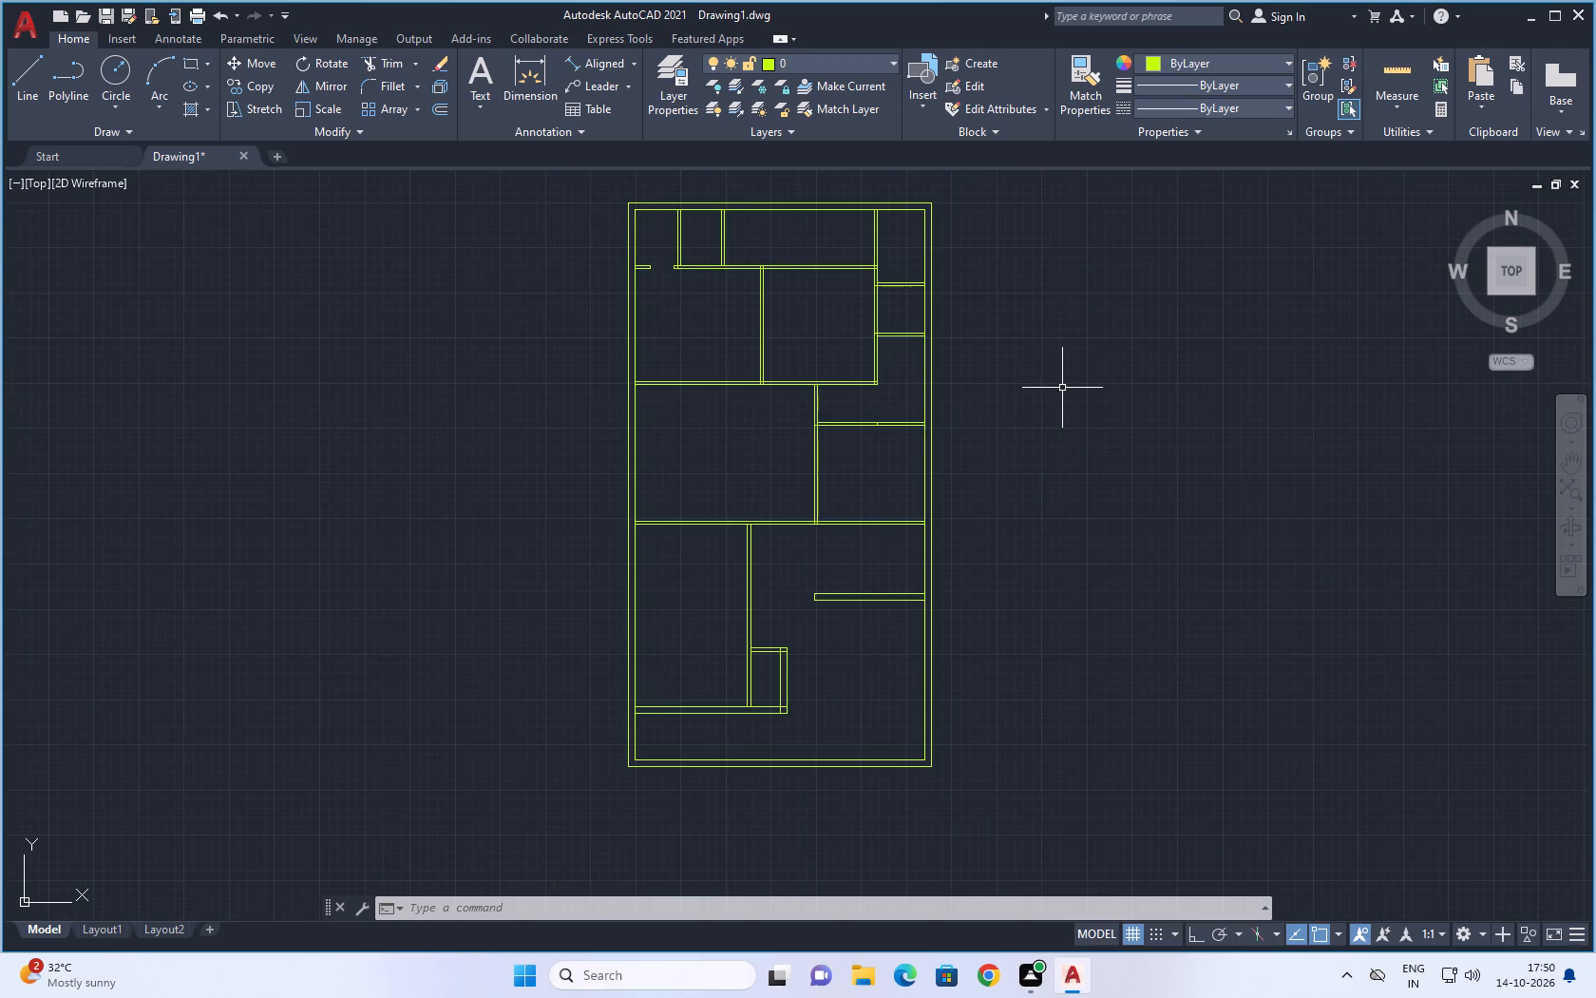
pyautogui.moveTo(1058, 403); pyautogui.dragTo(1053, 473, button='middle')
pyautogui.press('Escape')
pyautogui.press('Escape')
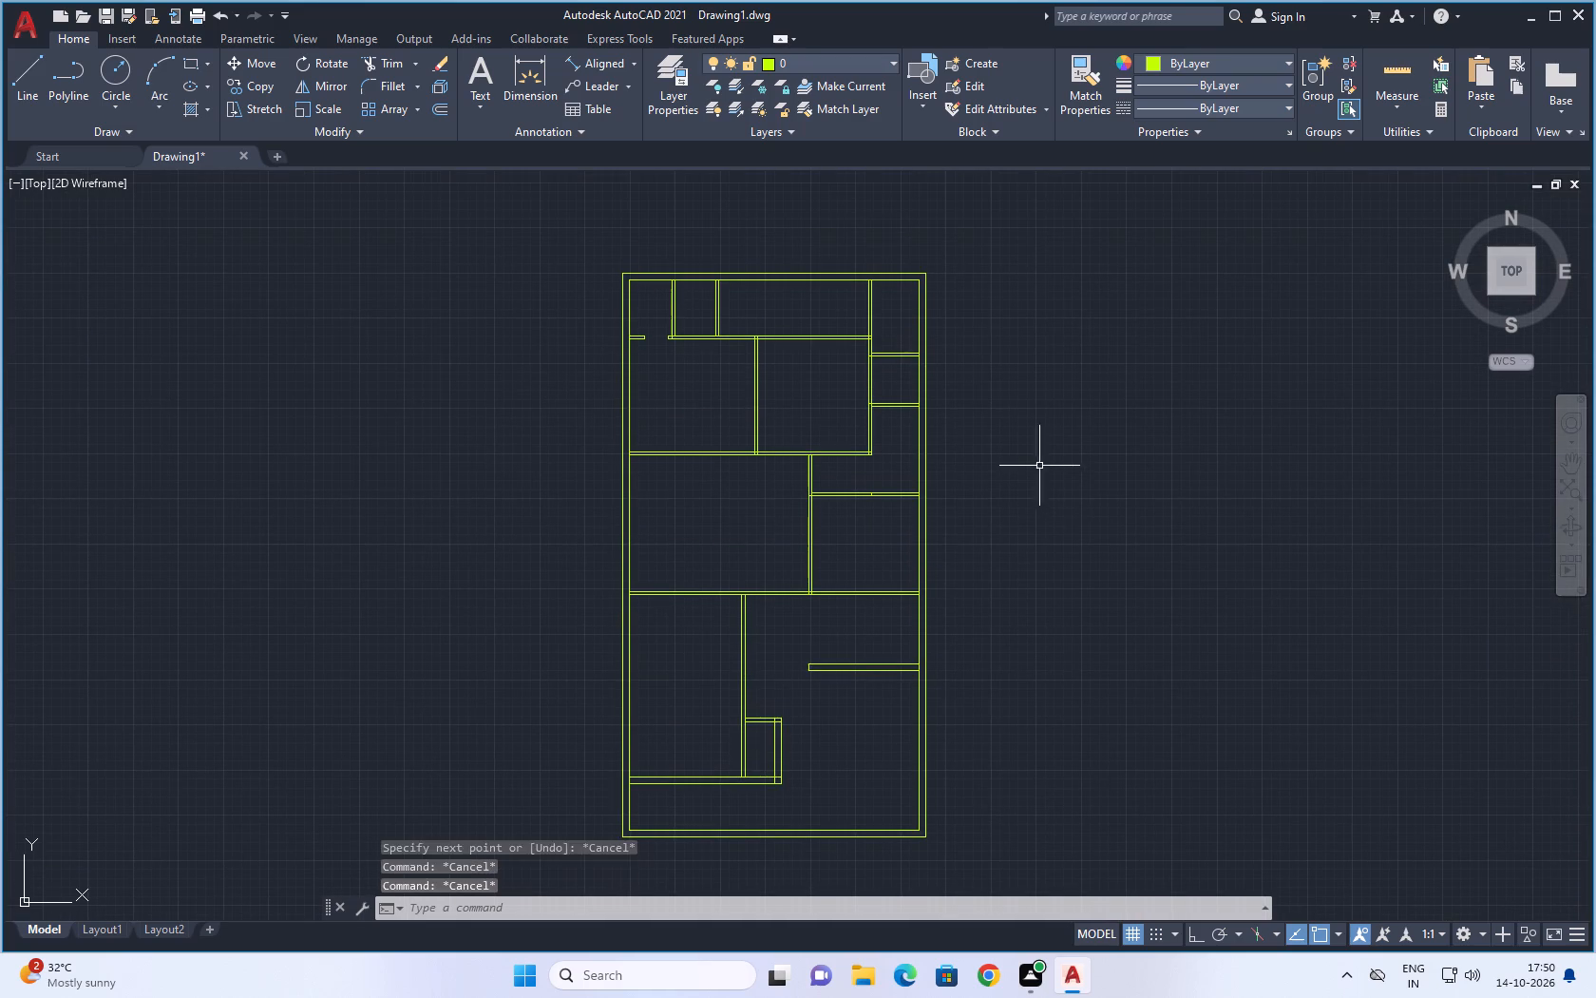
pyautogui.press('Escape')
pyautogui.scroll(1, 712, 425)
pyautogui.moveTo(712, 389); pyautogui.dragTo(687, 468, button='middle')
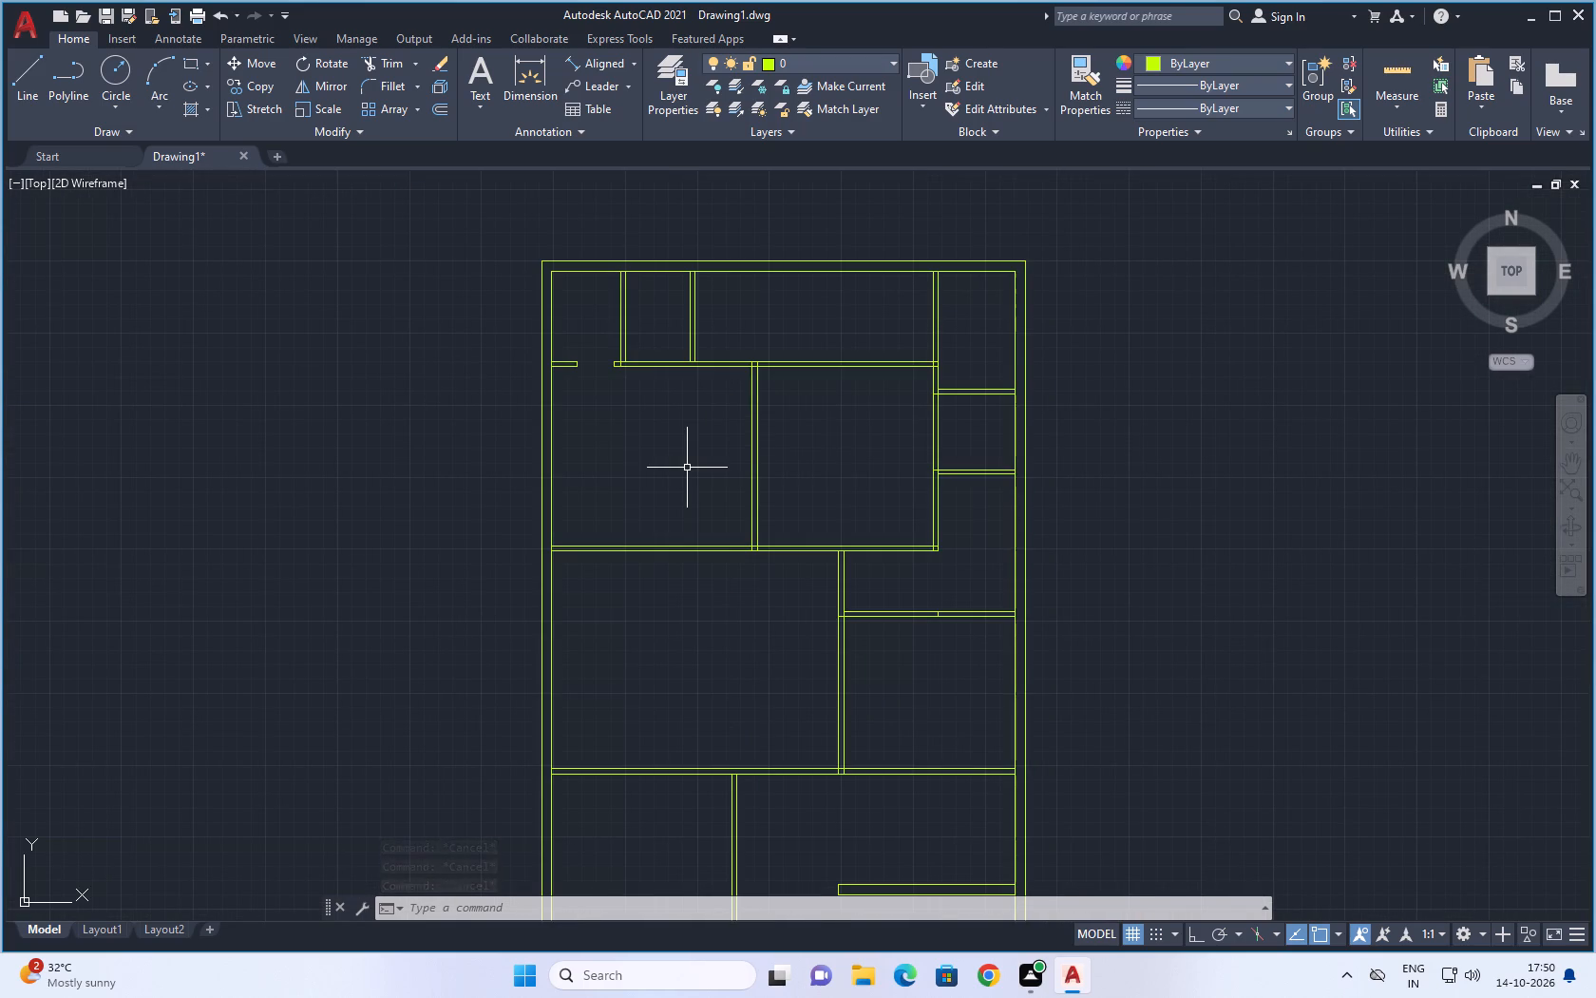
pyautogui.scroll(1, 687, 468)
pyautogui.moveTo(685, 445); pyautogui.dragTo(648, 536, button='middle')
pyautogui.scroll(1, 685, 445)
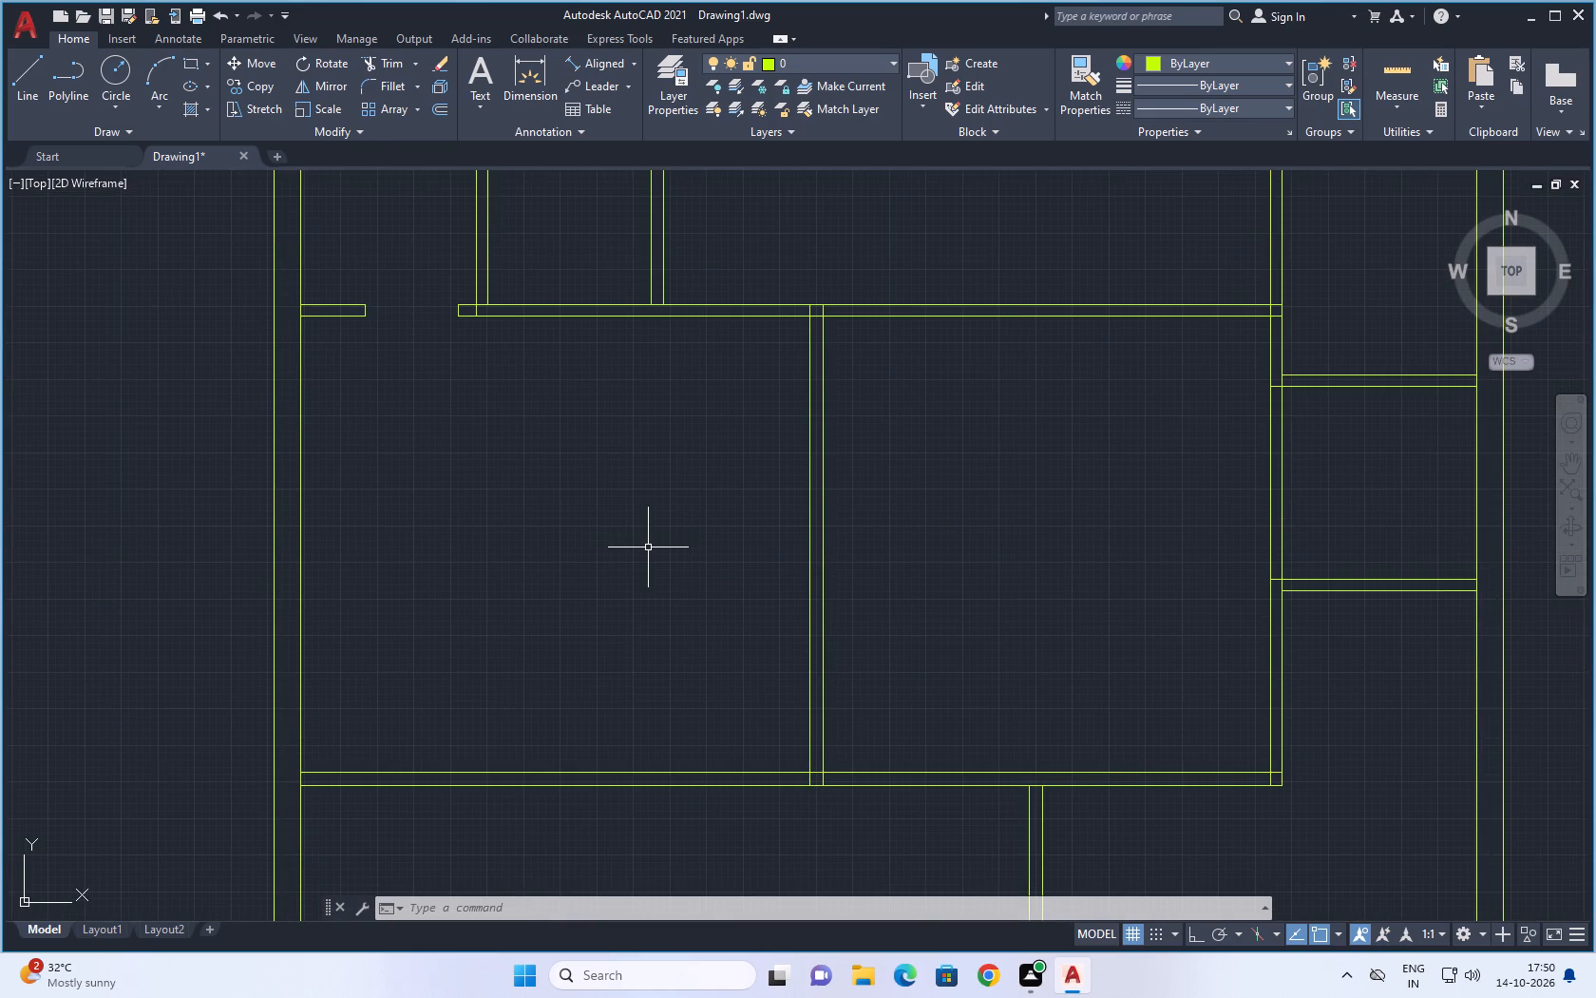
pyautogui.press('o')
pyautogui.press('Return')
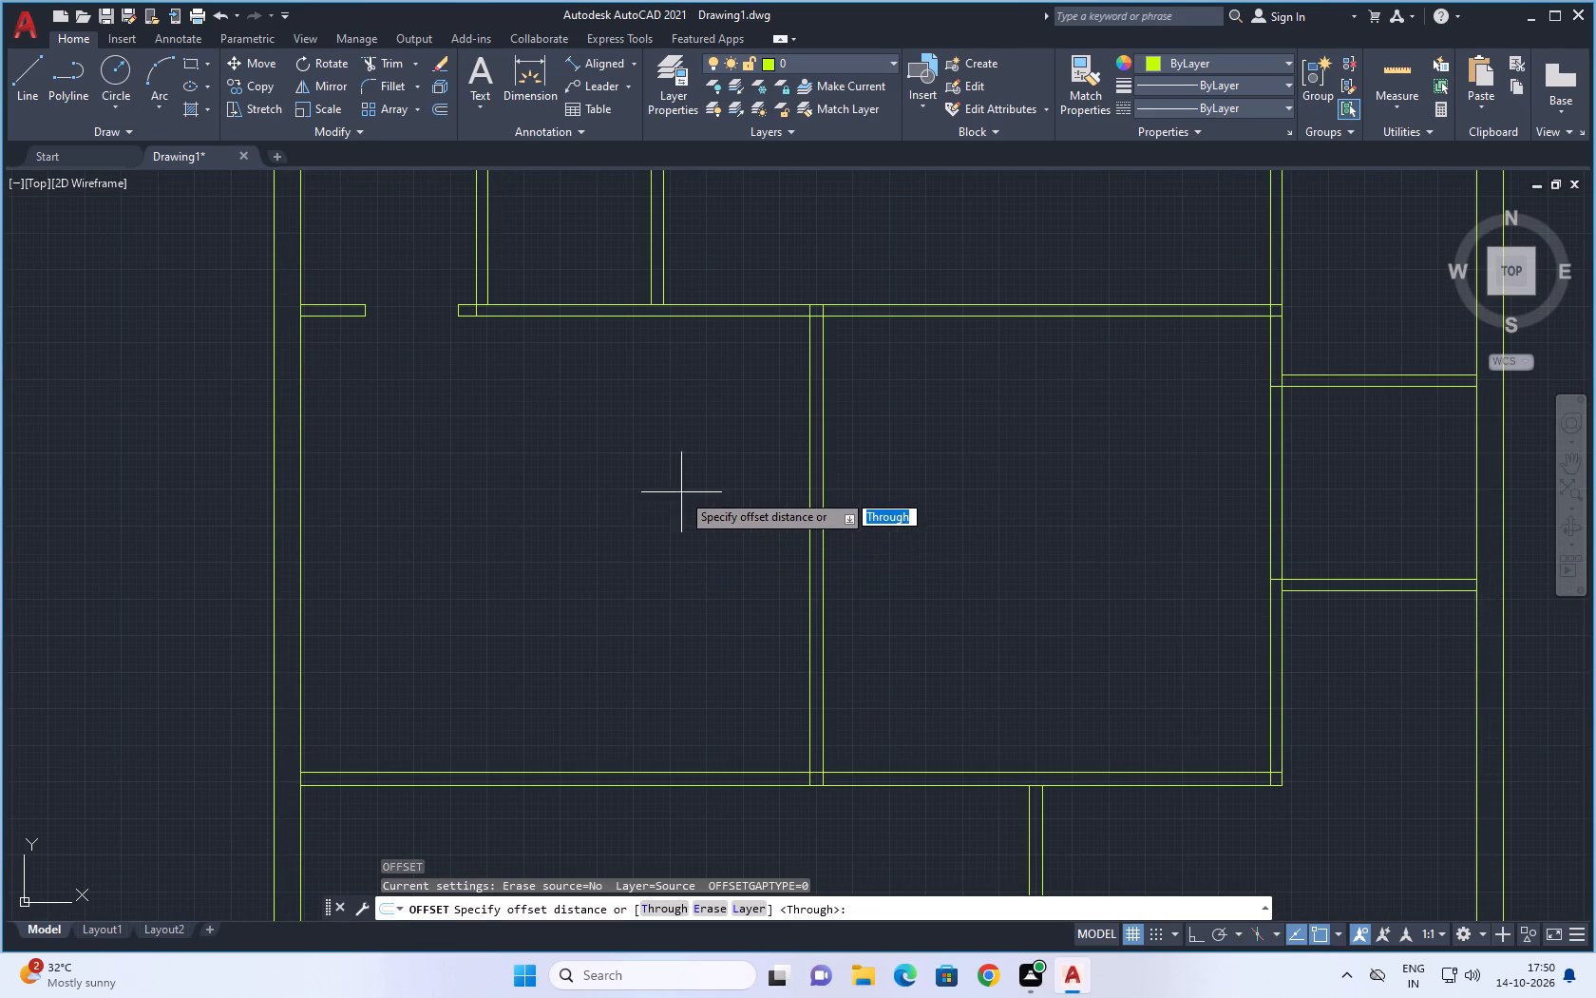
pyautogui.moveTo(913, 615); pyautogui.dragTo(868, 451, button='middle')
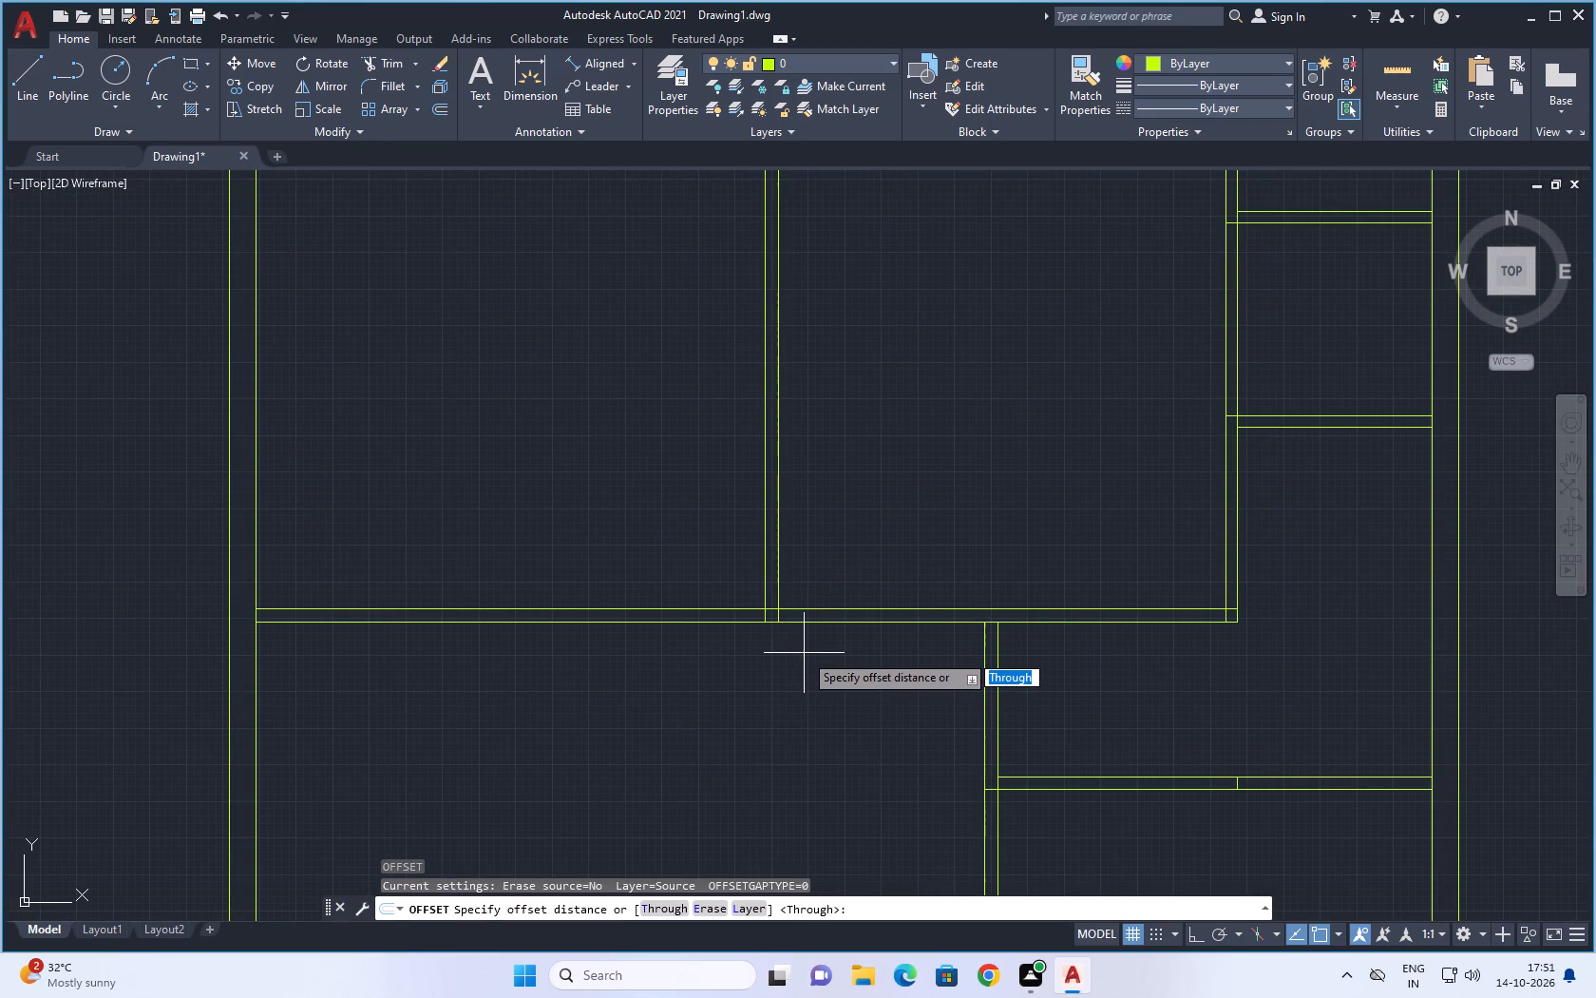
pyautogui.scroll(-2, 802, 656)
pyautogui.scroll(3, 770, 657)
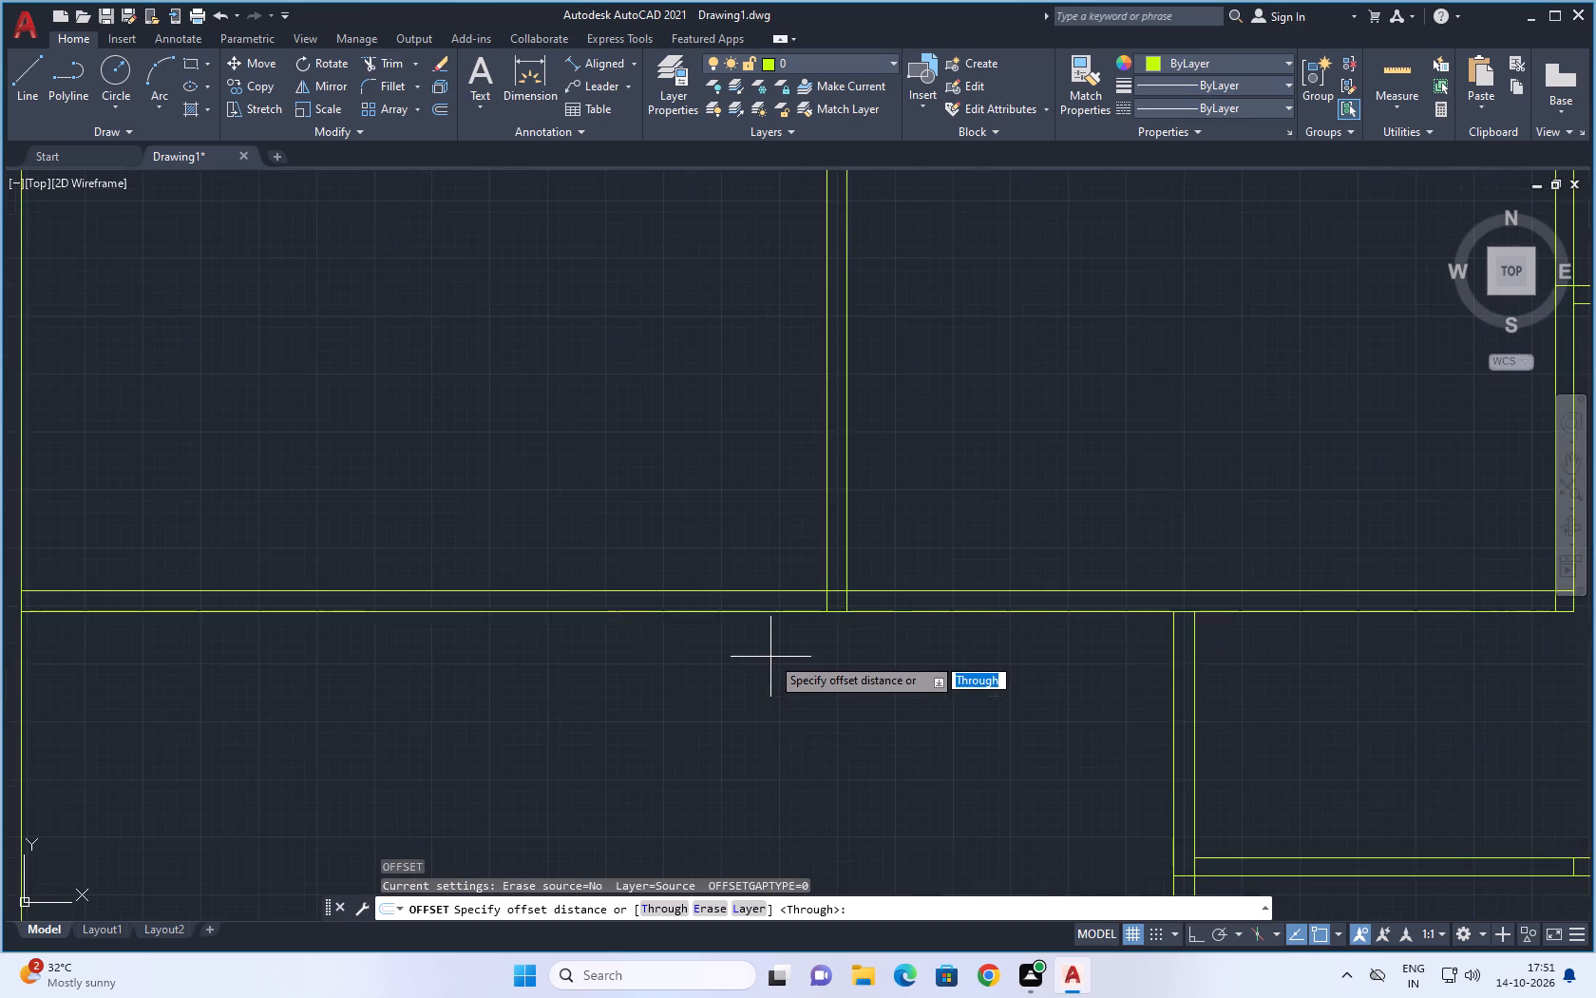
pyautogui.scroll(2, 782, 650)
pyautogui.moveTo(799, 650); pyautogui.dragTo(782, 755, button='middle')
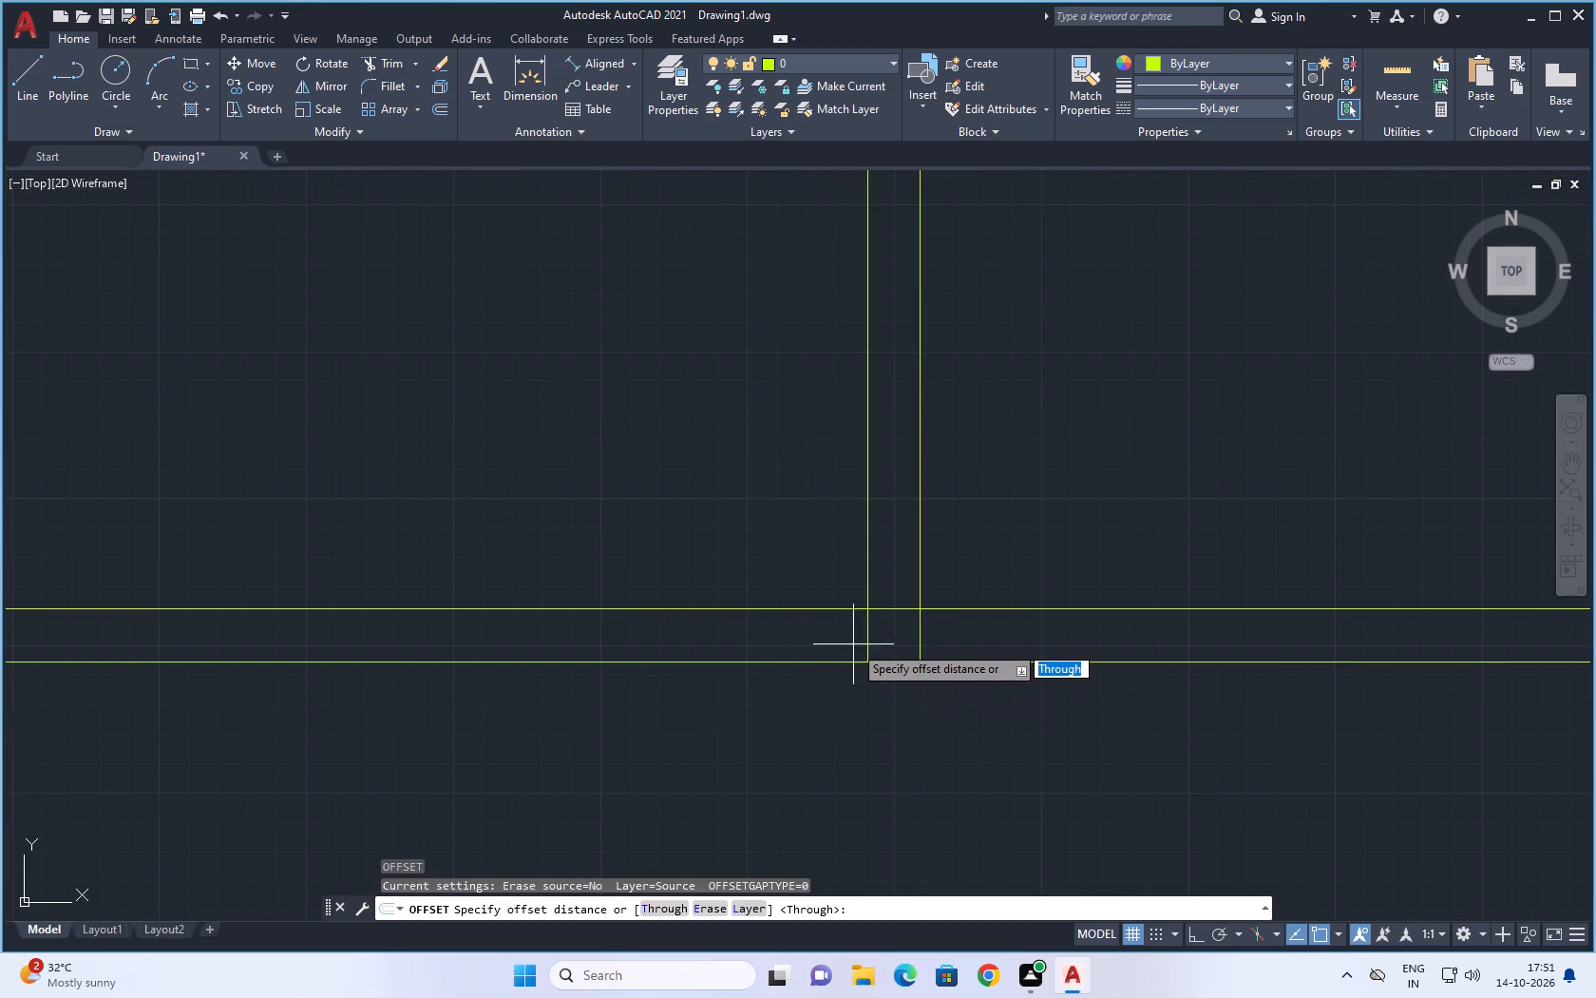
pyautogui.press('3')
pyautogui.press("'")
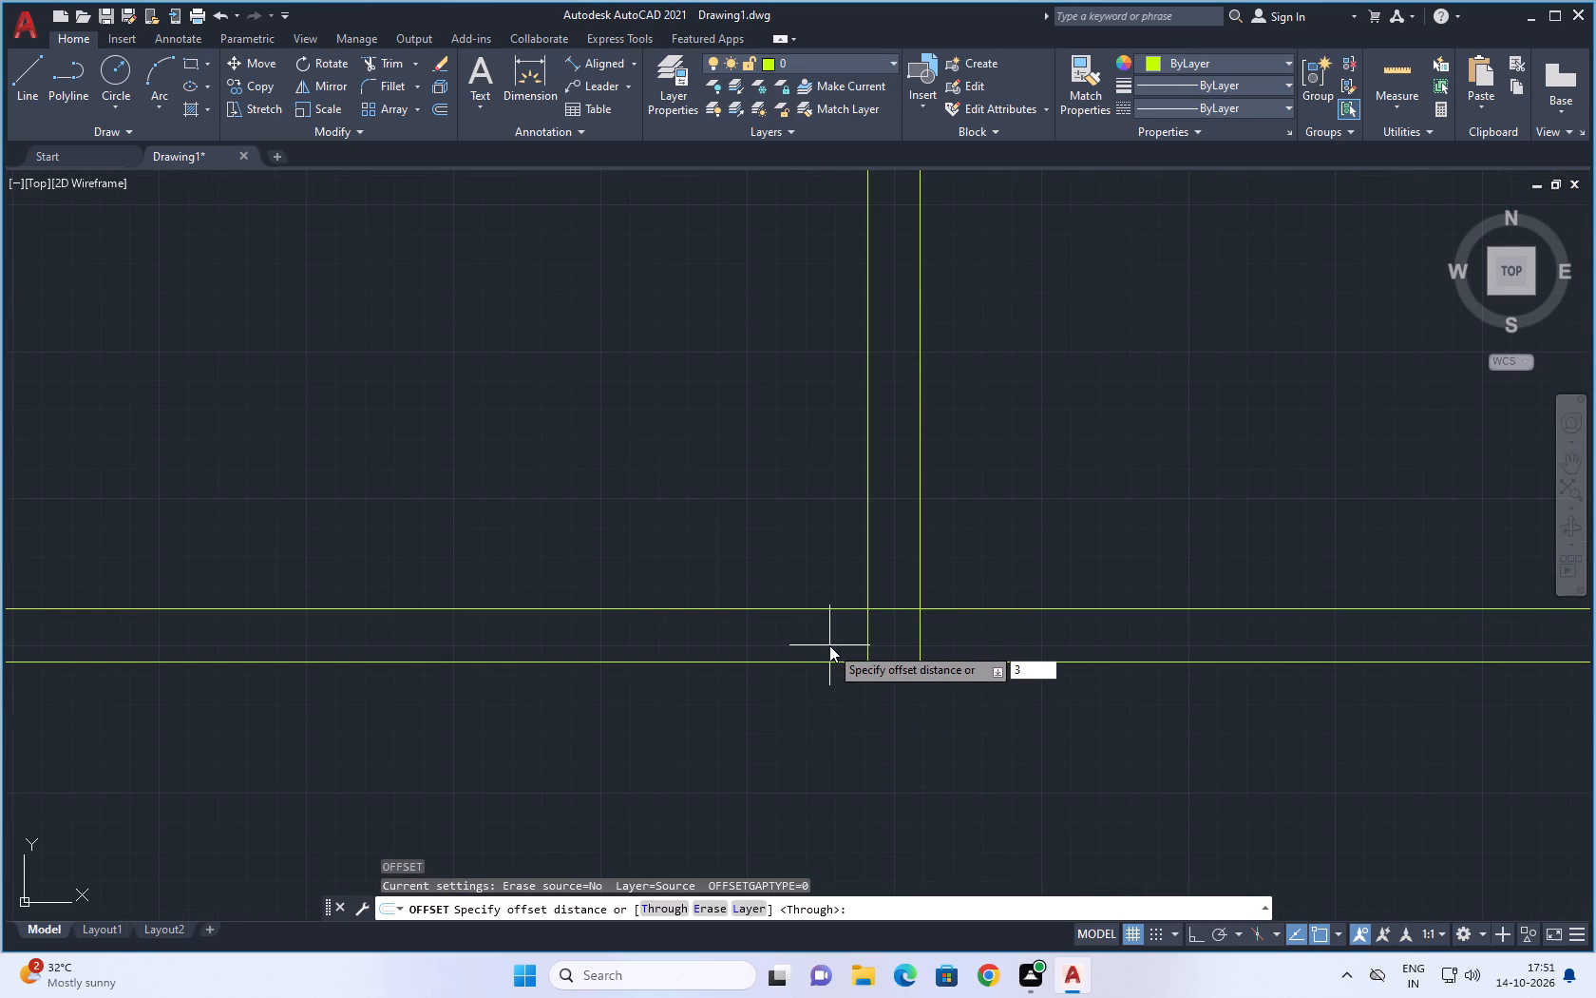
pyautogui.press('Return')
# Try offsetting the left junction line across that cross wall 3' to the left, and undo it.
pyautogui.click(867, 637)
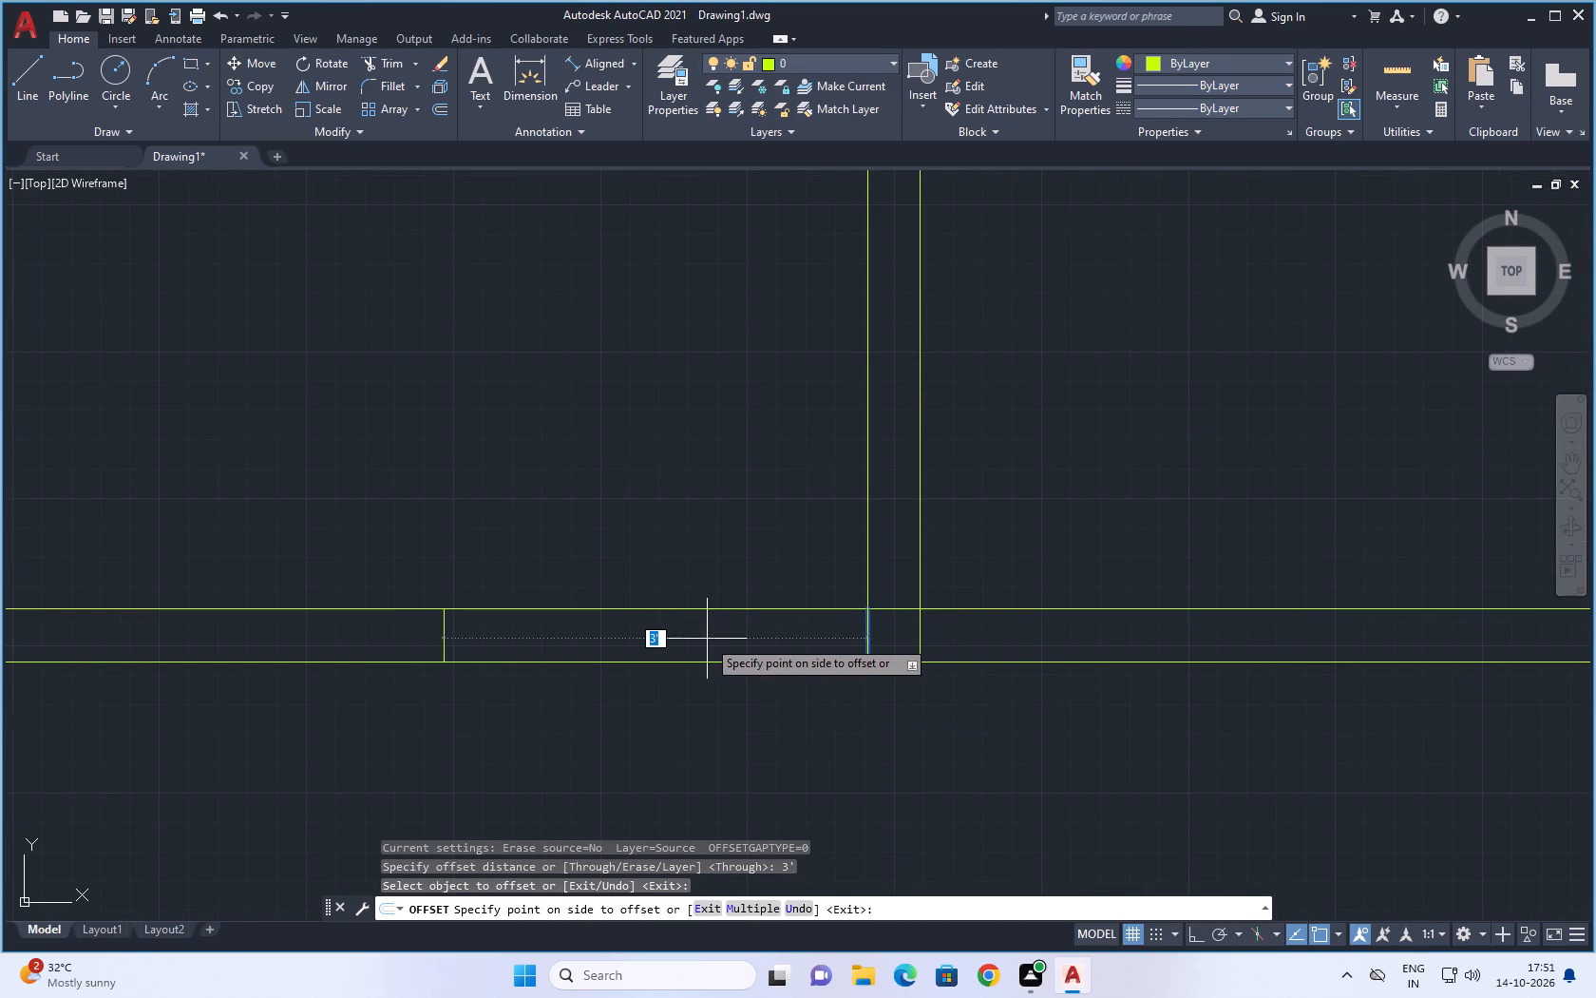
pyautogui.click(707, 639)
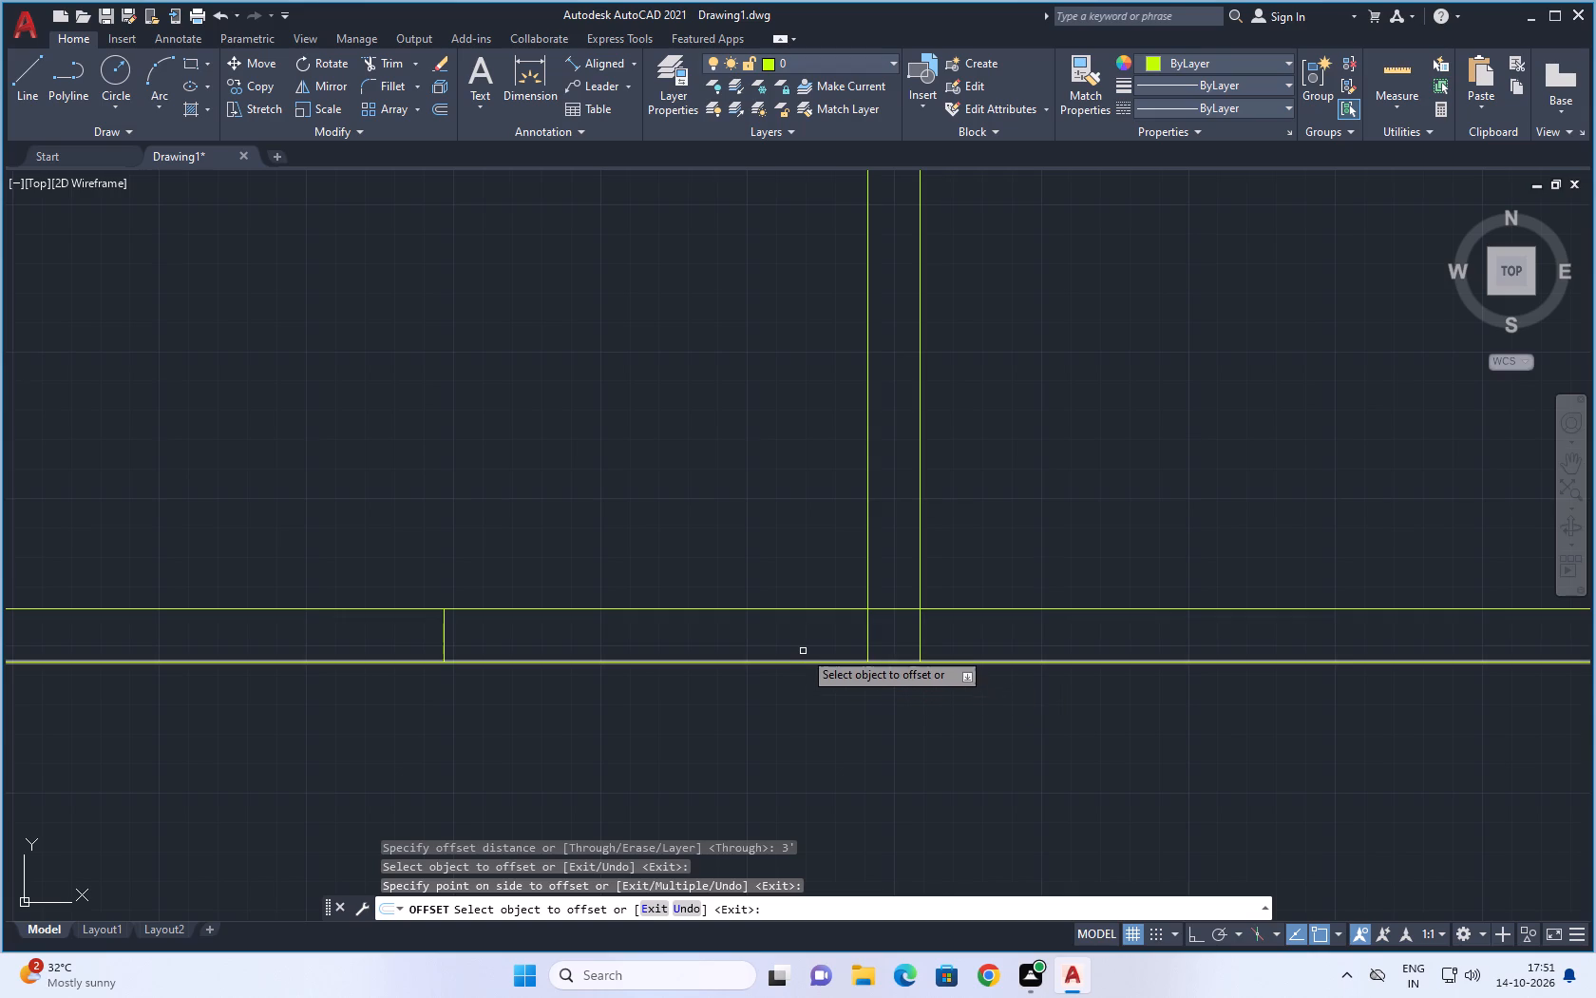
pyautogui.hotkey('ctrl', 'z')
# Offset the two short junction lines across that cross wall 6" outward, one to the left and one to the right.
pyautogui.click(865, 638)
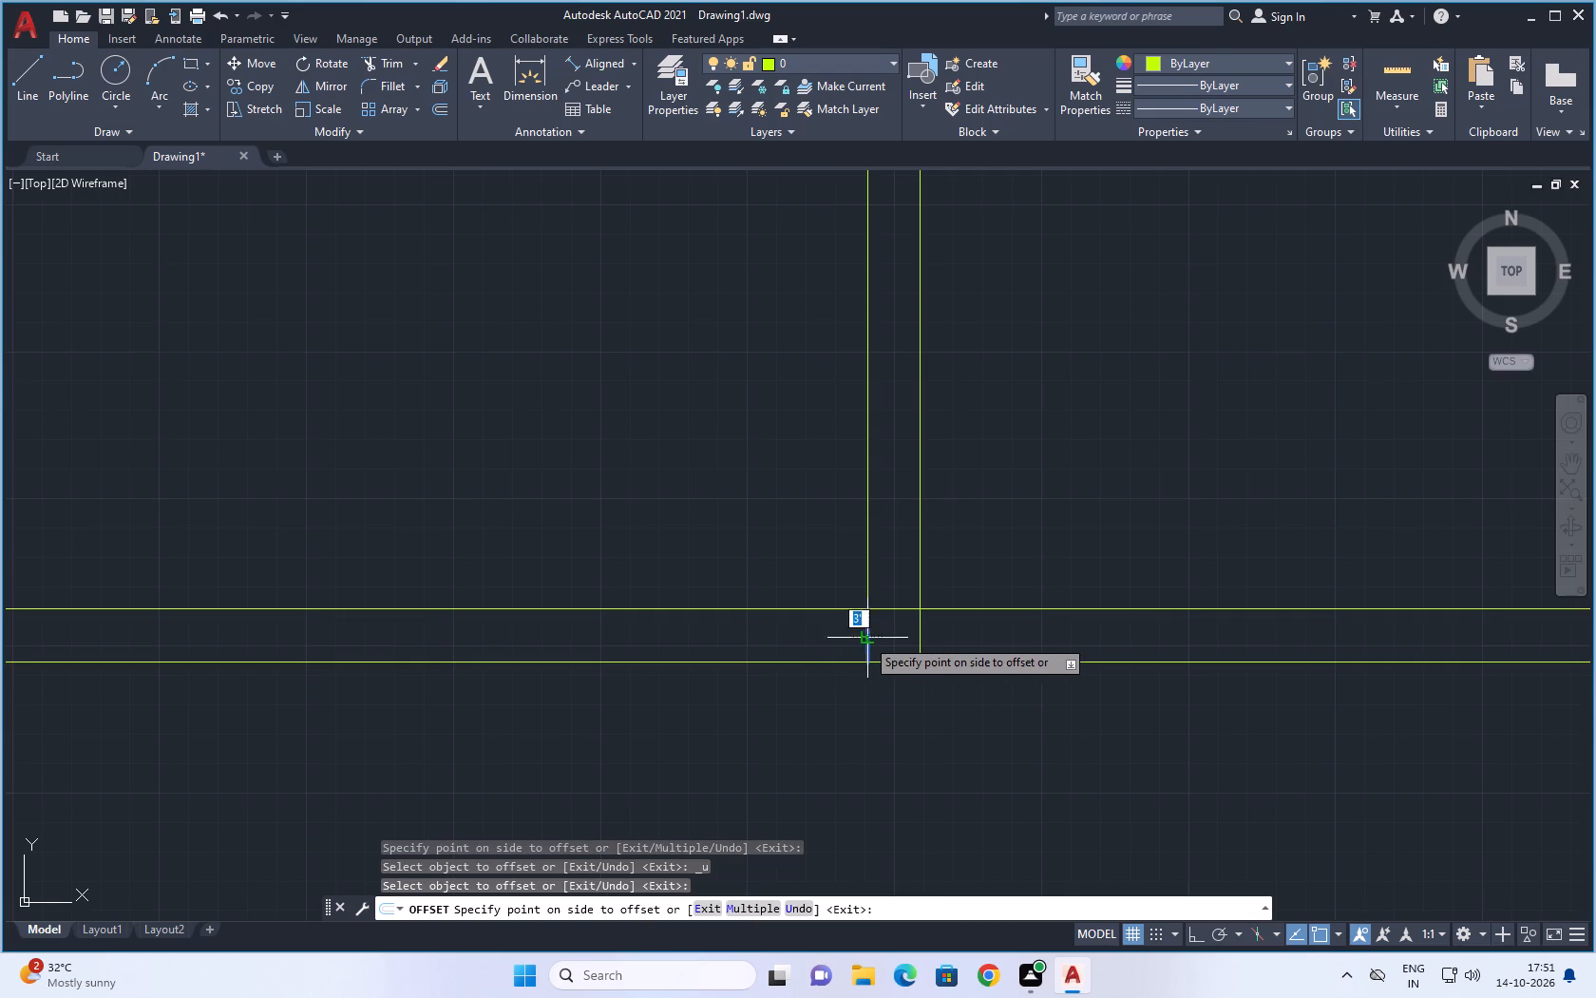
pyautogui.write('6"')
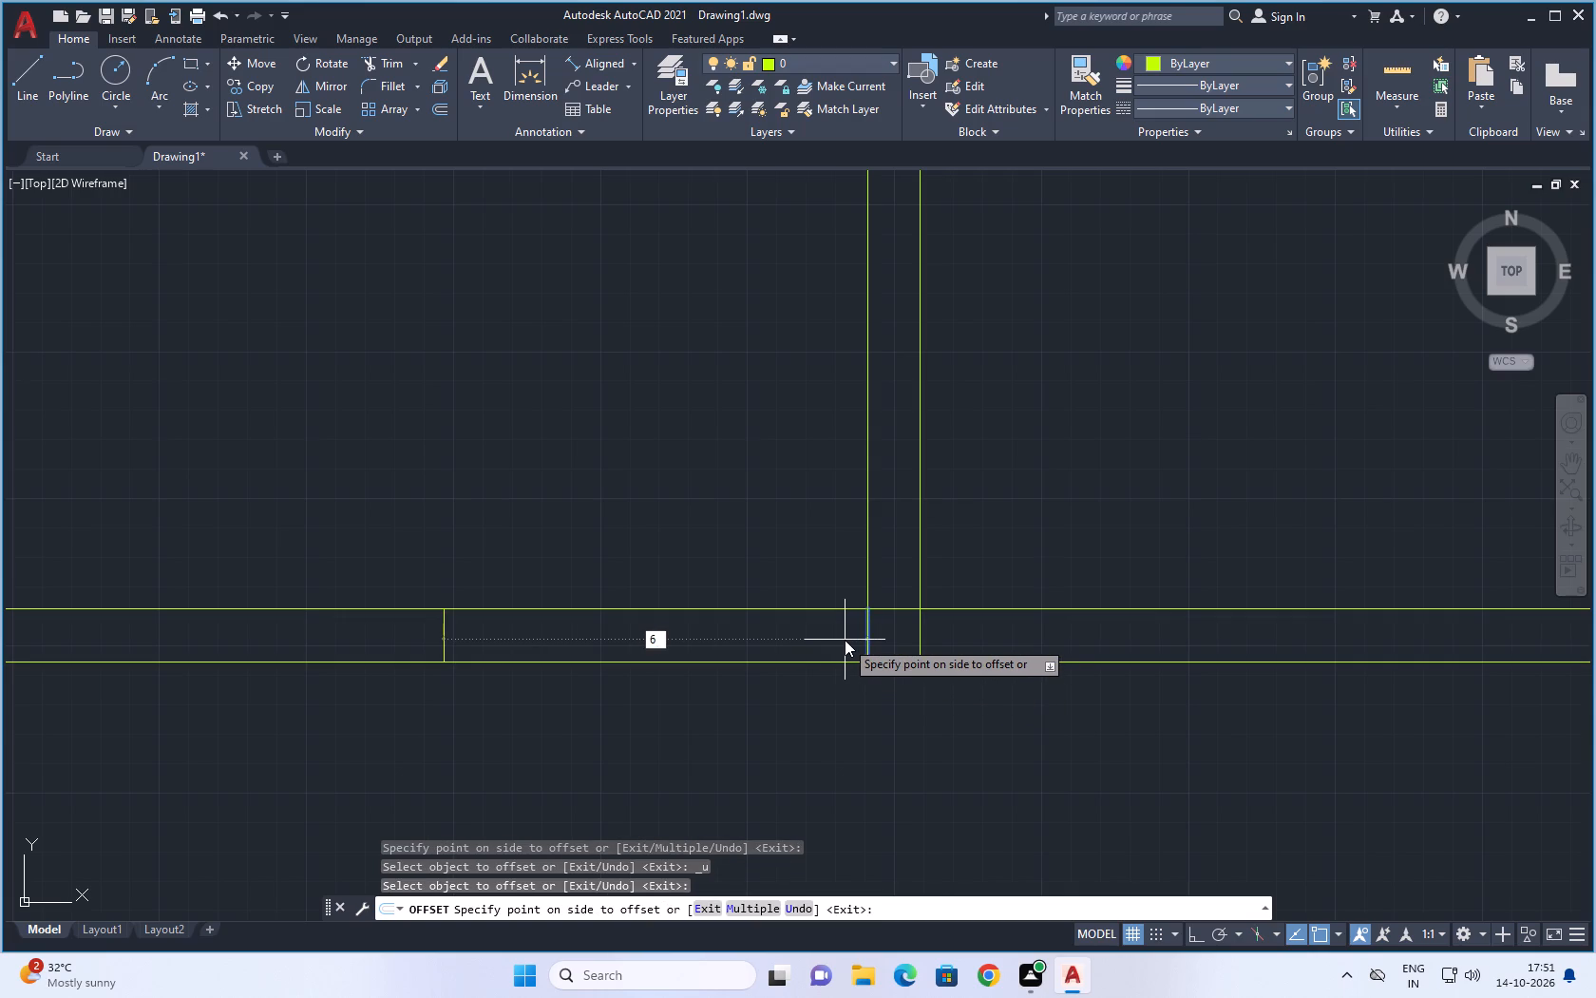
pyautogui.press('Return')
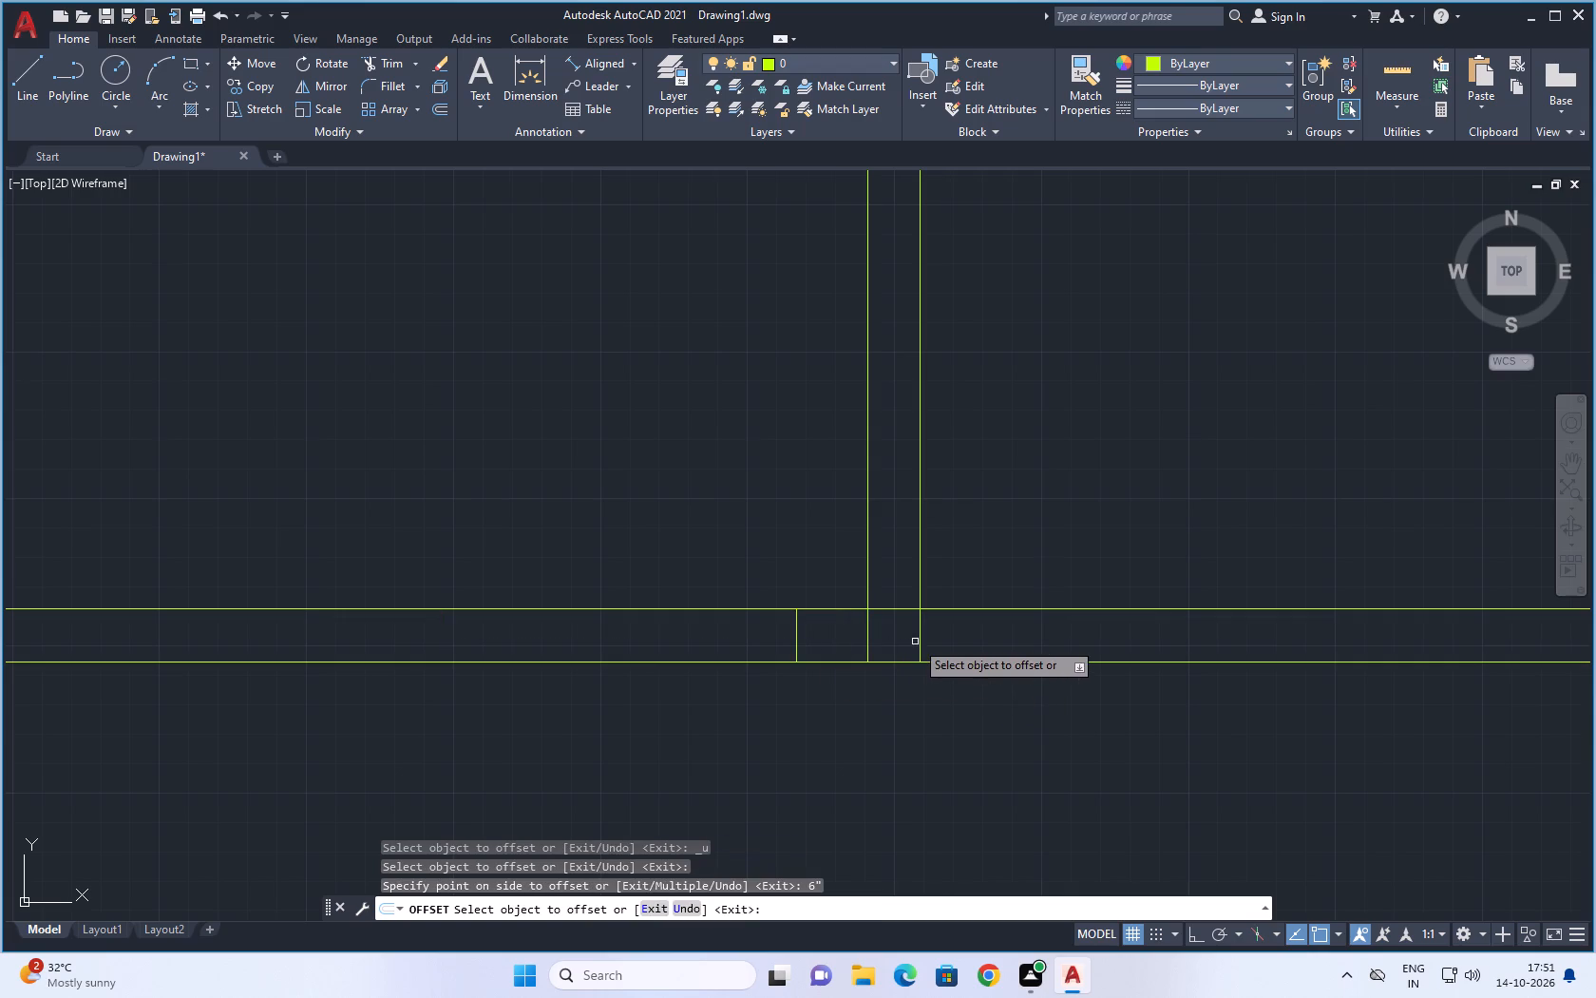
pyautogui.click(920, 643)
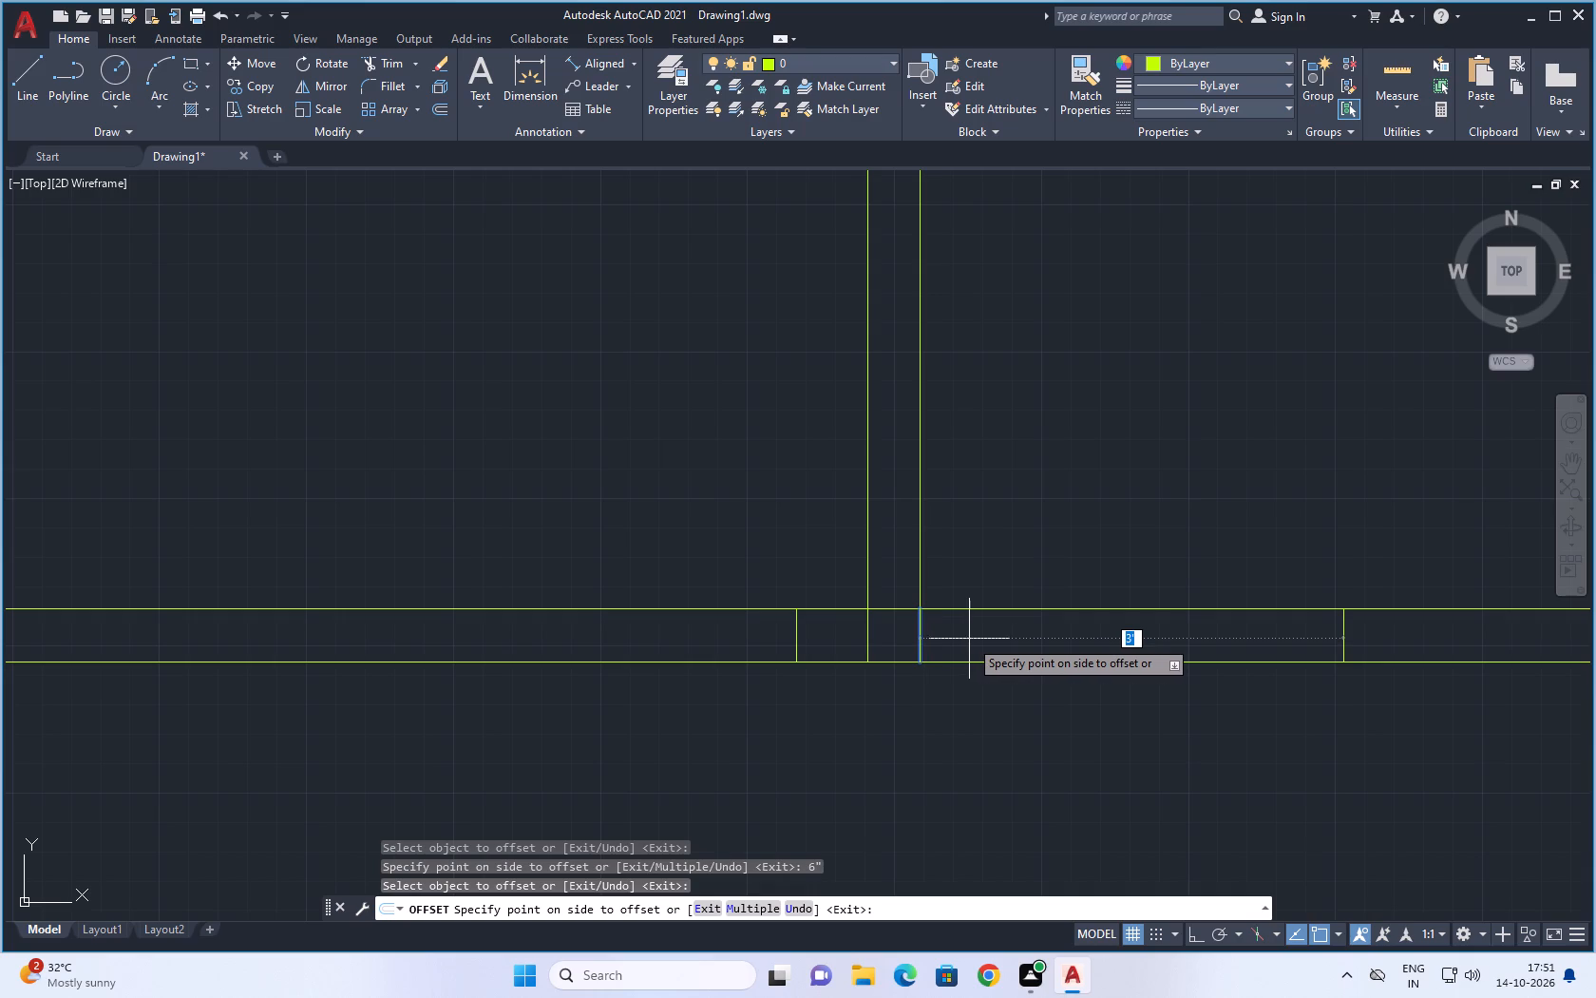
pyautogui.write('6"')
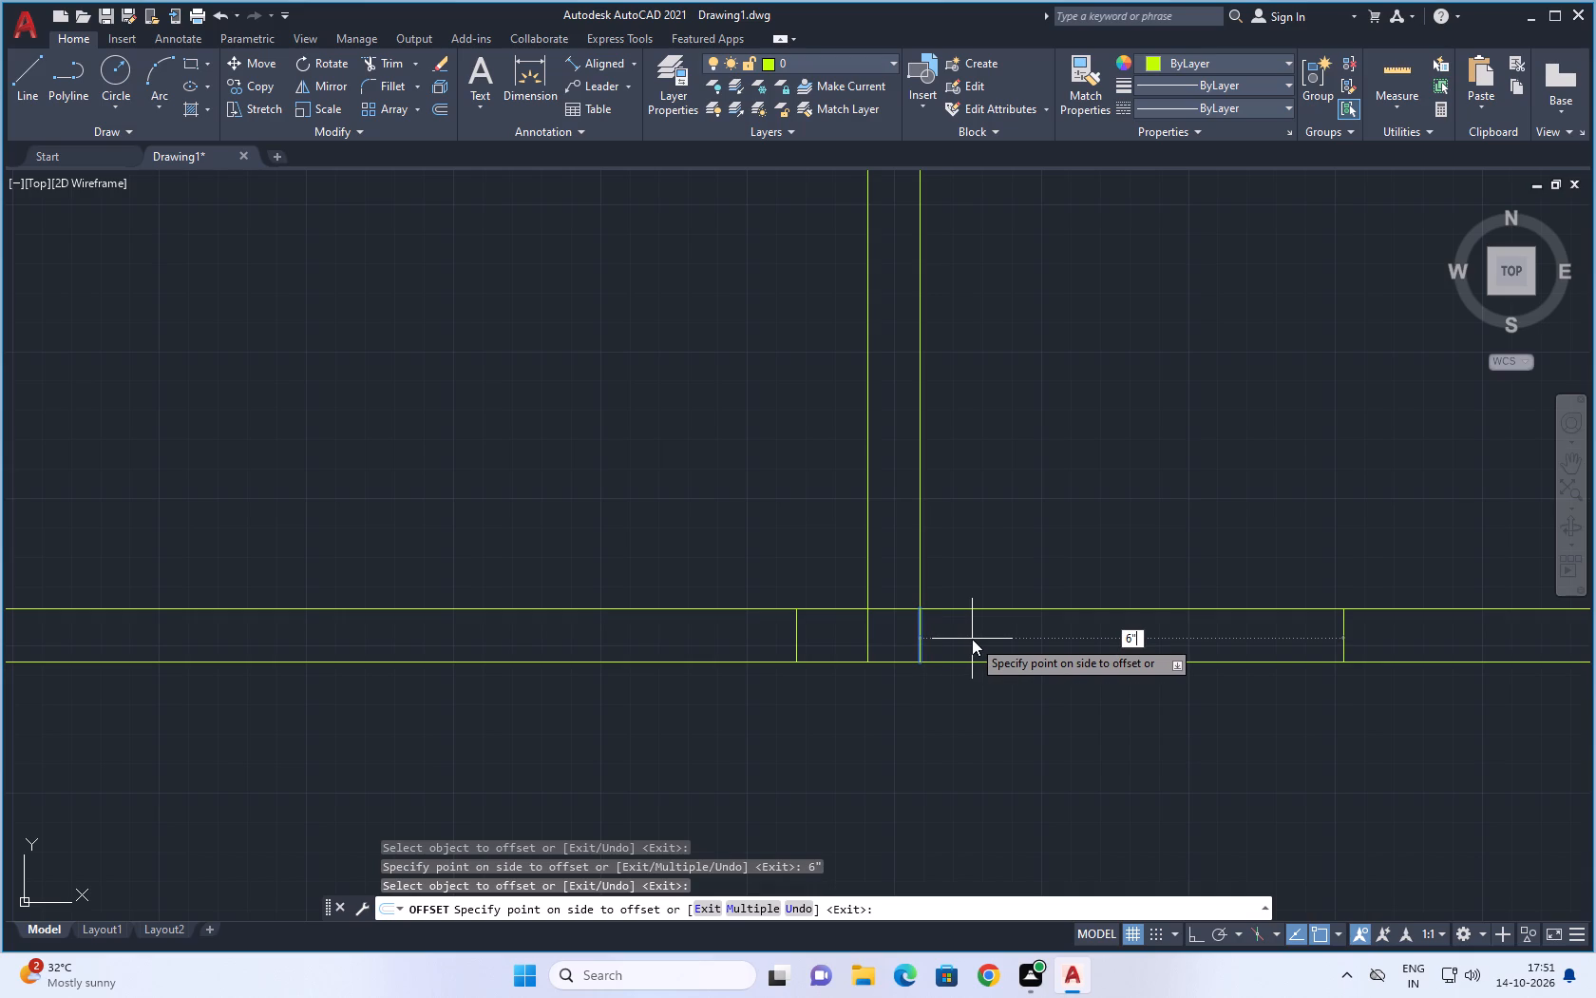
pyautogui.press('Return')
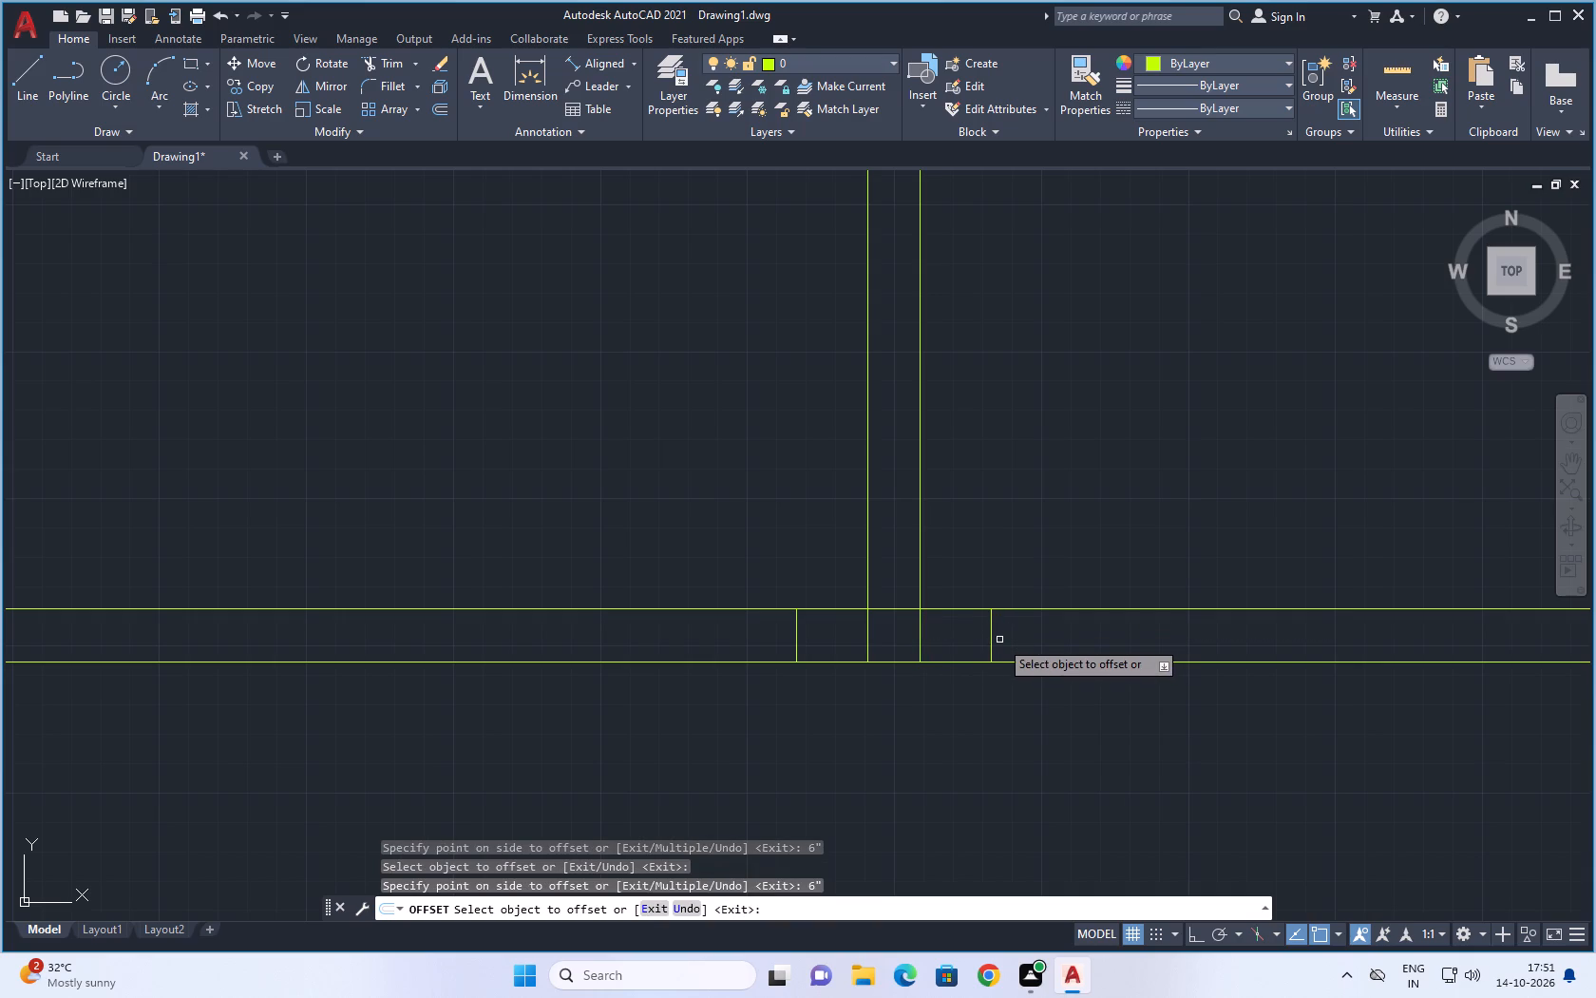
# Offset both new jamb lines 3' further away from the partition to mark the two door widths.
pyautogui.click(993, 643)
pyautogui.click(1089, 630)
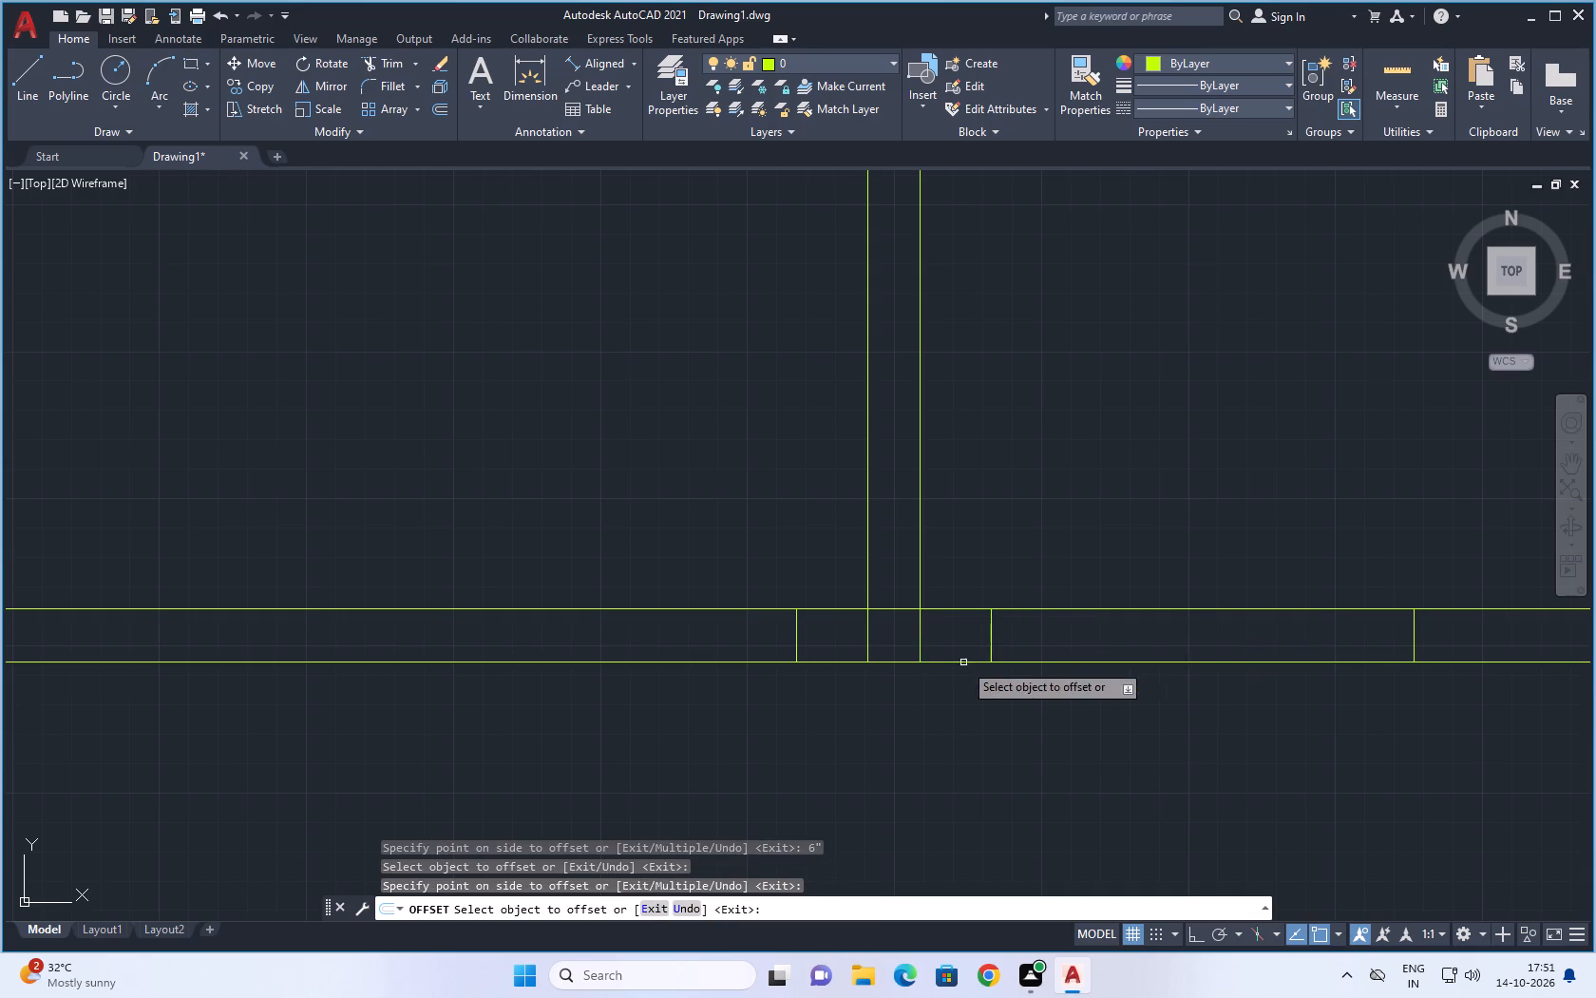
pyautogui.click(796, 632)
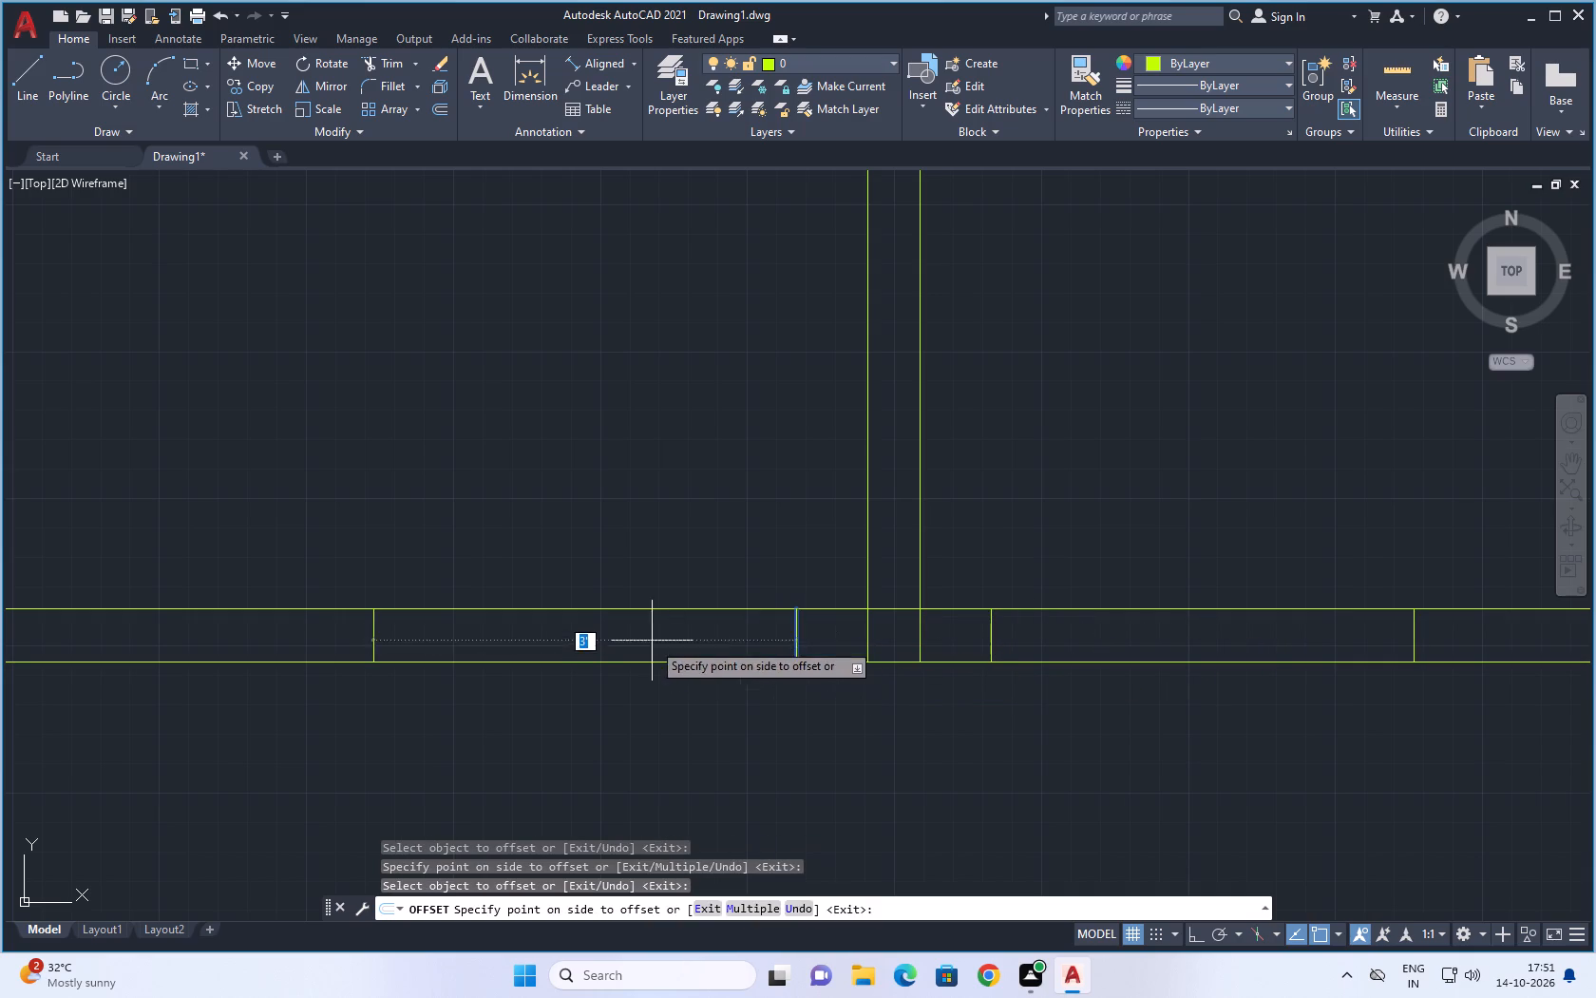
pyautogui.click(650, 636)
# Offset the short line across the middle vertical partition, level with the adjoining cross partition's lower line, 4' downward.
pyautogui.scroll(-3, 730, 726)
pyautogui.moveTo(880, 757); pyautogui.dragTo(774, 561, button='middle')
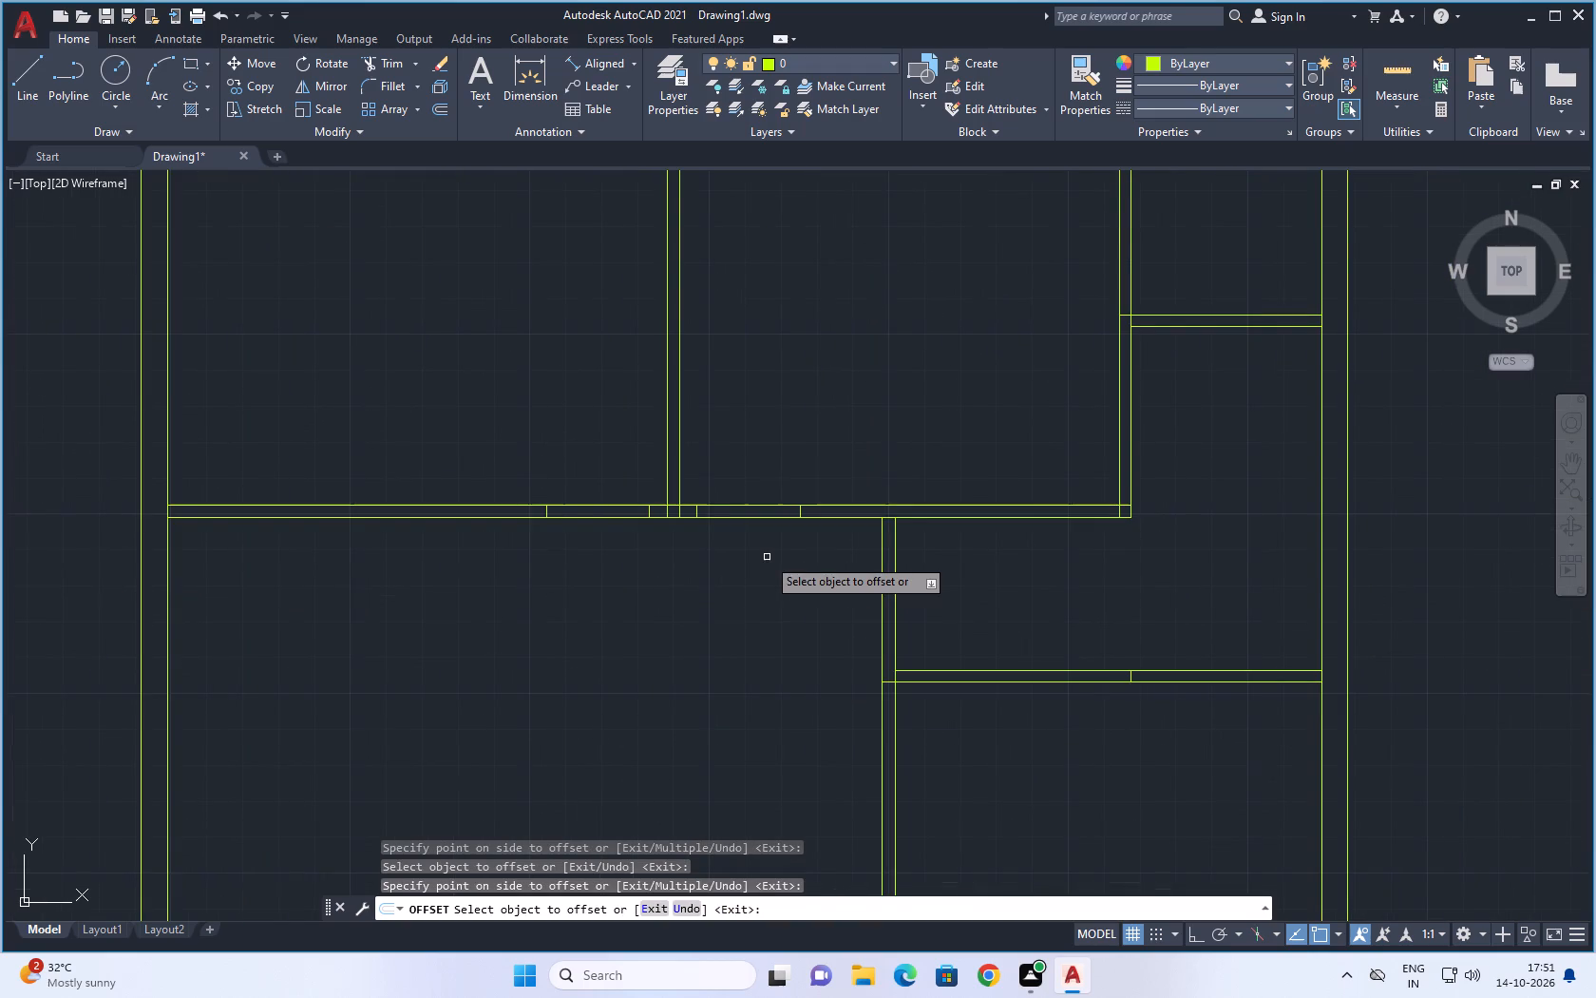
pyautogui.scroll(-1, 892, 685)
pyautogui.moveTo(961, 775); pyautogui.dragTo(882, 646, button='middle')
pyautogui.scroll(3, 810, 547)
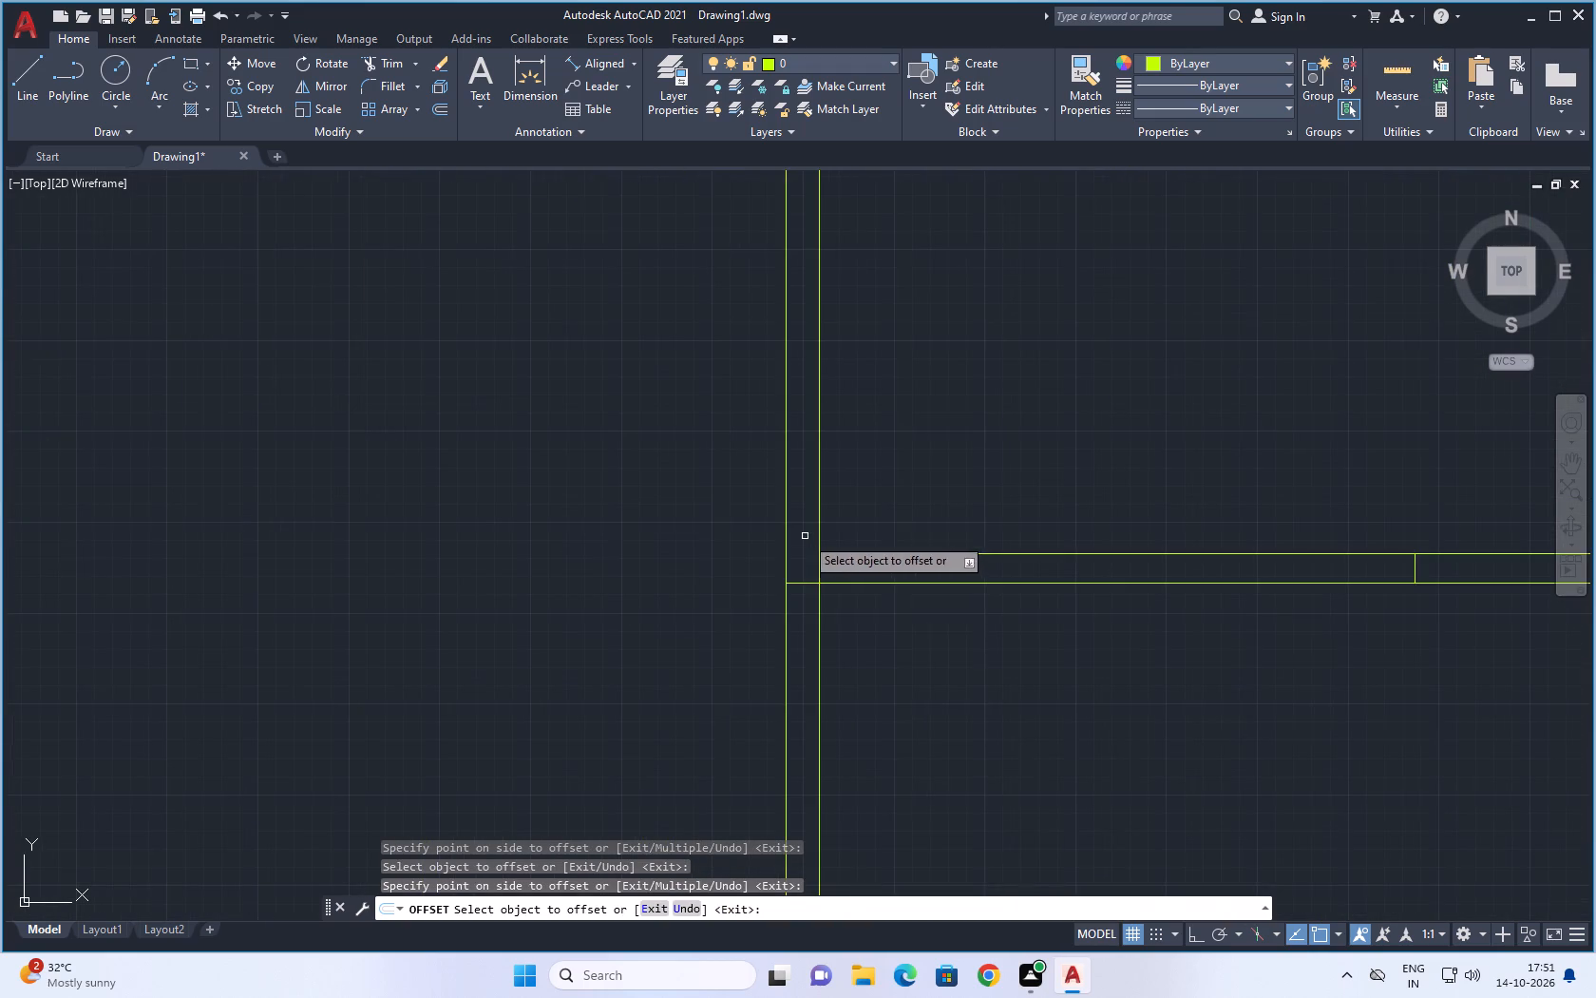
pyautogui.scroll(1, 807, 599)
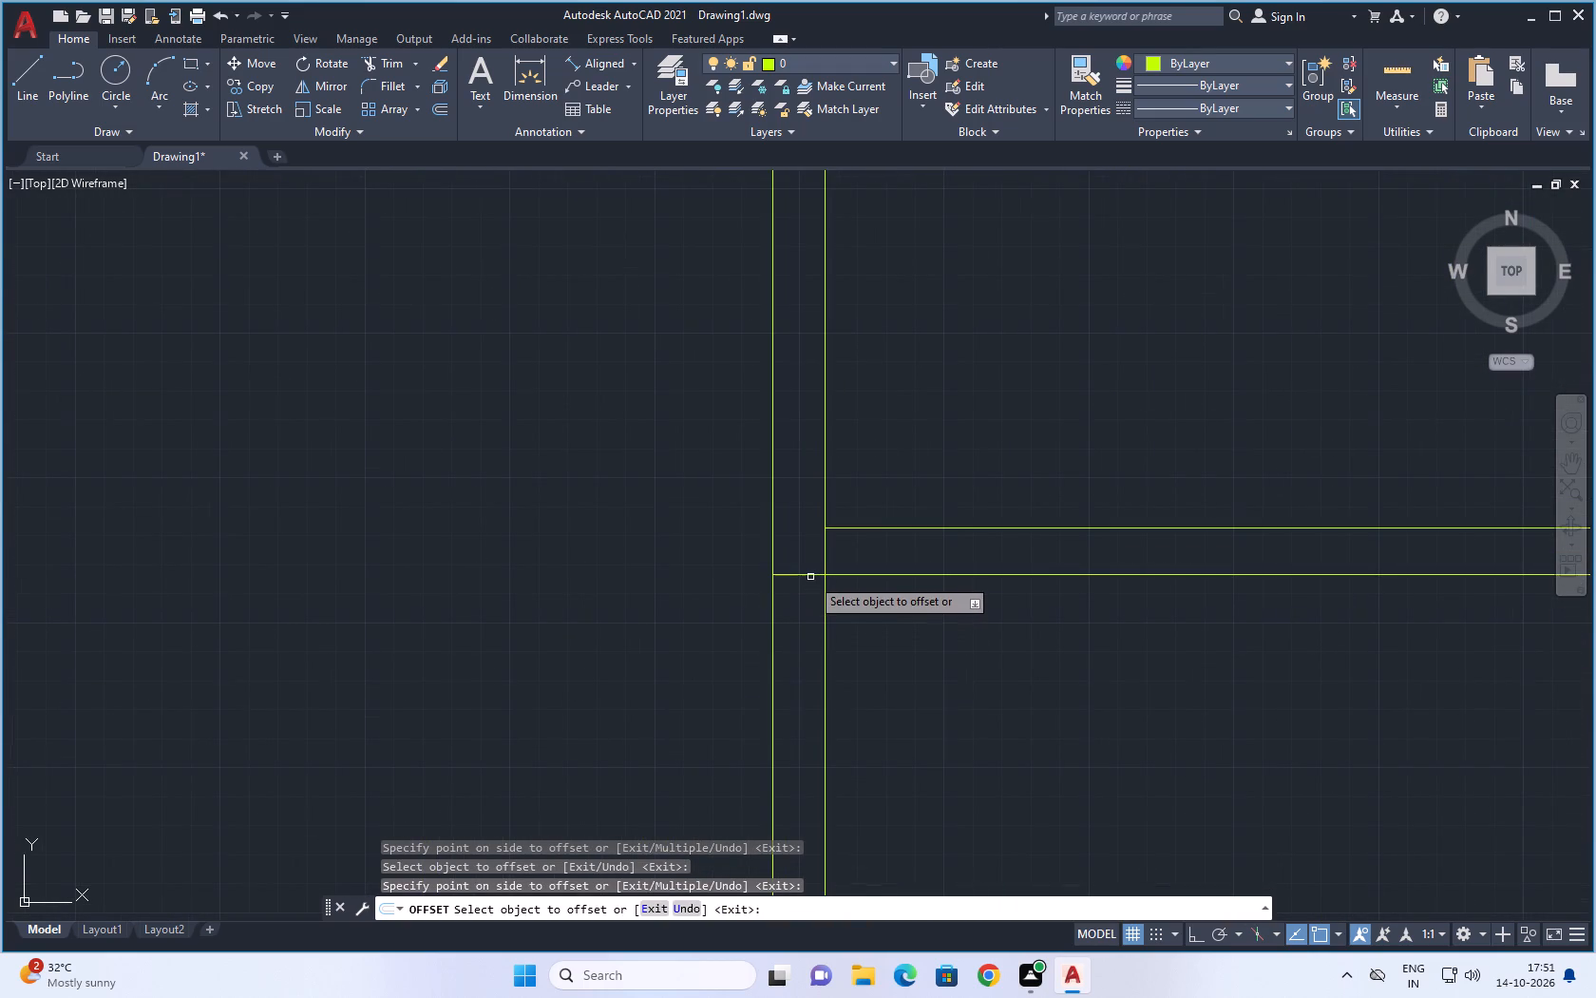
pyautogui.click(810, 575)
pyautogui.press('4')
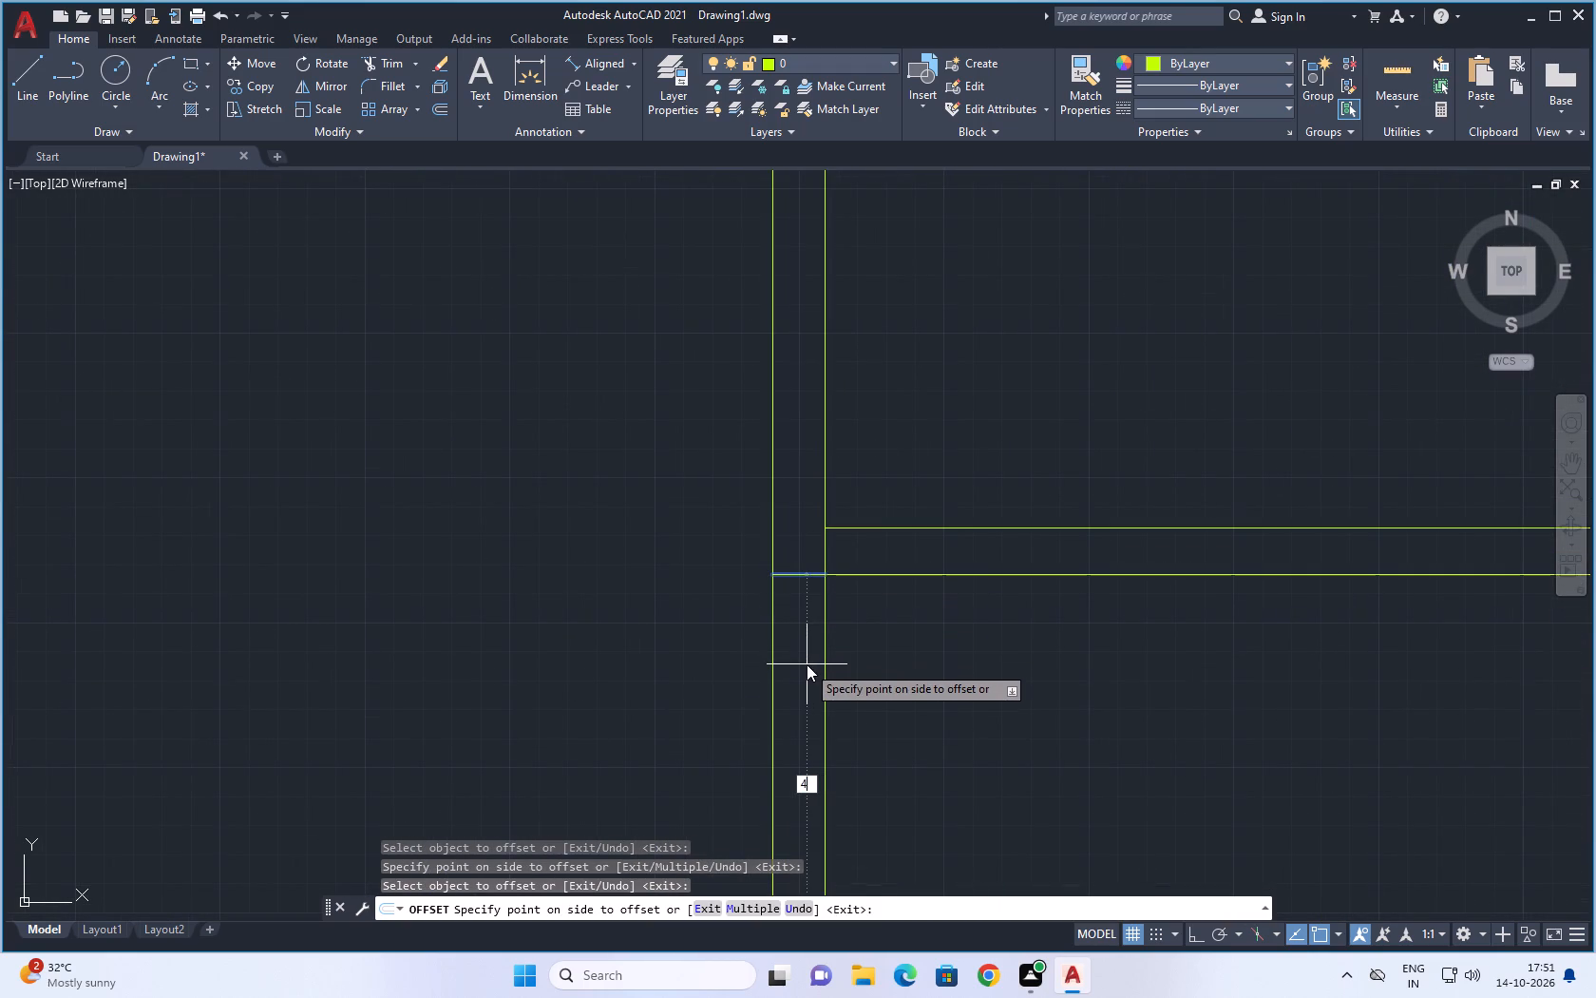
pyautogui.press("'")
pyautogui.press('Return')
# Offset the new jamb line in the middle vertical partition 3' downward to mark the door width.
pyautogui.scroll(-2, 837, 712)
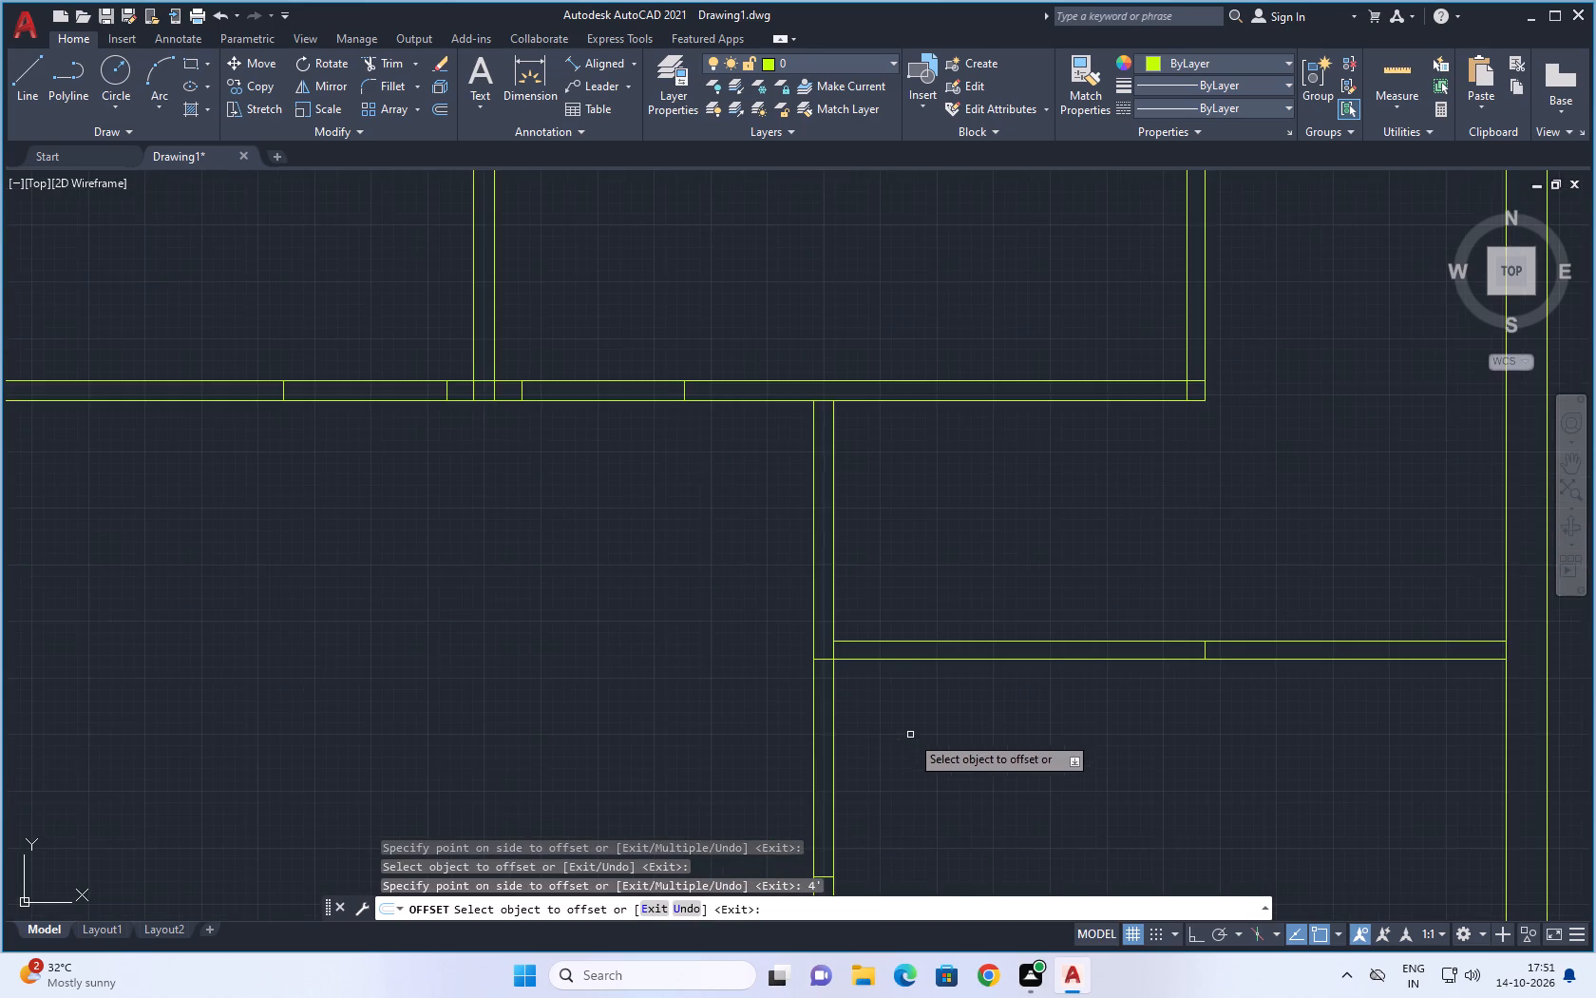
pyautogui.moveTo(915, 740); pyautogui.dragTo(885, 323, button='middle')
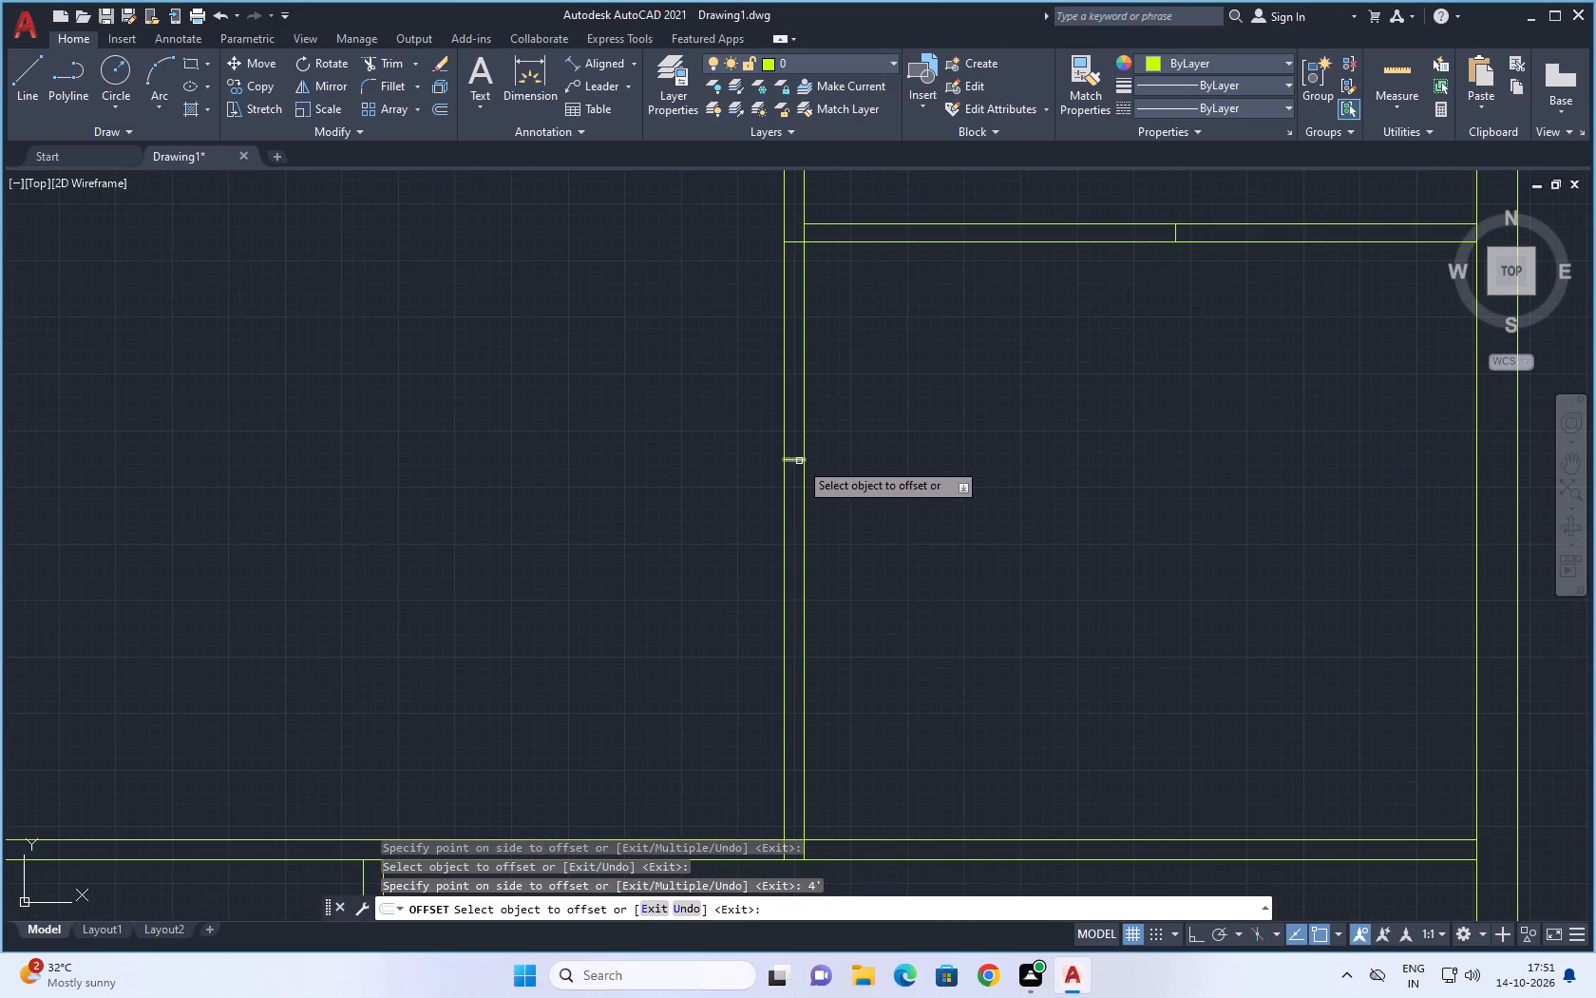
pyautogui.click(799, 461)
pyautogui.press('3')
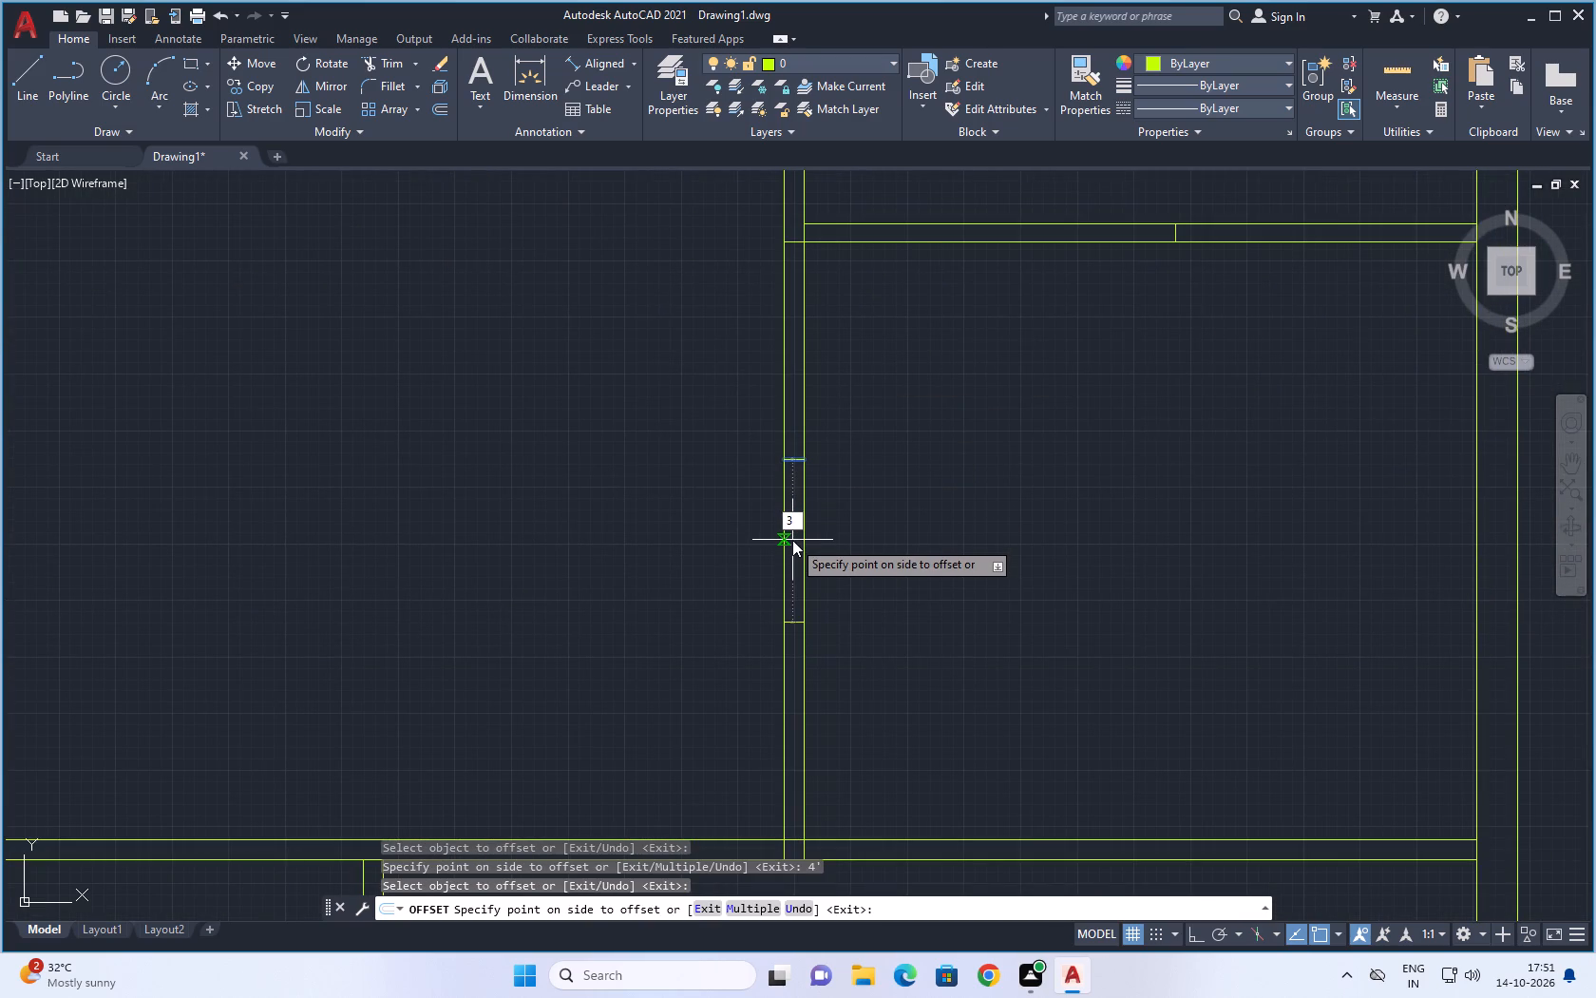
pyautogui.press("'")
pyautogui.press('Return')
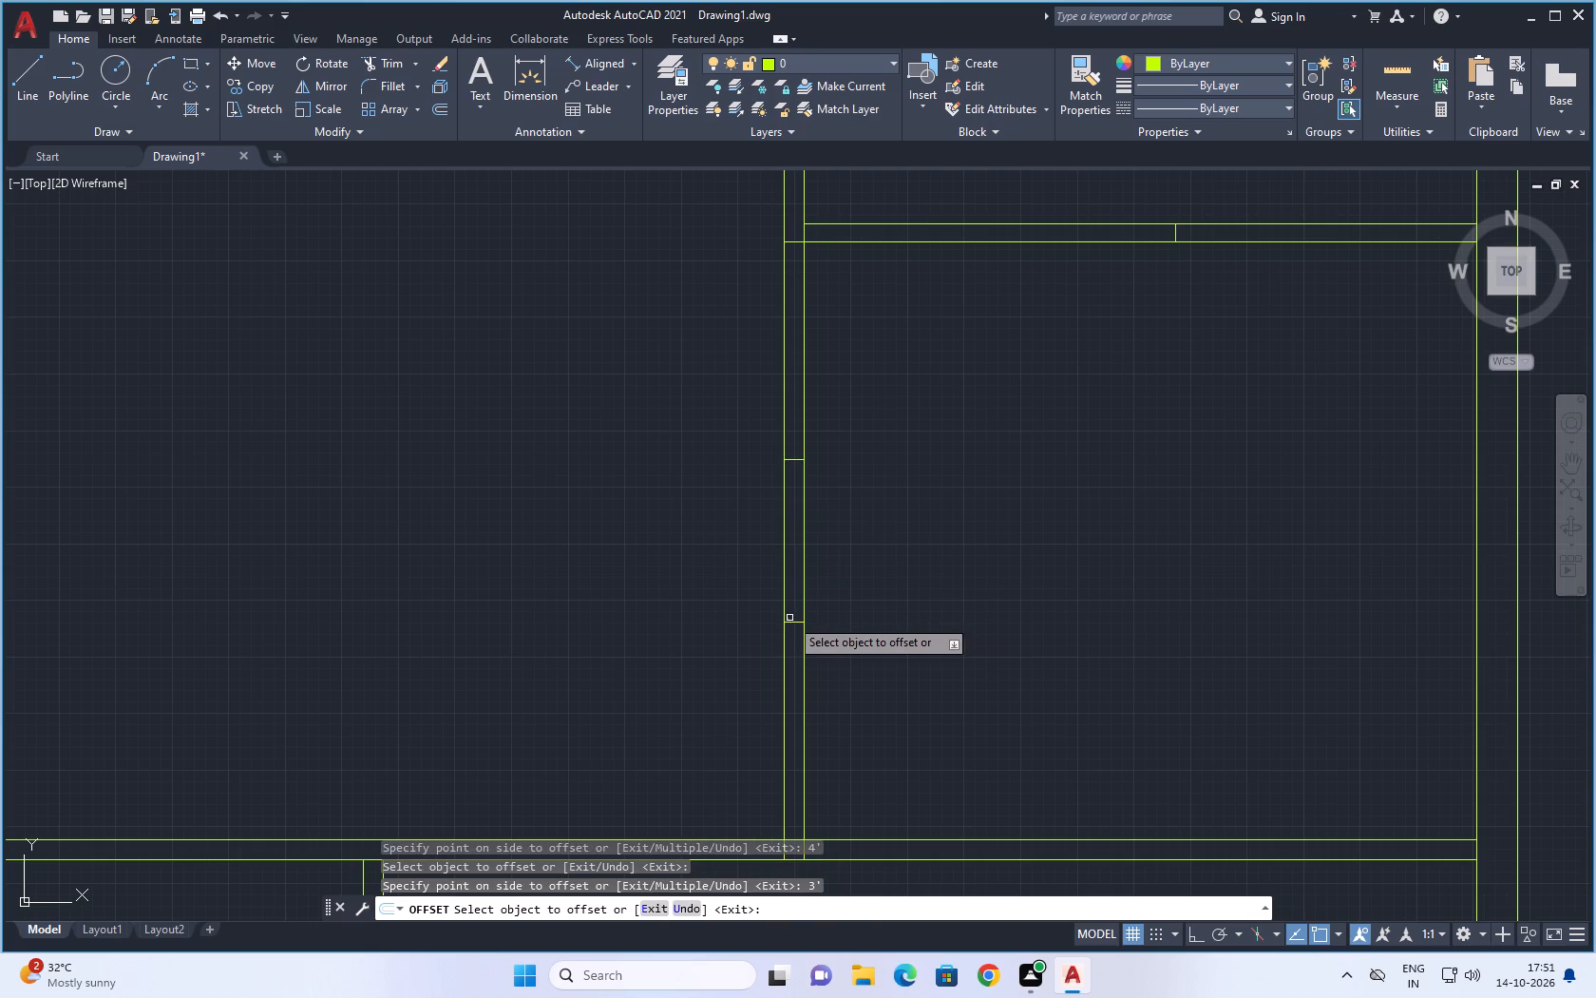
pyautogui.click(792, 620)
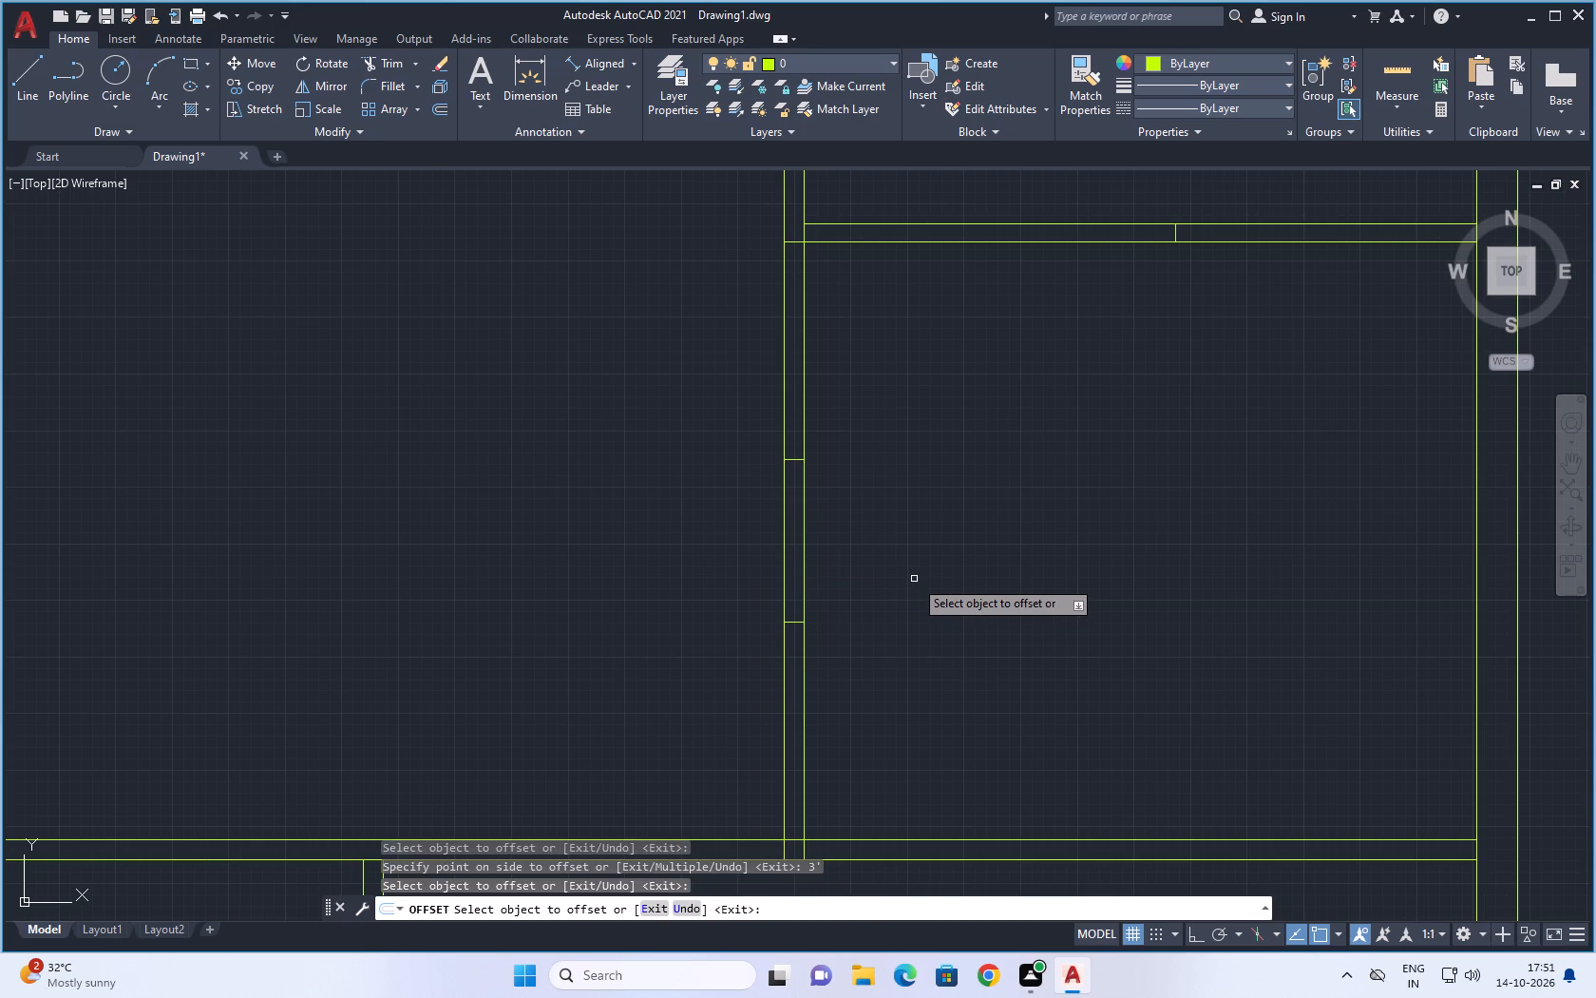
# Offset the short line across the right-hand cross partition, east of the middle vertical partition, 3' to the right.
pyautogui.press('Escape')
pyautogui.scroll(-1, 914, 579)
pyautogui.moveTo(951, 583); pyautogui.dragTo(865, 620, button='middle')
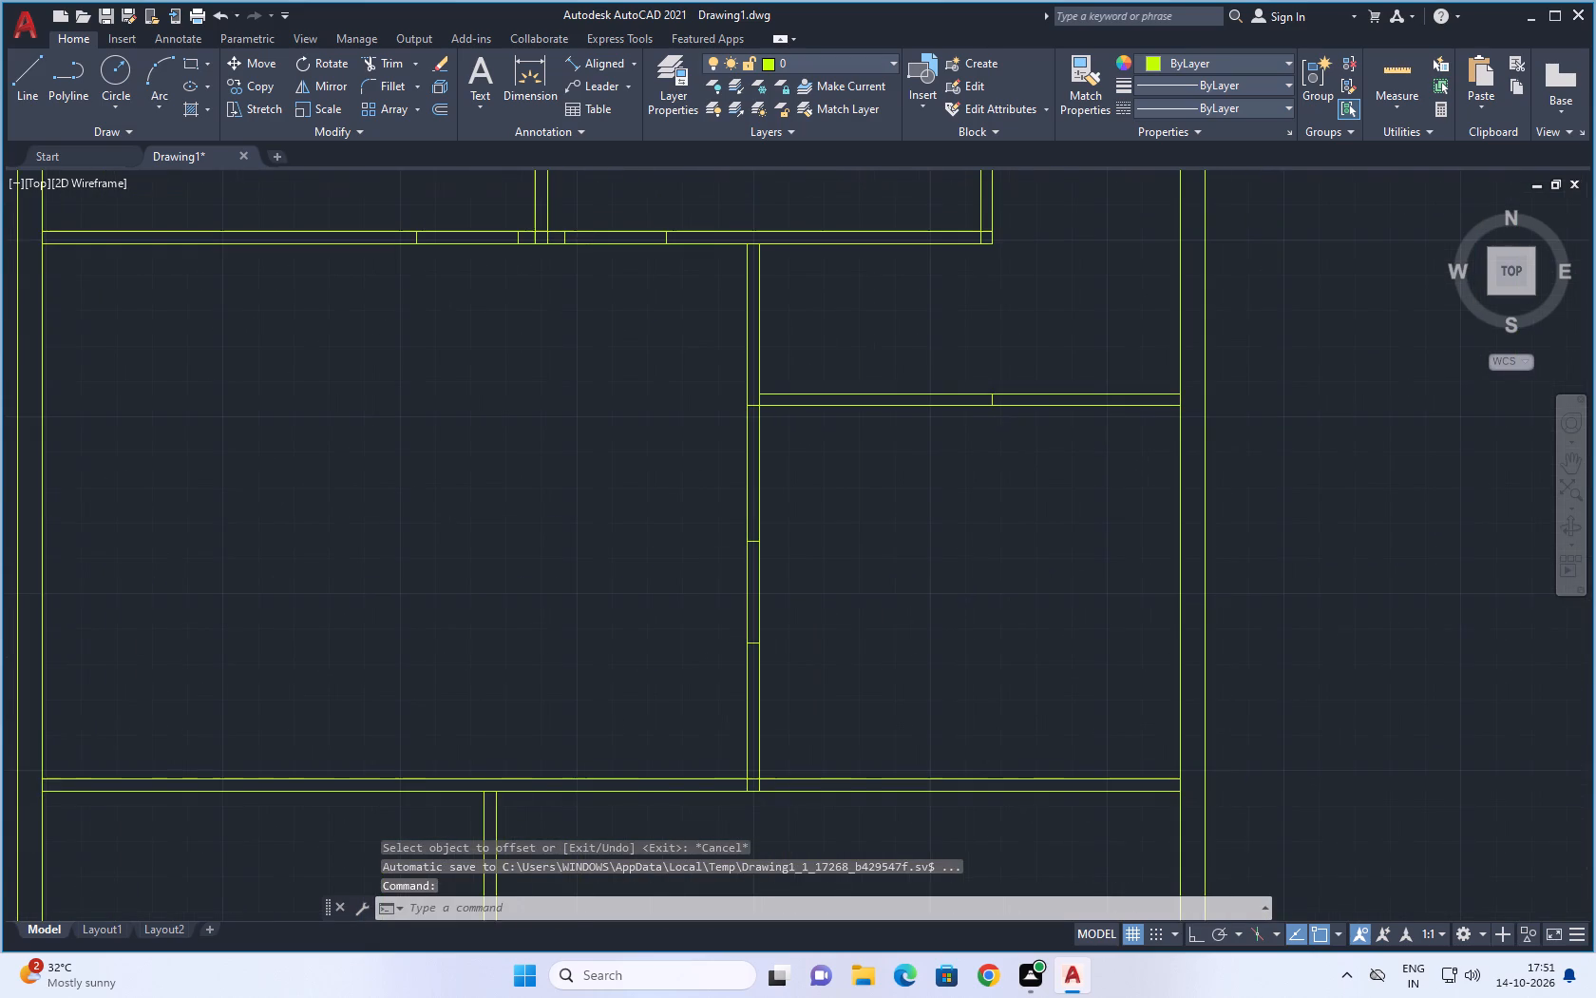
pyautogui.press('space')
pyautogui.moveTo(969, 534); pyautogui.dragTo(904, 644, button='middle')
pyautogui.scroll(3, 920, 559)
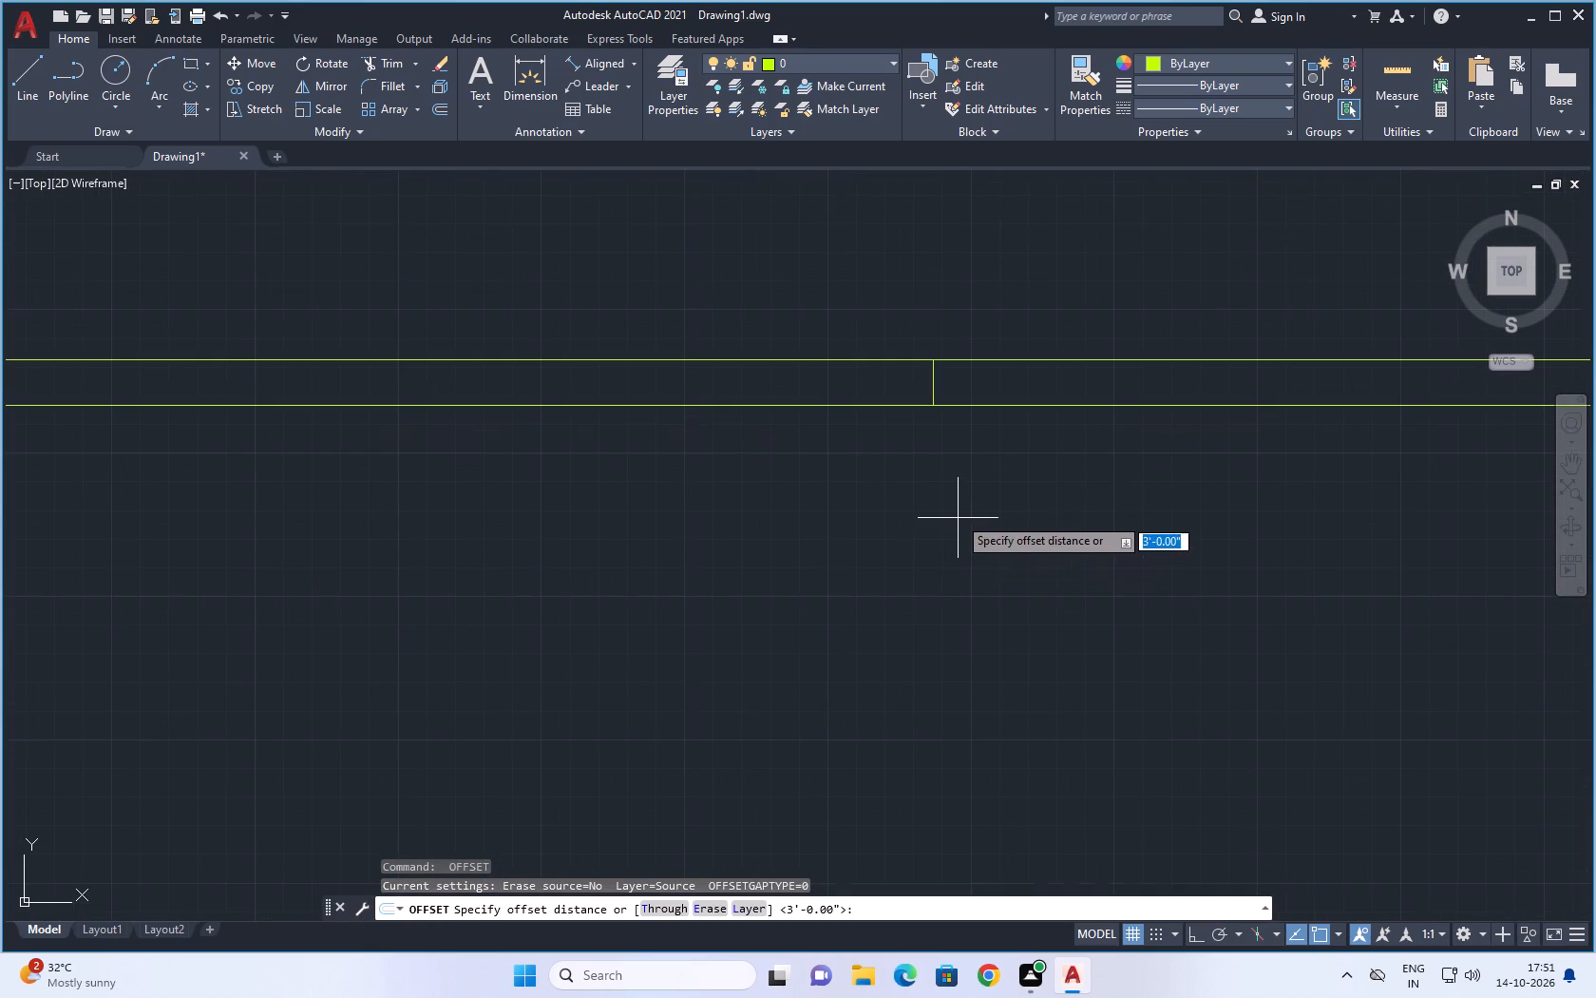
pyautogui.press('space')
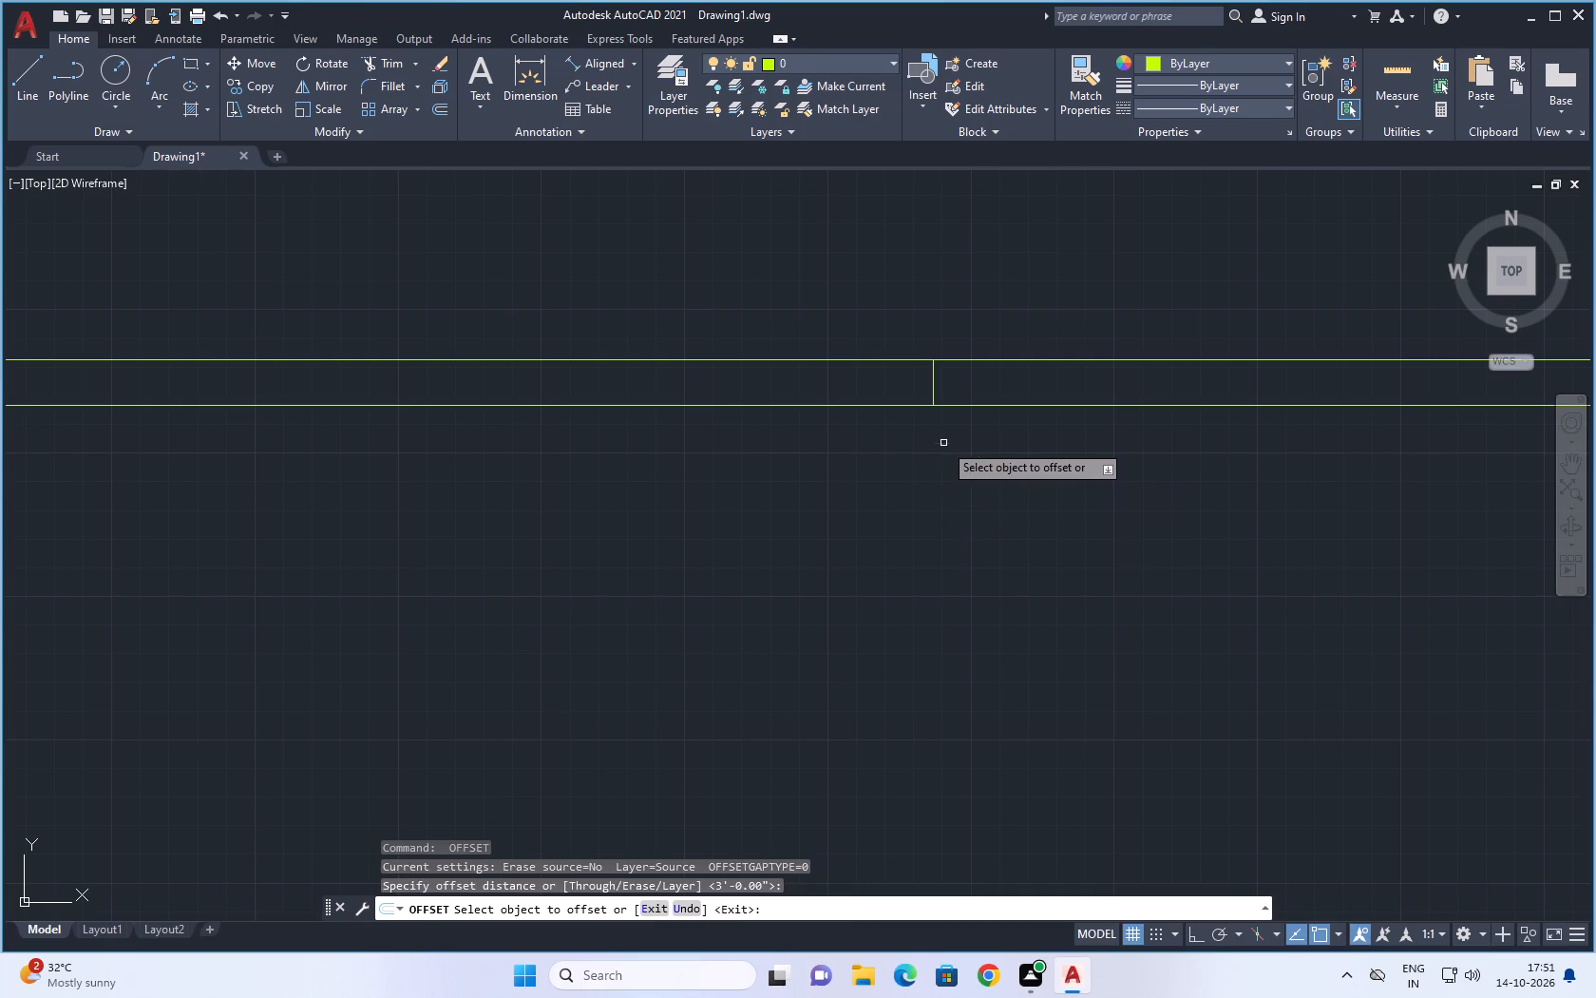
pyautogui.click(935, 387)
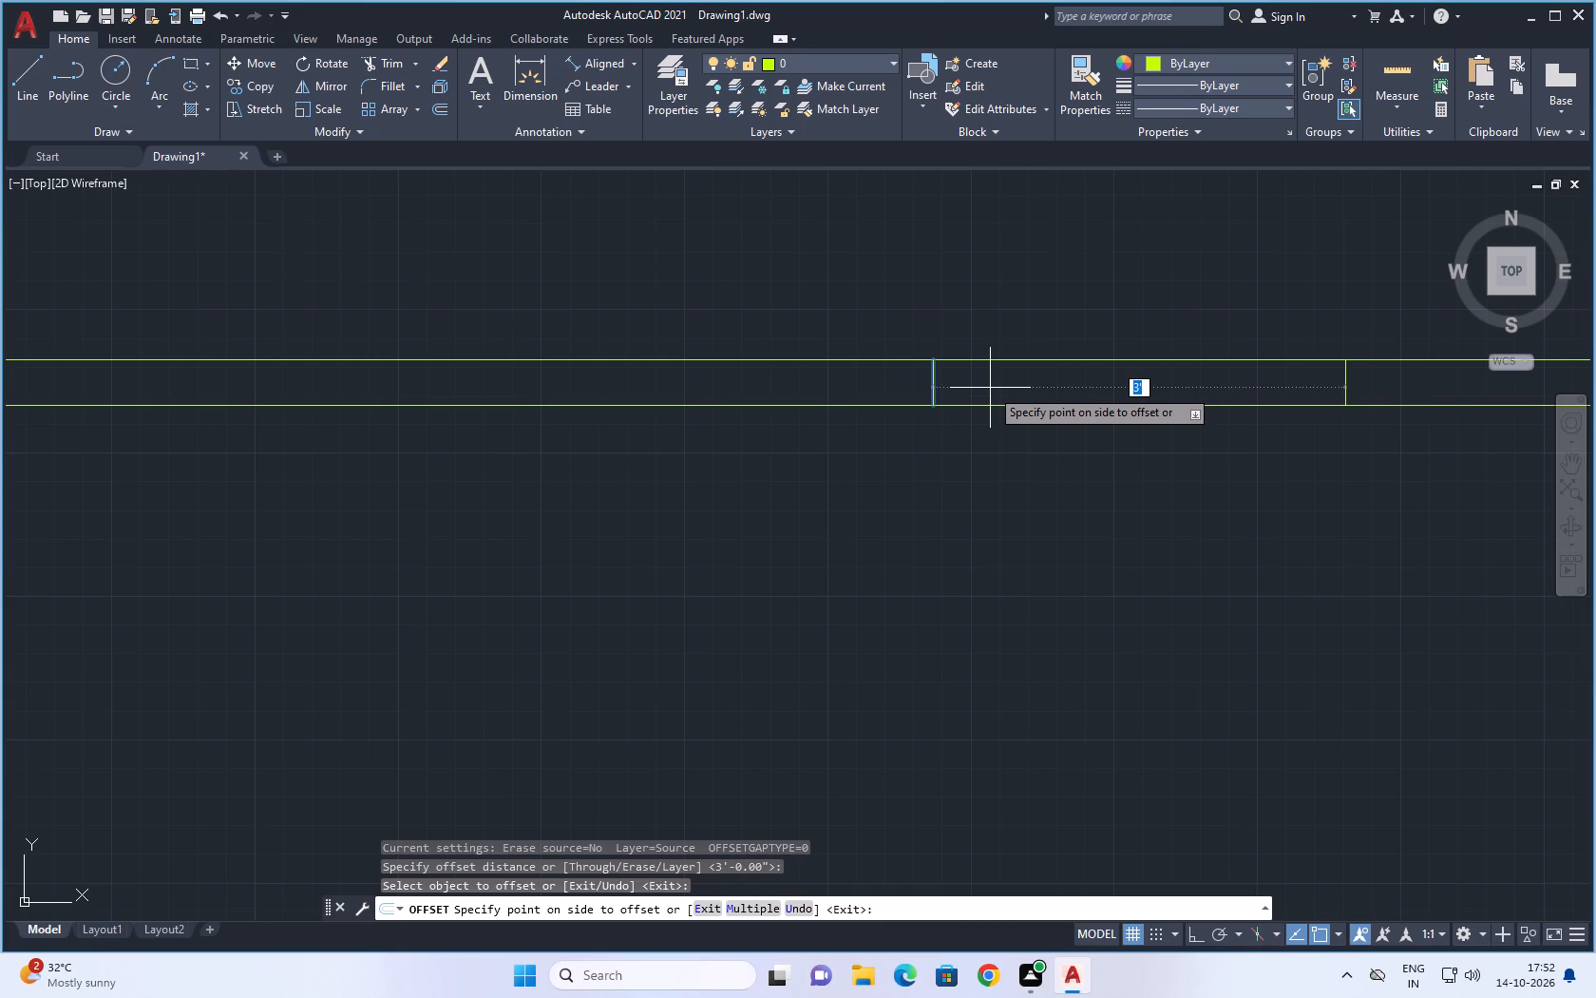
pyautogui.write("3'")
pyautogui.press('Return')
pyautogui.scroll(-4, 1155, 377)
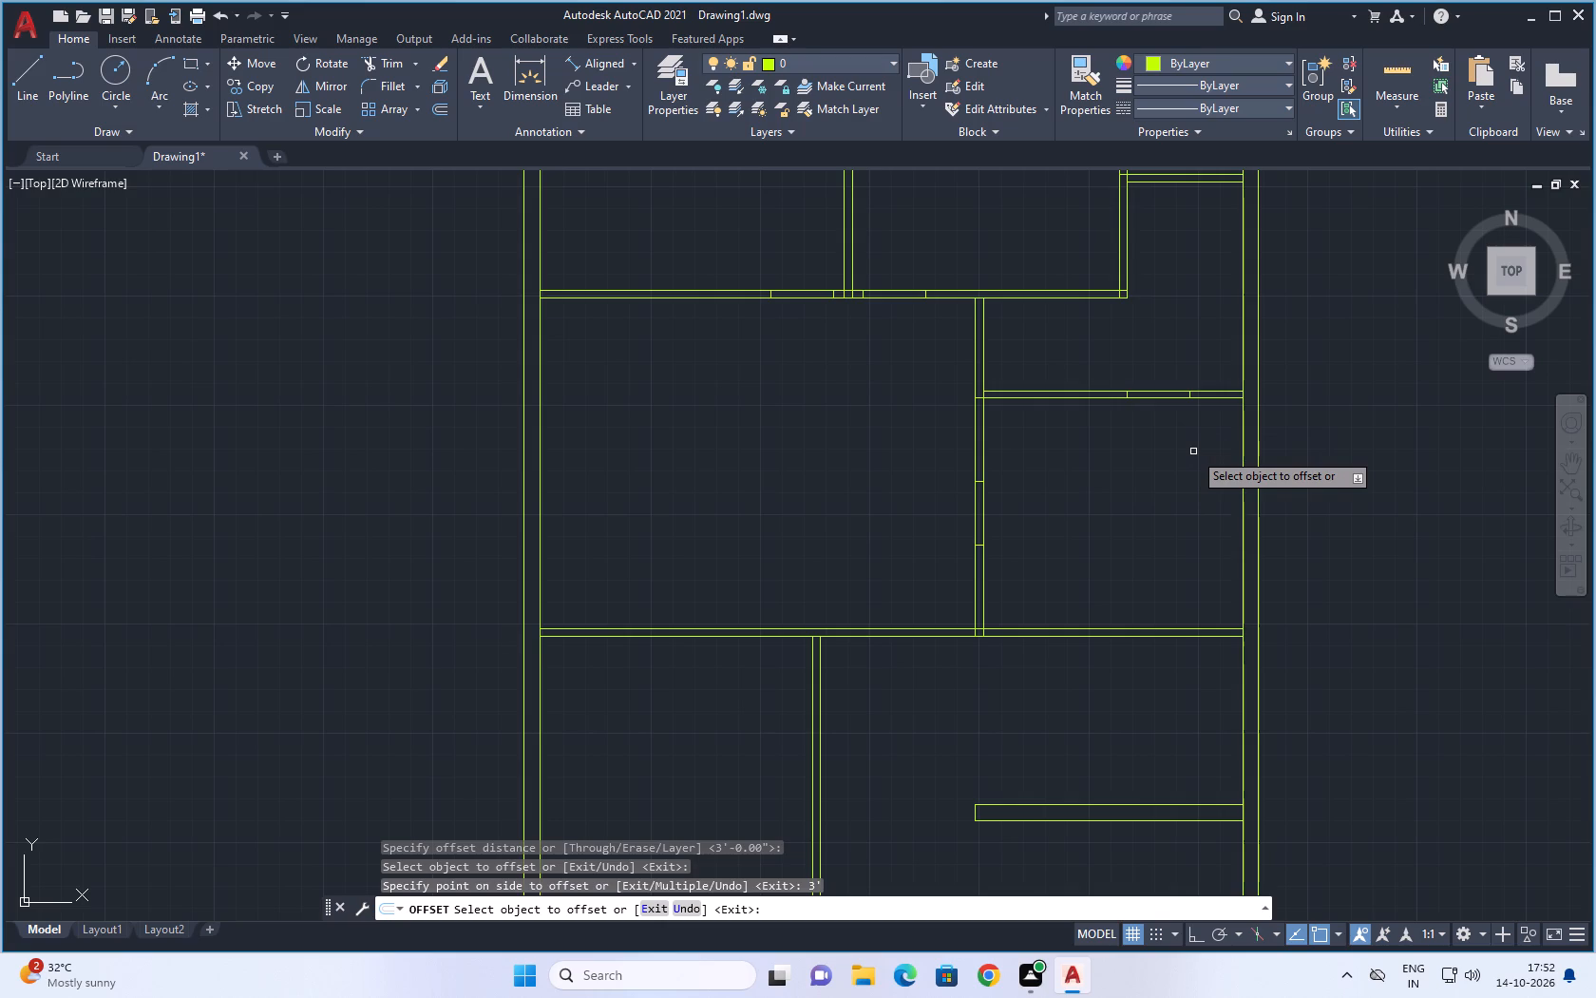
# Offset that cross partition's original short line 6" to the right, and the resulting jamb line 3' further right.
pyautogui.scroll(3, 1113, 393)
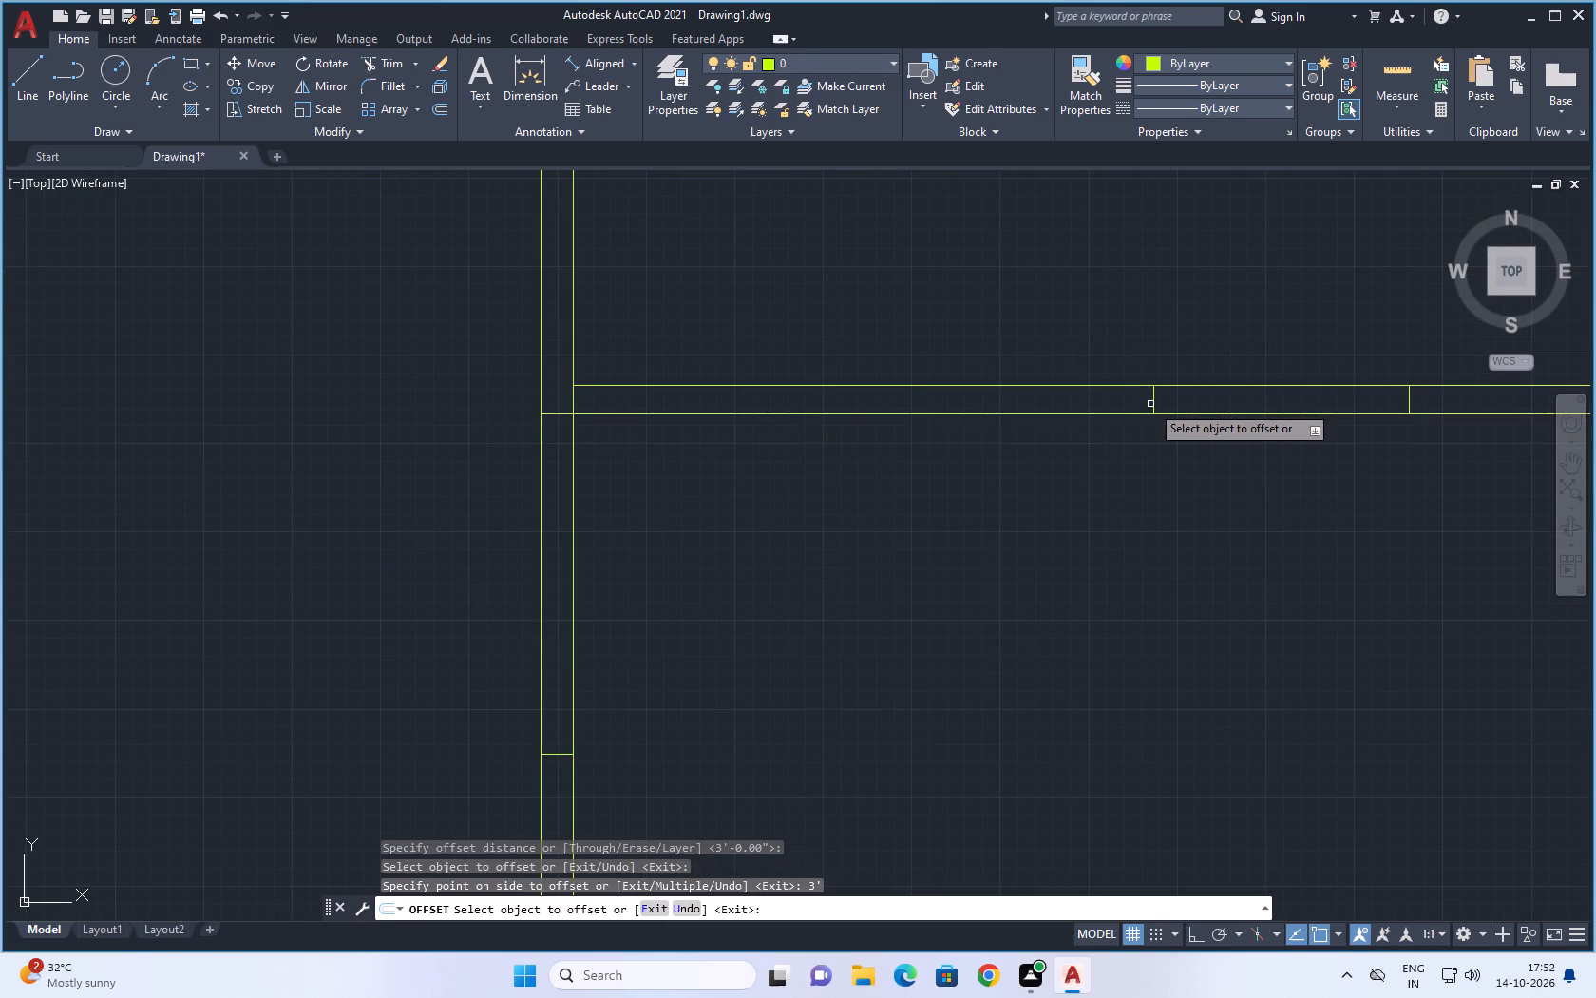
pyautogui.click(1153, 404)
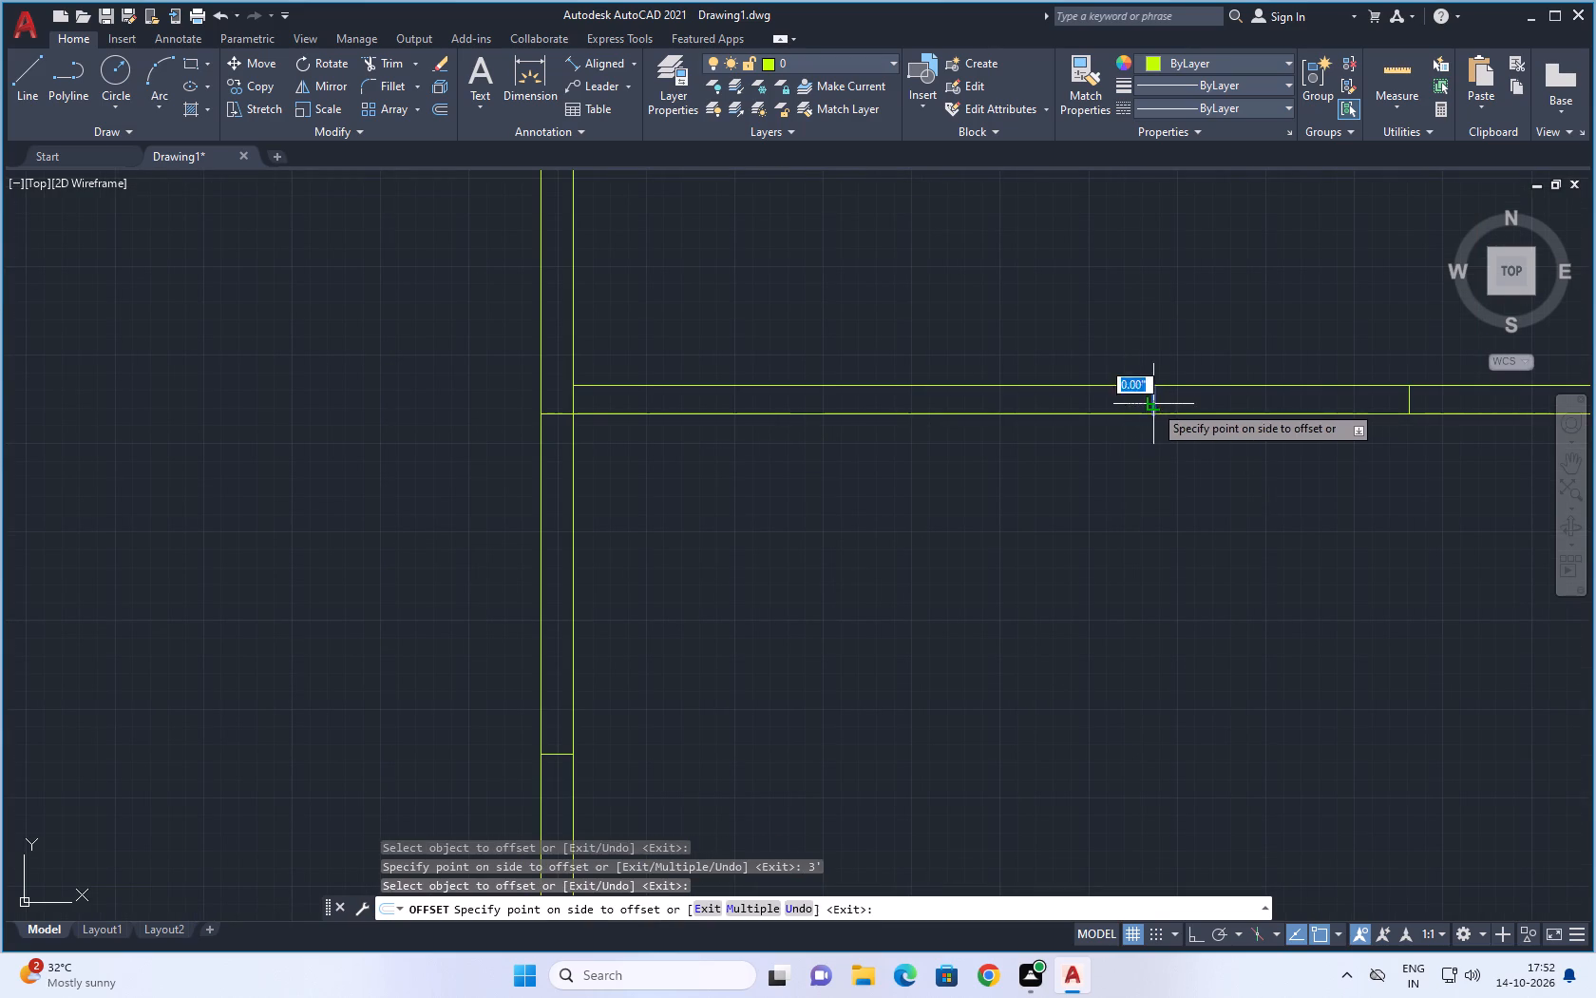
pyautogui.write('6"')
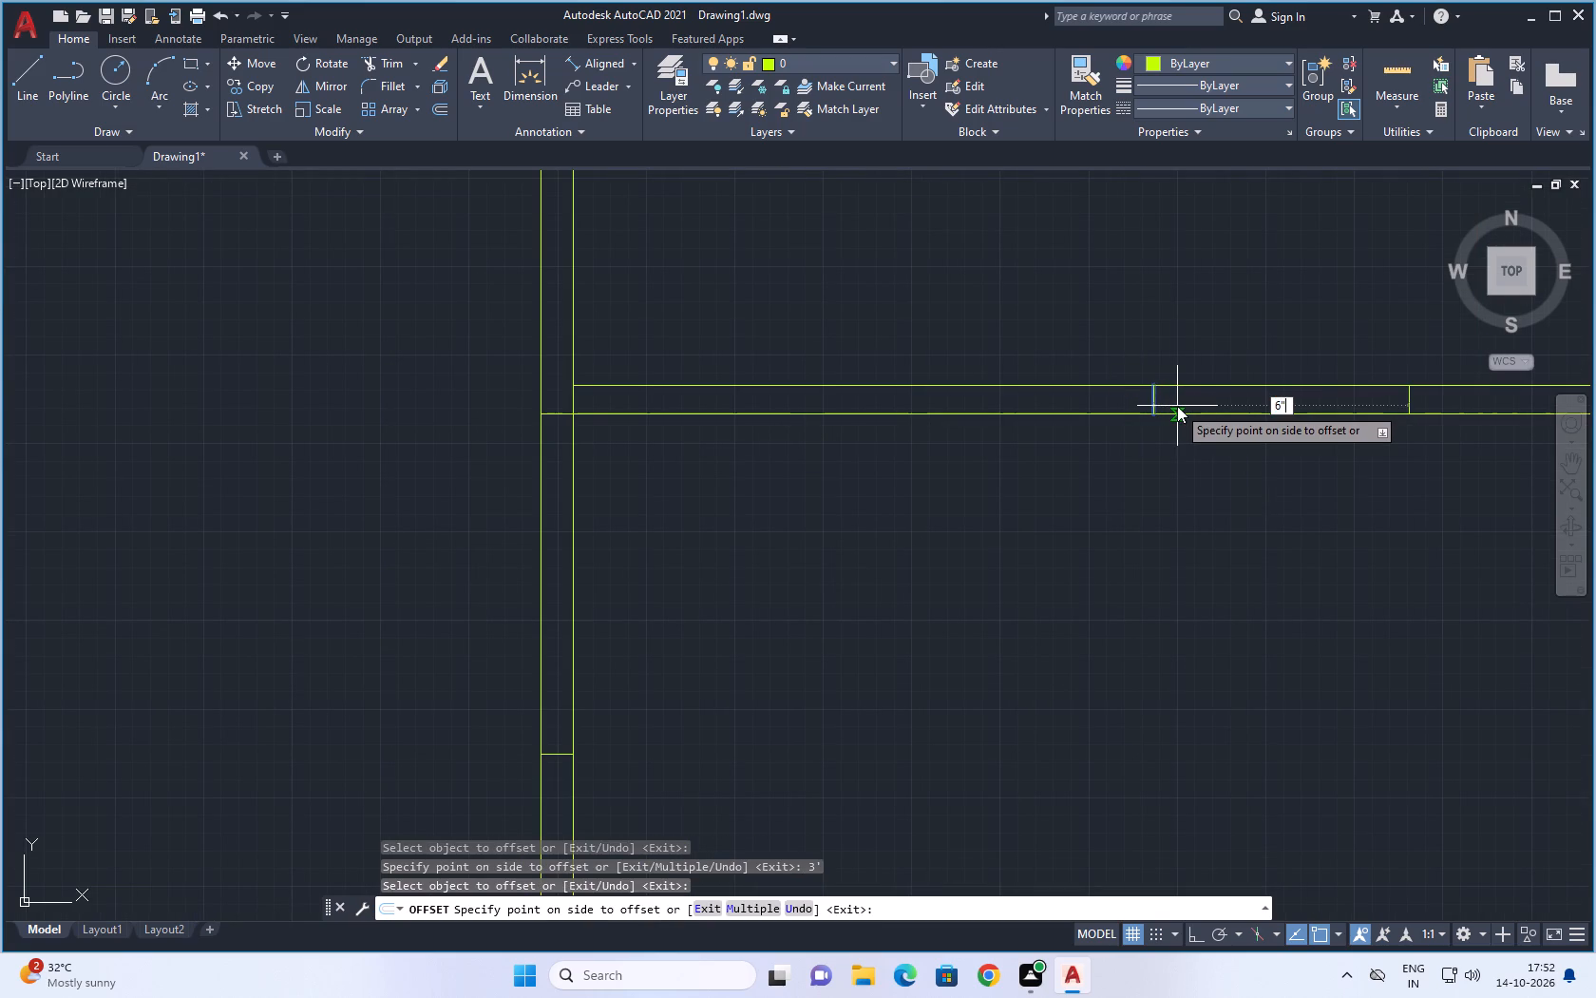
pyautogui.press('Return')
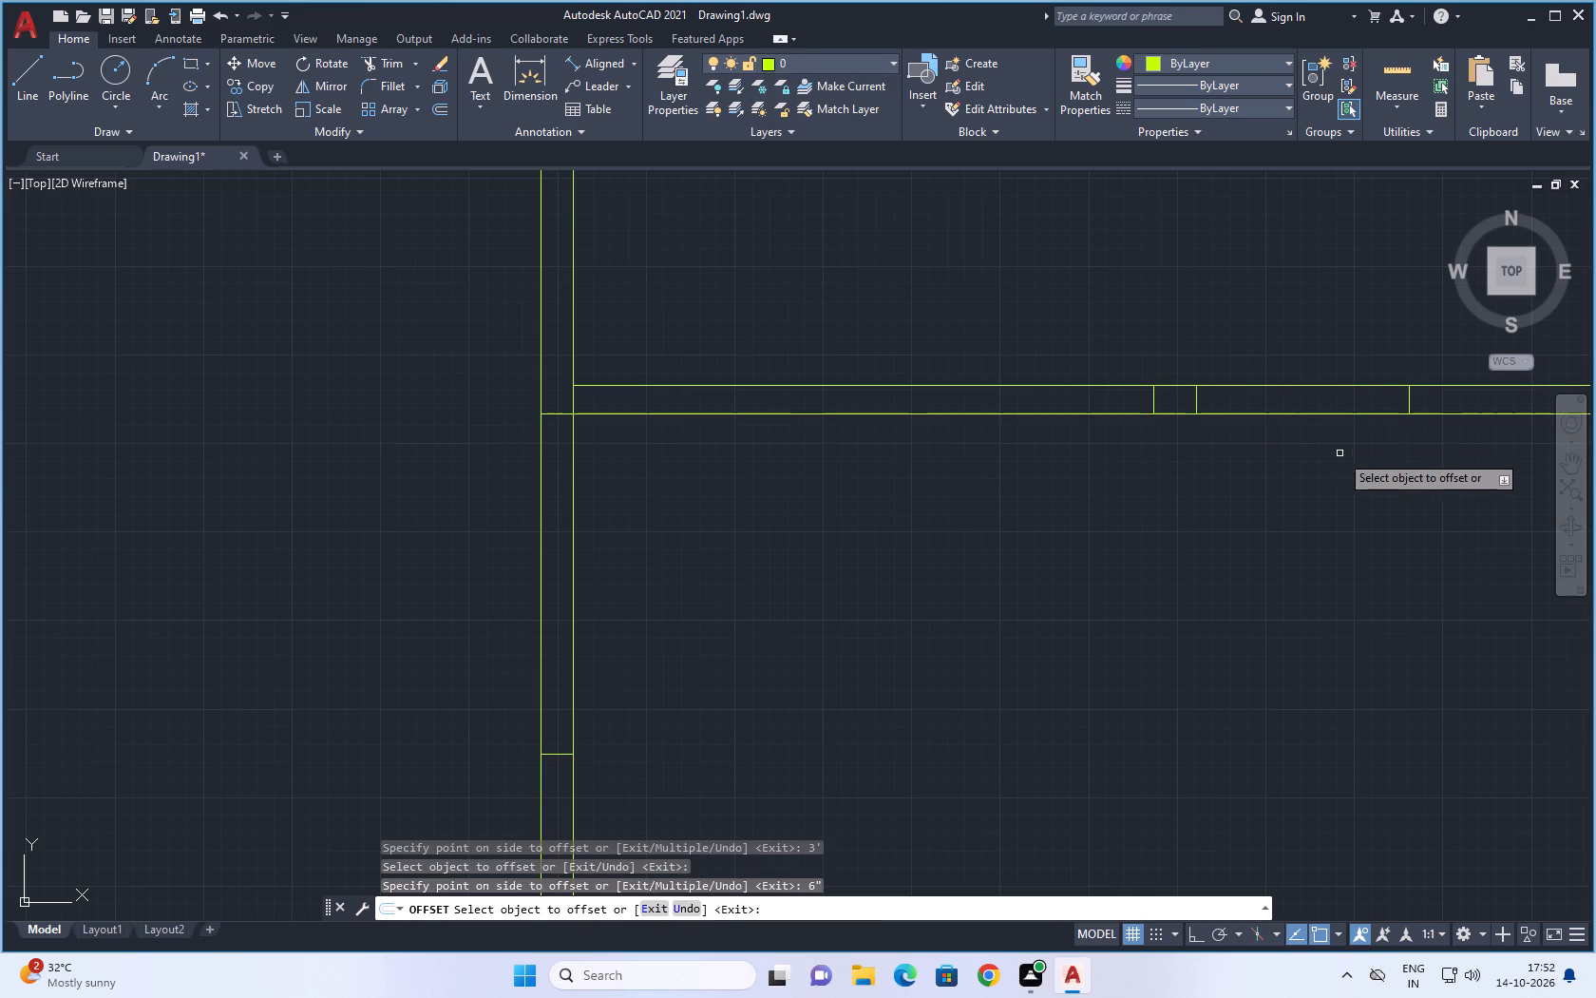
pyautogui.click(1196, 404)
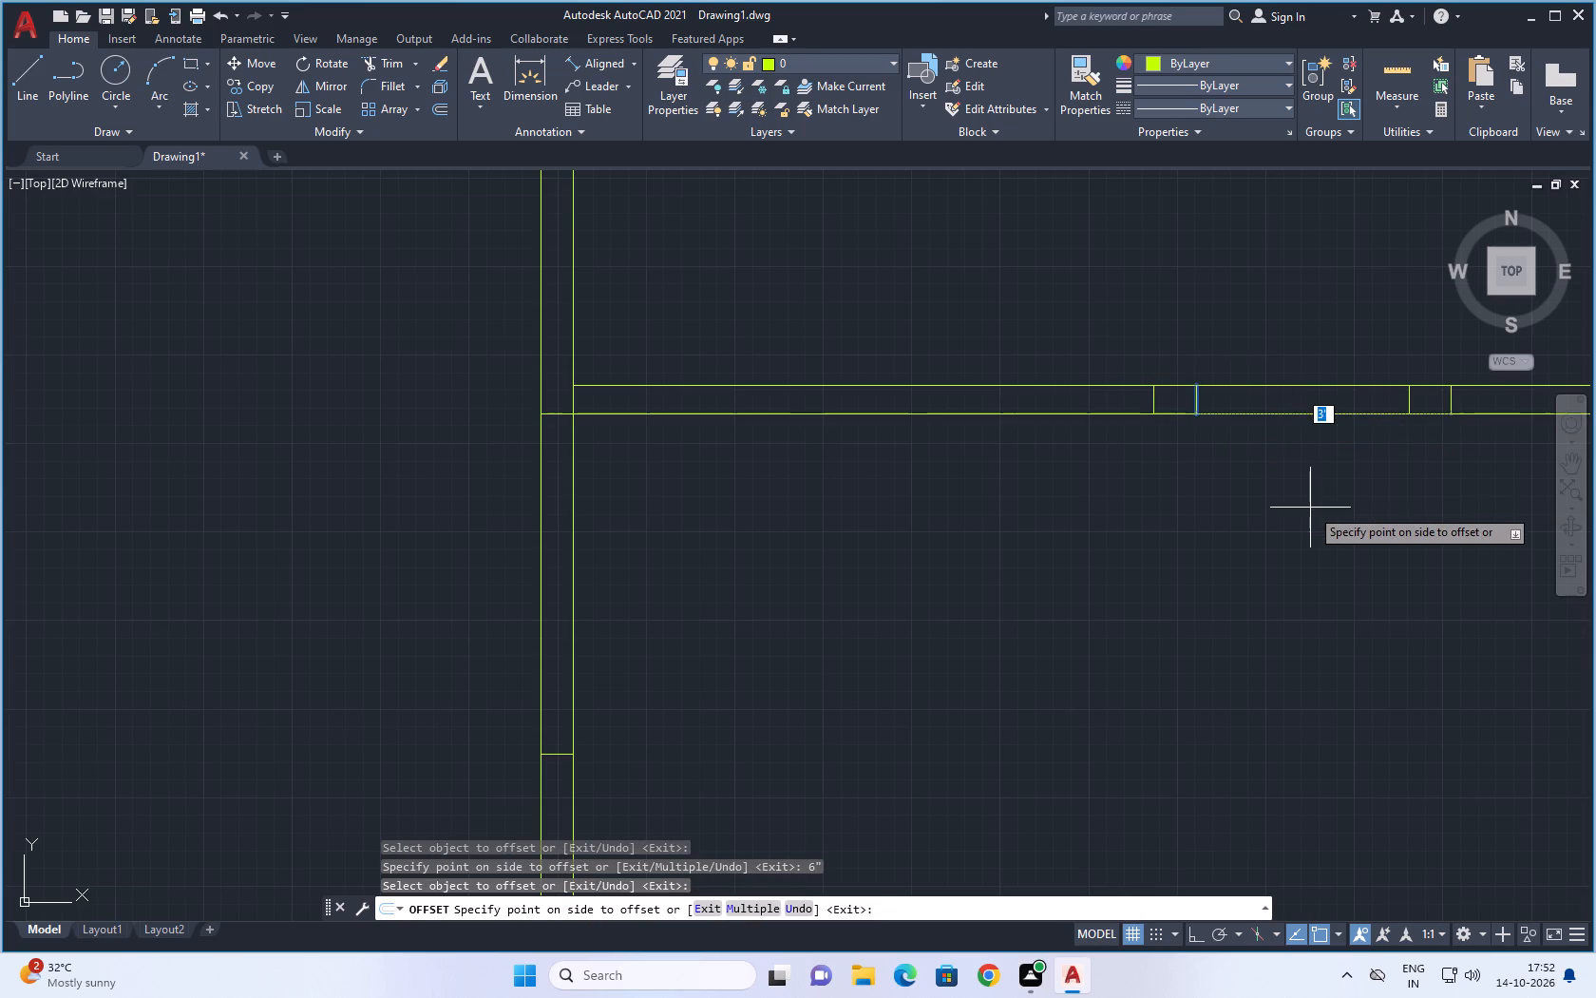
pyautogui.click(1492, 432)
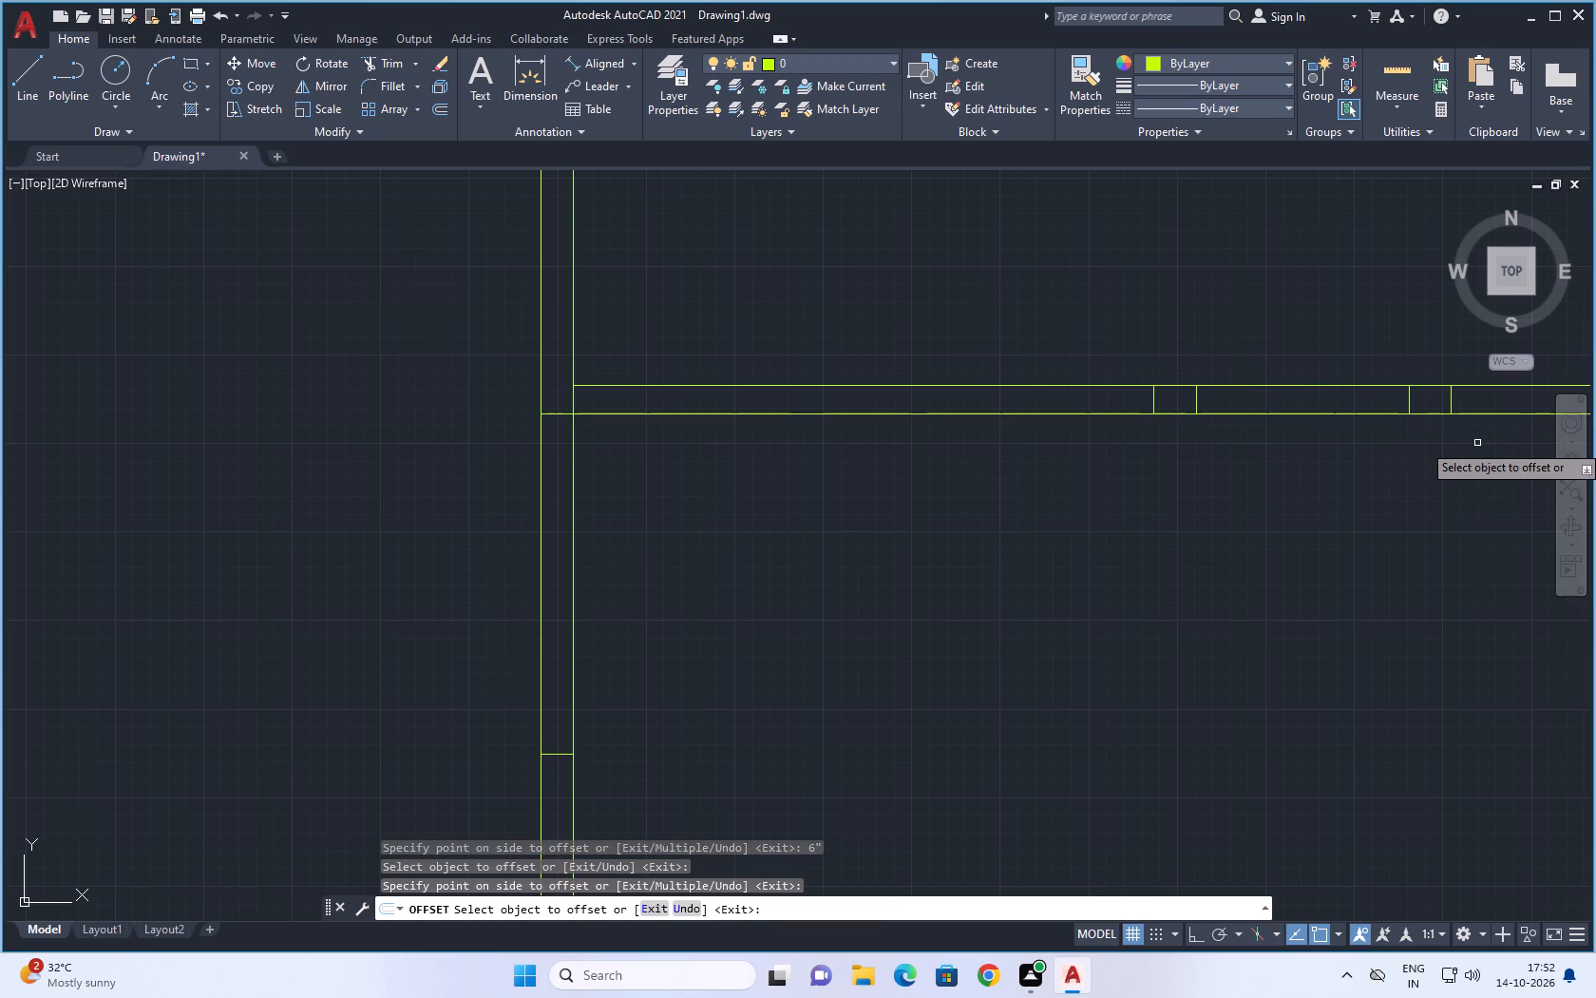
# In the small lower room's top wall, offset the short line at its inner right face 6" left, and the new jamb line 2'8" further left.
pyautogui.scroll(-3, 1466, 451)
pyautogui.scroll(-1, 1379, 533)
pyautogui.moveTo(1363, 552); pyautogui.dragTo(1321, 439, button='middle')
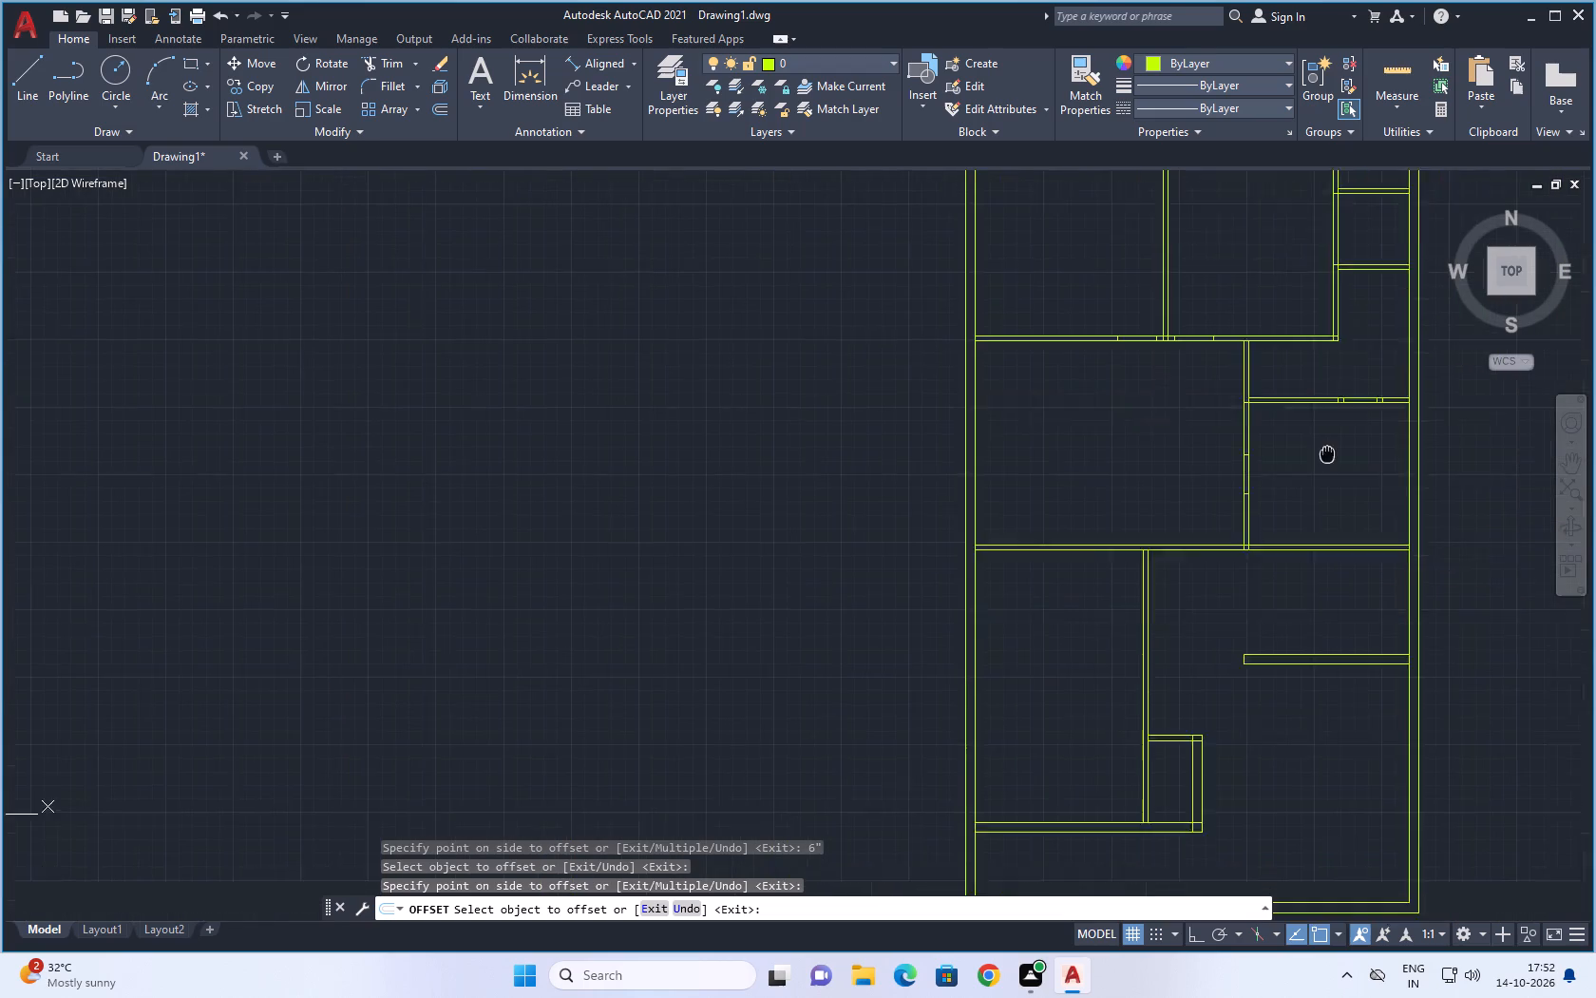
pyautogui.moveTo(1321, 439); pyautogui.dragTo(1309, 391, button='middle')
pyautogui.scroll(5, 1158, 669)
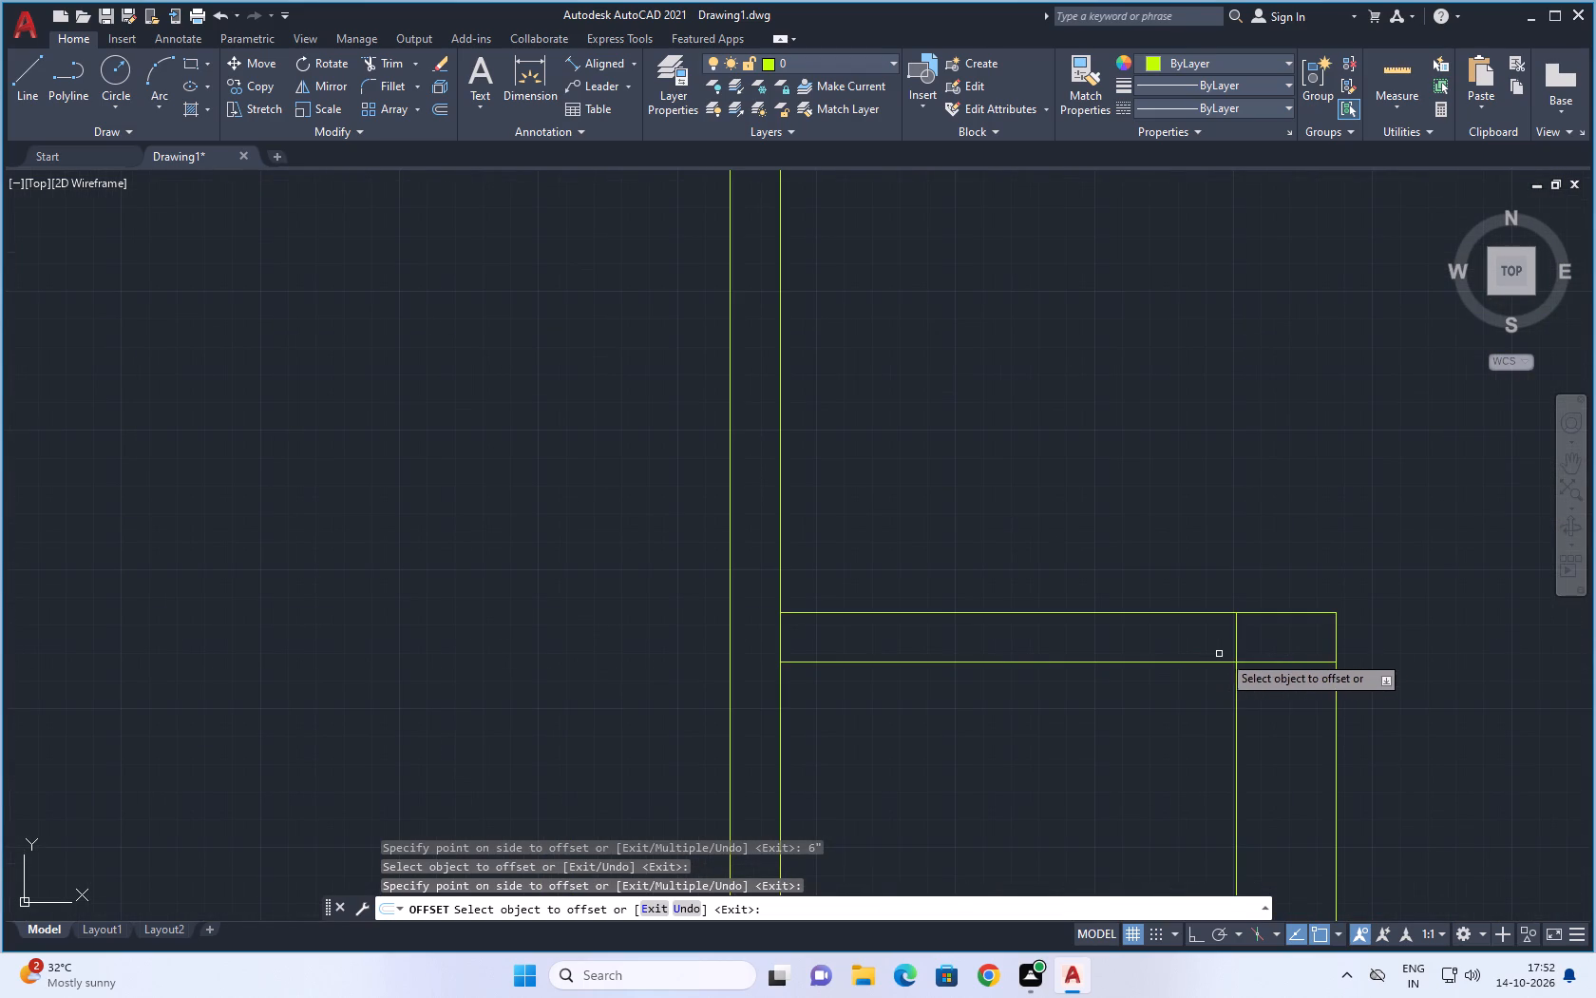
pyautogui.click(1238, 641)
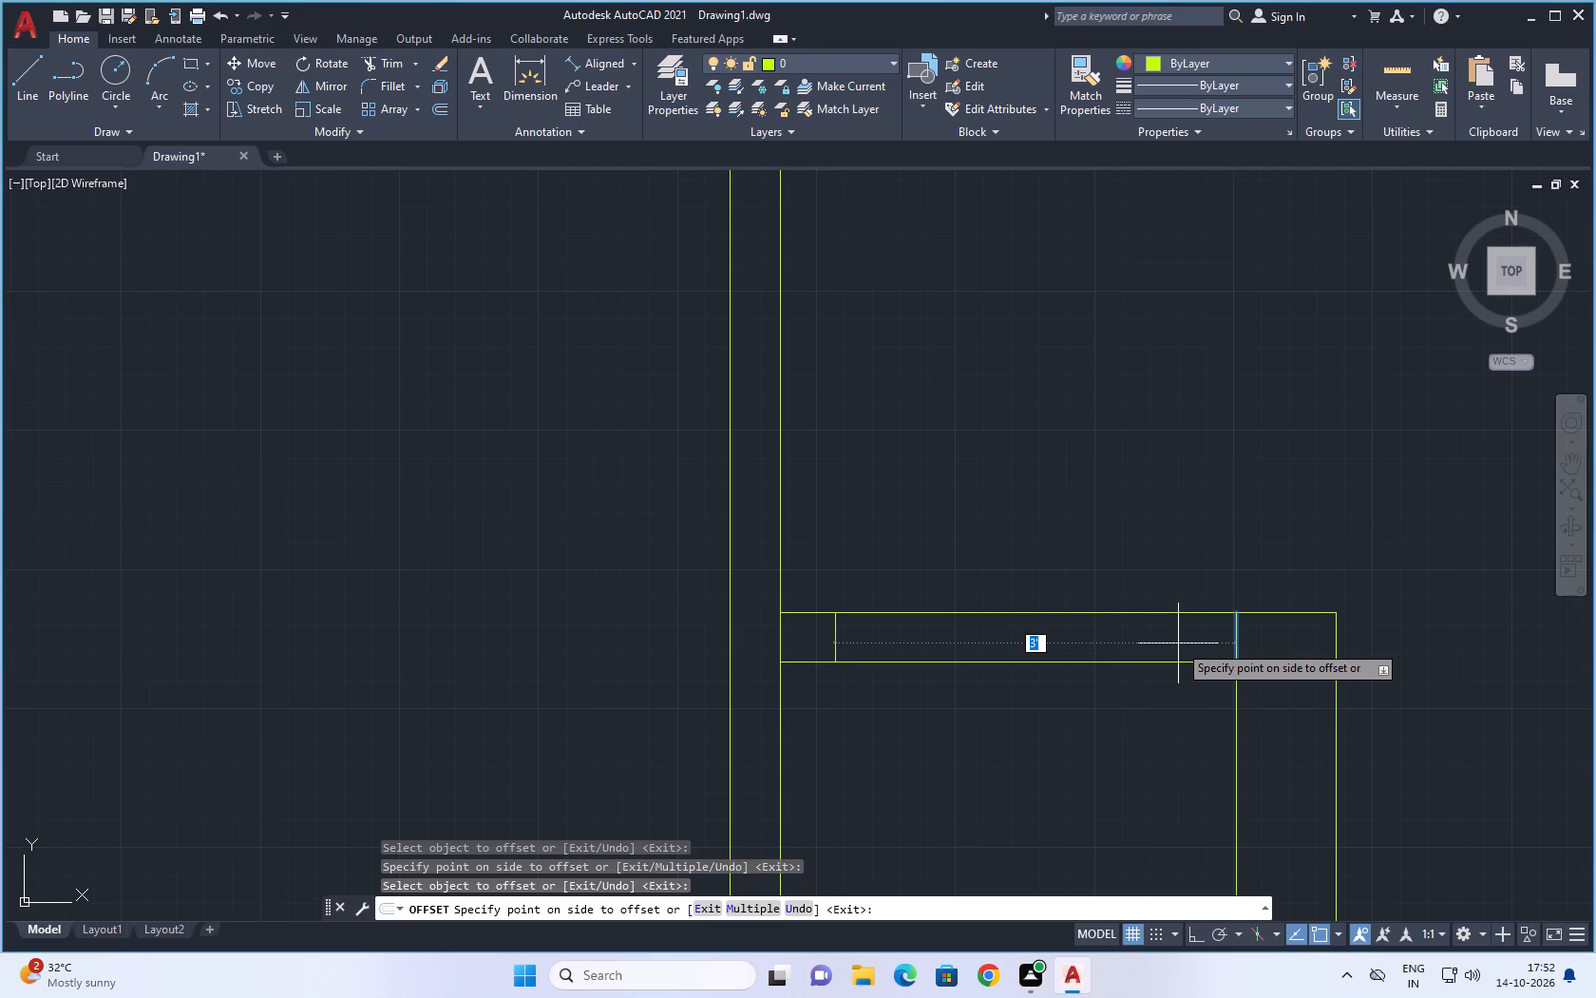
pyautogui.press('2')
pyautogui.press('BackSpace')
pyautogui.write('6"')
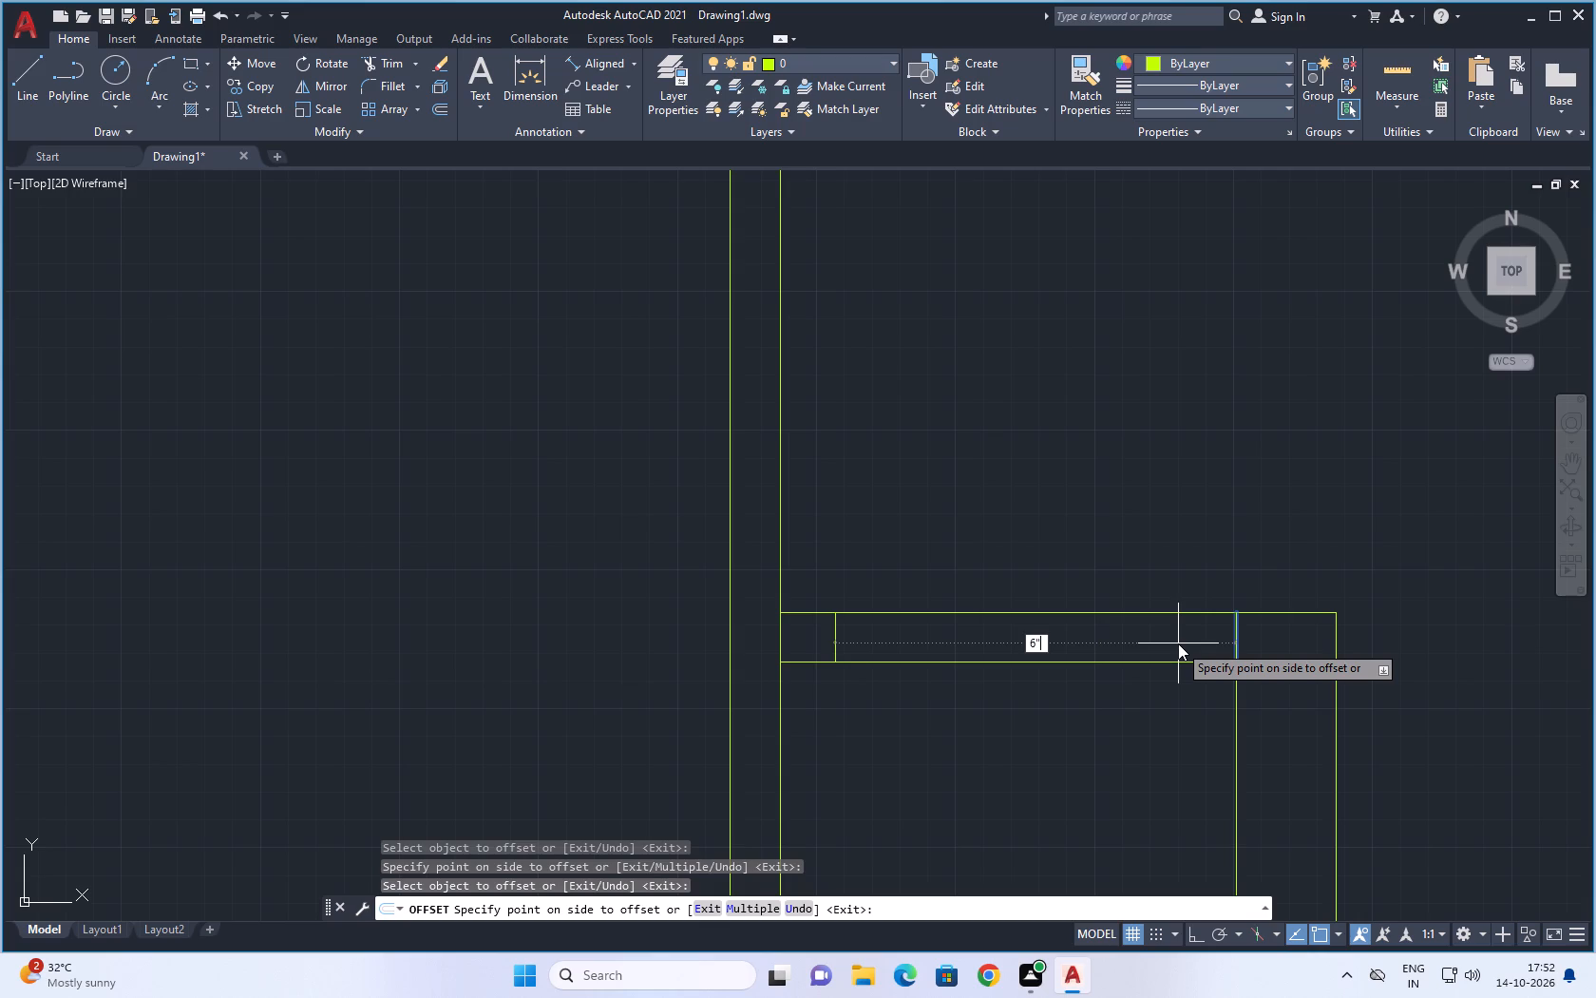
pyautogui.press('Return')
pyautogui.click(1170, 632)
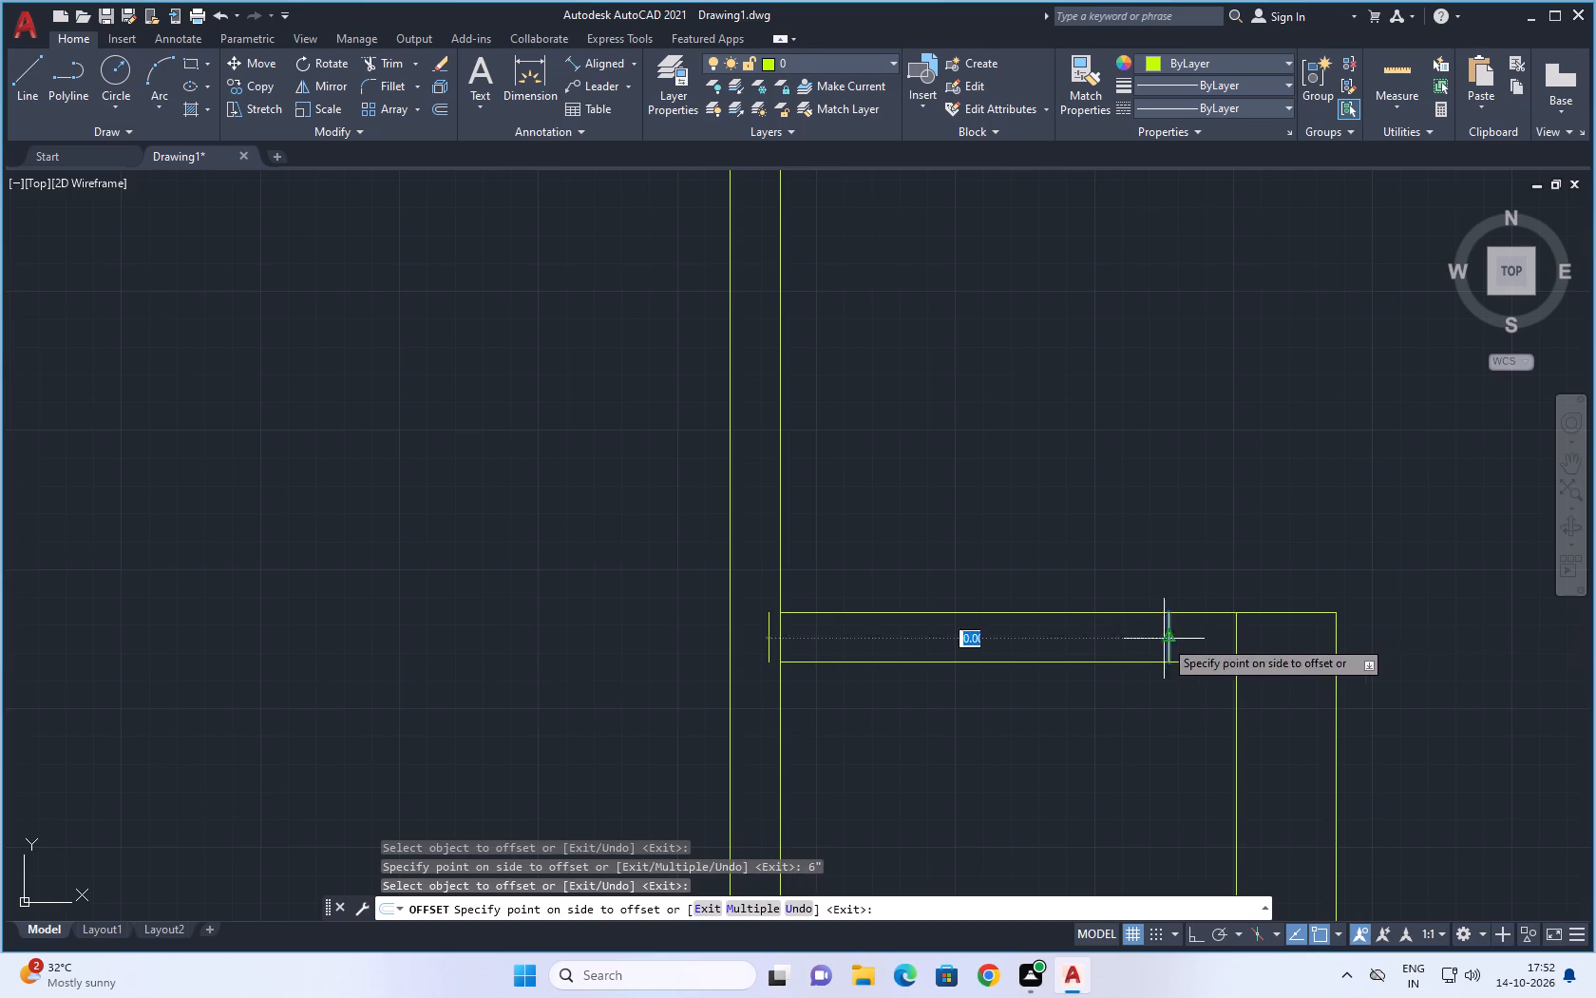
pyautogui.press('2')
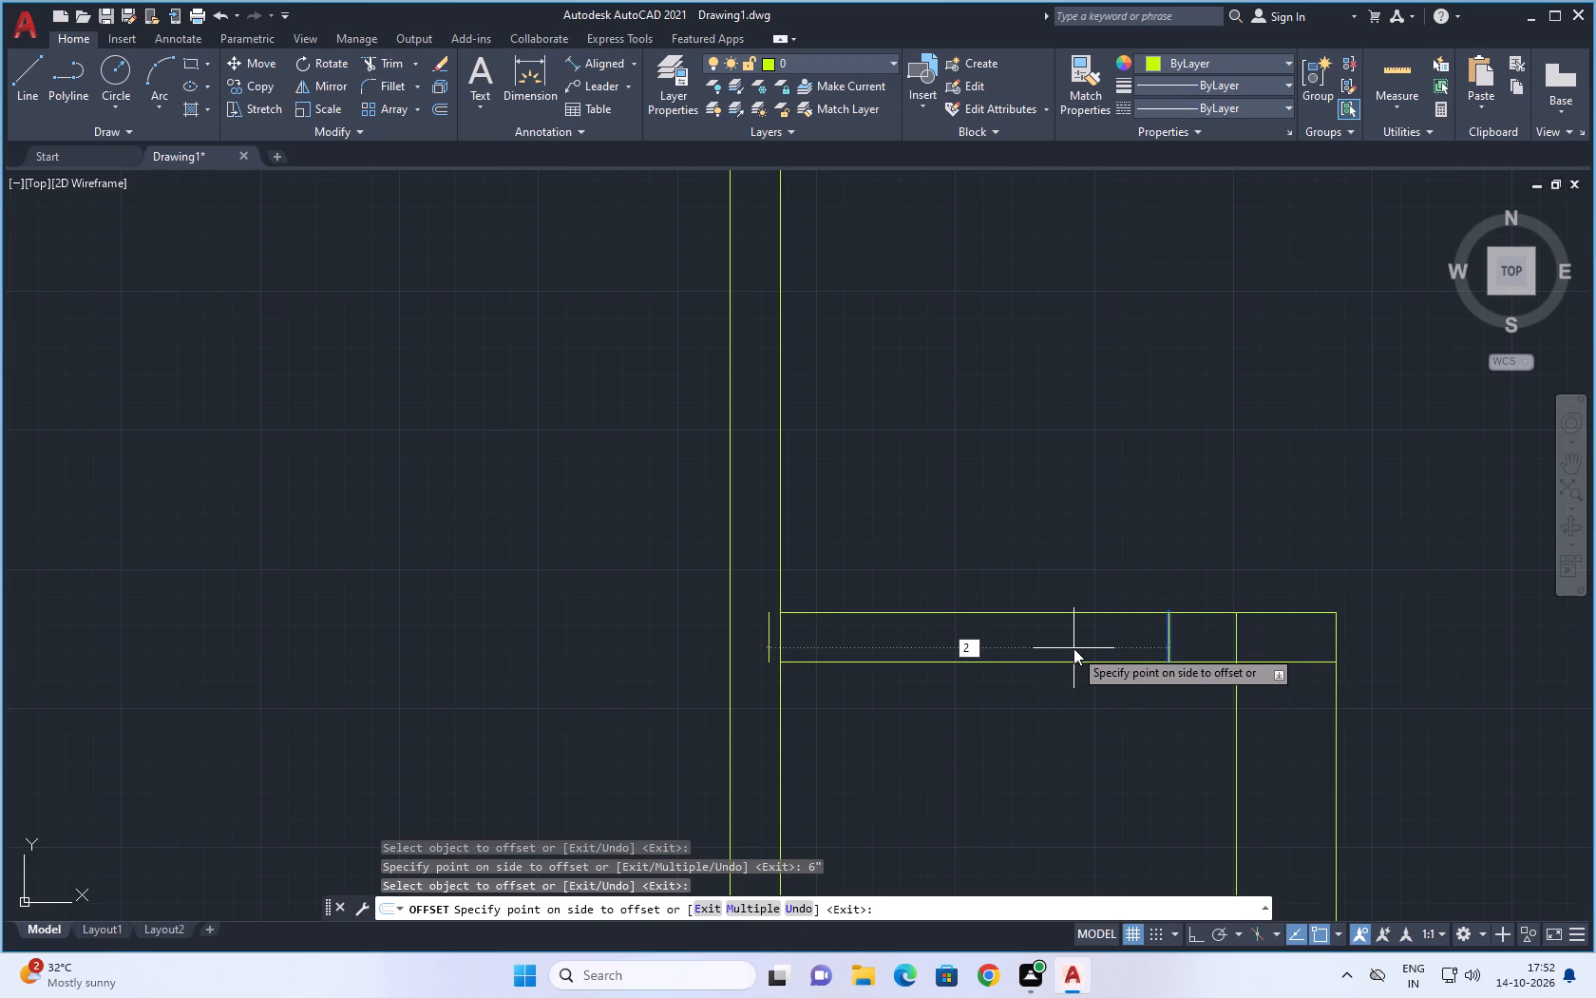
pyautogui.write('\'8"')
pyautogui.press('Return')
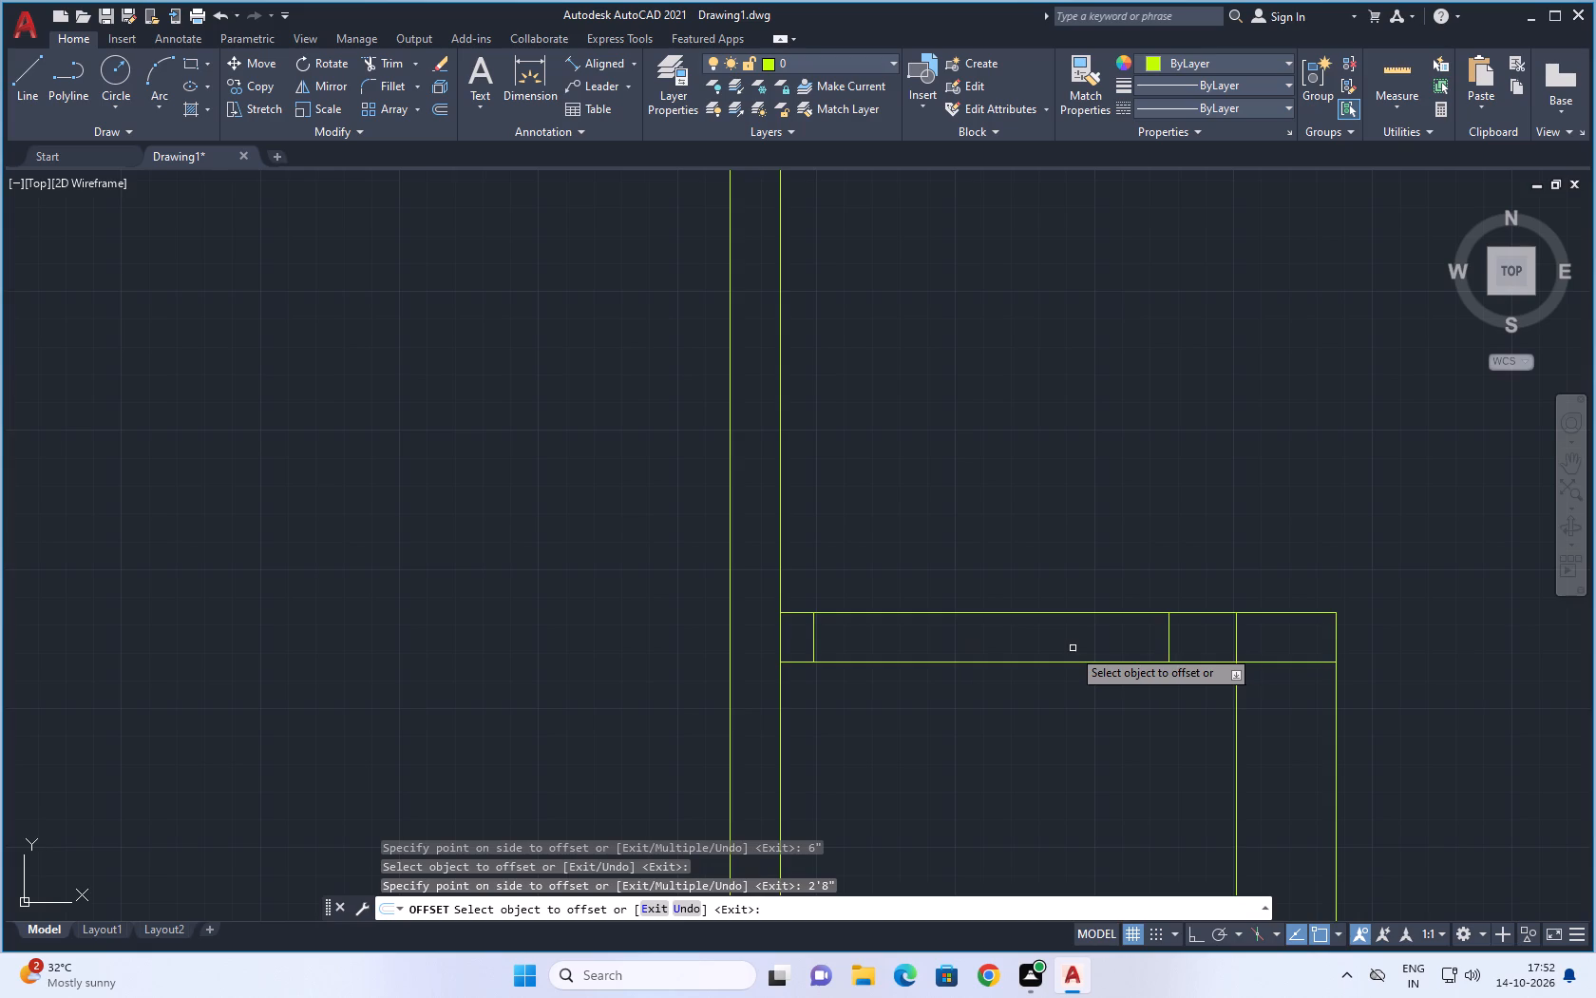
# Offset the short junction line below the middle vertical partition 6" left, and the one atop the lower vertical partition 6" downward.
pyautogui.scroll(-4, 1133, 613)
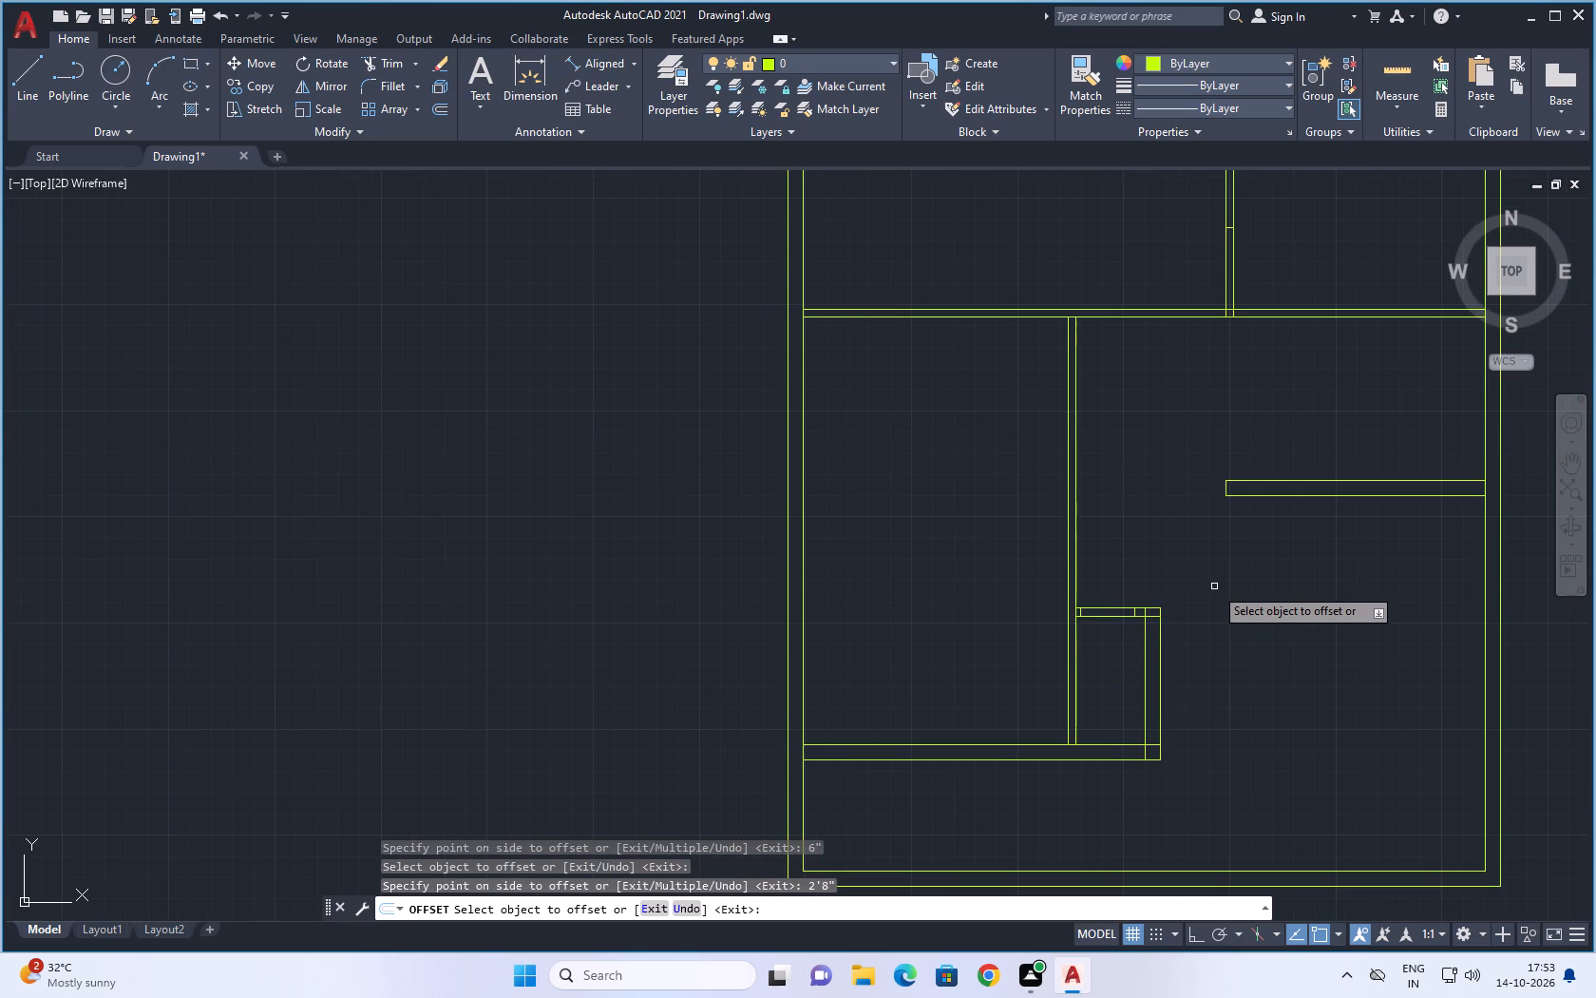
pyautogui.moveTo(1224, 567); pyautogui.dragTo(1183, 646, button='middle')
pyautogui.scroll(3, 1081, 457)
pyautogui.moveTo(1085, 438); pyautogui.dragTo(997, 642, button='middle')
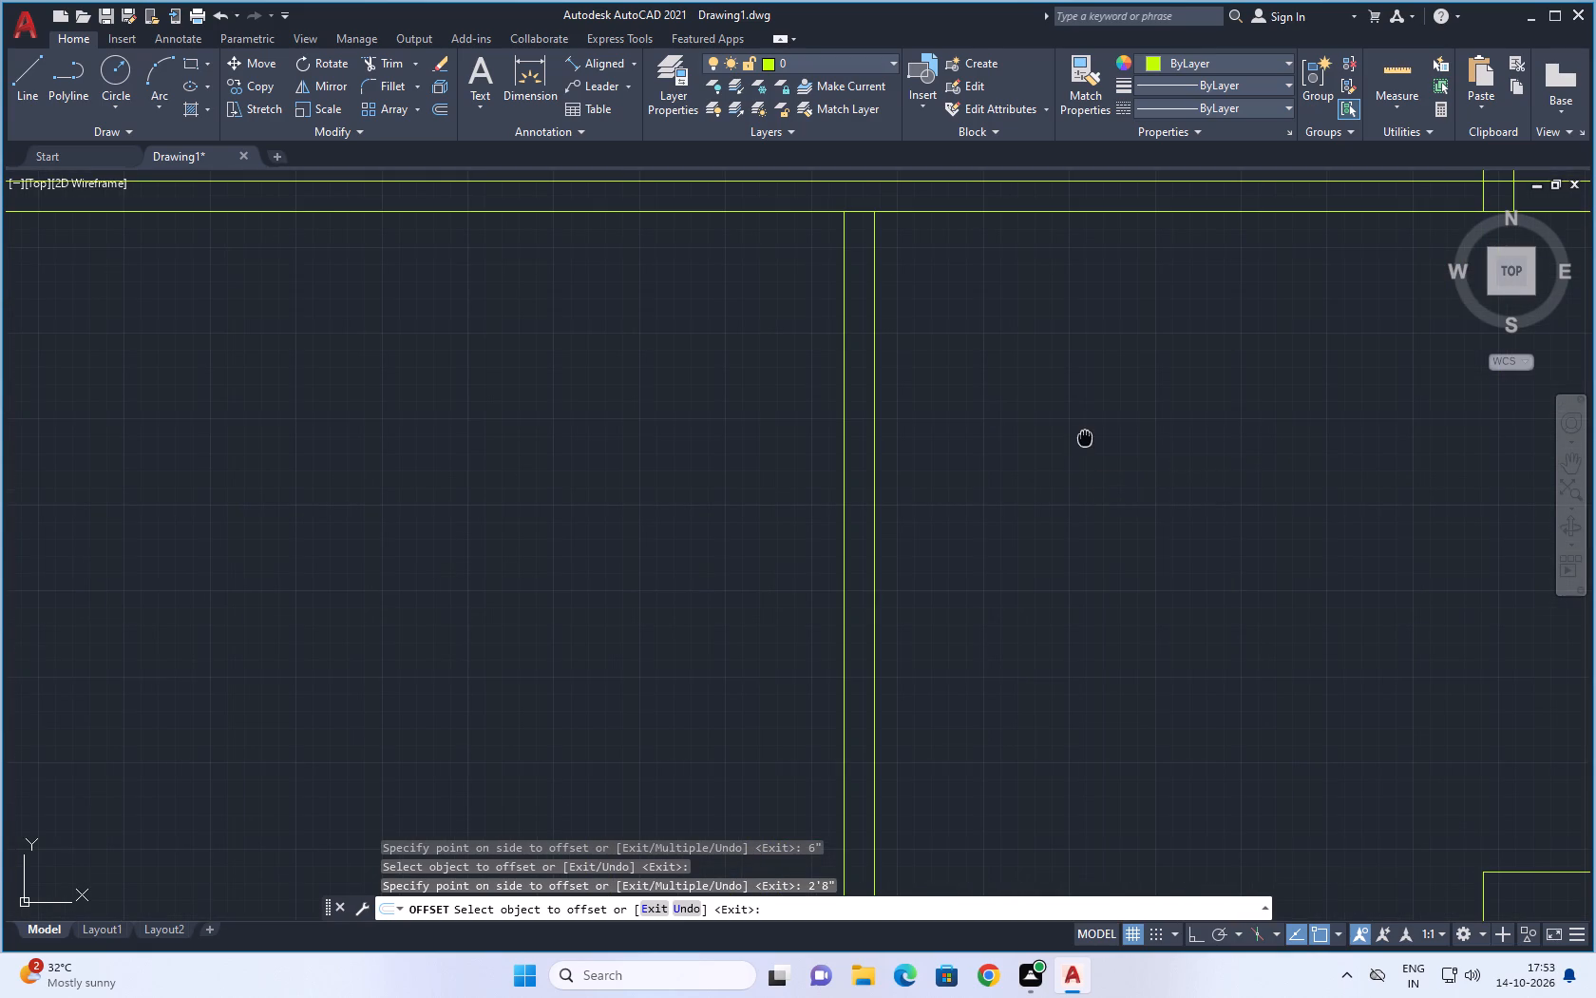
pyautogui.moveTo(997, 642); pyautogui.dragTo(990, 662, button='middle')
pyautogui.click(1389, 427)
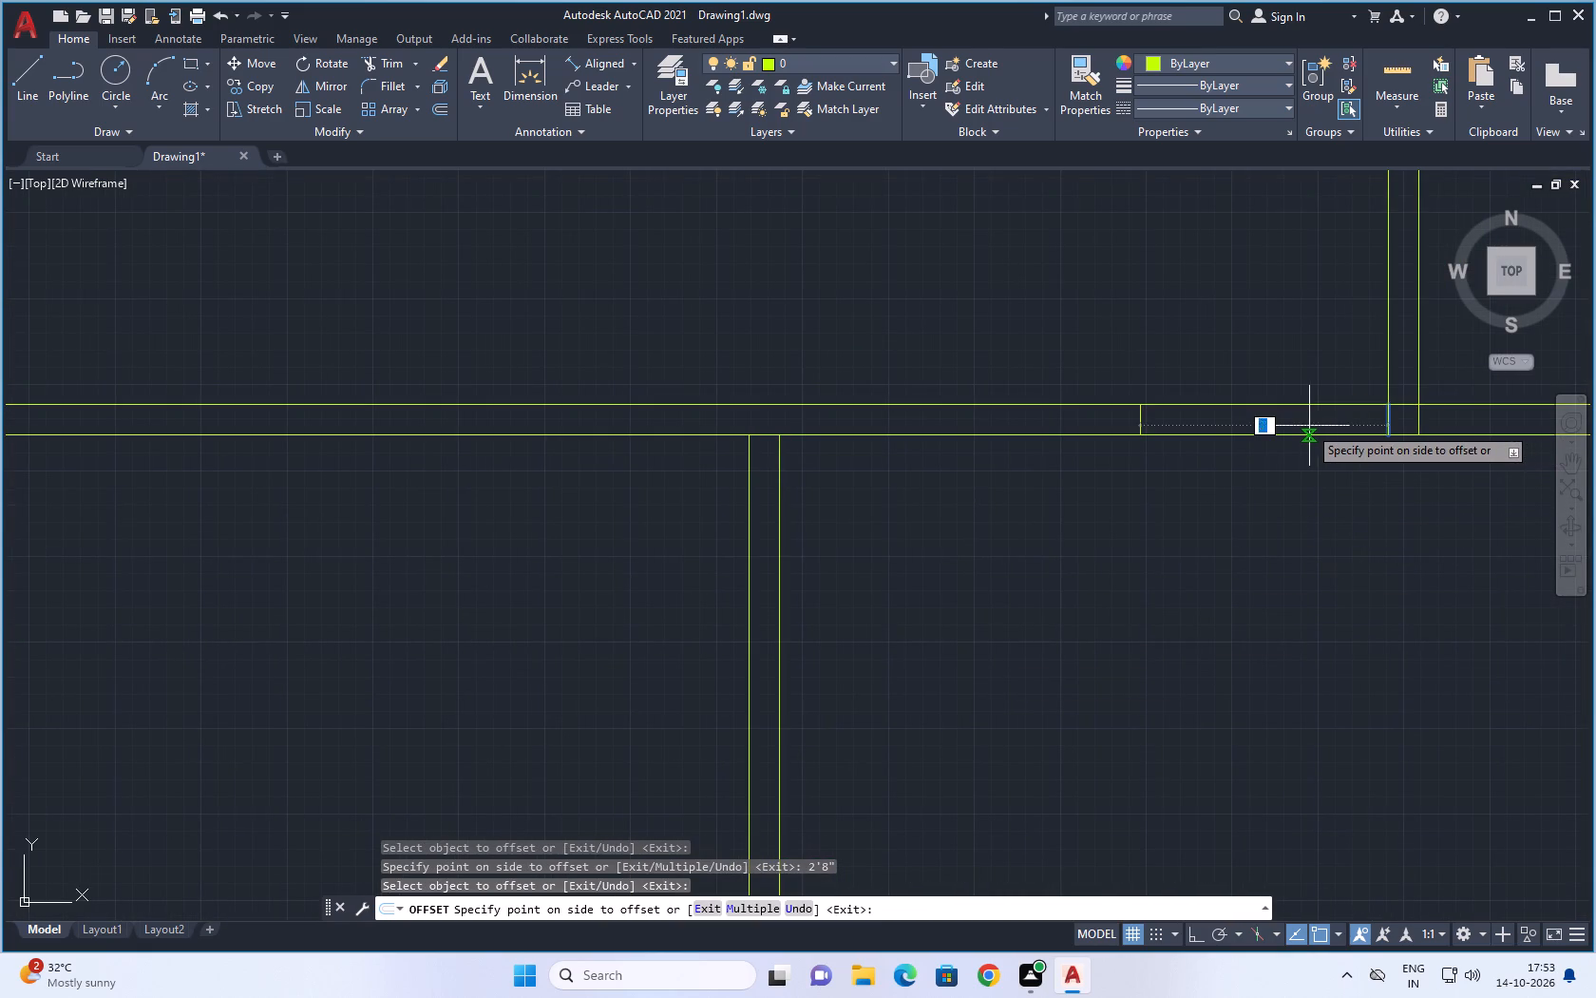
pyautogui.write('6"')
pyautogui.press('Return')
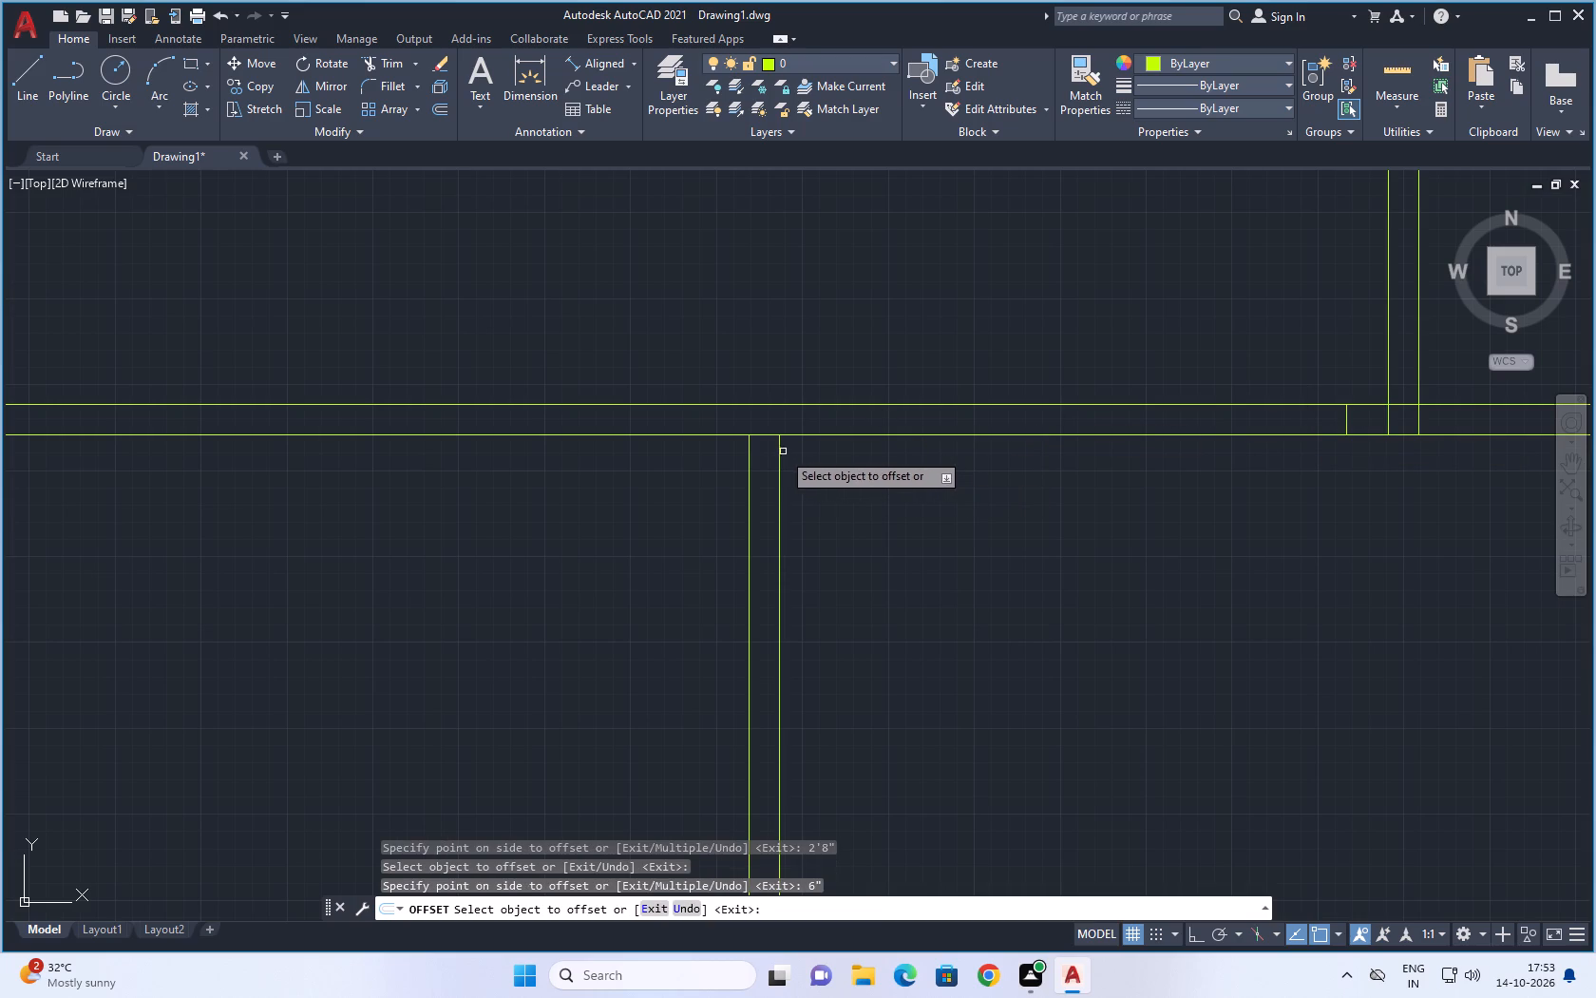
pyautogui.click(765, 433)
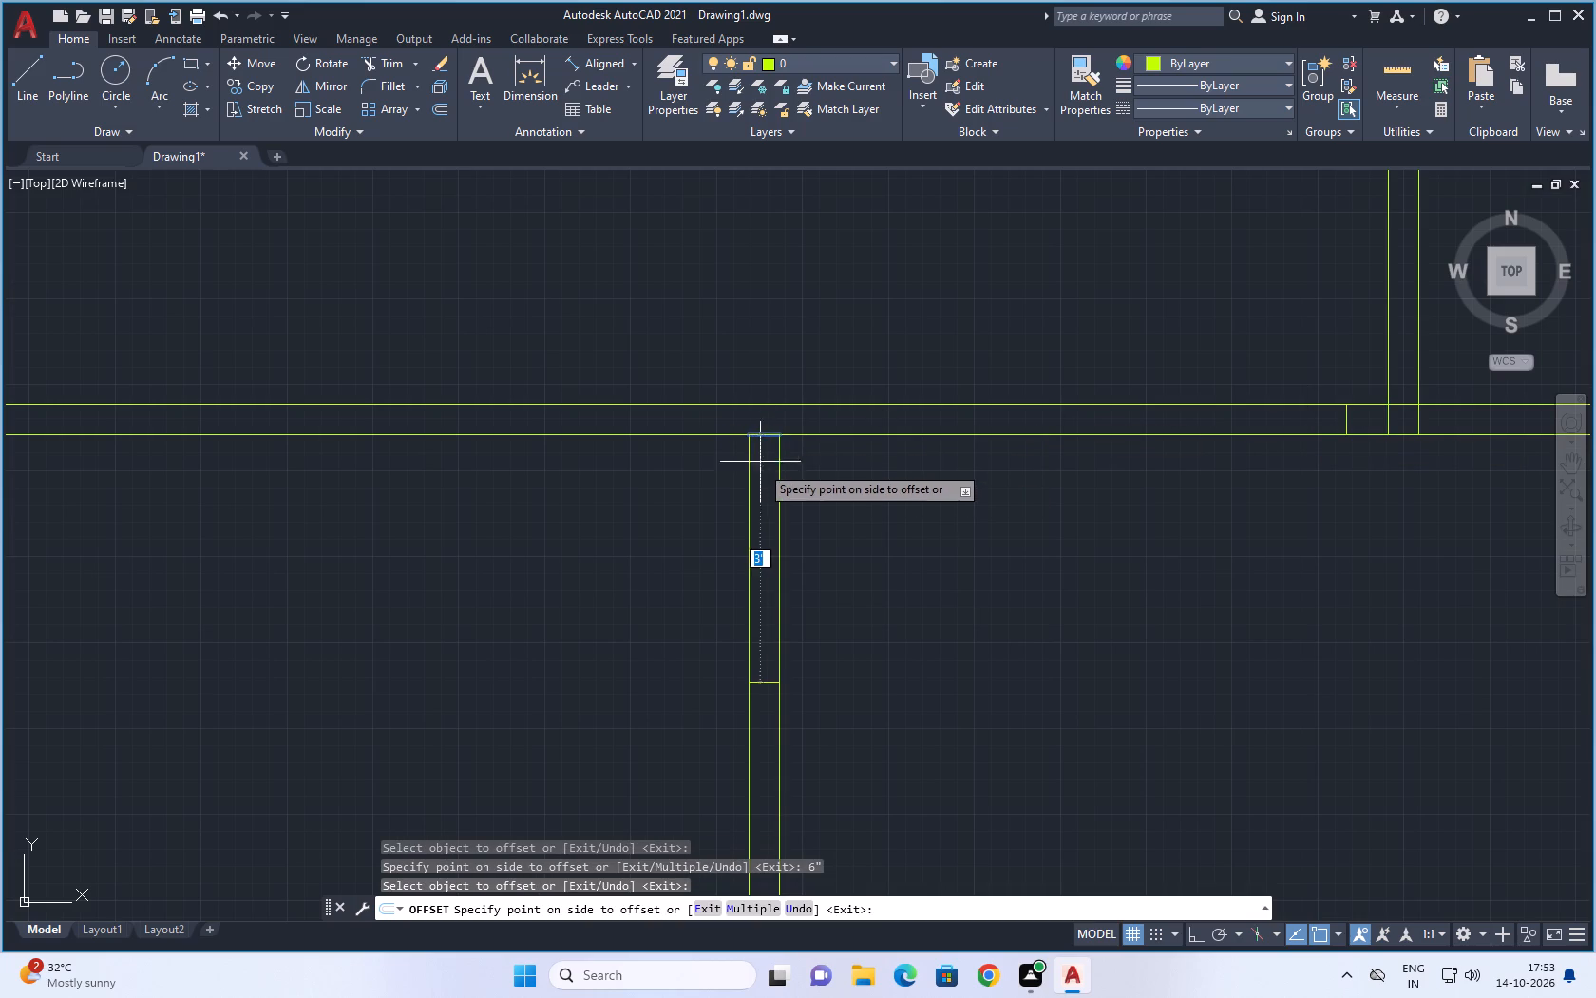
pyautogui.write('6"')
pyautogui.press('Return')
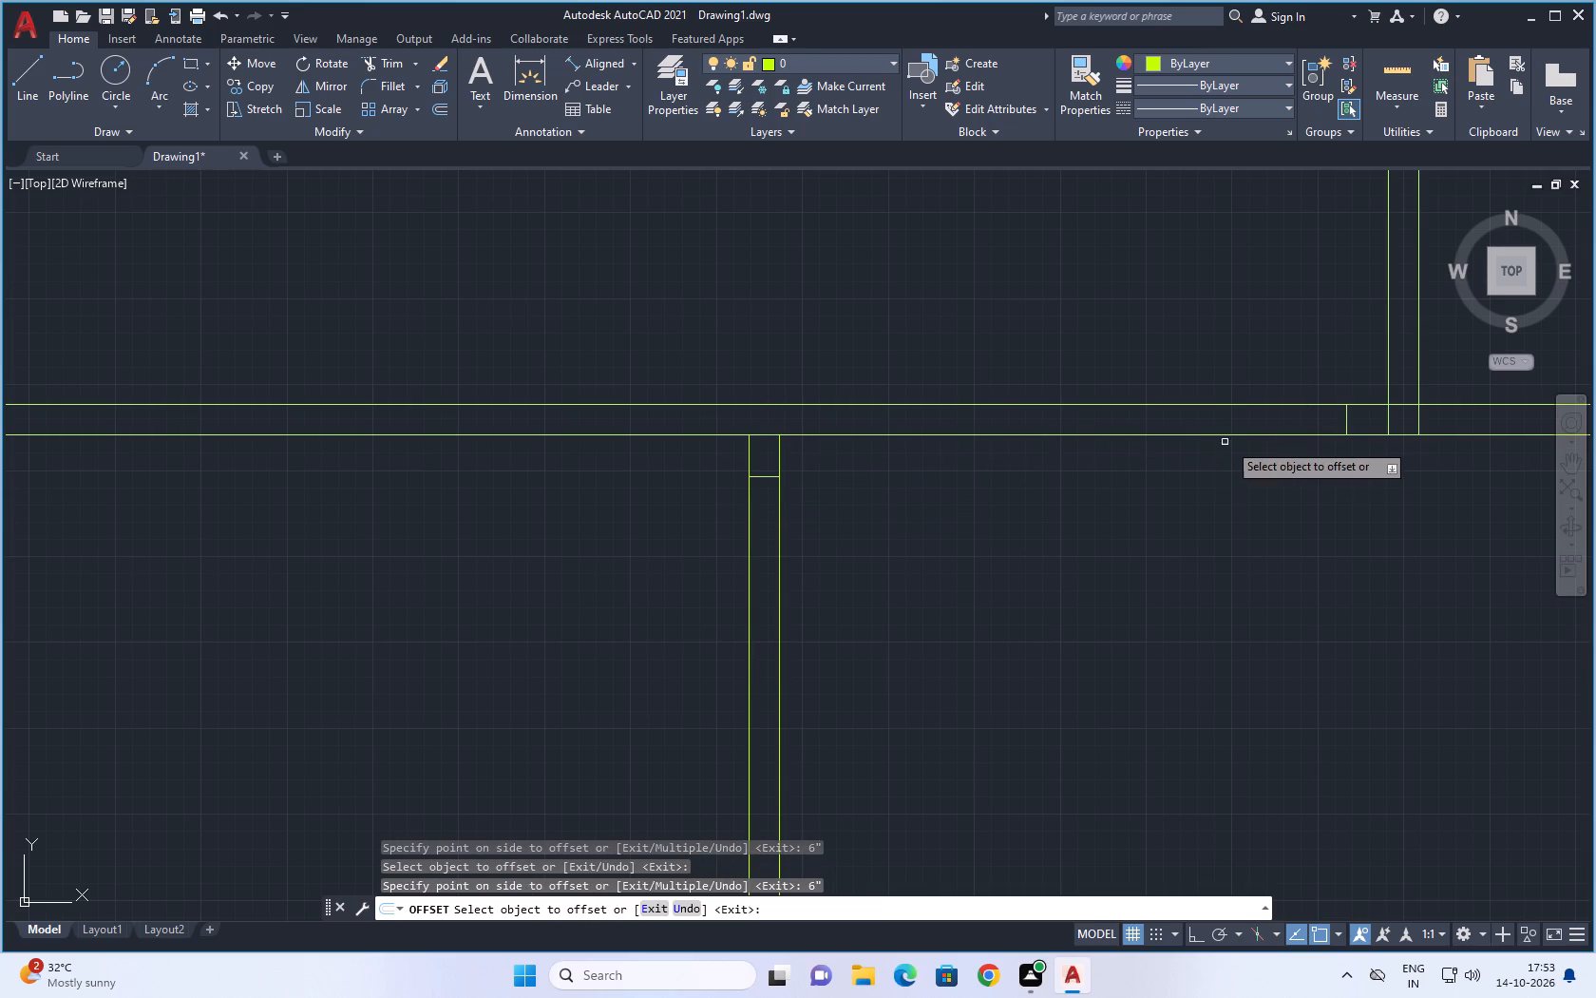
# Offset these two new jamb lines 3.5' further, leftward in the cross wall and downward in the lower vertical partition, to mark door widths.
pyautogui.click(1346, 420)
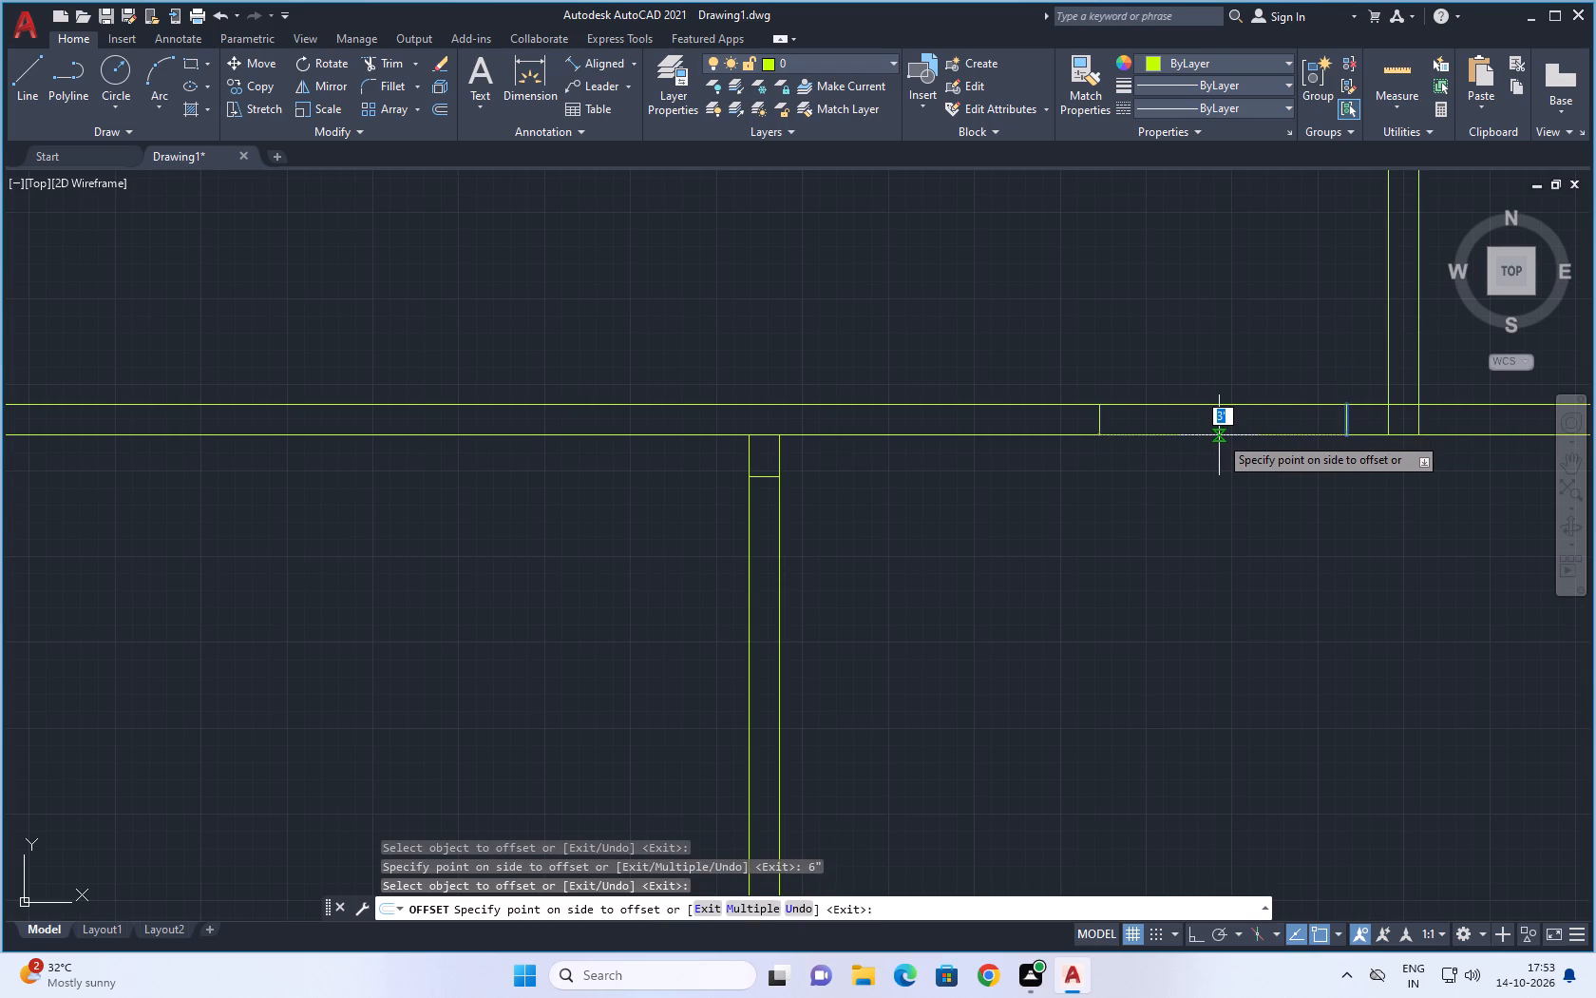
pyautogui.write("3.5'")
pyautogui.press('Return')
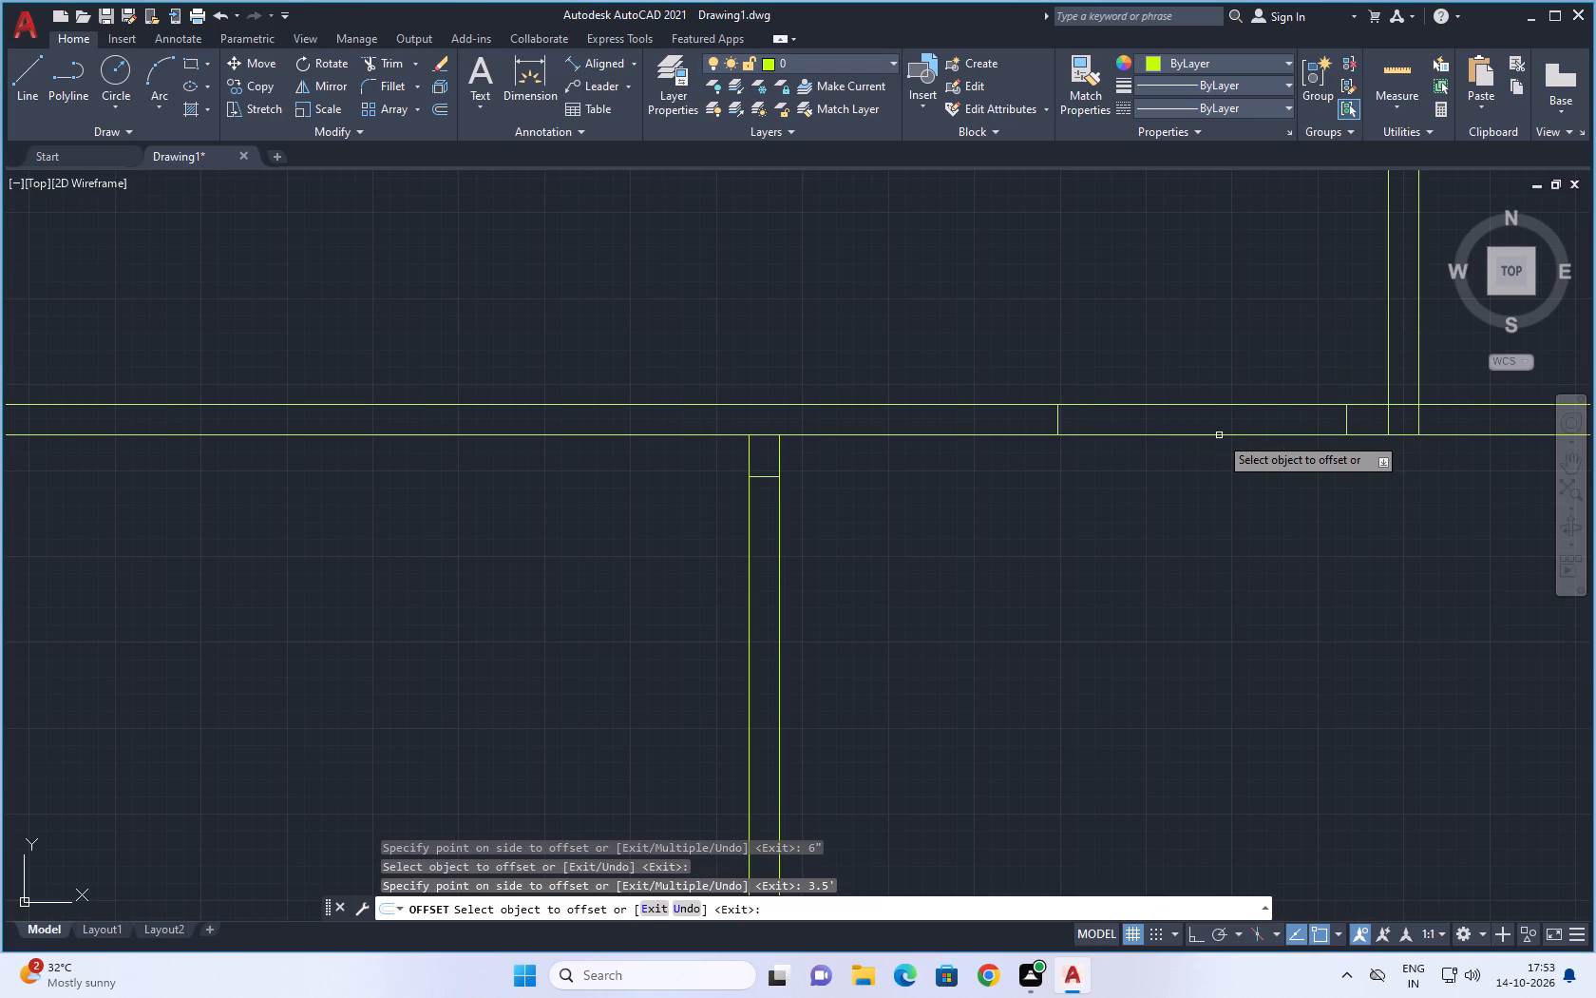
pyautogui.click(763, 476)
pyautogui.write("3.5'")
pyautogui.press('Return')
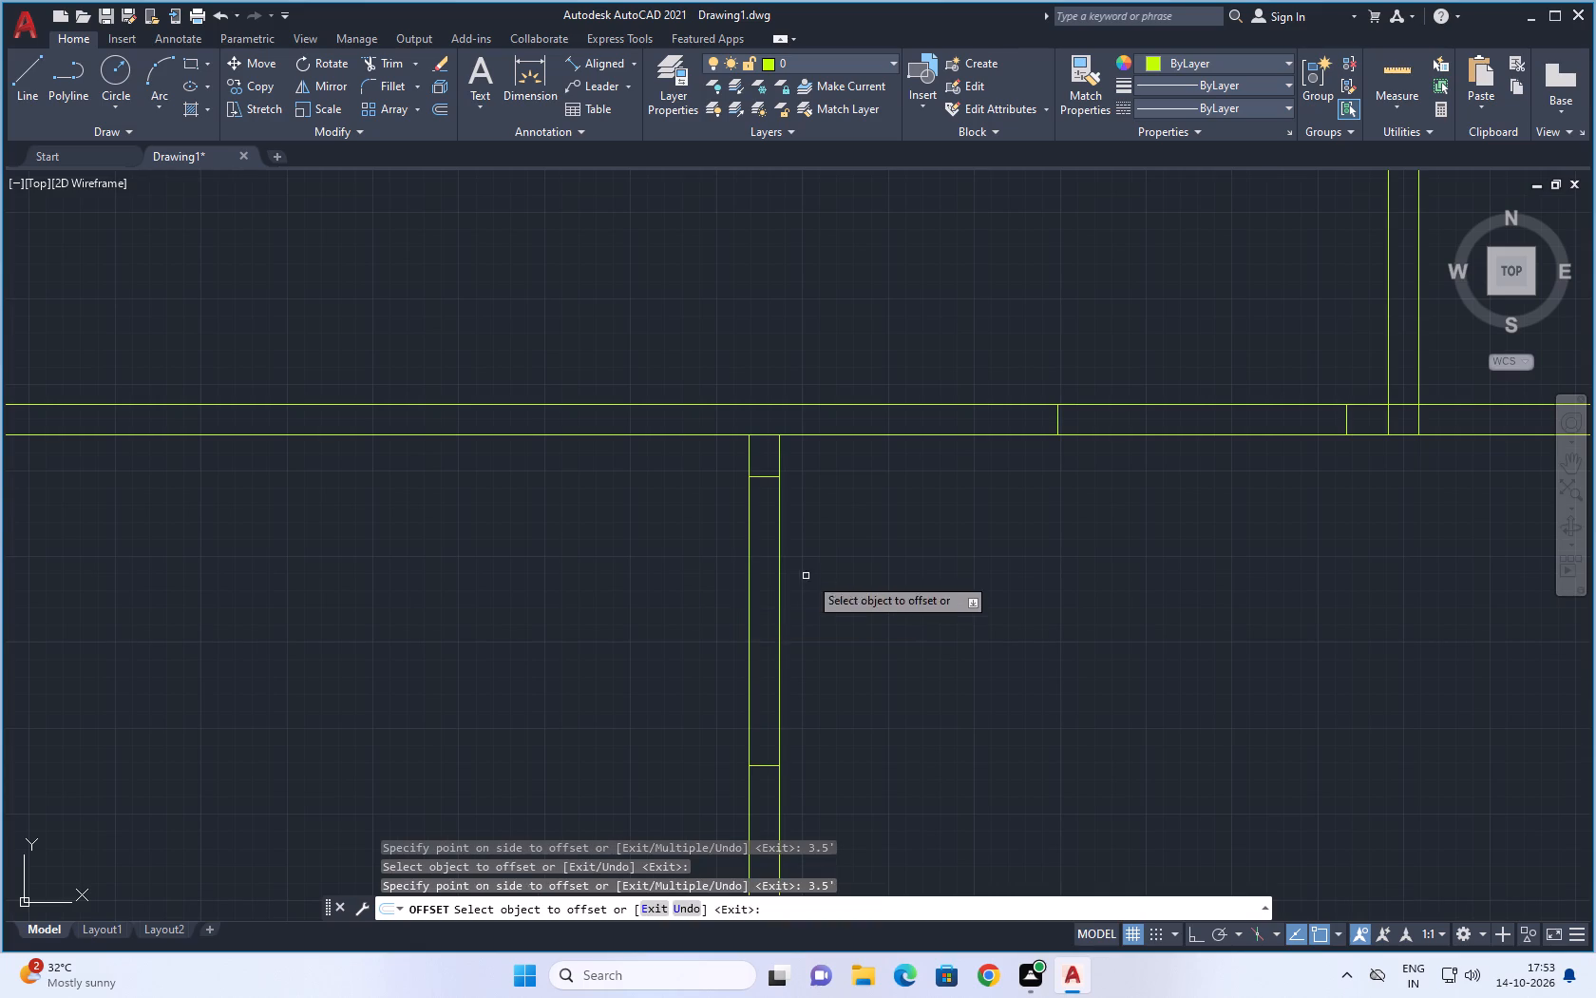
# In the upper cross partition of the right-hand room strip, offset the left short line 6" right, and the new jamb line 2'8" further right.
pyautogui.scroll(-3, 814, 576)
pyautogui.moveTo(960, 635); pyautogui.dragTo(885, 687, button='middle')
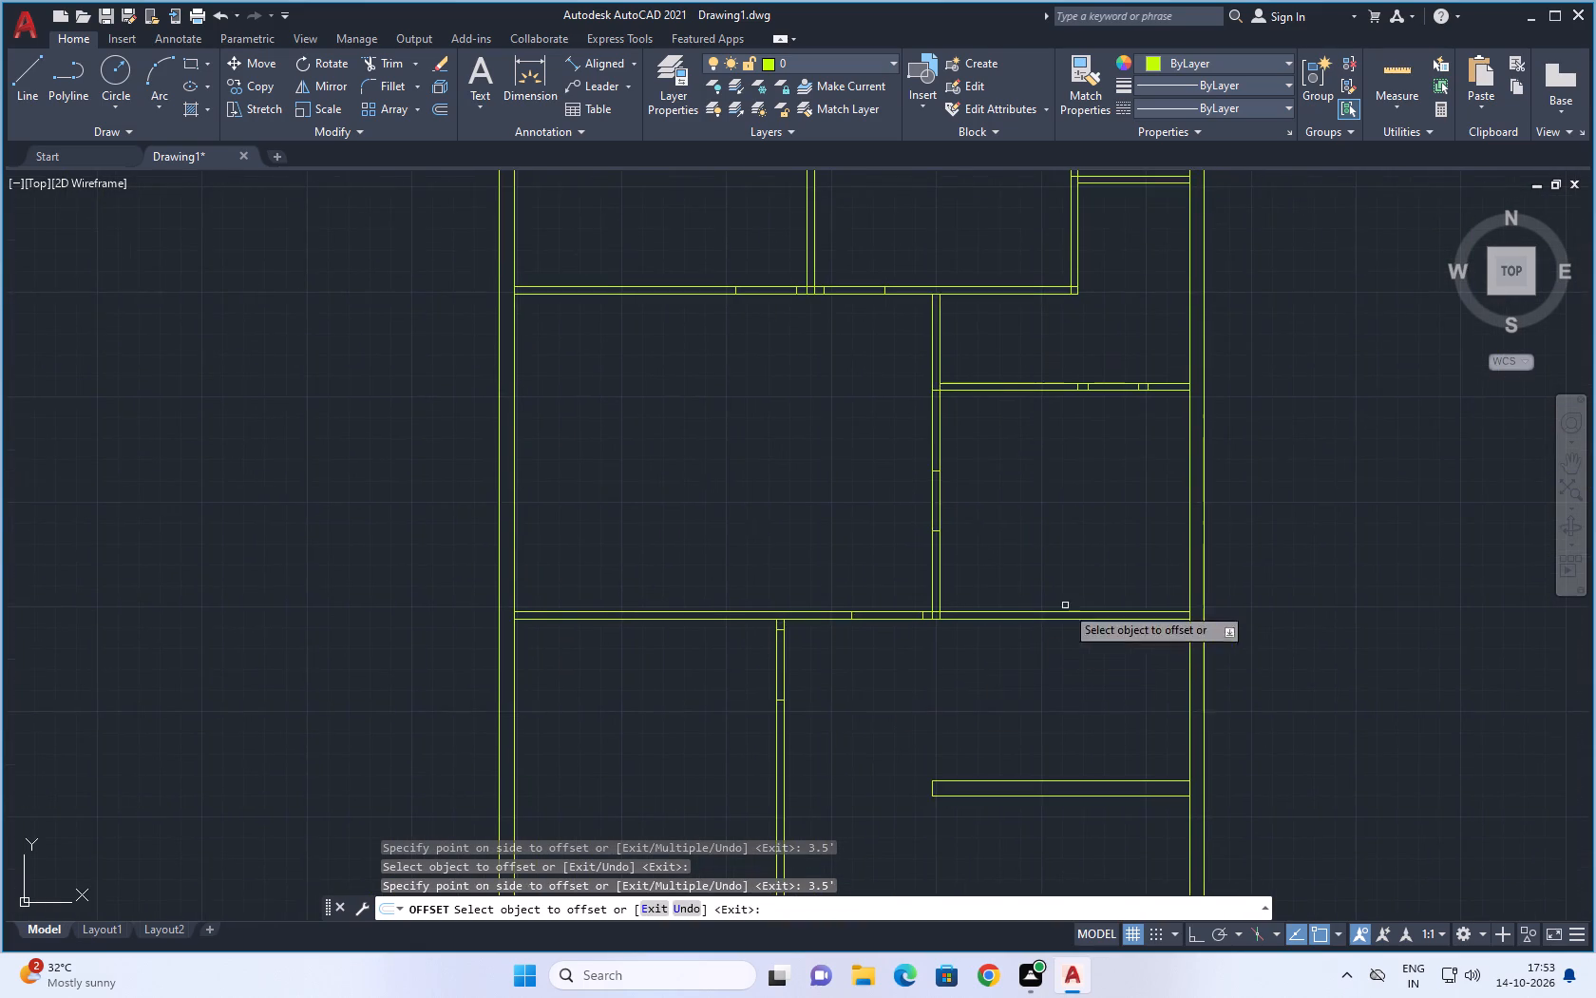
pyautogui.scroll(-1, 1108, 558)
pyautogui.moveTo(1274, 428); pyautogui.dragTo(1167, 572, button='middle')
pyautogui.scroll(1, 1031, 428)
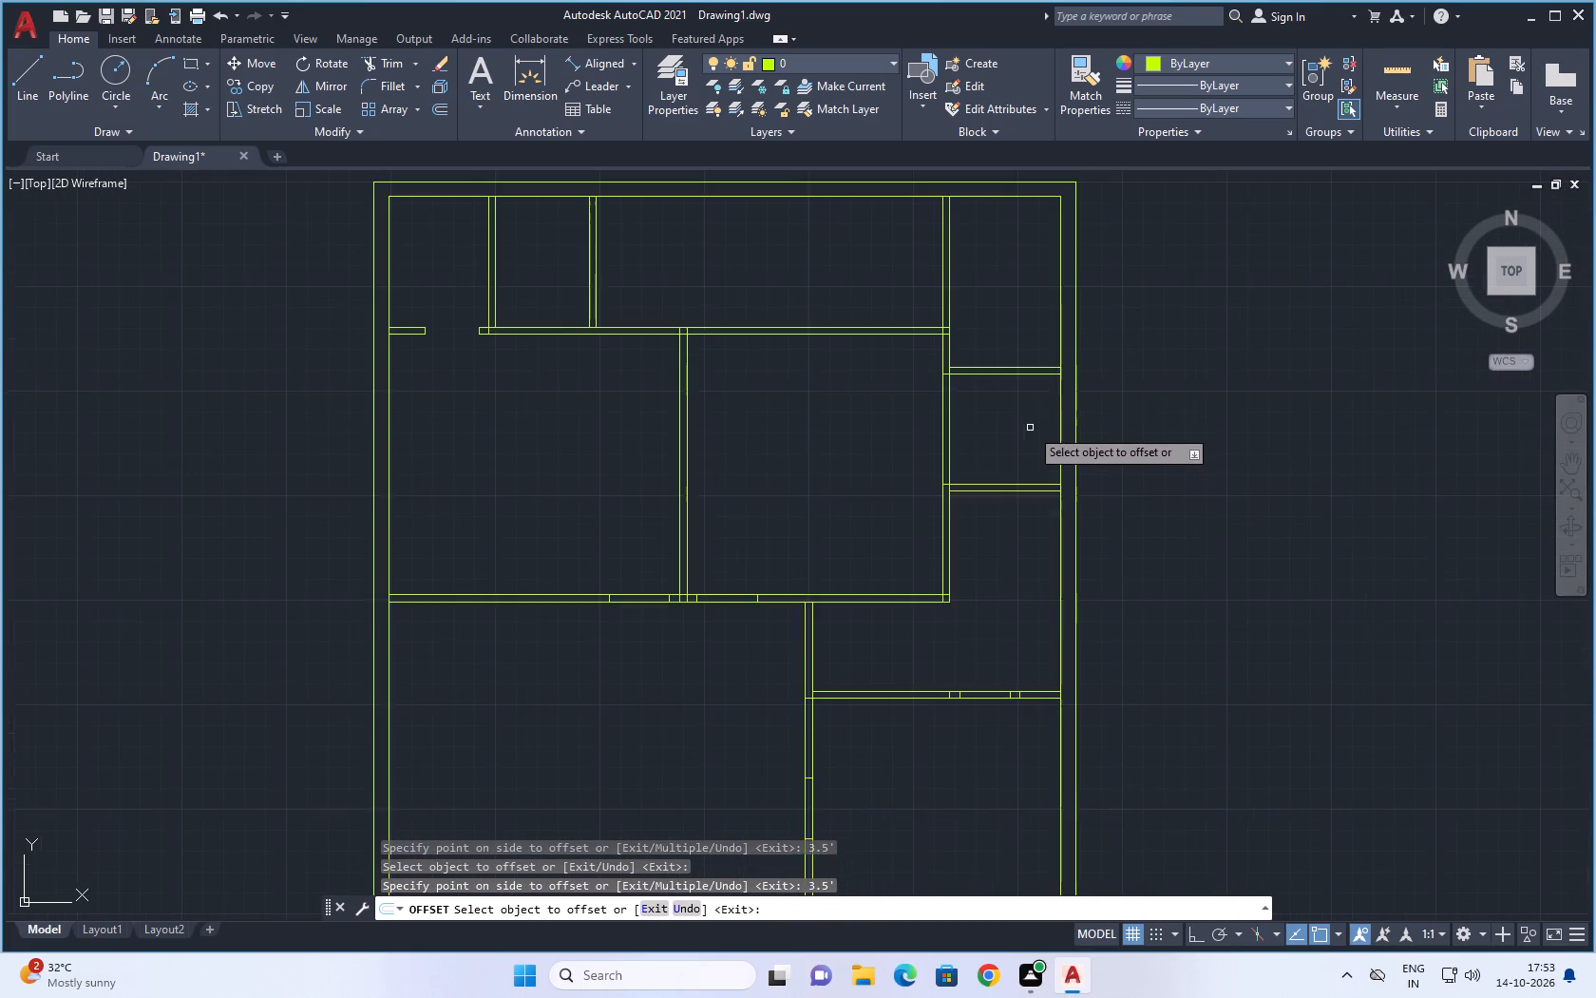
pyautogui.scroll(1, 1031, 426)
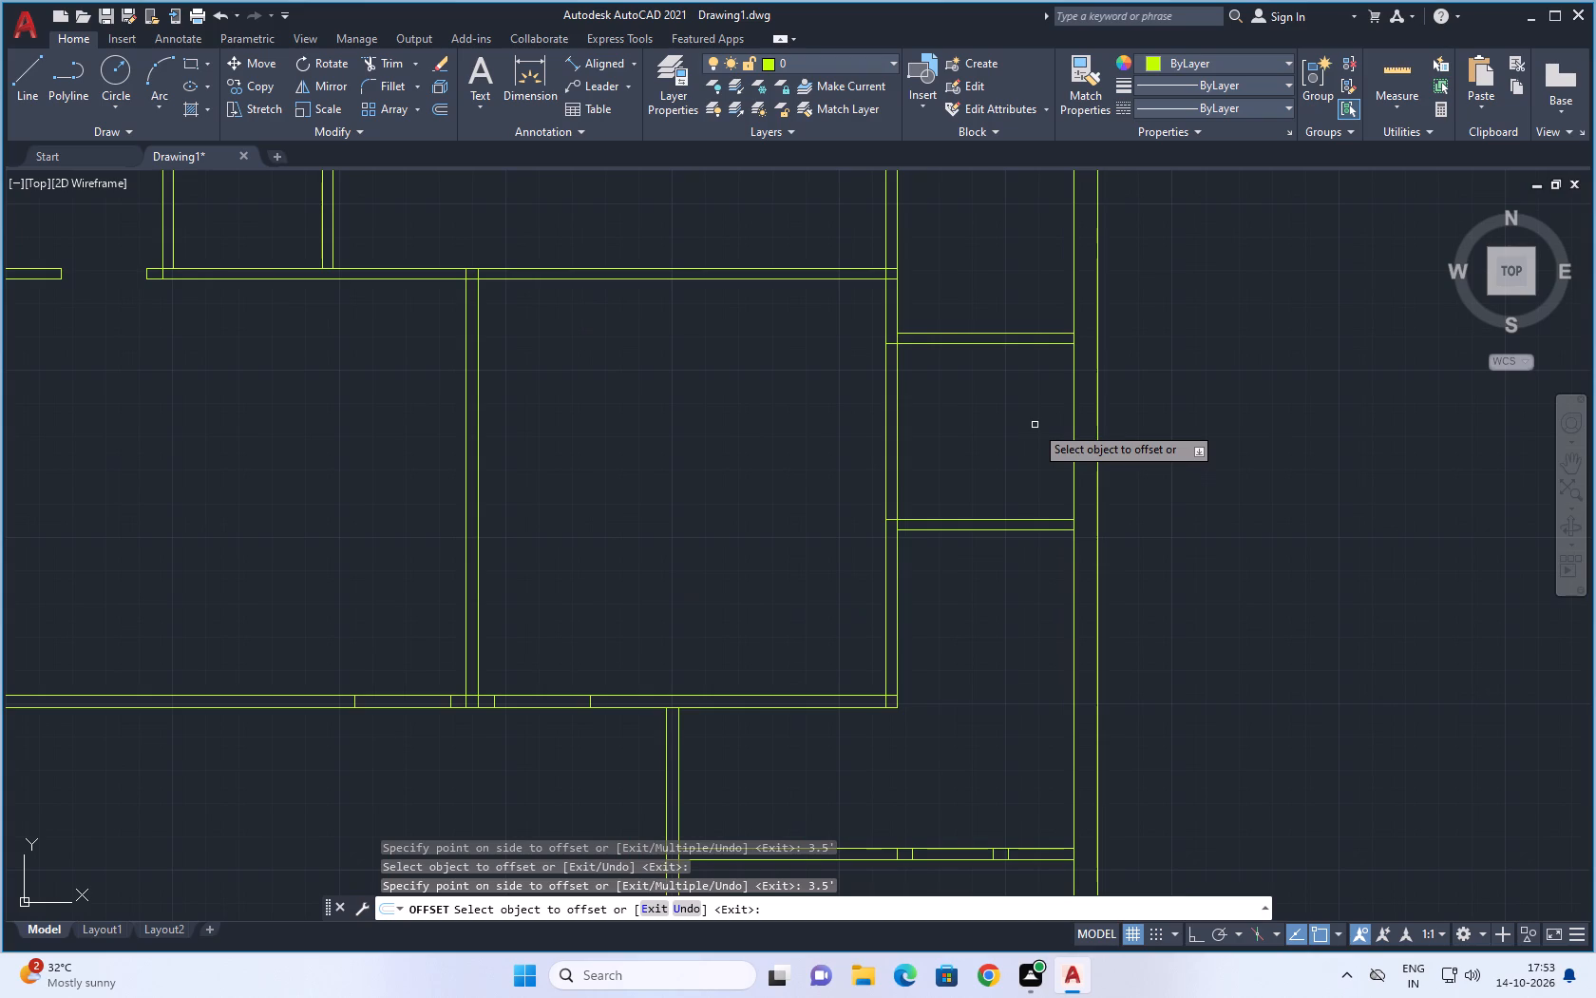
pyautogui.scroll(1, 996, 393)
pyautogui.moveTo(991, 378); pyautogui.dragTo(941, 547, button='middle')
pyautogui.scroll(2, 722, 513)
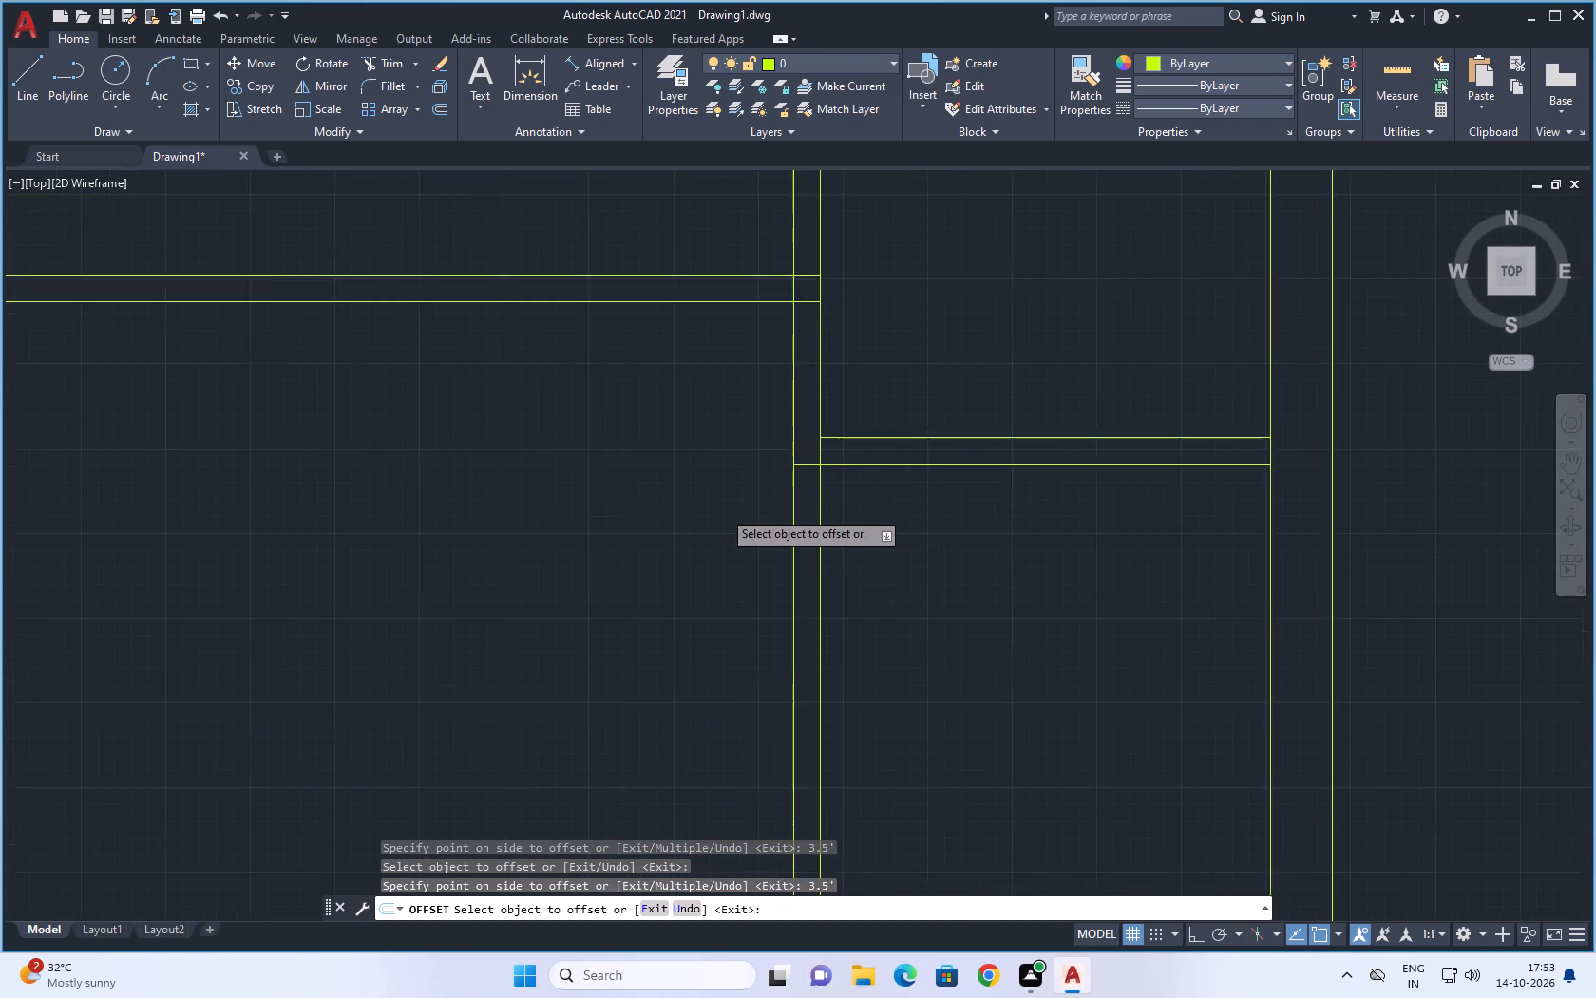
pyautogui.scroll(-2, 766, 467)
pyautogui.scroll(-1, 883, 519)
pyautogui.moveTo(889, 542); pyautogui.dragTo(877, 596, button='middle')
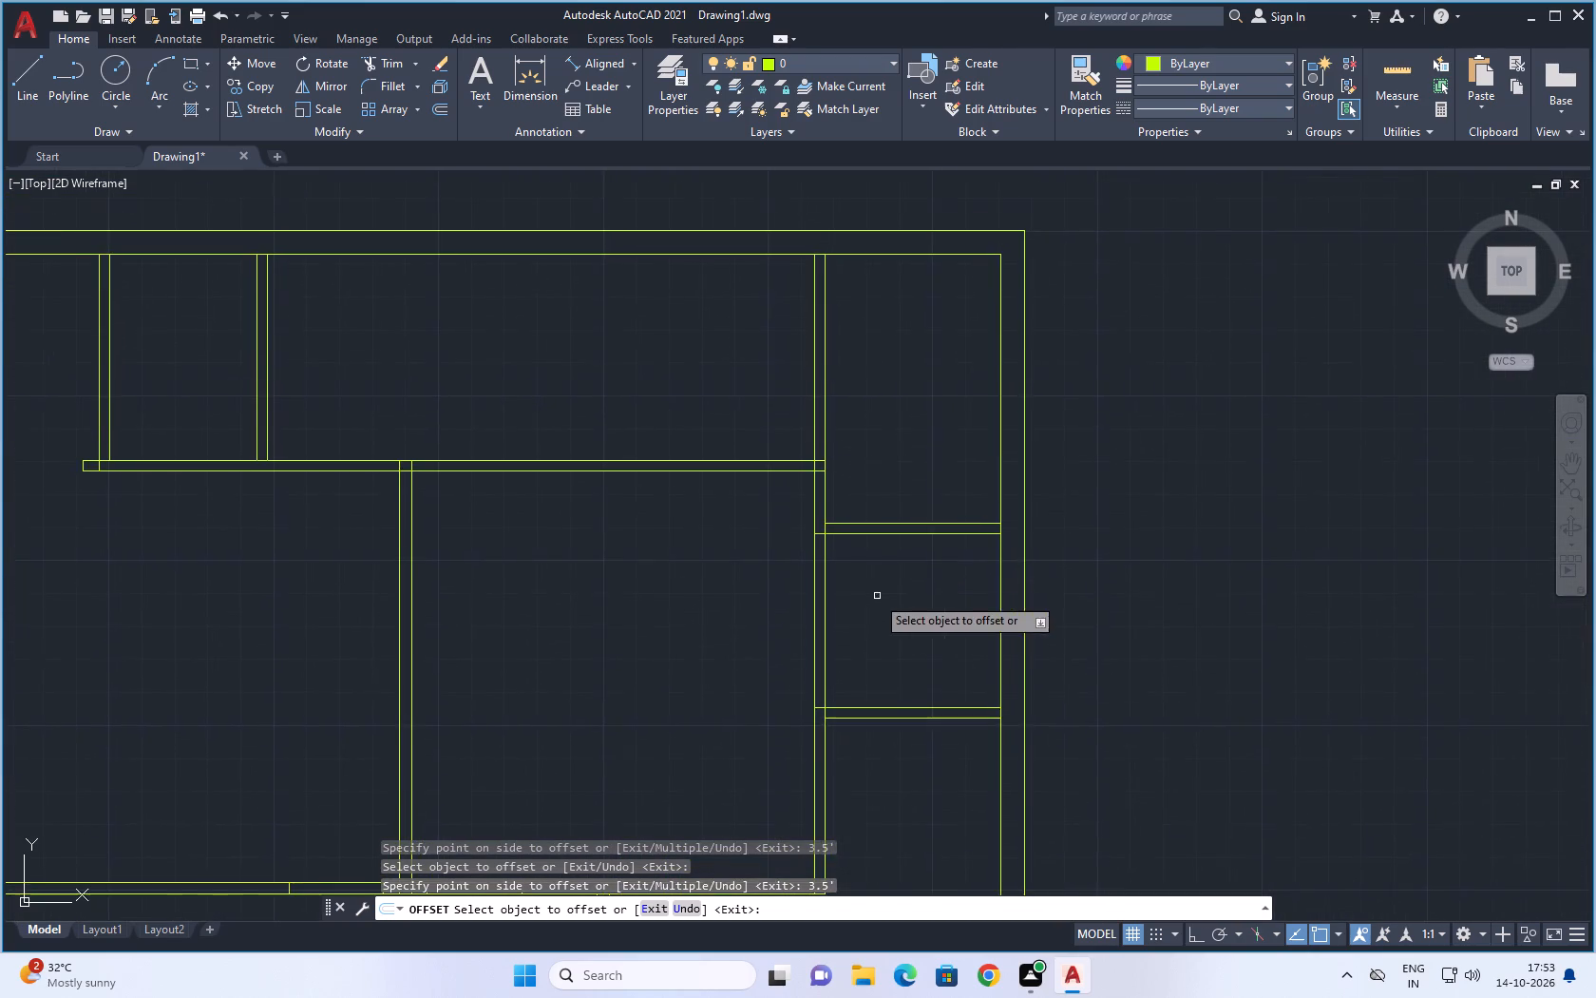
pyautogui.scroll(2, 835, 538)
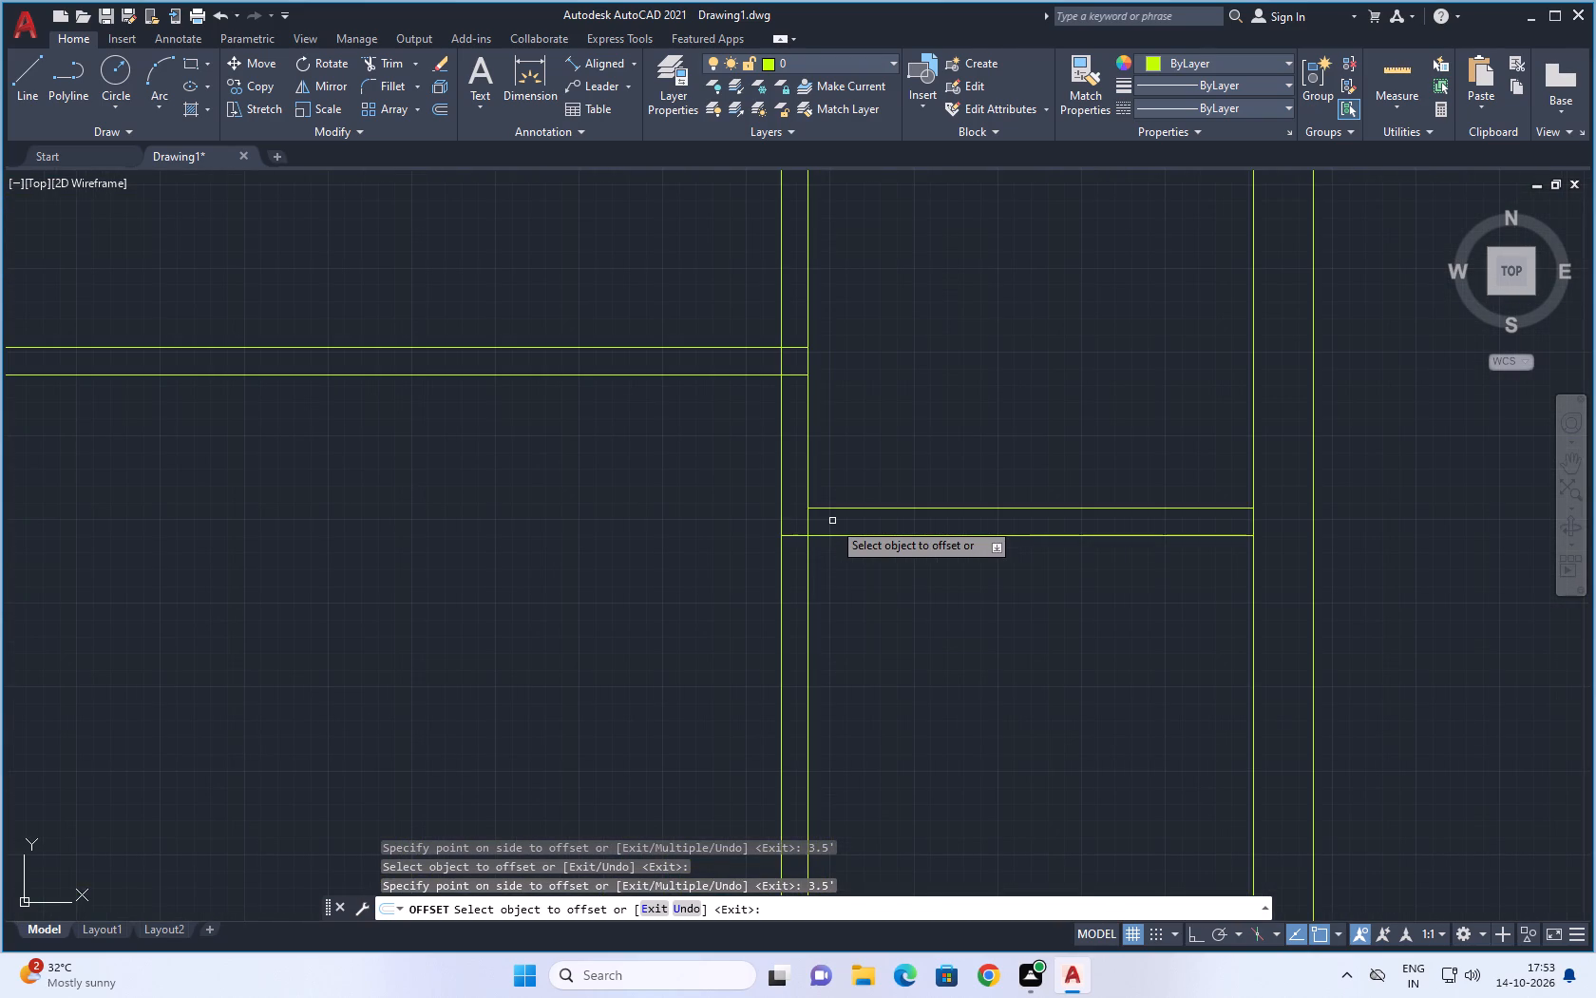
pyautogui.scroll(2, 828, 512)
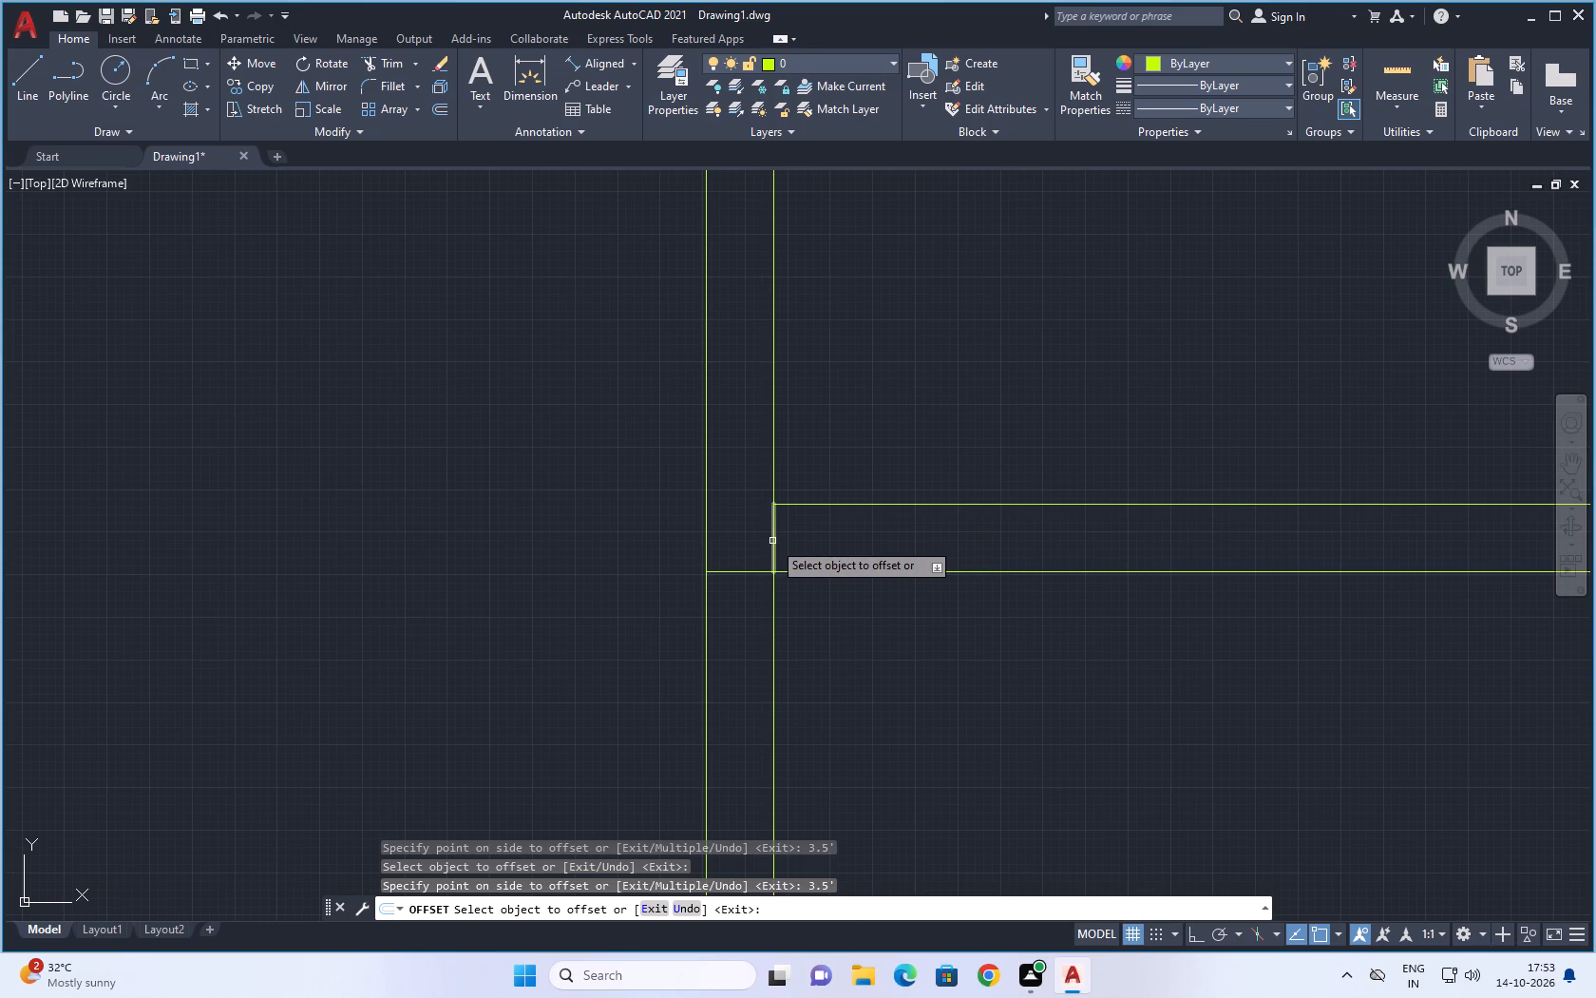
pyautogui.click(772, 541)
pyautogui.write('6"')
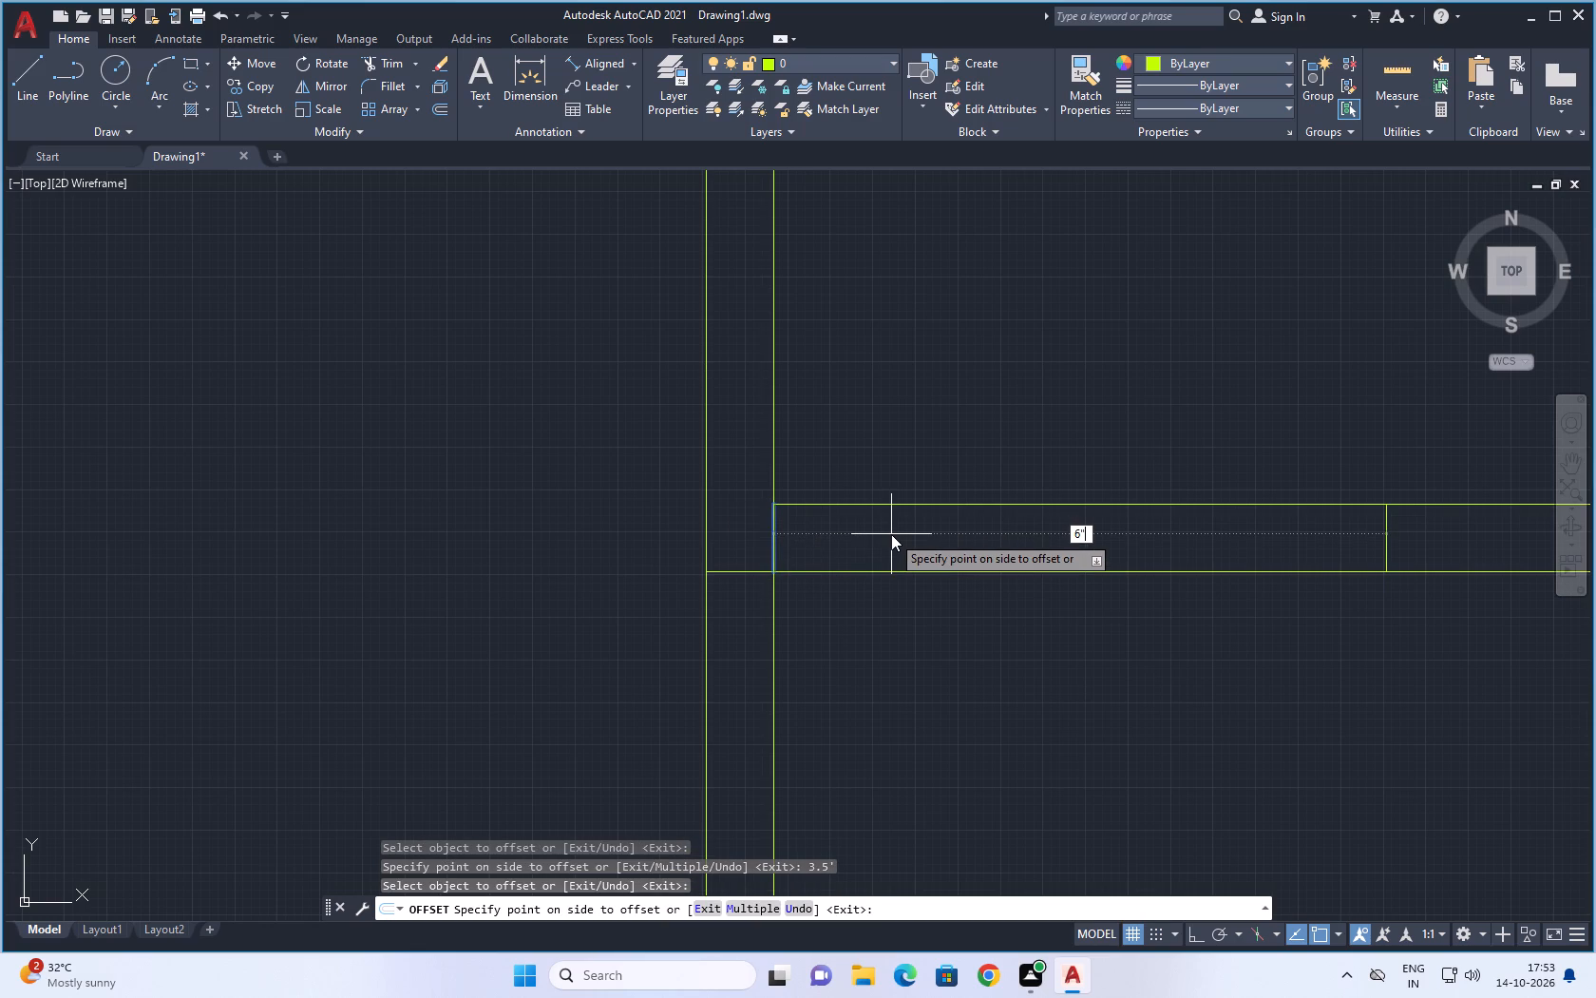
pyautogui.press('Return')
pyautogui.click(878, 548)
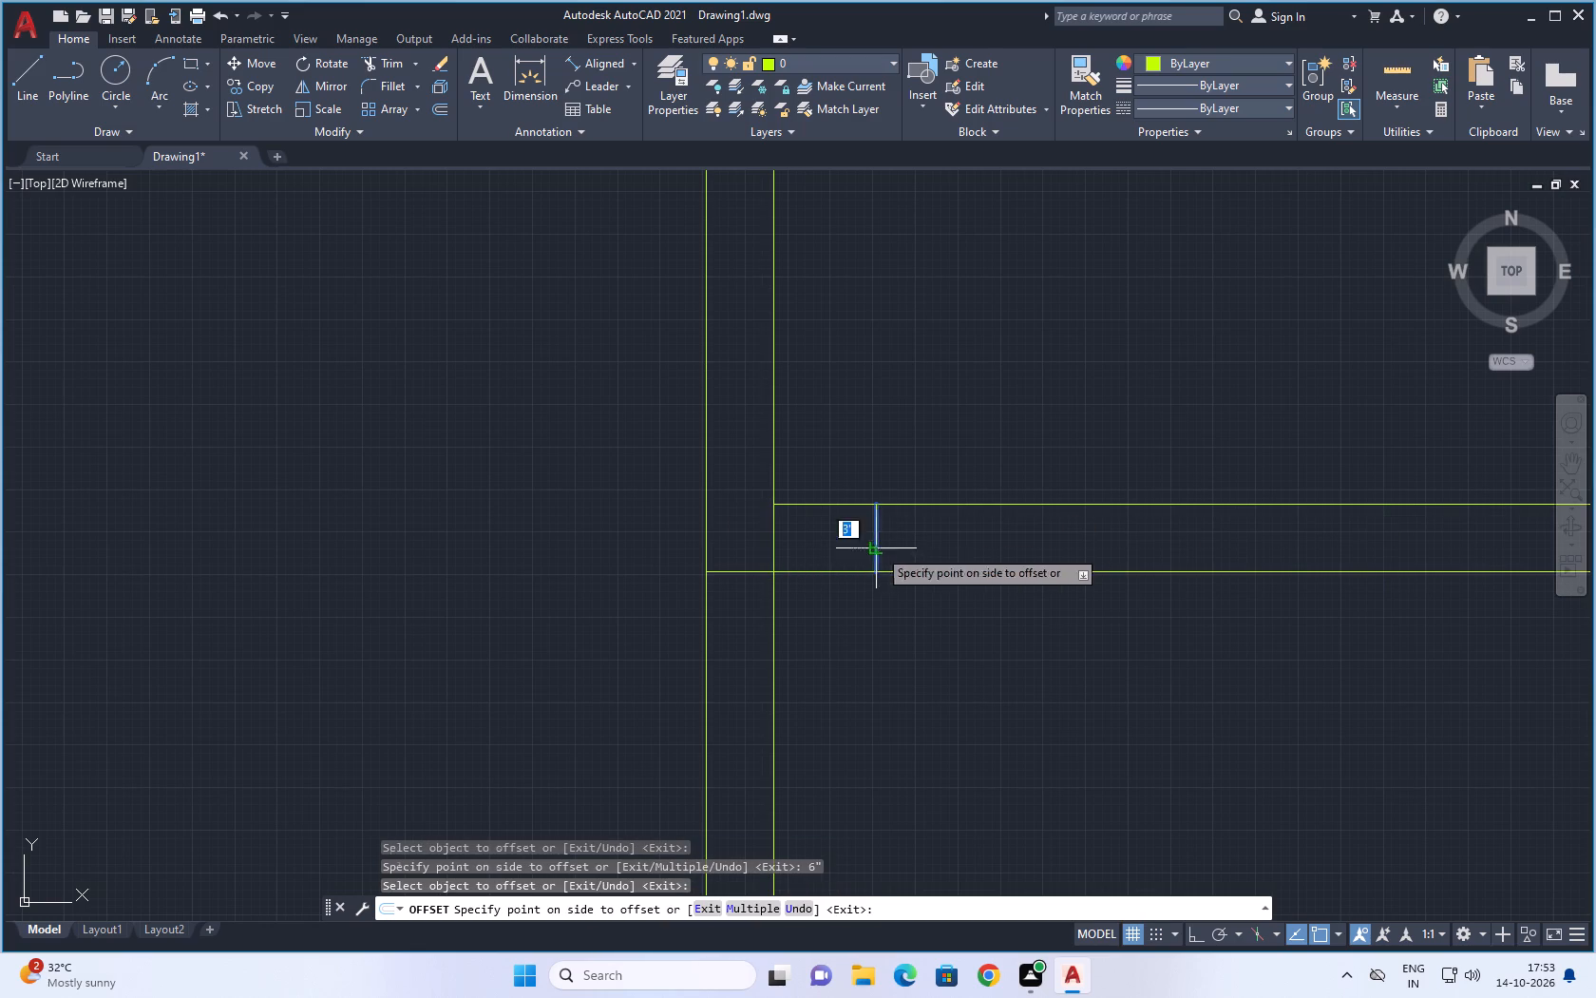
pyautogui.press('2')
pyautogui.write('\'8"')
pyautogui.press('Return')
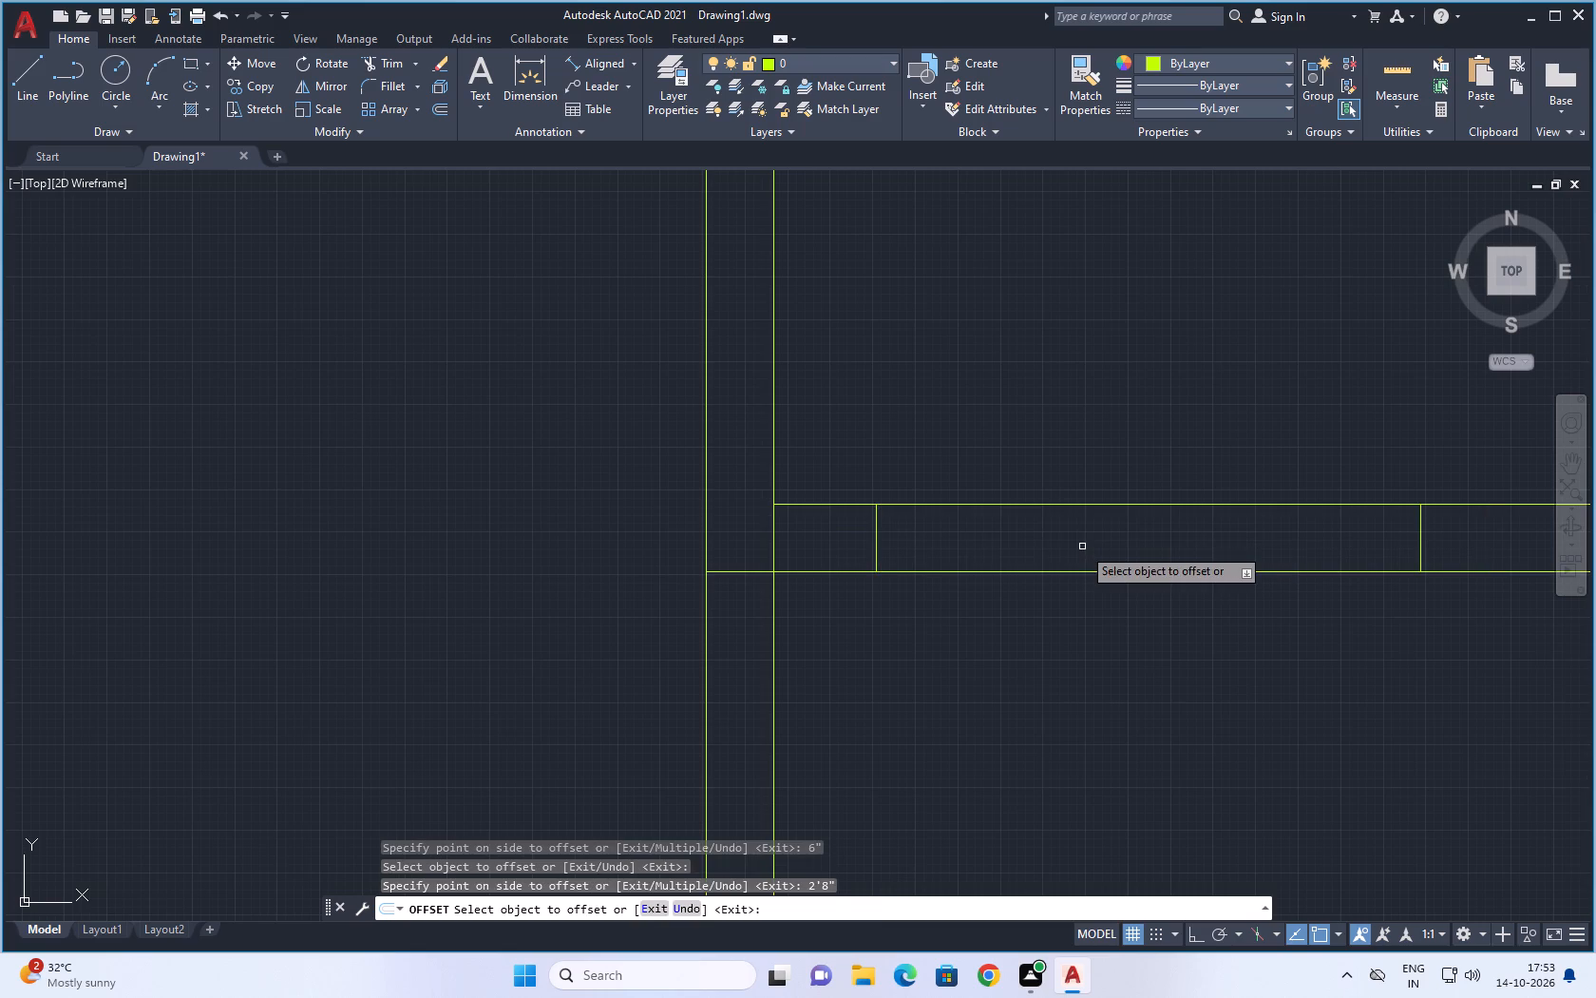
pyautogui.scroll(-4, 902, 548)
pyautogui.moveTo(1206, 637); pyautogui.dragTo(1205, 528, button='middle')
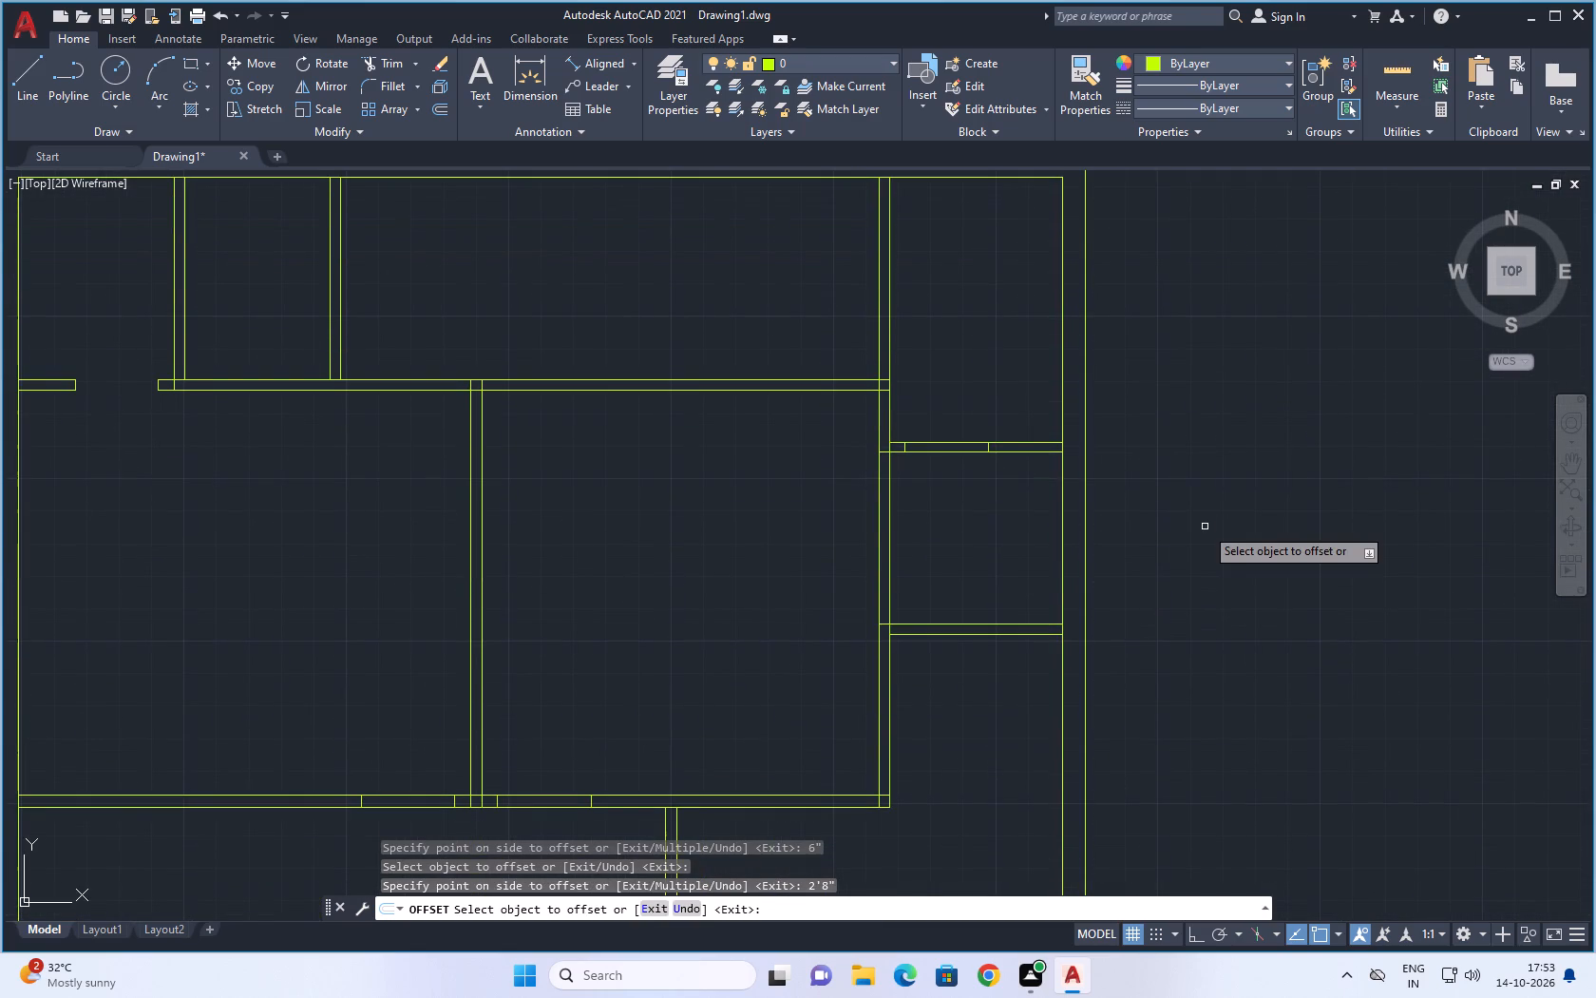
pyautogui.scroll(-1, 1205, 527)
pyautogui.moveTo(1210, 522); pyautogui.dragTo(1206, 499, button='middle')
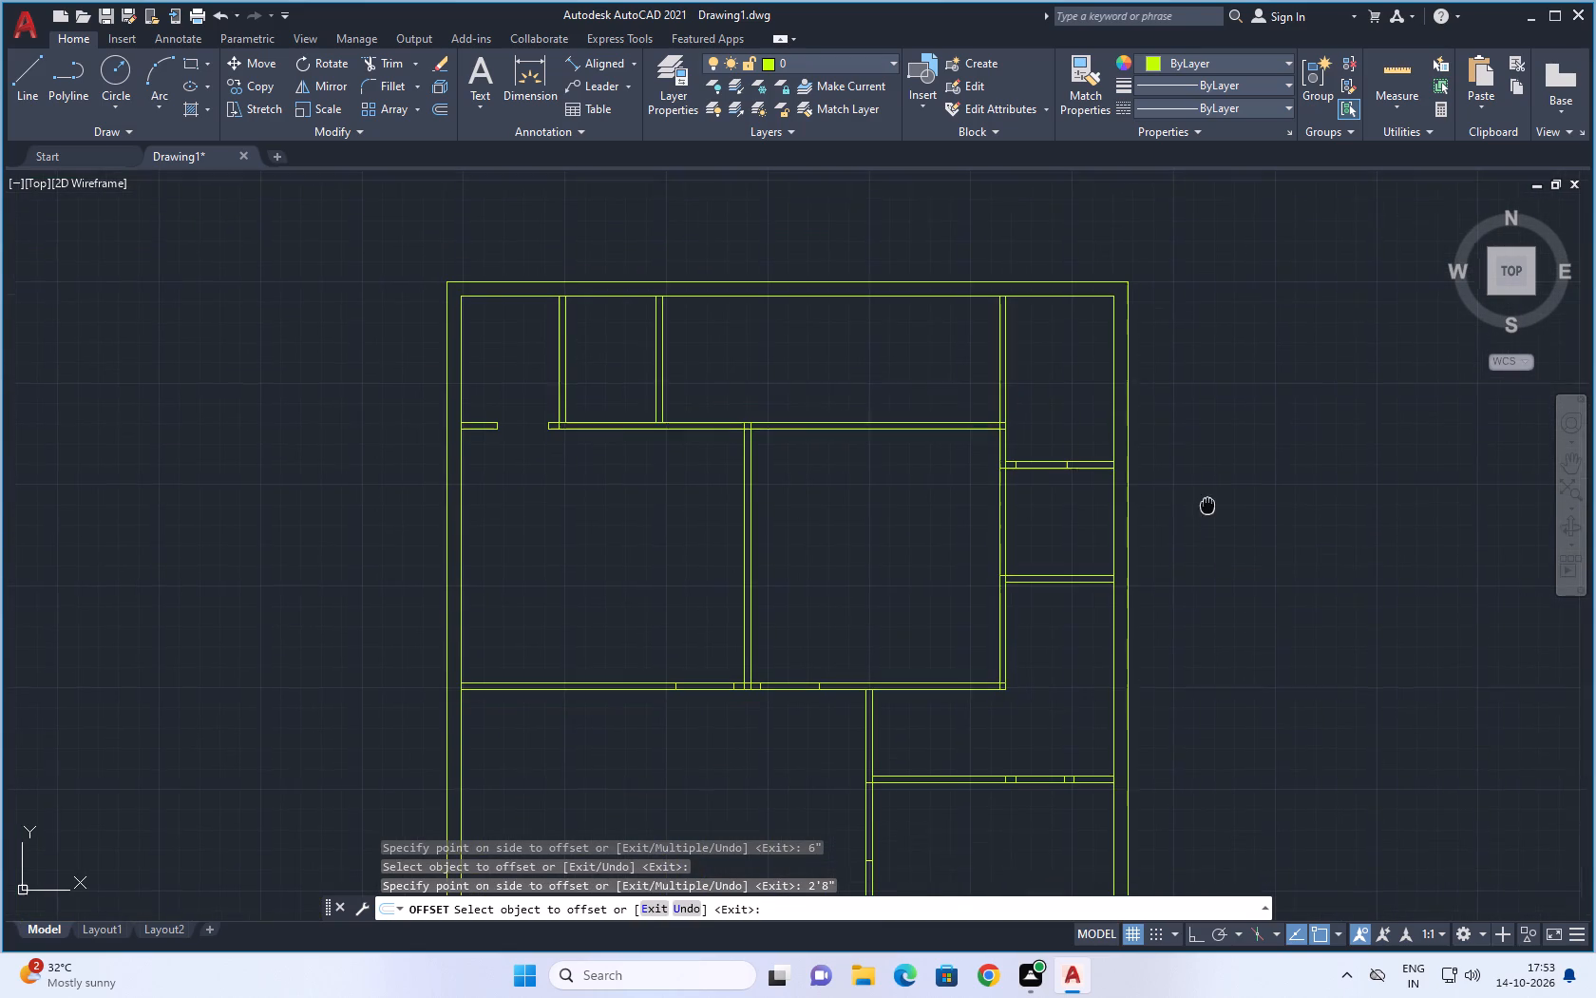
pyautogui.moveTo(1206, 499); pyautogui.dragTo(1206, 487, button='middle')
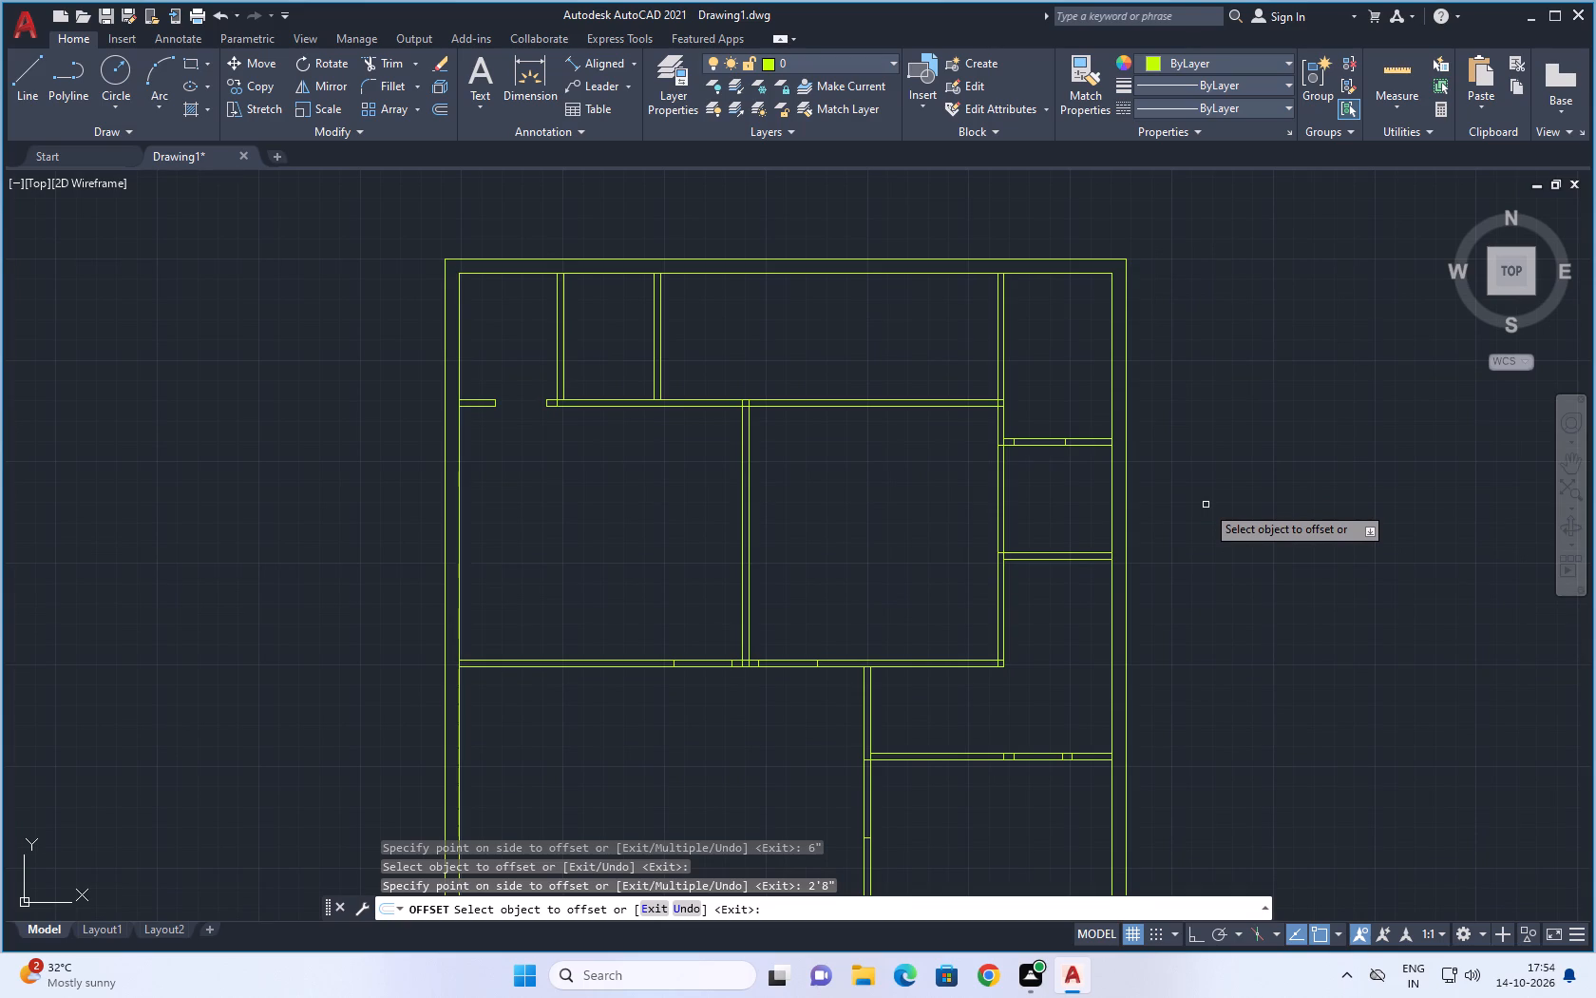
pyautogui.scroll(-1, 1206, 505)
pyautogui.moveTo(1204, 491); pyautogui.dragTo(1196, 451, button='middle')
pyautogui.press('Escape')
pyautogui.press('Escape')
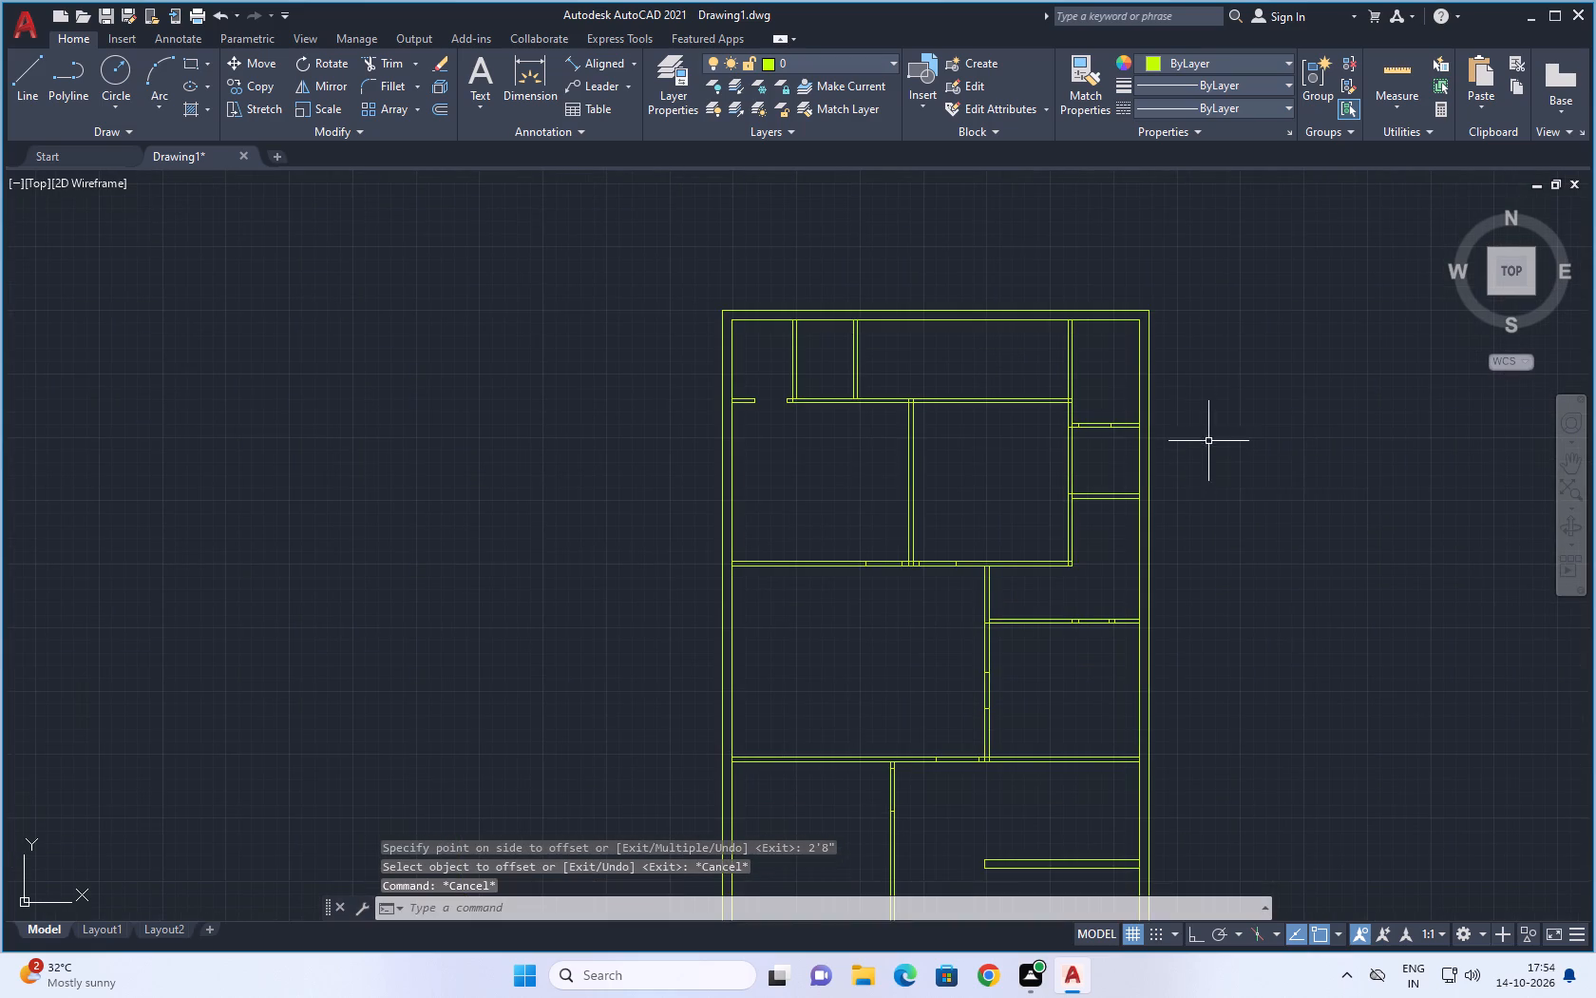
# Trim the wall lines between the two new jamb lines to cut the 2'8" door opening in that cross partition.
pyautogui.moveTo(1210, 424); pyautogui.dragTo(1149, 363, button='middle')
pyautogui.press('Escape')
pyautogui.click(387, 61)
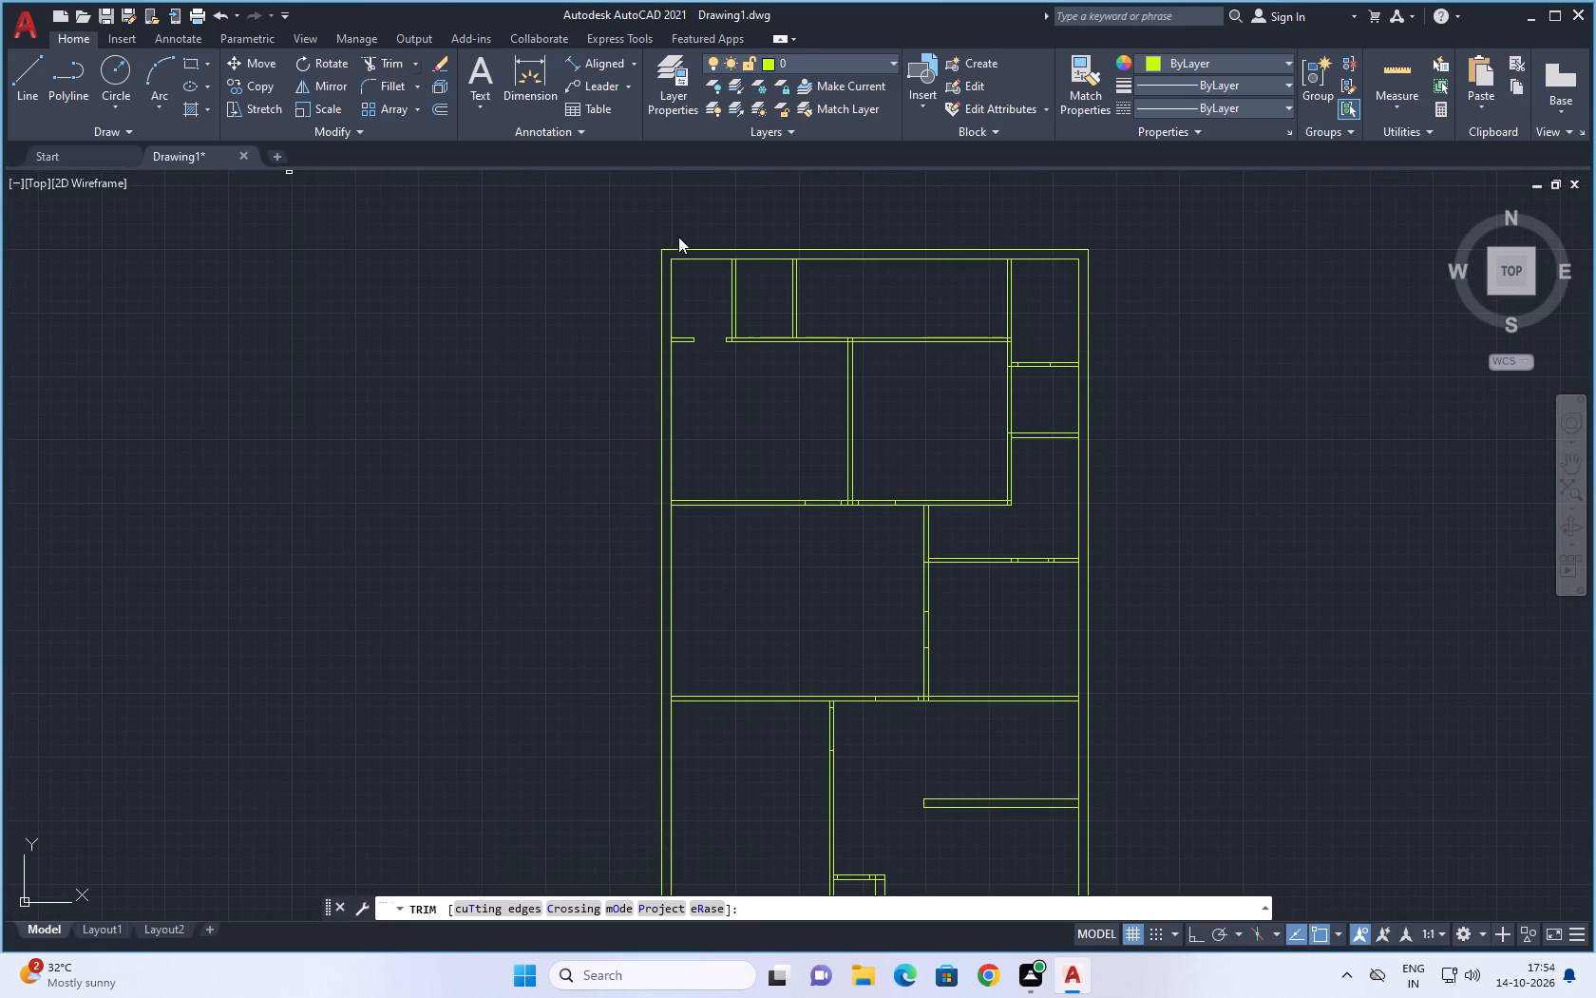
pyautogui.scroll(3, 1074, 395)
pyautogui.moveTo(883, 231); pyautogui.dragTo(903, 393)
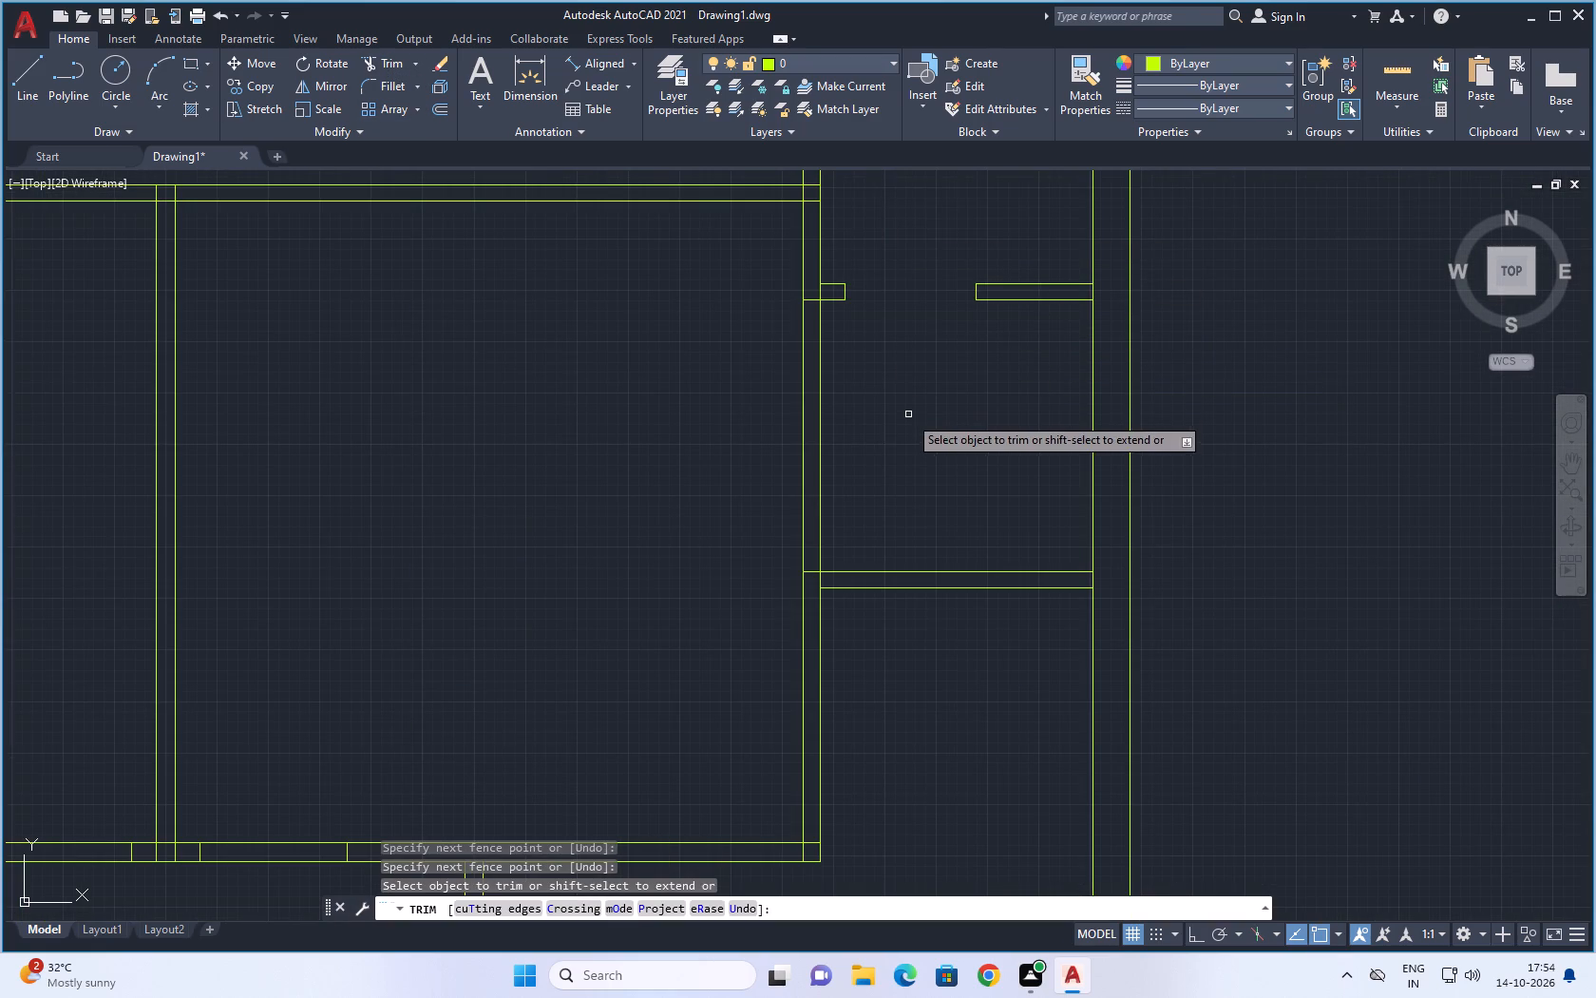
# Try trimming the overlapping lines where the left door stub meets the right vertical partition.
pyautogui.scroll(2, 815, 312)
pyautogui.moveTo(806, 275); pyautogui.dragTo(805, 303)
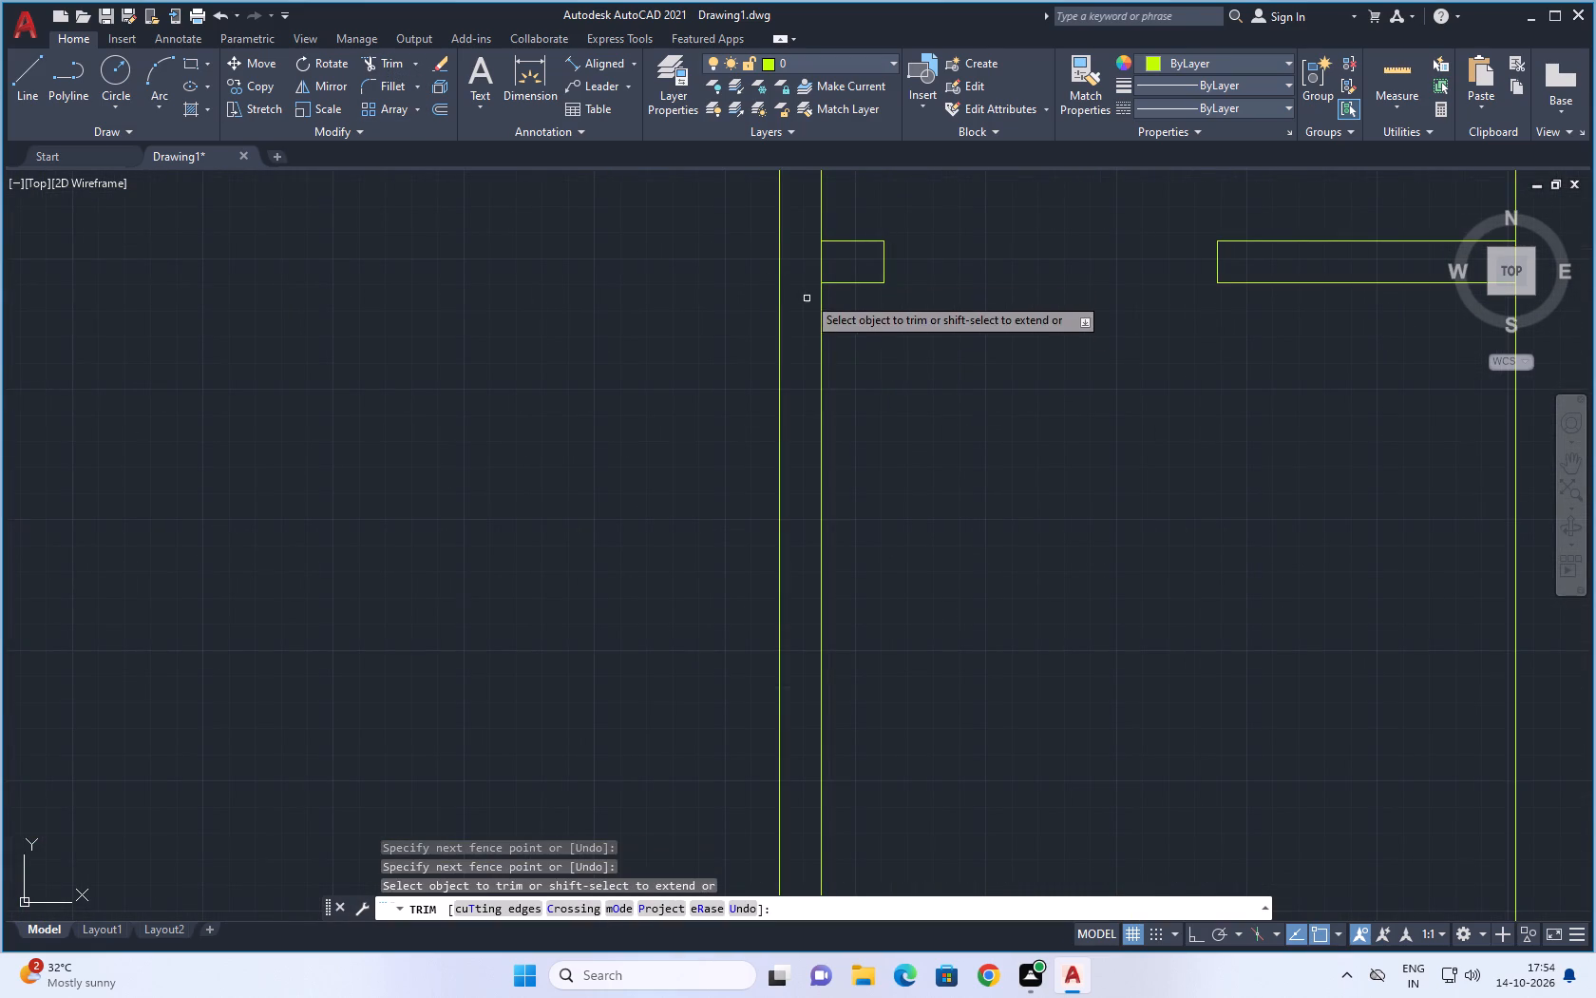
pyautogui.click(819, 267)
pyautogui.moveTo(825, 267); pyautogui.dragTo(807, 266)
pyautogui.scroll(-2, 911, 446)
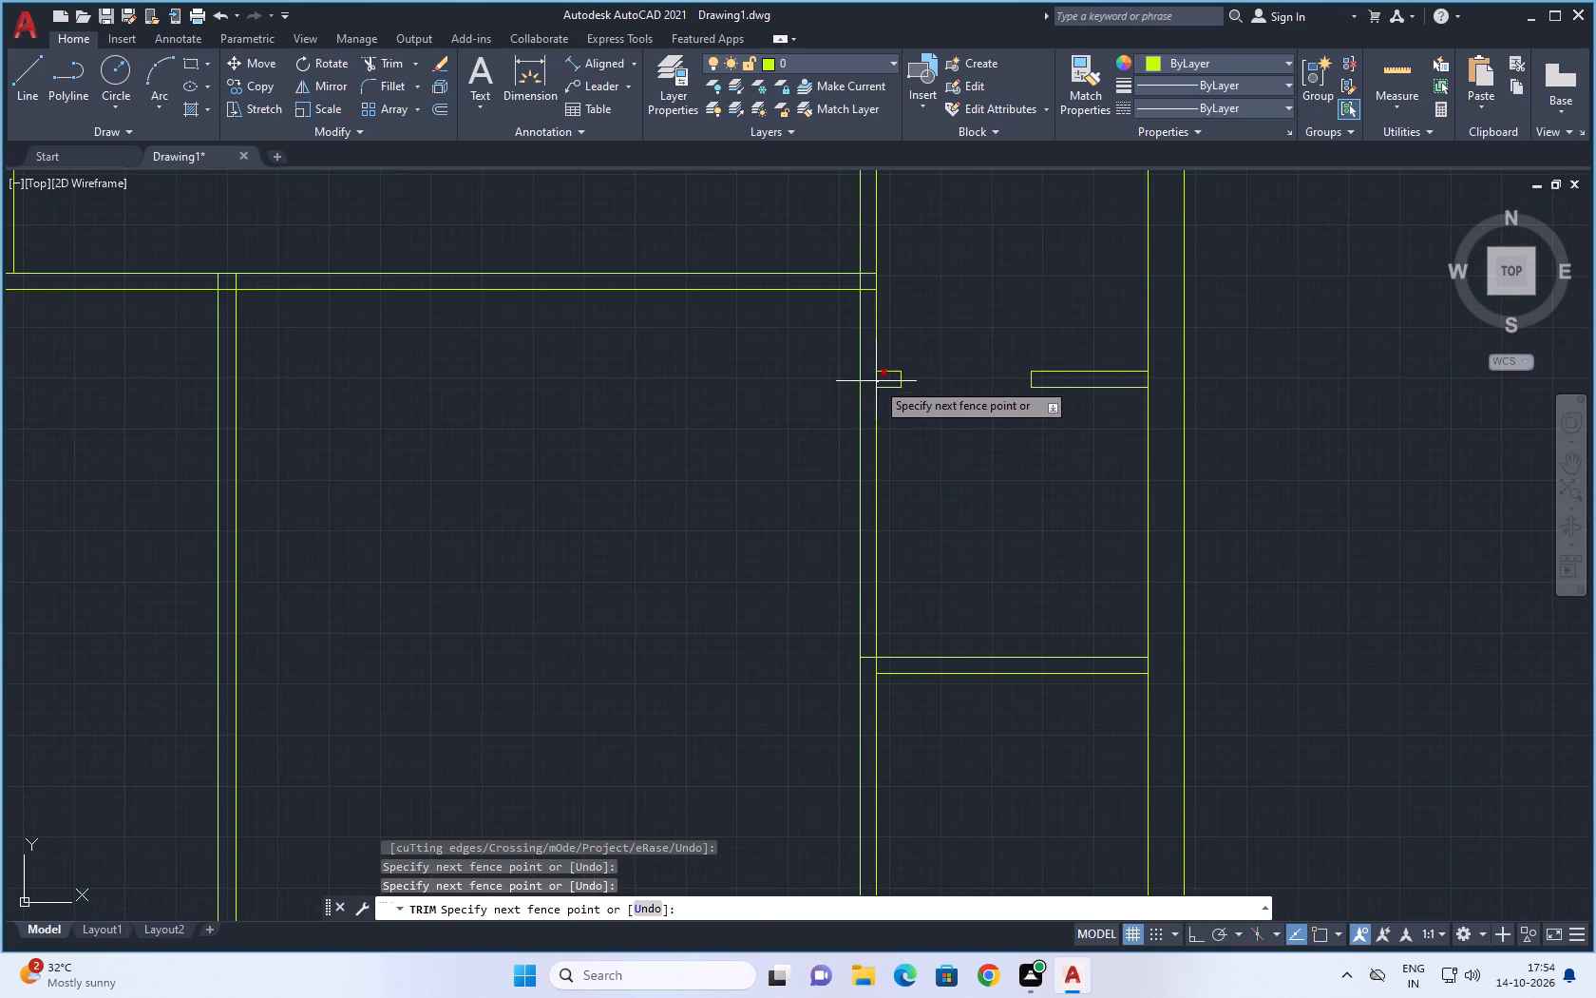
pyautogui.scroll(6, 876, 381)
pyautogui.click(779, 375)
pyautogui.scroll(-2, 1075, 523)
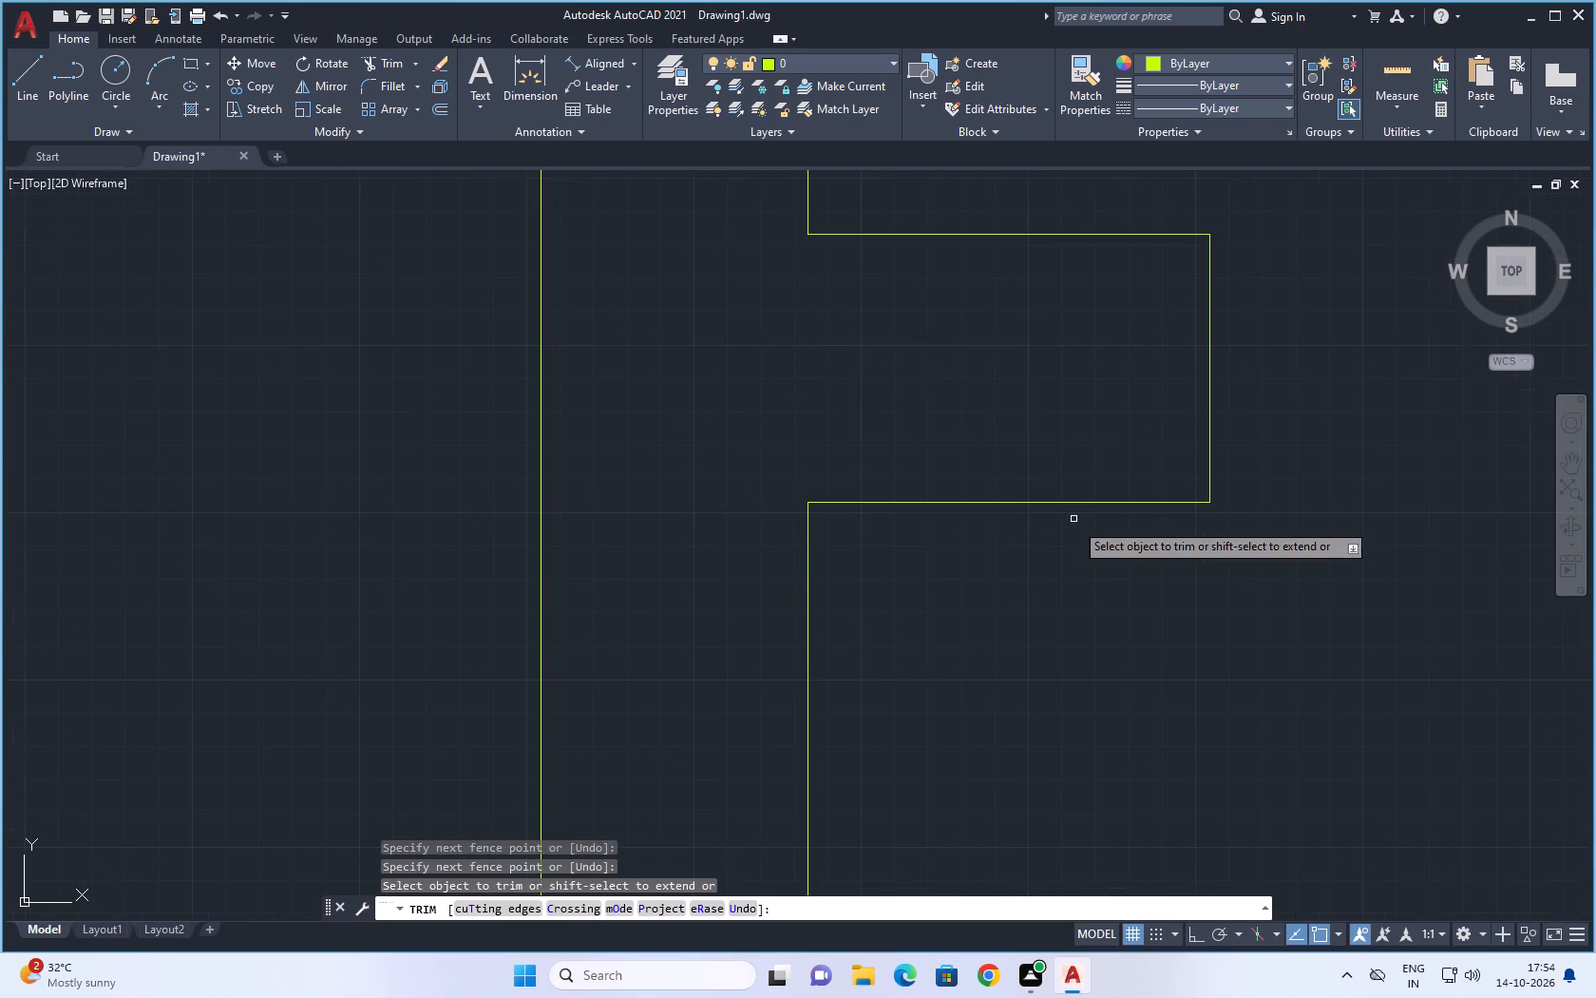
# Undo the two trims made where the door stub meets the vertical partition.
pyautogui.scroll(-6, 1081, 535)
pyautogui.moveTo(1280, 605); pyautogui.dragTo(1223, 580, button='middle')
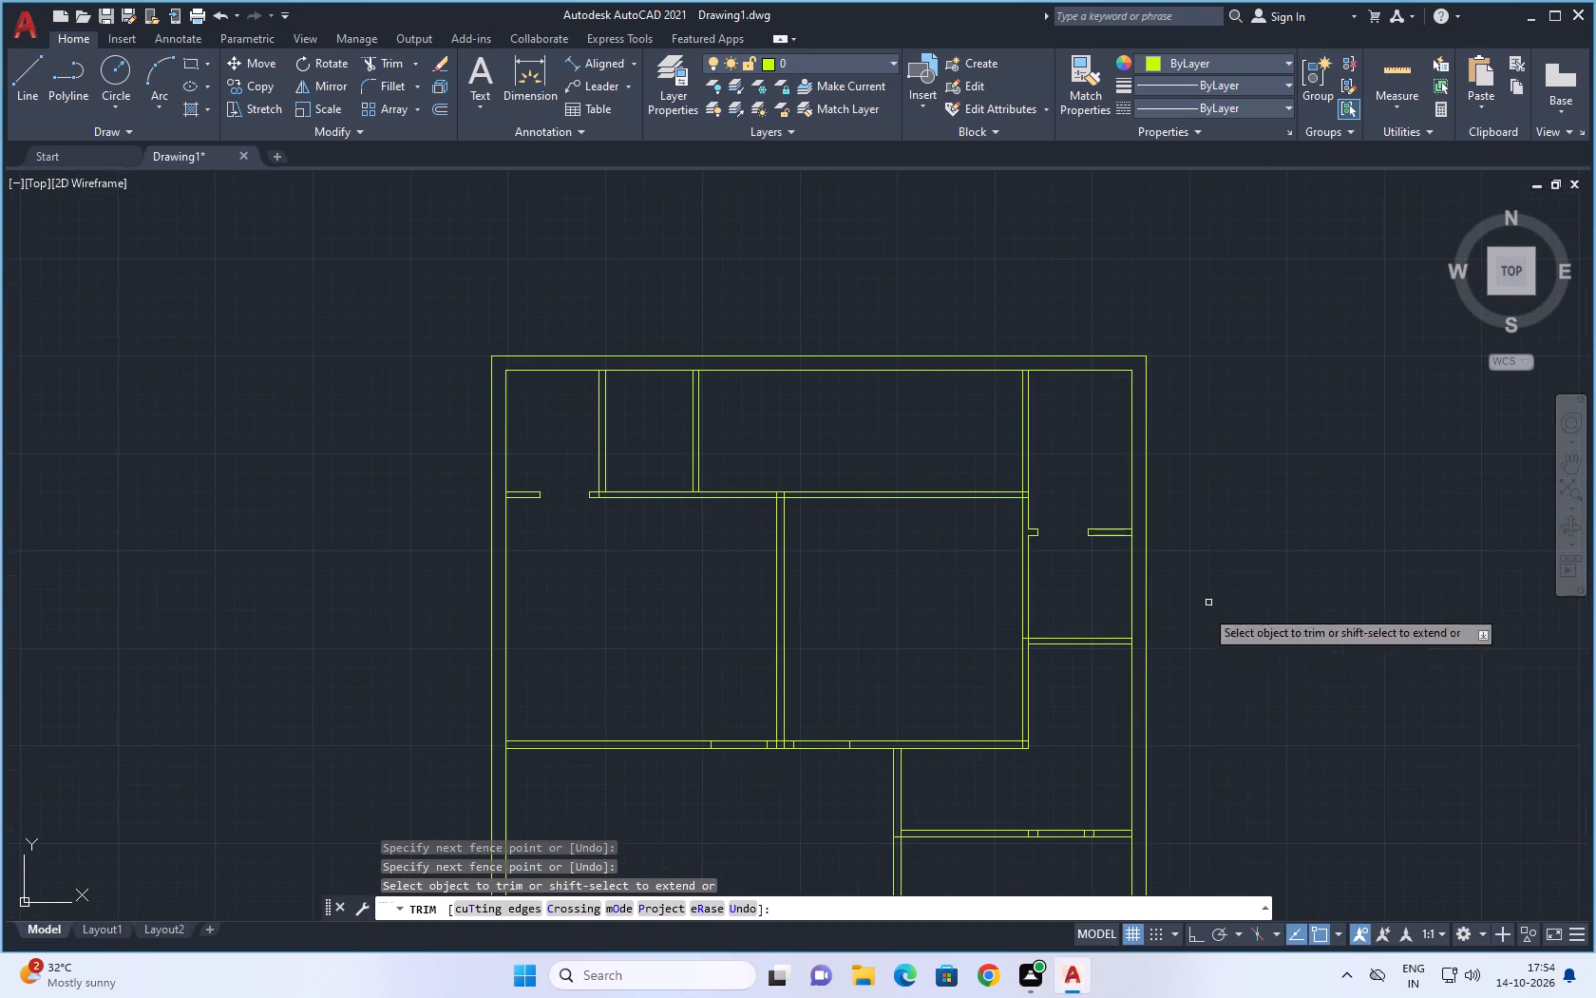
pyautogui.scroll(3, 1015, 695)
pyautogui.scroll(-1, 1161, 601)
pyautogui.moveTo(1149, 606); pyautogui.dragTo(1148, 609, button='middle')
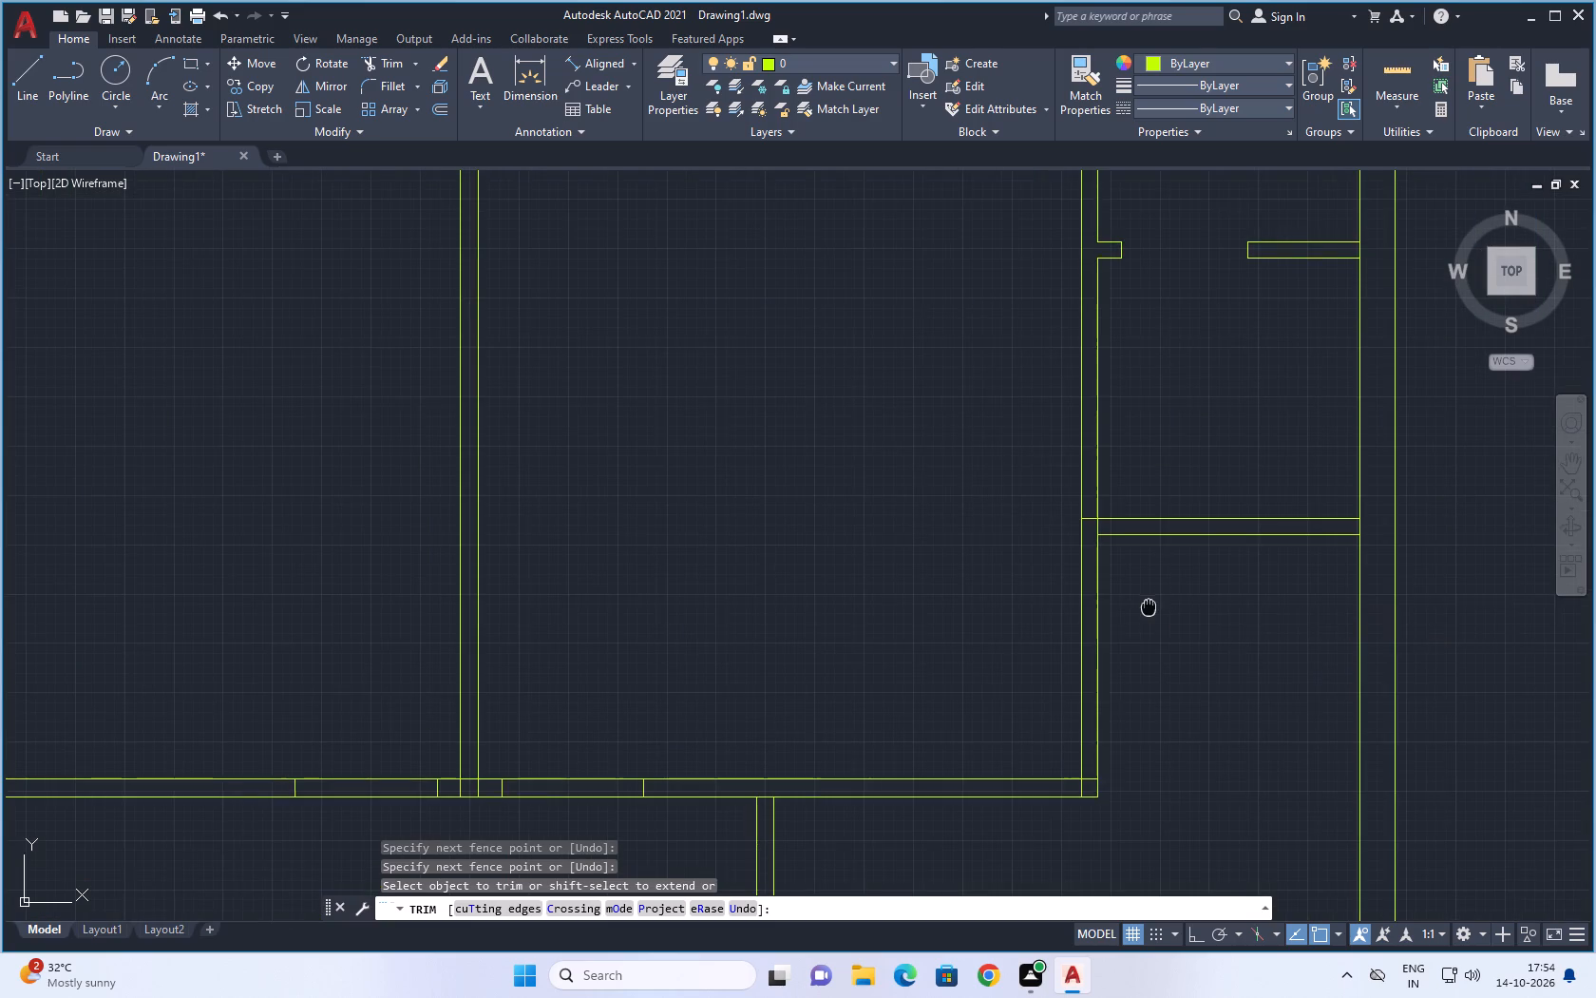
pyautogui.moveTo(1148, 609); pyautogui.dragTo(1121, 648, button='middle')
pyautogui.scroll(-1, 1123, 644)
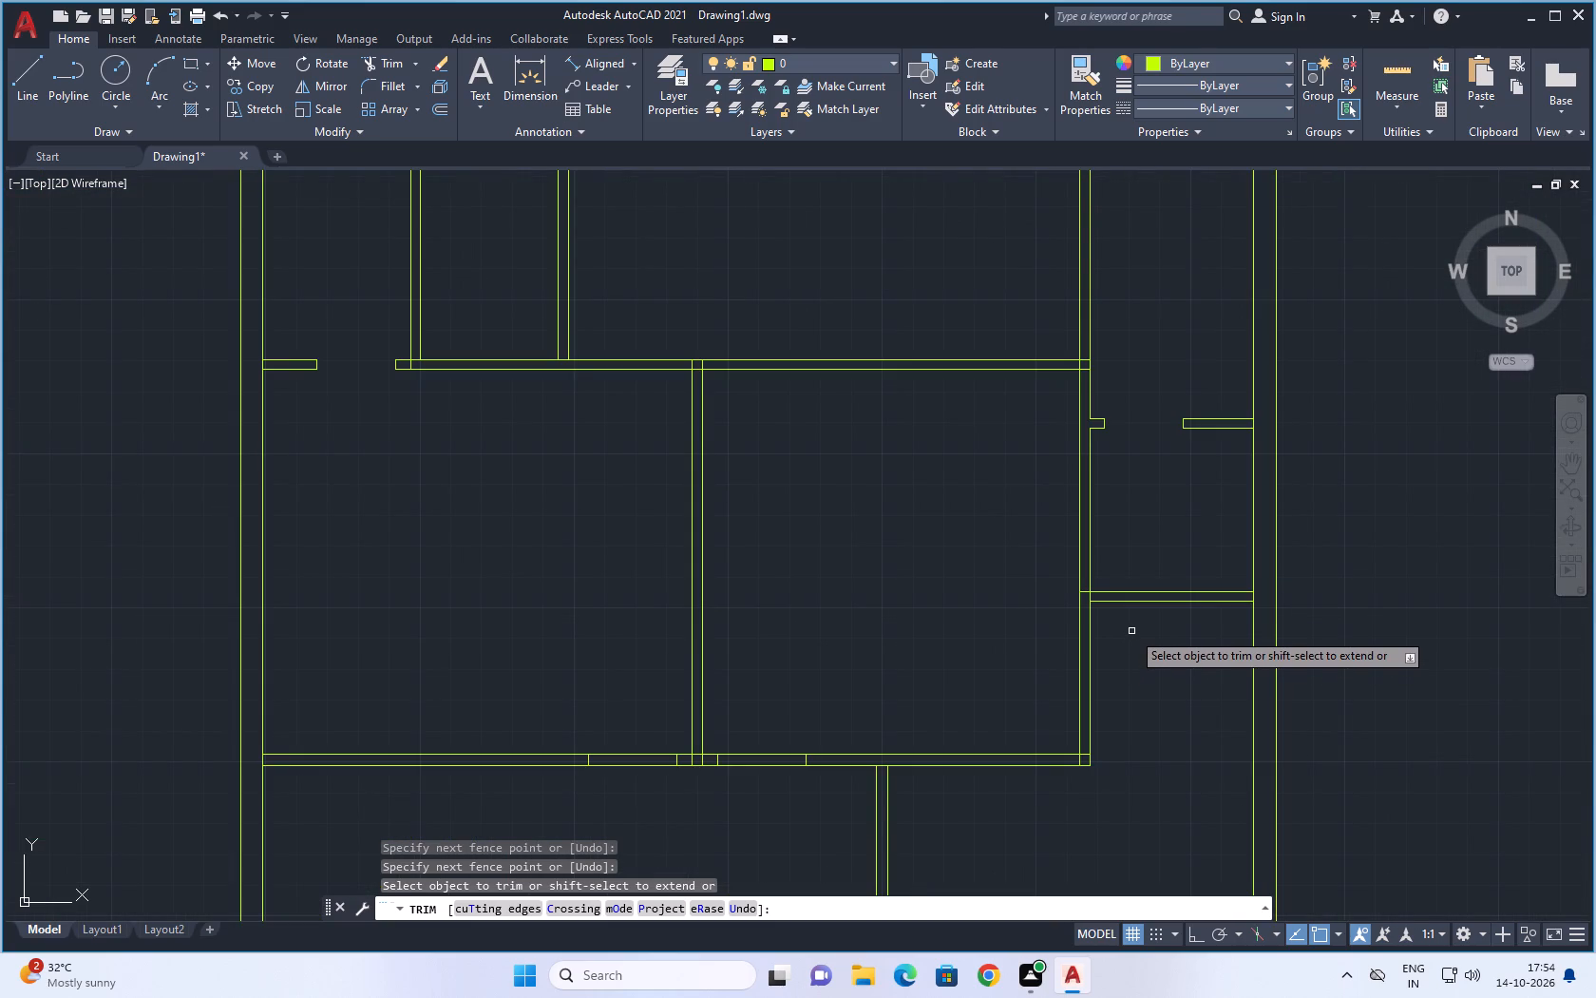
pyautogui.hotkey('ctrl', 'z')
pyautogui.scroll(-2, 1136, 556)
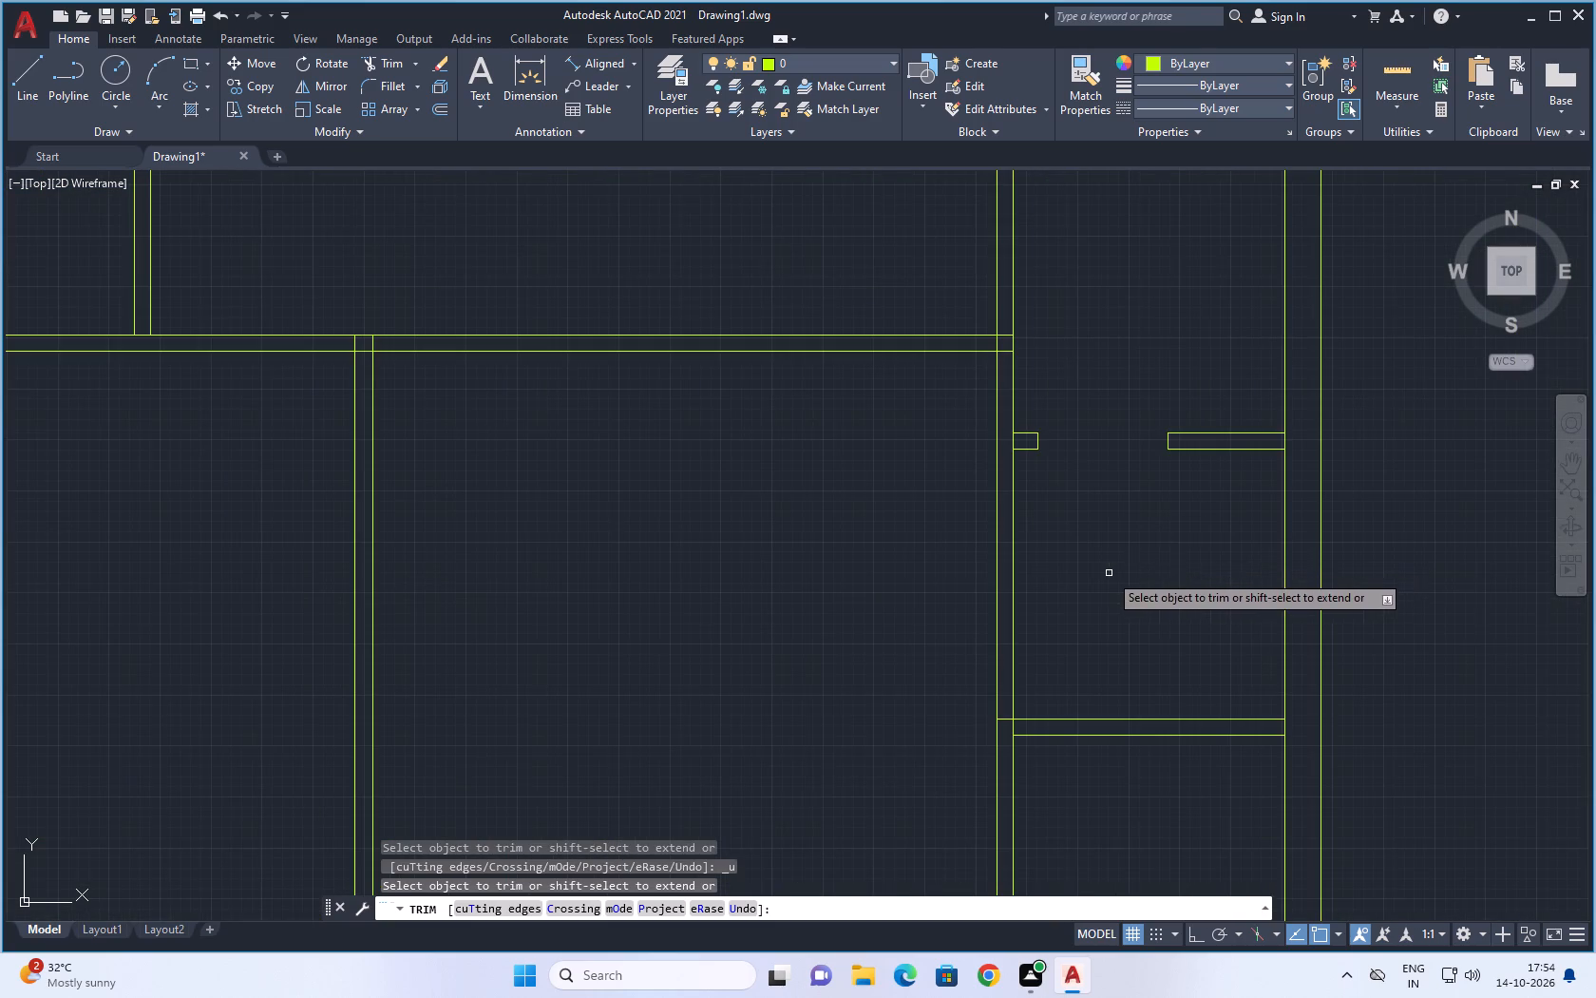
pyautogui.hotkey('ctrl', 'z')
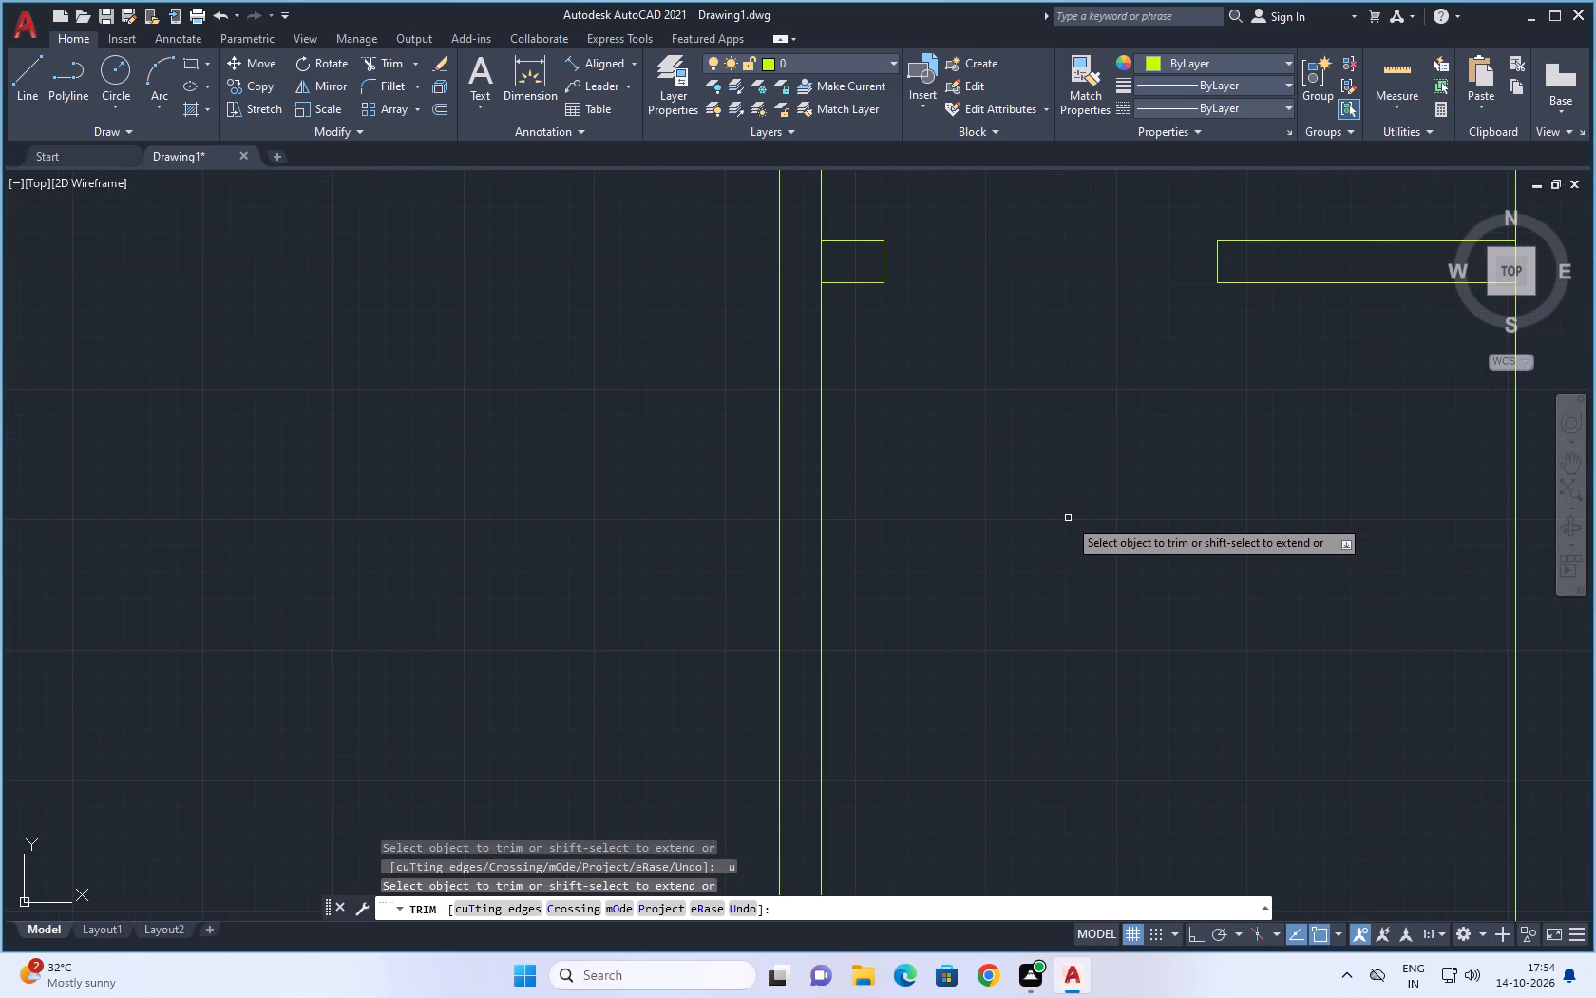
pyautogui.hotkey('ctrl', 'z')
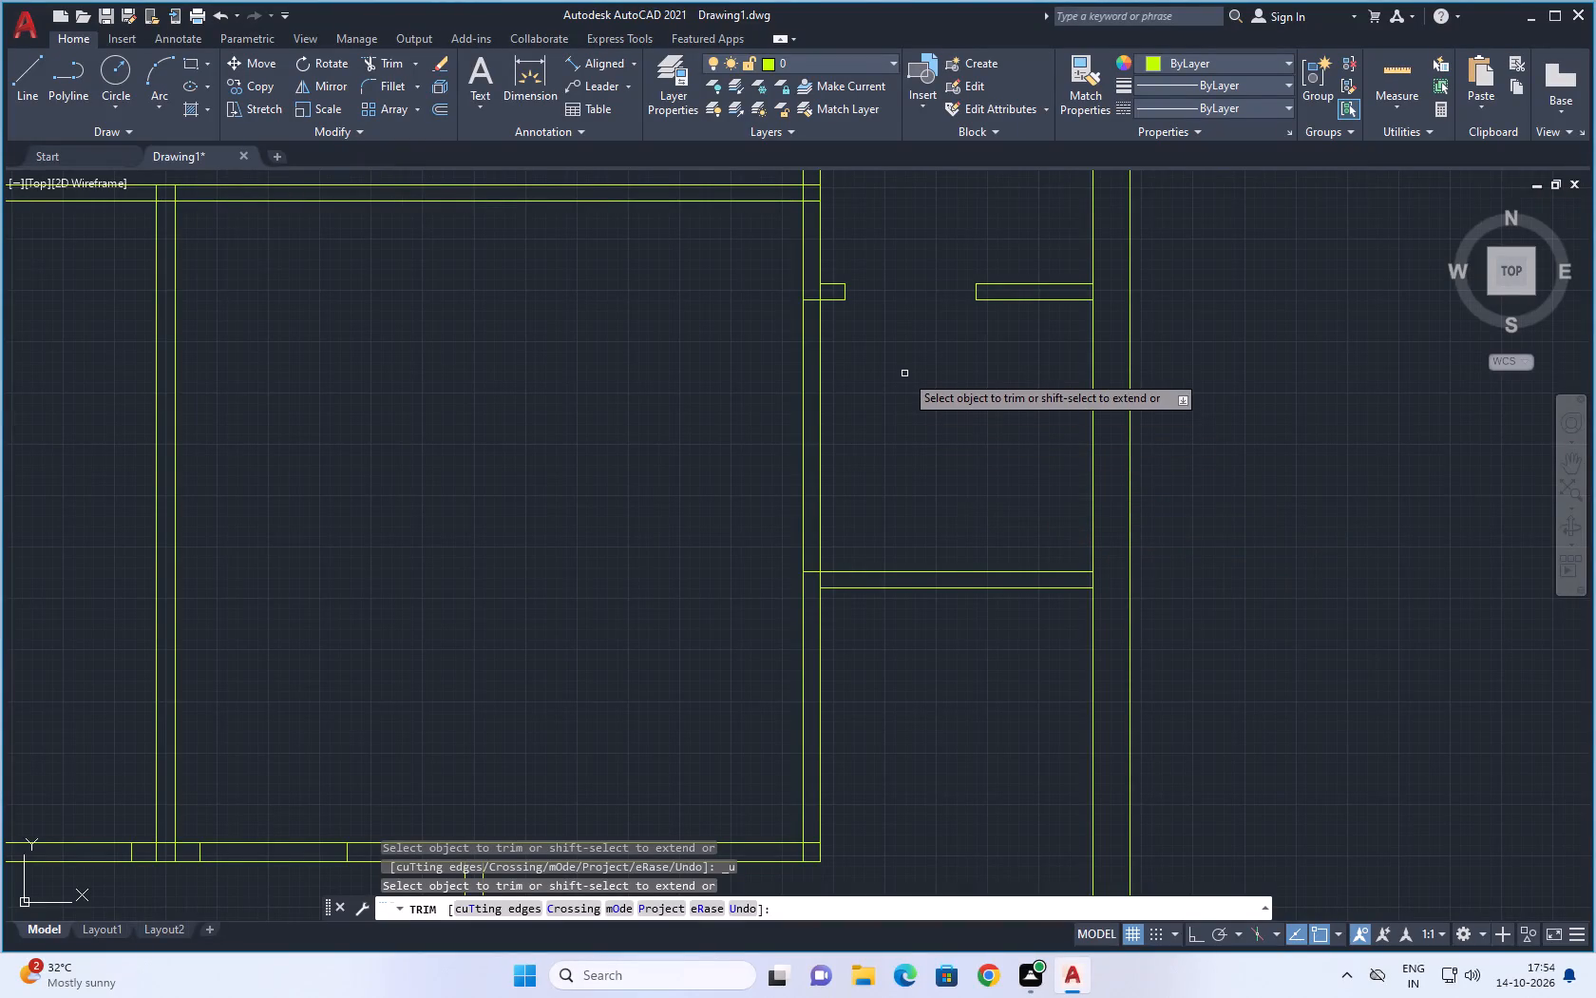
# Trim away the right vertical partition between the two small cross partitions, and the leftover vertical line inside the left door stub.
pyautogui.moveTo(908, 414); pyautogui.dragTo(684, 469)
pyautogui.scroll(-1, 788, 422)
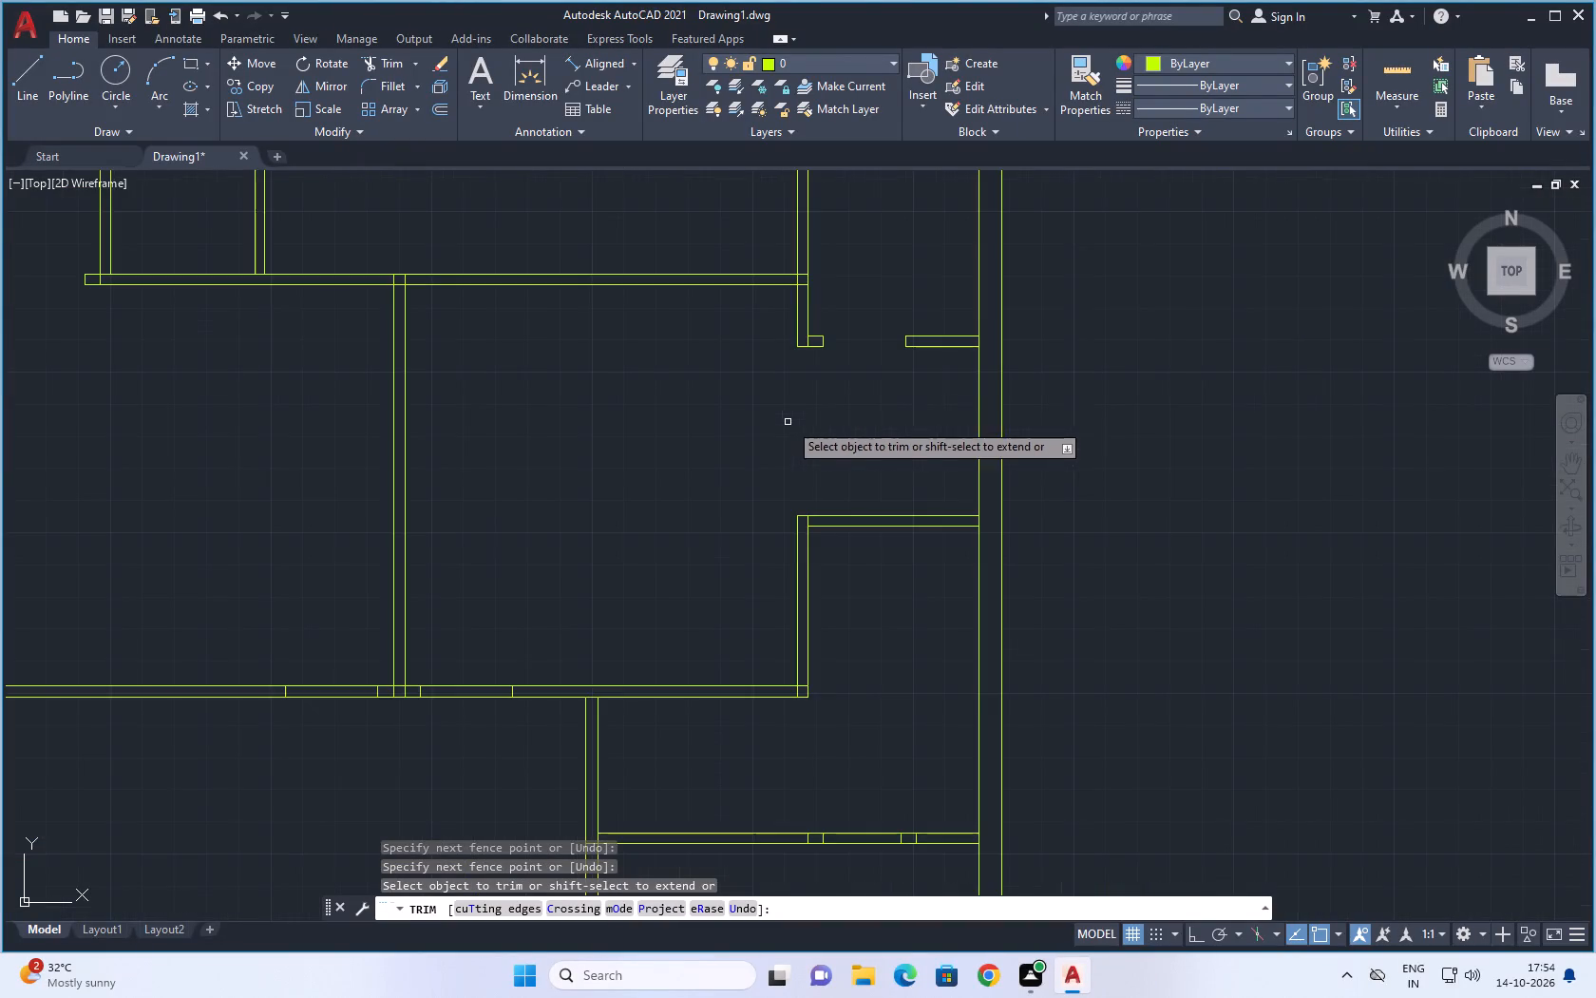
pyautogui.moveTo(837, 407); pyautogui.dragTo(813, 503, button='middle')
pyautogui.scroll(1, 785, 535)
pyautogui.moveTo(778, 470); pyautogui.dragTo(782, 475, button='middle')
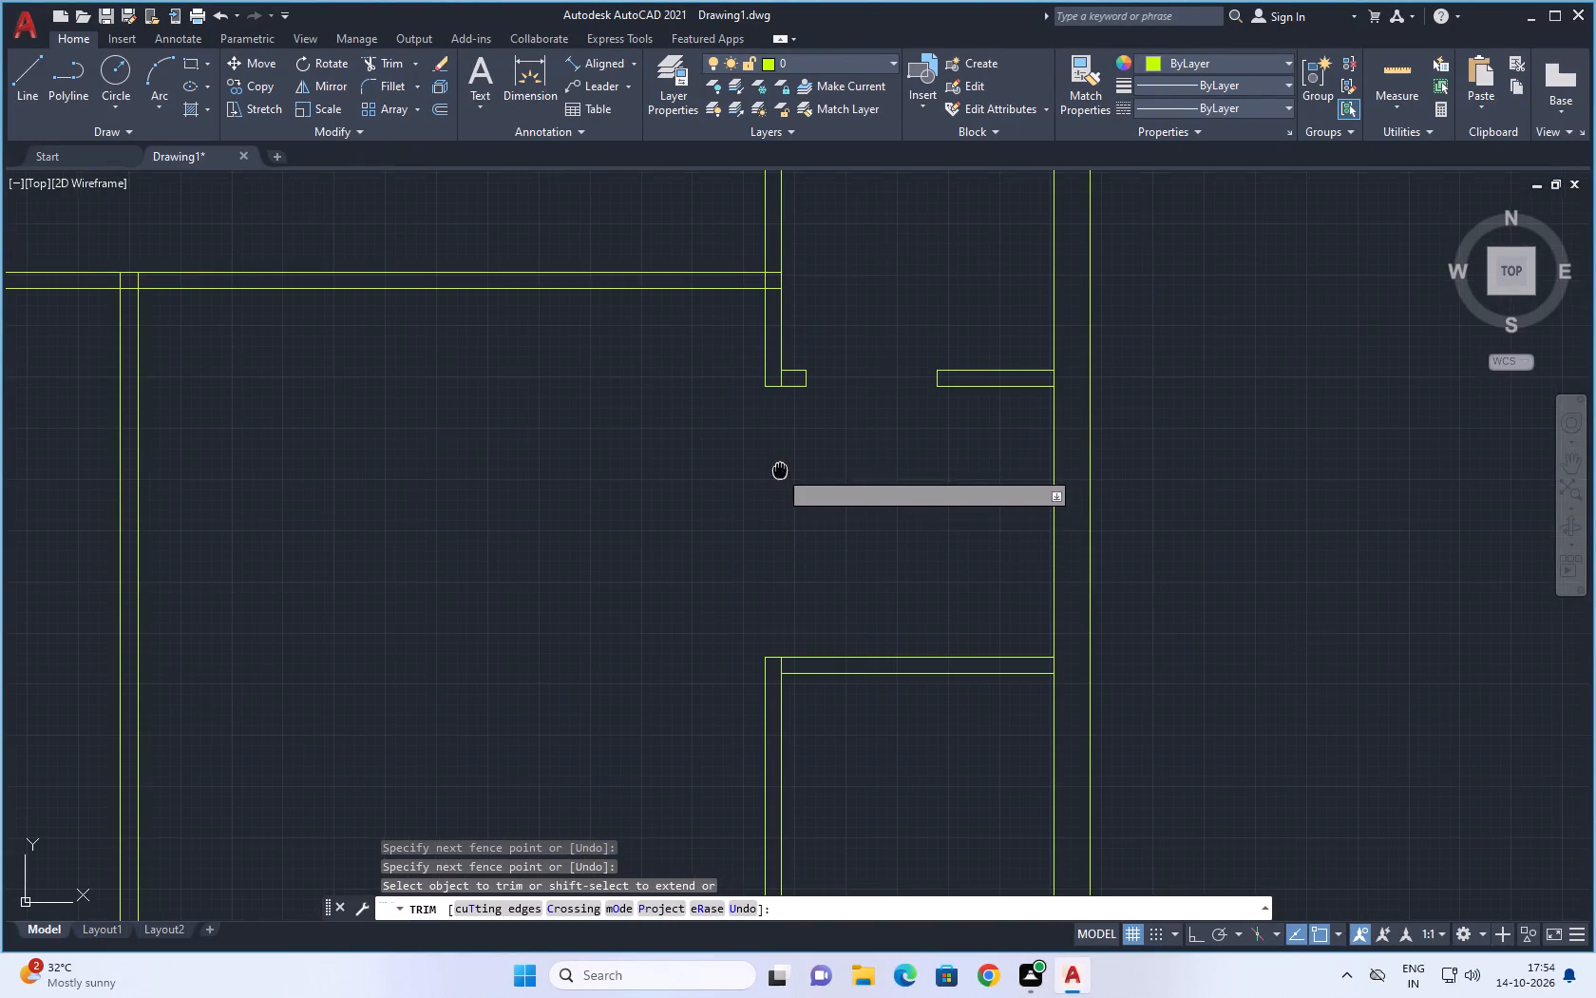
pyautogui.moveTo(782, 475); pyautogui.dragTo(813, 651, button='middle')
pyautogui.scroll(2, 816, 615)
pyautogui.click(810, 489)
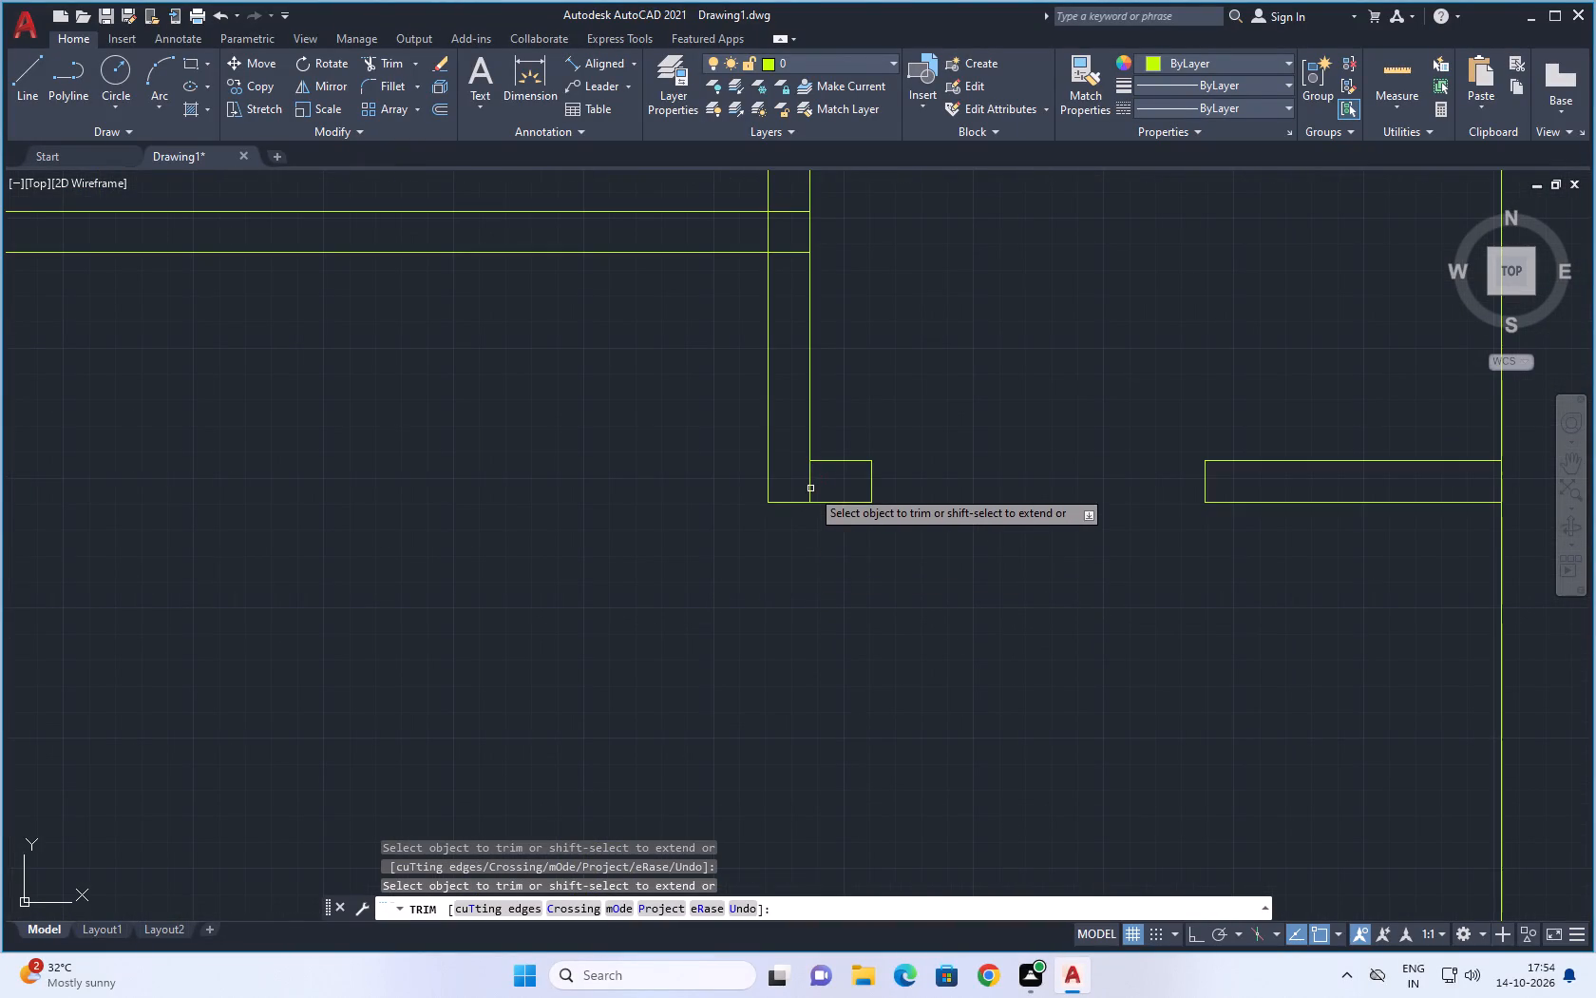
# Trim the overlapping lines where the upper horizontal wall meets the right vertical partition.
pyautogui.scroll(-1, 650, 388)
pyautogui.moveTo(652, 378); pyautogui.dragTo(678, 649, button='middle')
pyautogui.scroll(2, 701, 597)
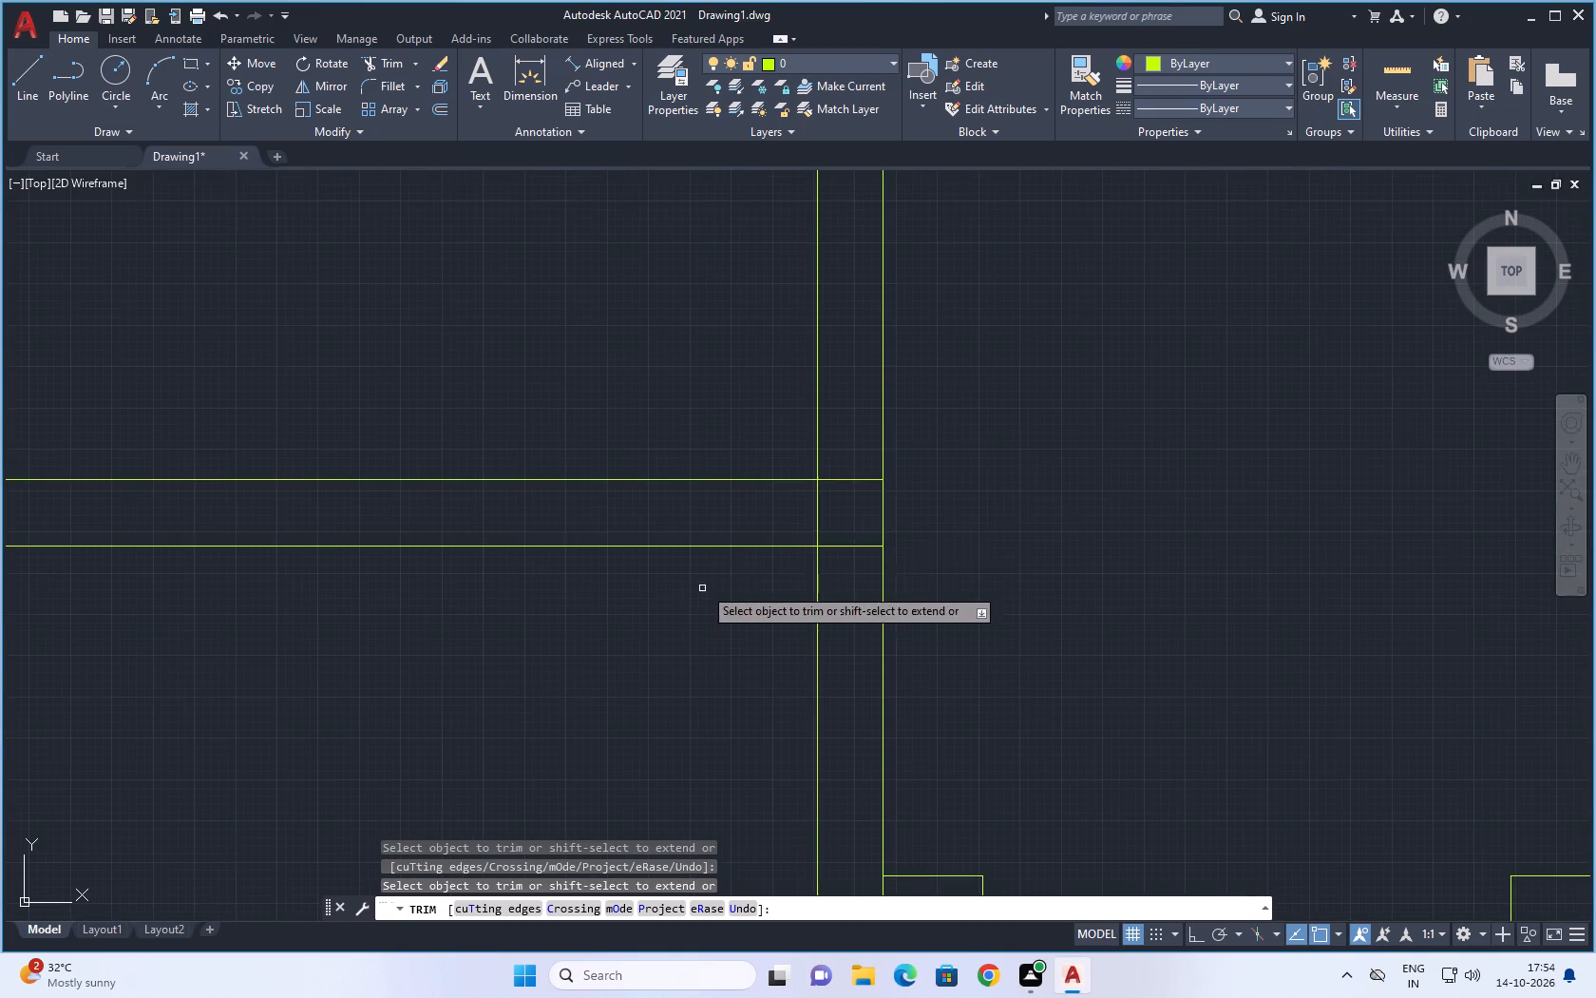
pyautogui.moveTo(784, 510); pyautogui.dragTo(853, 470)
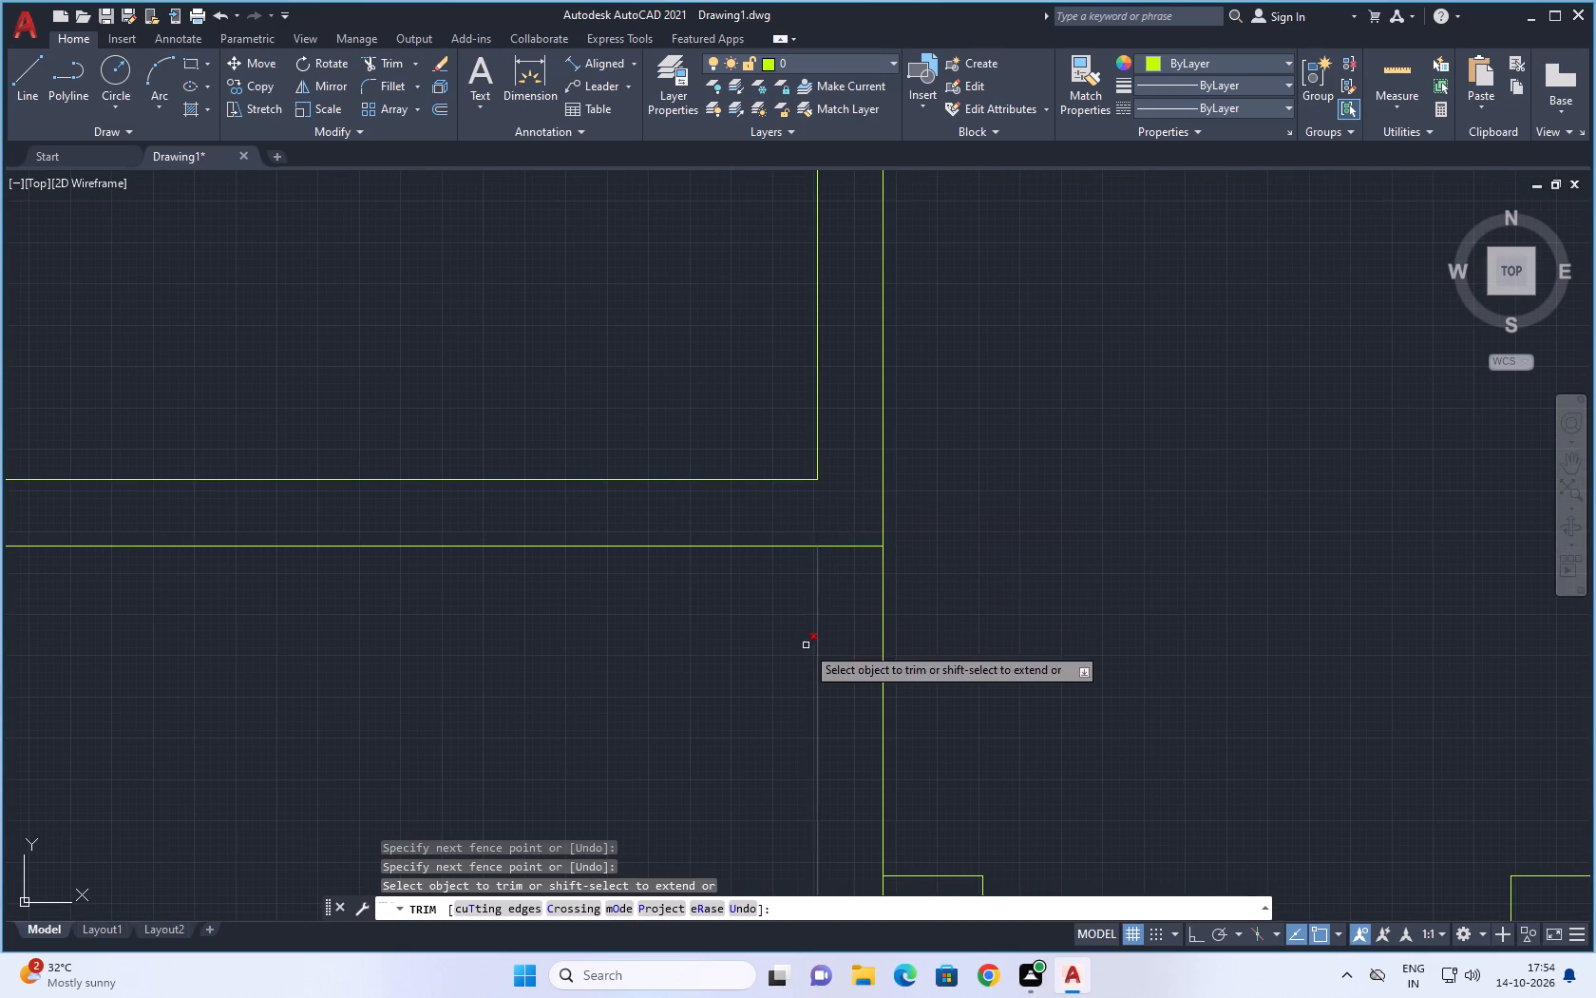
pyautogui.moveTo(842, 530); pyautogui.dragTo(847, 570)
# Trim the overlapping lines where the middle vertical partition meets the upper horizontal wall, leaving an open T-junction.
pyautogui.scroll(-5, 854, 596)
pyautogui.moveTo(749, 661); pyautogui.dragTo(962, 680, button='middle')
pyautogui.scroll(6, 788, 623)
pyautogui.moveTo(1036, 595); pyautogui.dragTo(1281, 595)
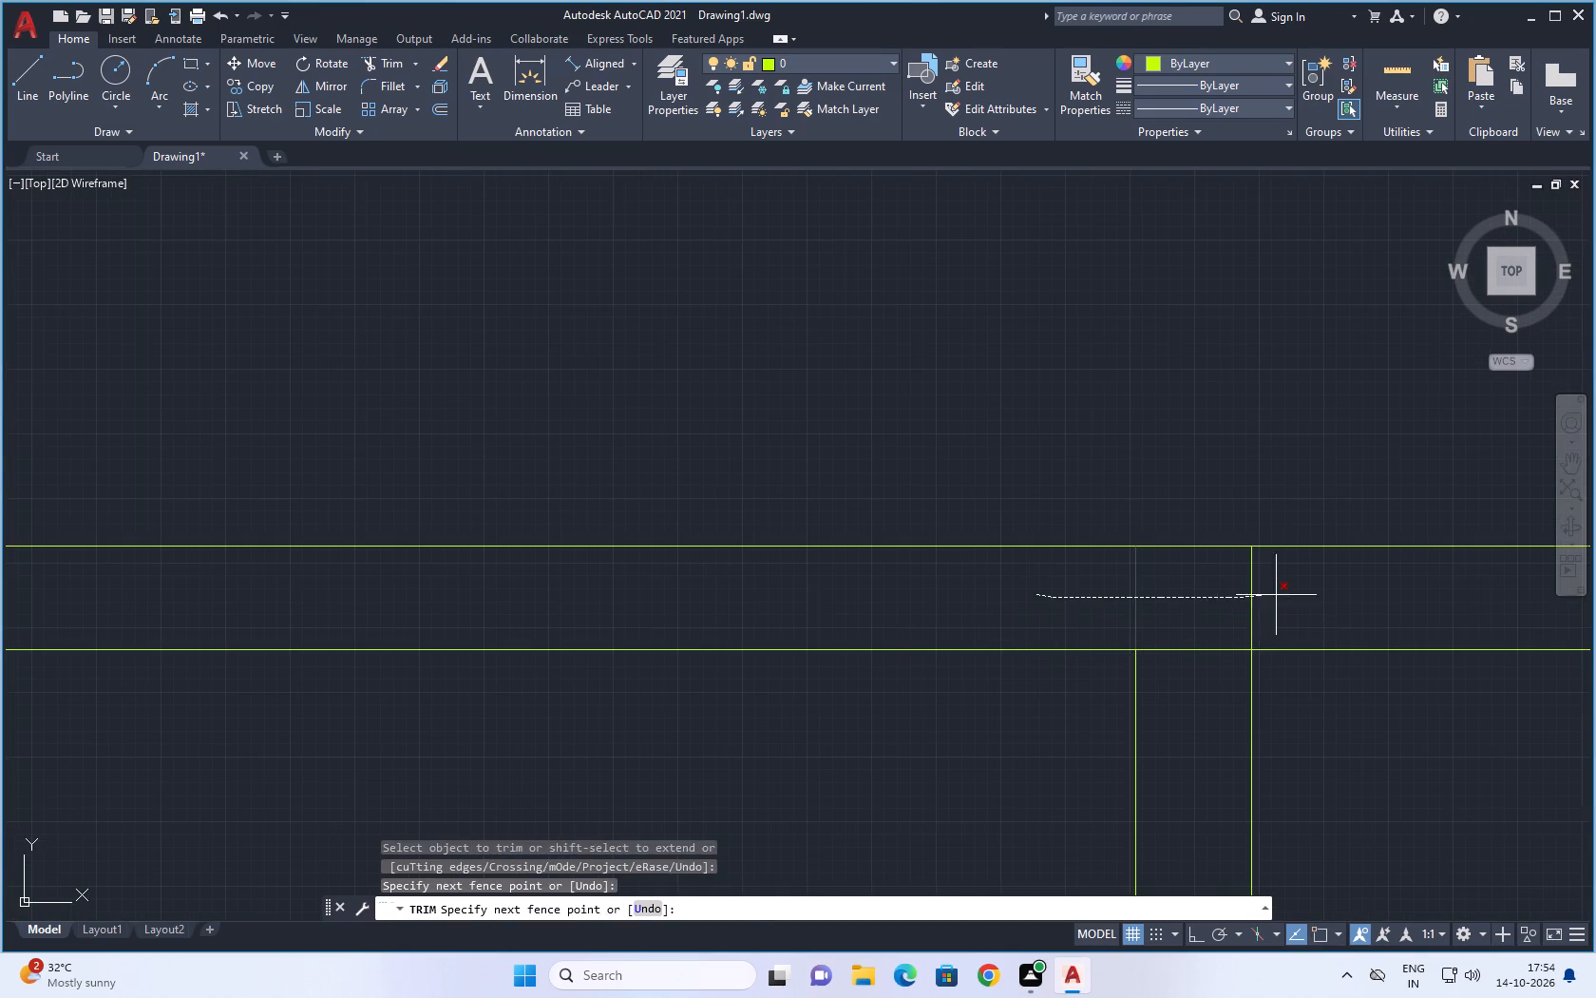
pyautogui.moveTo(1281, 595); pyautogui.dragTo(1353, 589)
pyautogui.moveTo(1204, 615); pyautogui.dragTo(1206, 678)
# Trim the overlapping lines where the two short upper-left vertical partitions meet the horizontal wall, leaving open T-junctions.
pyautogui.scroll(-4, 1065, 547)
pyautogui.moveTo(869, 635); pyautogui.dragTo(941, 739, button='middle')
pyautogui.scroll(3, 925, 688)
pyautogui.moveTo(976, 558); pyautogui.dragTo(978, 612)
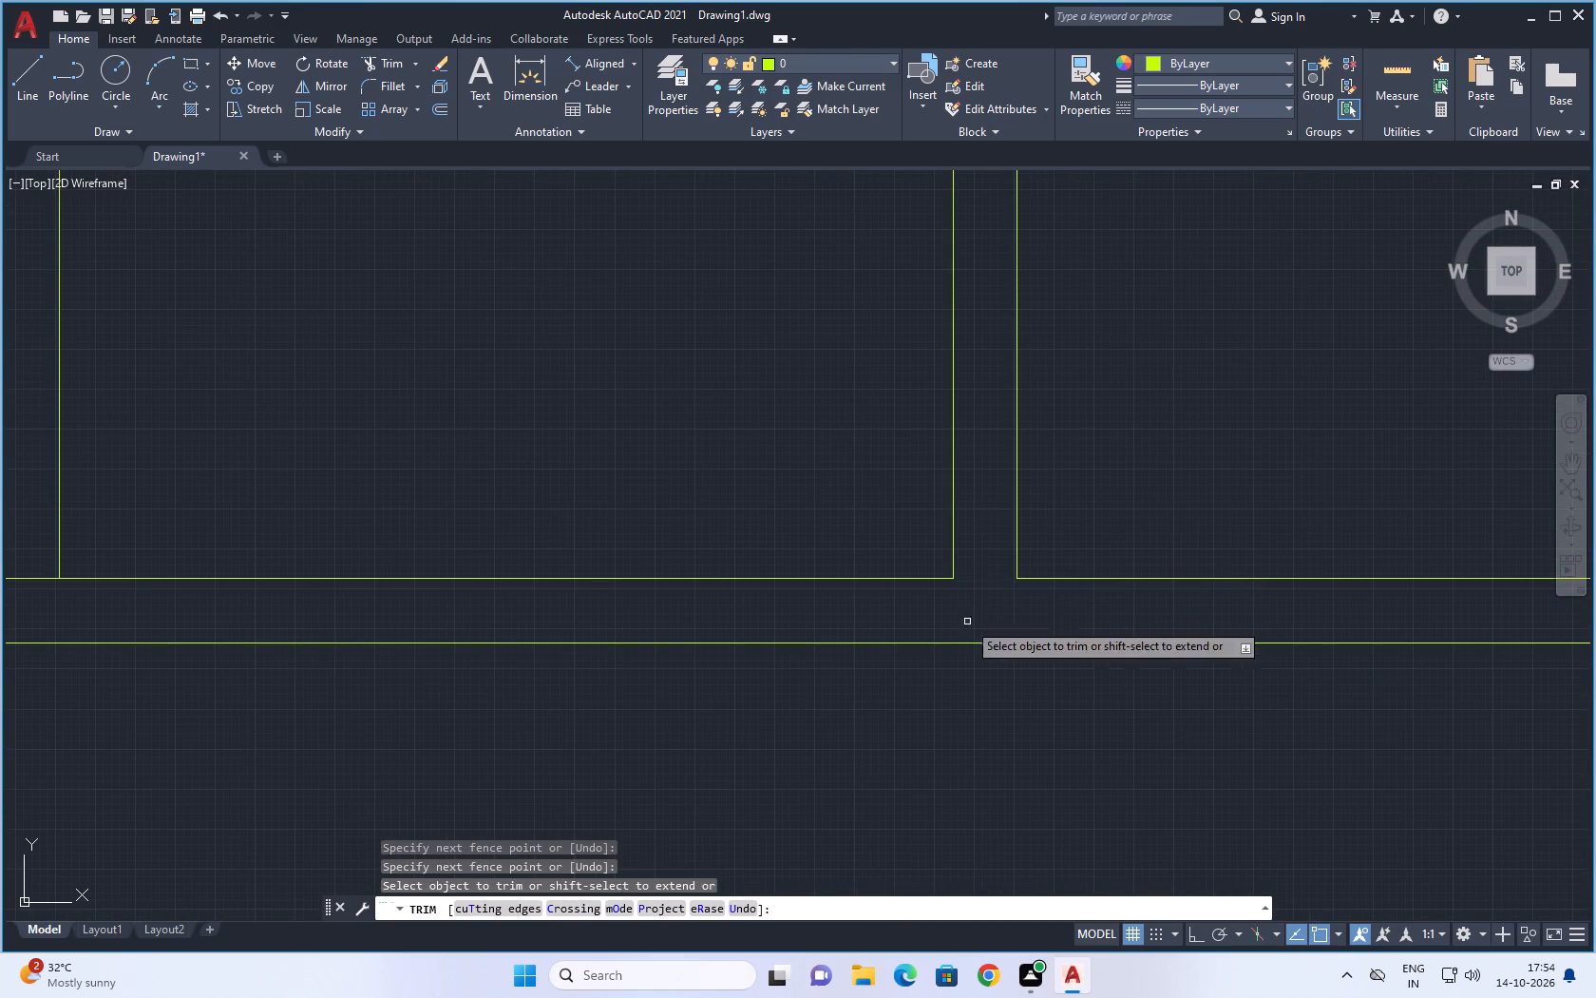
pyautogui.scroll(-3, 820, 758)
pyautogui.moveTo(789, 774); pyautogui.dragTo(1016, 720, button='middle')
pyautogui.scroll(4, 847, 685)
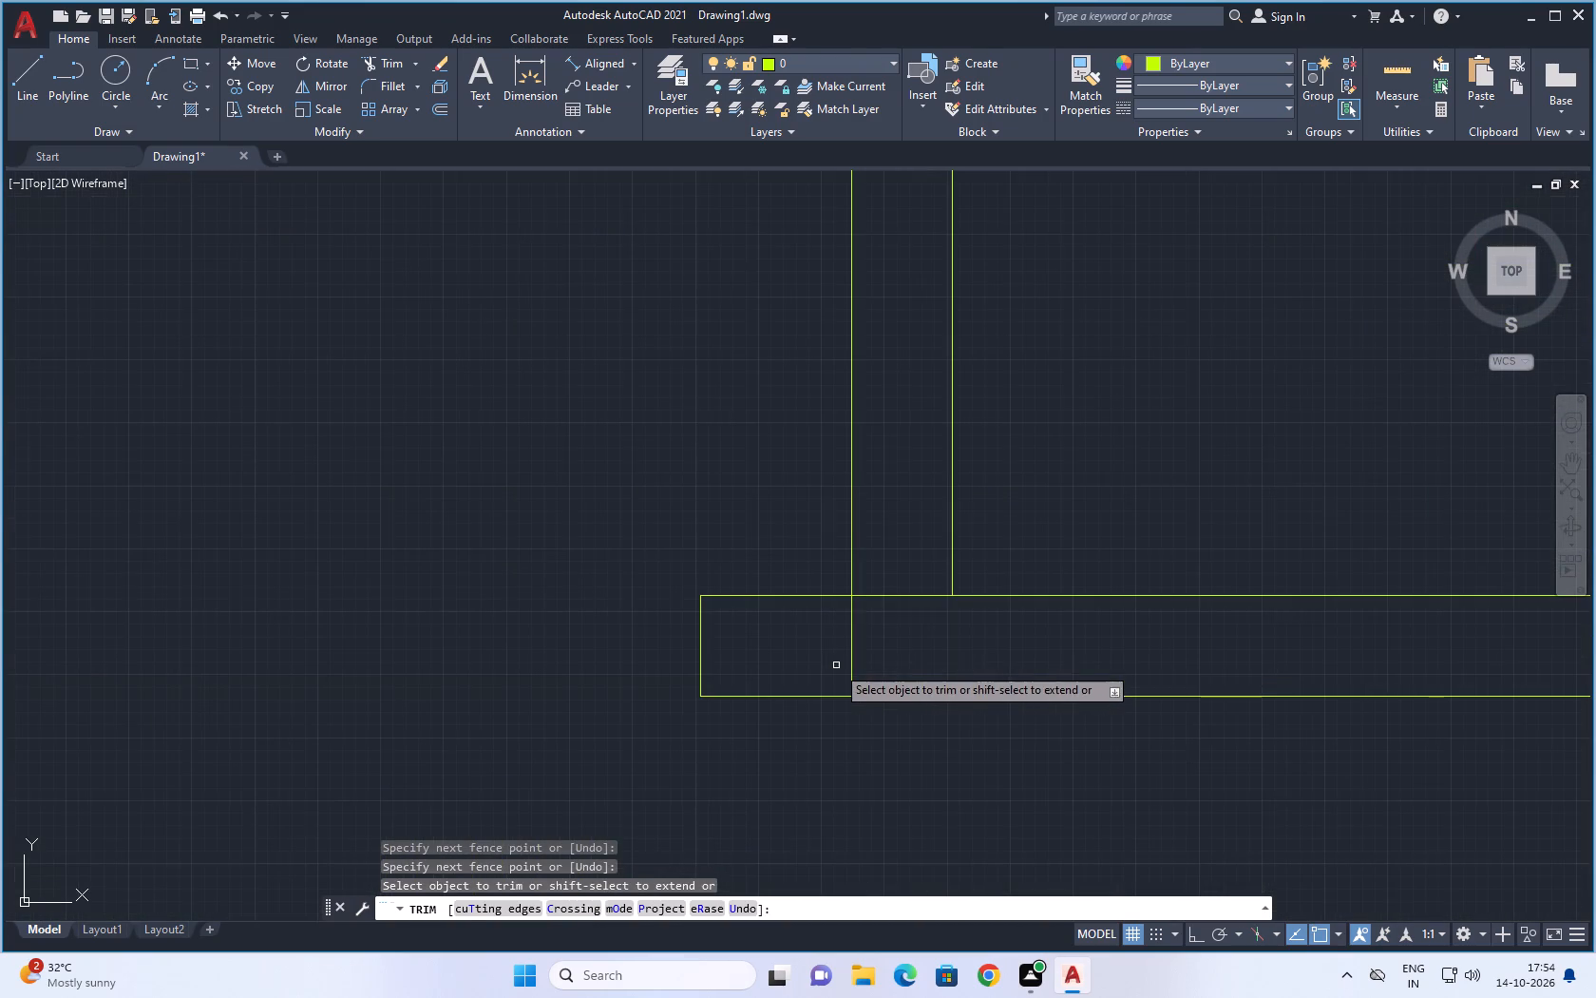
pyautogui.moveTo(830, 653); pyautogui.dragTo(913, 624)
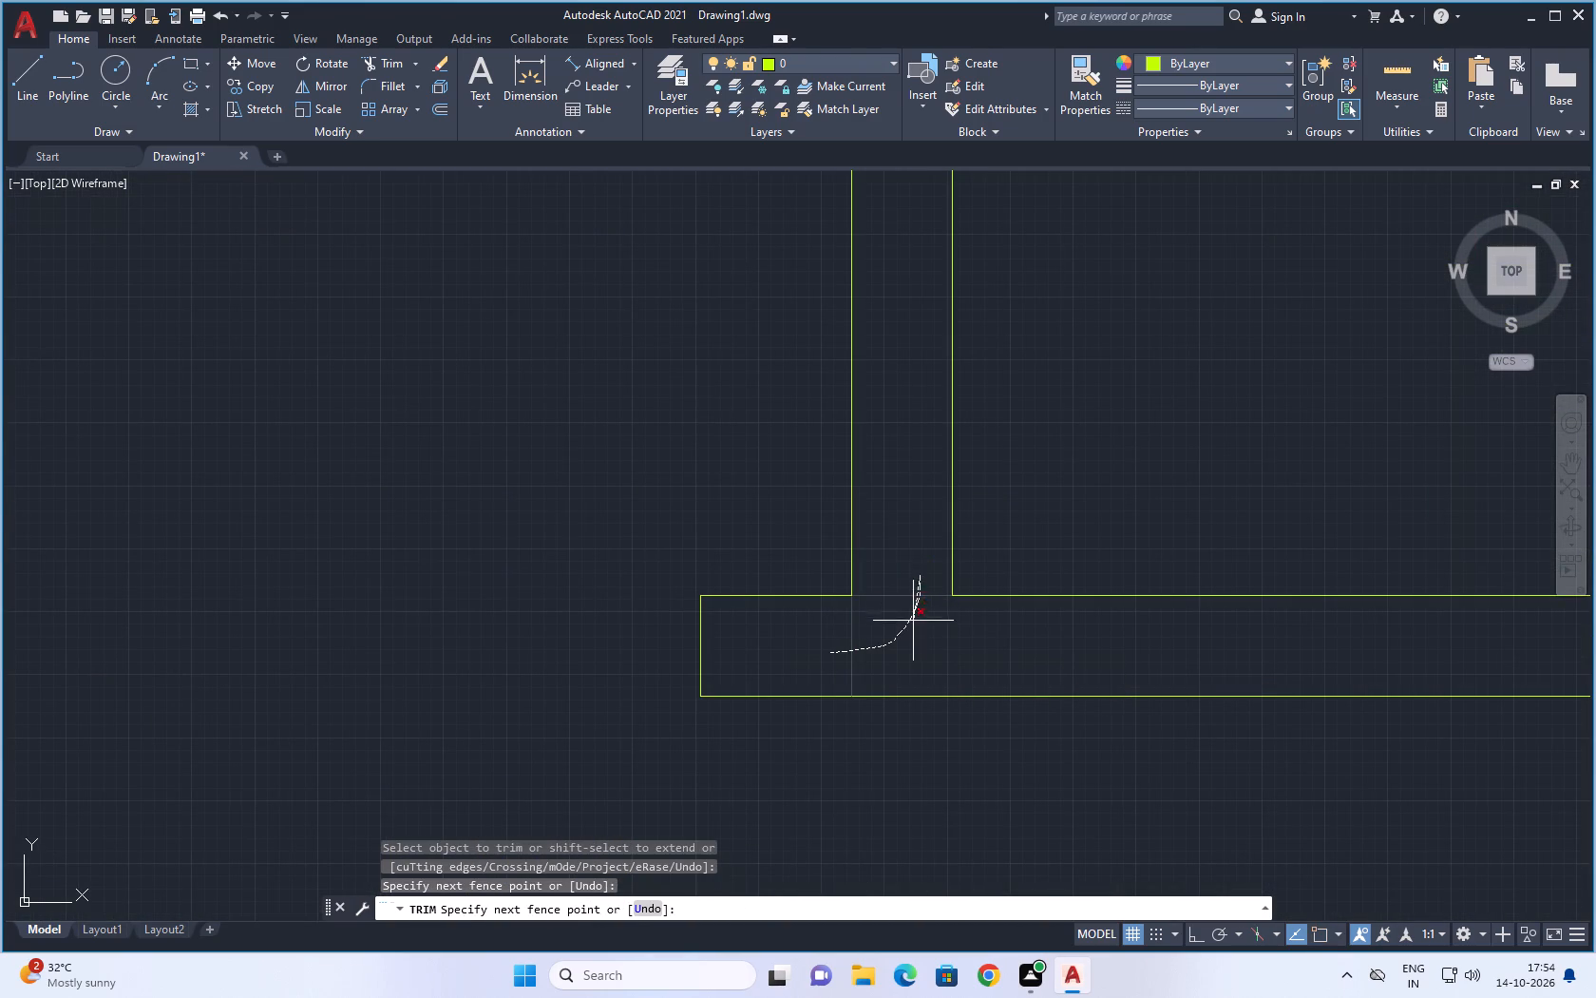
pyautogui.moveTo(913, 624); pyautogui.dragTo(911, 632)
pyautogui.scroll(-6, 935, 662)
pyautogui.moveTo(983, 767); pyautogui.dragTo(959, 743, button='middle')
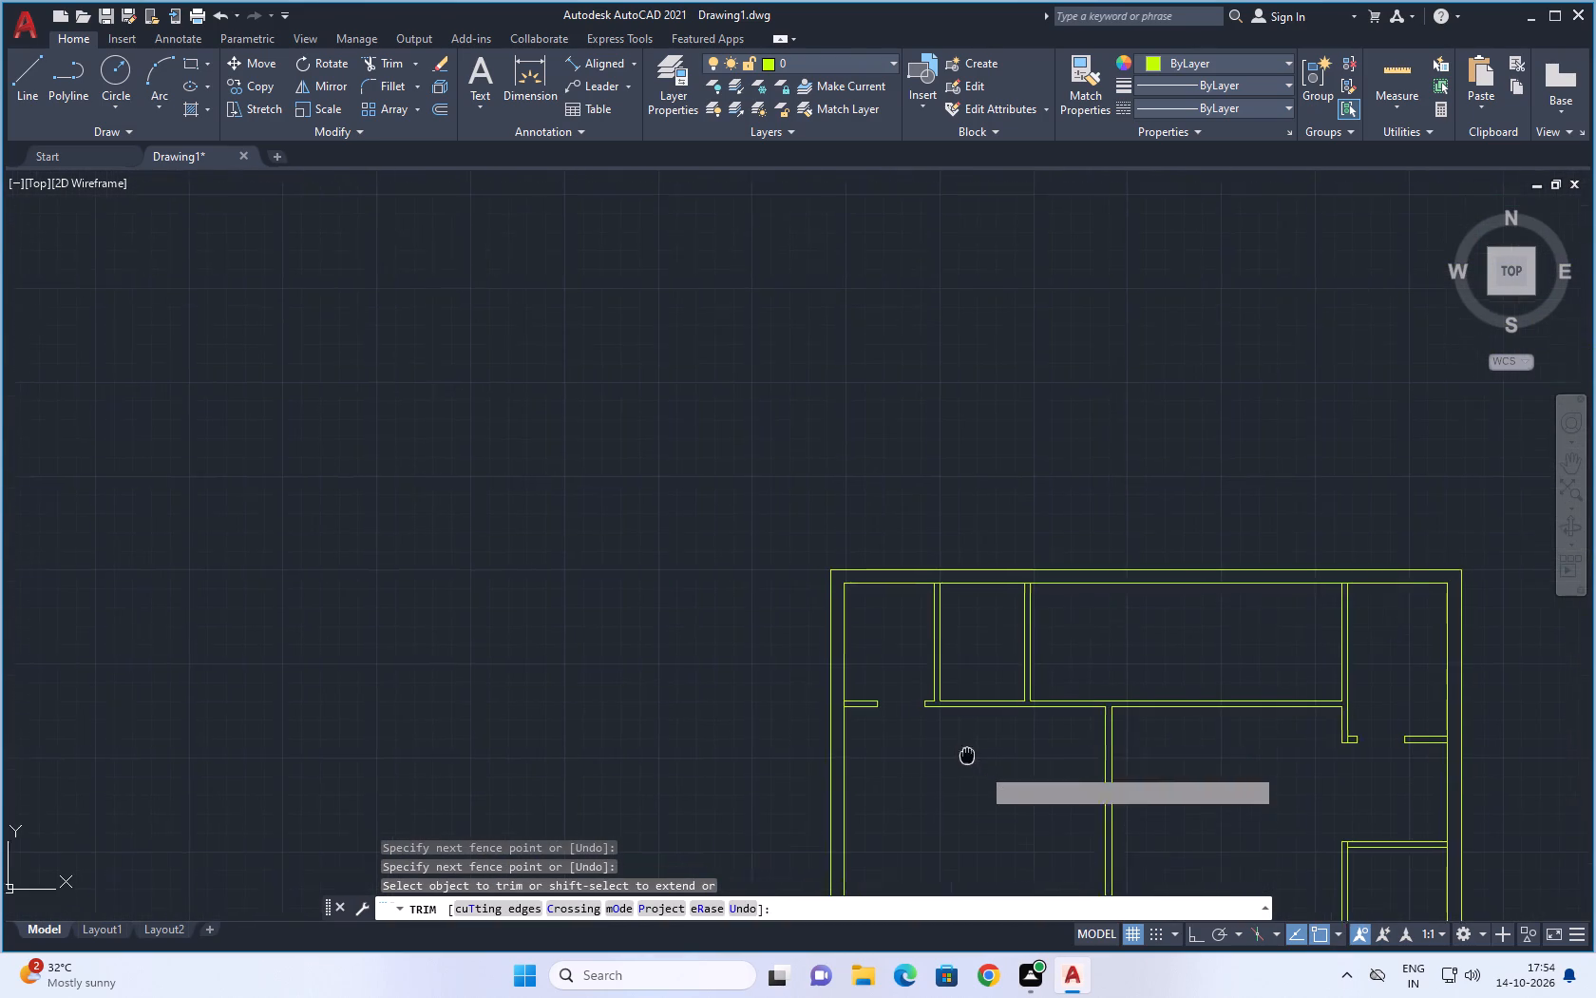
# Trim the middle horizontal wall between its jamb lines to cut a door opening on each side of the middle vertical partition.
pyautogui.moveTo(959, 743); pyautogui.dragTo(851, 585, button='middle')
pyautogui.scroll(-2, 854, 598)
pyautogui.moveTo(879, 647); pyautogui.dragTo(790, 548, button='middle')
pyautogui.scroll(3, 822, 582)
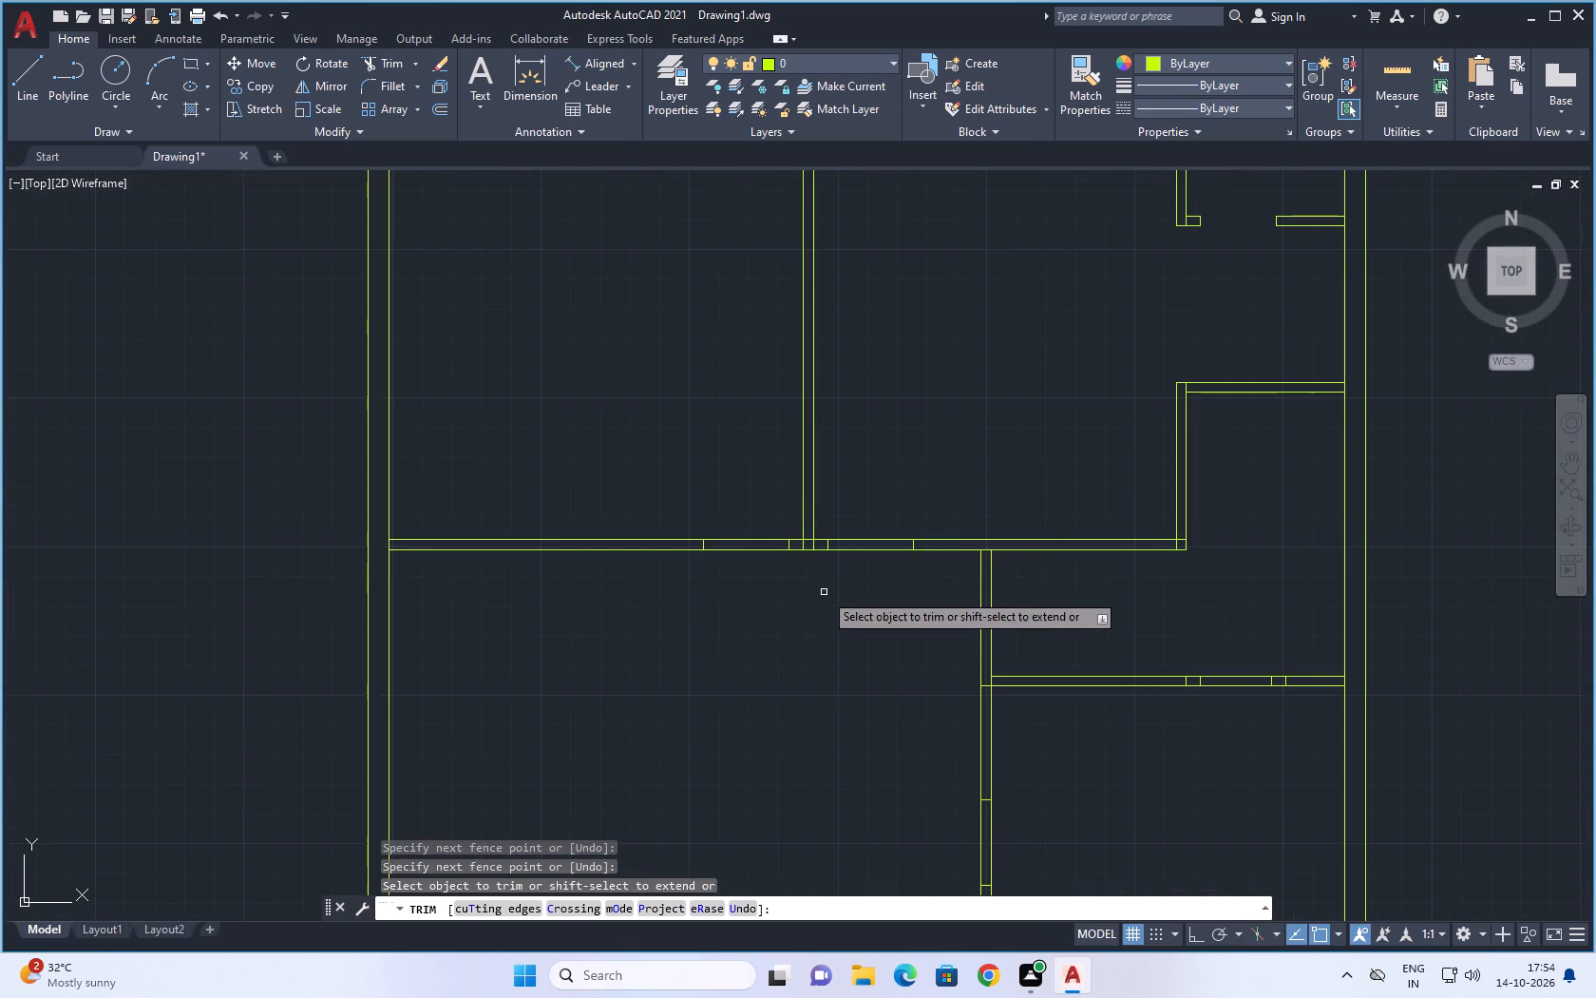
pyautogui.moveTo(763, 501); pyautogui.dragTo(773, 600)
pyautogui.moveTo(858, 506); pyautogui.dragTo(861, 581)
# Trim the overlapping lines where the middle vertical partition meets the short wall stub between the two door openings.
pyautogui.scroll(4, 800, 585)
pyautogui.moveTo(769, 346); pyautogui.dragTo(904, 349)
pyautogui.moveTo(836, 294); pyautogui.dragTo(836, 322)
# Trim the middle horizontal wall's lower line where the lower vertical partition meets it, leaving an open T-junction.
pyautogui.scroll(-5, 892, 486)
pyautogui.moveTo(975, 612); pyautogui.dragTo(807, 656, button='middle')
pyautogui.scroll(1, 968, 680)
pyautogui.moveTo(997, 690); pyautogui.dragTo(983, 763, button='middle')
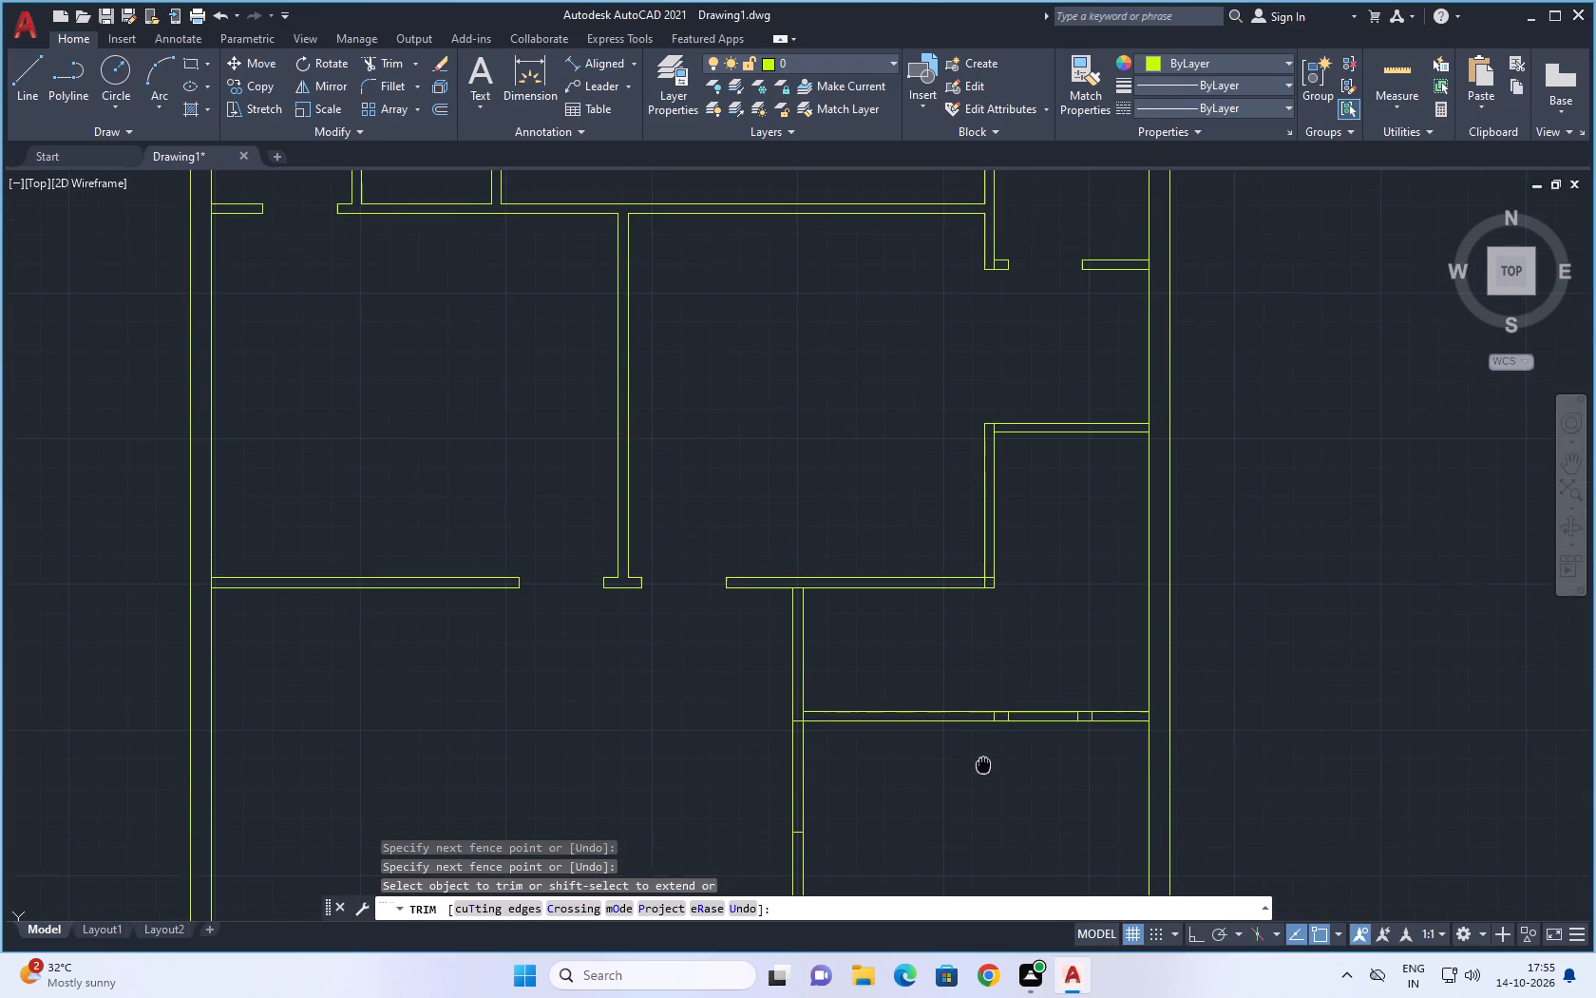
pyautogui.moveTo(983, 763); pyautogui.dragTo(983, 764, button='middle')
pyautogui.scroll(5, 765, 580)
pyautogui.moveTo(854, 616); pyautogui.dragTo(837, 740)
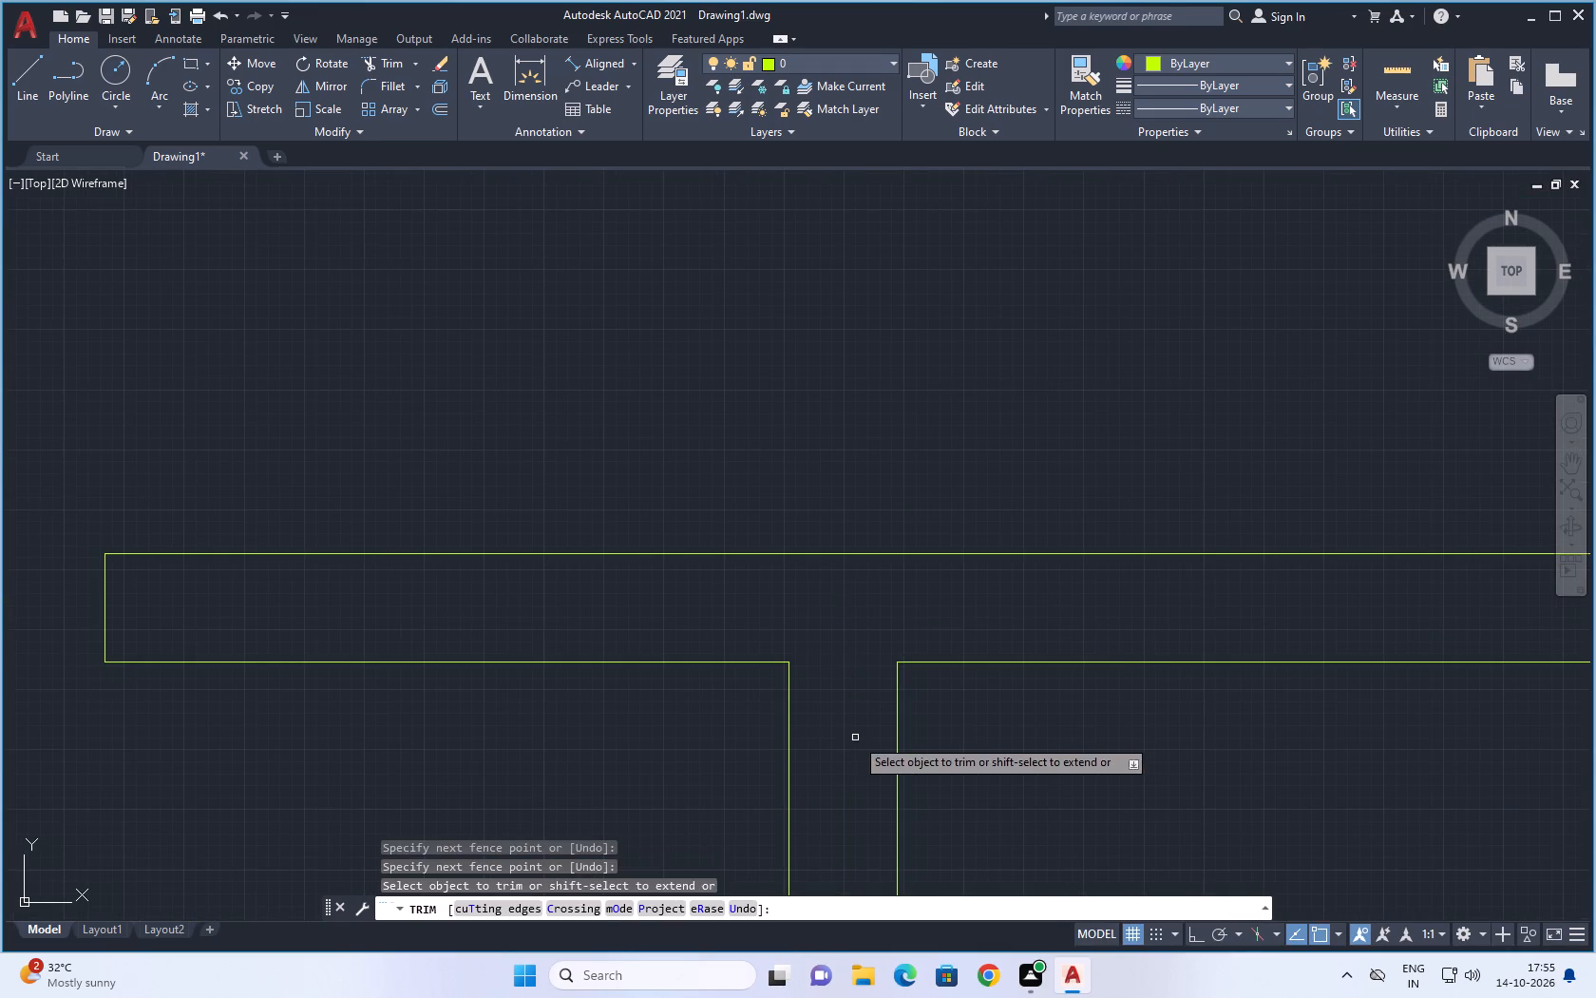
# Trim the overlapping lines at the corner where the middle horizontal wall meets the right vertical partition.
pyautogui.scroll(-4, 947, 736)
pyautogui.moveTo(1096, 796); pyautogui.dragTo(855, 539, button='middle')
pyautogui.scroll(2, 1083, 472)
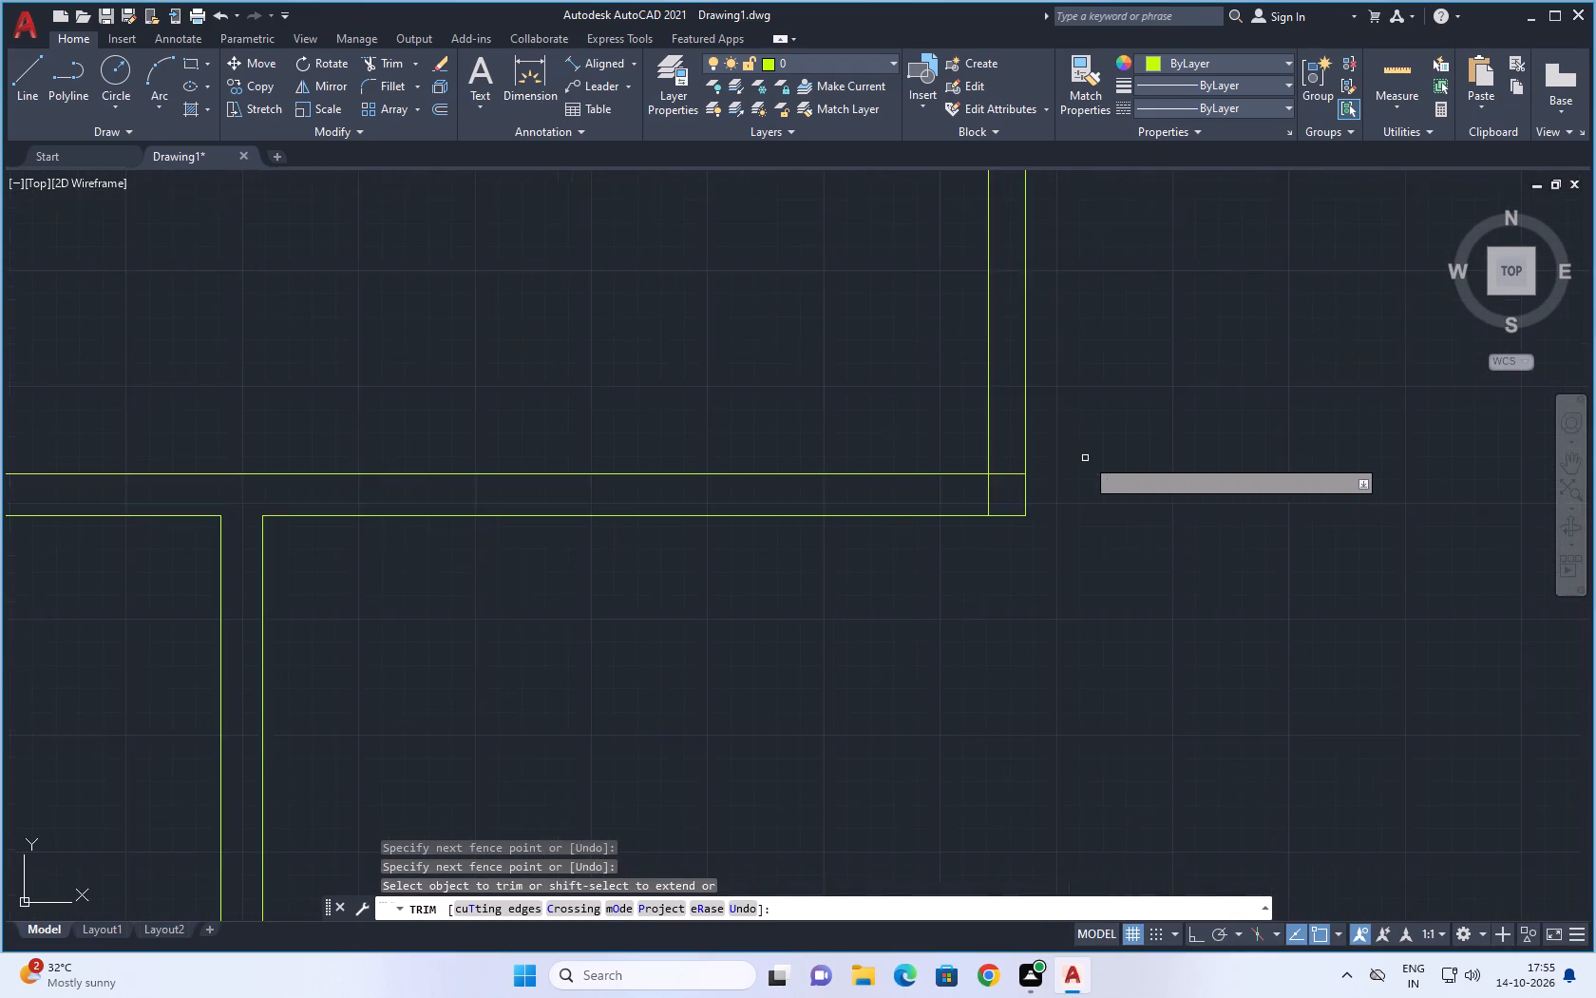
pyautogui.scroll(1, 1051, 448)
pyautogui.moveTo(975, 459); pyautogui.dragTo(920, 531)
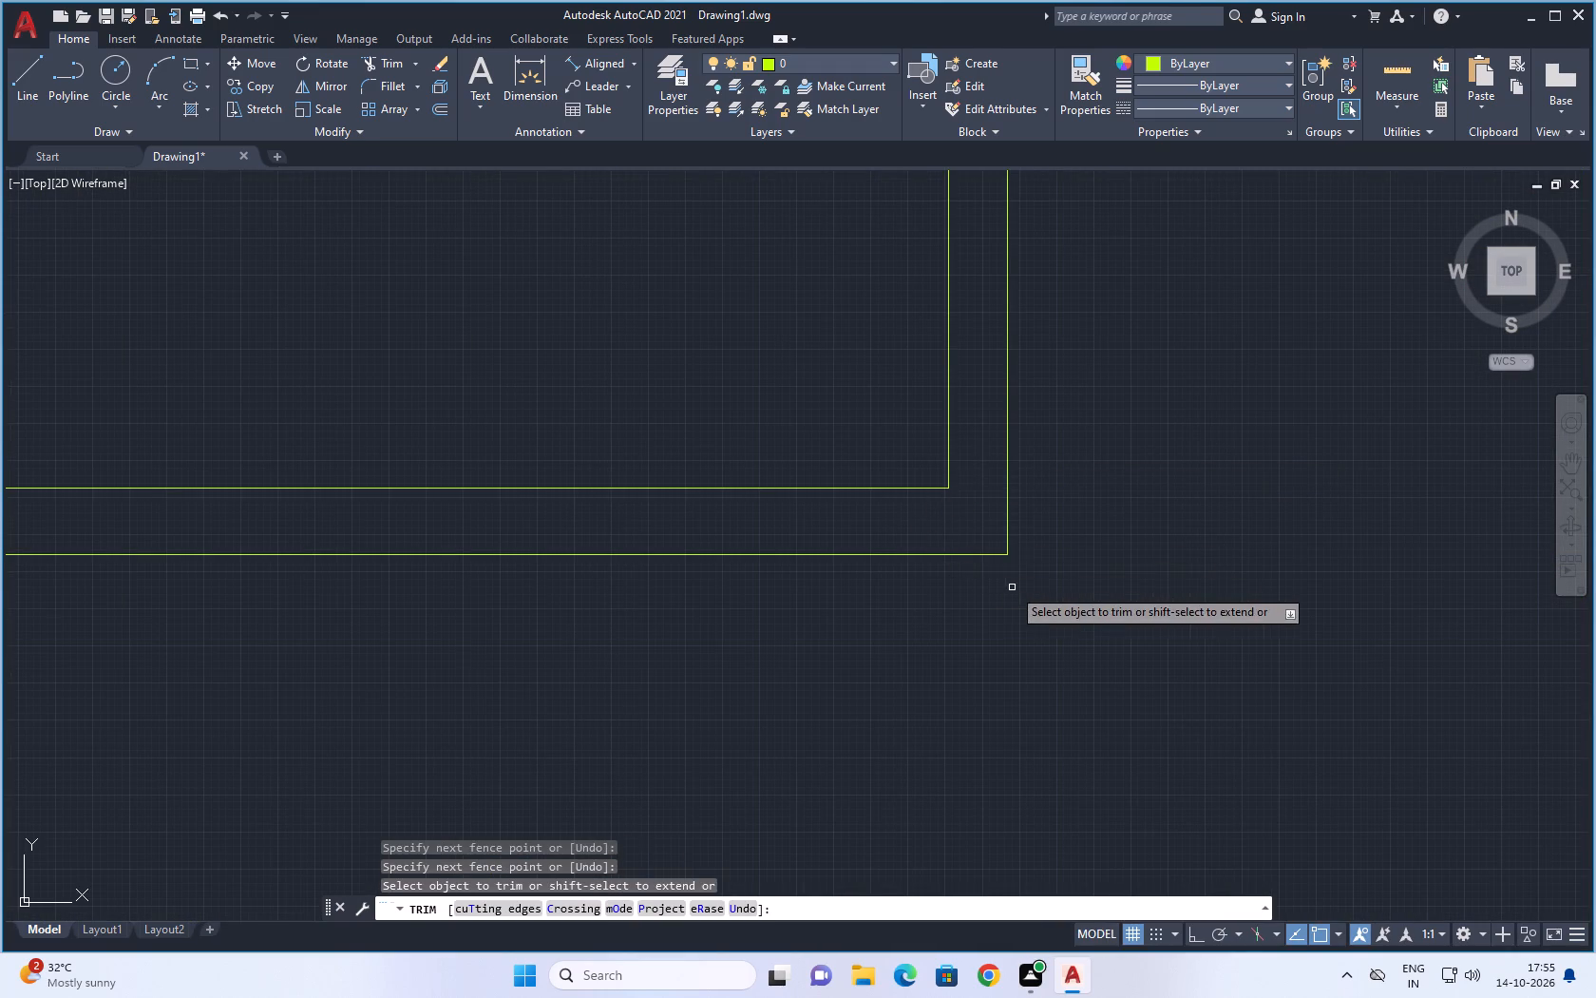
# Trim the lower vertical partition between its jamb lines to cut a door opening.
pyautogui.scroll(-5, 1025, 591)
pyautogui.moveTo(1023, 640); pyautogui.dragTo(1006, 505, button='middle')
pyautogui.scroll(2, 915, 581)
pyautogui.moveTo(924, 565); pyautogui.dragTo(928, 690, button='middle')
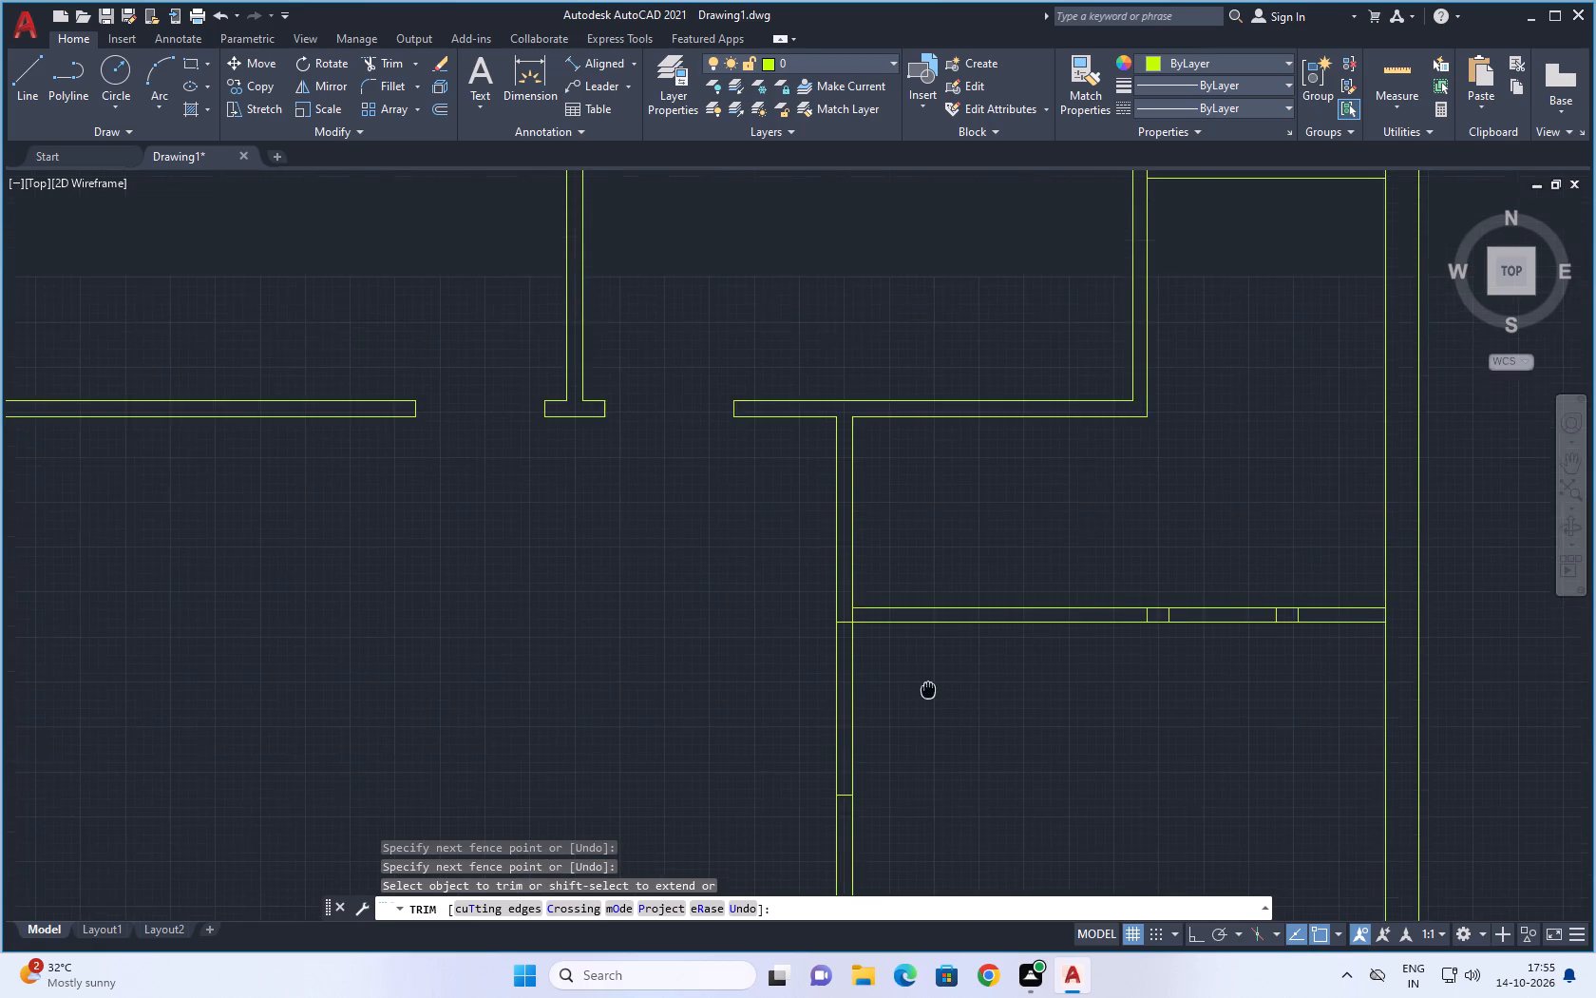
pyautogui.moveTo(928, 690); pyautogui.dragTo(888, 444, button='middle')
pyautogui.moveTo(885, 600); pyautogui.dragTo(713, 631)
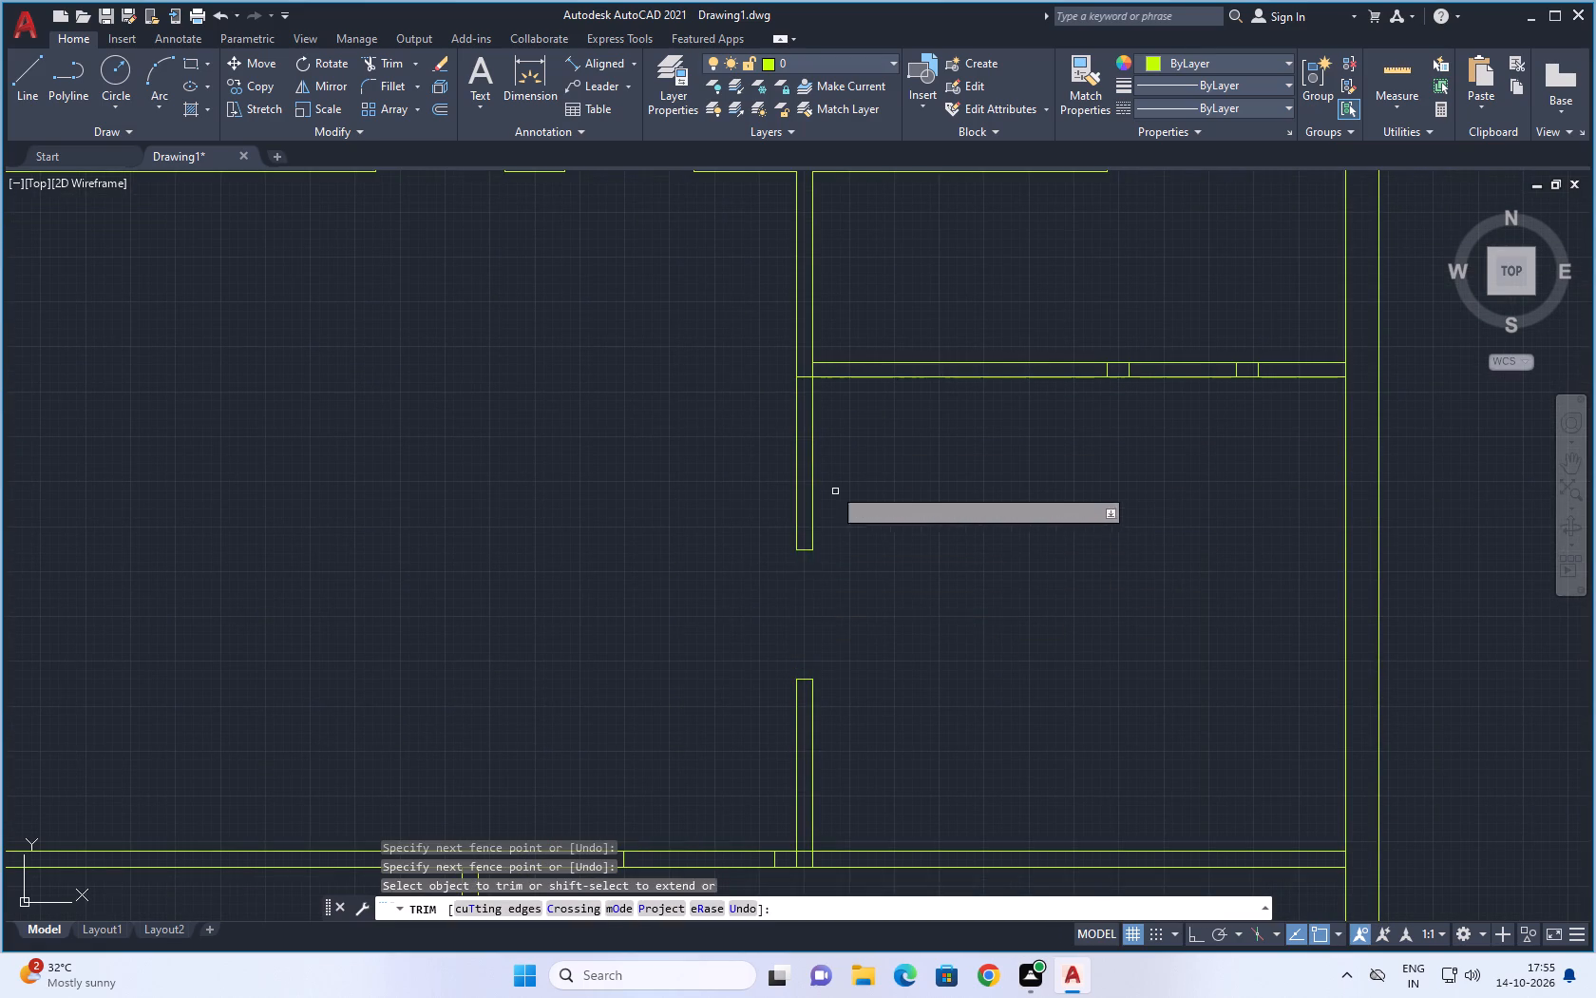
# Trim the overlapping lines where the short right horizontal wall meets the lower vertical partition, leaving an open T-junction.
pyautogui.scroll(3, 792, 399)
pyautogui.moveTo(829, 295); pyautogui.dragTo(820, 353)
pyautogui.moveTo(852, 296); pyautogui.dragTo(887, 290)
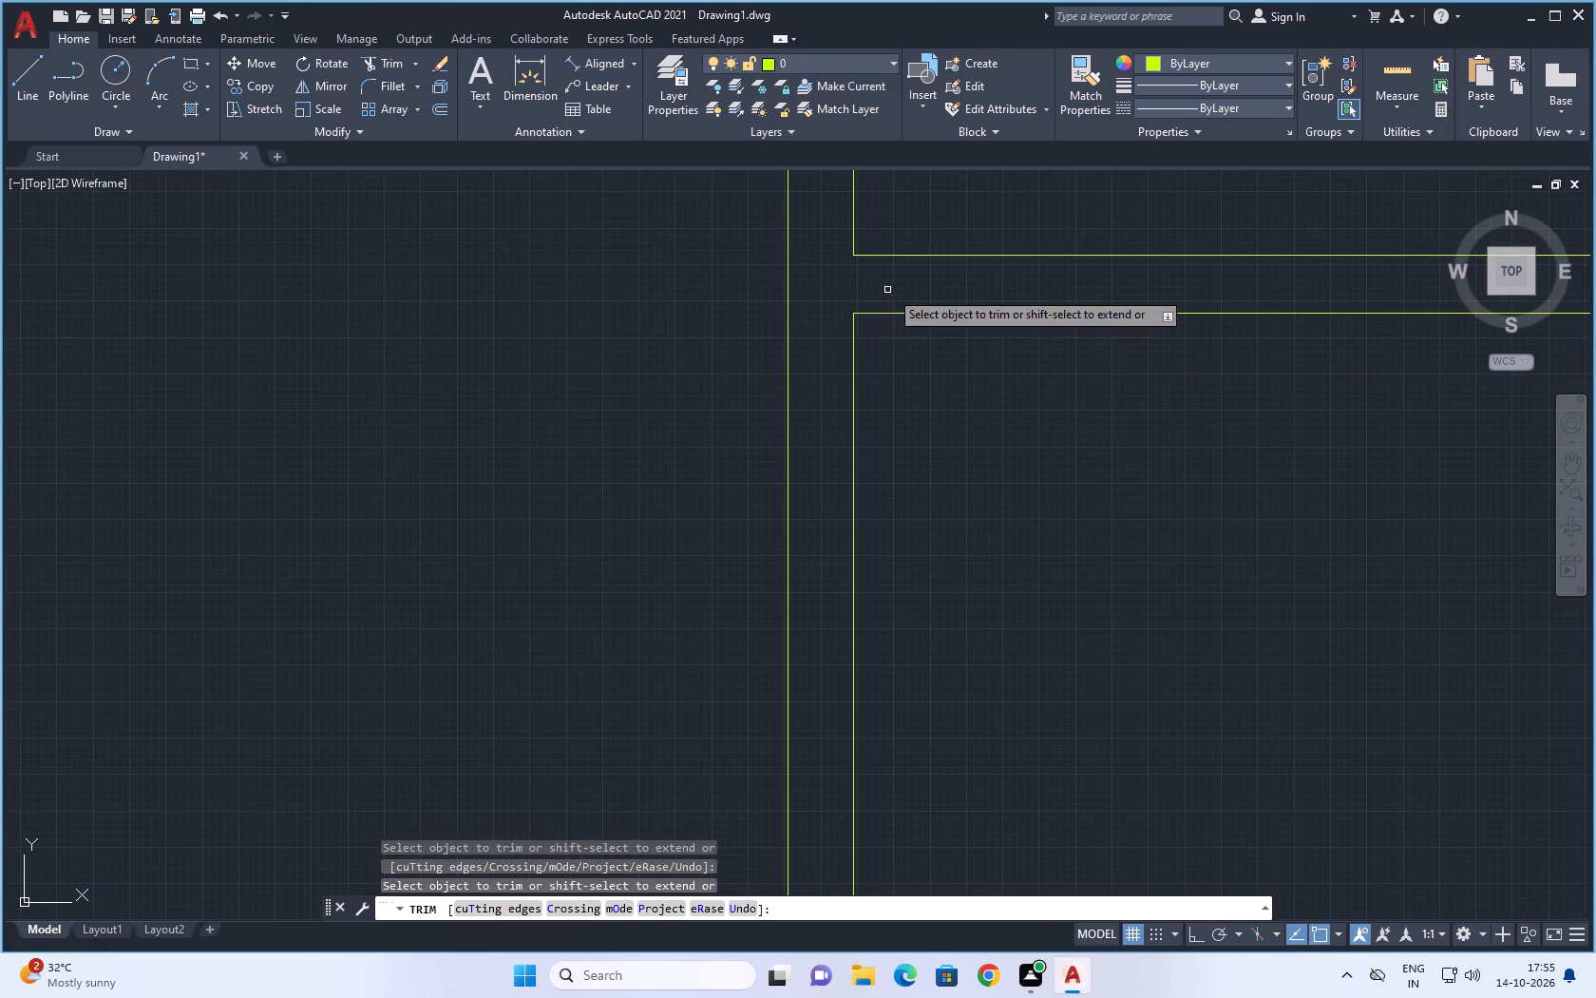
# Cut the door opening in the short right horizontal wall and trim away the leftover vertical lines in both door stubs.
pyautogui.scroll(-3, 956, 519)
pyautogui.moveTo(1019, 595); pyautogui.dragTo(891, 433, button='middle')
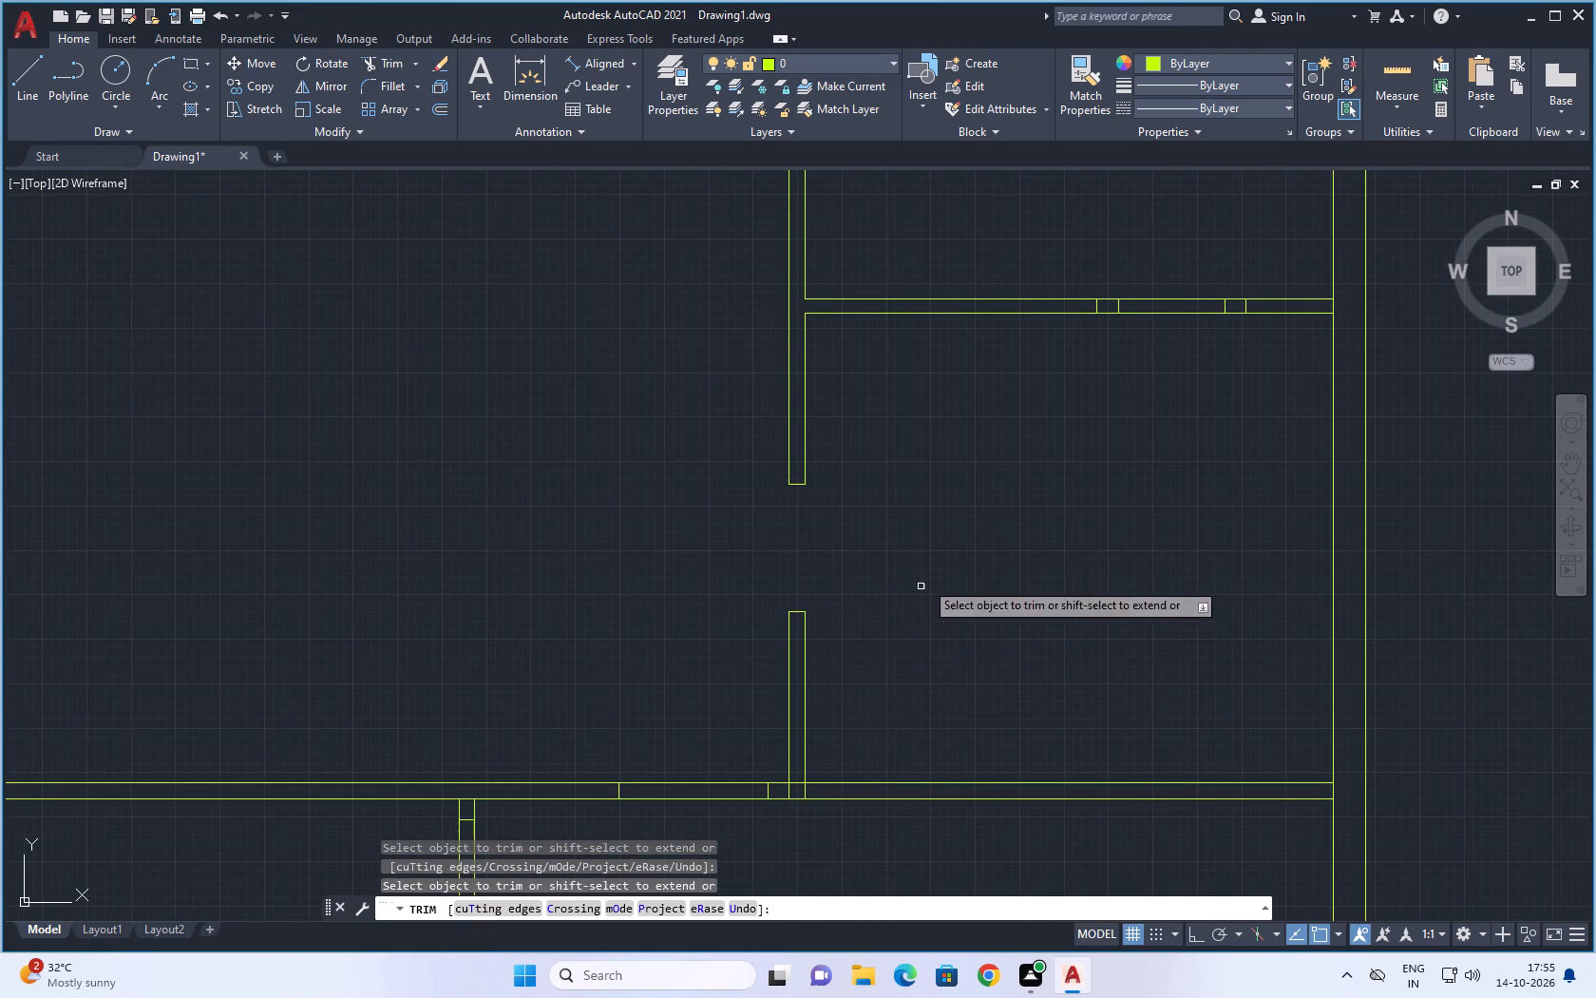
pyautogui.moveTo(1007, 497); pyautogui.dragTo(906, 707, button='middle')
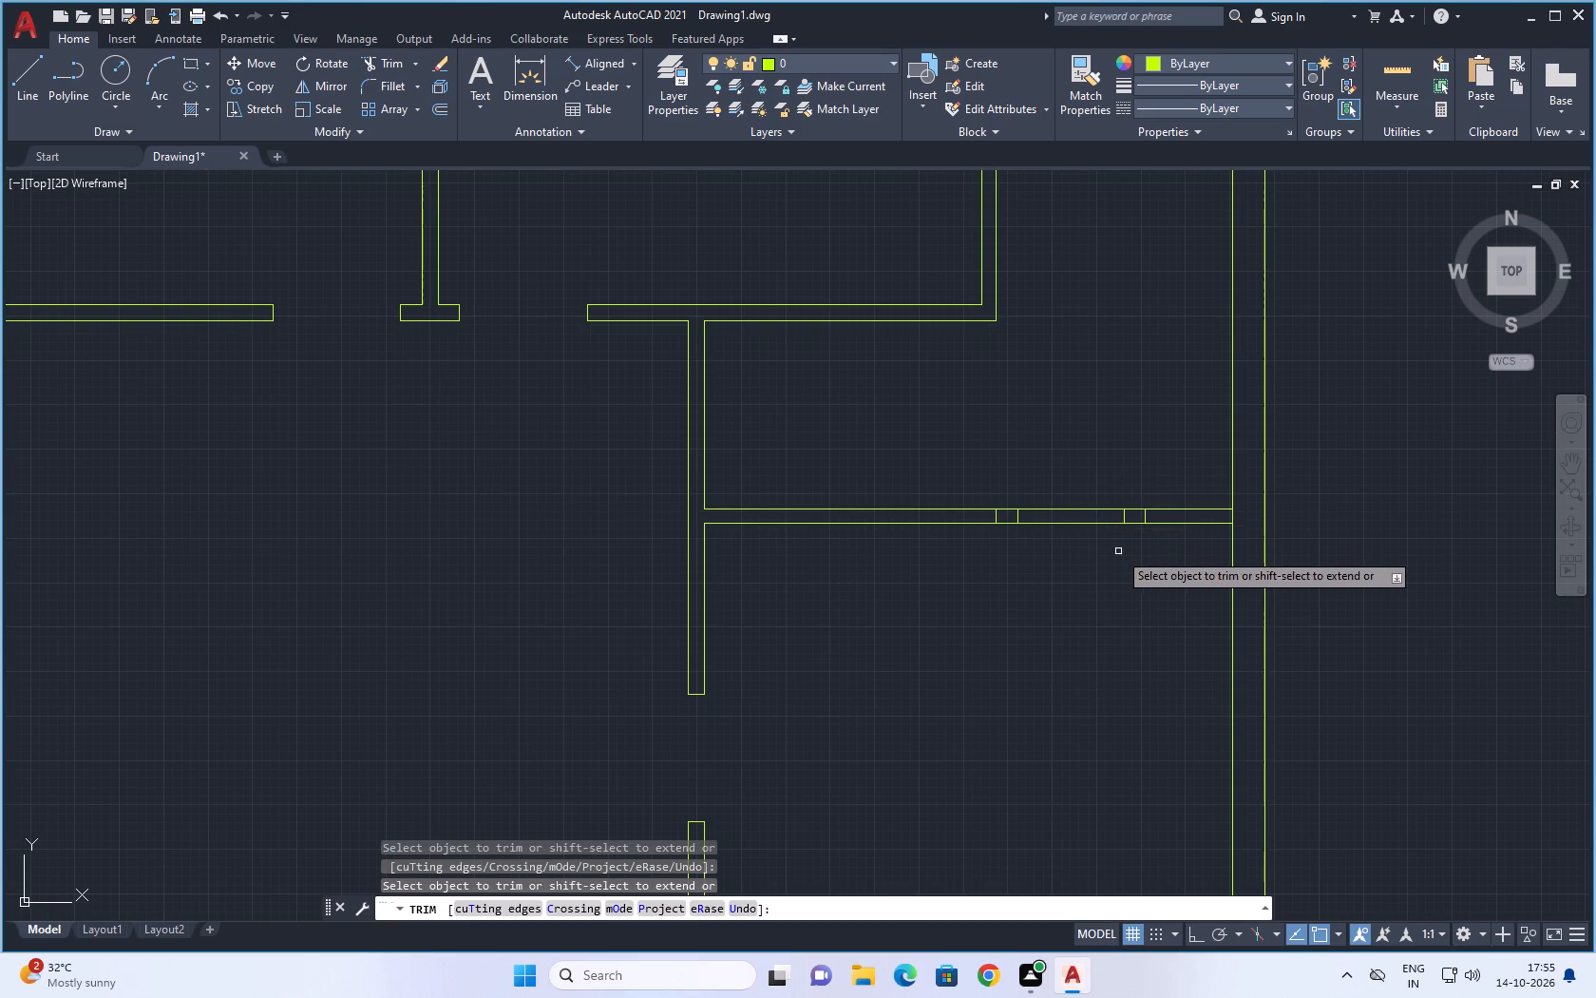
pyautogui.scroll(1, 1118, 550)
pyautogui.click(1127, 497)
pyautogui.moveTo(1094, 424); pyautogui.dragTo(1057, 585)
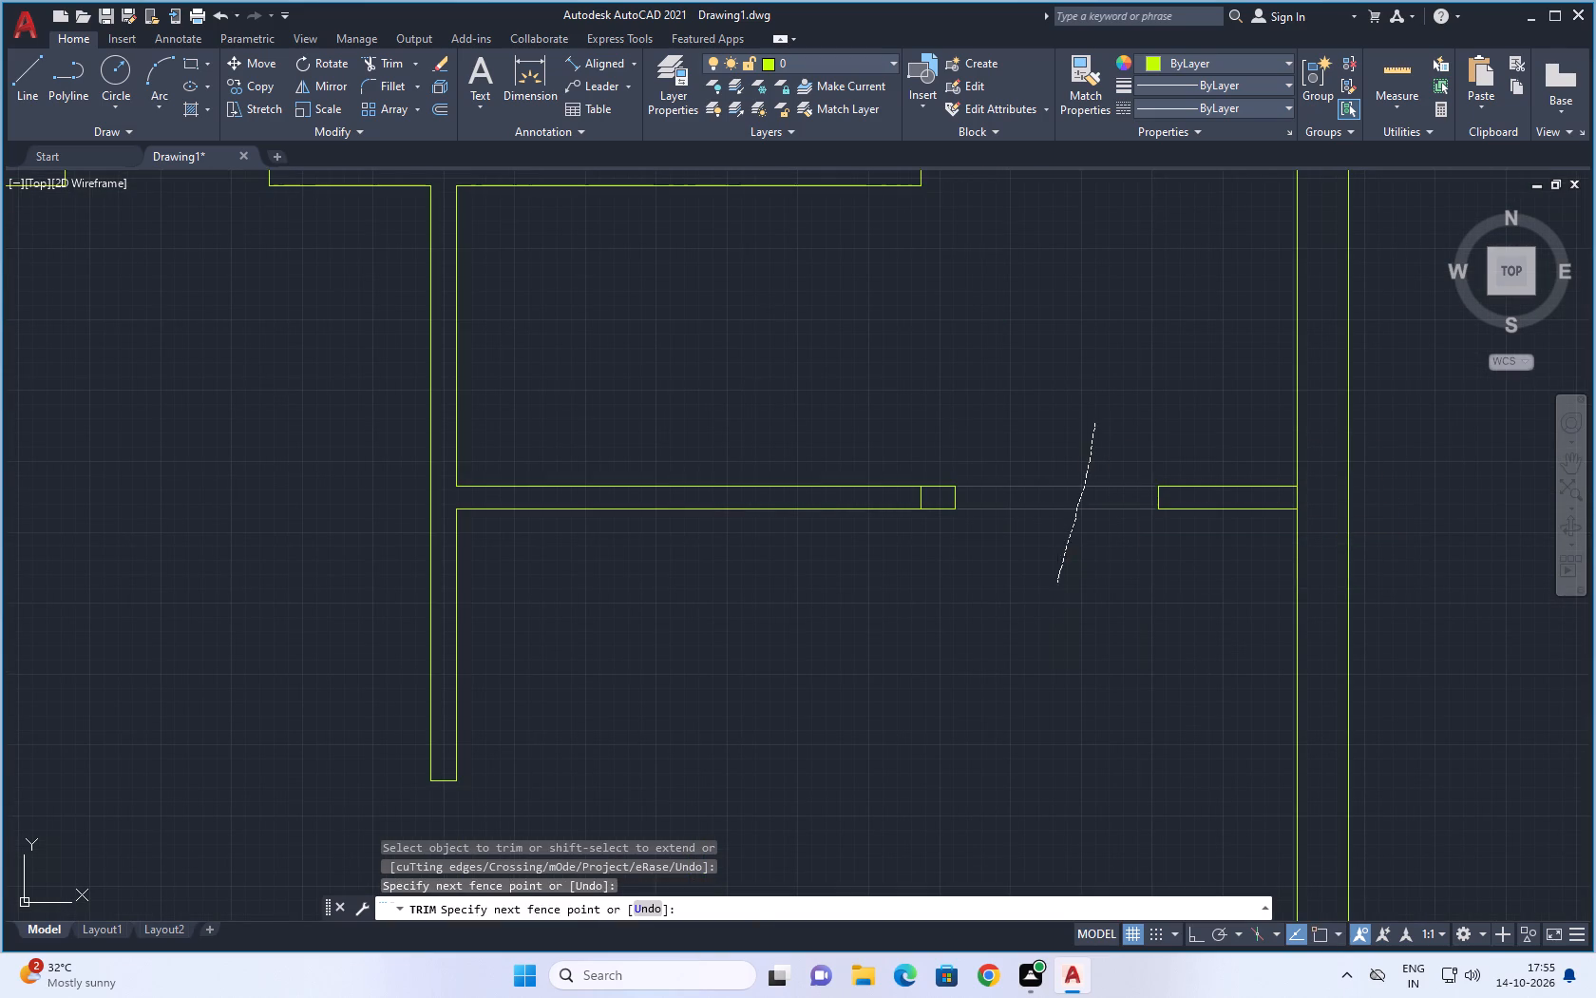
pyautogui.moveTo(1057, 585); pyautogui.dragTo(1057, 584)
pyautogui.moveTo(965, 547); pyautogui.dragTo(946, 705, button='middle')
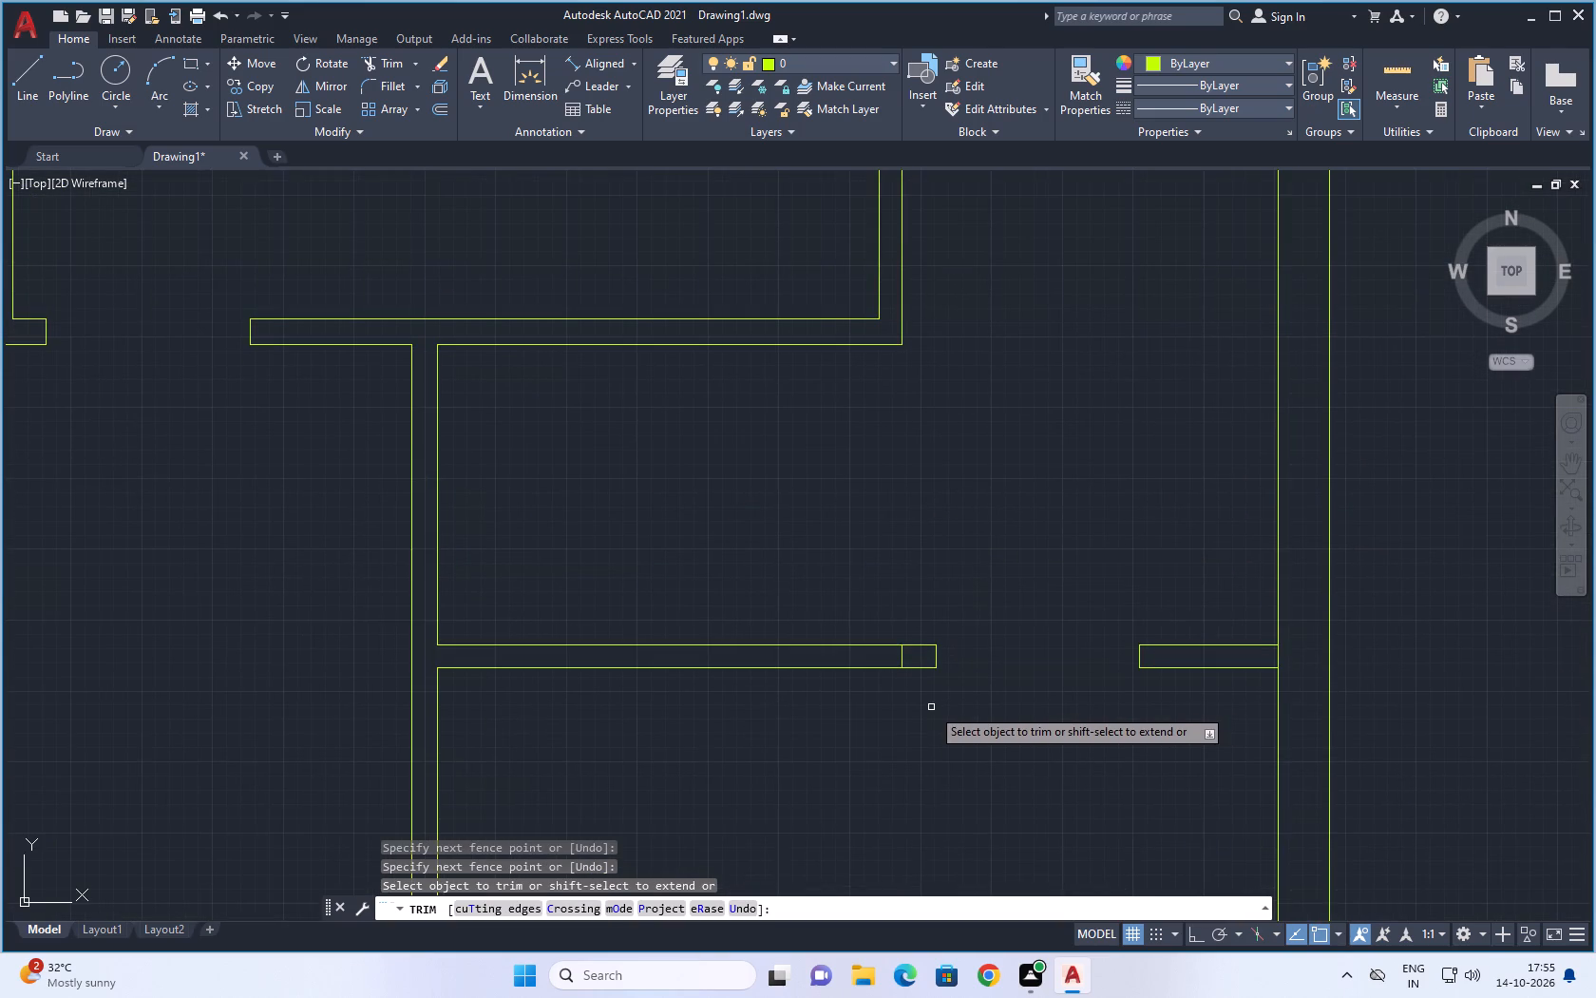
pyautogui.scroll(3, 931, 706)
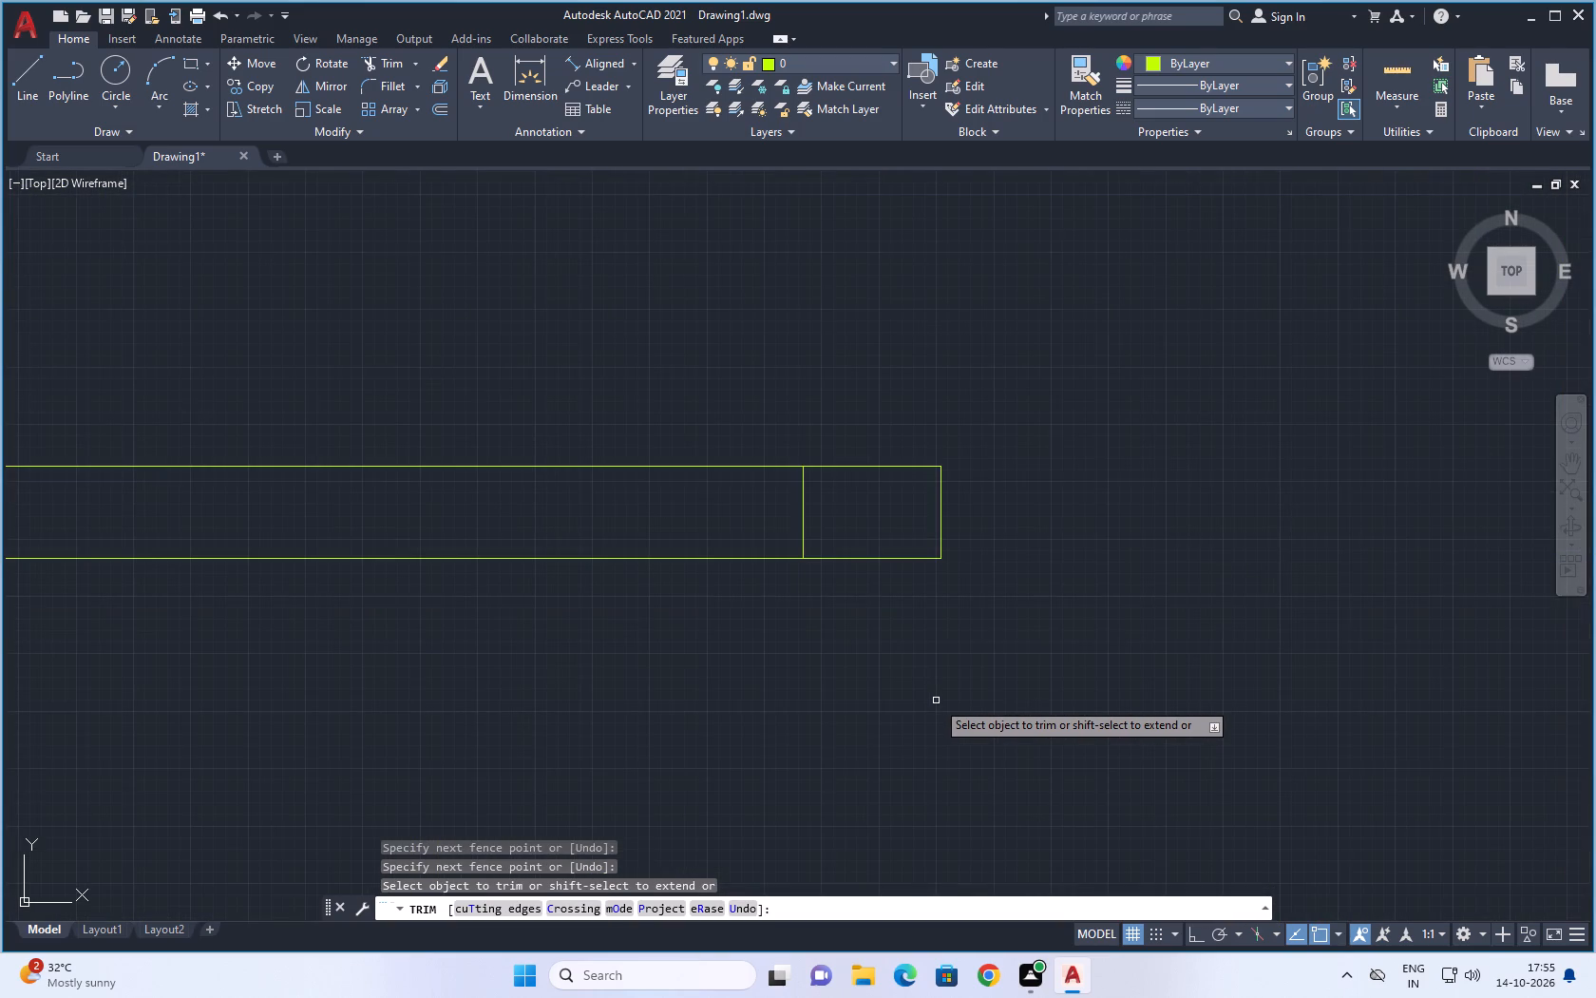
pyautogui.scroll(-2, 936, 701)
pyautogui.click(886, 629)
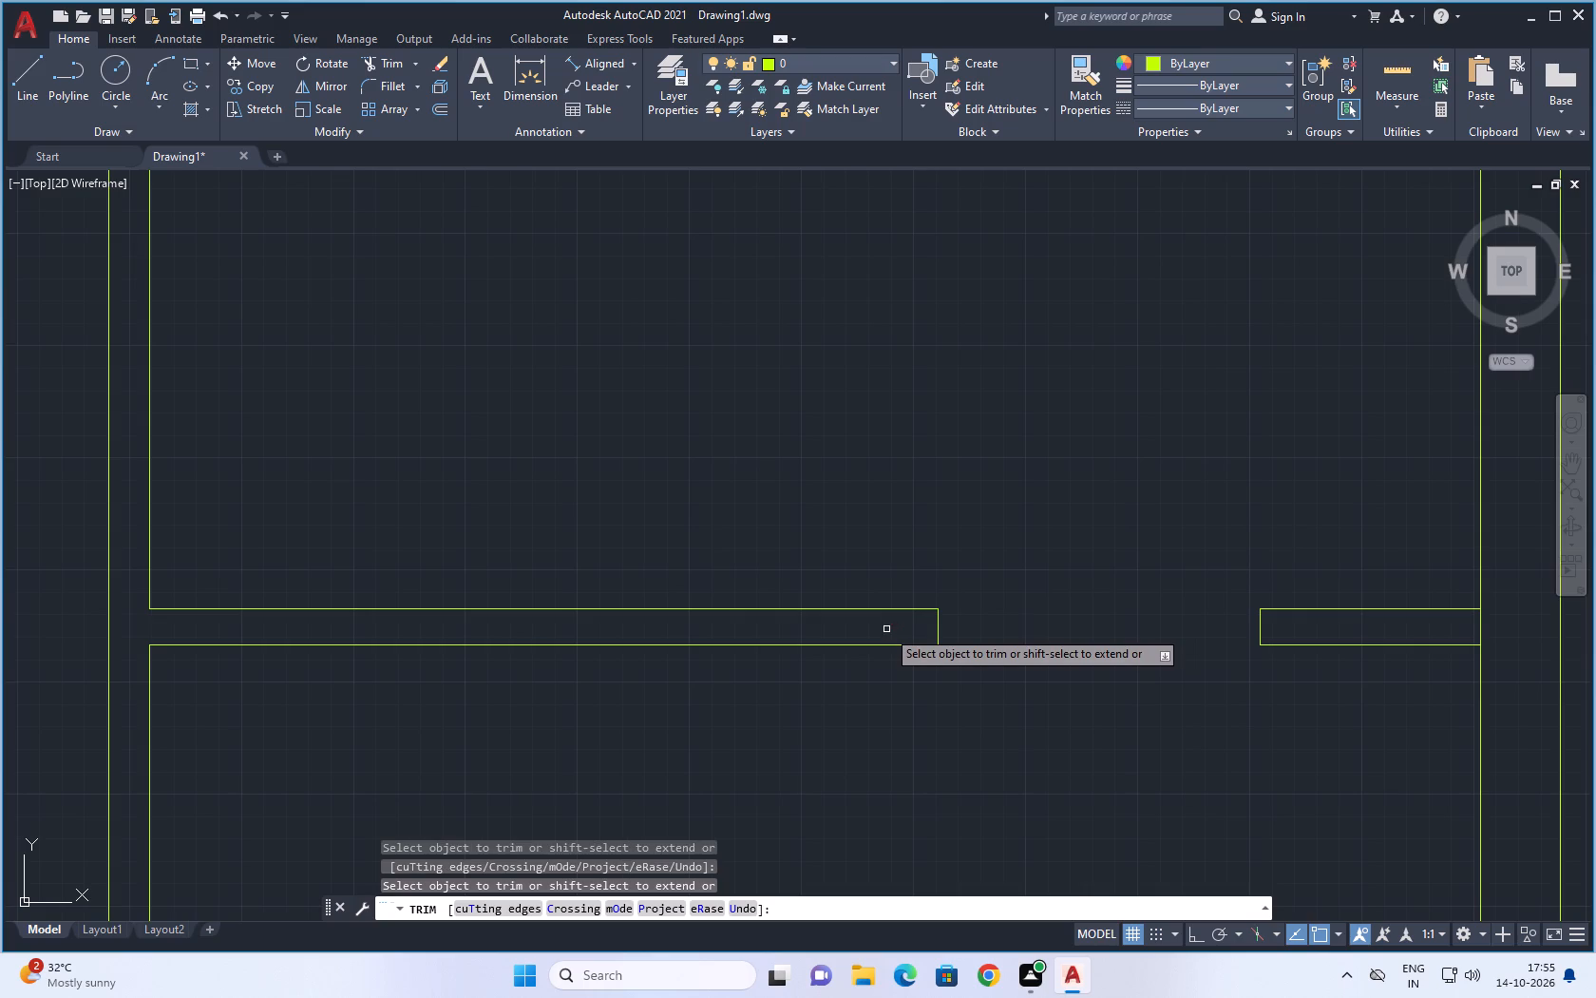
# Trim the lower horizontal wall between its jamb lines to cut a door opening beside the vertical partition.
pyautogui.scroll(-3, 1008, 728)
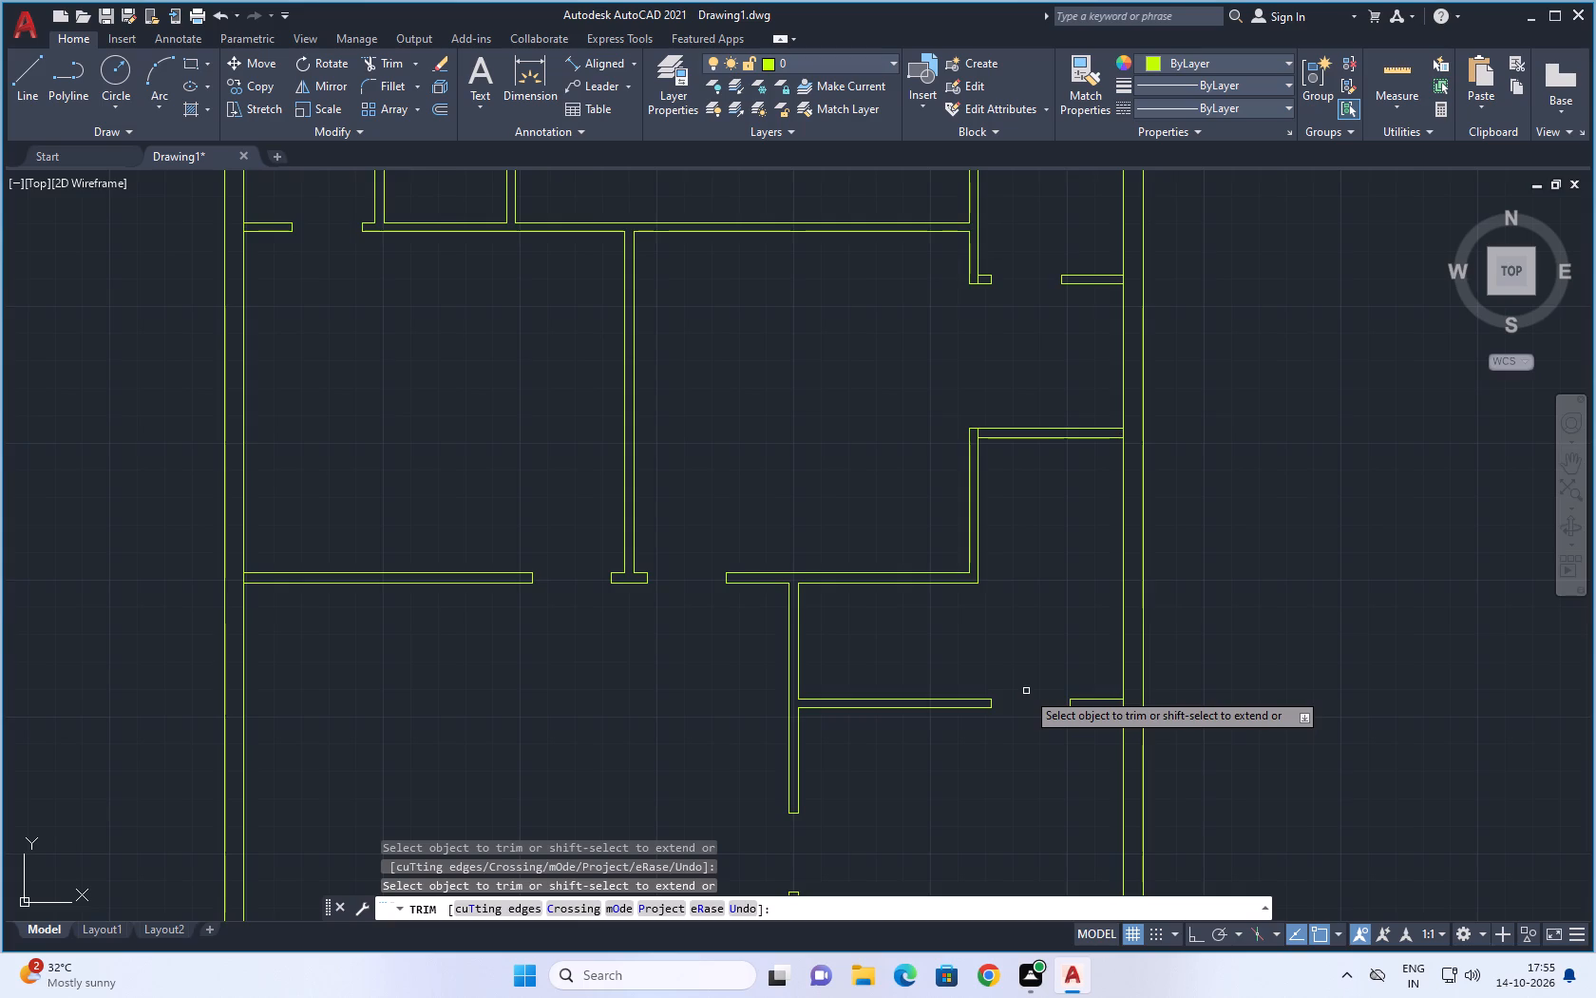
pyautogui.scroll(-1, 1030, 696)
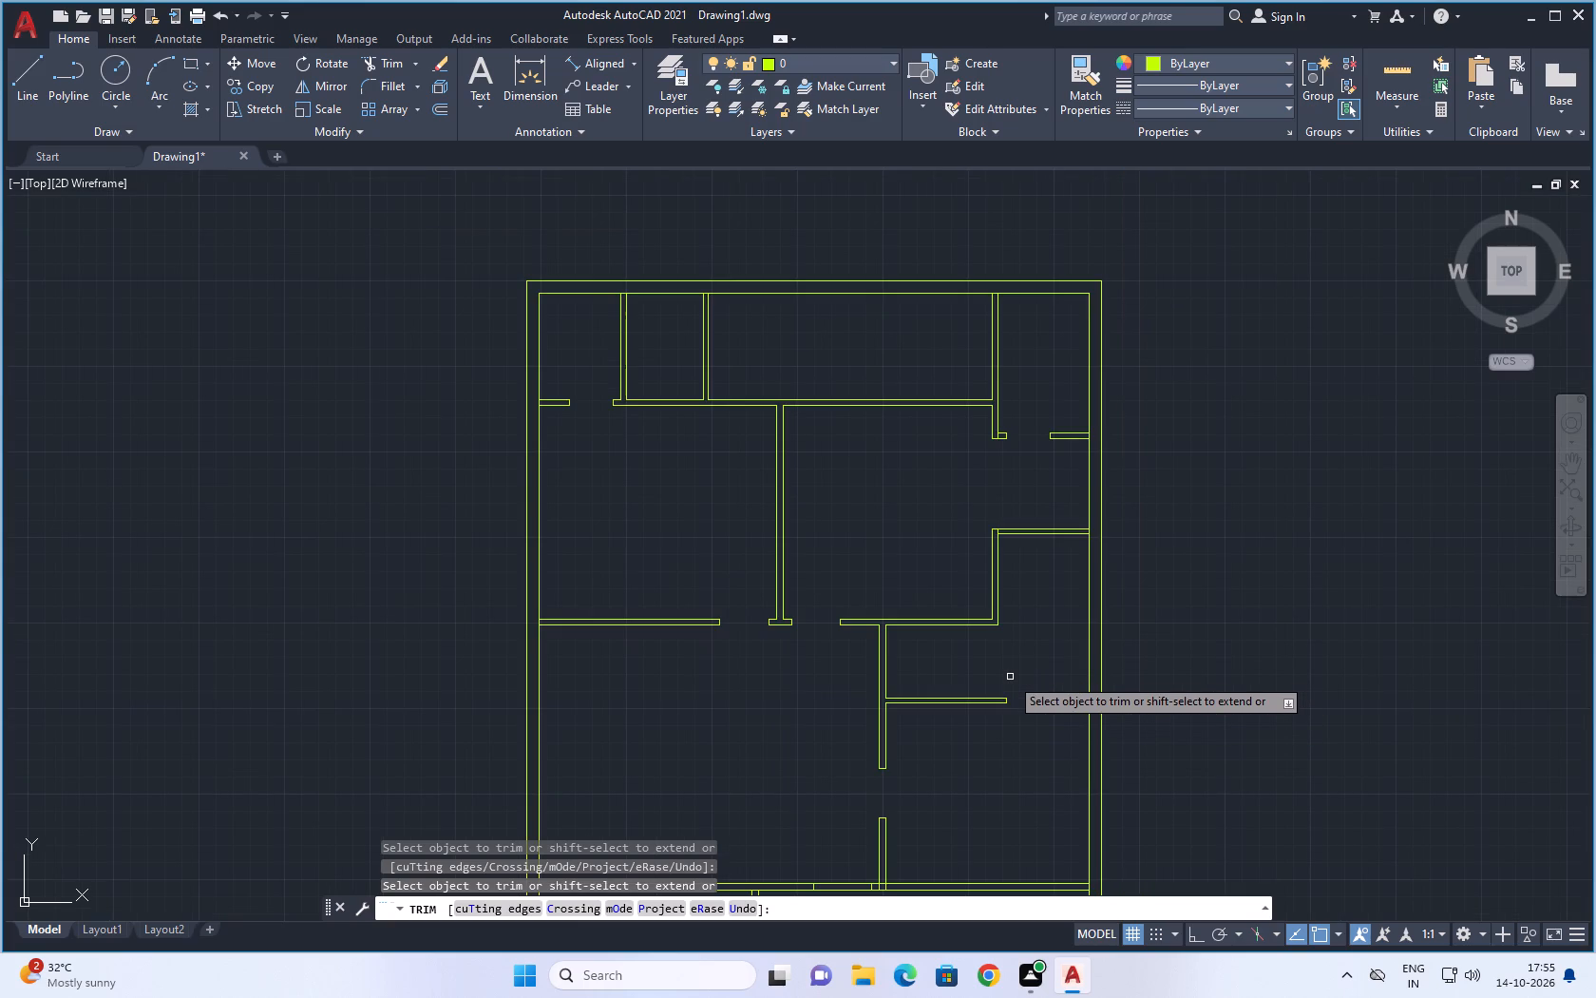
pyautogui.scroll(-1, 1021, 646)
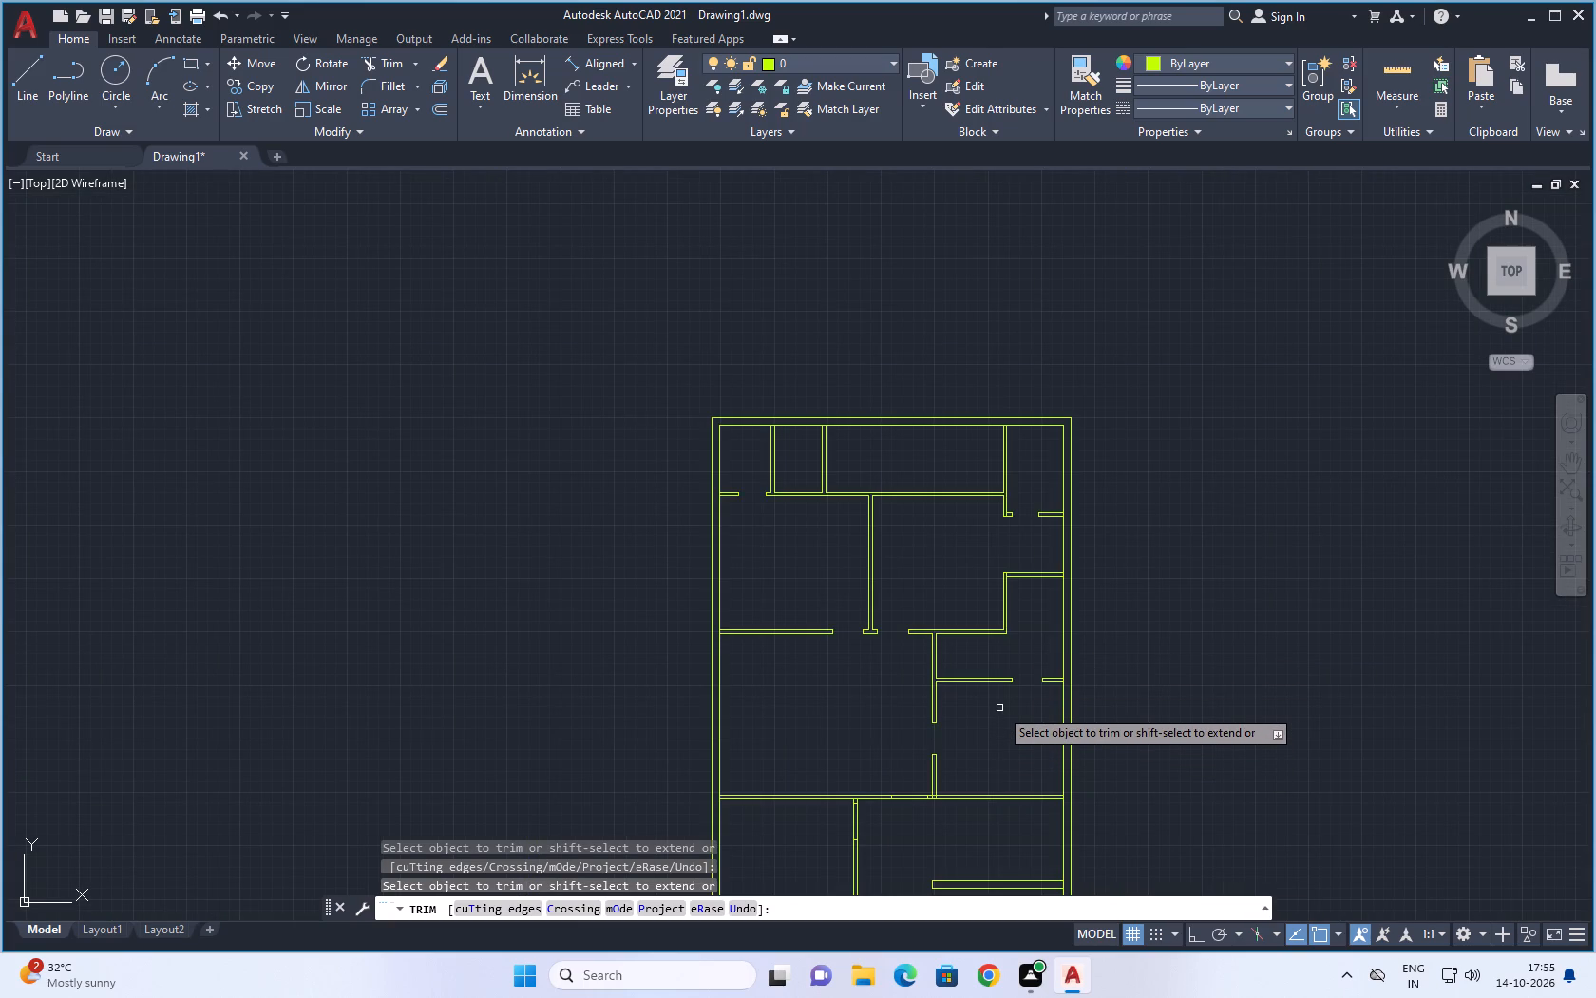
pyautogui.scroll(1, 999, 708)
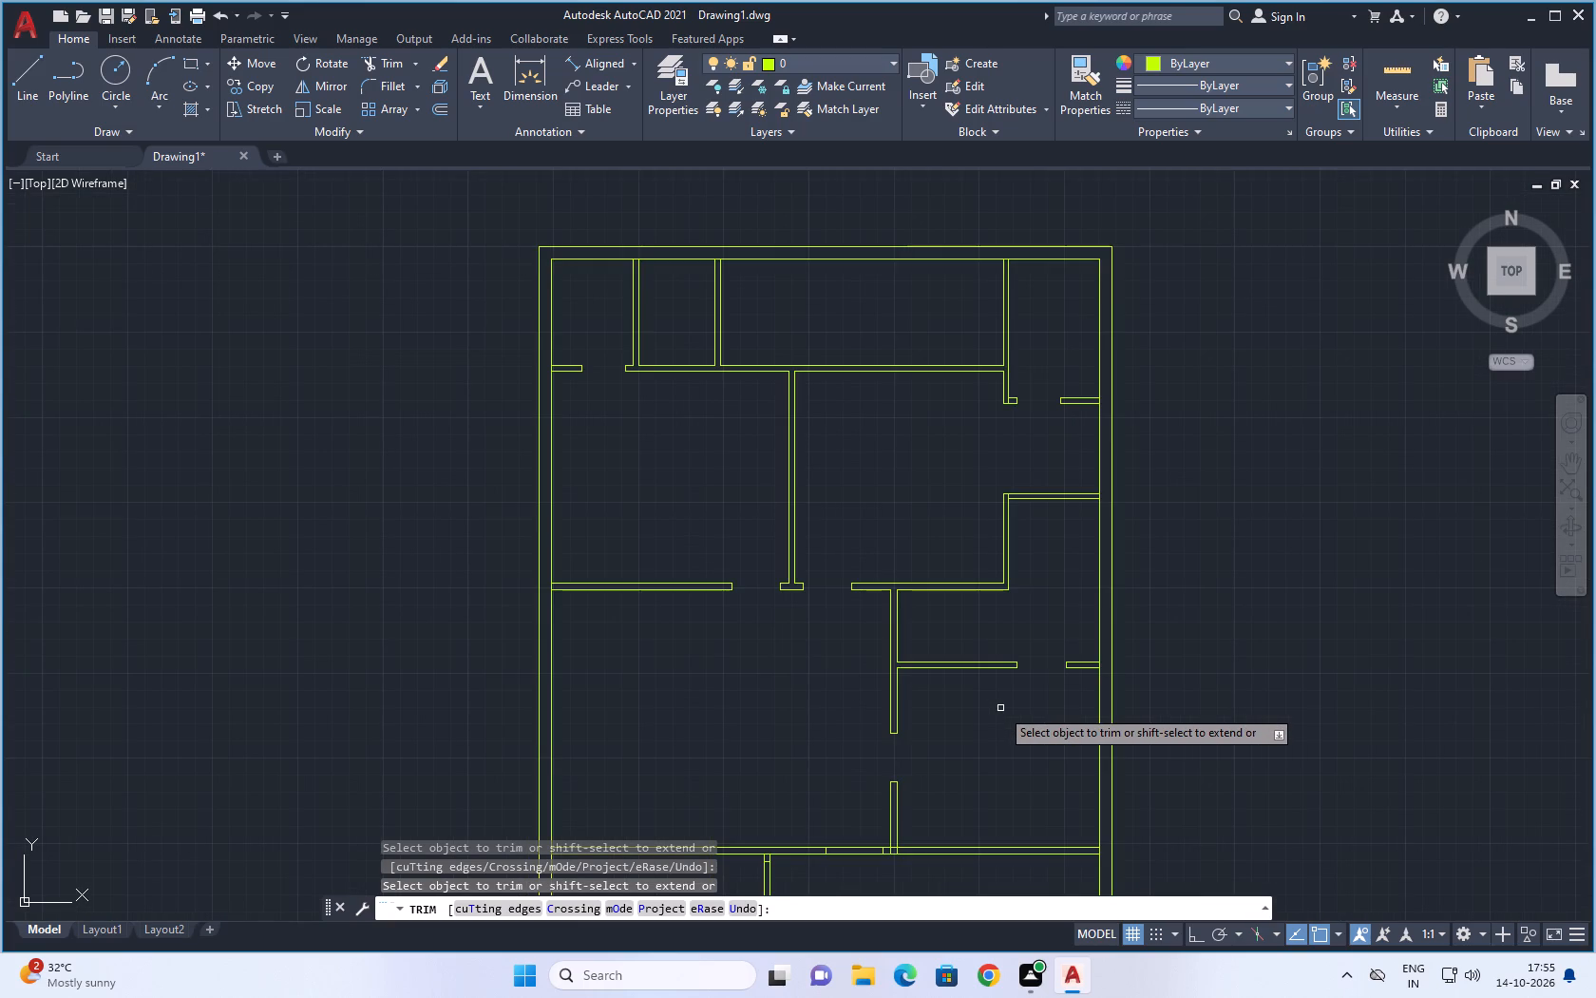
pyautogui.moveTo(816, 703); pyautogui.dragTo(804, 549, button='middle')
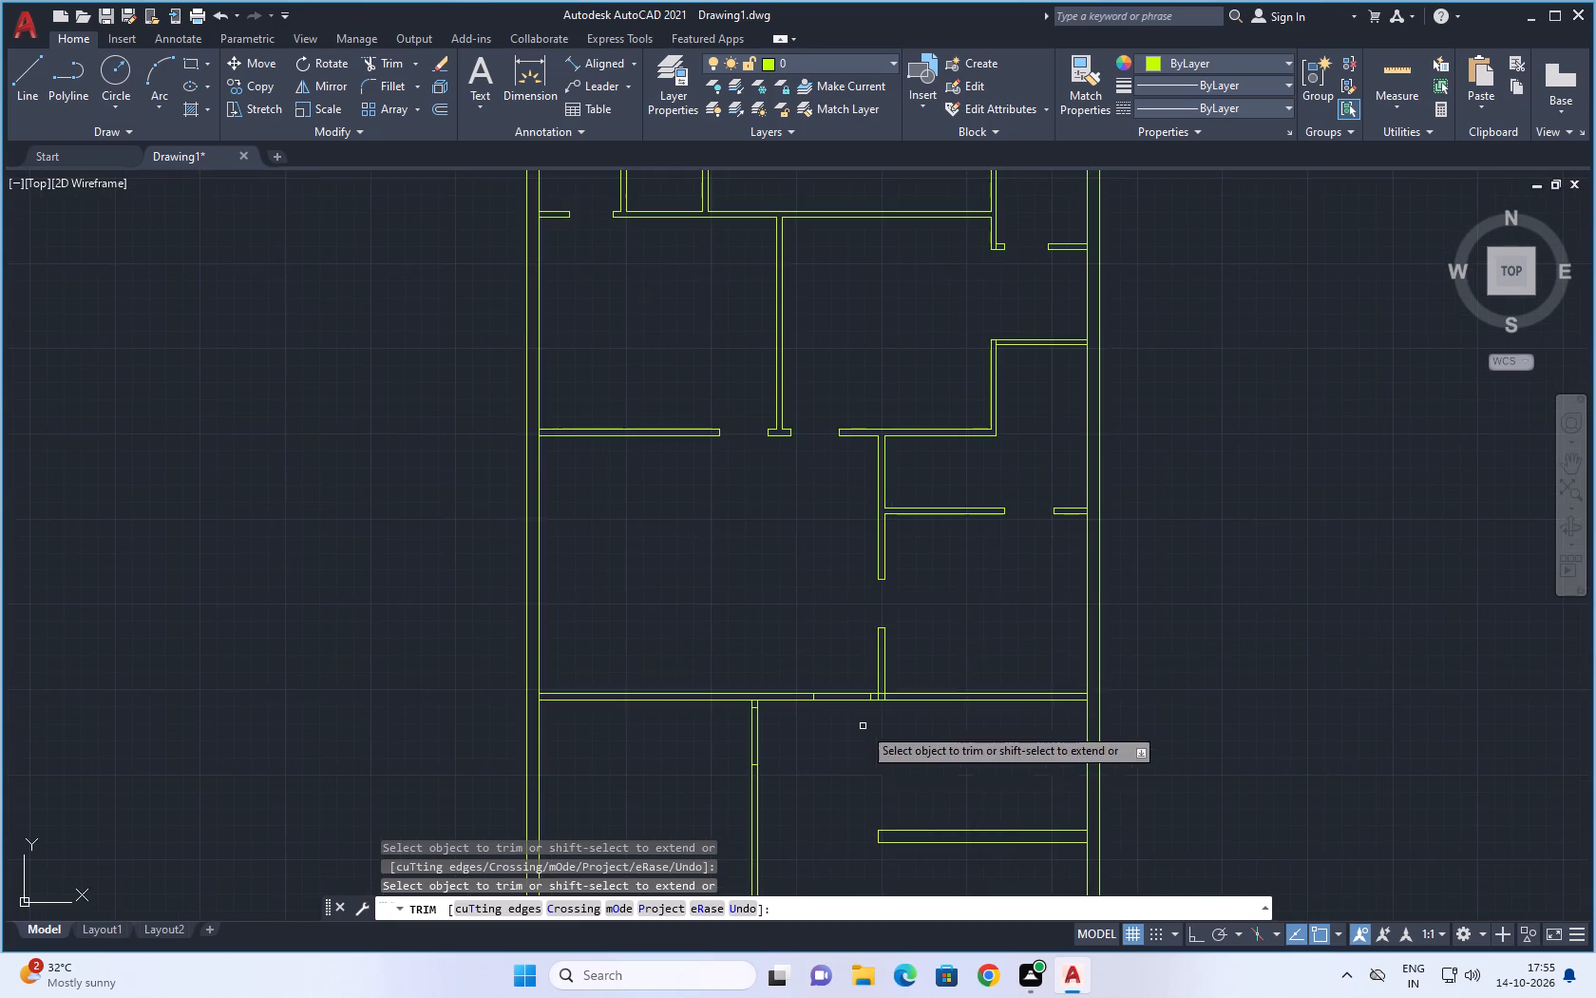
pyautogui.scroll(3, 868, 752)
pyautogui.moveTo(807, 501); pyautogui.dragTo(807, 650)
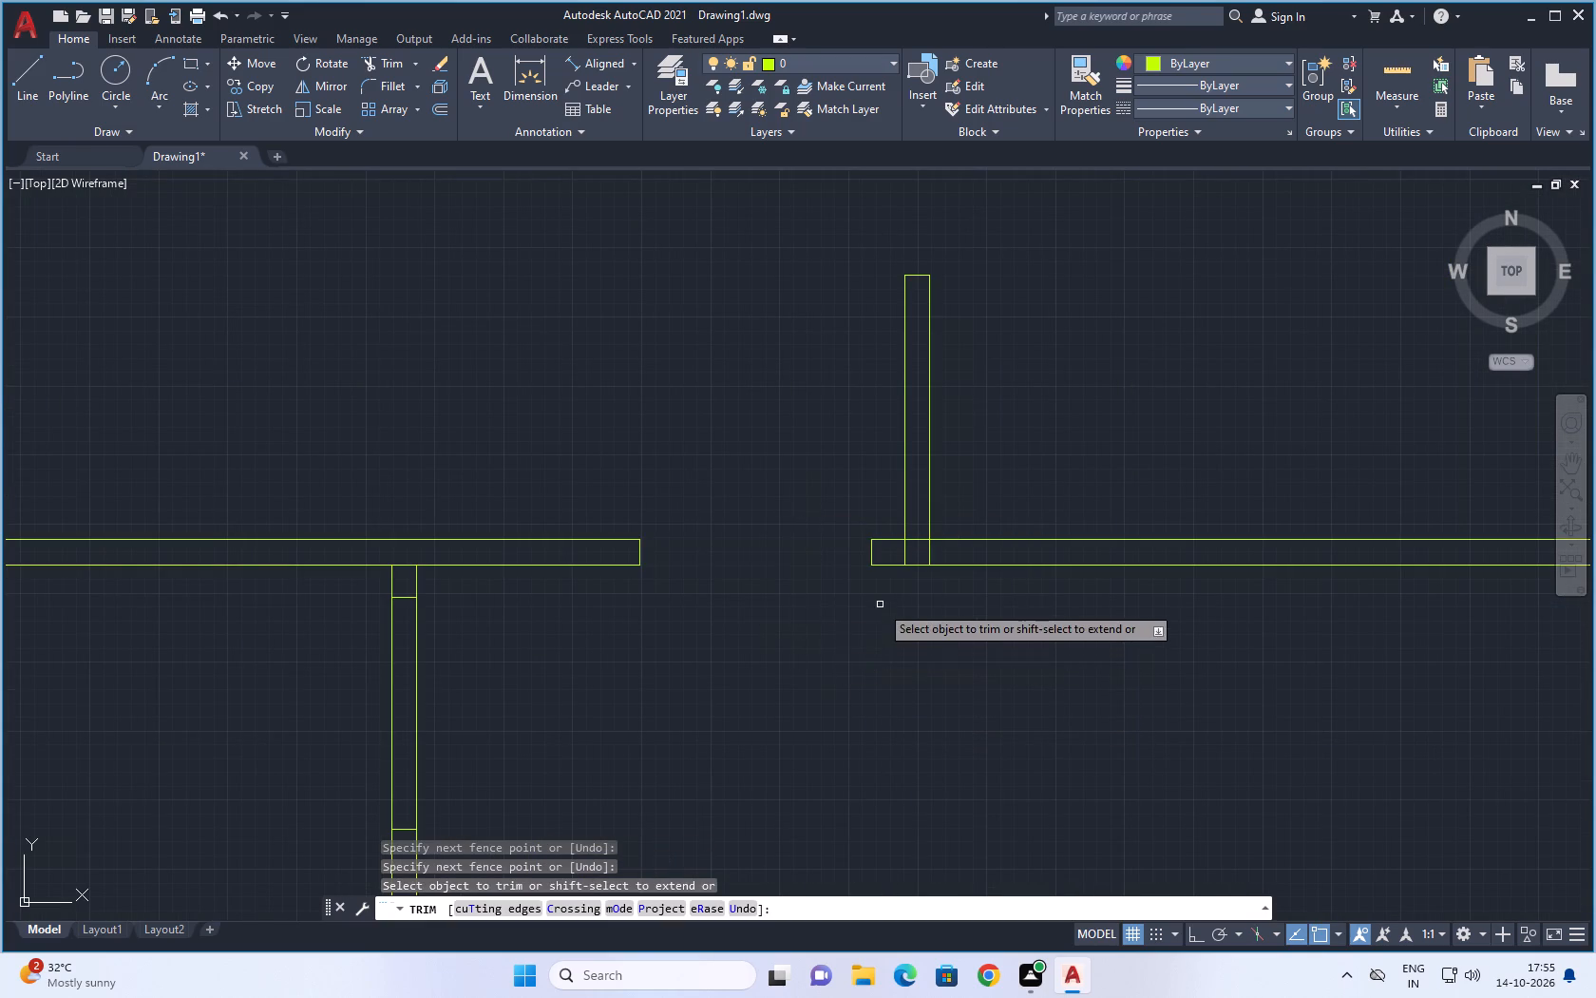
# Trim the overlapping lines where the vertical partition meets the lower horizontal wall beside its door opening.
pyautogui.scroll(3, 880, 605)
pyautogui.moveTo(947, 415); pyautogui.dragTo(1111, 409)
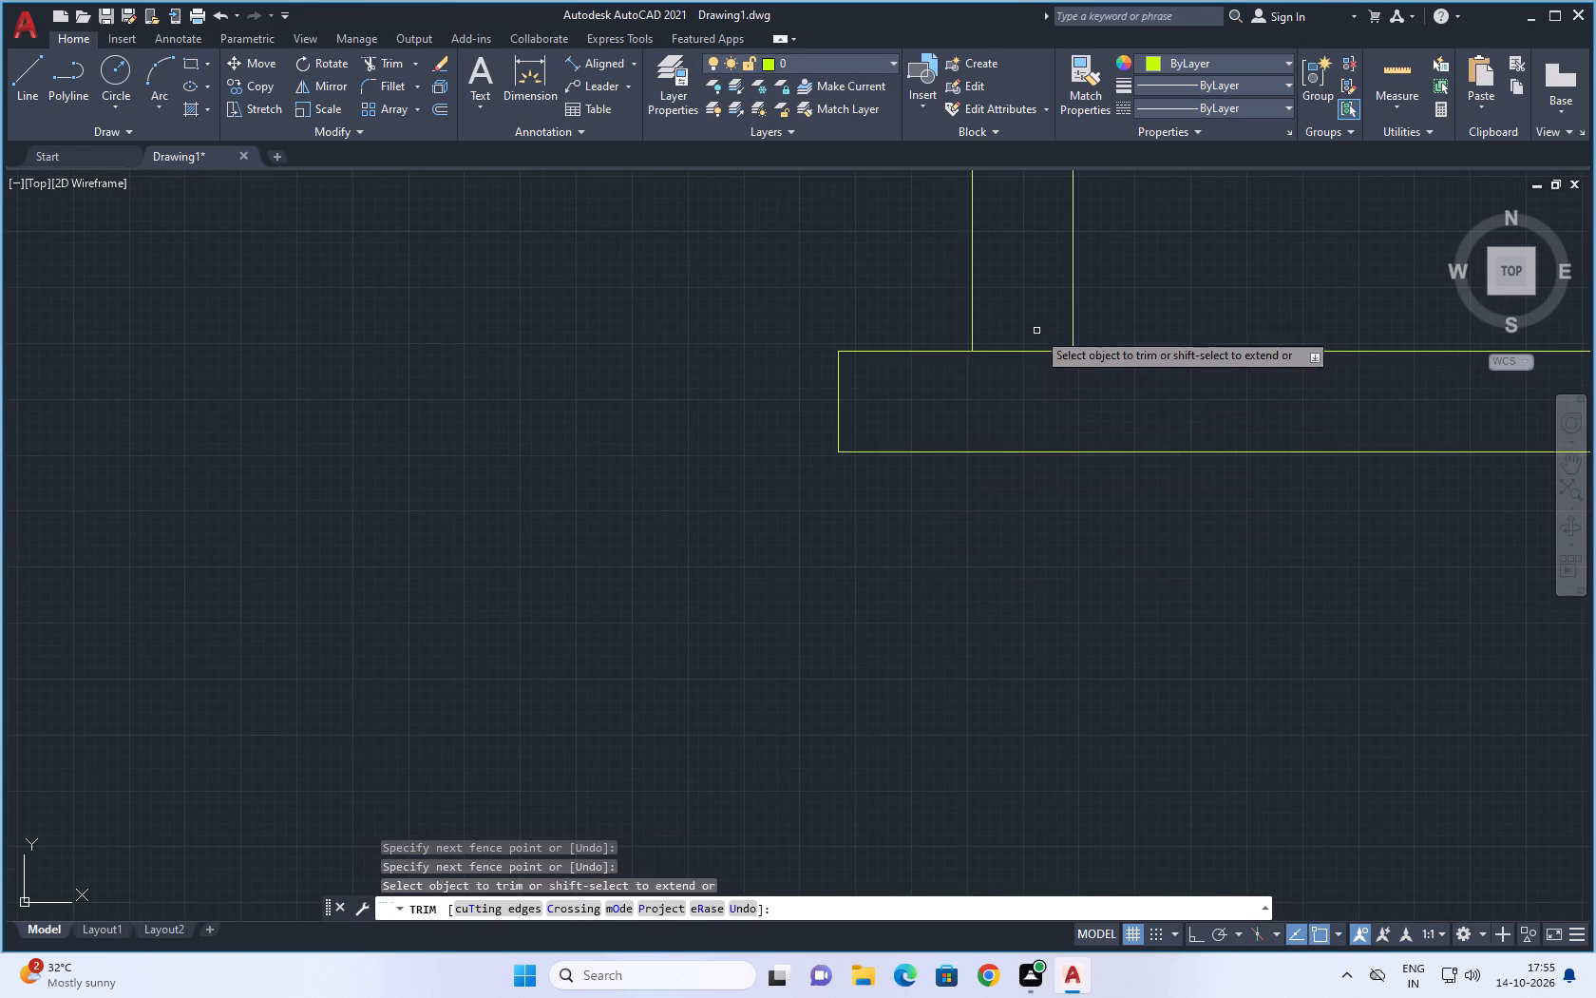
pyautogui.moveTo(1036, 331); pyautogui.dragTo(1027, 399)
# Trim the vertical partition below the lower horizontal wall between its jamb lines to cut a door opening.
pyautogui.scroll(-4, 1001, 584)
pyautogui.moveTo(978, 668); pyautogui.dragTo(1166, 524, button='middle')
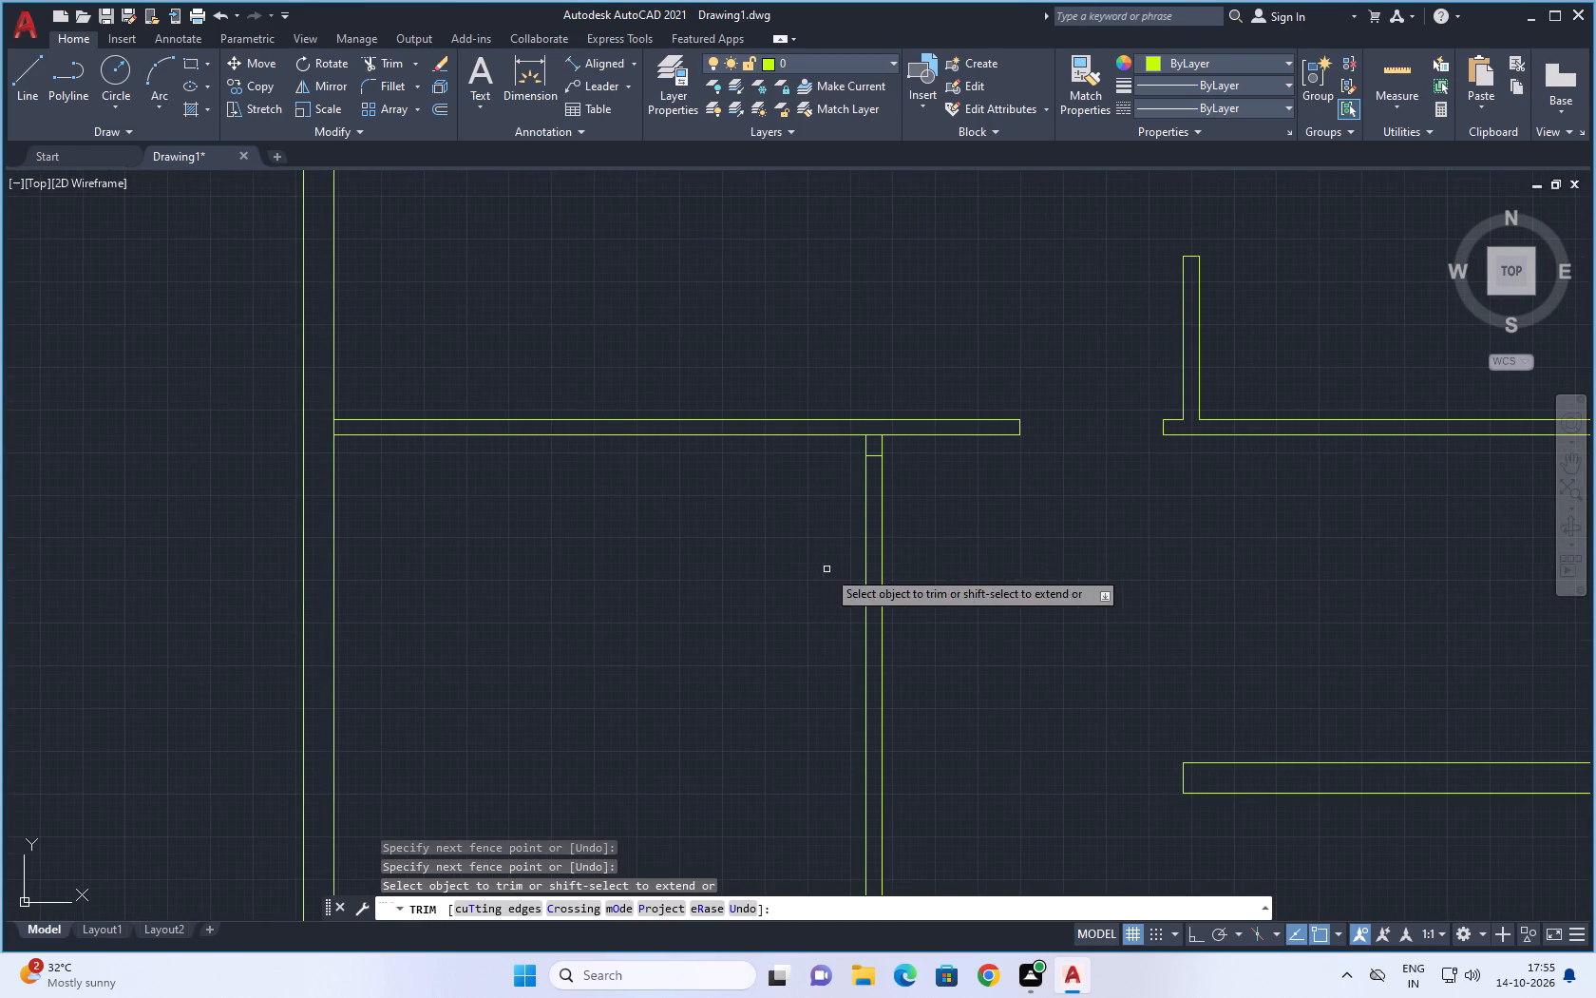
pyautogui.moveTo(804, 538); pyautogui.dragTo(999, 519)
# Trim the lower horizontal wall's line above the short vertical door stub, leaving an open T-junction.
pyautogui.scroll(1, 929, 518)
pyautogui.moveTo(922, 510); pyautogui.dragTo(992, 683, button='middle')
pyautogui.scroll(2, 937, 655)
pyautogui.moveTo(870, 418); pyautogui.dragTo(864, 435)
pyautogui.moveTo(864, 399); pyautogui.dragTo(864, 432)
# Trim the upper wall of the small lower room between its jamb lines to cut a door opening.
pyautogui.scroll(-3, 881, 470)
pyautogui.scroll(-1, 950, 597)
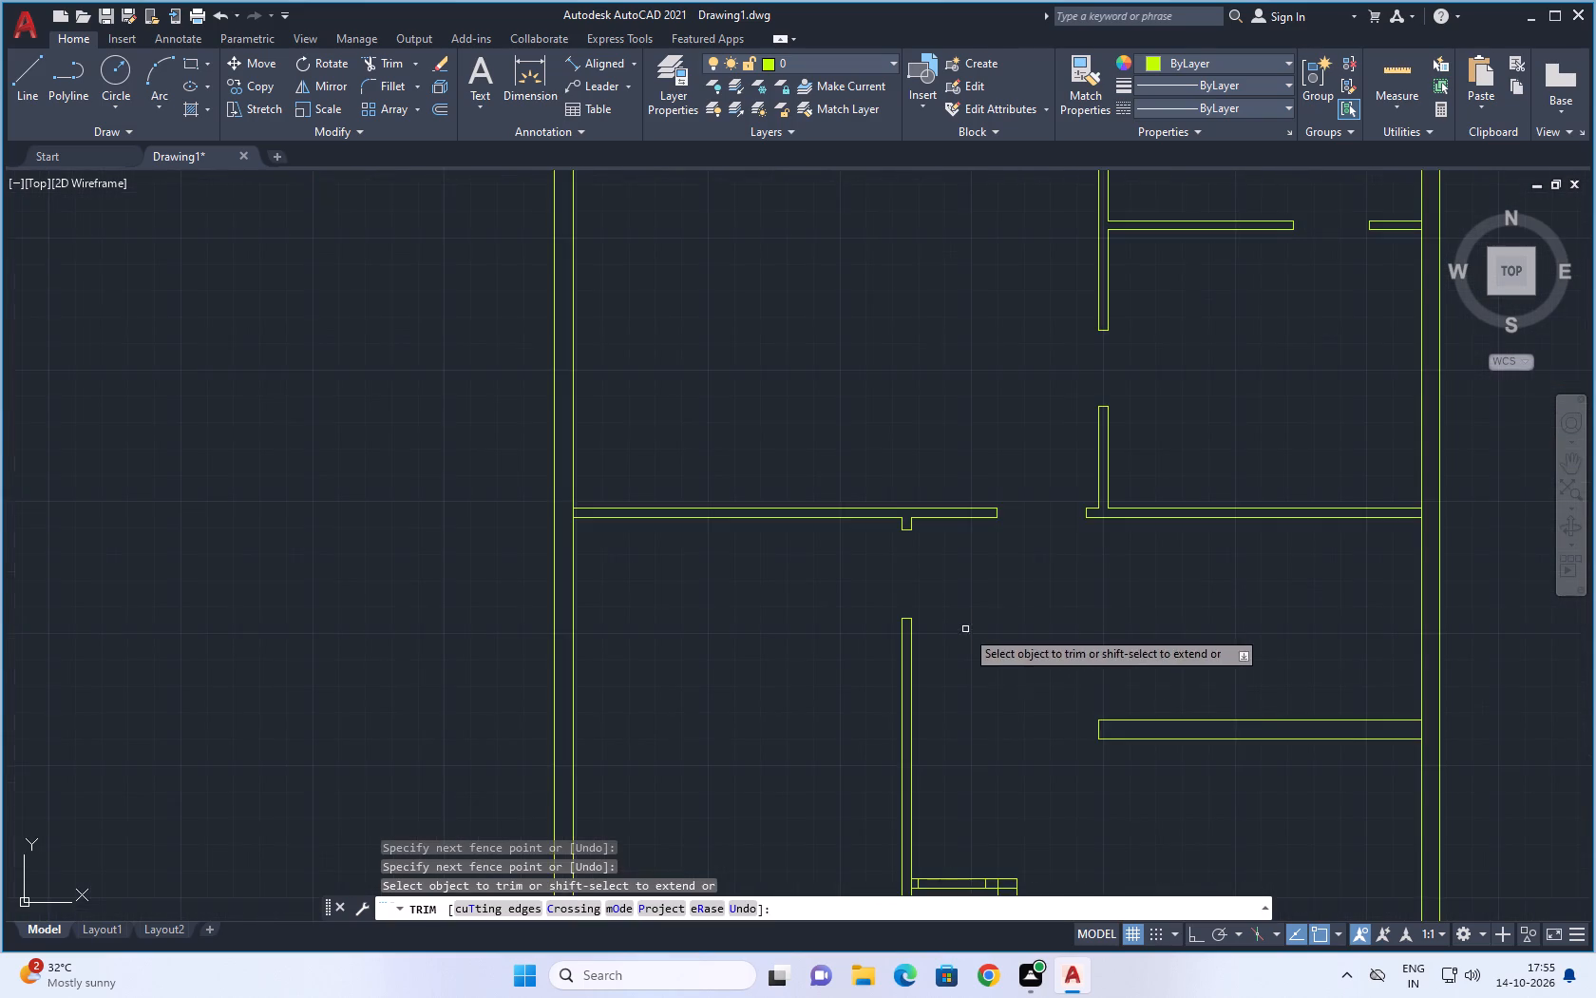
pyautogui.moveTo(979, 666); pyautogui.dragTo(928, 366, button='middle')
pyautogui.scroll(3, 880, 608)
pyautogui.moveTo(938, 406); pyautogui.dragTo(940, 571)
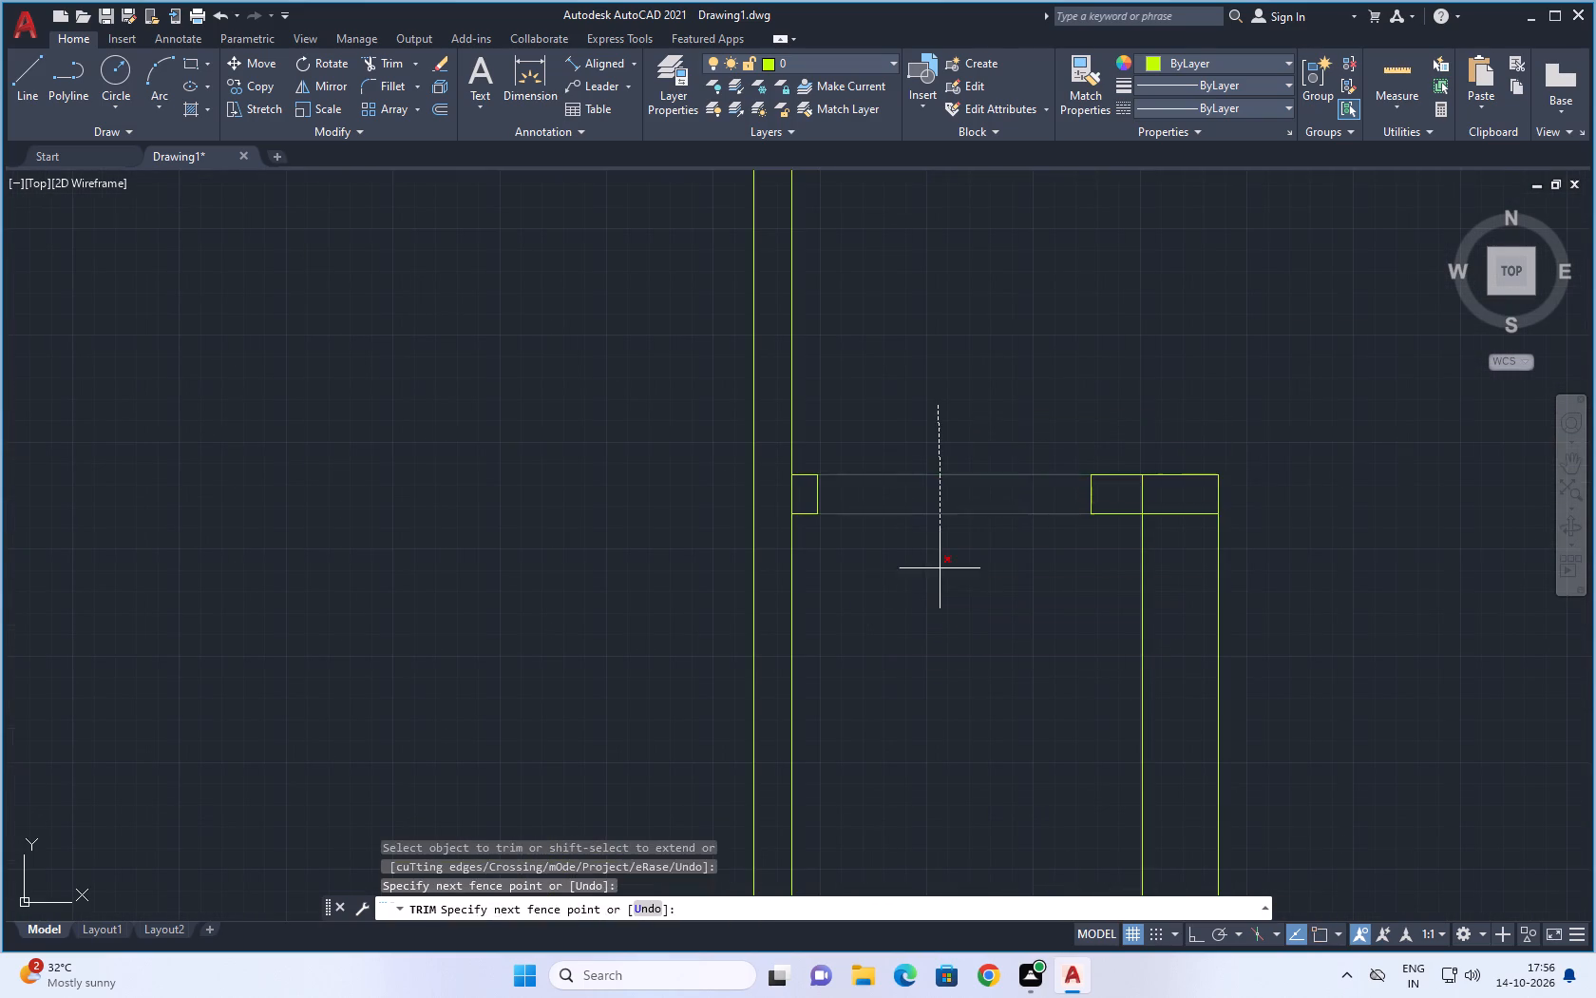
pyautogui.moveTo(940, 571); pyautogui.dragTo(940, 592)
# Trim the partition line at the small room's left door stub and the overlapping lines at its upper-right corner.
pyautogui.scroll(4, 814, 546)
pyautogui.moveTo(655, 302); pyautogui.dragTo(737, 293)
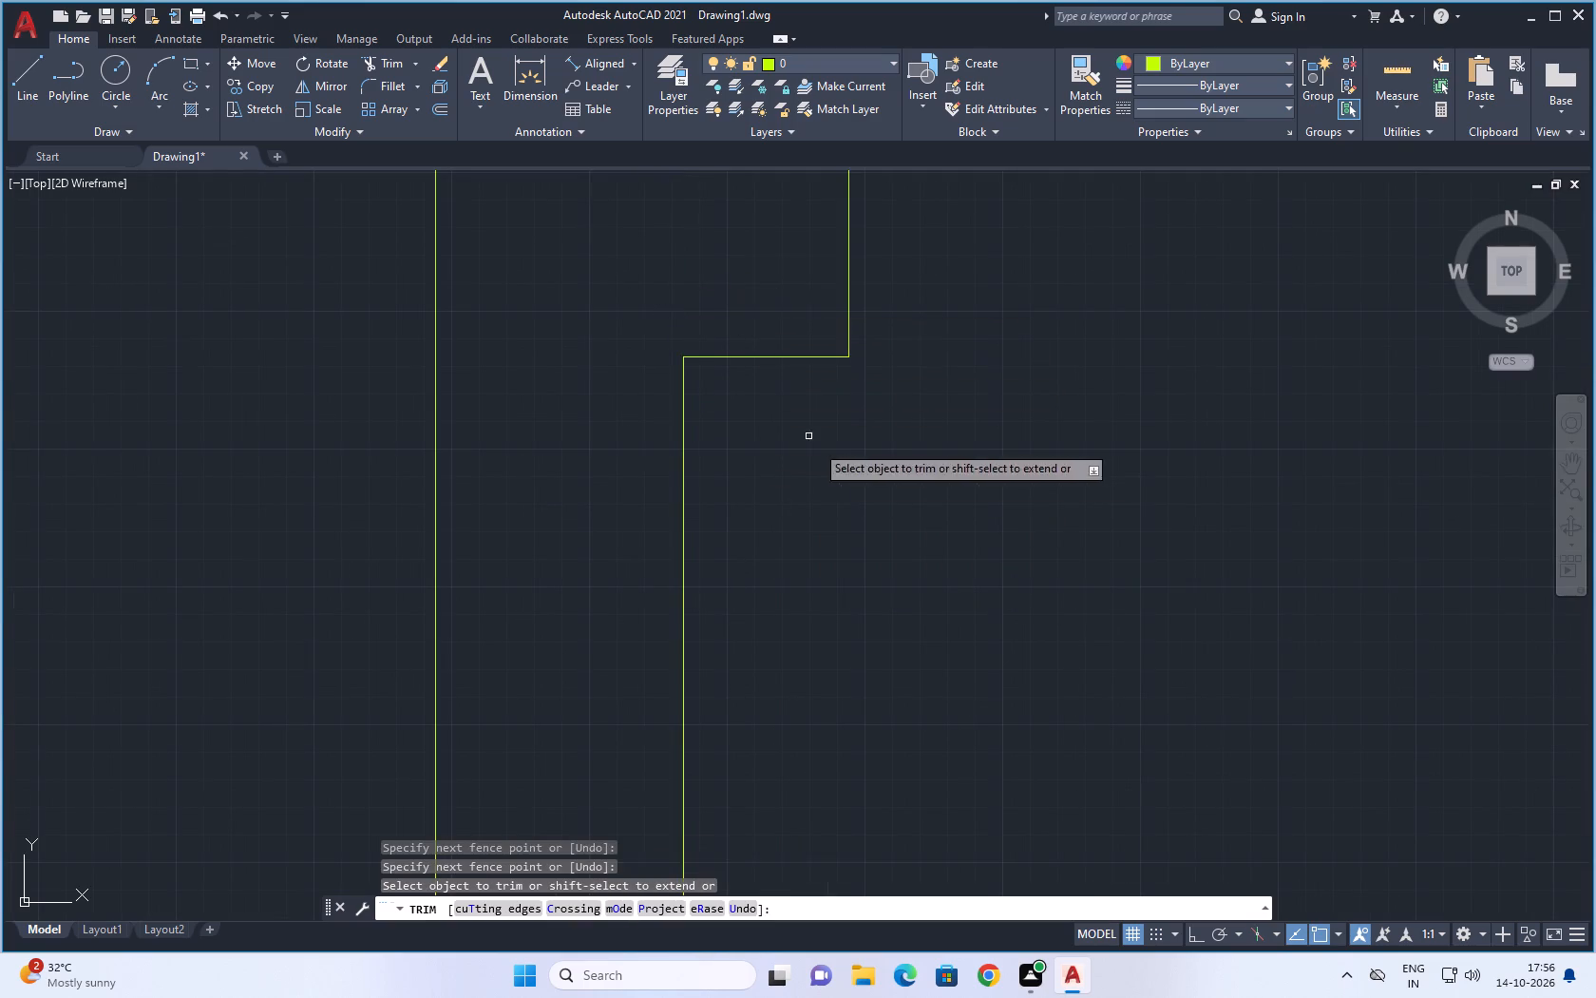
pyautogui.scroll(-3, 845, 470)
pyautogui.moveTo(984, 518); pyautogui.dragTo(844, 627, button='middle')
pyautogui.moveTo(1208, 525); pyautogui.dragTo(1261, 528)
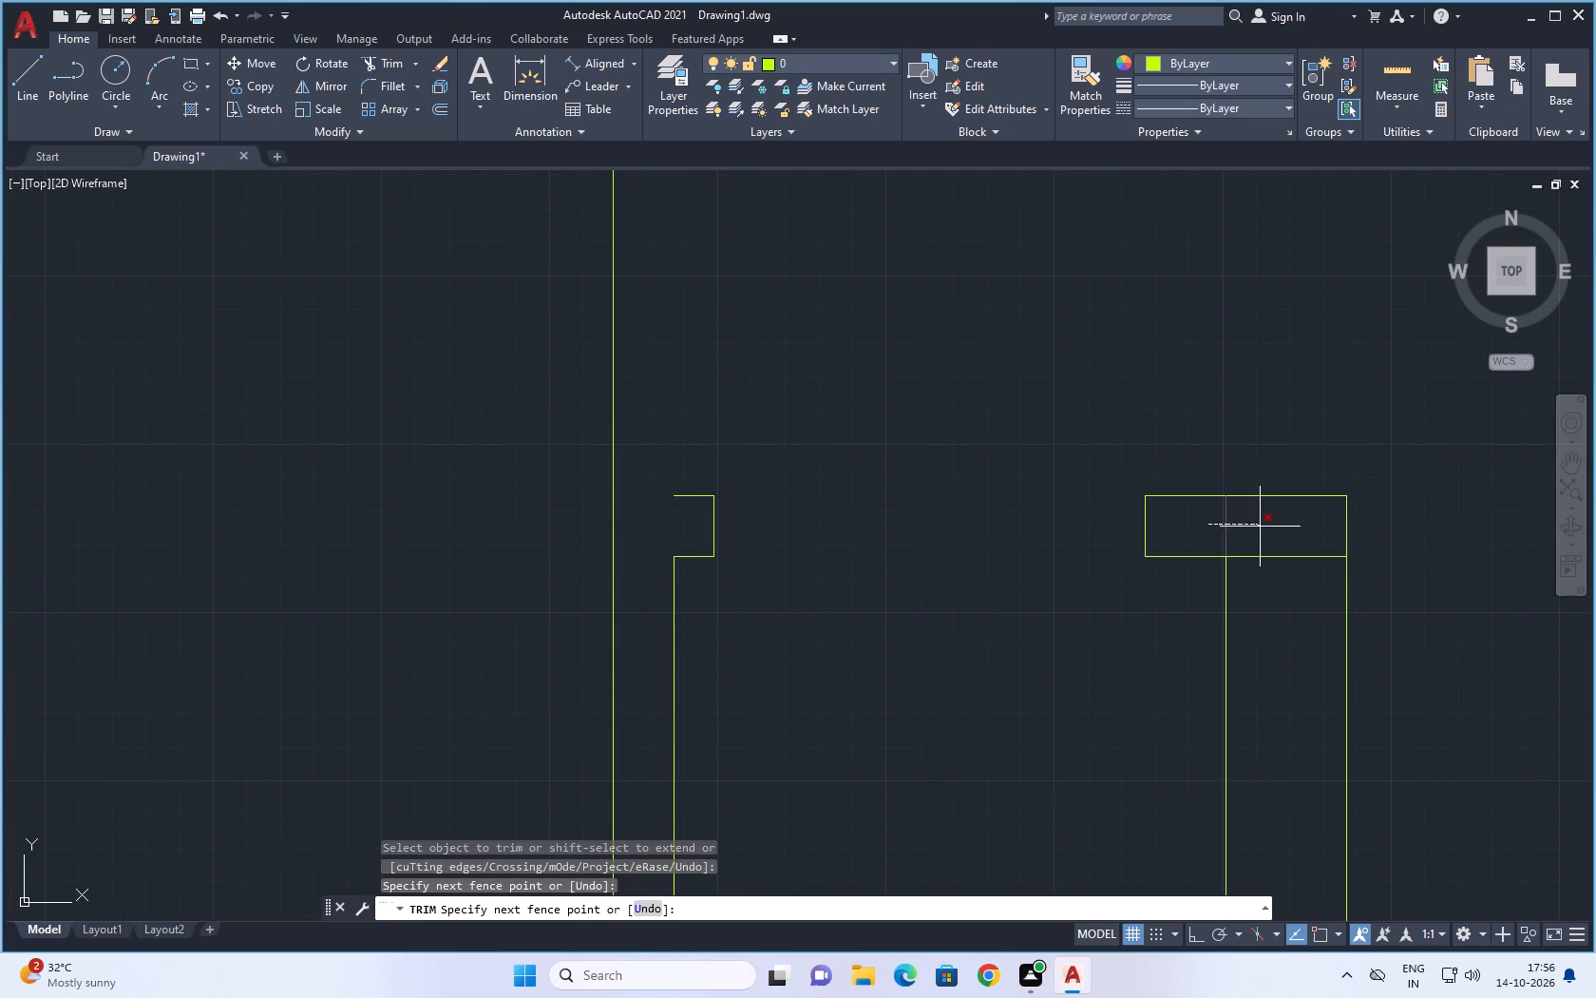
pyautogui.moveTo(1261, 528); pyautogui.dragTo(1279, 587)
# Trim the overlapping lines at the small room's lower-right corner and where its left partition meets the bottom wall.
pyautogui.scroll(-6, 1282, 587)
pyautogui.moveTo(1341, 577); pyautogui.dragTo(1249, 589, button='middle')
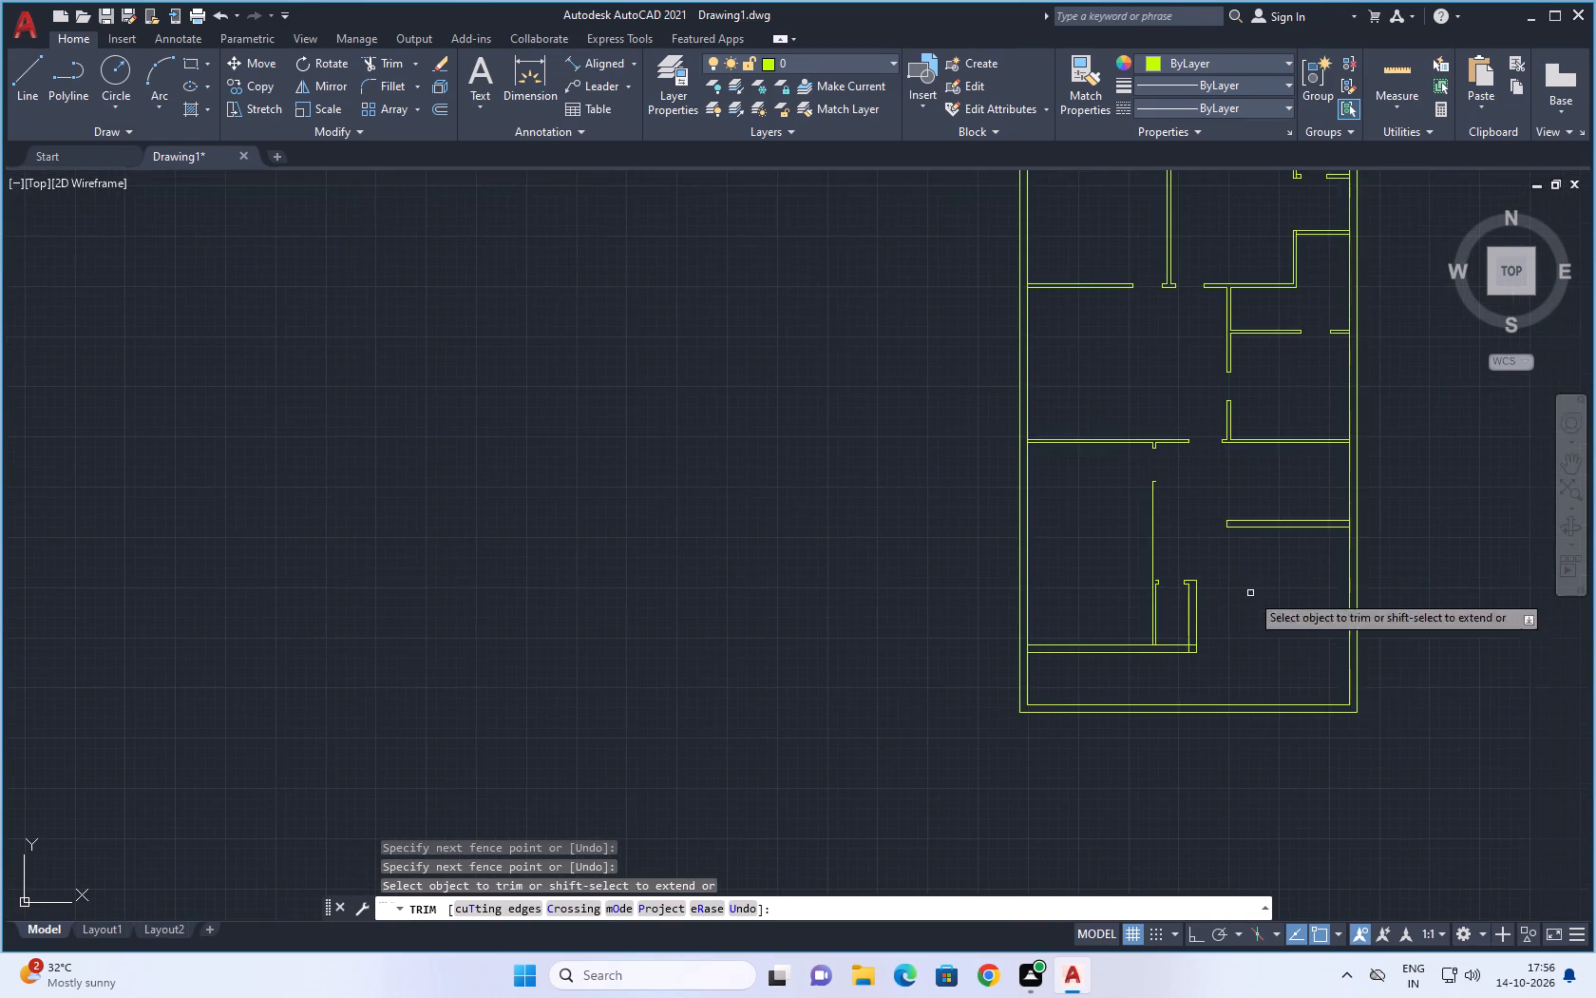
pyautogui.scroll(4, 1164, 695)
pyautogui.moveTo(1340, 464); pyautogui.dragTo(1297, 510)
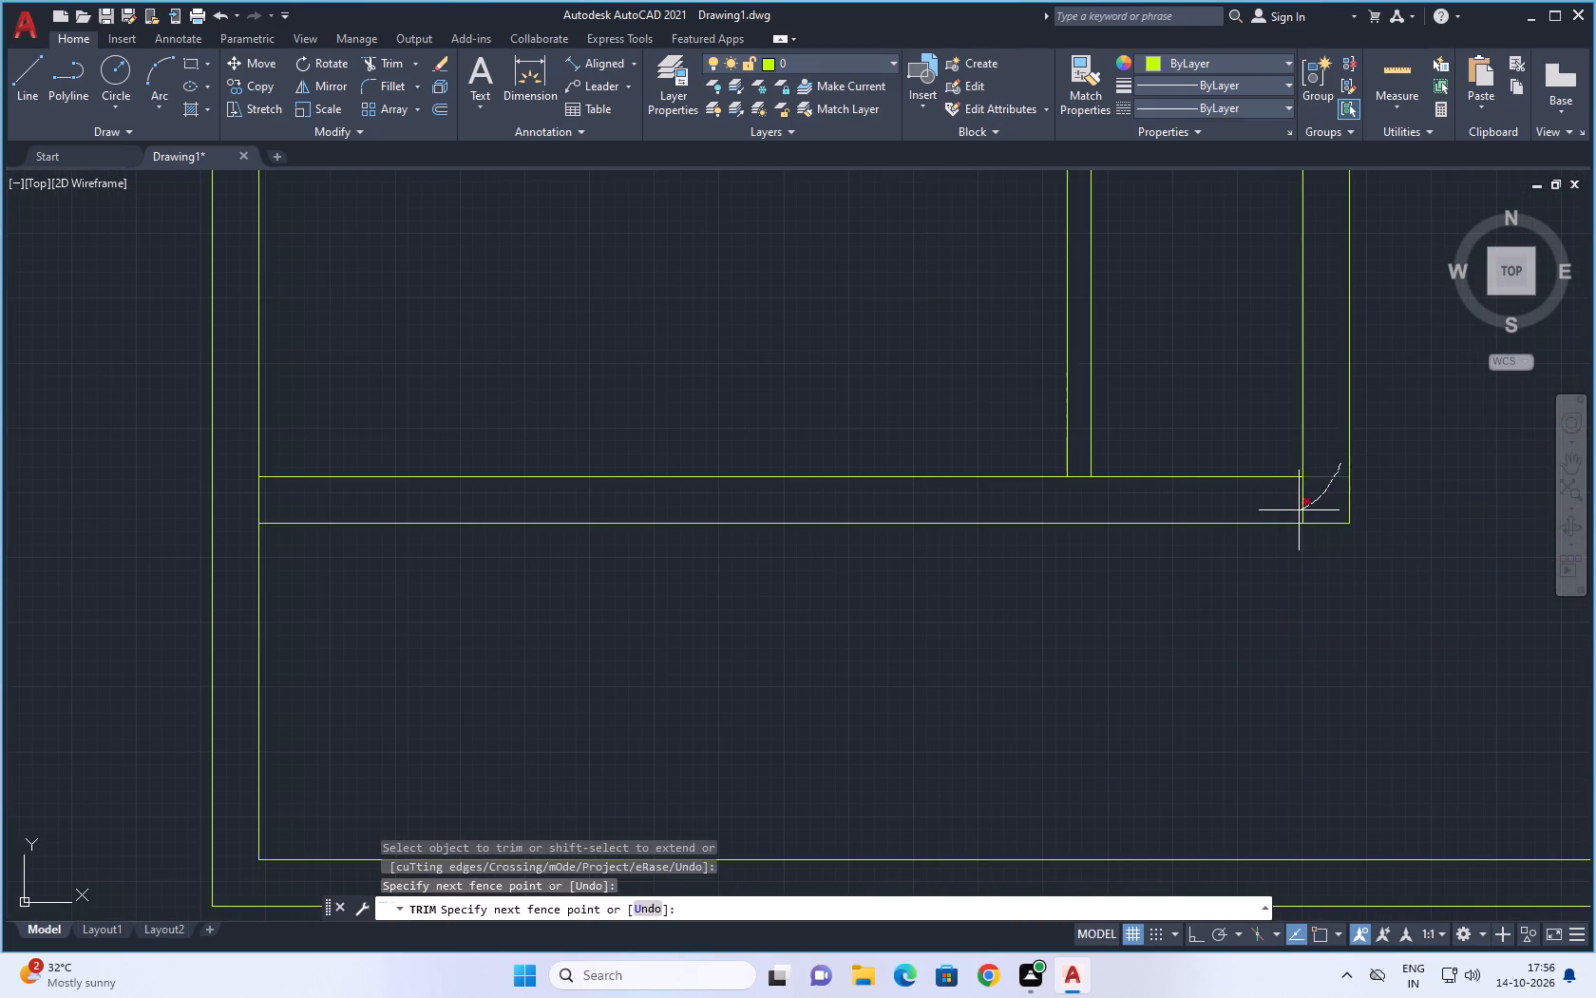
pyautogui.moveTo(1297, 510); pyautogui.dragTo(1295, 511)
pyautogui.scroll(3, 1091, 500)
pyautogui.moveTo(1049, 374); pyautogui.dragTo(1032, 469)
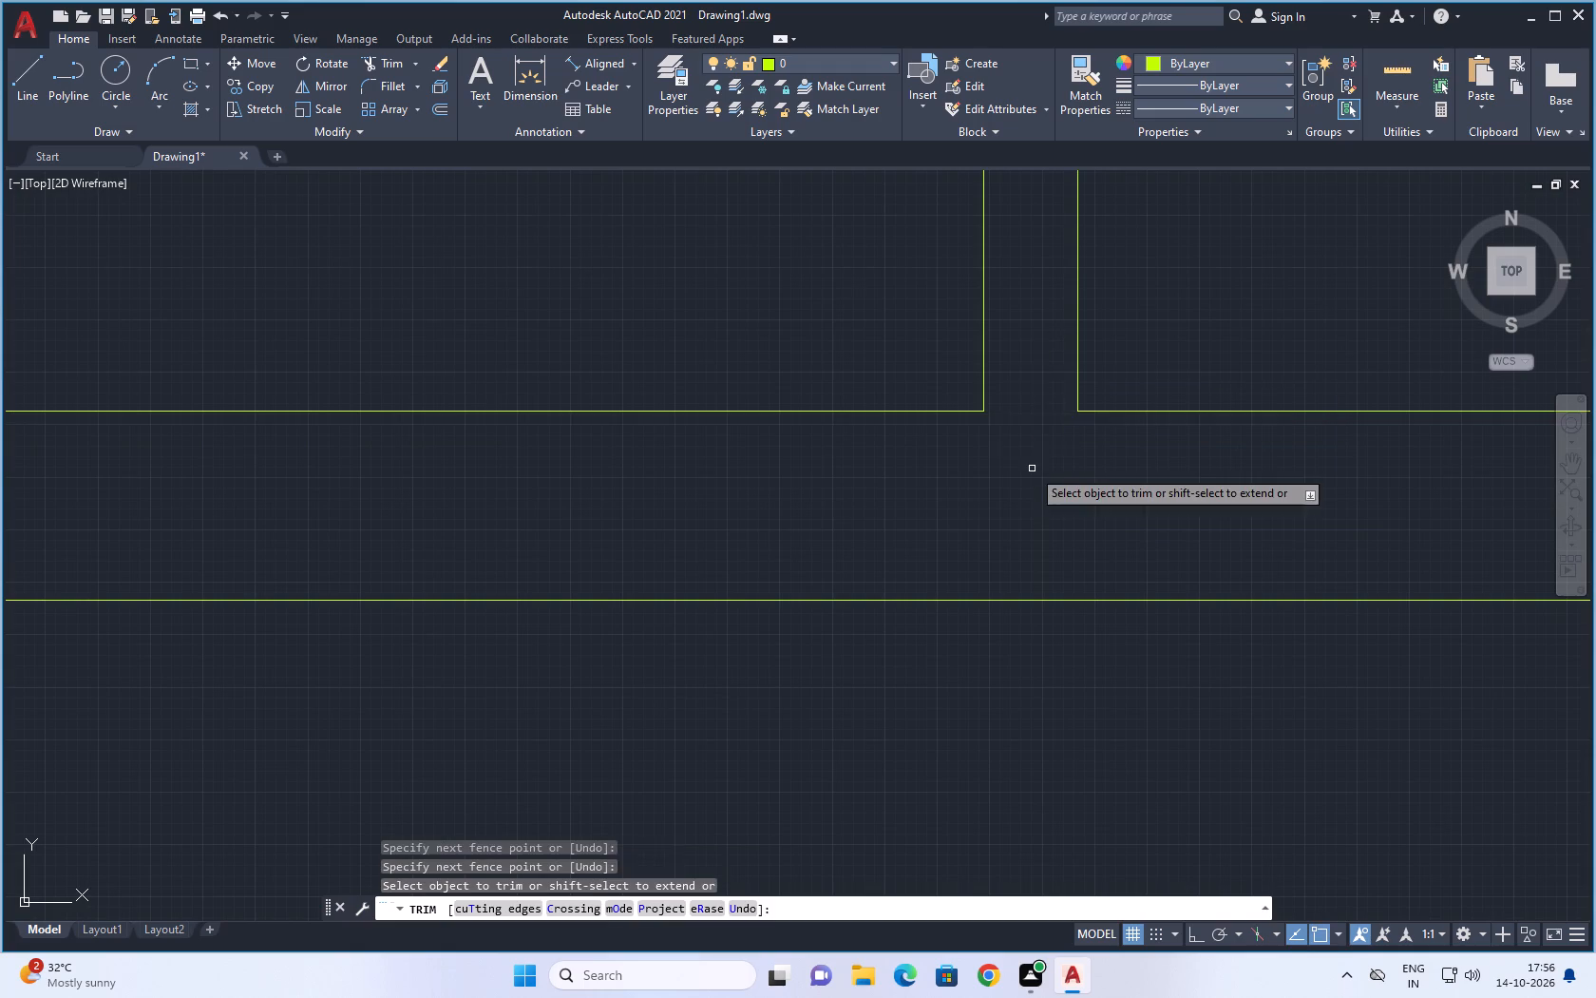
# Review the whole floor plan for wall junctions and openings that still need trimming.
pyautogui.scroll(-6, 1032, 472)
pyautogui.scroll(-1, 1115, 572)
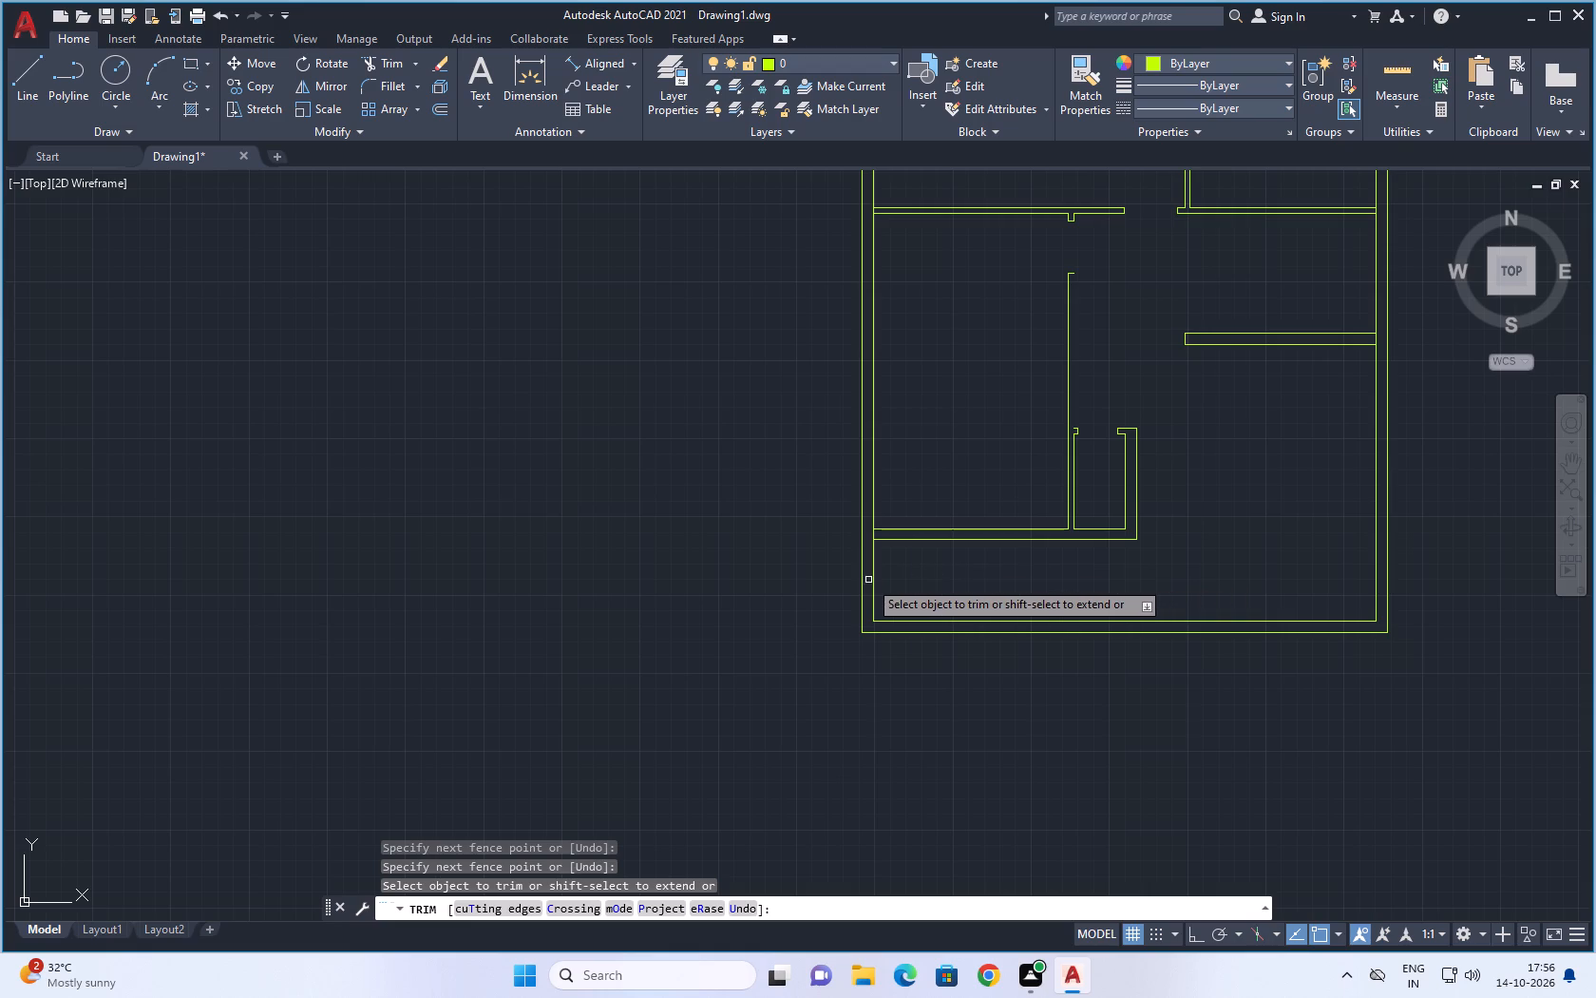
pyautogui.scroll(2, 883, 561)
pyautogui.scroll(-4, 920, 573)
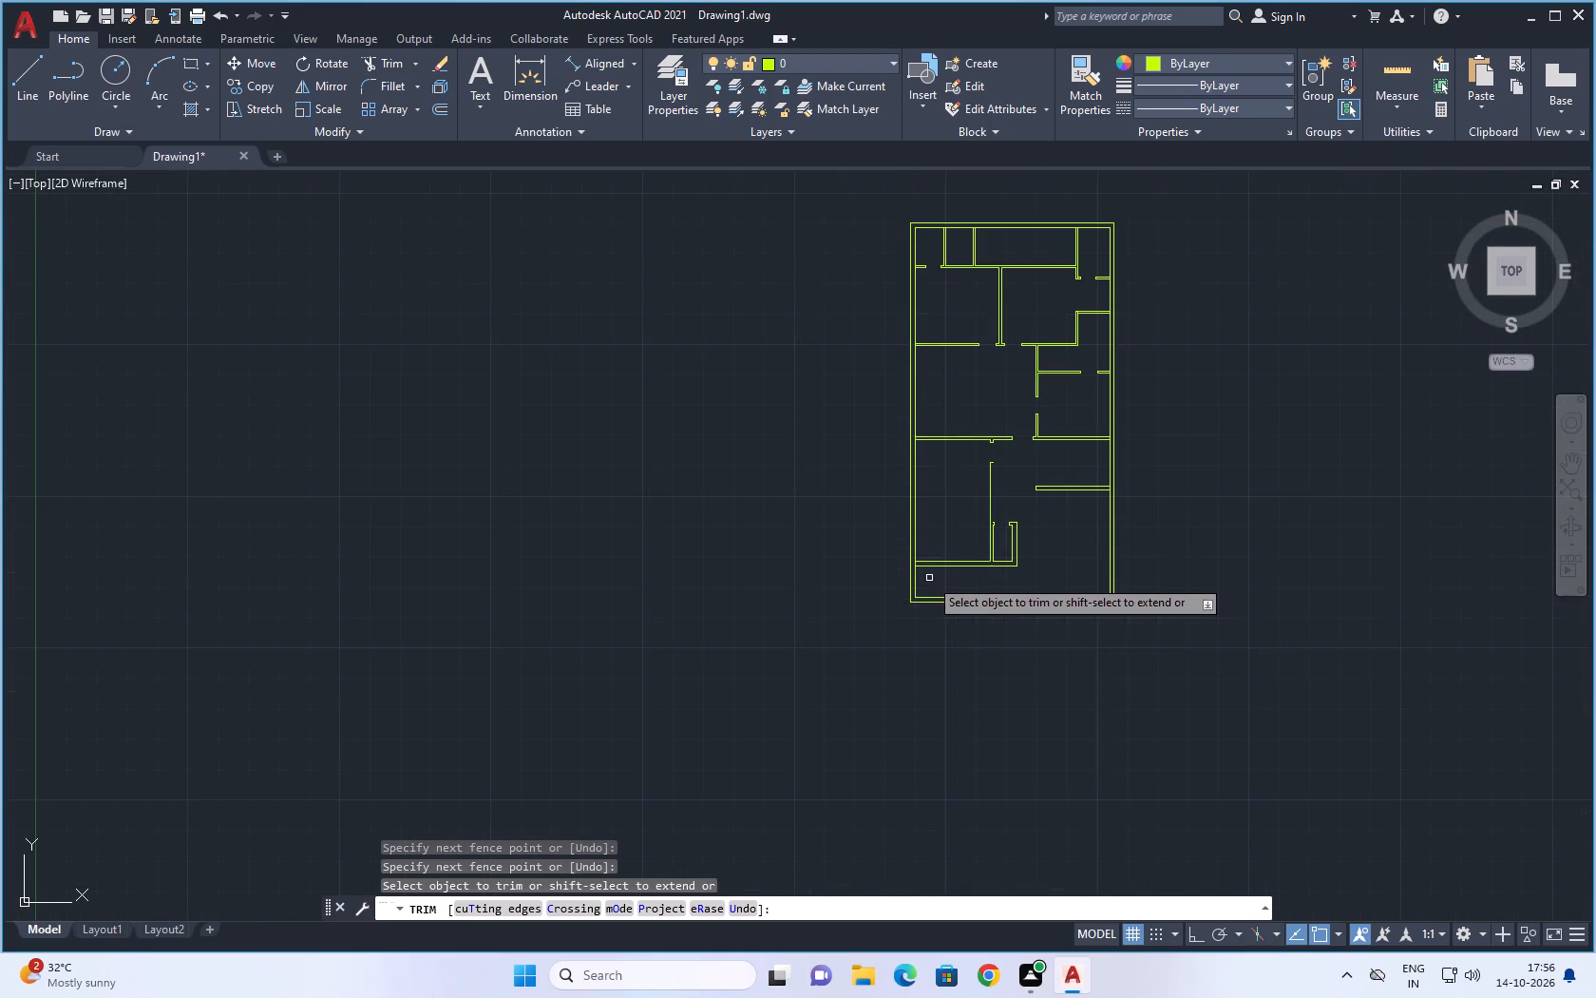
pyautogui.moveTo(1162, 628); pyautogui.dragTo(1090, 662, button='middle')
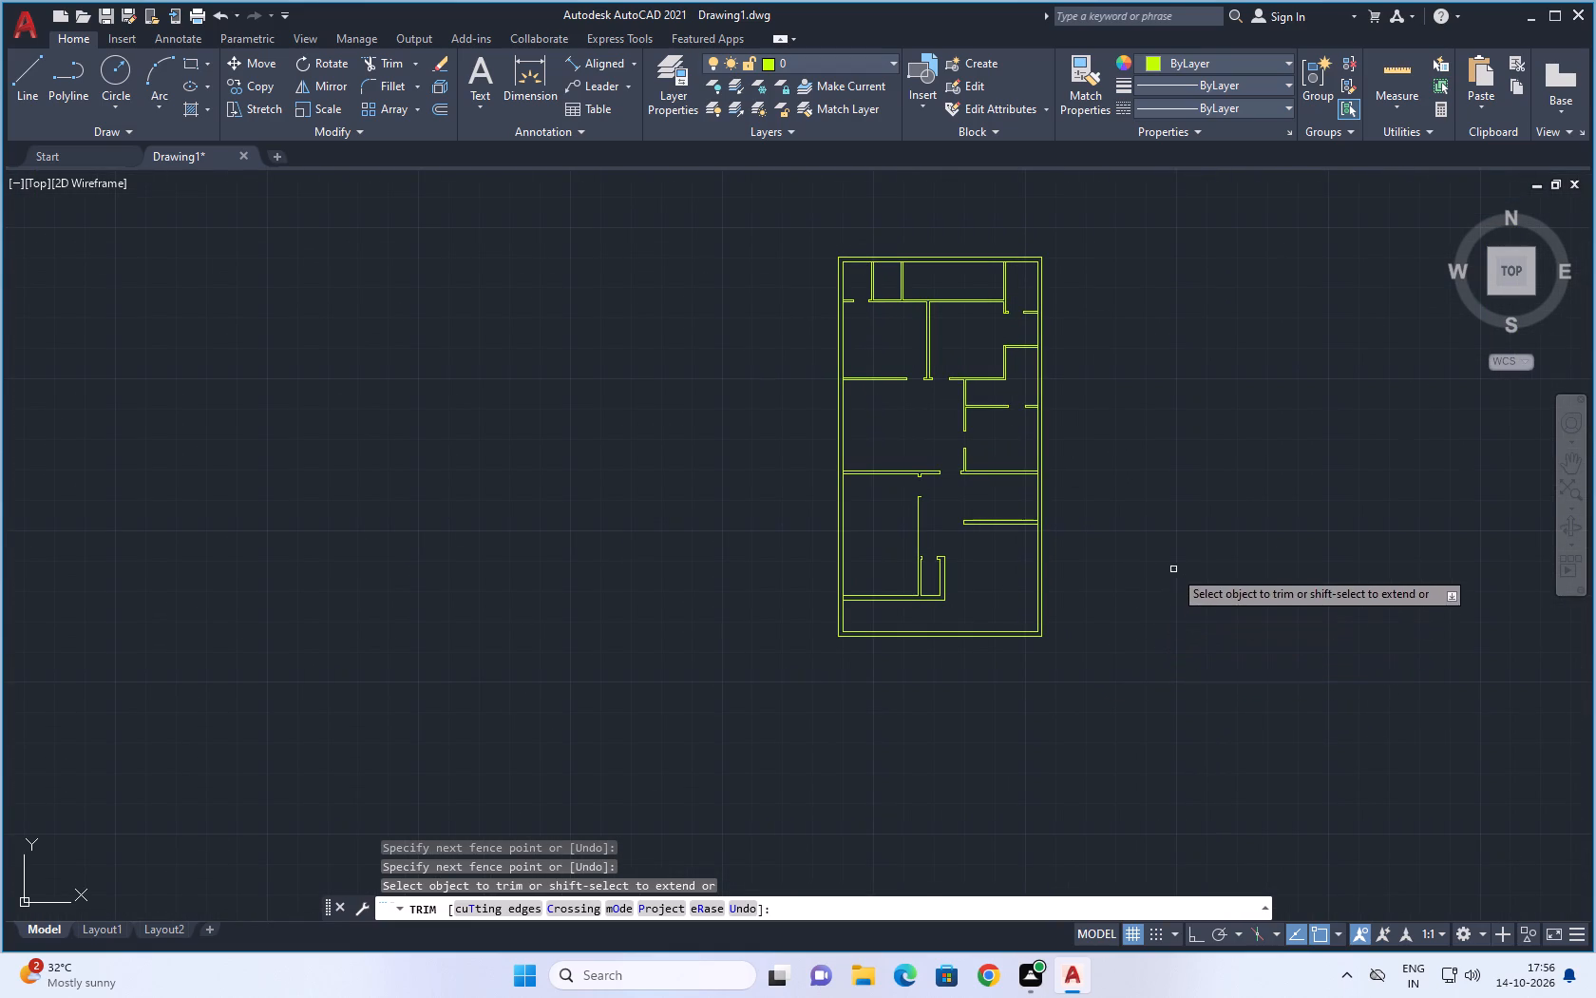
pyautogui.moveTo(1168, 559); pyautogui.dragTo(1142, 609, button='middle')
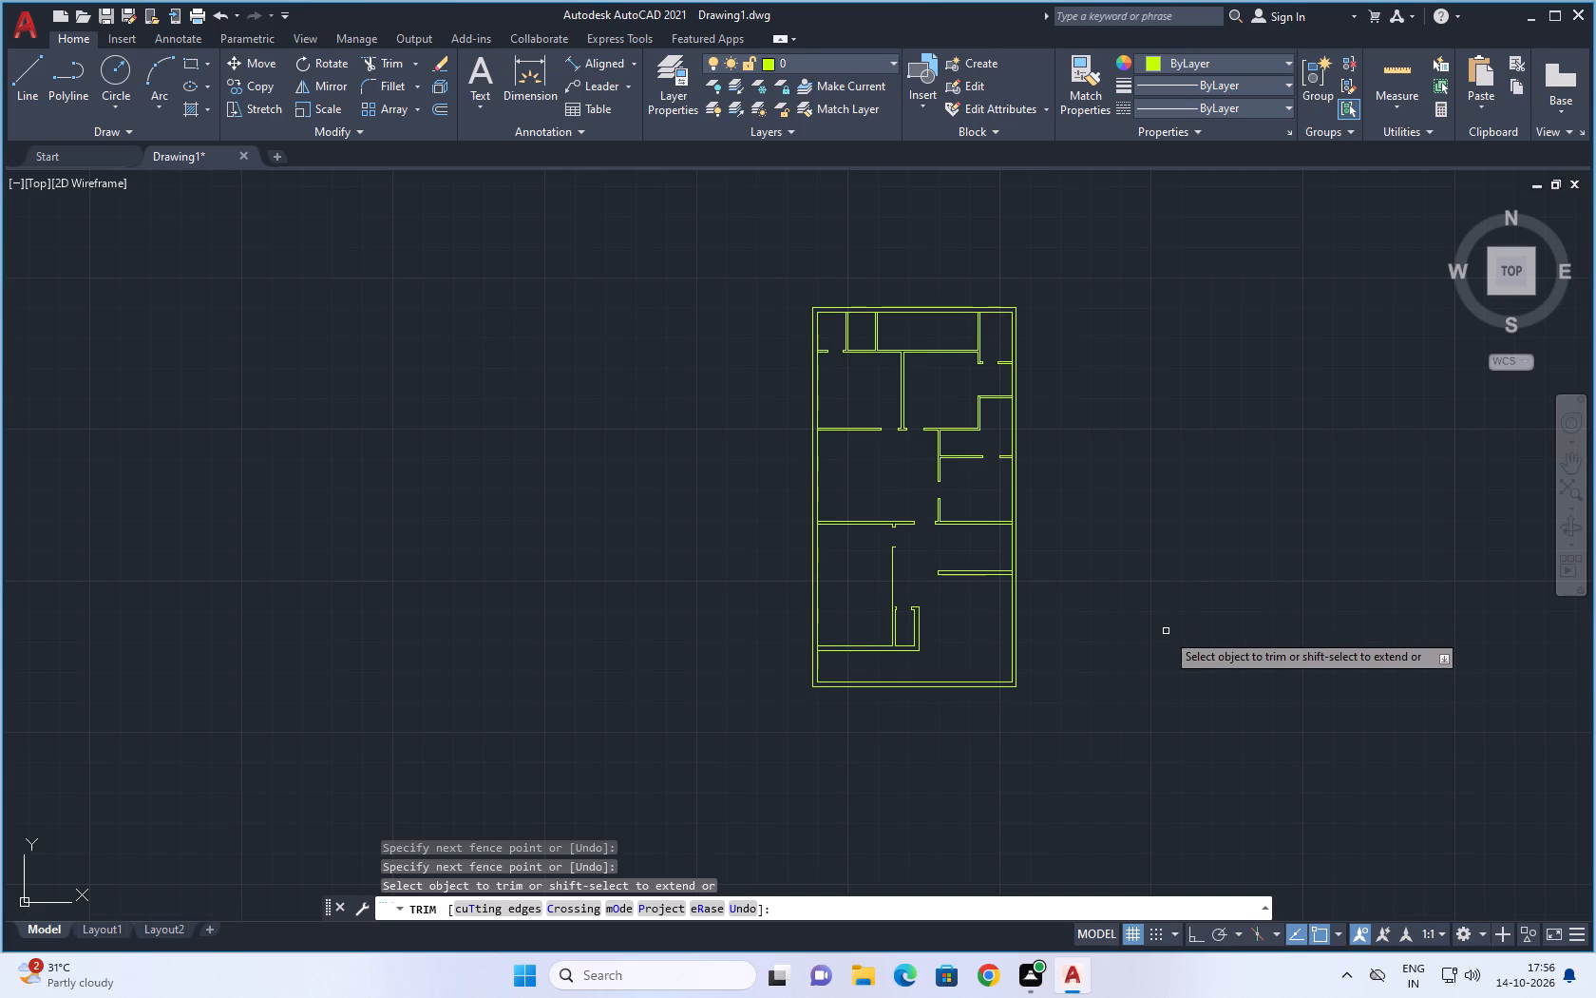
pyautogui.scroll(-1, 1166, 637)
pyautogui.scroll(1, 984, 706)
pyautogui.moveTo(1209, 547); pyautogui.dragTo(1197, 632, button='middle')
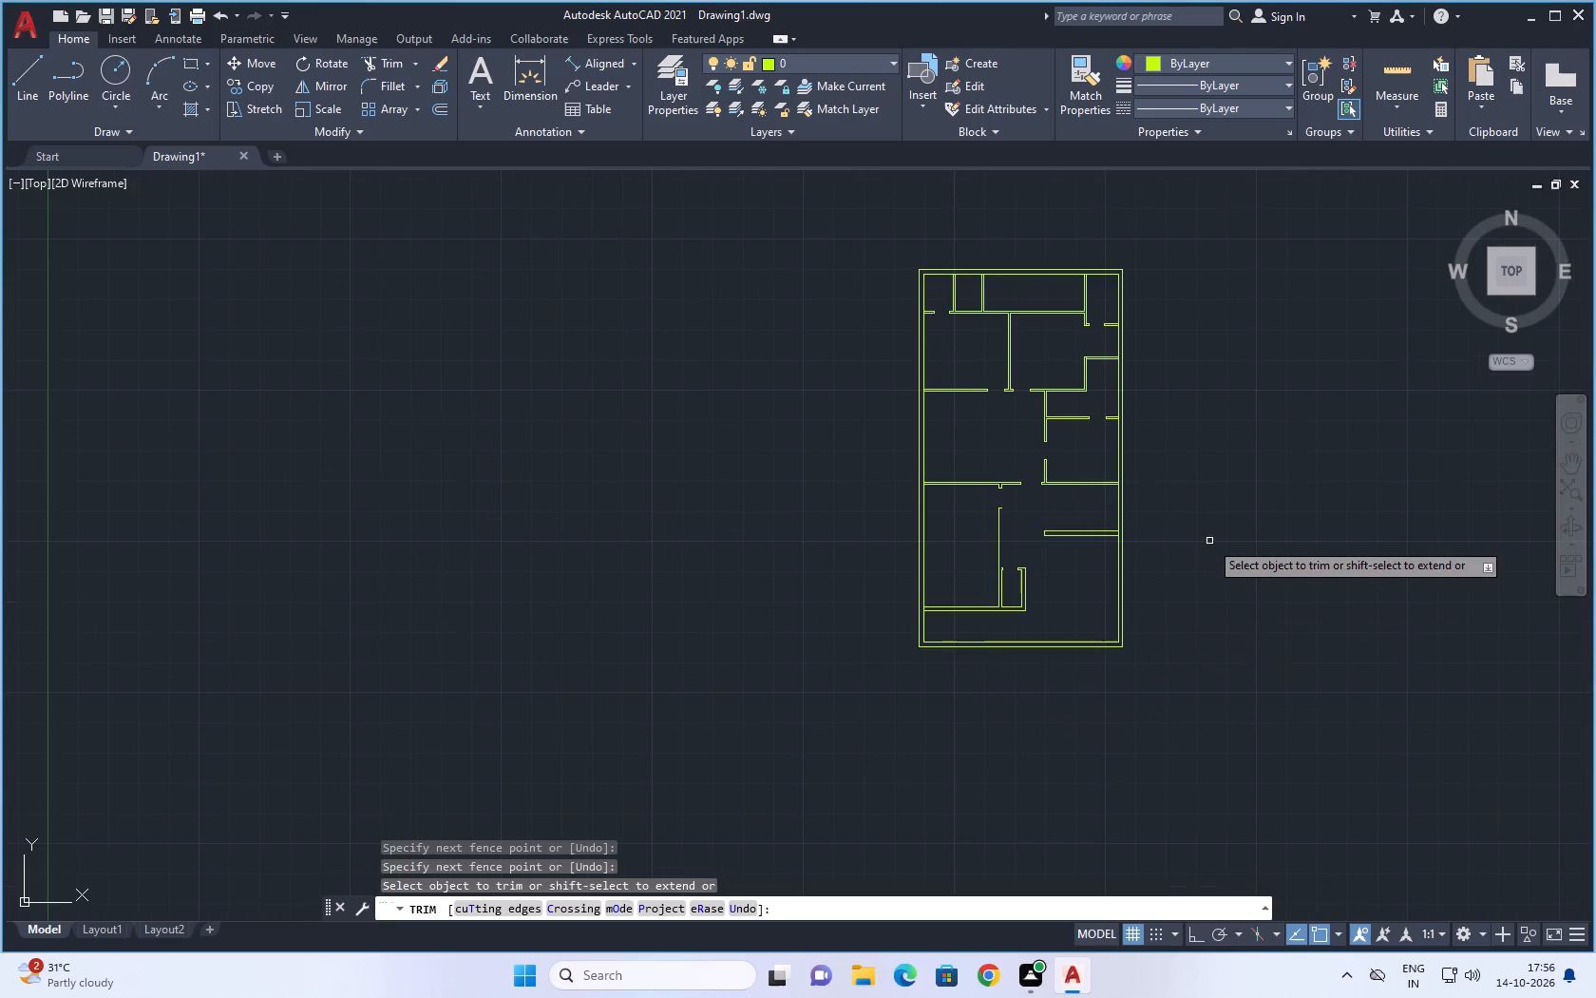
pyautogui.moveTo(1197, 632); pyautogui.dragTo(1191, 656, button='middle')
pyautogui.scroll(1, 1098, 478)
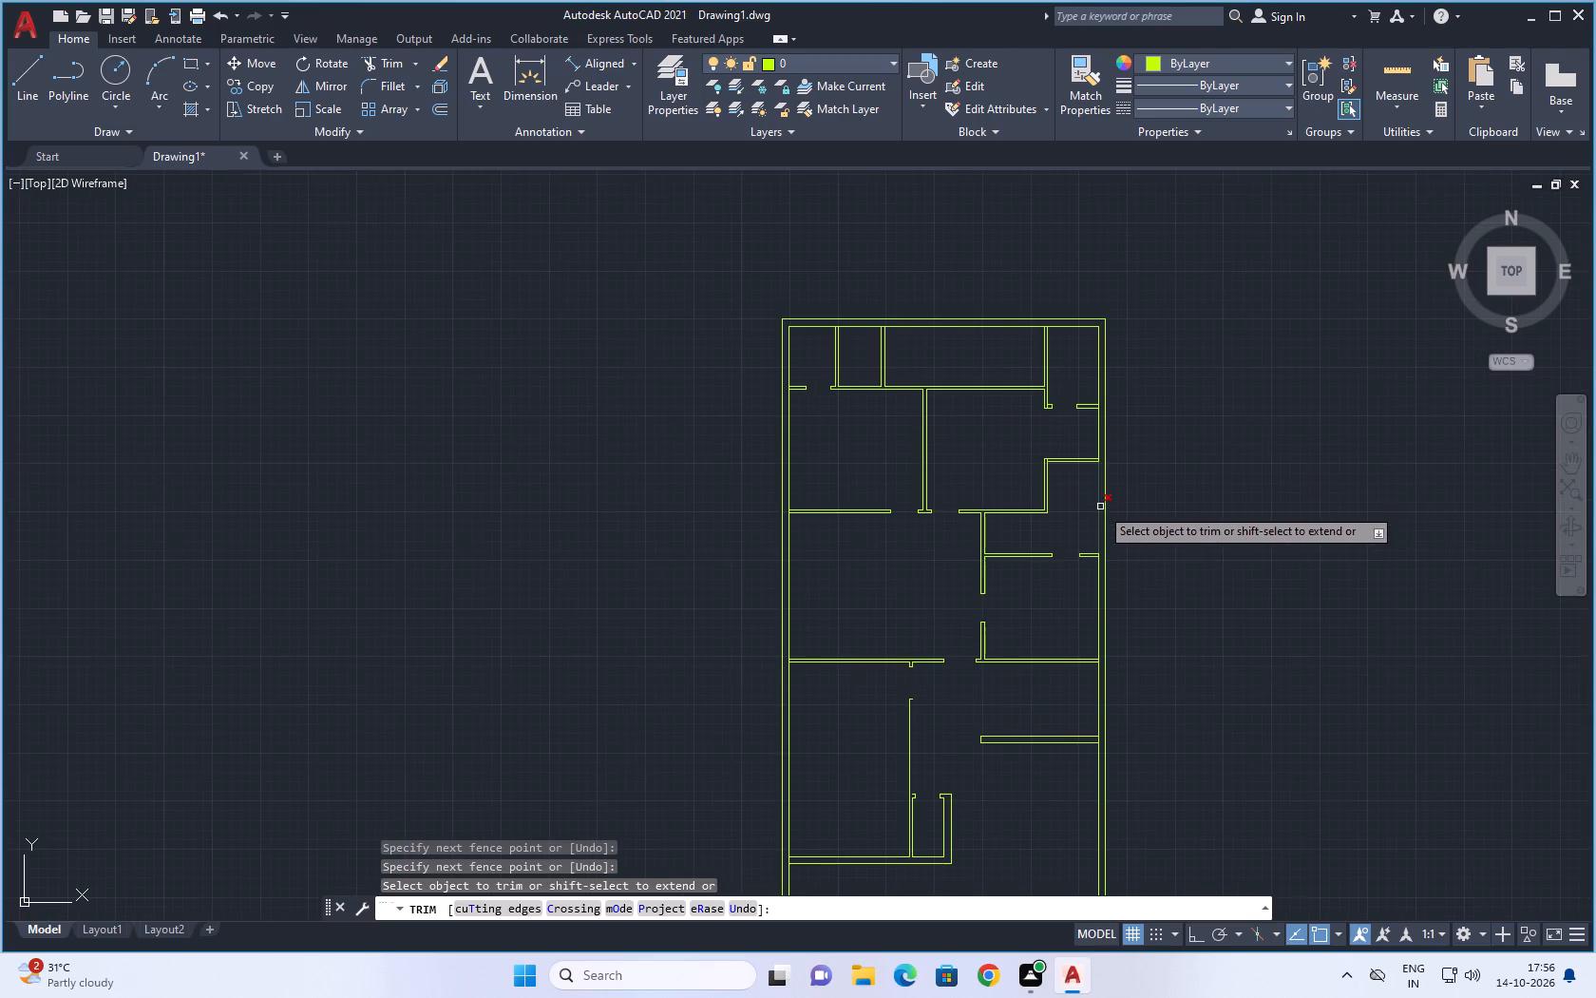
# Trim the overlapping line at the upper-left corner of the stepped partition beside the right exterior wall.
pyautogui.scroll(6, 1054, 465)
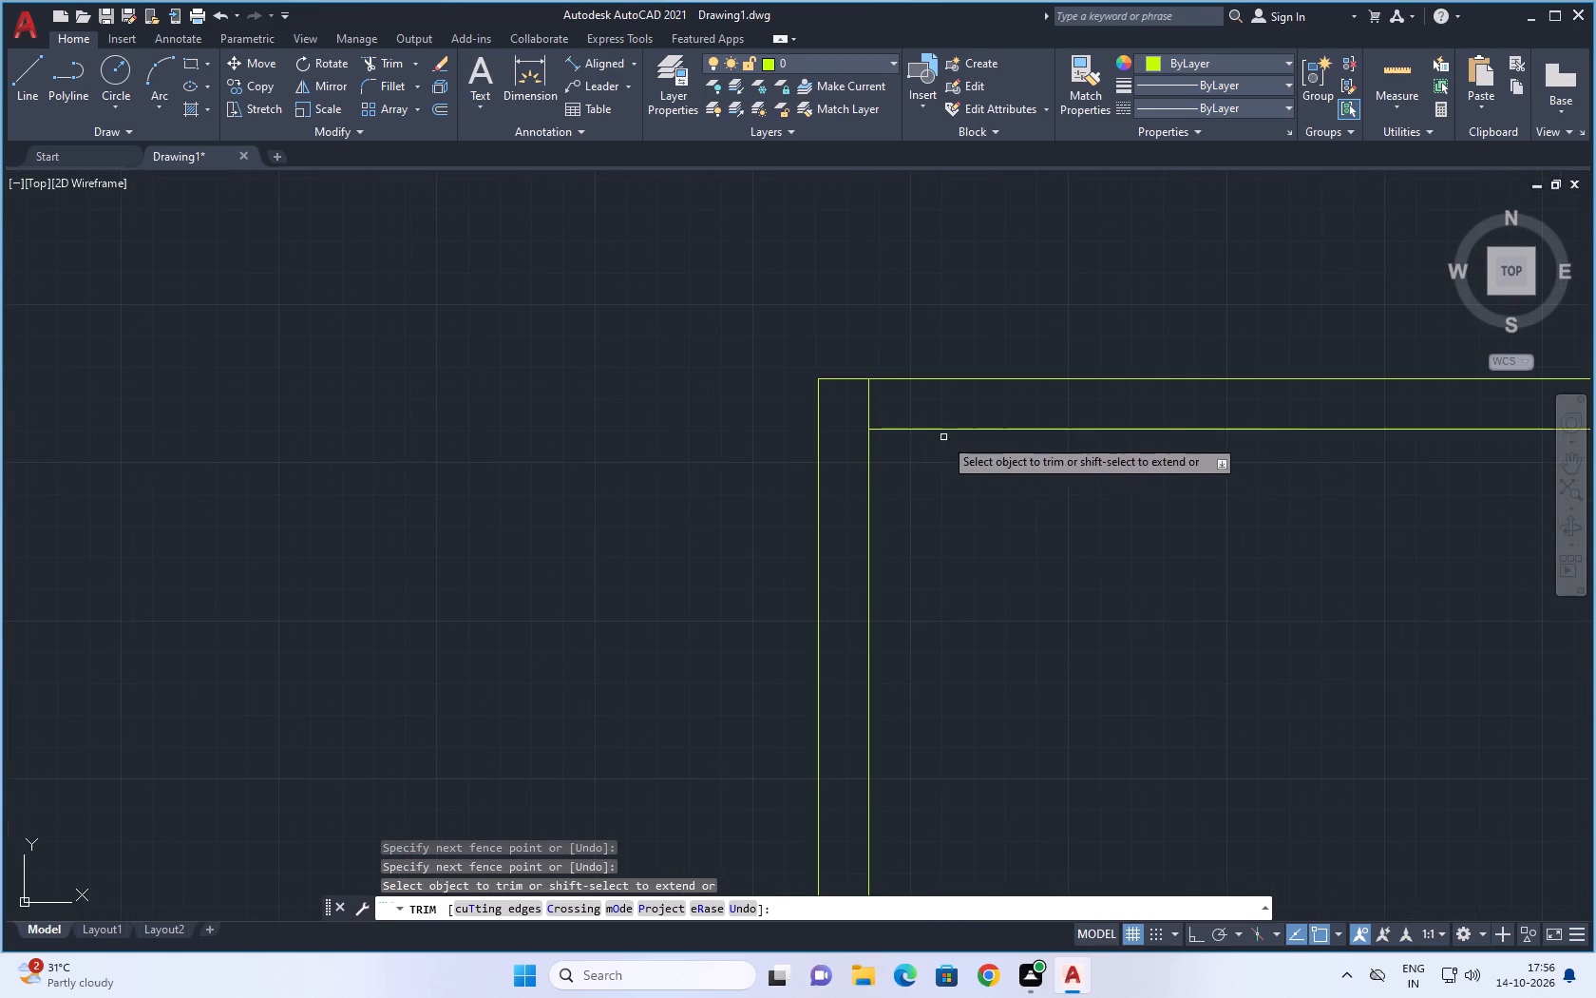
pyautogui.click(869, 409)
# Trim the right exterior wall's inner line where the stepped partition and the upper-right room's door stub meet it.
pyautogui.scroll(-3, 1049, 511)
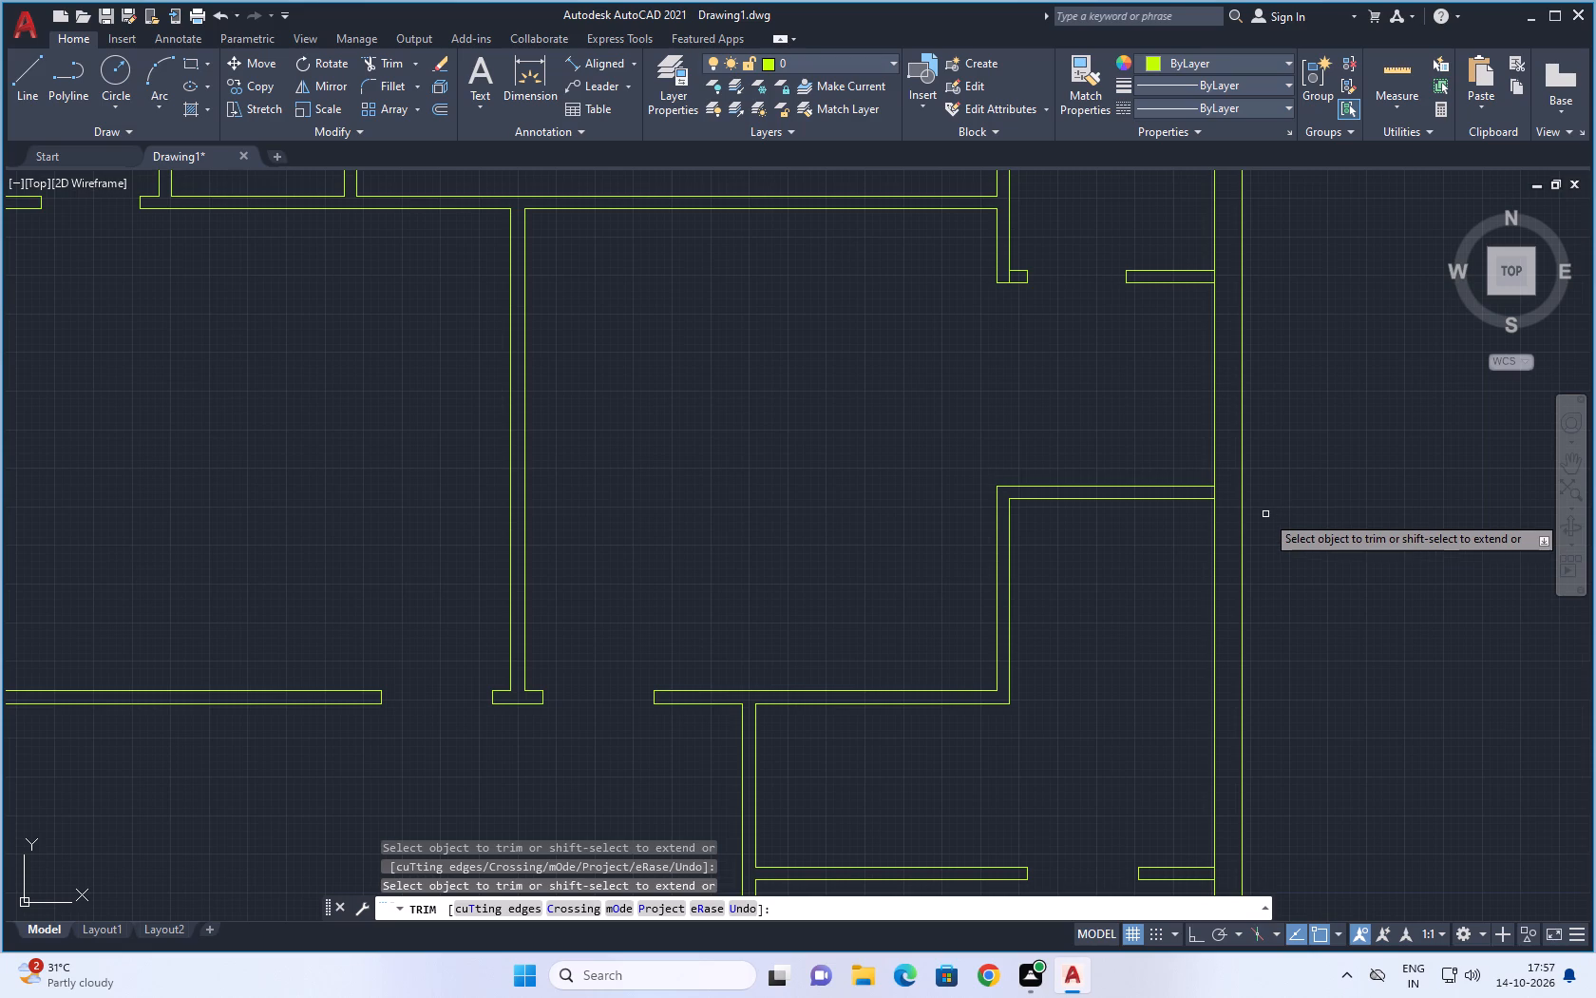
pyautogui.scroll(1, 1223, 489)
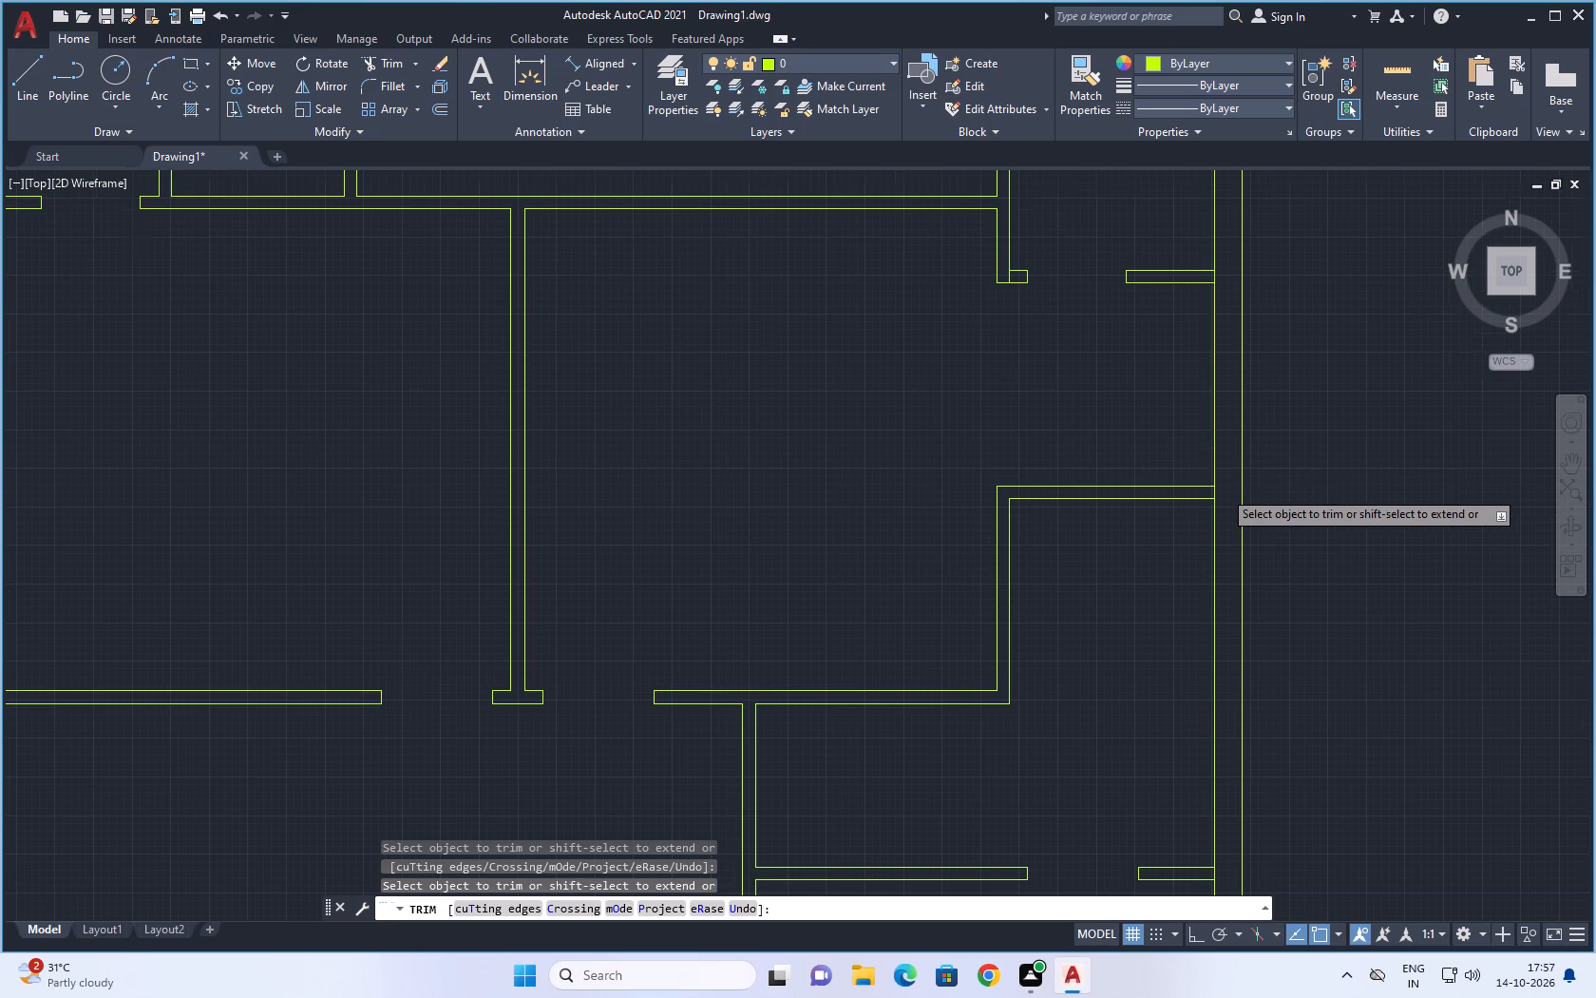
pyautogui.scroll(1, 1223, 489)
pyautogui.click(1193, 501)
pyautogui.scroll(-2, 1272, 463)
pyautogui.moveTo(1301, 424); pyautogui.dragTo(1221, 706, button='middle')
pyautogui.scroll(3, 1154, 592)
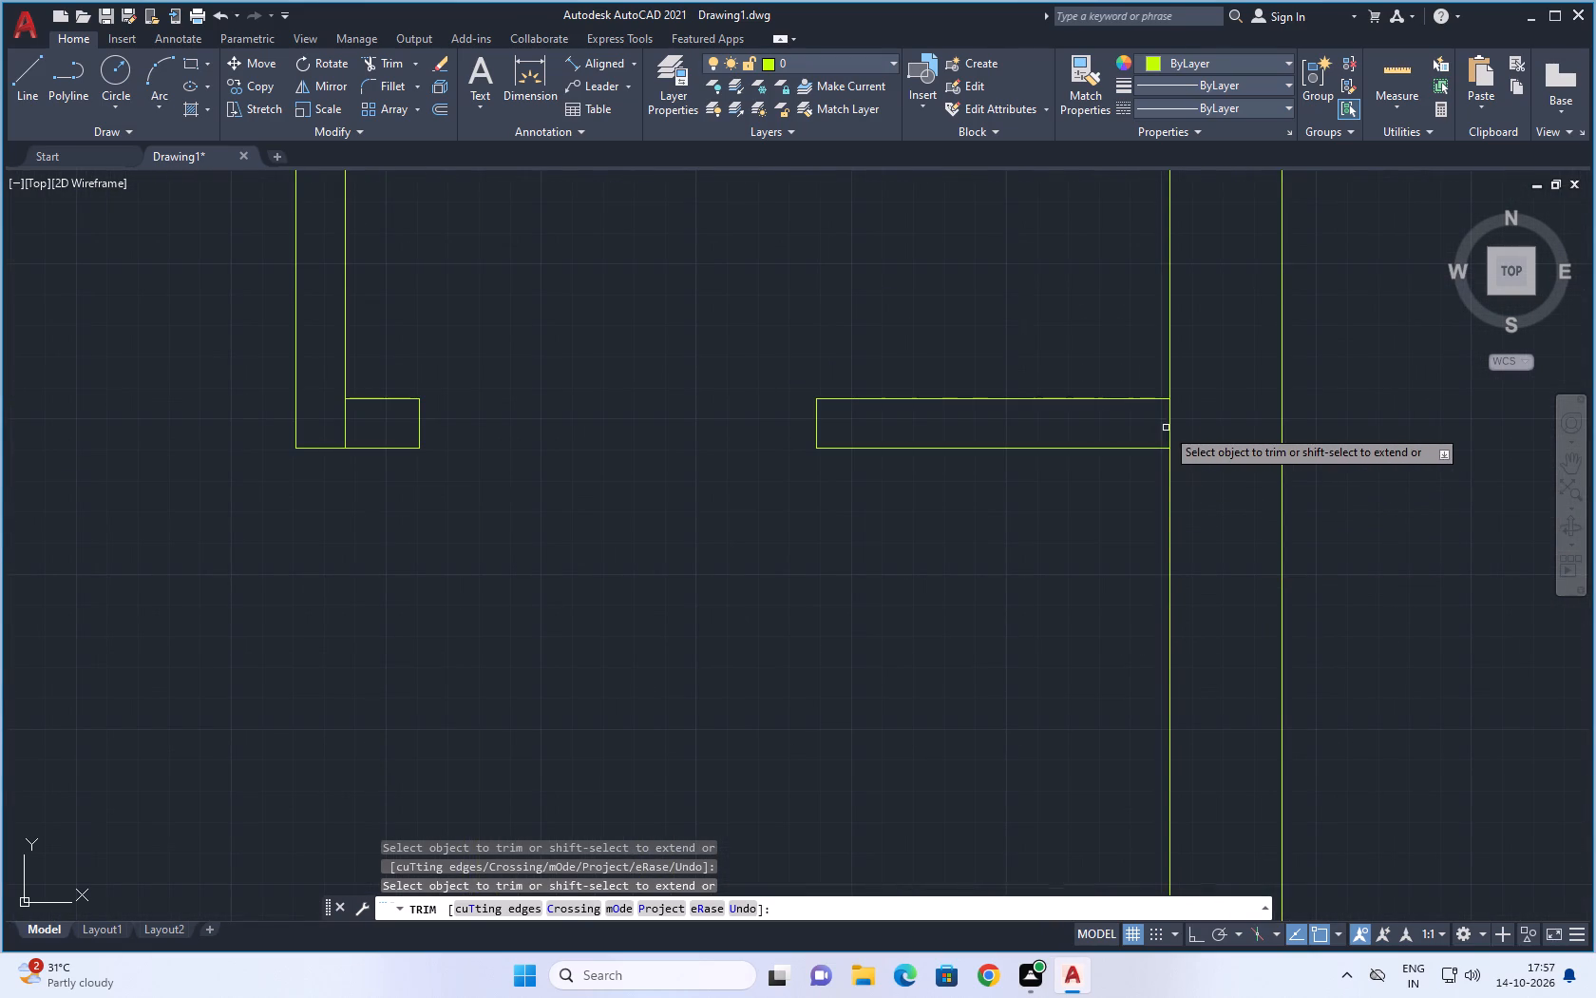
pyautogui.moveTo(1166, 428); pyautogui.dragTo(1178, 428)
pyautogui.scroll(-4, 1182, 429)
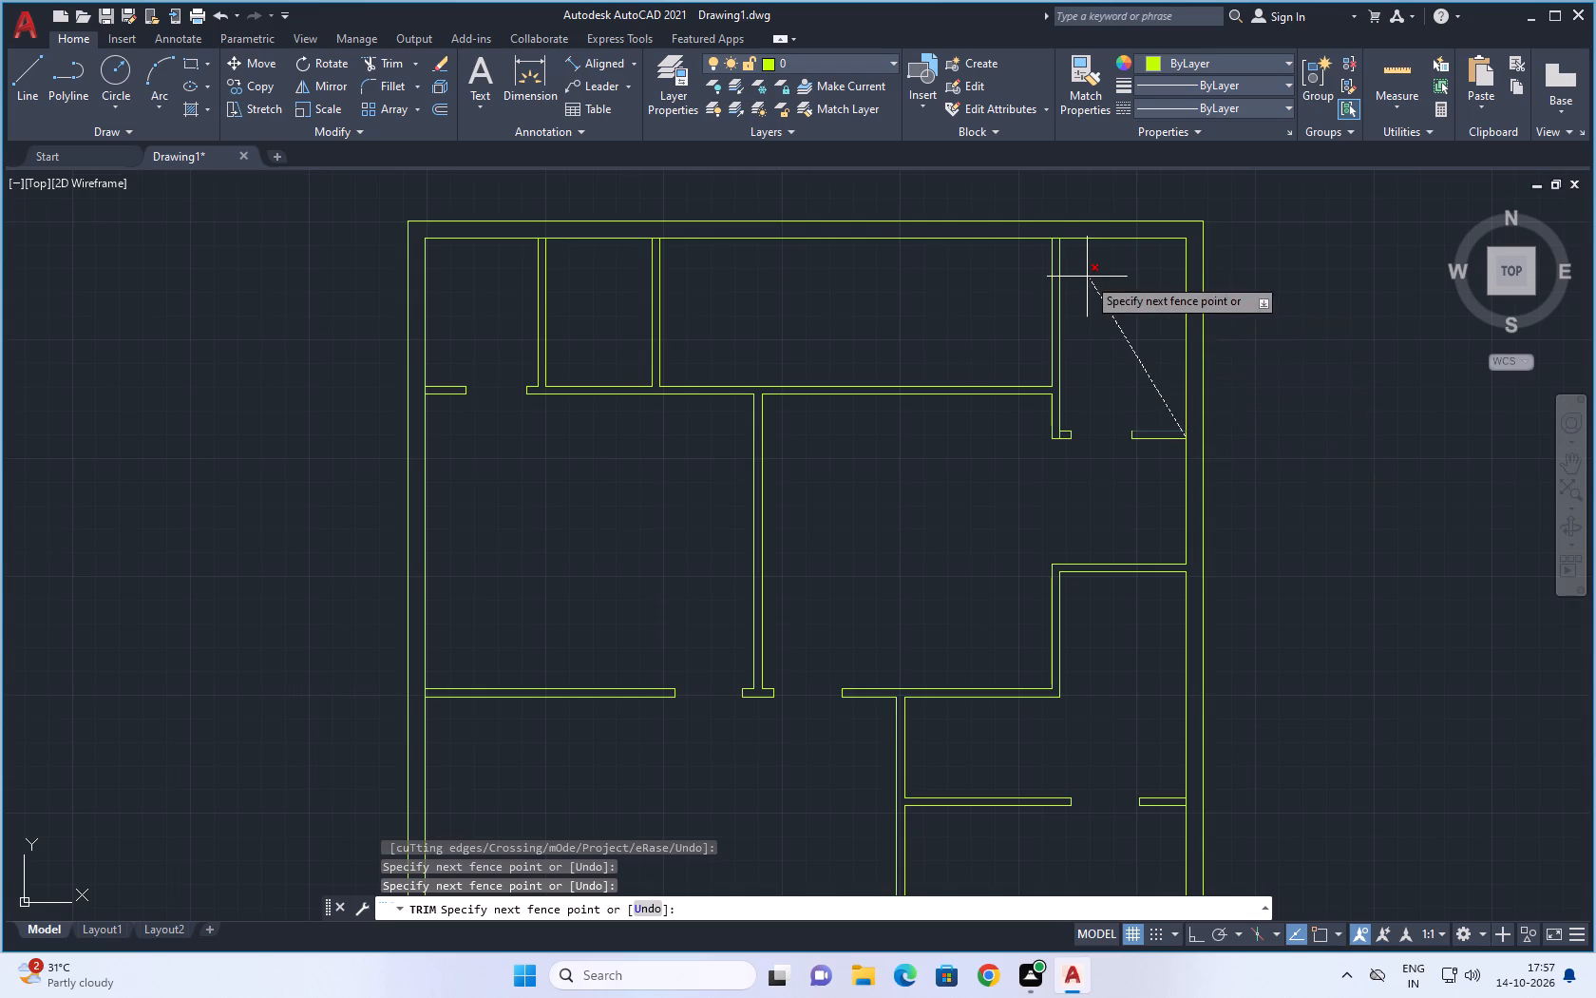
pyautogui.keyDown('ctrl'); pyautogui.scroll(-1, 1084, 273); pyautogui.keyUp('ctrl')
pyautogui.scroll(7, 1140, 377)
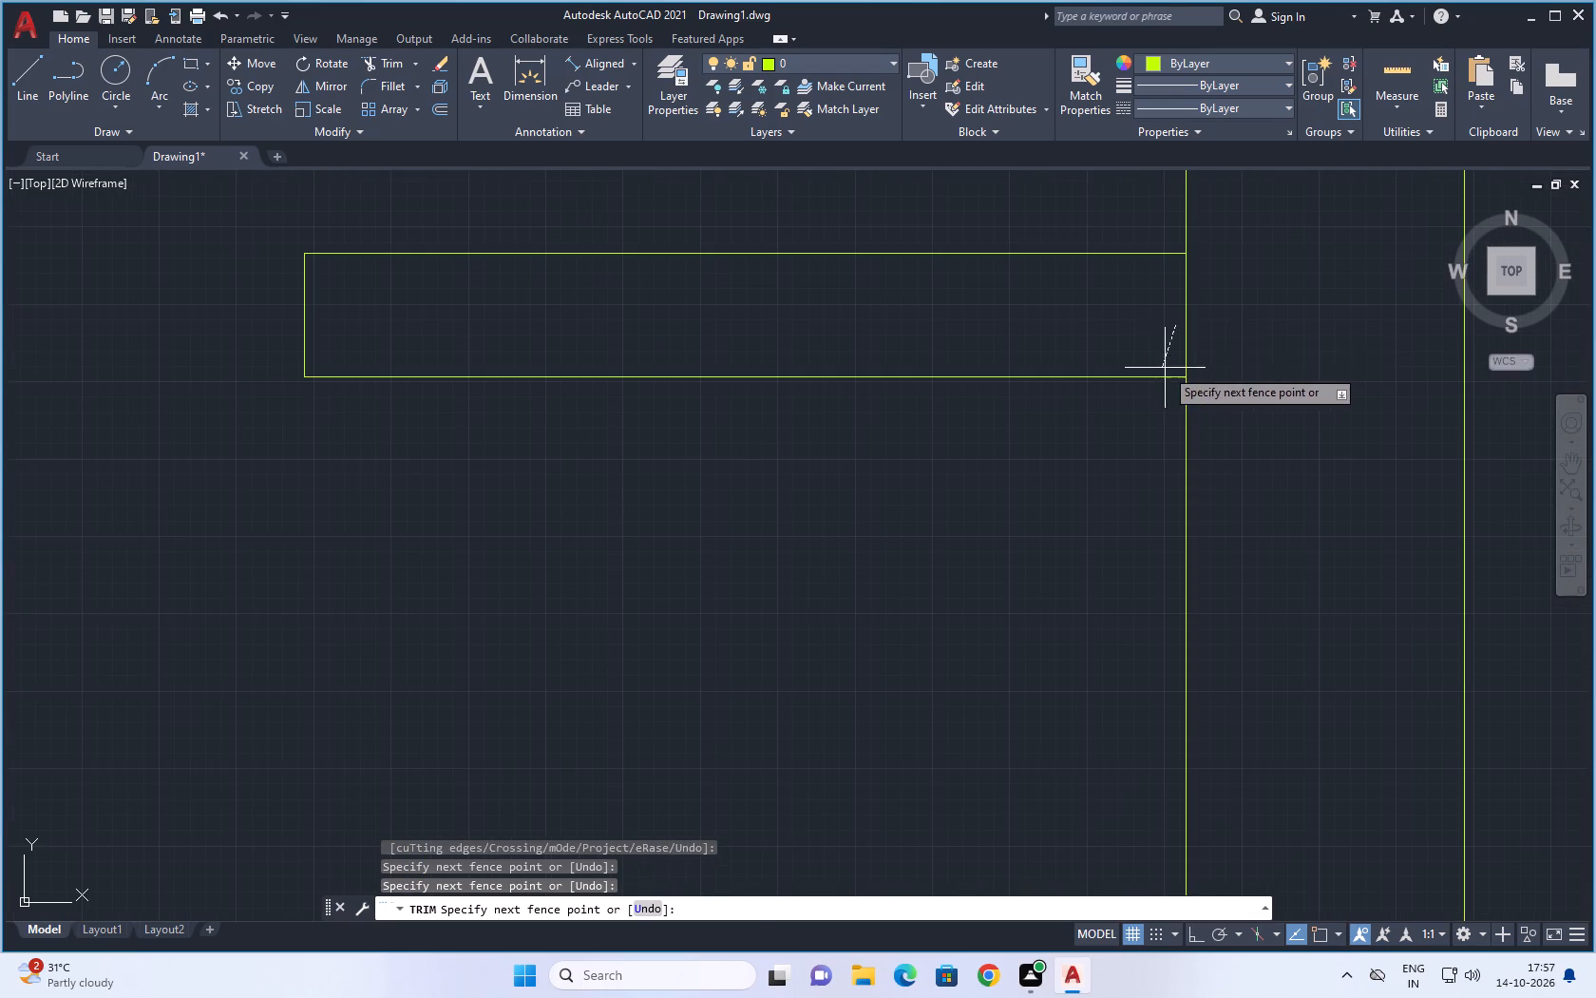
pyautogui.click(1230, 340)
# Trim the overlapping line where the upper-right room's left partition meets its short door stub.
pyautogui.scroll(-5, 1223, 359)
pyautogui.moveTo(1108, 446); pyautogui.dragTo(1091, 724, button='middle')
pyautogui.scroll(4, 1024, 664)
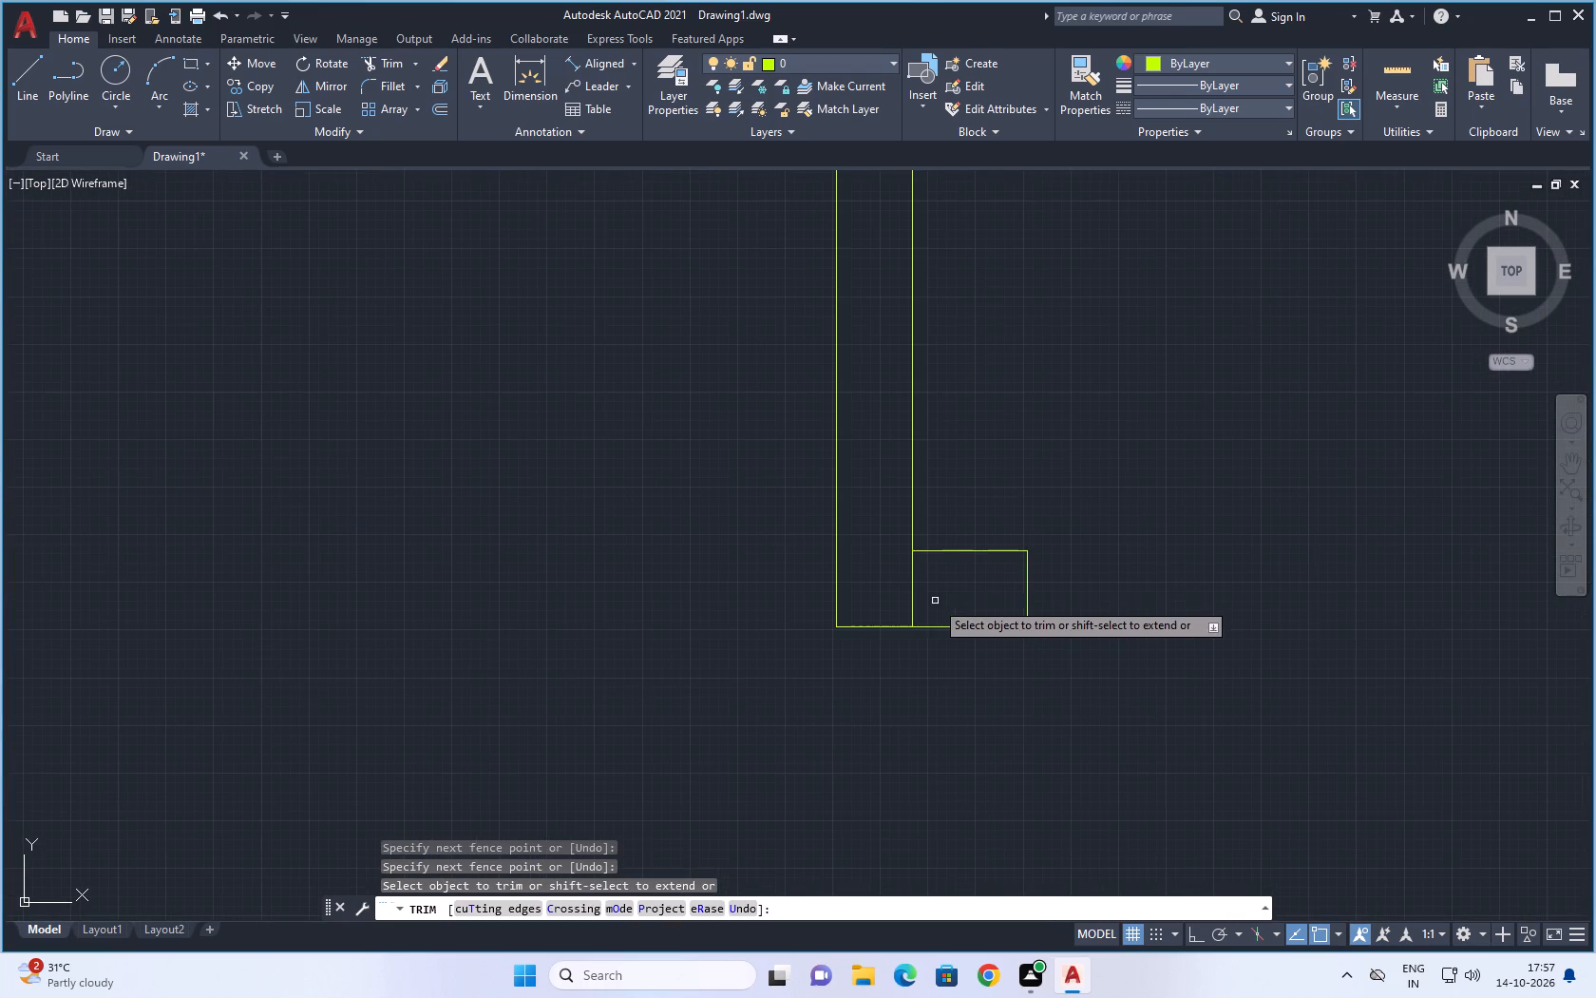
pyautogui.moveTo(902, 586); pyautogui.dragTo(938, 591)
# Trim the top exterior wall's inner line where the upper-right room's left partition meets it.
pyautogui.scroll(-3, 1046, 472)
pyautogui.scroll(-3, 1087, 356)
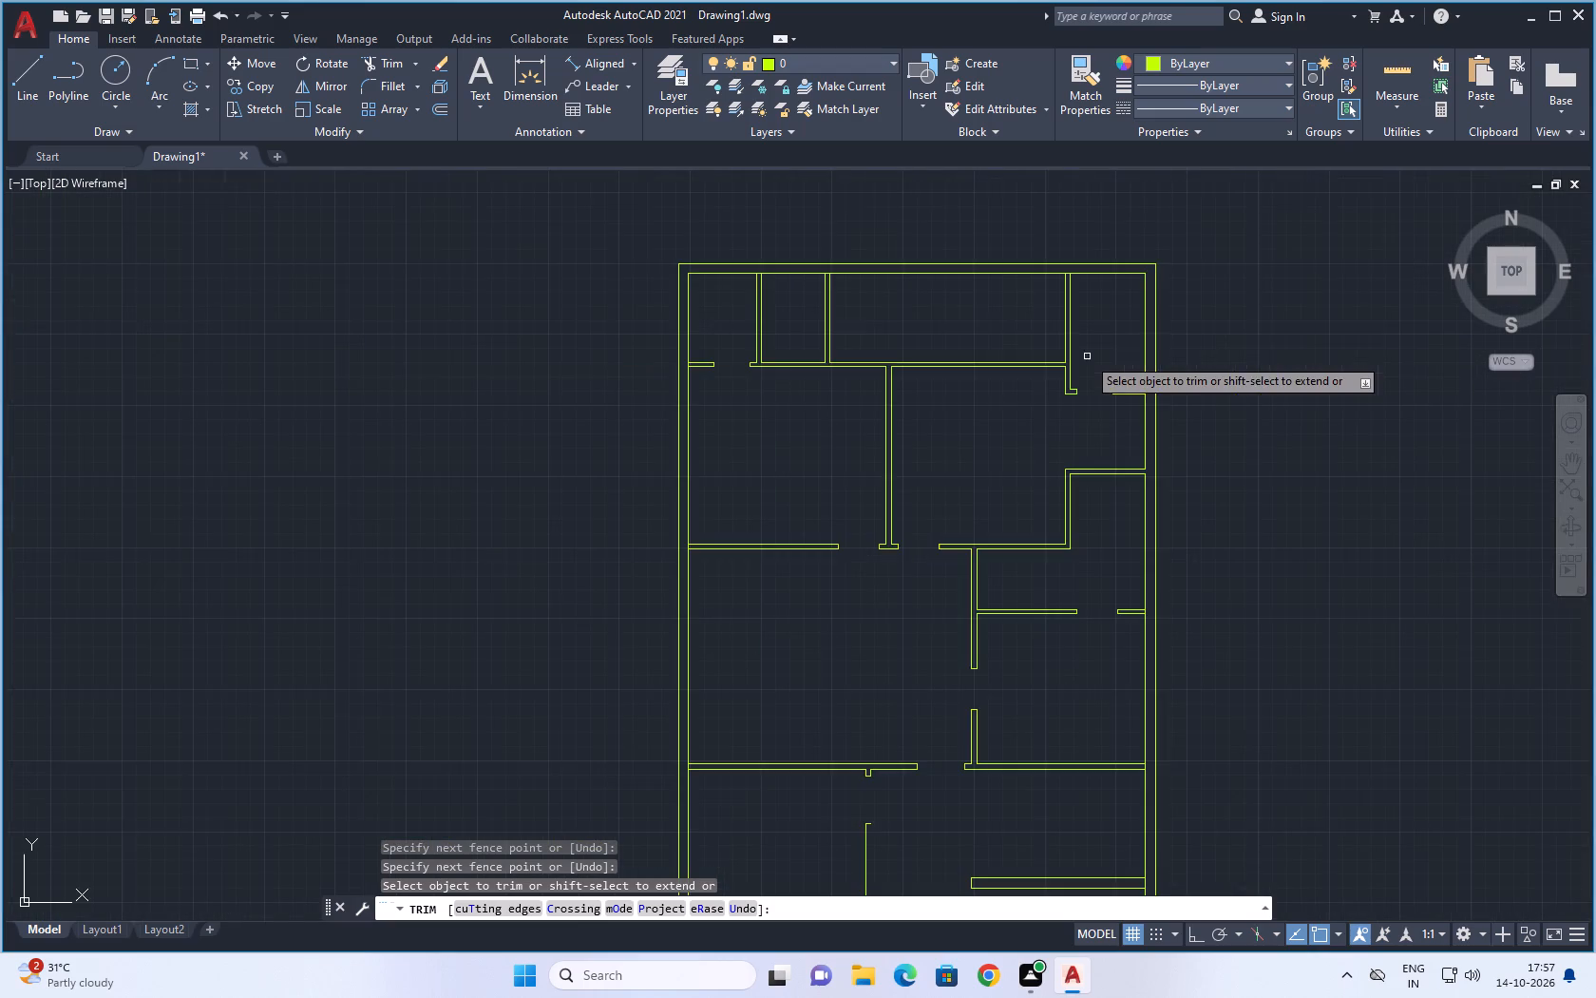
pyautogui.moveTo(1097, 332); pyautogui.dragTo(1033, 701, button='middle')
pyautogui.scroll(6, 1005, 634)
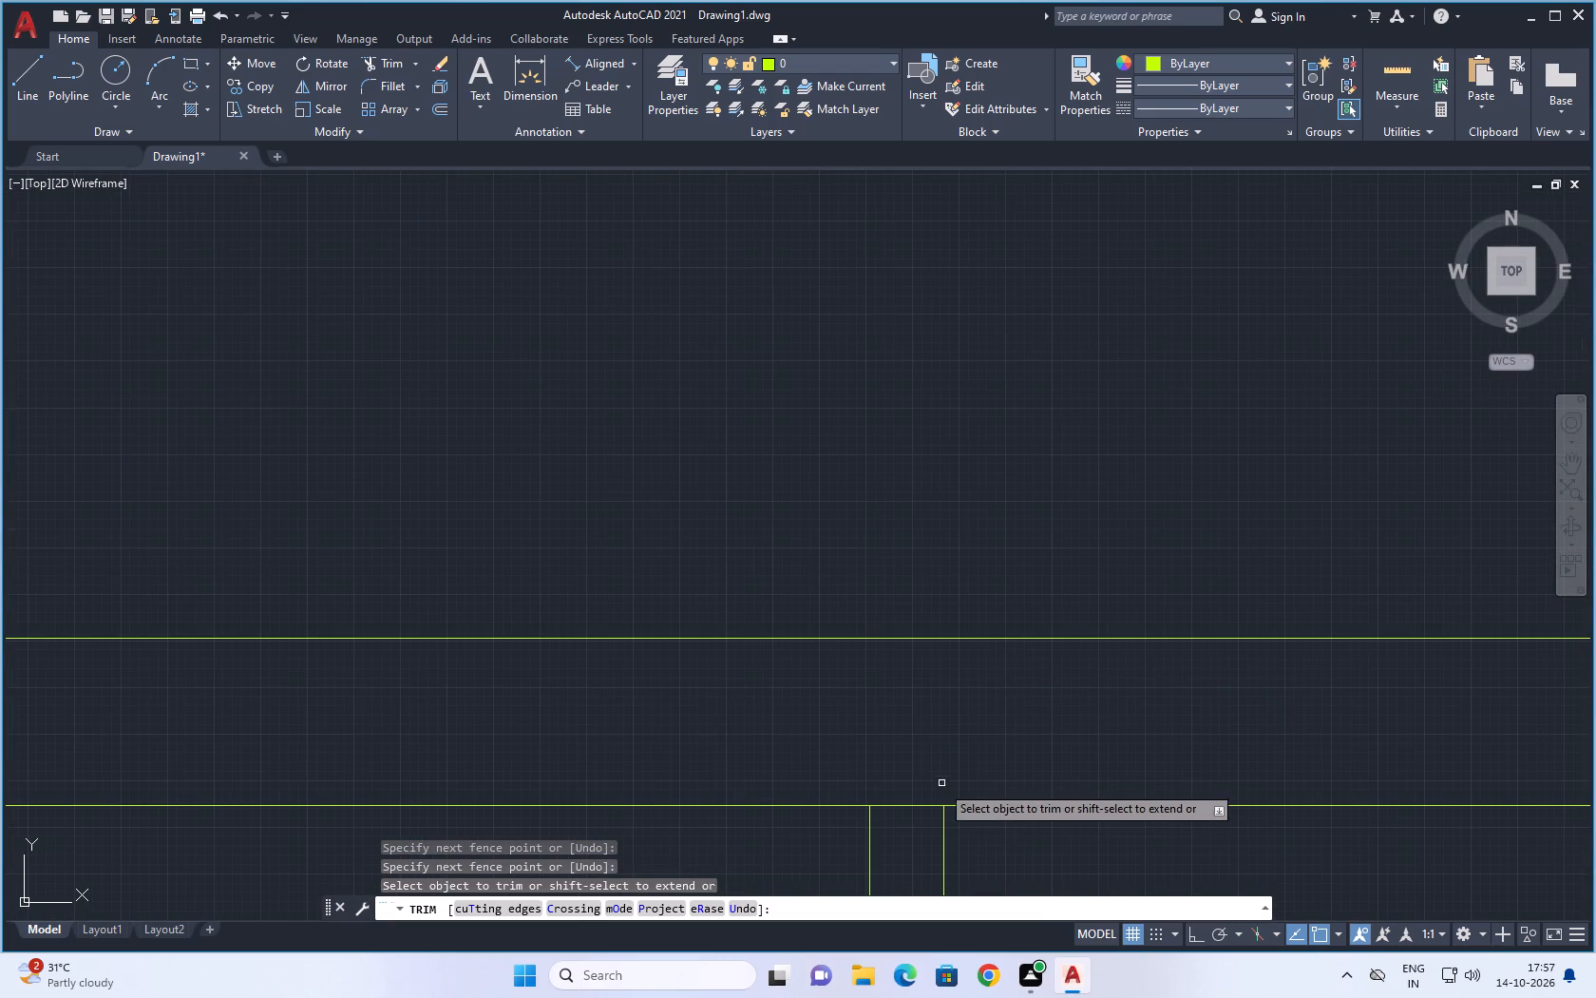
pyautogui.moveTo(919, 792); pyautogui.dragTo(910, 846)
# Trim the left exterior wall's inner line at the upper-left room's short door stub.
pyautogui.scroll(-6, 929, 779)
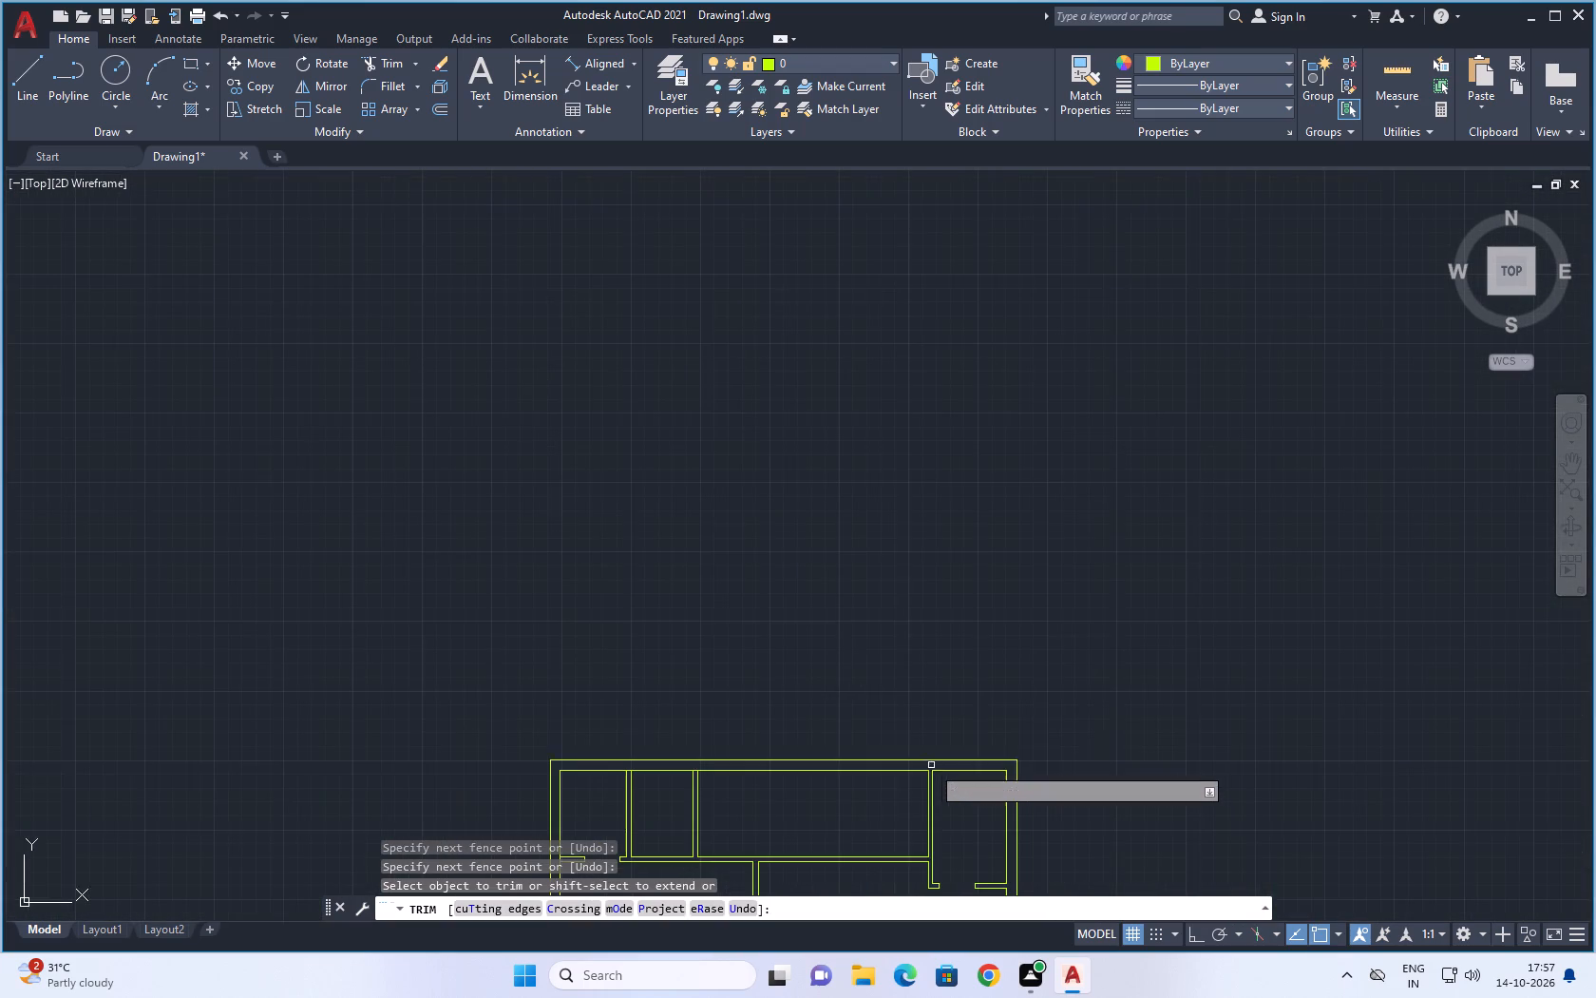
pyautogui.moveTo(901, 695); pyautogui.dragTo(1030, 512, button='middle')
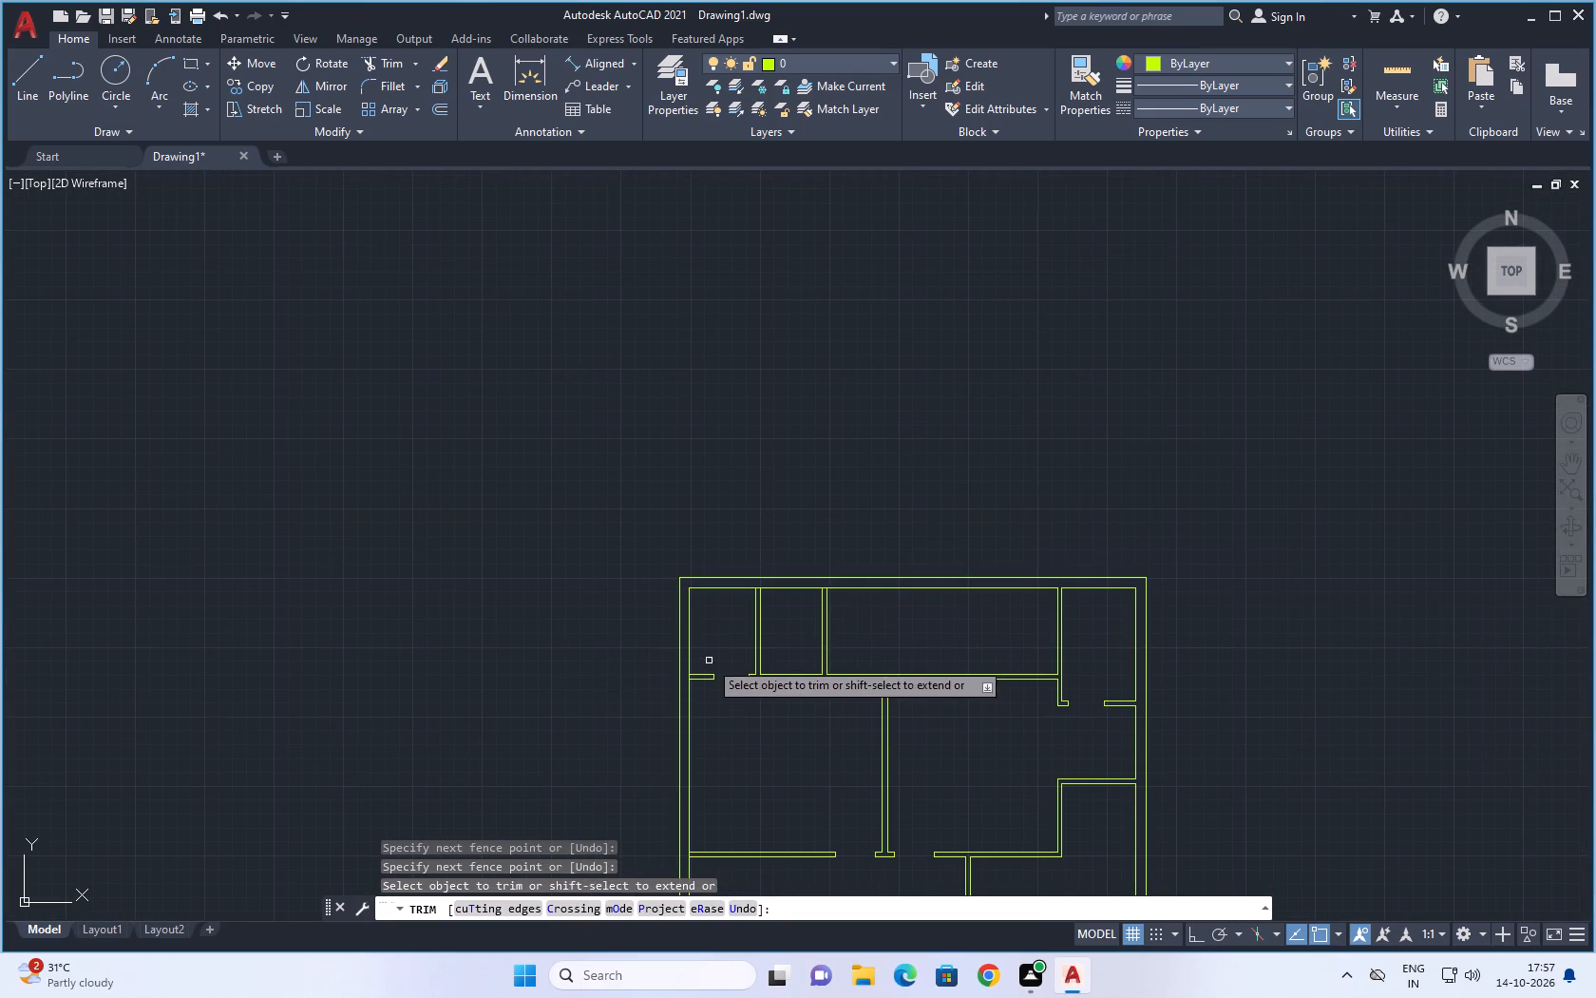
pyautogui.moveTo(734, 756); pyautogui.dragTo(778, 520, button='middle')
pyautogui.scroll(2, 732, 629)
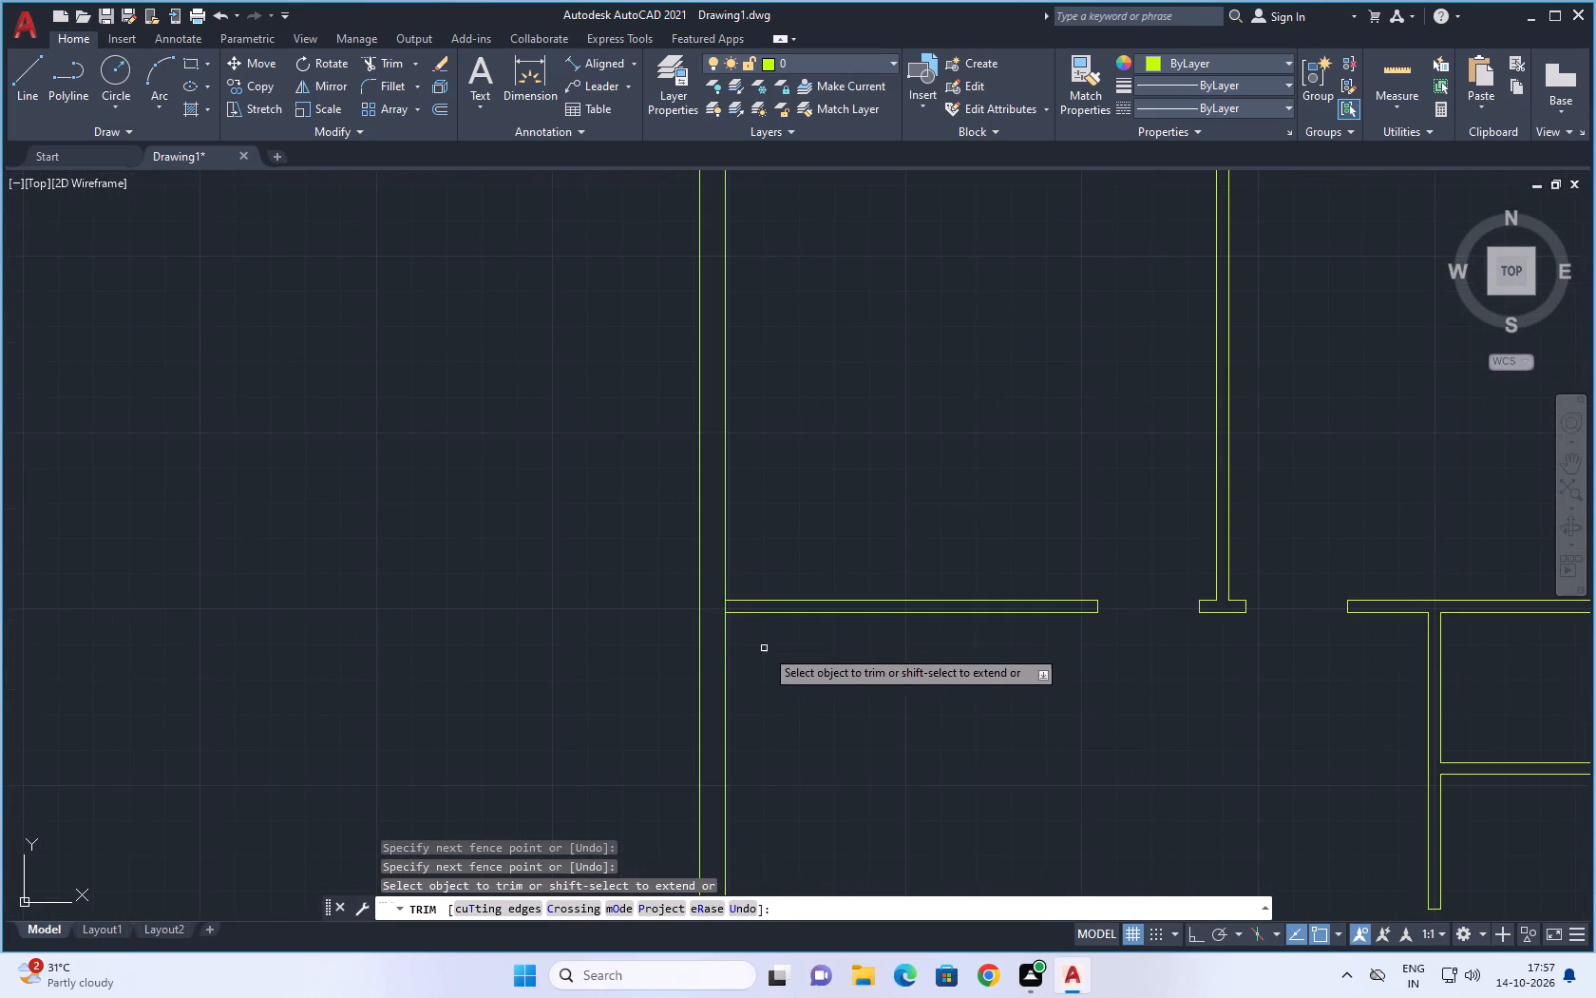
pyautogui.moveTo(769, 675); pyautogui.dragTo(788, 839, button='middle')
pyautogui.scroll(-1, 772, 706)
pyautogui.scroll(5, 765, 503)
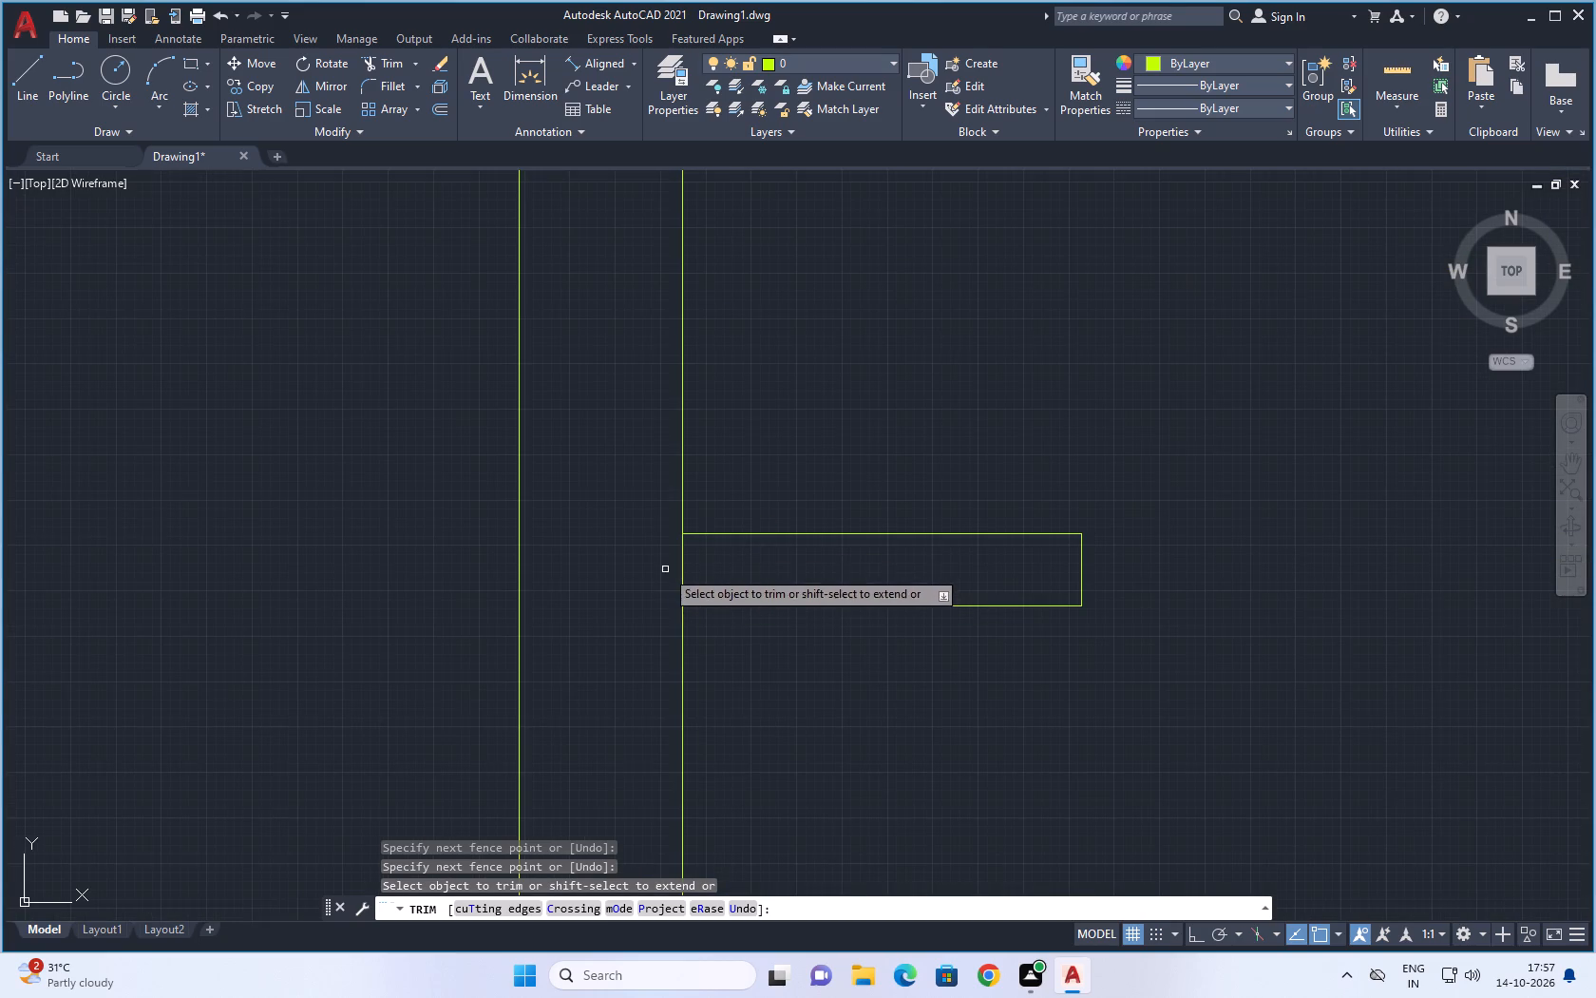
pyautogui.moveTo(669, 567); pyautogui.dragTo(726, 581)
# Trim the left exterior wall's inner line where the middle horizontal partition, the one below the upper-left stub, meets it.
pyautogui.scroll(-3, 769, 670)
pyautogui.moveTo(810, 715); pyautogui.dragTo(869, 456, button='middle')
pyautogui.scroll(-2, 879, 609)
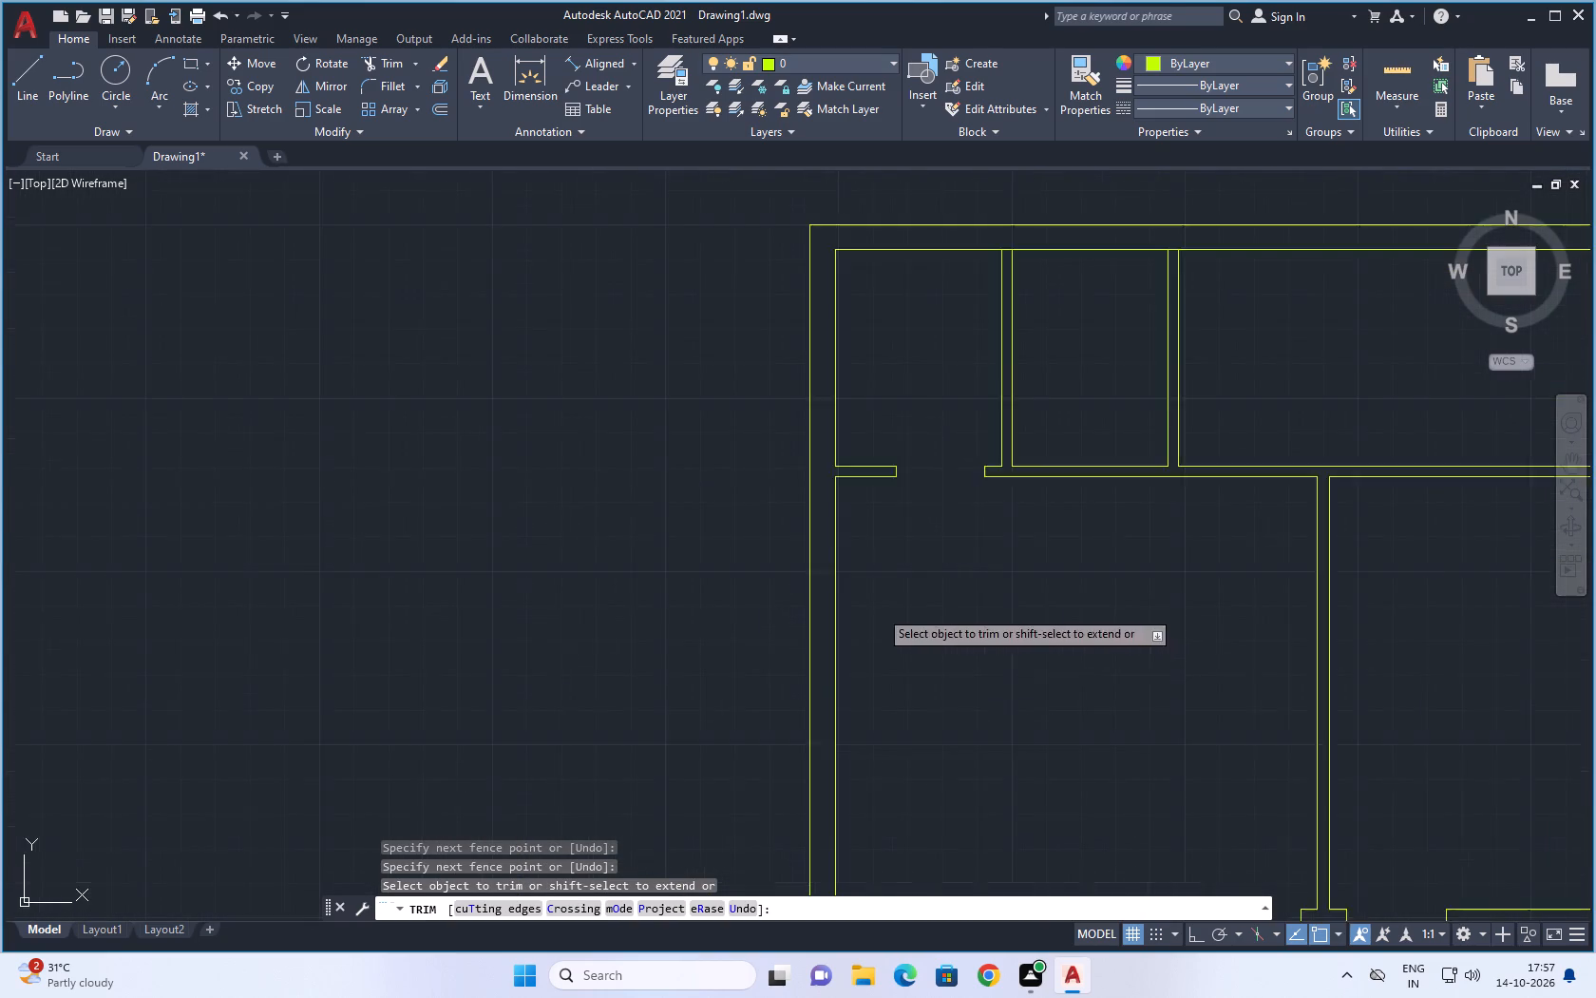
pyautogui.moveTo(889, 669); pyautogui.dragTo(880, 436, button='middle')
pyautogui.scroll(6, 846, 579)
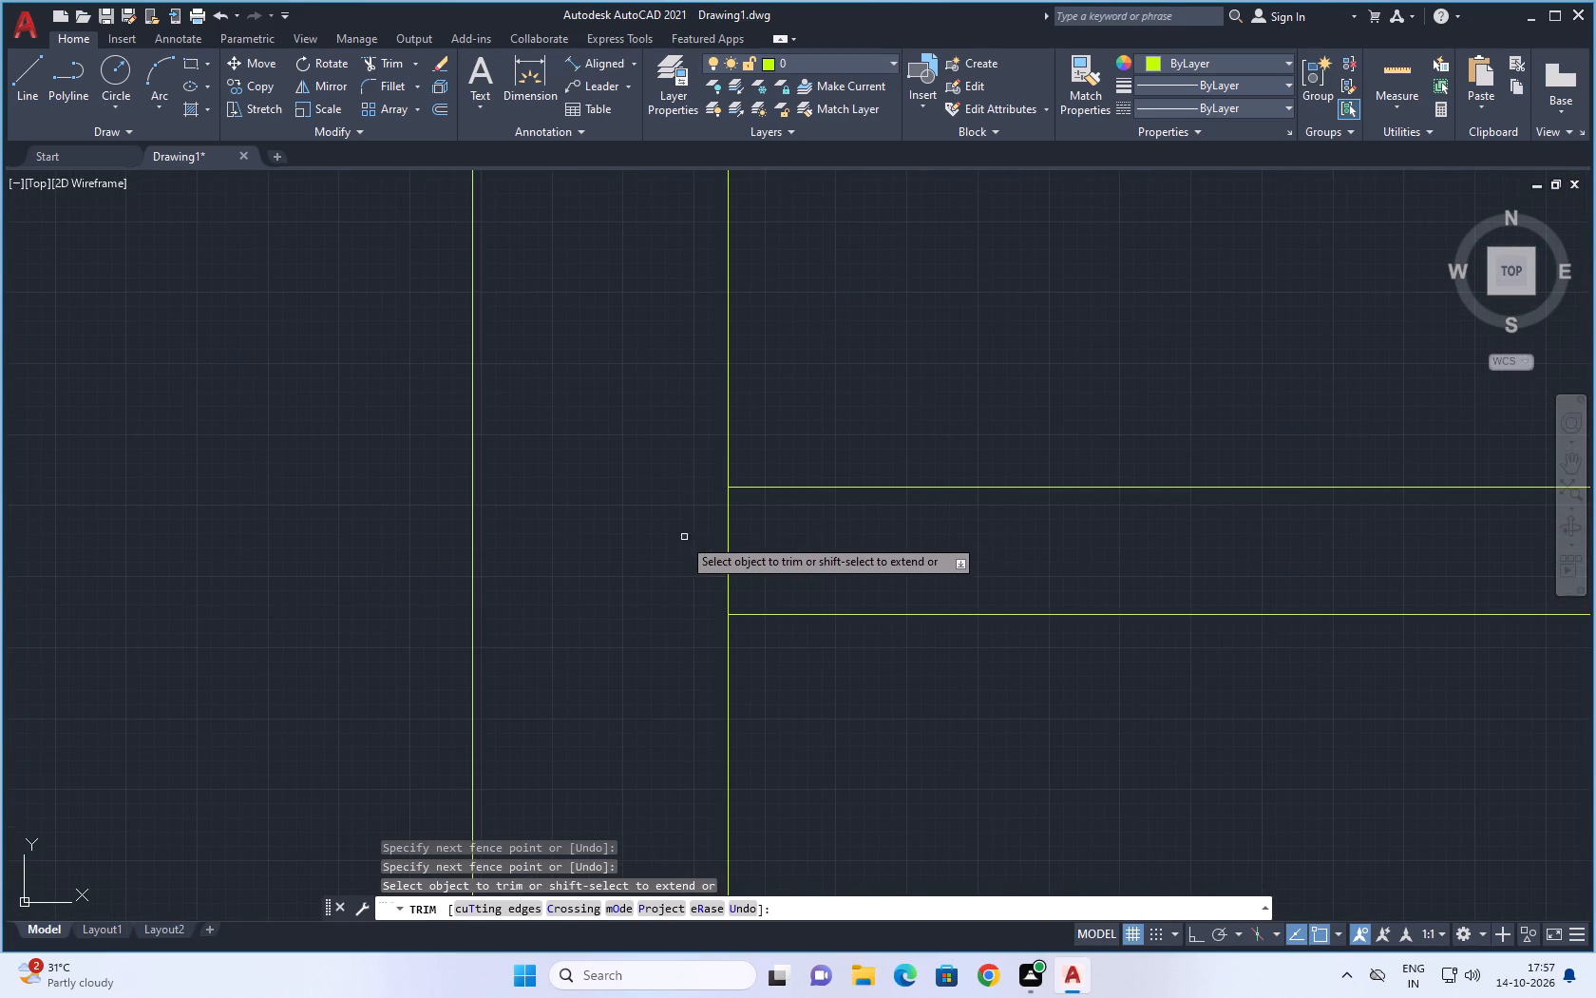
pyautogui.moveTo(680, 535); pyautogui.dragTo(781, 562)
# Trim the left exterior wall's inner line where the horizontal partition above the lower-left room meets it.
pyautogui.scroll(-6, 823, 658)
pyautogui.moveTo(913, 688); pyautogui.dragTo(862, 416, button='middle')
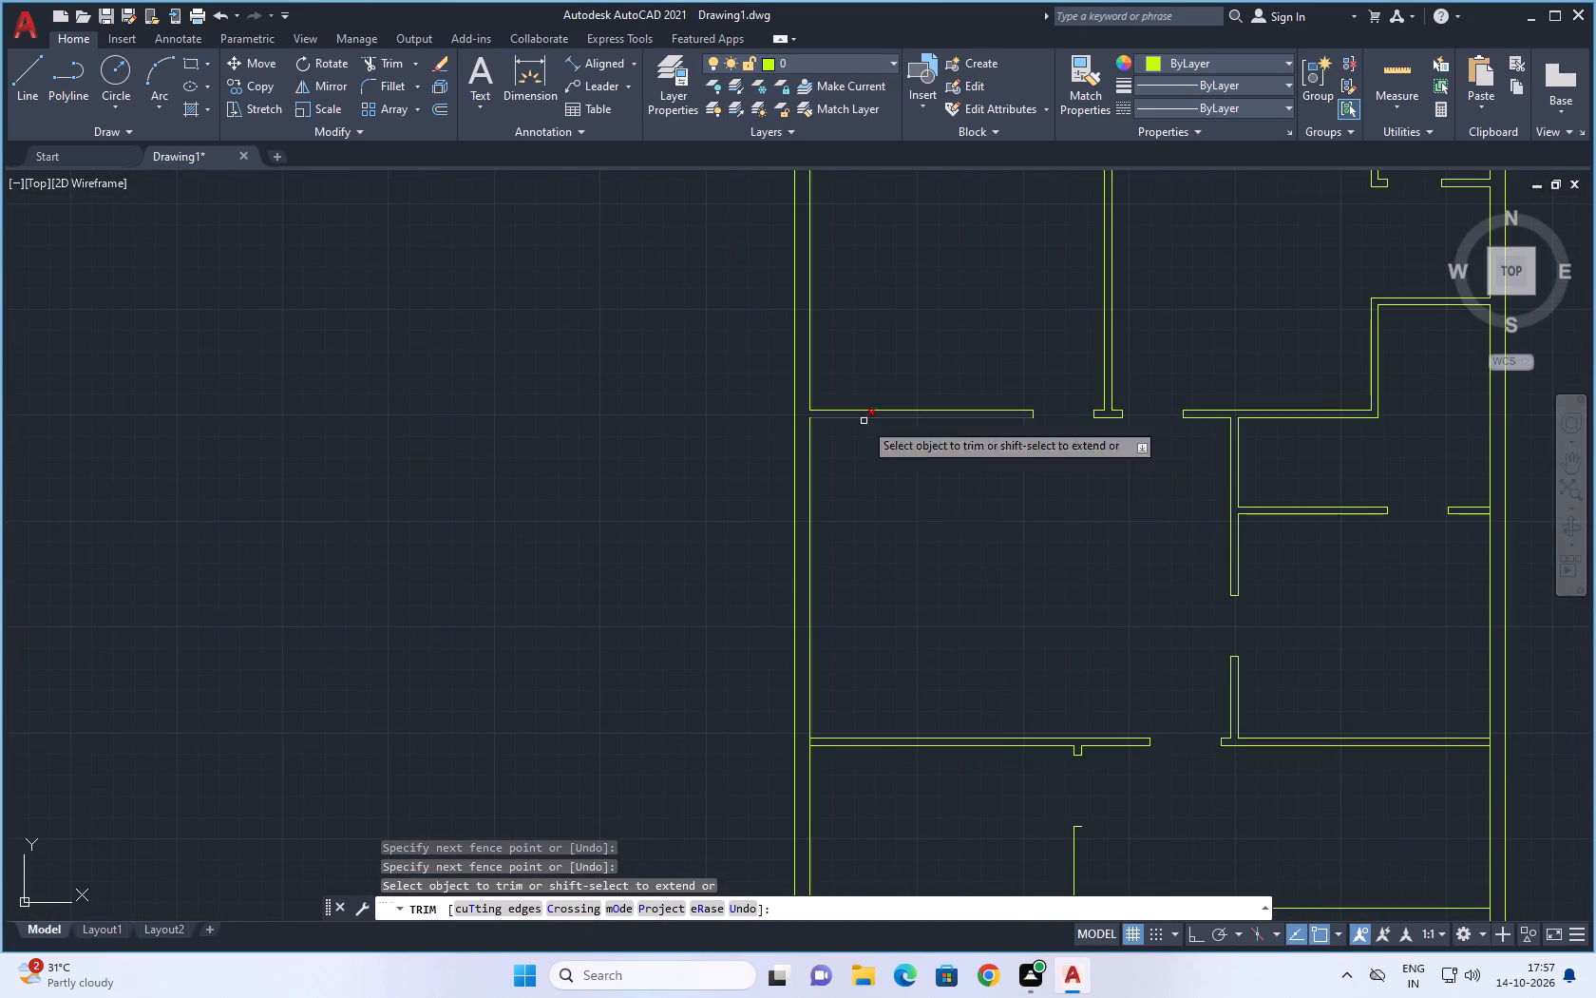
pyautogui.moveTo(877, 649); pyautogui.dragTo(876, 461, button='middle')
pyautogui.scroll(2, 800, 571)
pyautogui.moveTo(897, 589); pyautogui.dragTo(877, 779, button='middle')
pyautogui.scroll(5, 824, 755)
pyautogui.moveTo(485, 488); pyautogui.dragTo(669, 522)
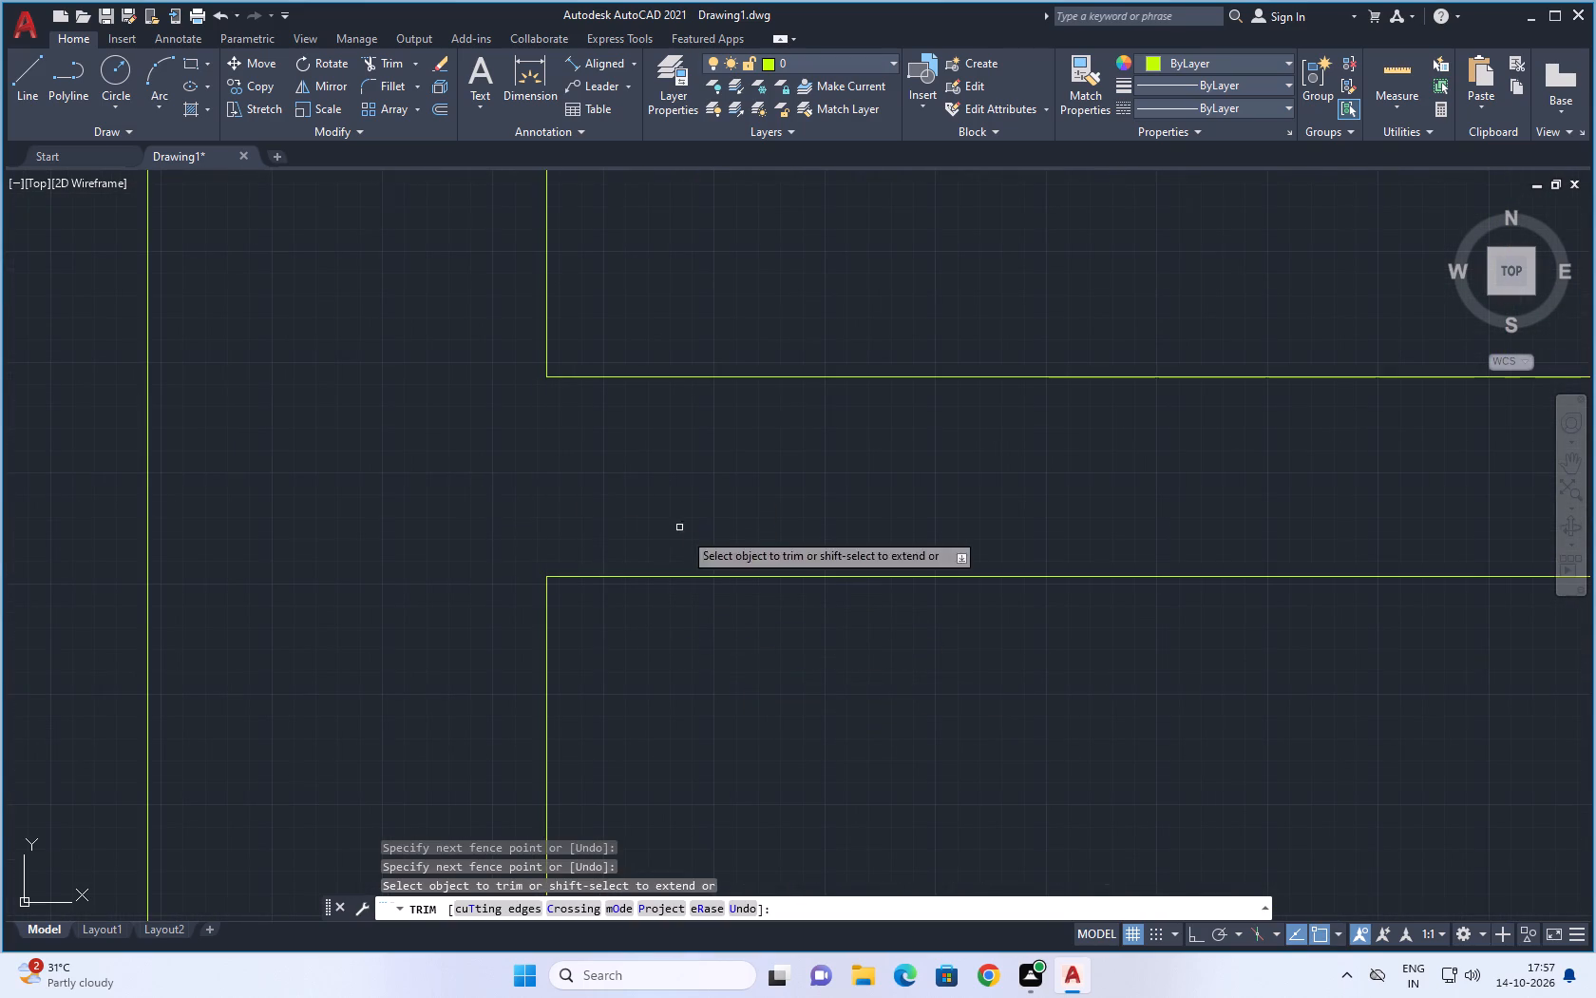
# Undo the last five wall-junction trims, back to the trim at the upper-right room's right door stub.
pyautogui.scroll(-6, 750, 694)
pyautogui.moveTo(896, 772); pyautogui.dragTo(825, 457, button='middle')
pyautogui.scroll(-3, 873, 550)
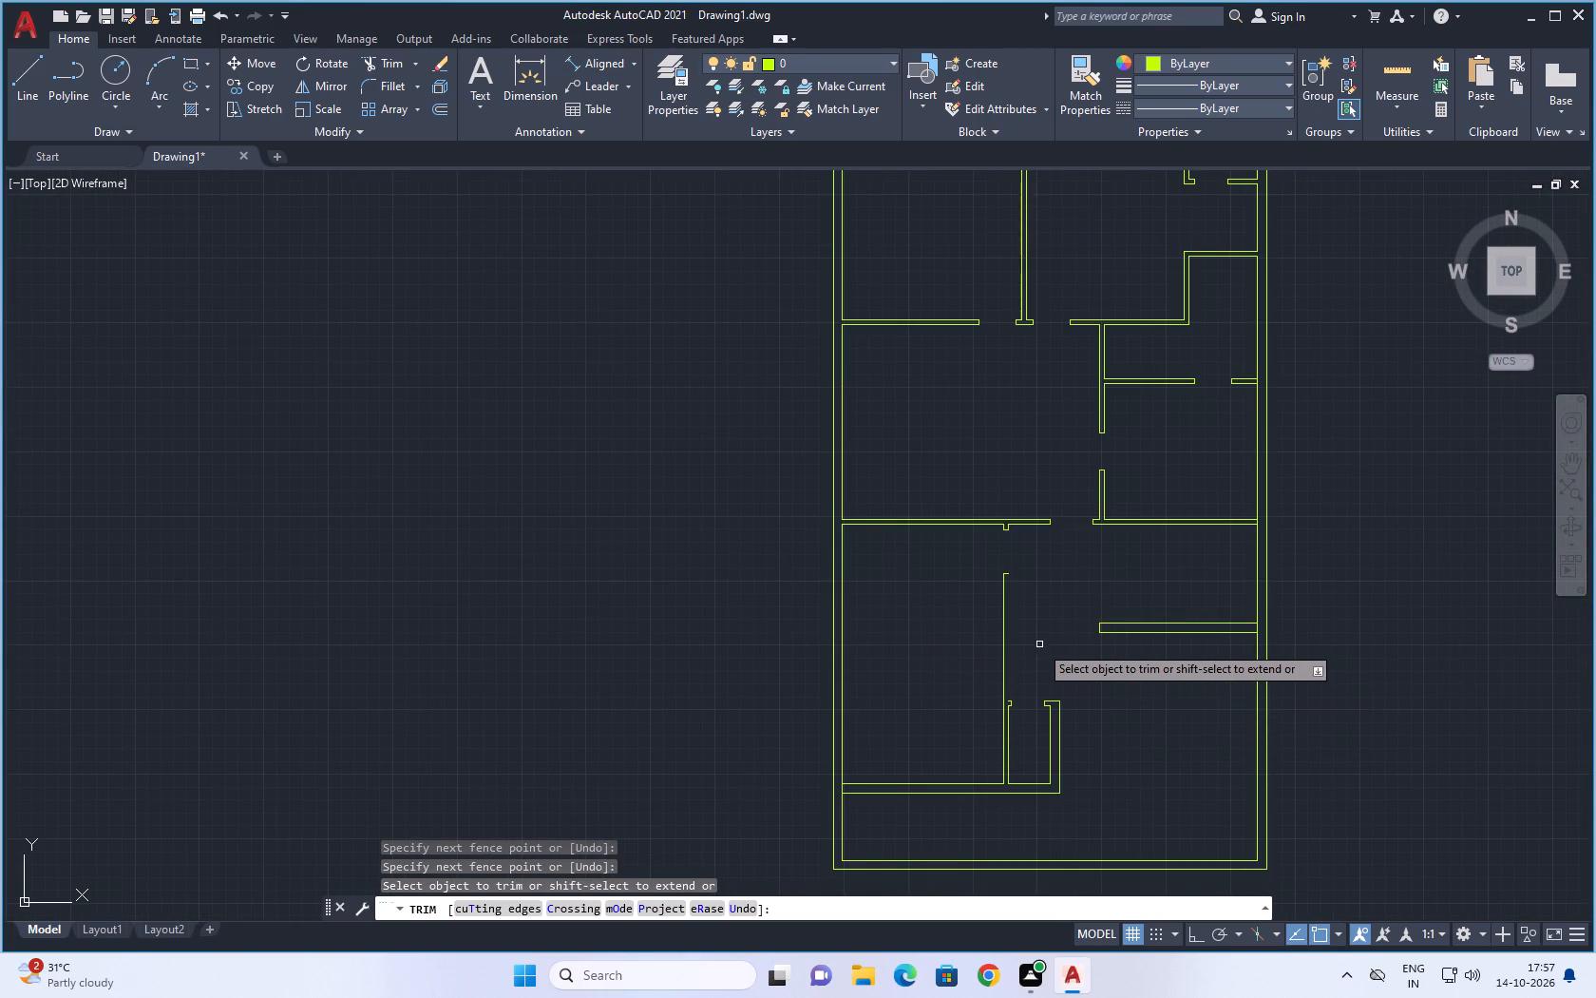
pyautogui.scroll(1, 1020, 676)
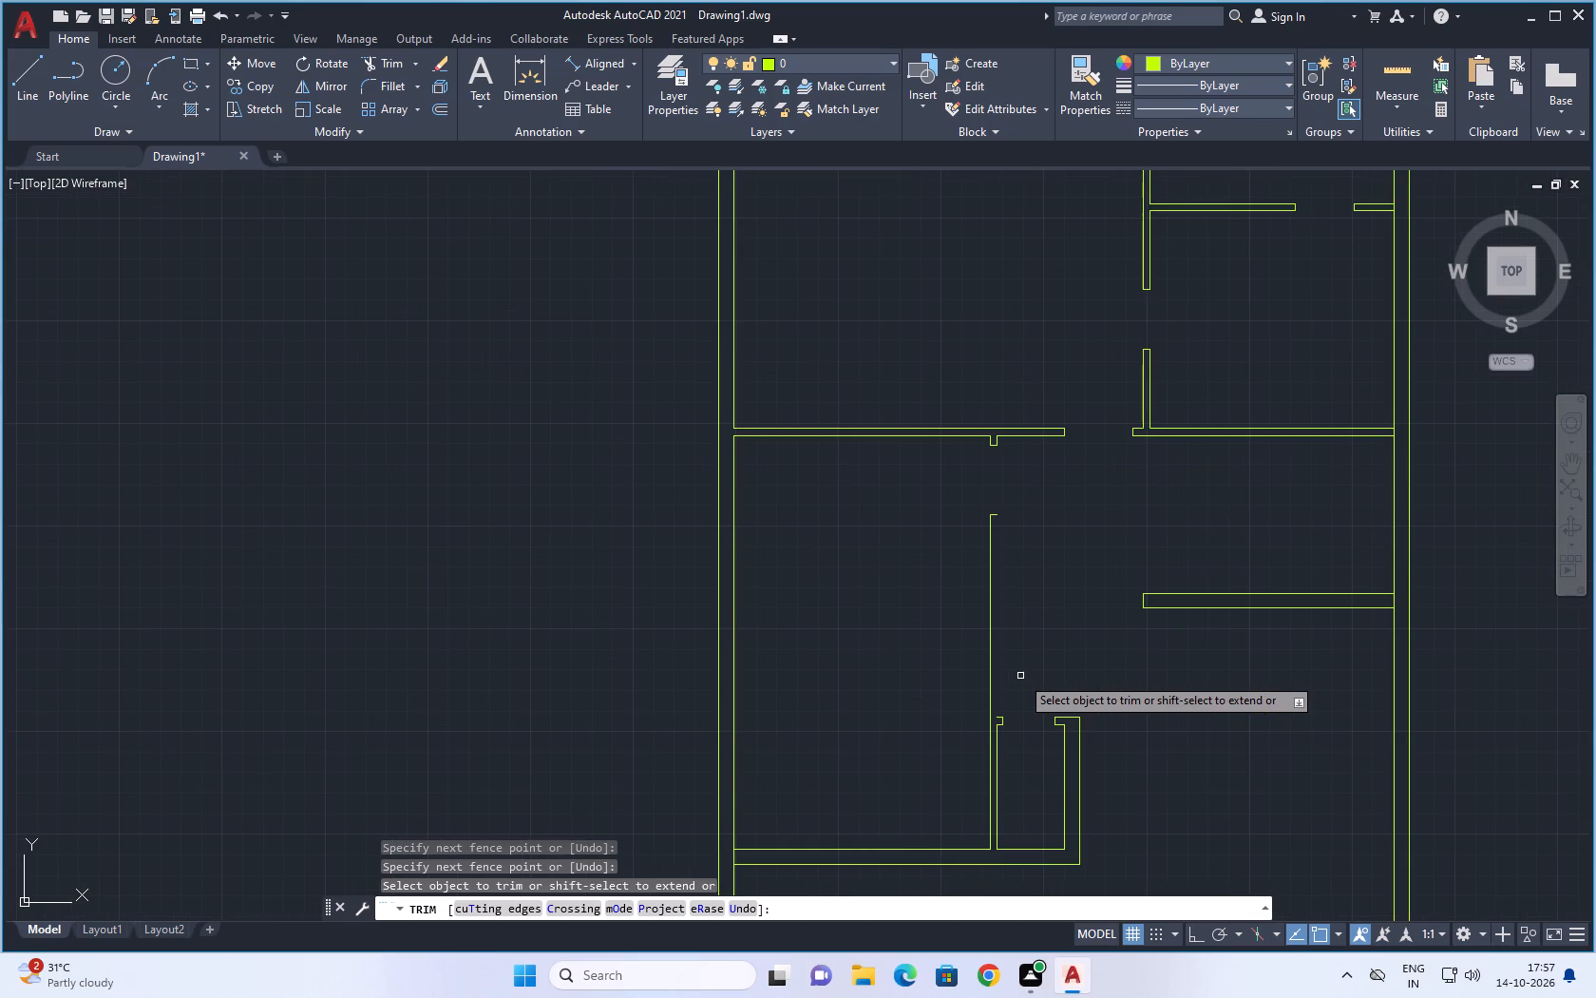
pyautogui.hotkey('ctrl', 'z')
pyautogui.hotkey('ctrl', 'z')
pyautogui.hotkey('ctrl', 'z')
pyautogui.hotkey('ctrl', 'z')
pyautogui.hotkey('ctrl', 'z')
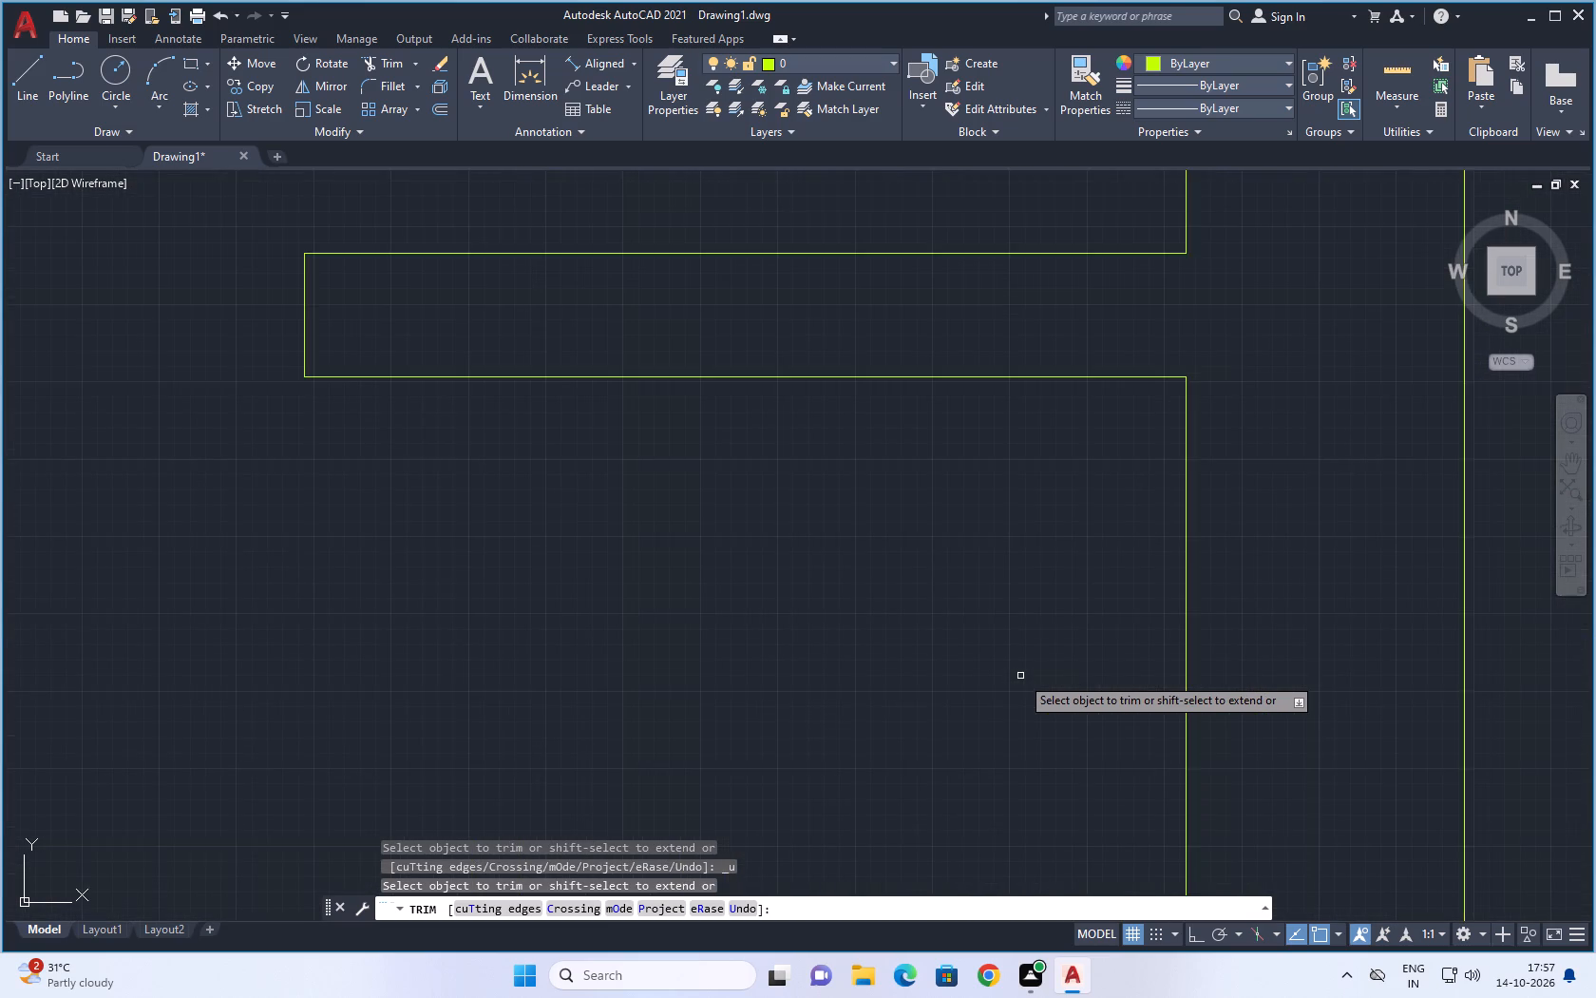
# Review the whole floor plan and check which wall junctions still need trimming.
pyautogui.scroll(-8, 1020, 676)
pyautogui.moveTo(1123, 670); pyautogui.dragTo(1108, 434, button='middle')
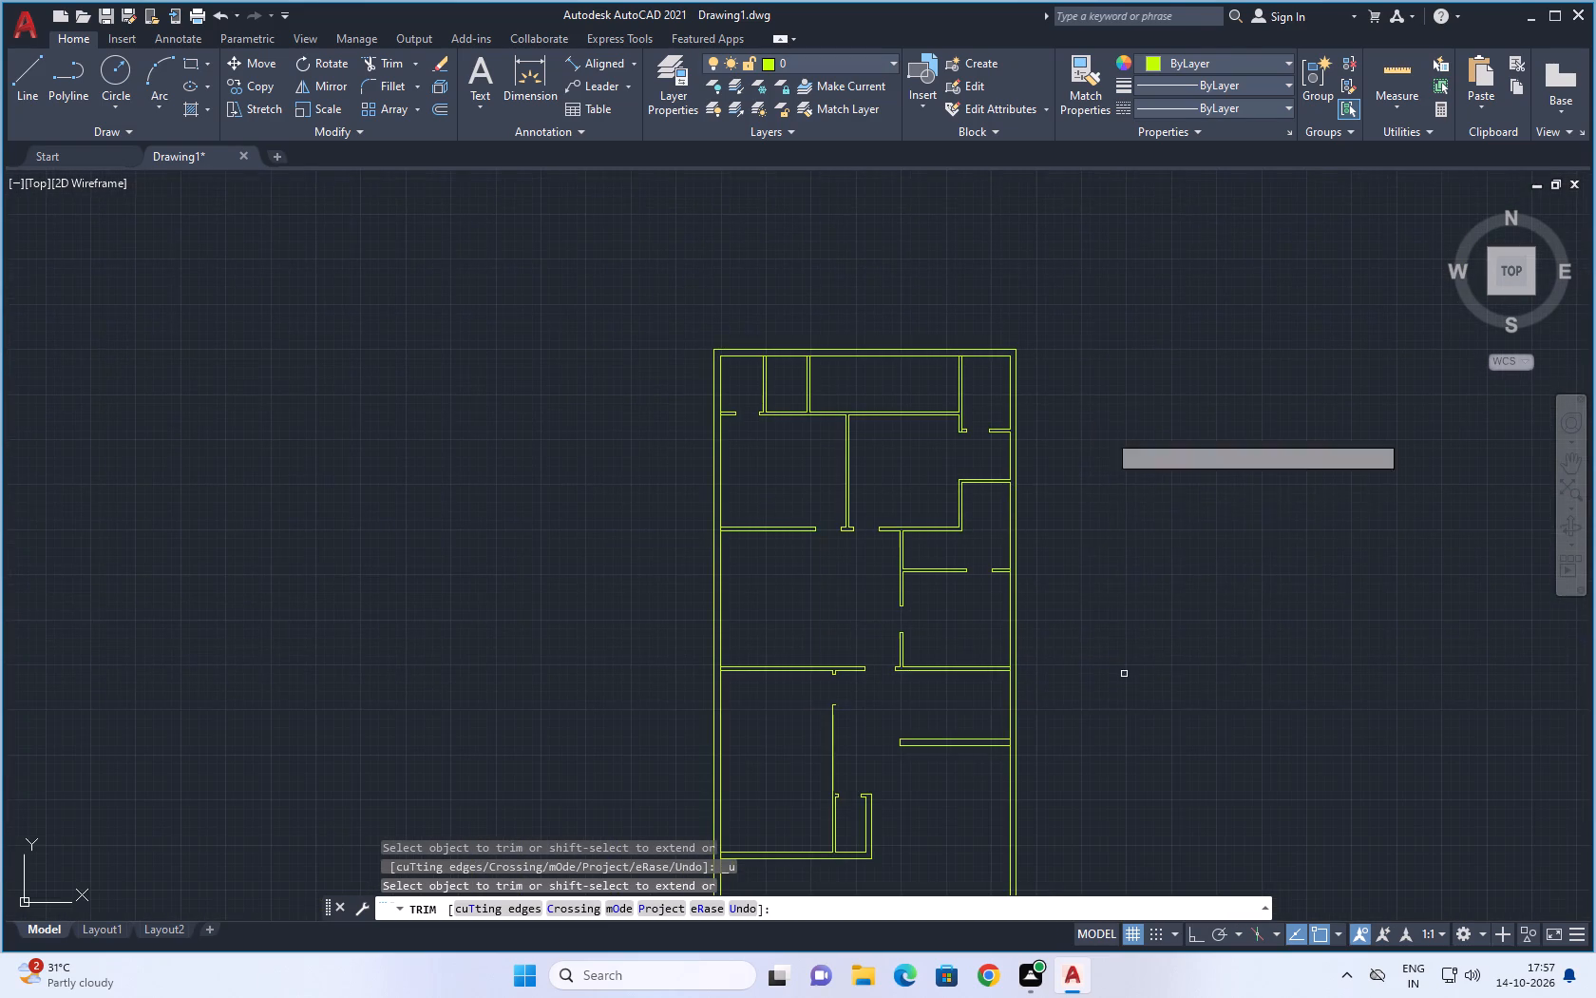
pyautogui.scroll(2, 841, 738)
pyautogui.scroll(-1, 845, 738)
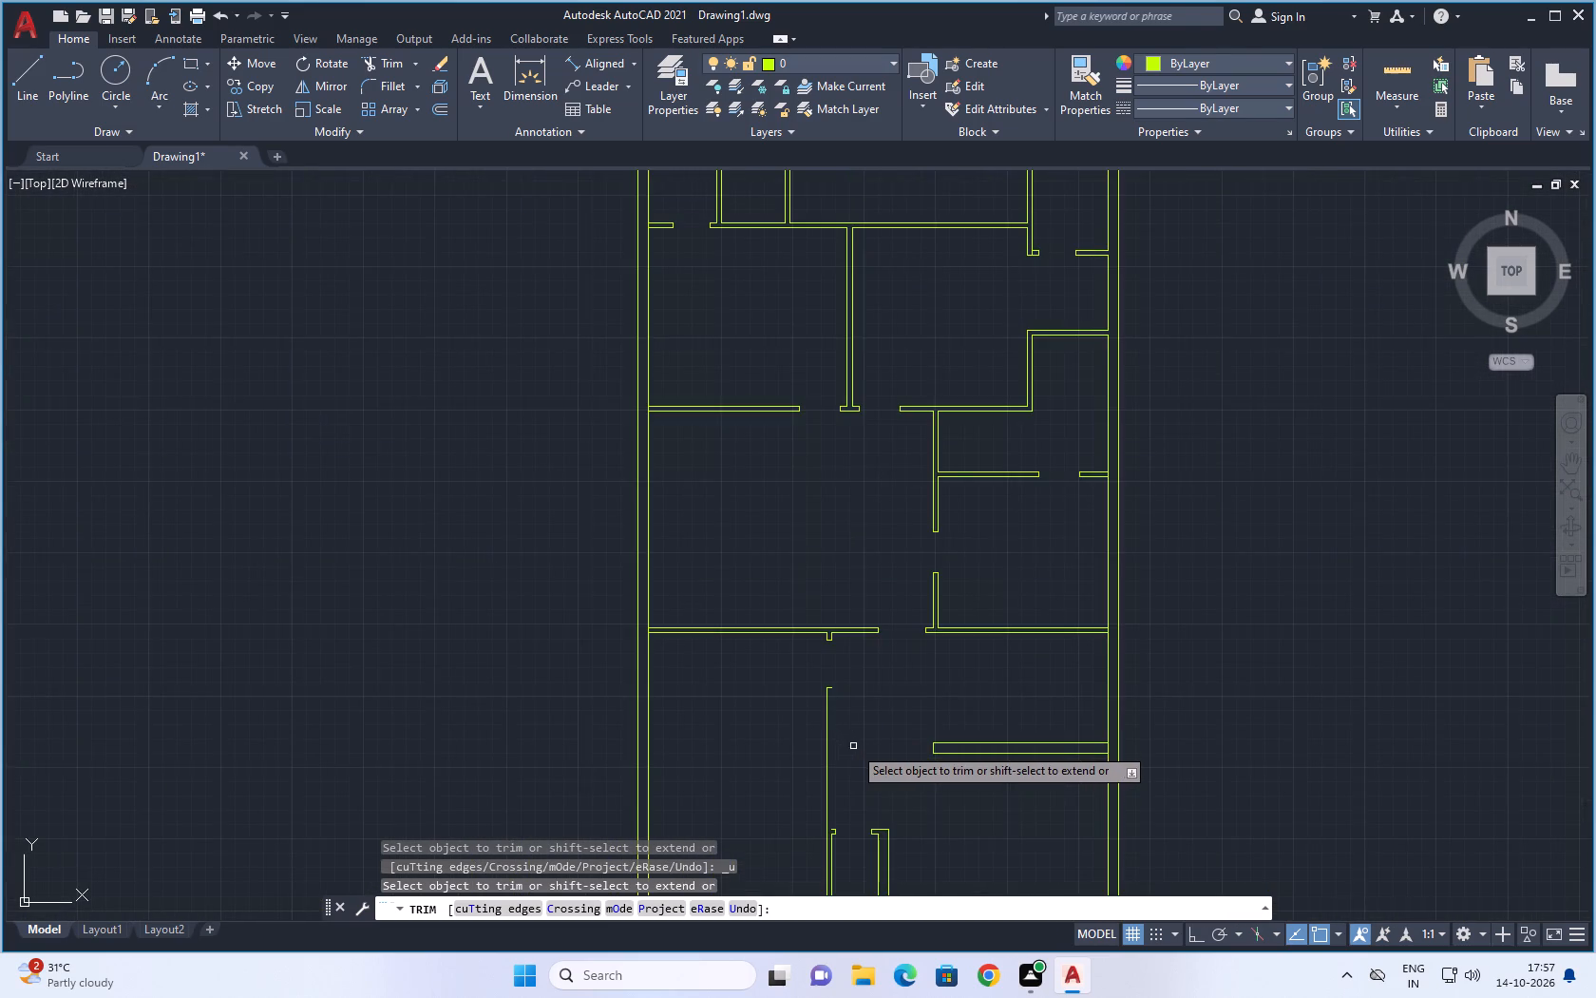
pyautogui.scroll(-1, 853, 746)
pyautogui.moveTo(1068, 710); pyautogui.dragTo(1075, 676, button='middle')
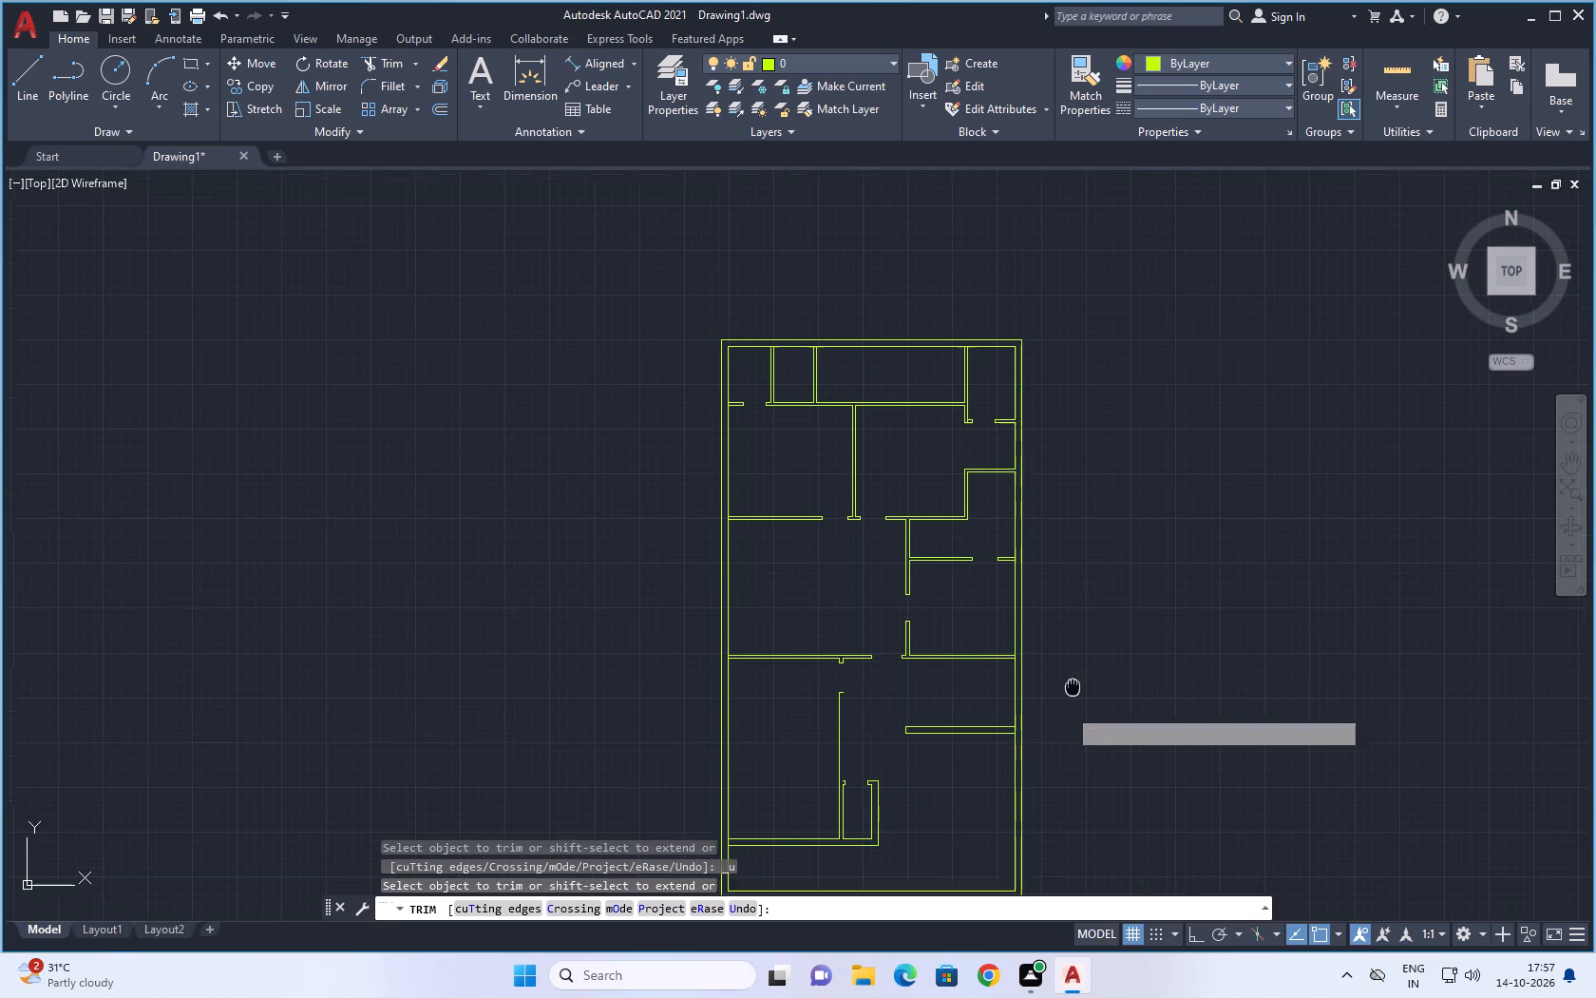
pyautogui.moveTo(1075, 676); pyautogui.dragTo(1079, 666, button='middle')
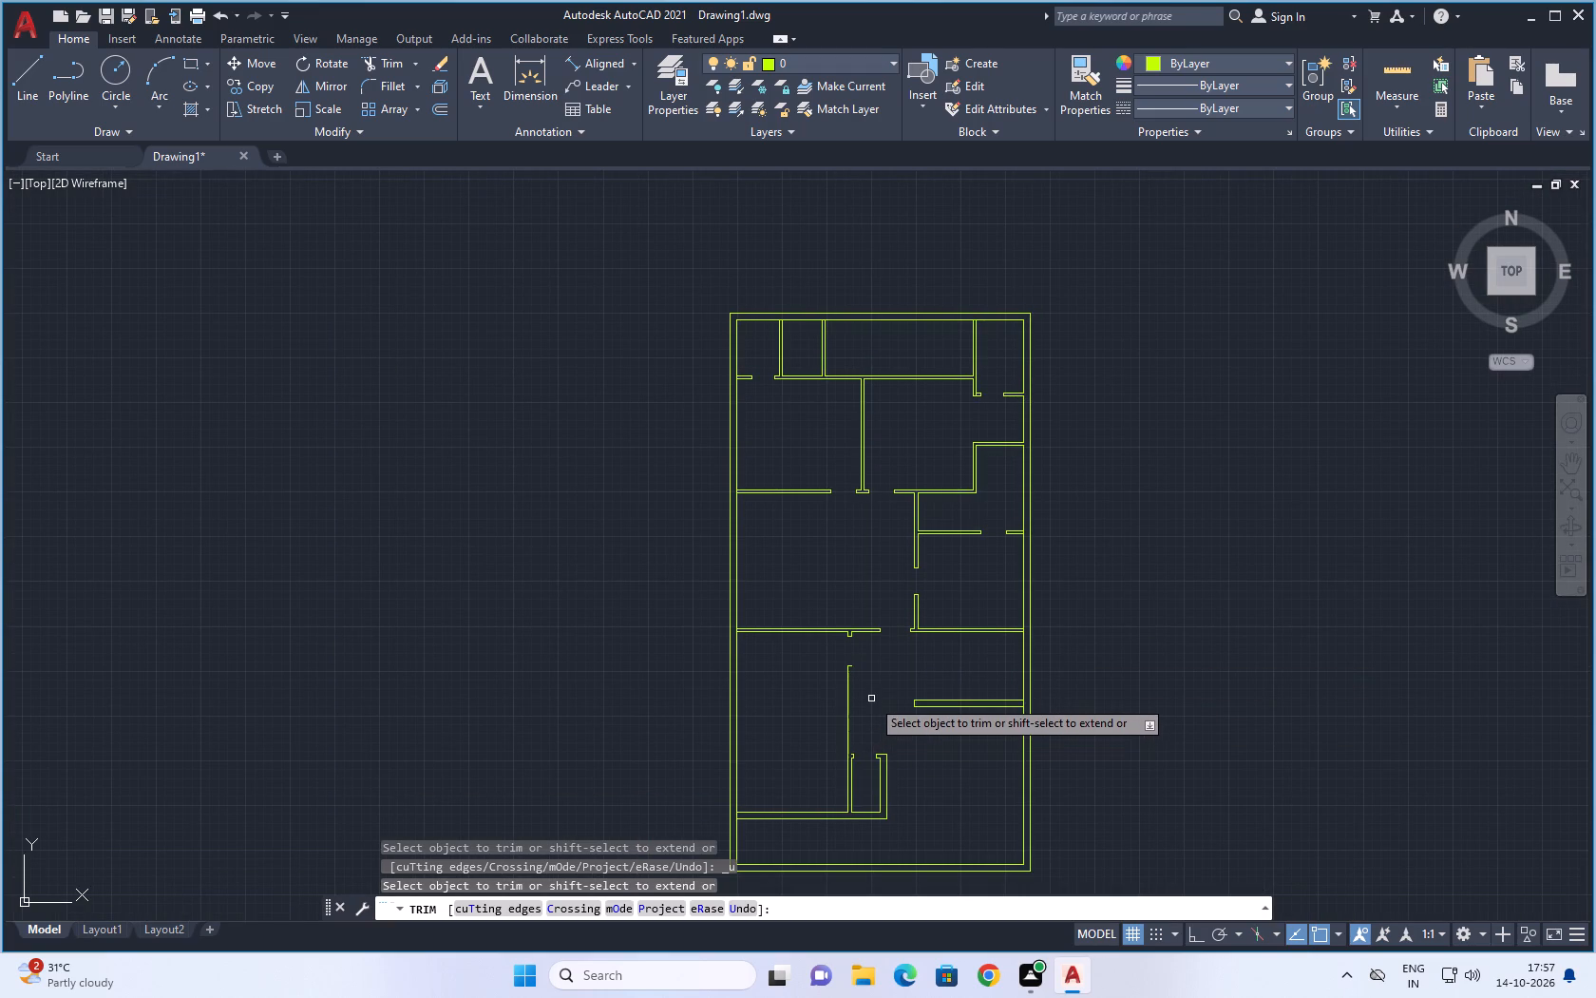
pyautogui.scroll(1, 868, 720)
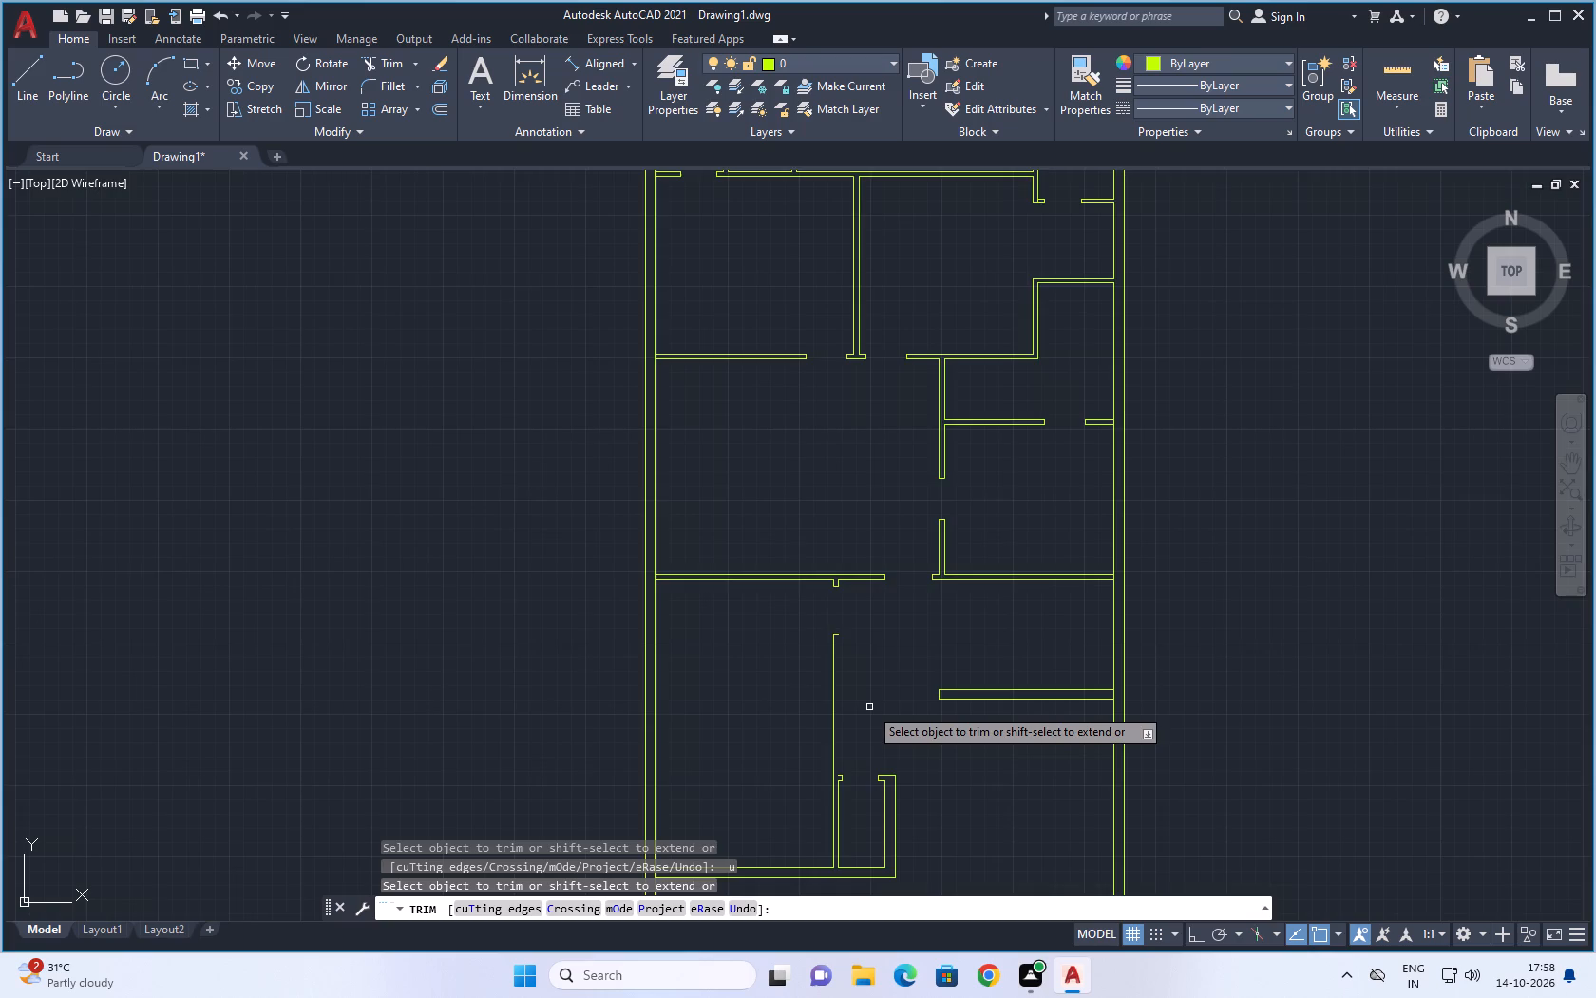
pyautogui.scroll(-1, 869, 707)
pyautogui.moveTo(1098, 567); pyautogui.dragTo(1083, 606, button='middle')
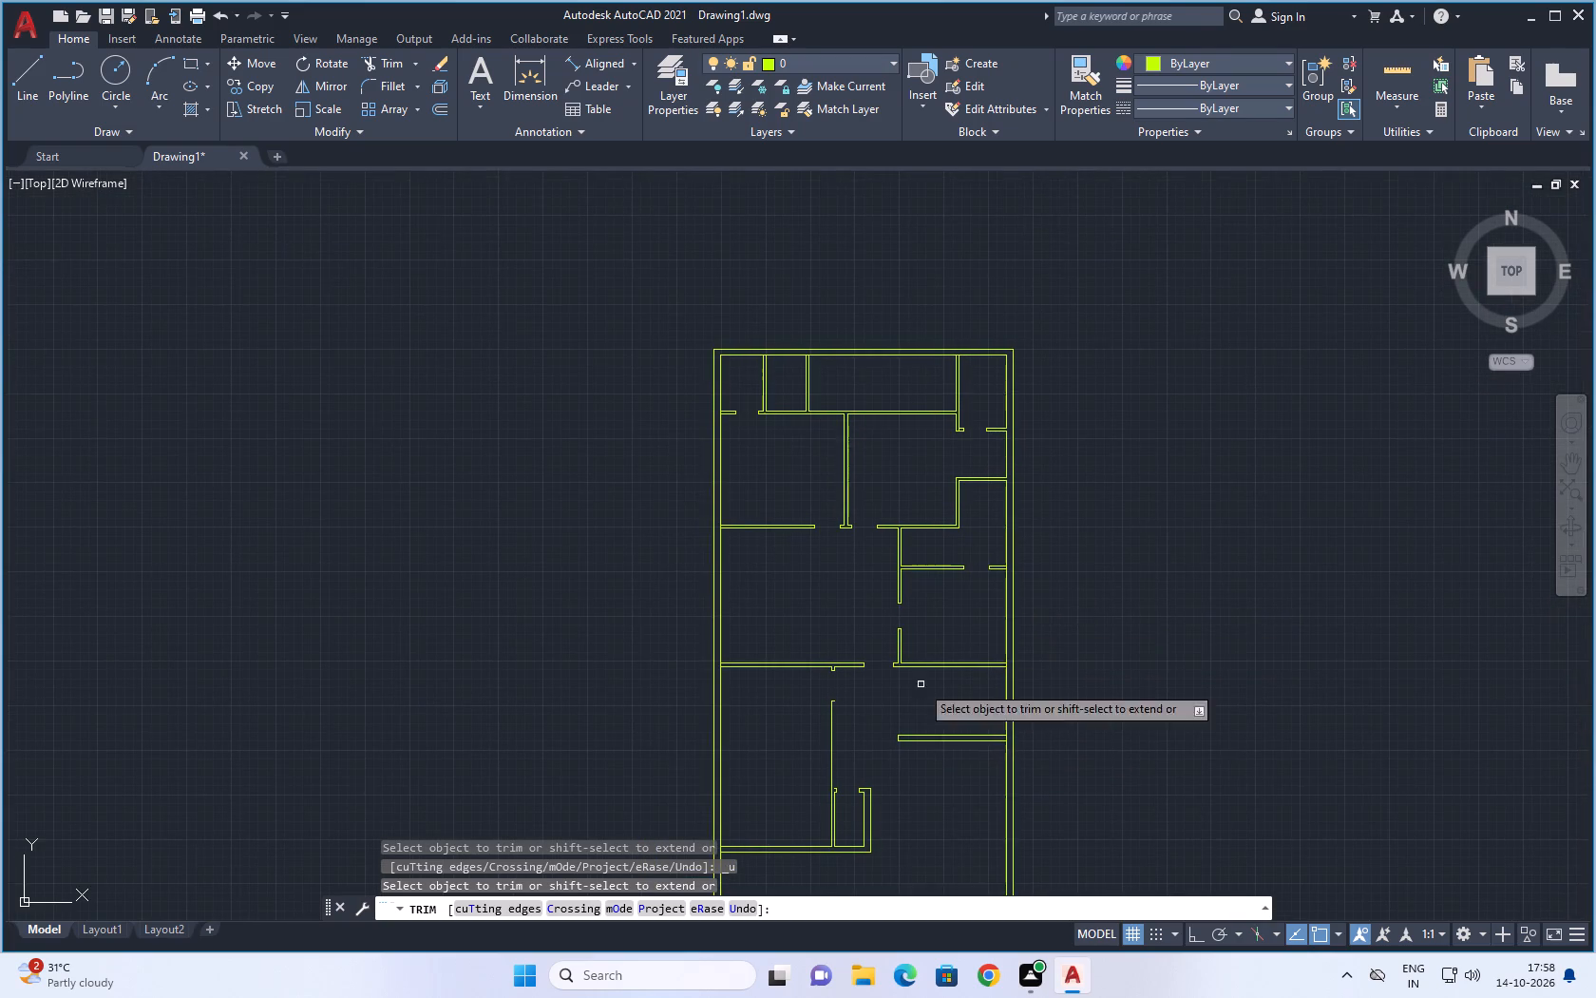
pyautogui.scroll(3, 838, 722)
pyautogui.scroll(-3, 837, 717)
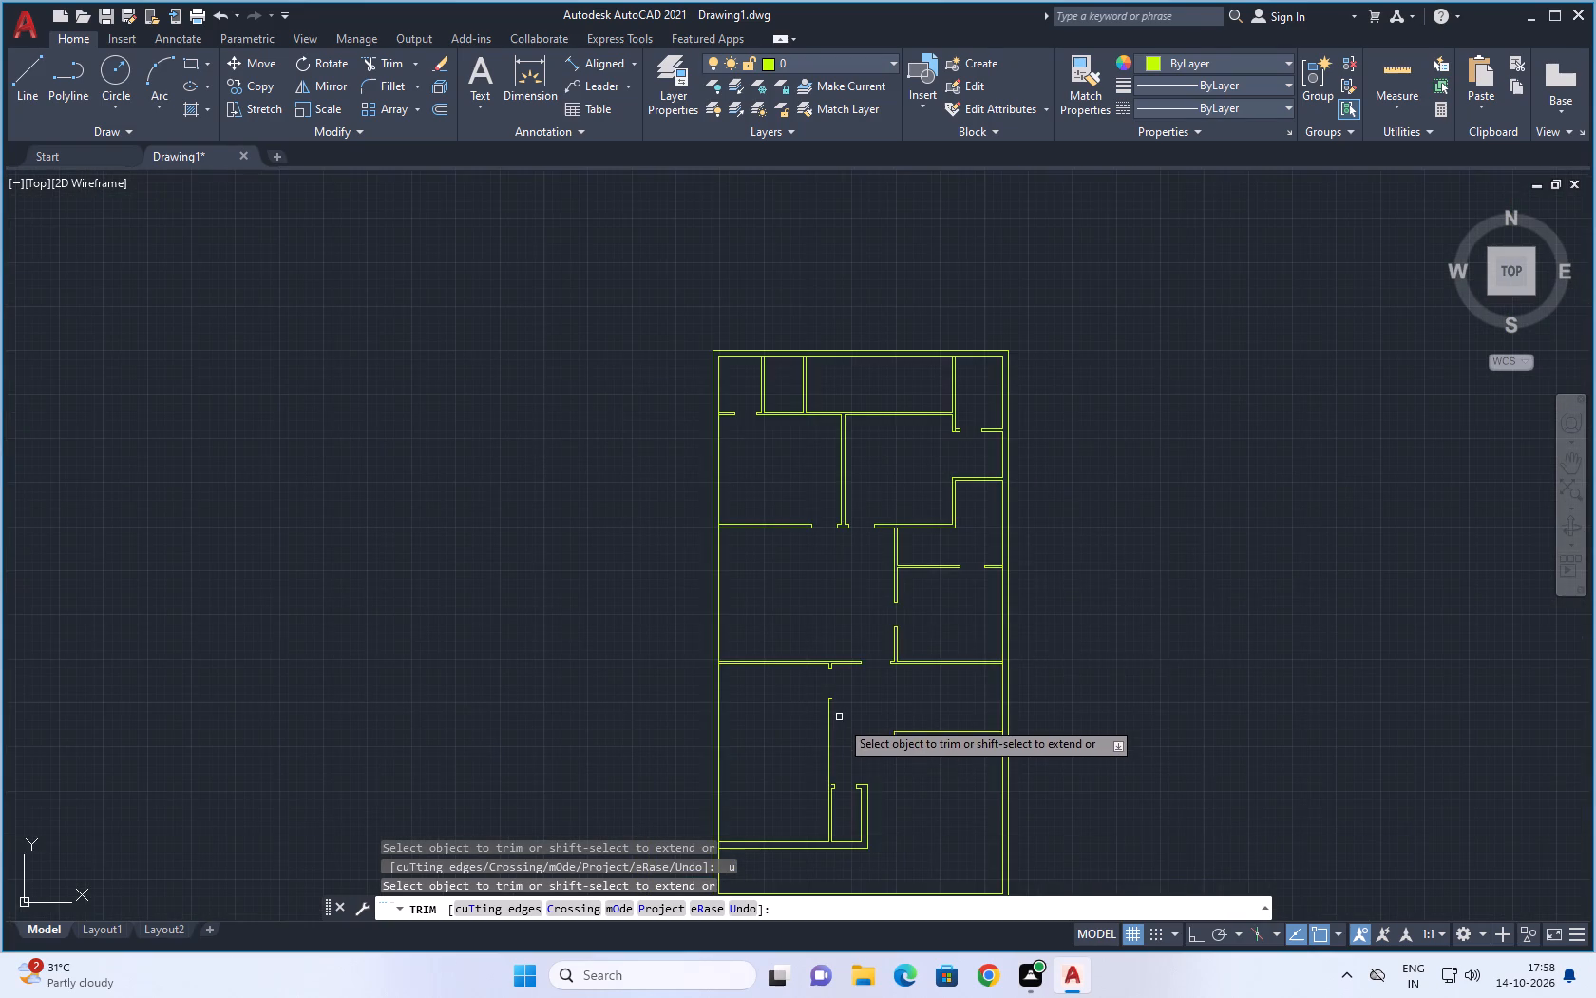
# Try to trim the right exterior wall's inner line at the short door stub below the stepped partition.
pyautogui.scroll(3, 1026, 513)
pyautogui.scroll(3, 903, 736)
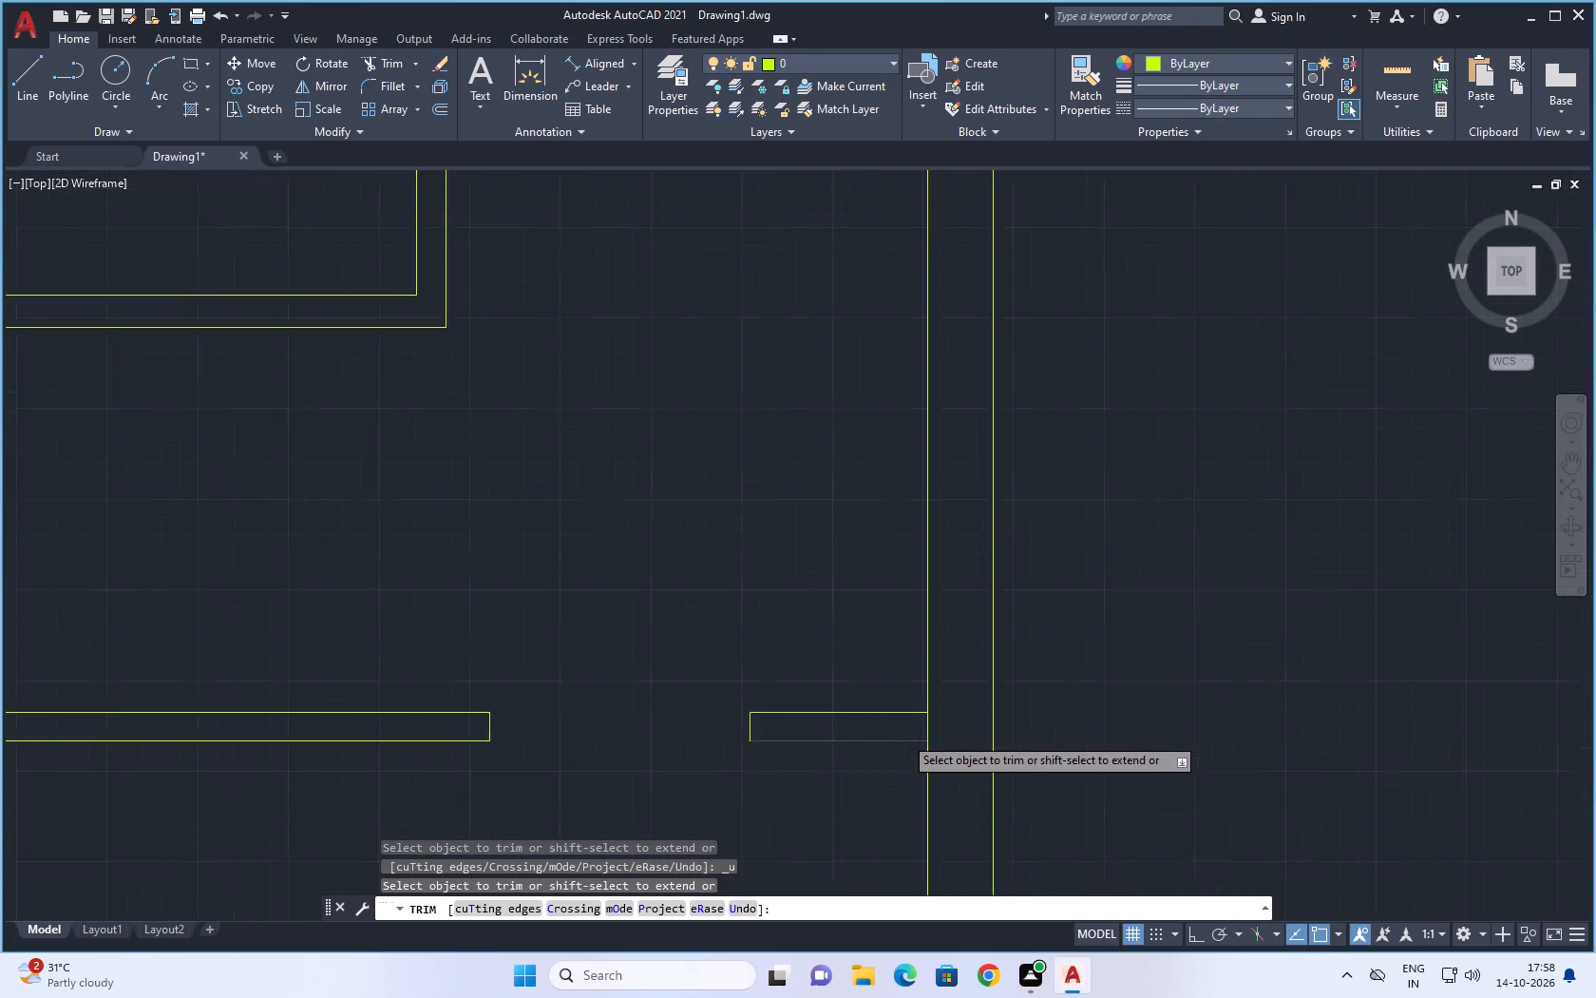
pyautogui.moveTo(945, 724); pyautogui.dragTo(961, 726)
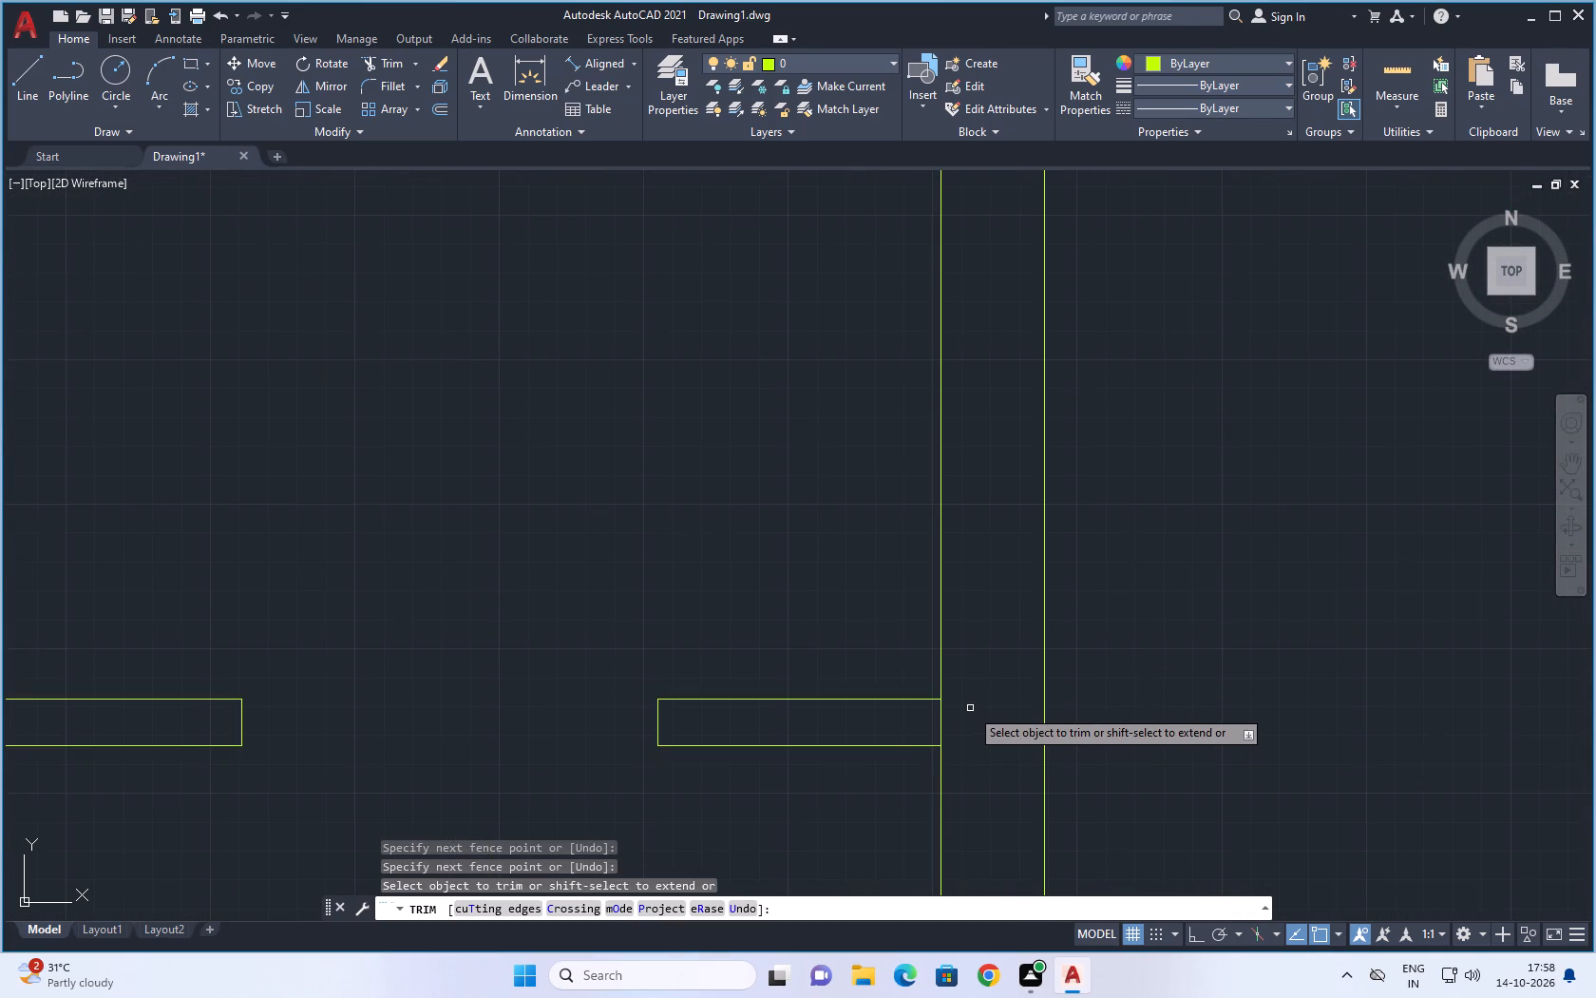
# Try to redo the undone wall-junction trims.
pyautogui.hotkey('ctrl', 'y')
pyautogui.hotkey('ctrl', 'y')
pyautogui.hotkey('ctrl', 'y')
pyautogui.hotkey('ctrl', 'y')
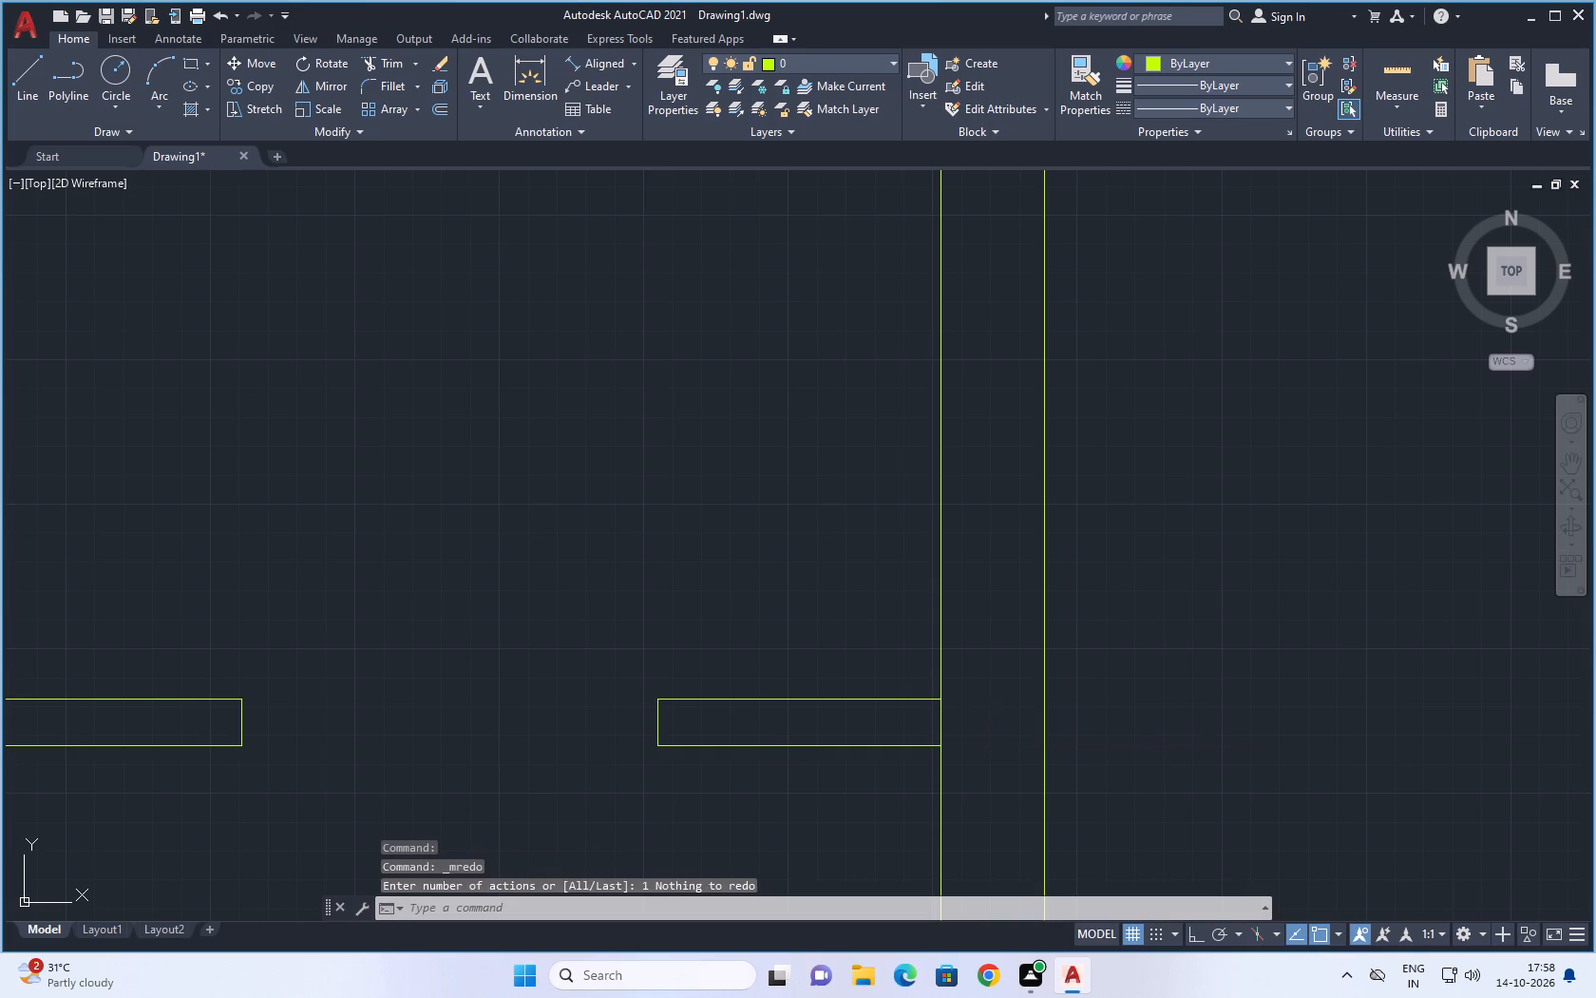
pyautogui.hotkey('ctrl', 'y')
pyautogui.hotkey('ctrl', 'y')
# Restart Trim and cut the left exterior wall's inner line at the upper-left room's short door stub.
pyautogui.scroll(-2, 978, 703)
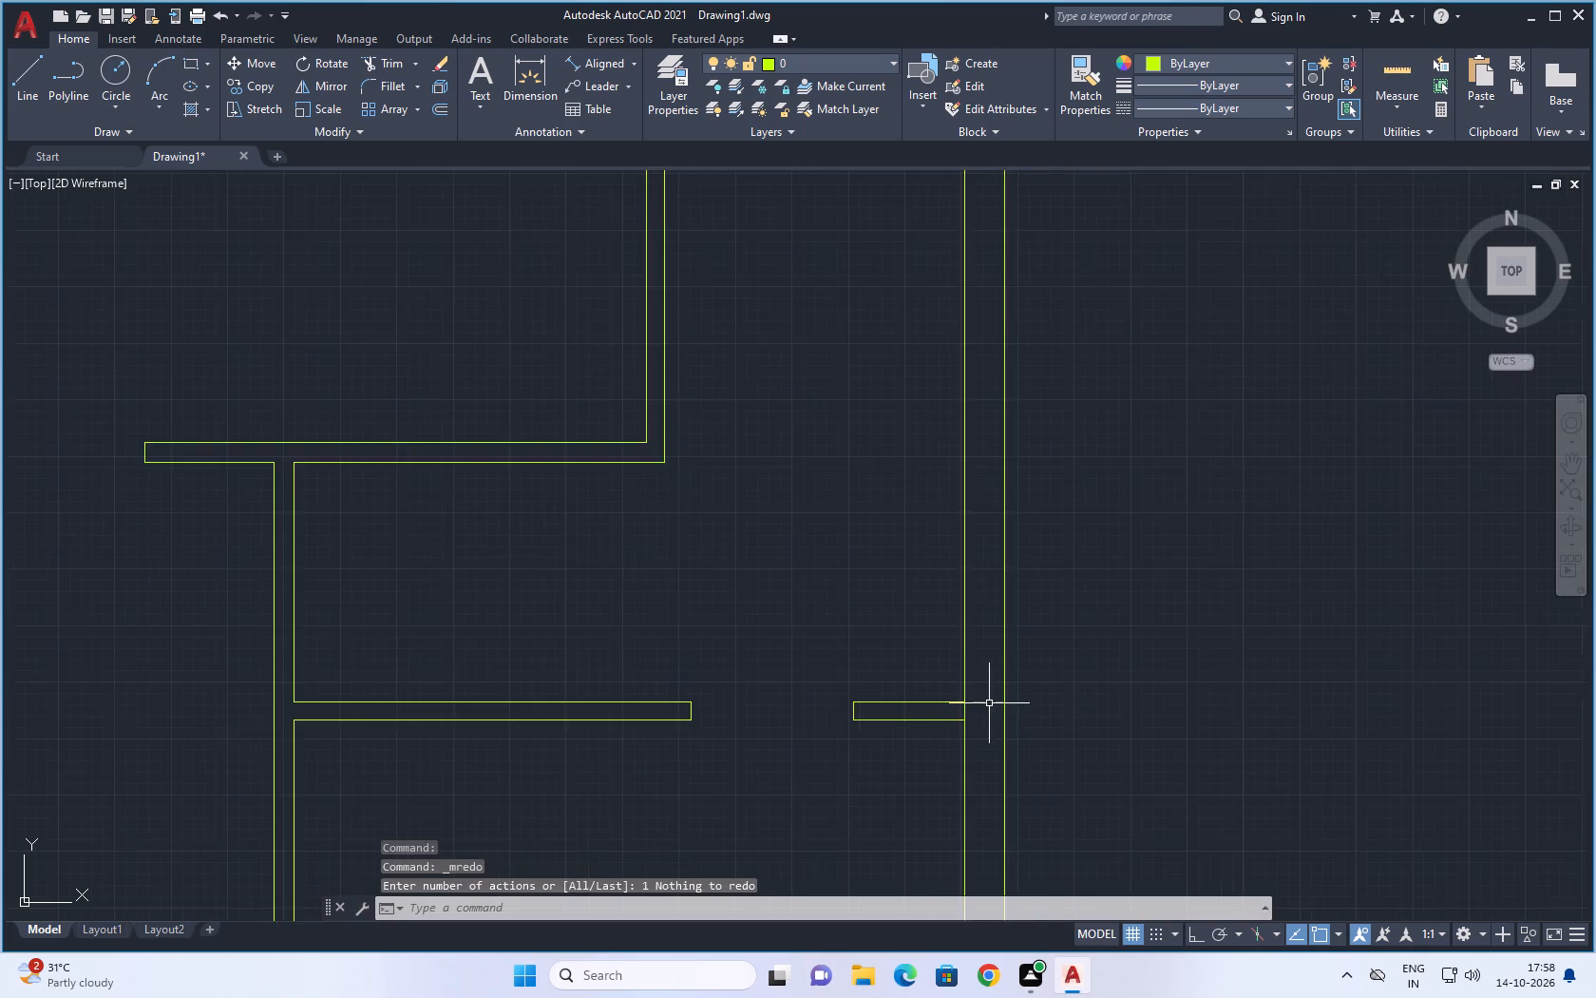
pyautogui.scroll(-2, 989, 703)
pyautogui.scroll(-1, 1098, 578)
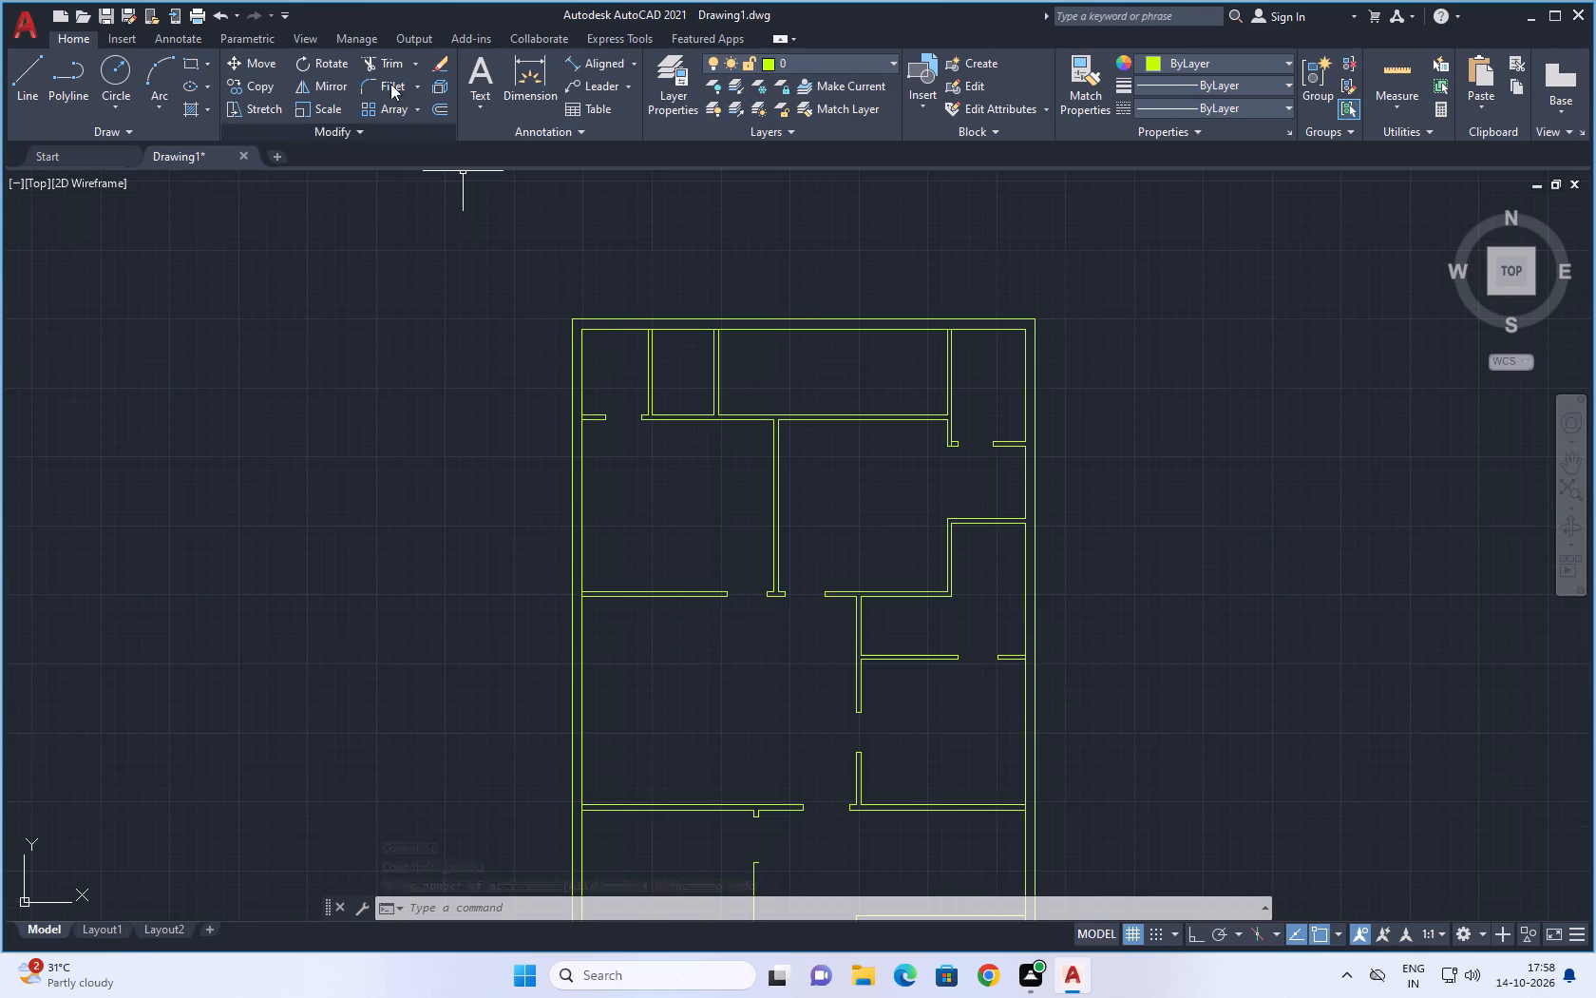
pyautogui.click(379, 59)
pyautogui.scroll(3, 529, 390)
pyautogui.scroll(3, 646, 469)
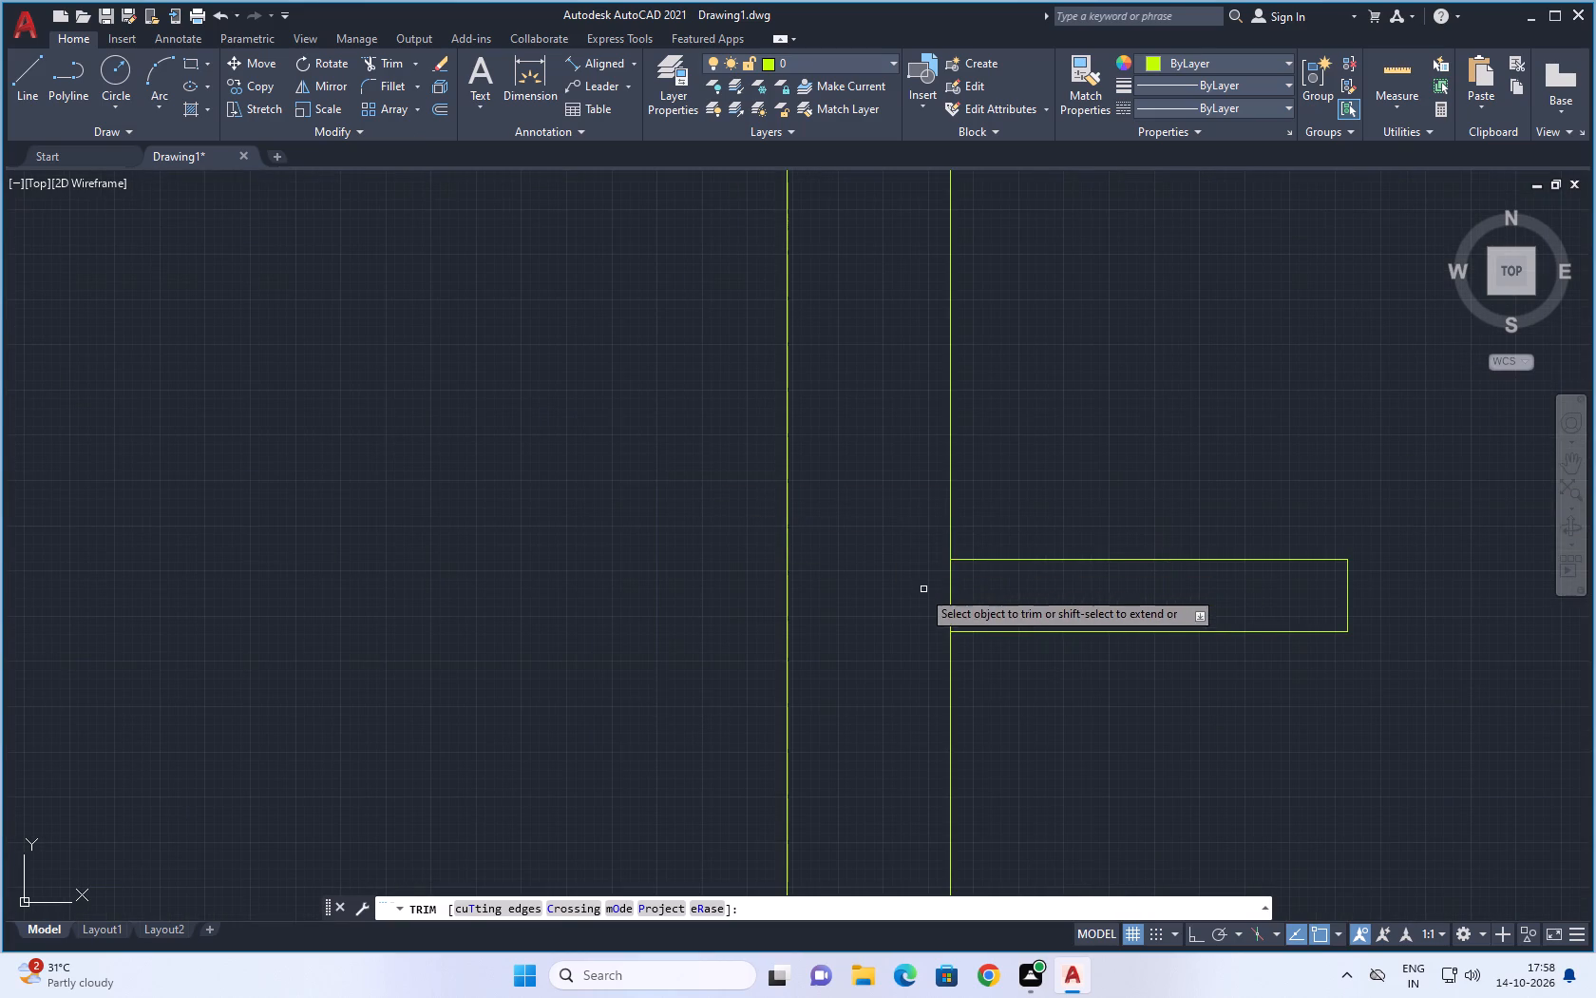
pyautogui.moveTo(922, 591); pyautogui.dragTo(985, 599)
# Trim the top exterior wall's inner line where the first vertical partition from the left meets it.
pyautogui.scroll(-6, 988, 594)
pyautogui.moveTo(1022, 673); pyautogui.dragTo(942, 493, button='middle')
pyautogui.moveTo(1016, 503); pyautogui.dragTo(995, 678, button='middle')
pyautogui.scroll(4, 950, 564)
pyautogui.scroll(2, 983, 493)
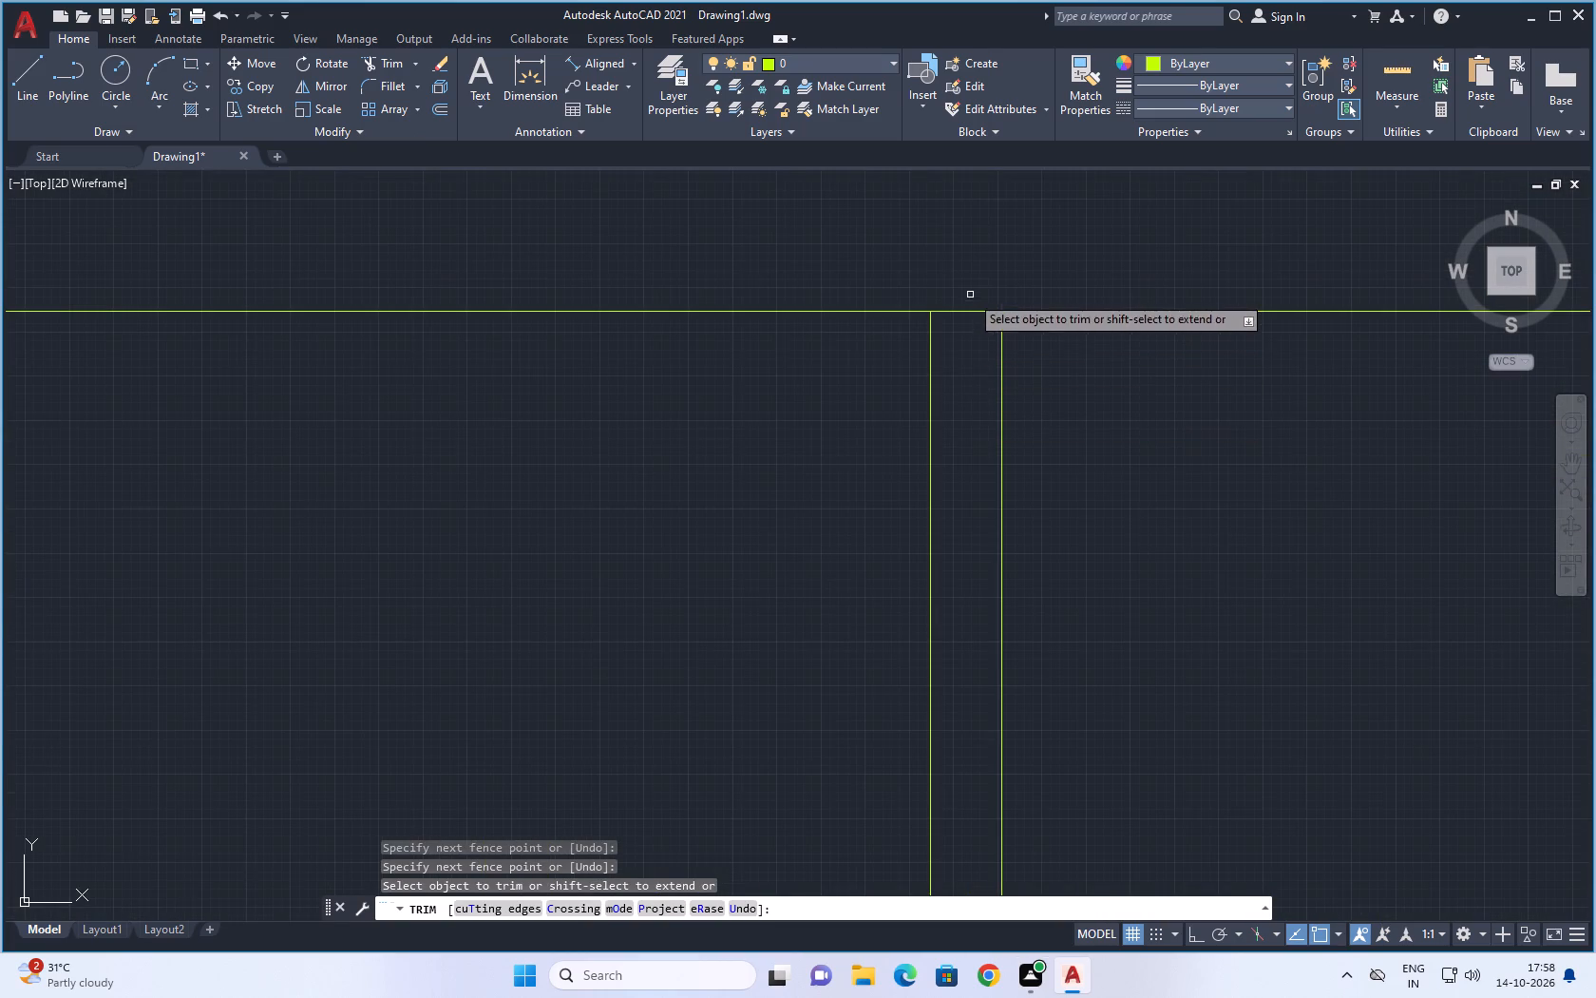
pyautogui.moveTo(972, 289); pyautogui.dragTo(975, 360)
# Trim the top exterior wall's inner line where the second and third vertical partitions from the left meet it.
pyautogui.scroll(-3, 1157, 476)
pyautogui.moveTo(1216, 509); pyautogui.dragTo(903, 549, button='middle')
pyautogui.scroll(2, 1033, 496)
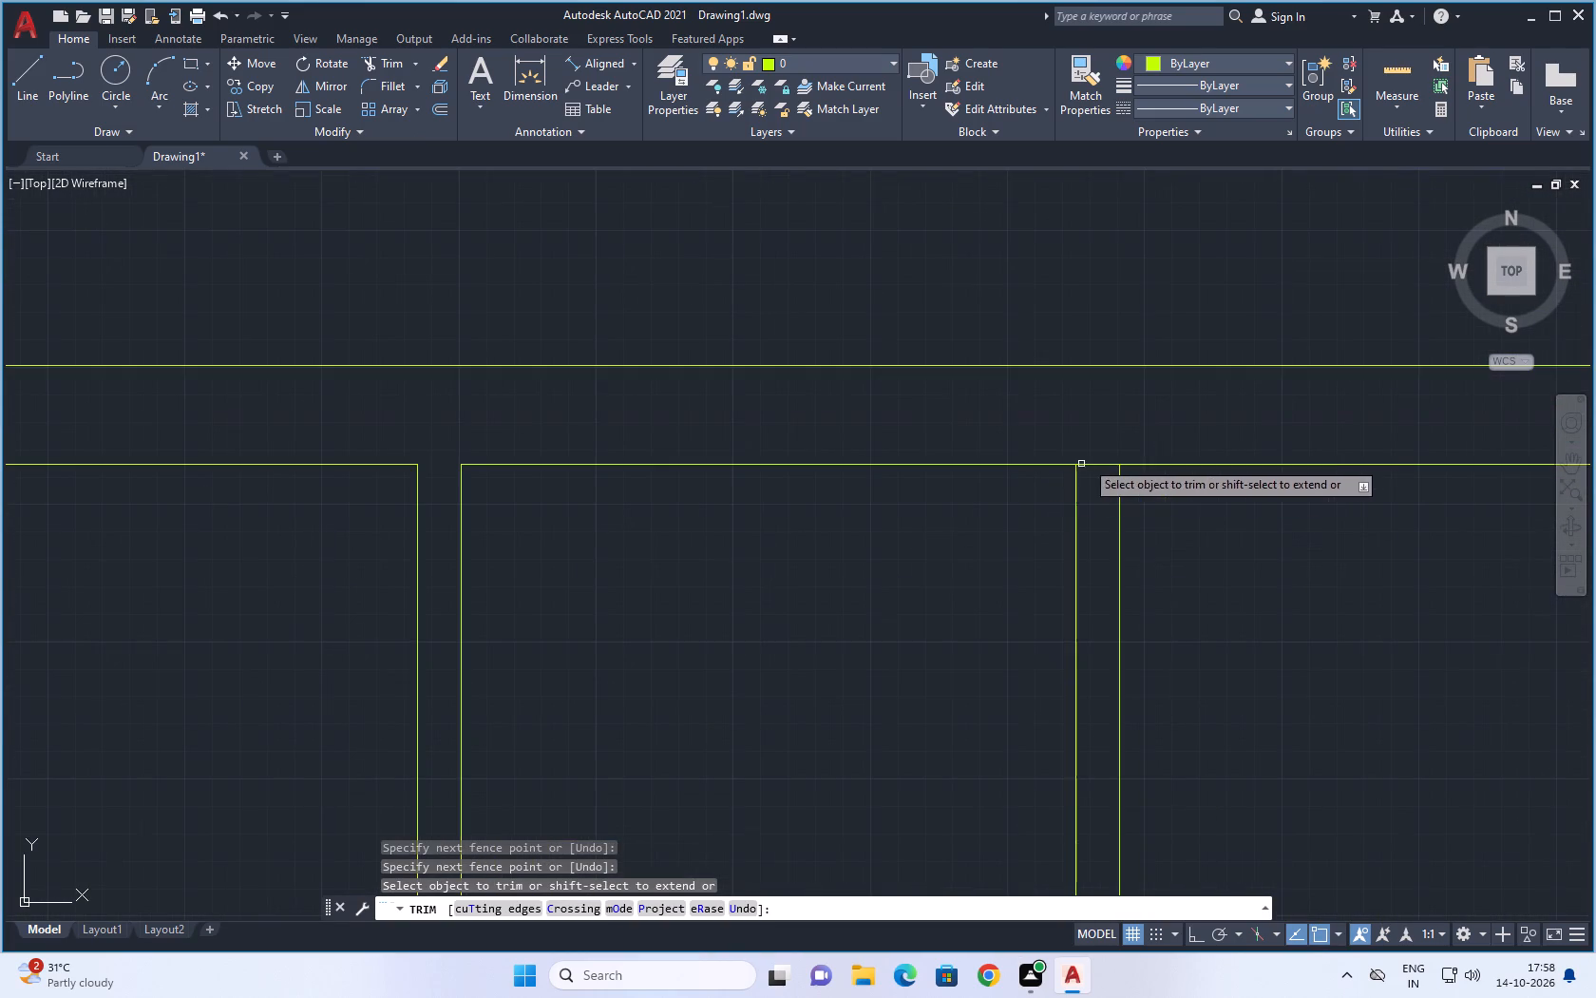
pyautogui.moveTo(1100, 460); pyautogui.dragTo(1100, 485)
pyautogui.scroll(-3, 1377, 599)
pyautogui.moveTo(1361, 623); pyautogui.dragTo(591, 643, button='middle')
pyautogui.scroll(2, 1041, 594)
pyautogui.moveTo(1197, 590); pyautogui.dragTo(1197, 603)
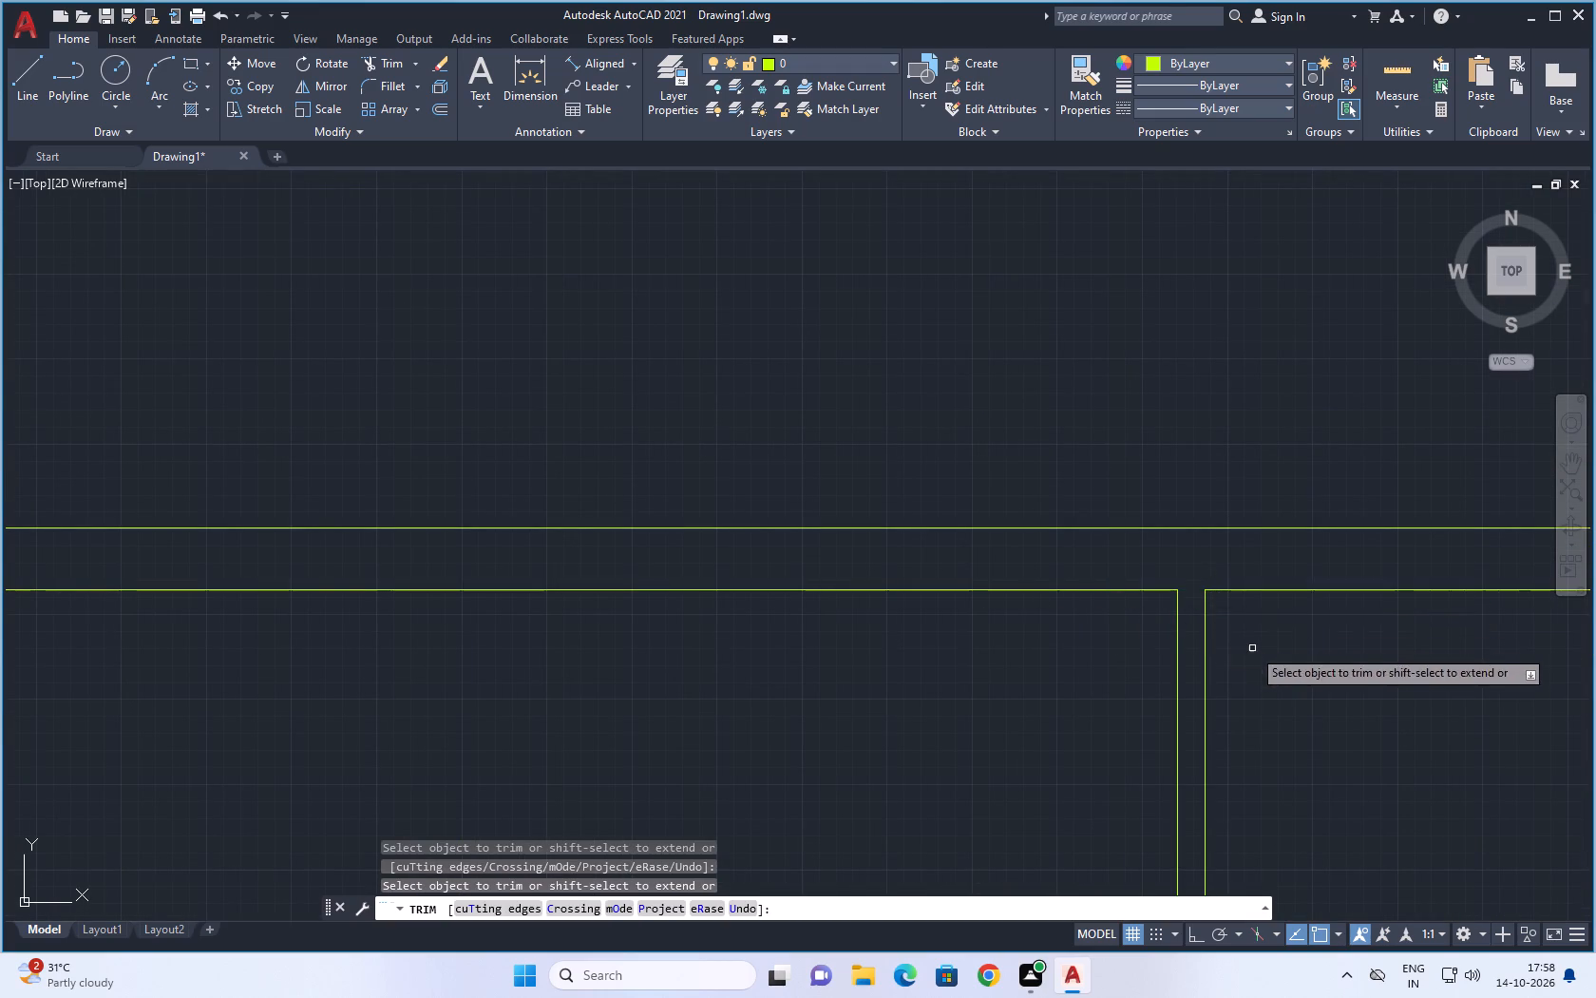
# Trim the right exterior wall's inner line at the short door stub below the stepped partition and at the next horizontal partition below.
pyautogui.scroll(-3, 1252, 653)
pyautogui.moveTo(1279, 720); pyautogui.dragTo(901, 429, button='middle')
pyautogui.scroll(2, 975, 513)
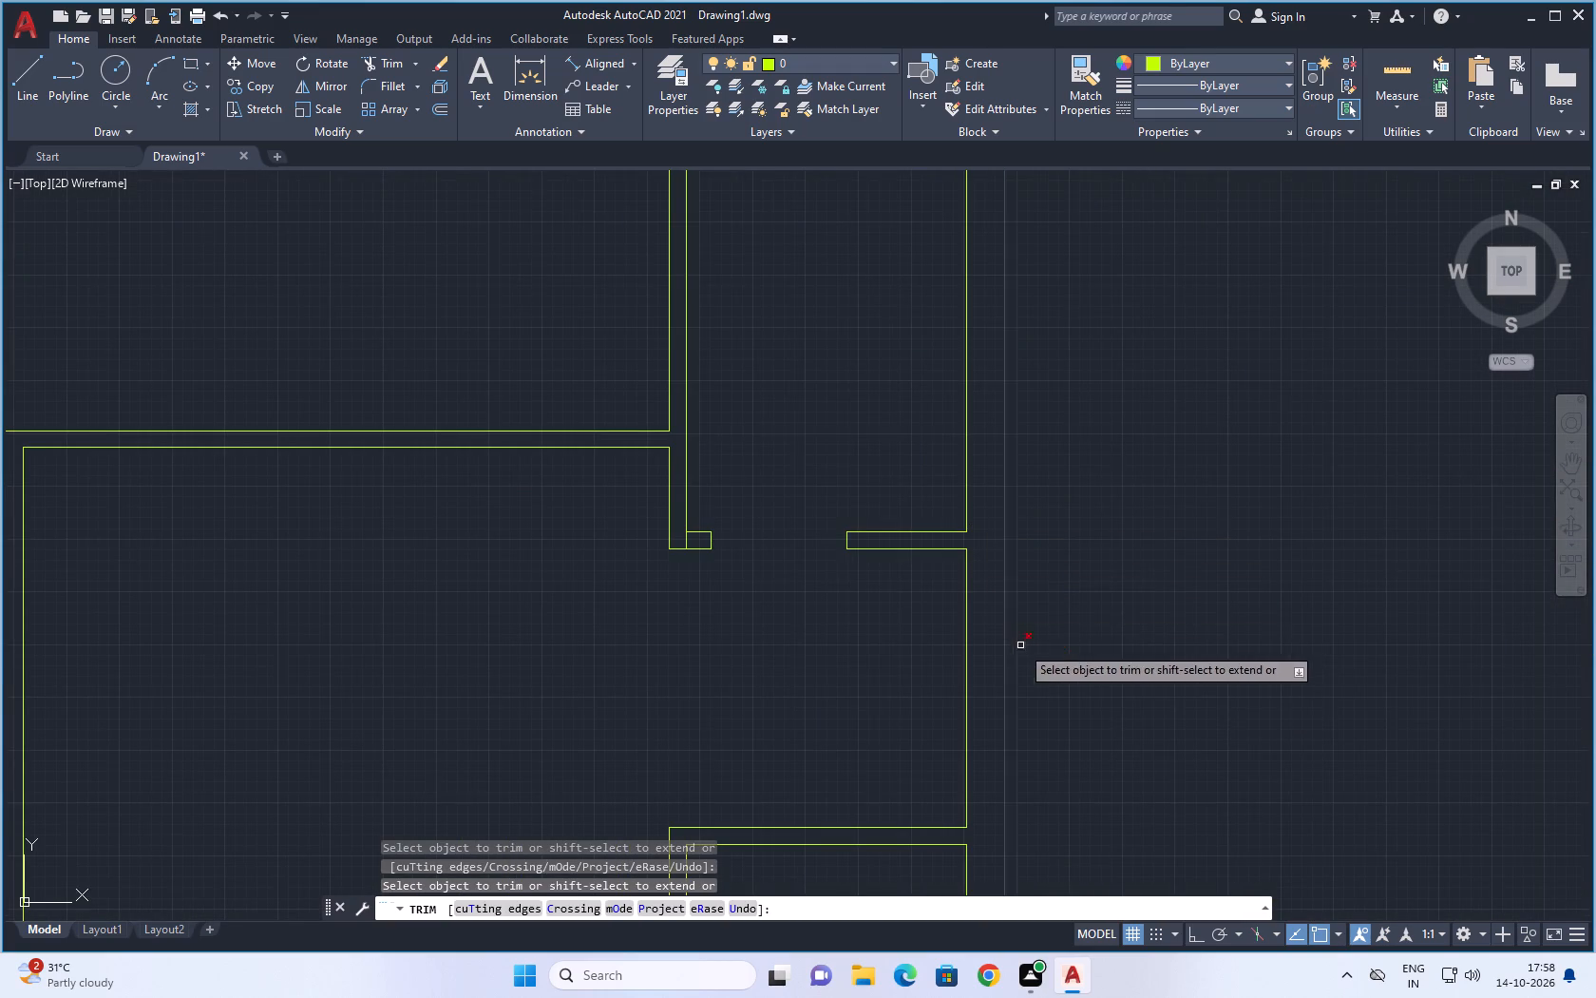
pyautogui.moveTo(1097, 679); pyautogui.dragTo(1130, 248, button='middle')
pyautogui.scroll(-2, 1125, 447)
pyautogui.moveTo(1133, 657); pyautogui.dragTo(1090, 442, button='middle')
pyautogui.scroll(6, 991, 409)
pyautogui.moveTo(1438, 579); pyautogui.dragTo(1529, 587)
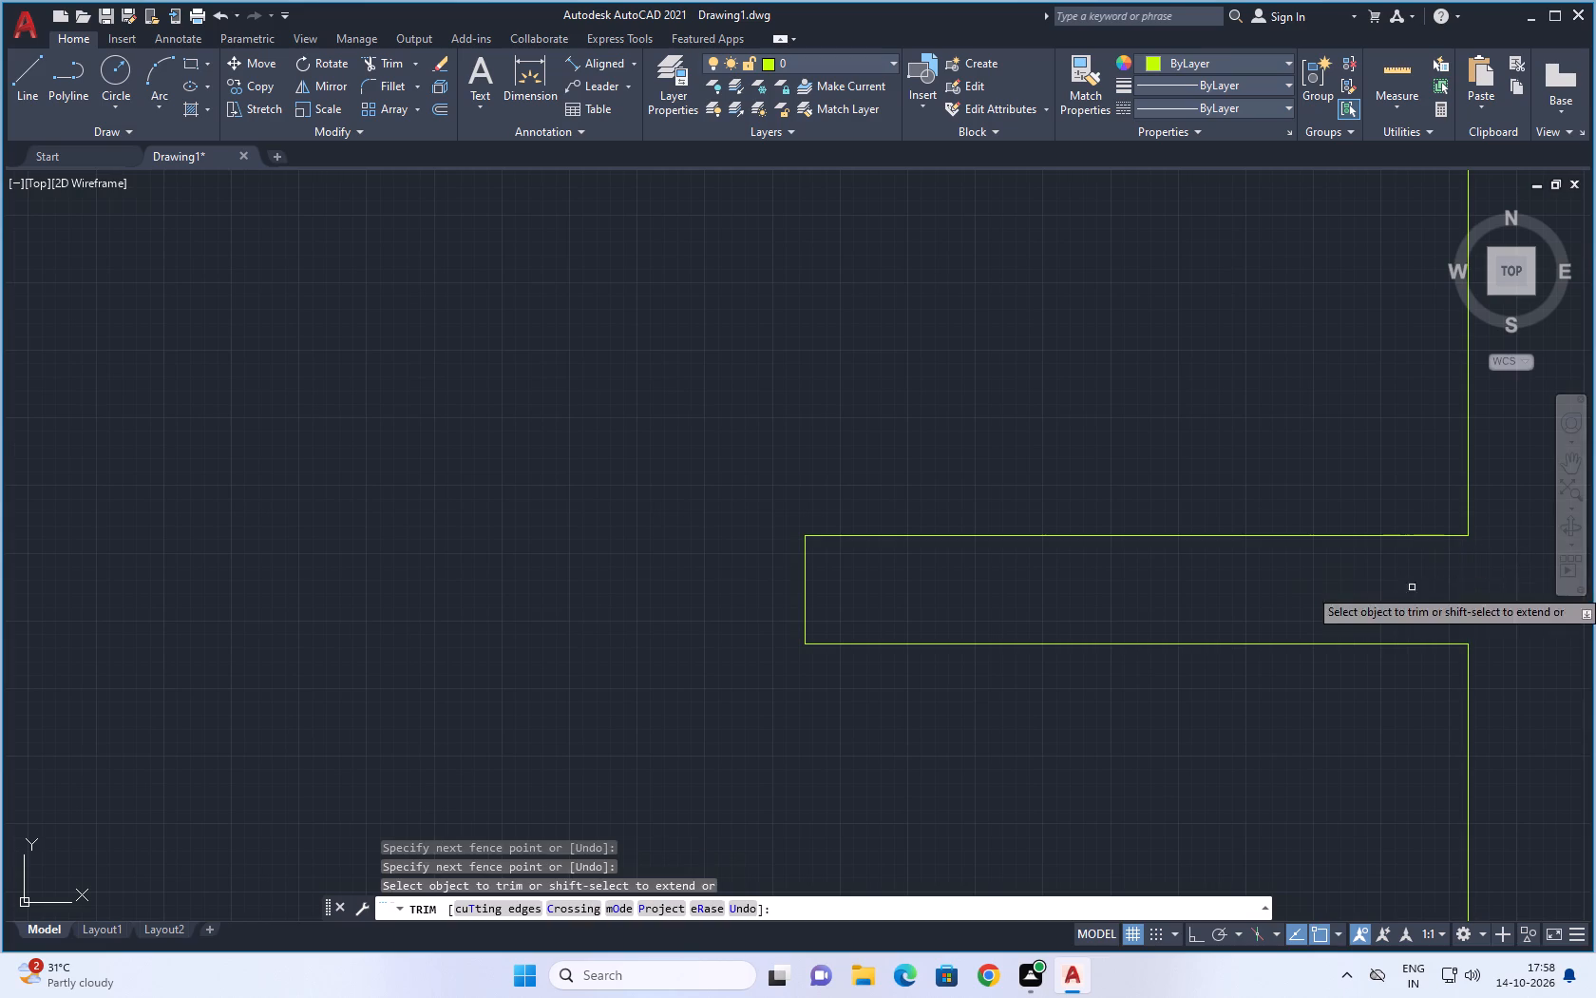
pyautogui.scroll(-5, 866, 378)
pyautogui.moveTo(732, 471); pyautogui.dragTo(760, 363, button='middle')
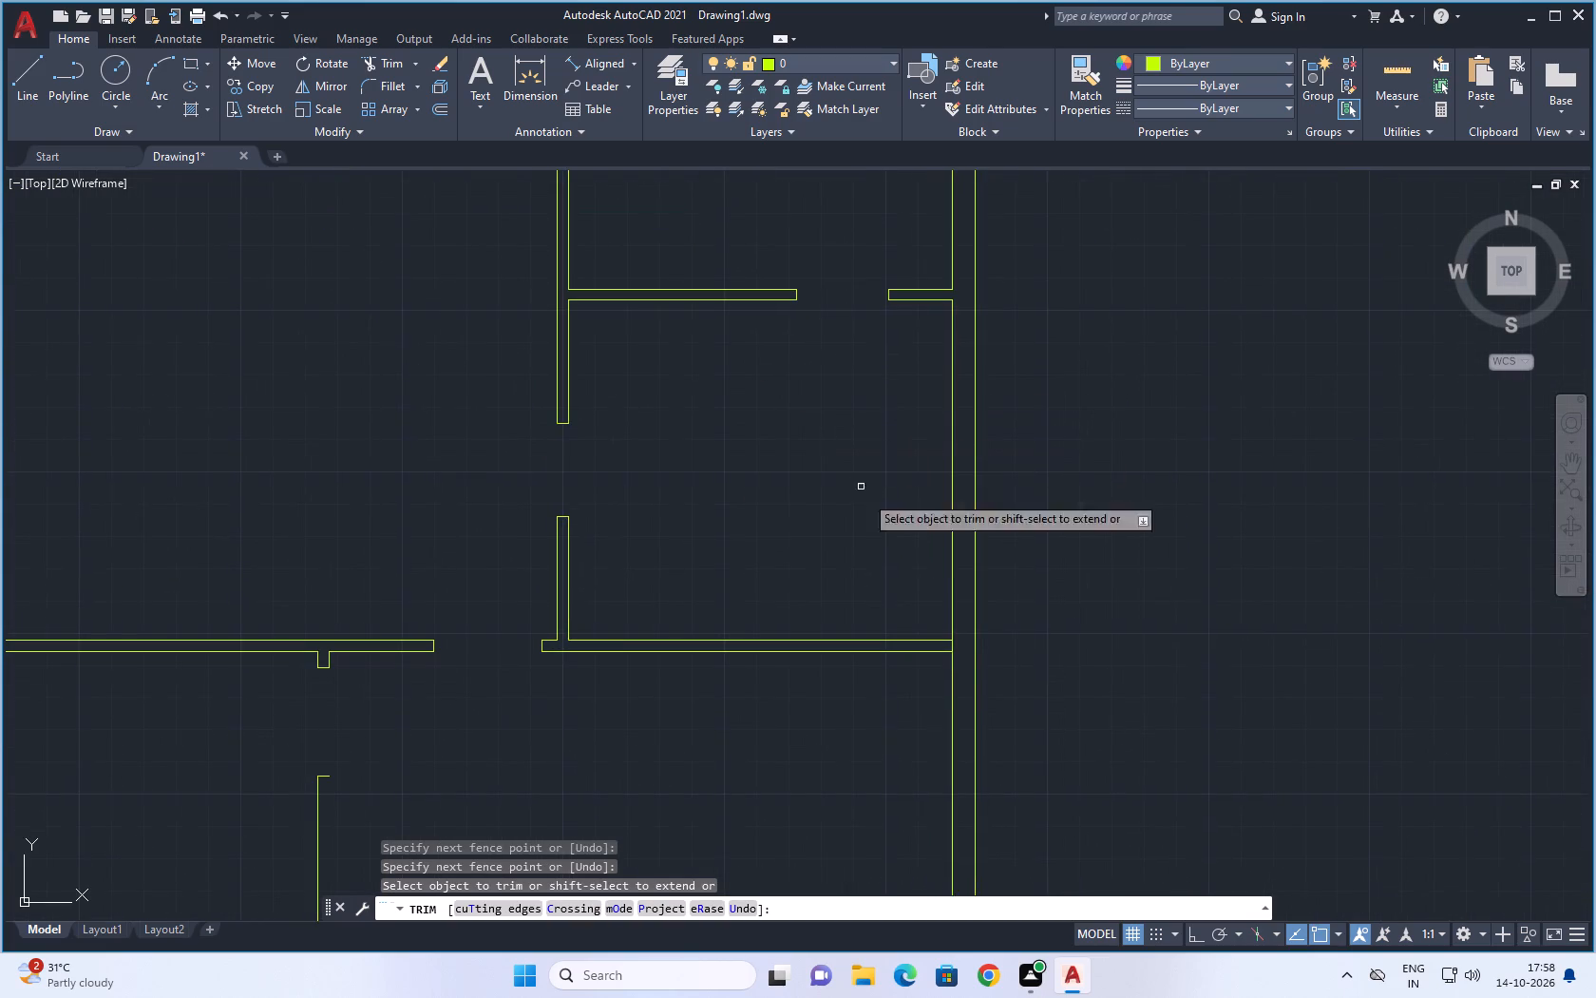
pyautogui.scroll(3, 942, 670)
pyautogui.moveTo(950, 595); pyautogui.dragTo(975, 595)
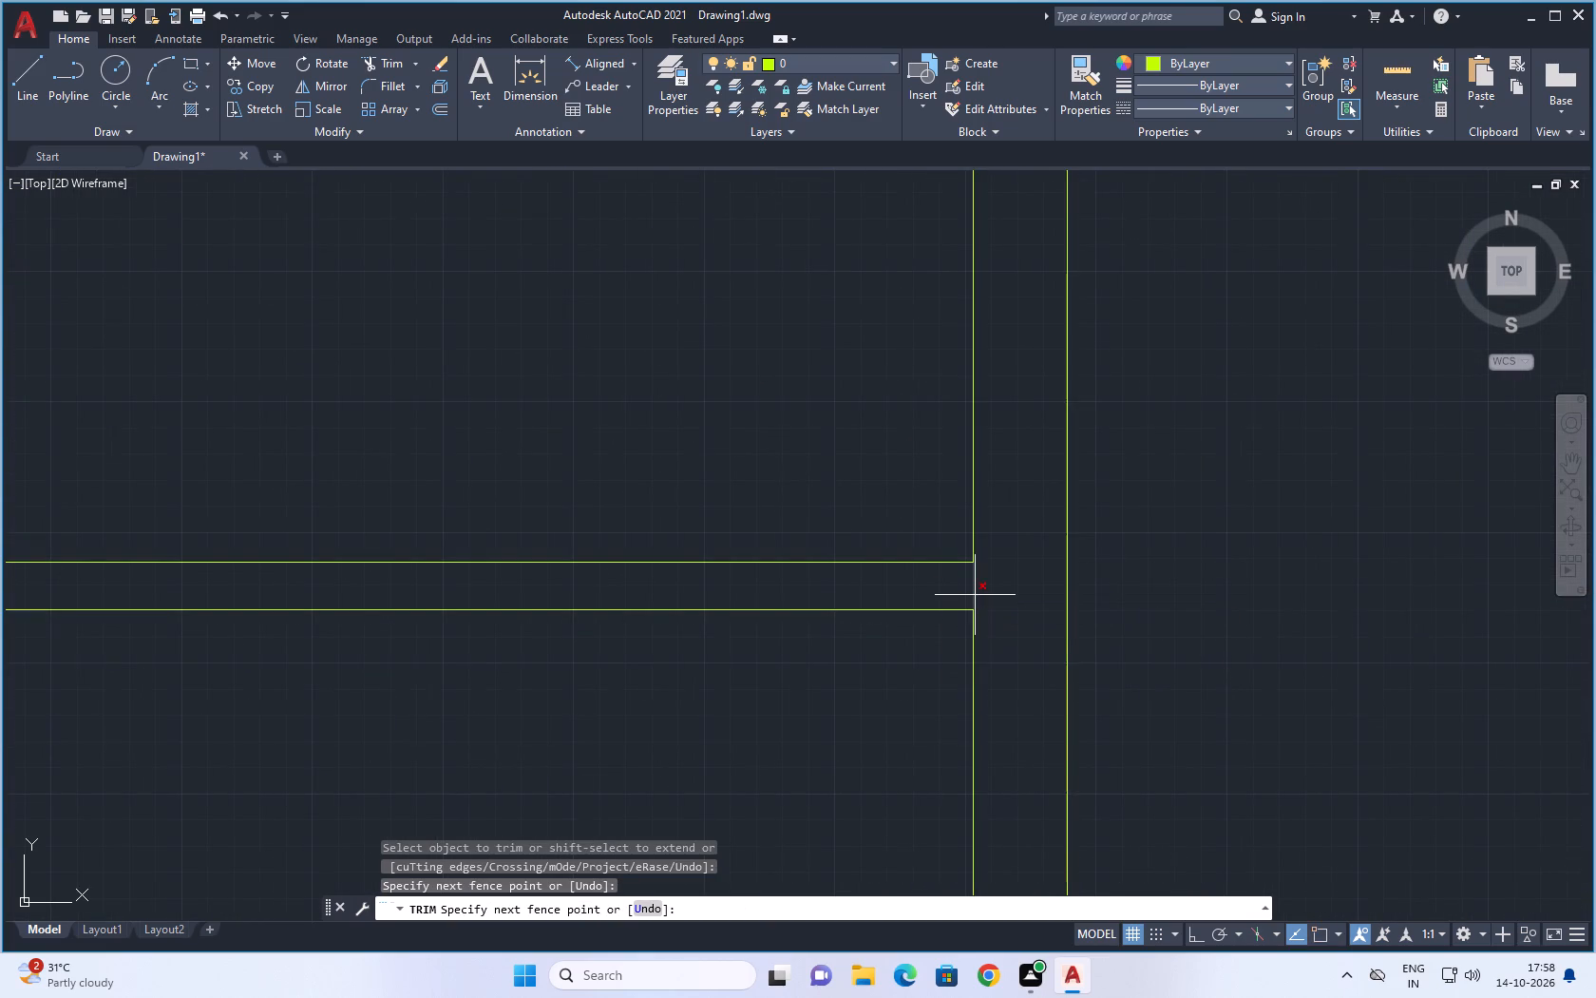
pyautogui.moveTo(975, 595); pyautogui.dragTo(985, 593)
# Trim the left exterior wall's inner line where the third horizontal partition from the top meets it.
pyautogui.scroll(-6, 940, 675)
pyautogui.moveTo(1032, 656); pyautogui.dragTo(1035, 644, button='middle')
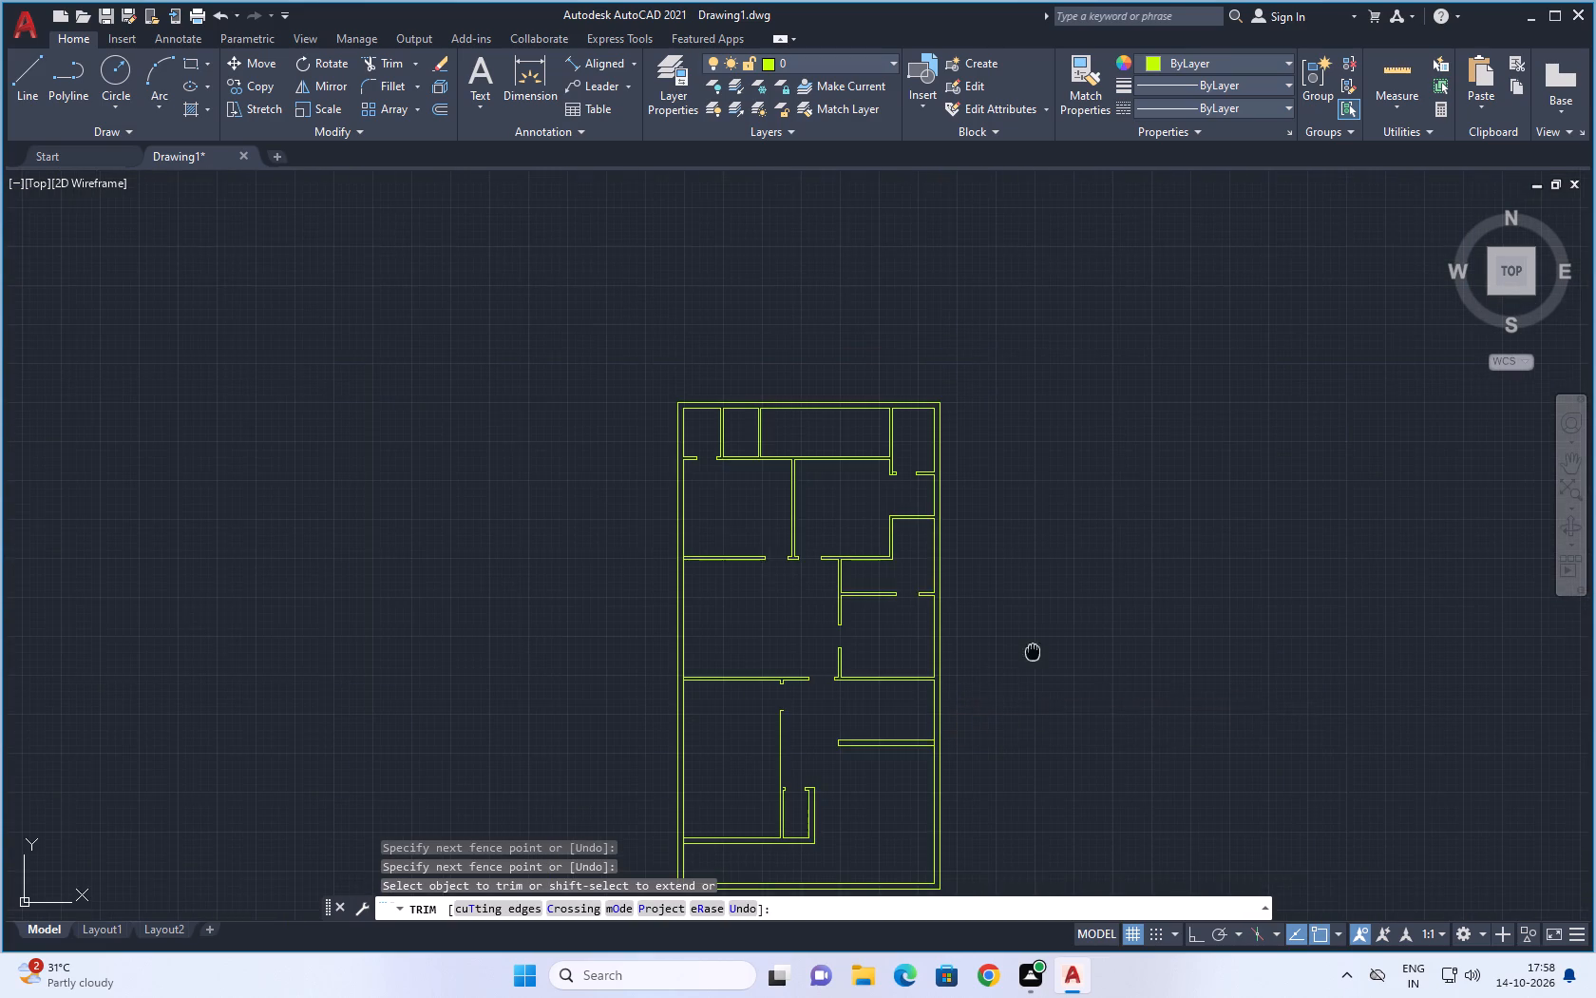
pyautogui.moveTo(1035, 644); pyautogui.dragTo(1116, 495, button='middle')
pyautogui.scroll(4, 752, 681)
pyautogui.scroll(2, 850, 690)
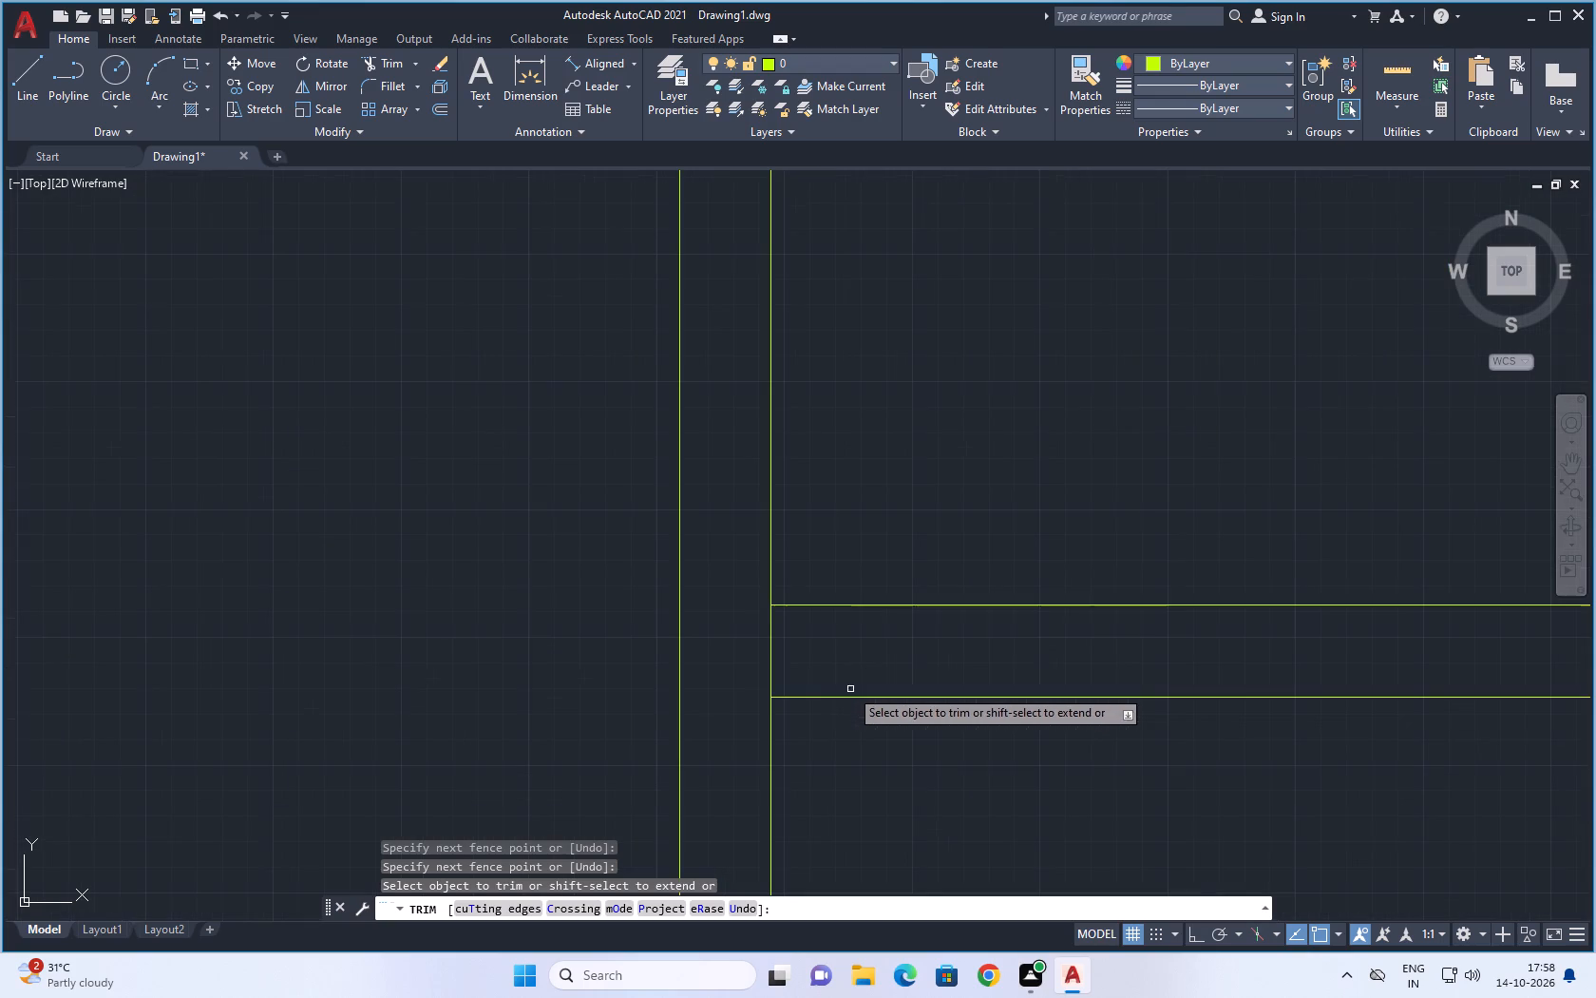
pyautogui.scroll(-3, 854, 509)
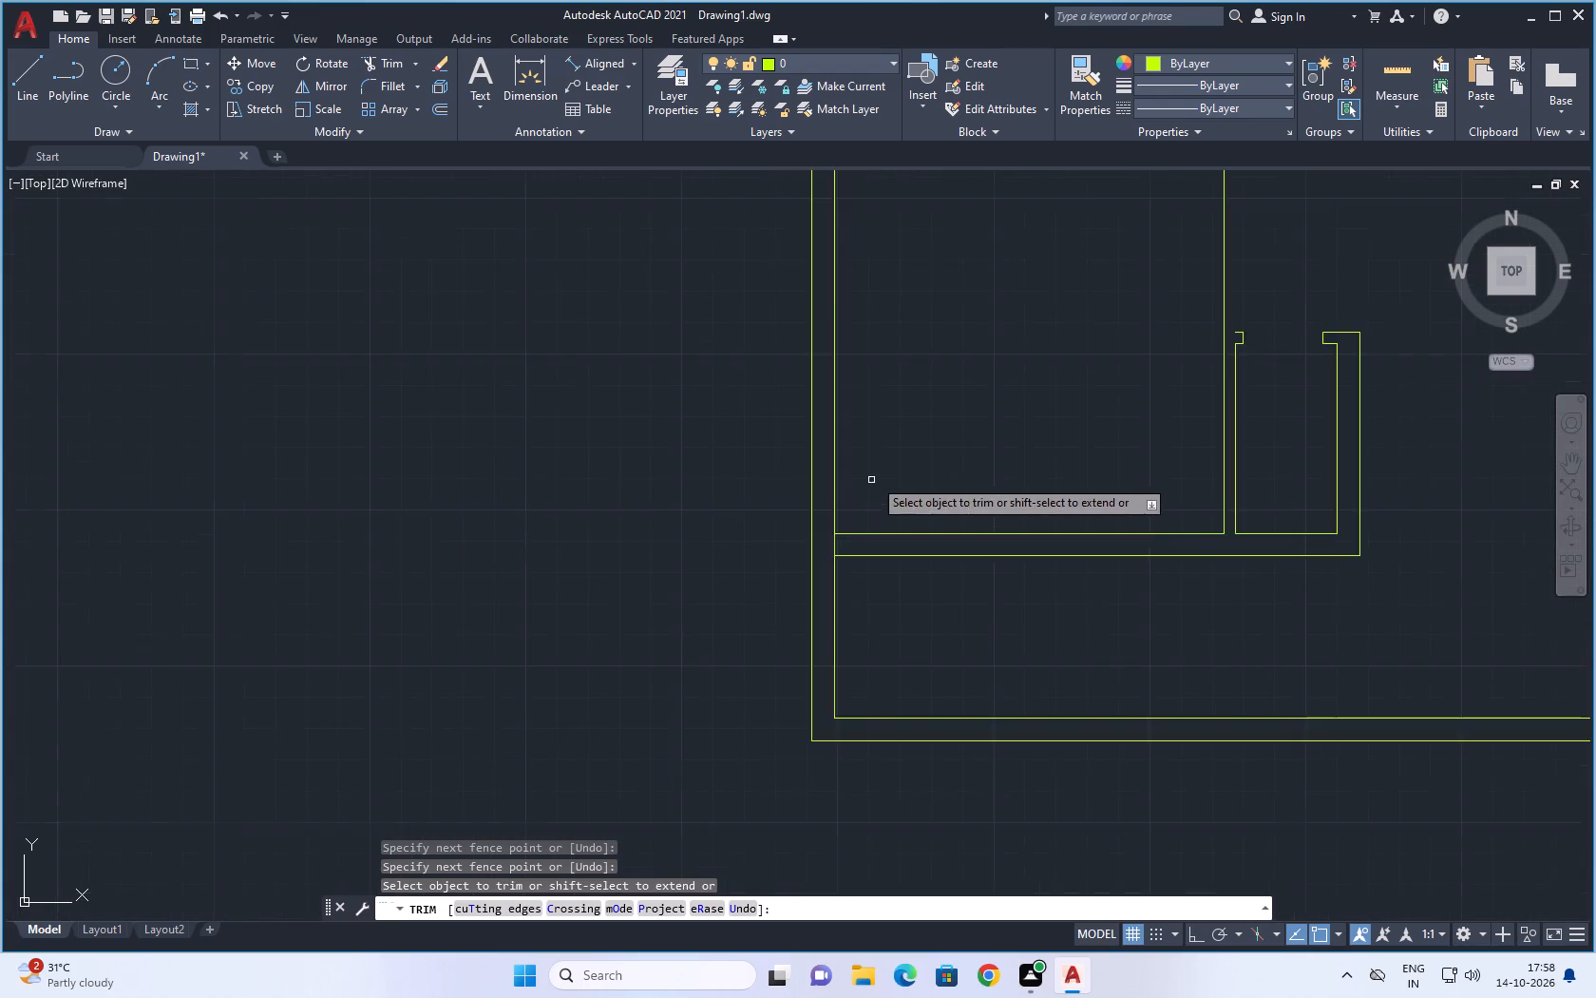
pyautogui.scroll(-2, 873, 478)
pyautogui.moveTo(920, 403); pyautogui.dragTo(887, 692, button='middle')
pyautogui.scroll(-1, 899, 592)
pyautogui.scroll(1, 887, 692)
pyautogui.scroll(5, 840, 505)
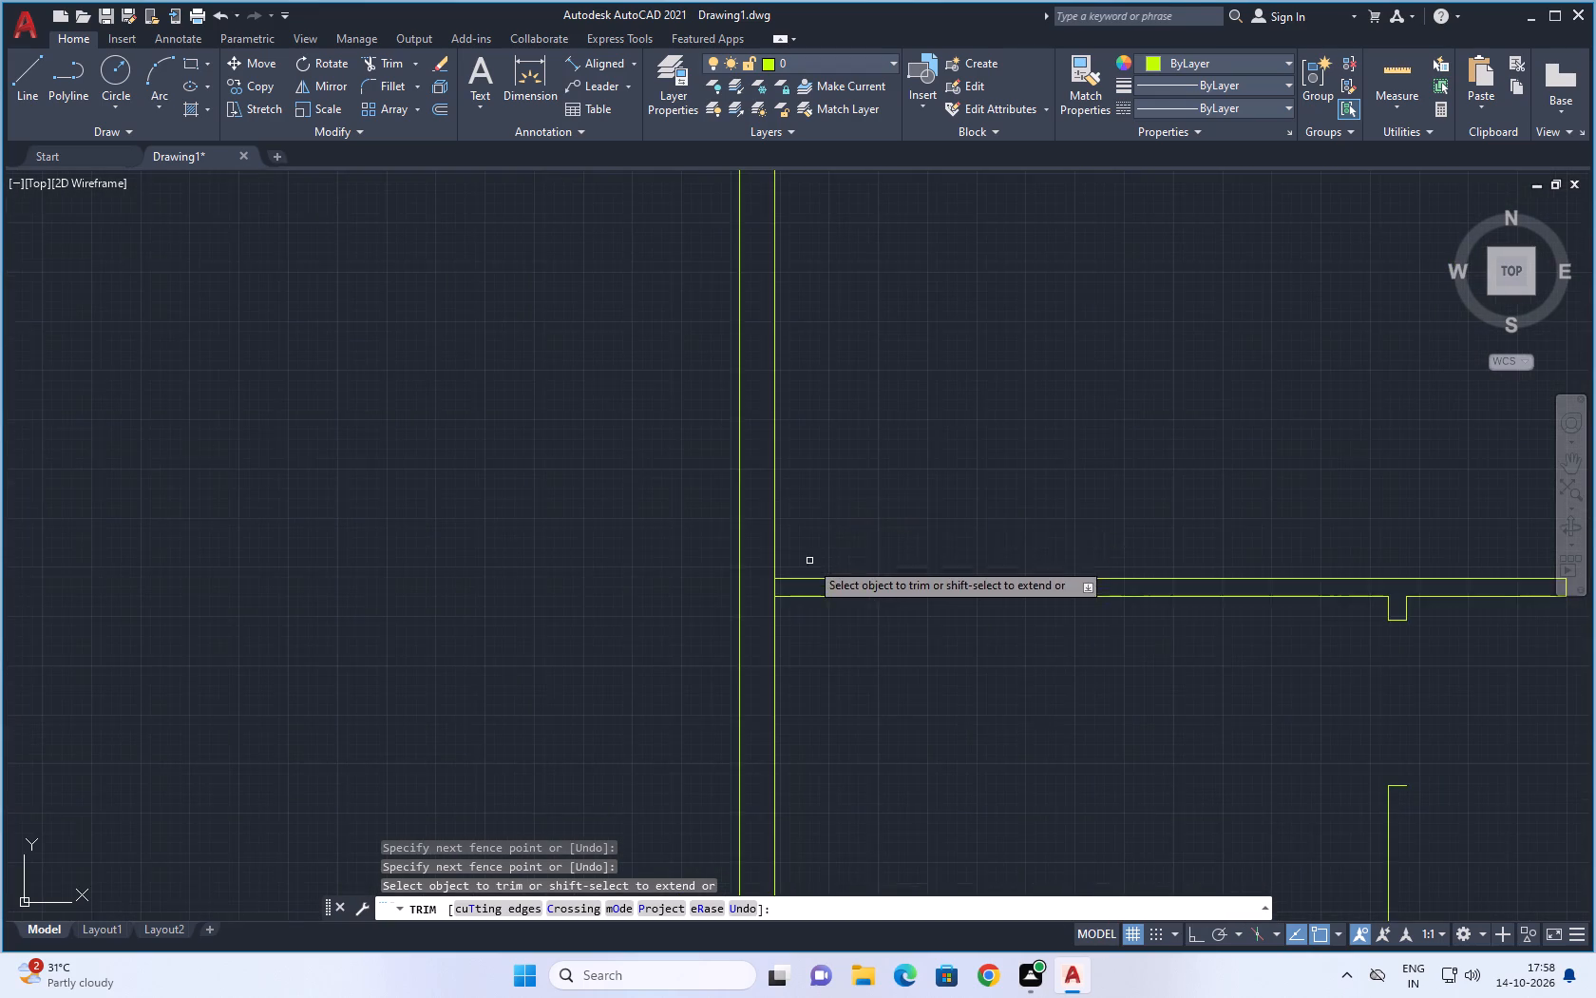
pyautogui.moveTo(704, 627); pyautogui.dragTo(750, 635)
# Trim the left exterior wall's inner line where the second horizontal partition from the top meets it.
pyautogui.scroll(-6, 800, 514)
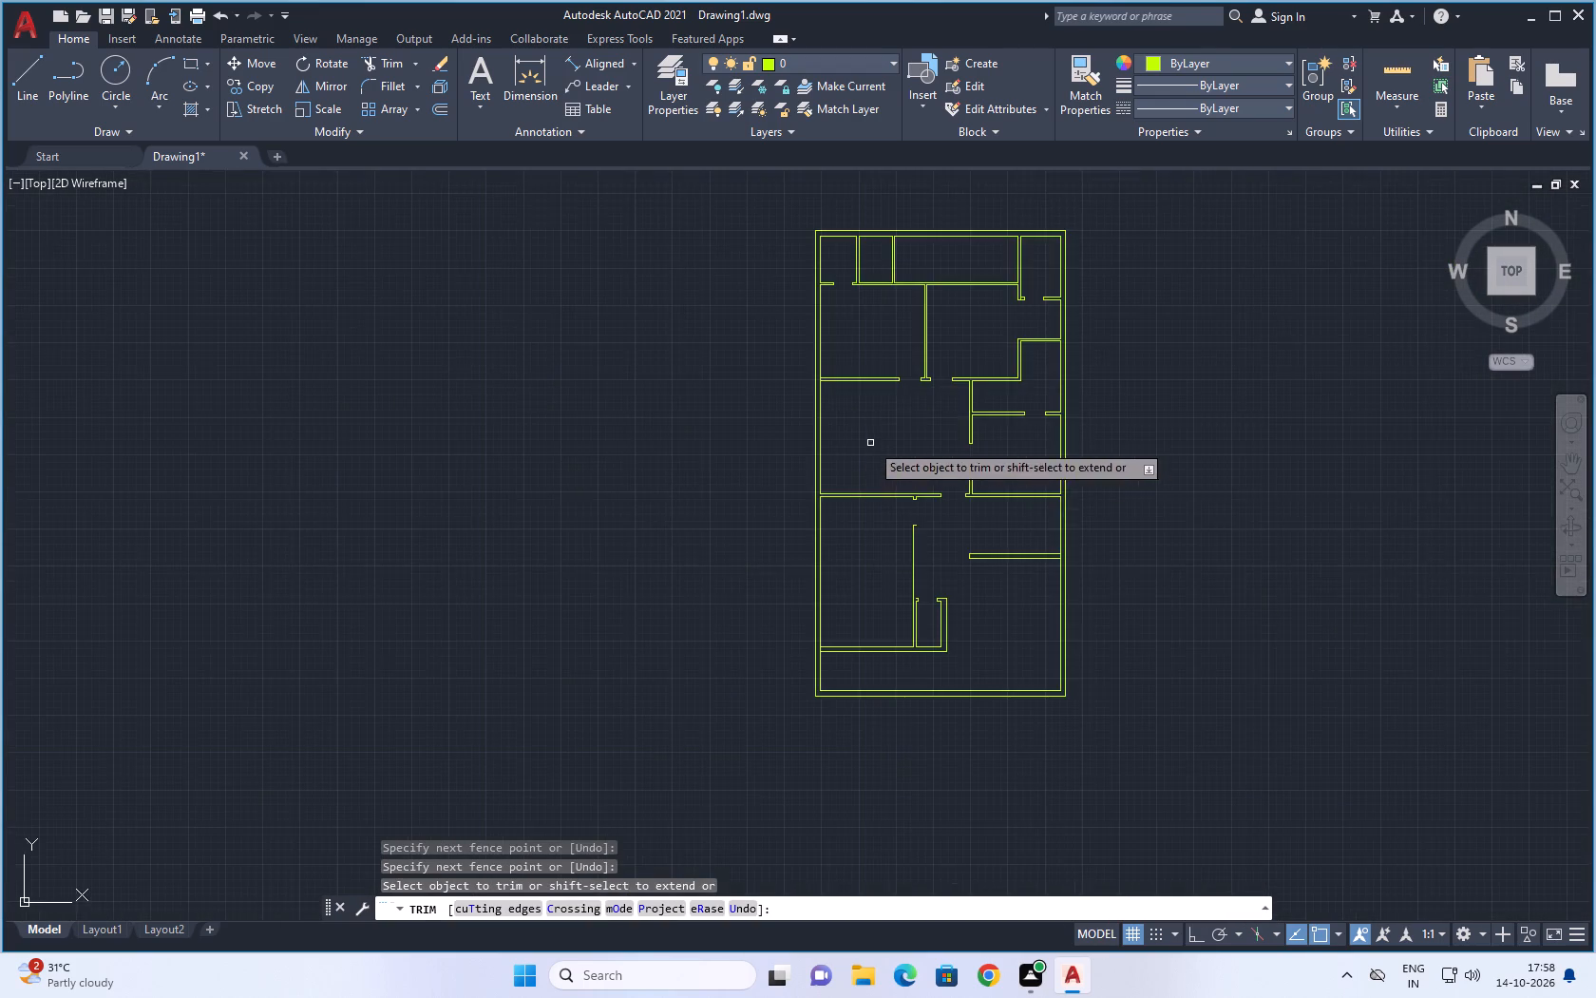
pyautogui.moveTo(870, 443); pyautogui.dragTo(844, 587, button='middle')
pyautogui.scroll(4, 810, 550)
pyautogui.scroll(3, 646, 416)
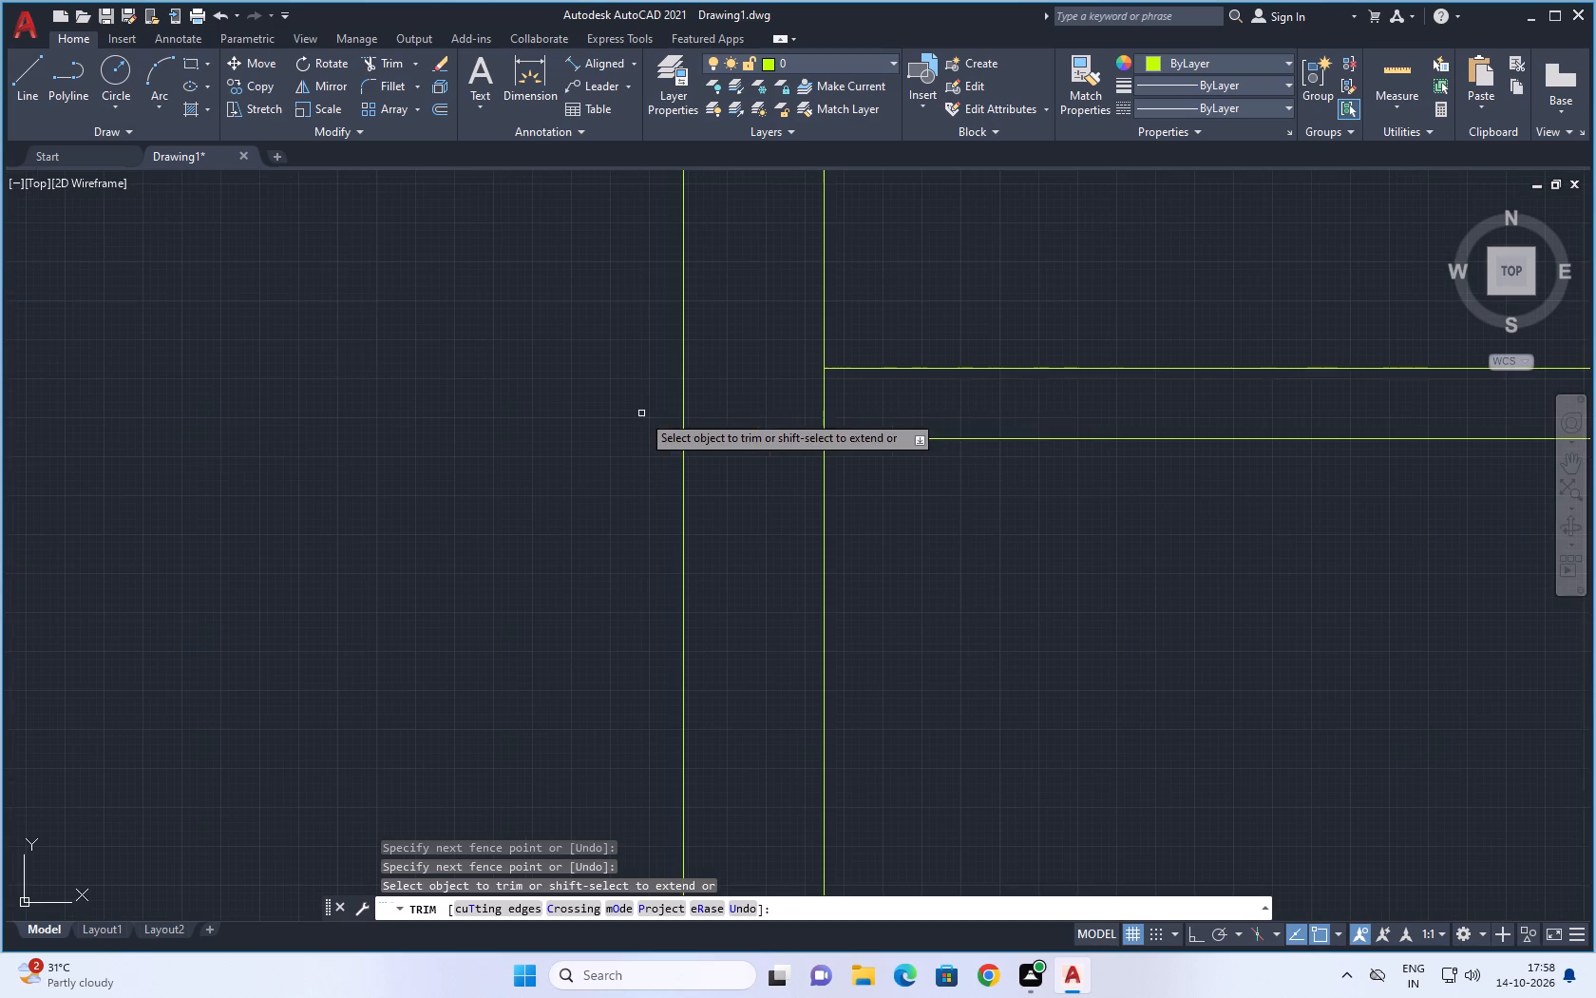
pyautogui.moveTo(777, 401); pyautogui.dragTo(857, 413)
pyautogui.scroll(-5, 866, 498)
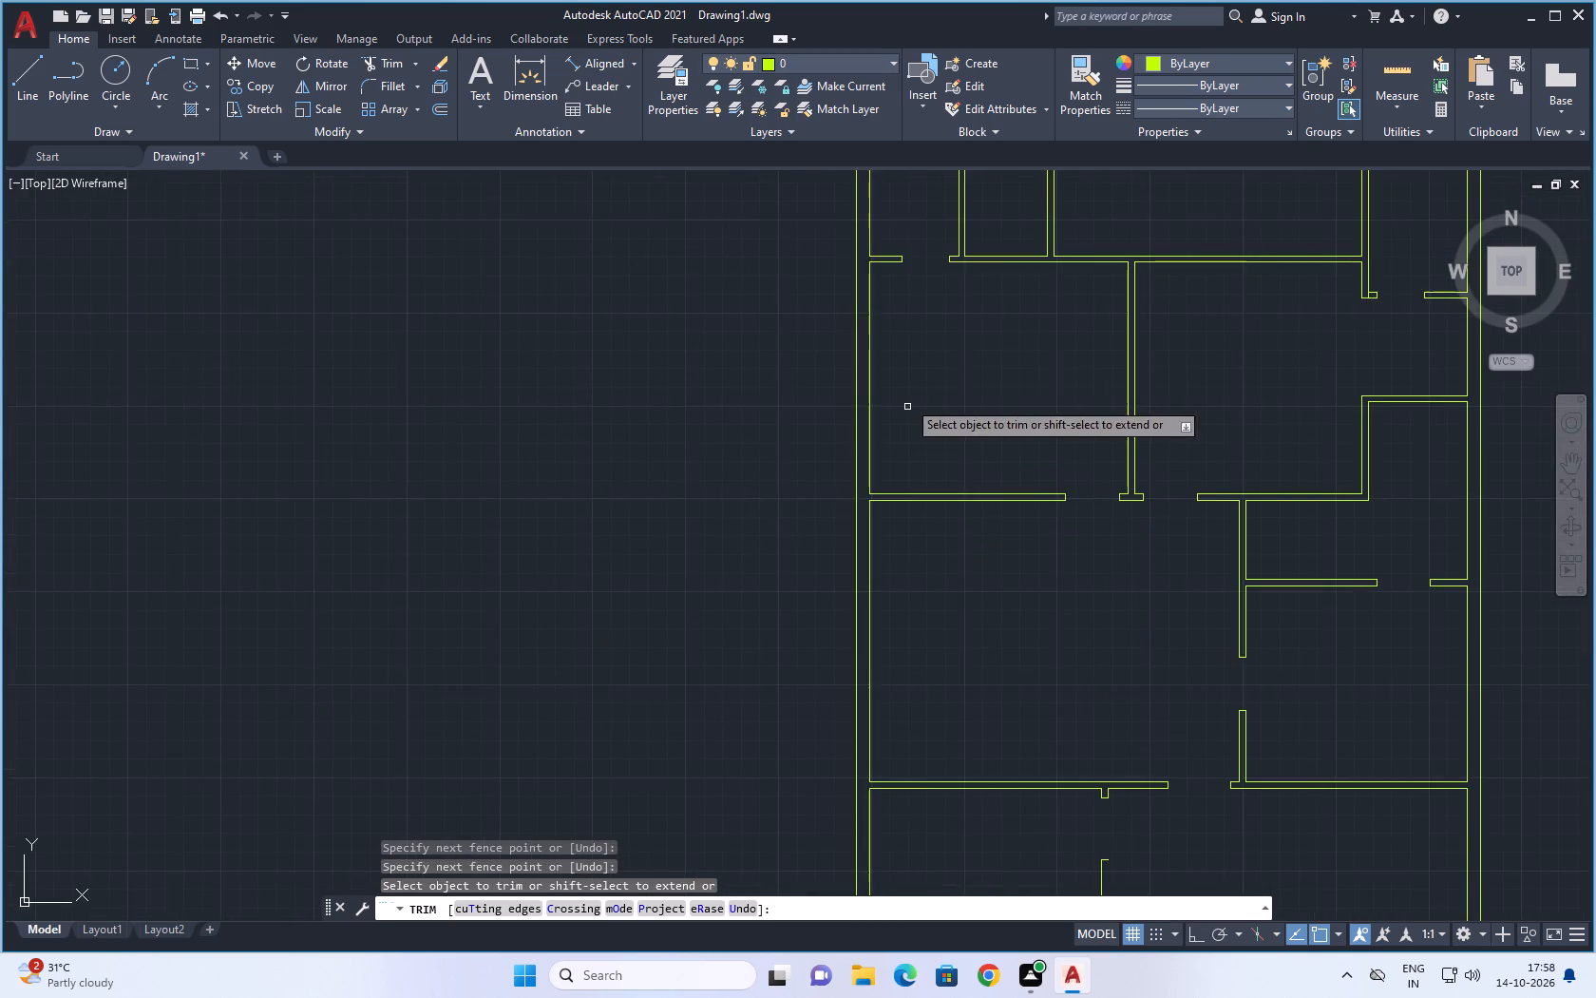
# Check the wall junctions from the upper-left rooms down to the bottom of the plan and end the Trim command.
pyautogui.moveTo(911, 363); pyautogui.dragTo(870, 591, button='middle')
pyautogui.scroll(1, 862, 545)
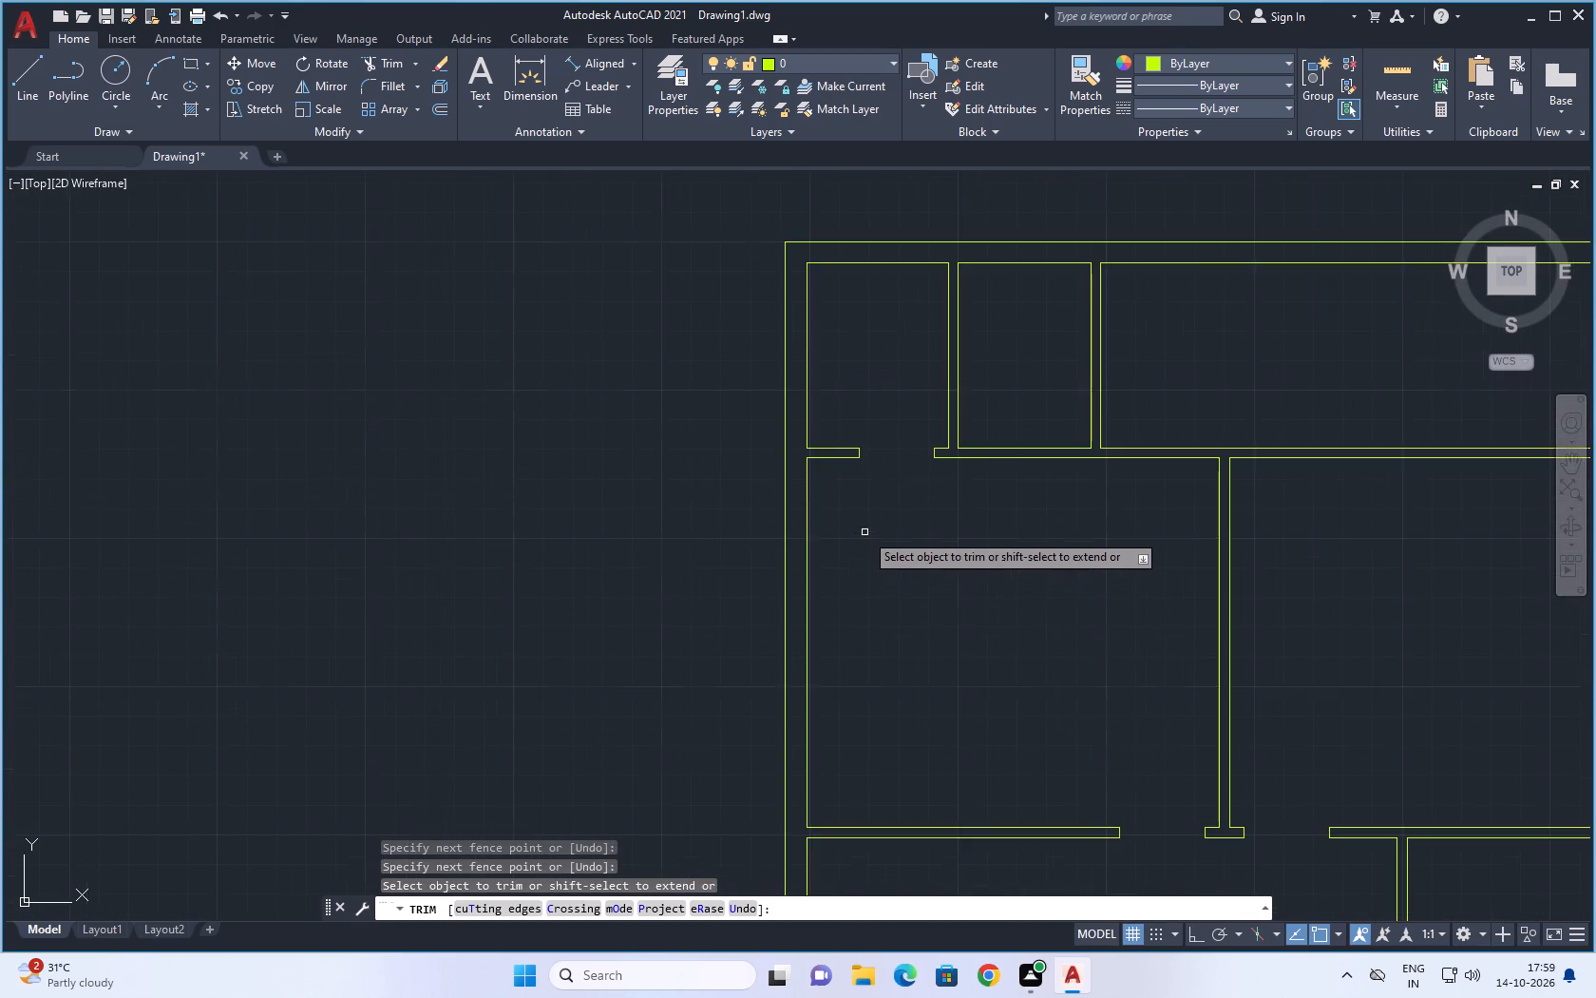
pyautogui.scroll(1, 864, 532)
pyautogui.scroll(-5, 874, 524)
pyautogui.moveTo(905, 580); pyautogui.dragTo(864, 372, button='middle')
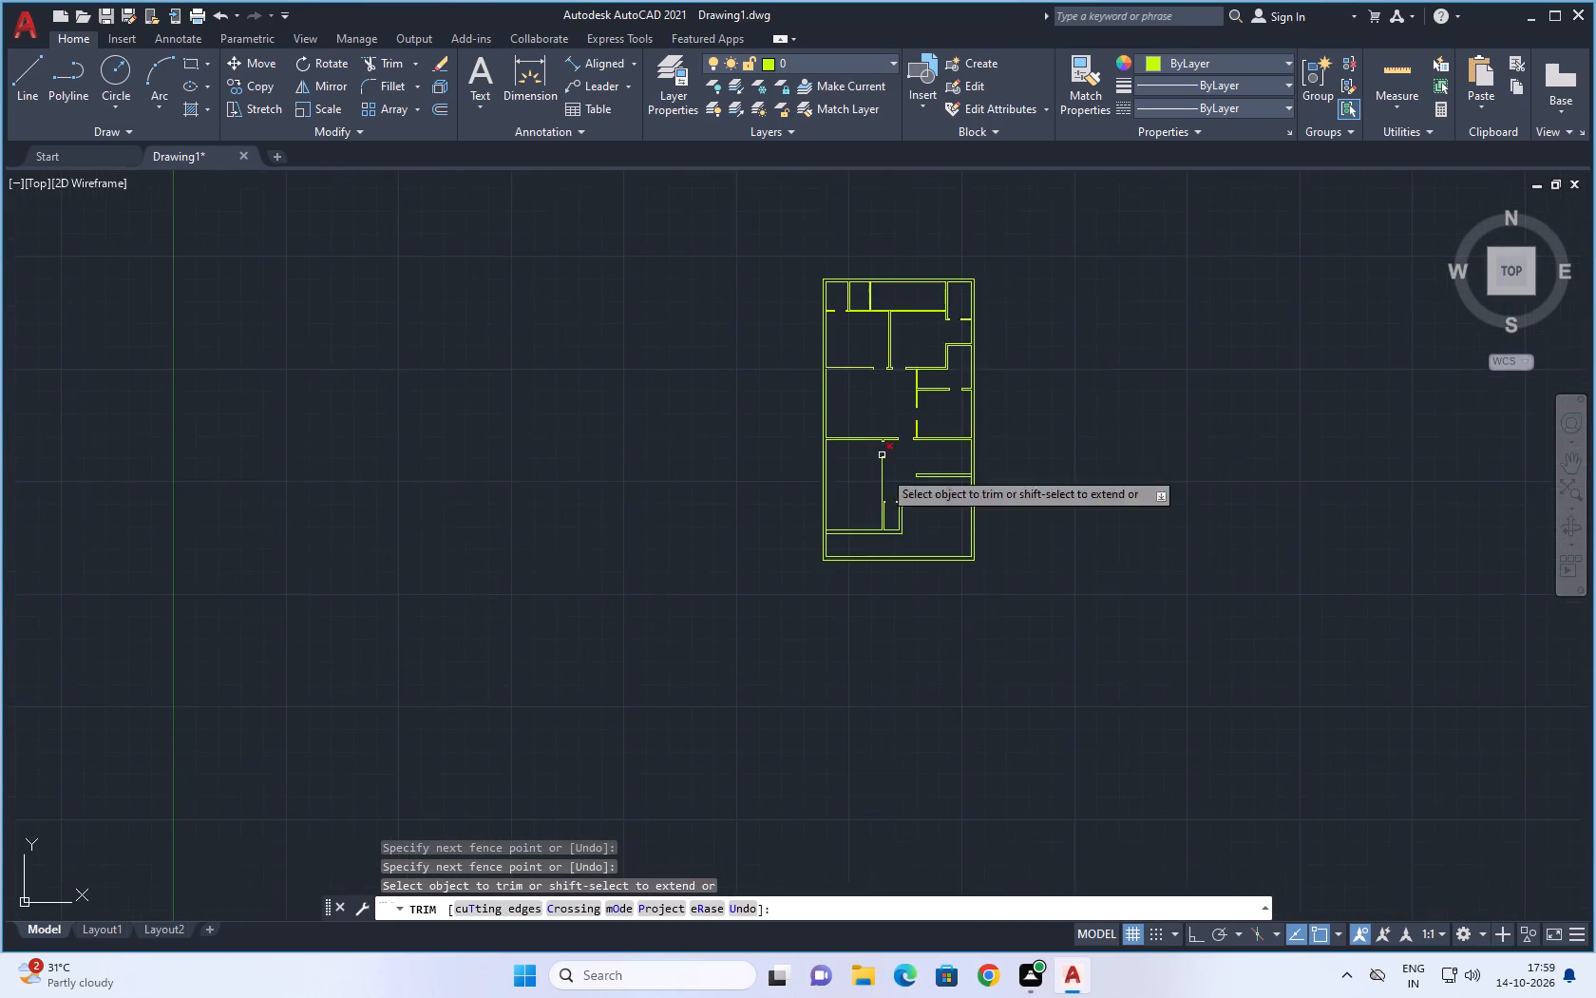
pyautogui.scroll(3, 889, 515)
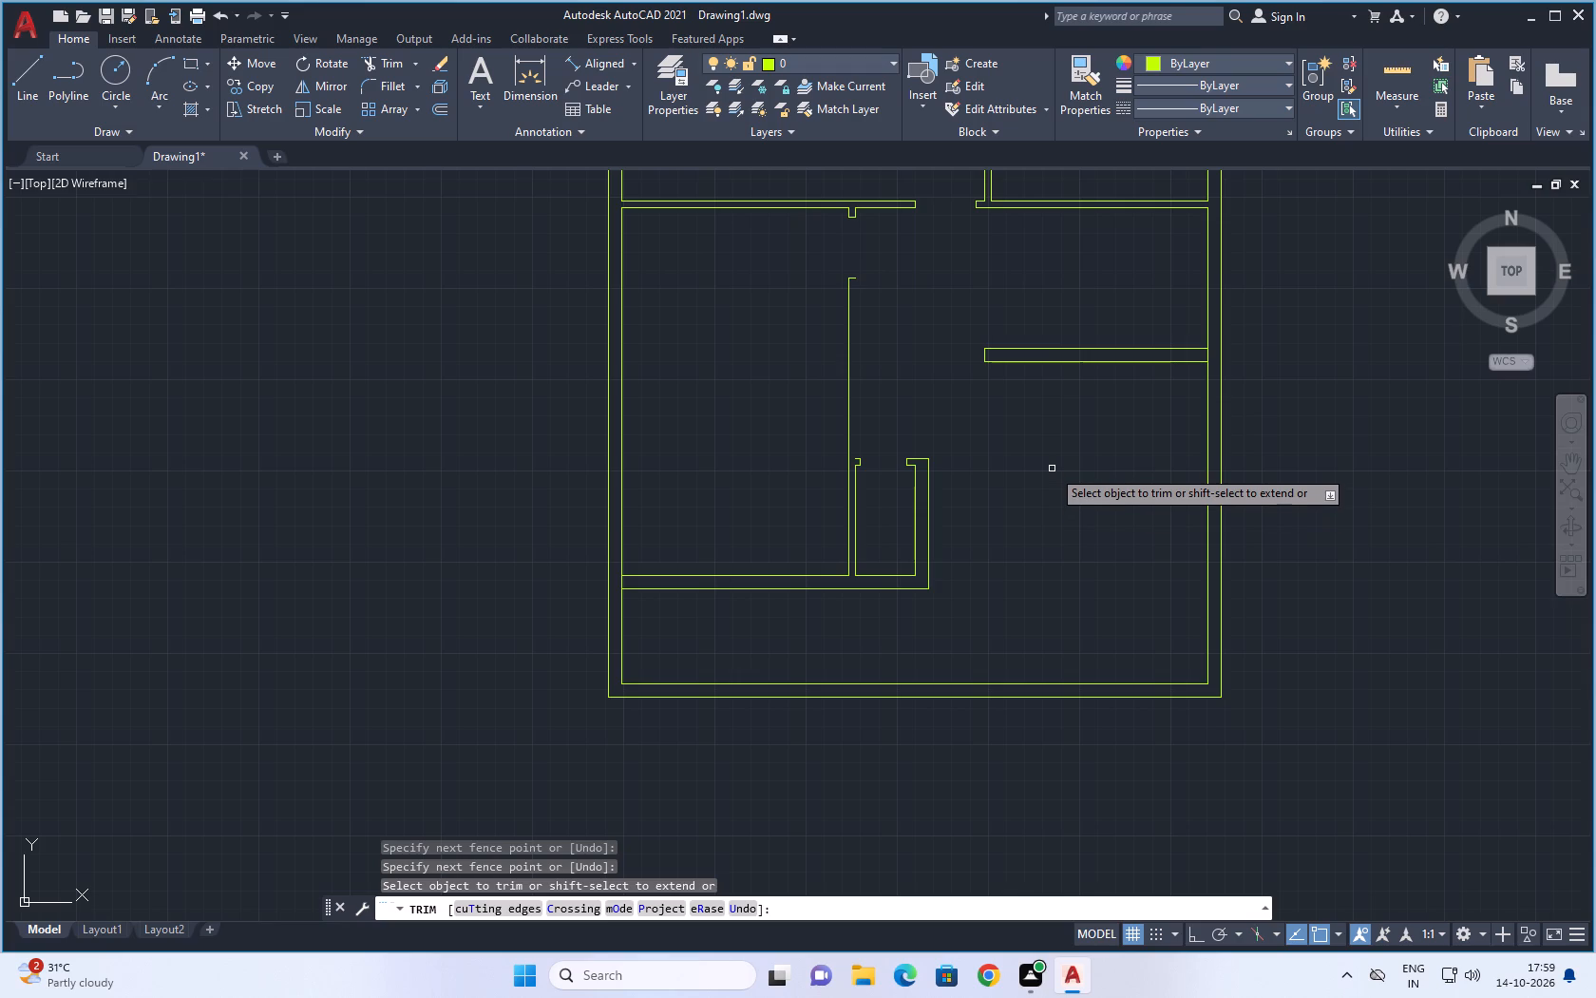
pyautogui.press('Escape')
pyautogui.press('Escape')
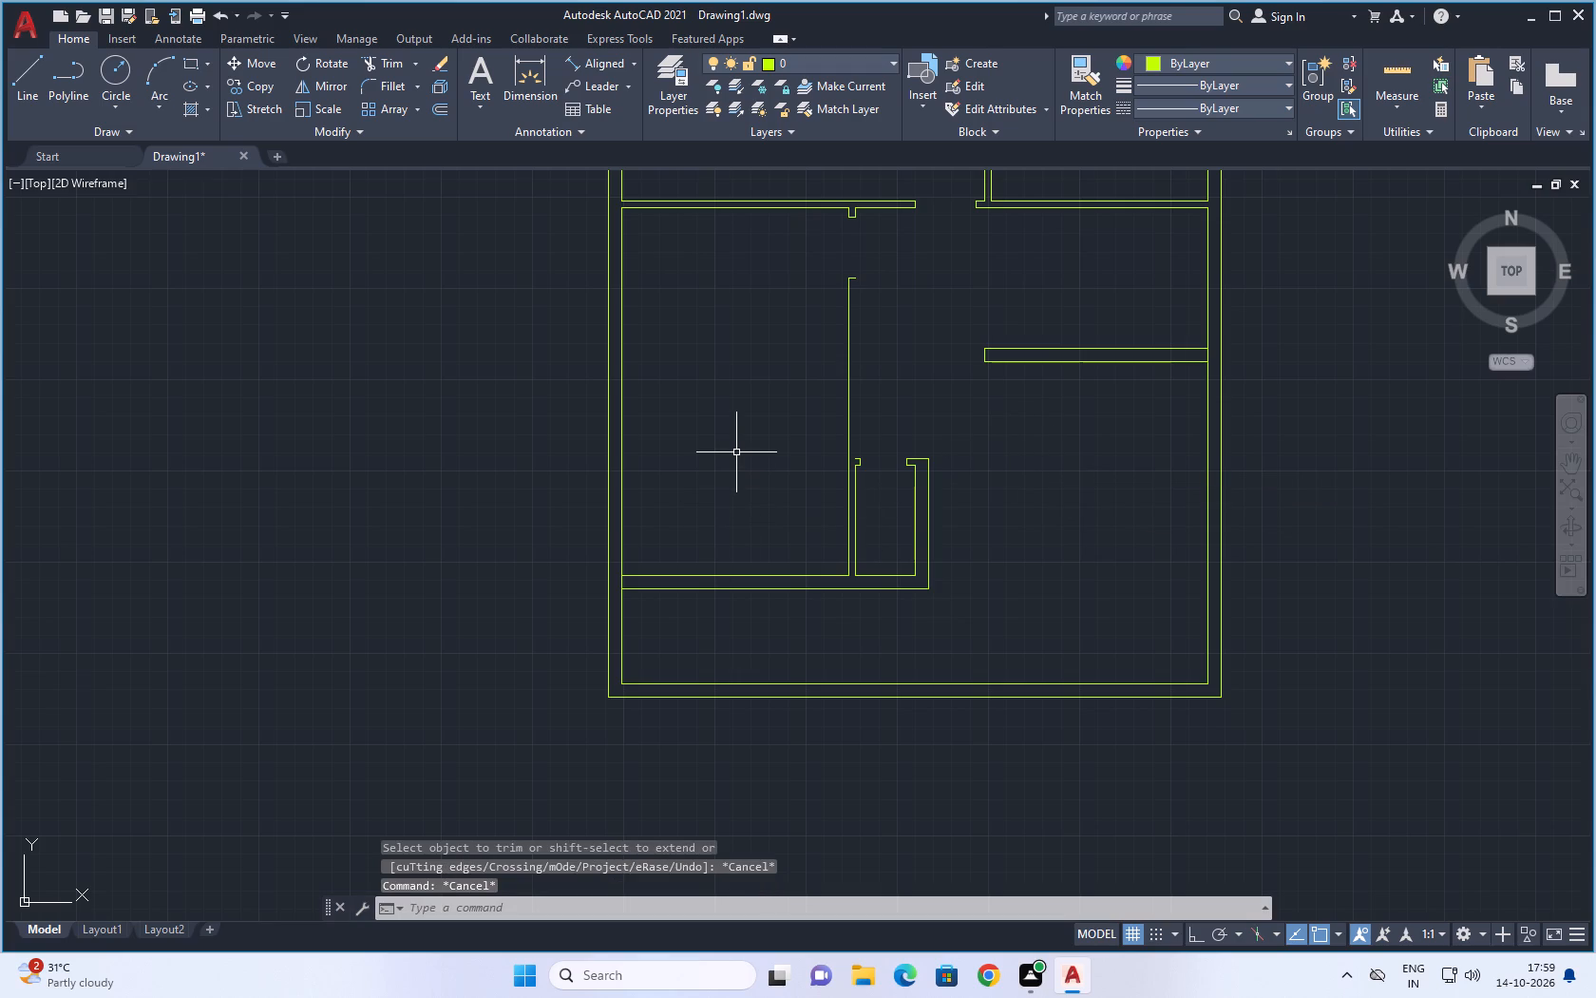
# Extend the lower line of the bottom-left horizontal partition to the left exterior wall's outer line.
pyautogui.write('EX')
pyautogui.press('space')
pyautogui.scroll(1, 646, 592)
pyautogui.click(646, 592)
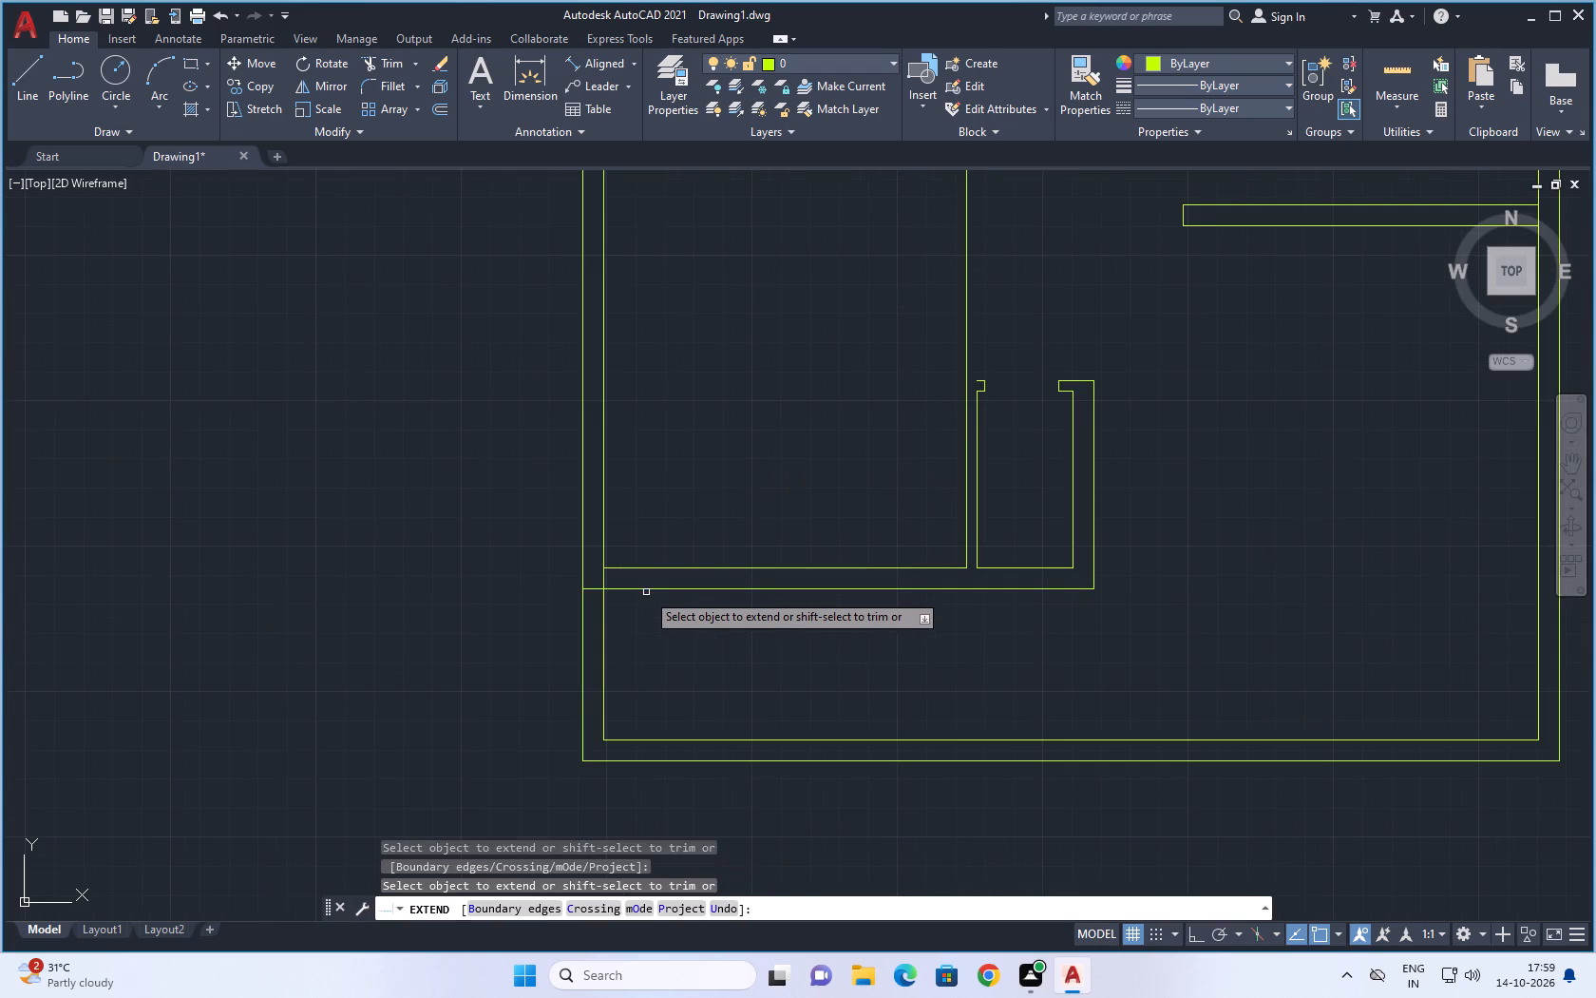
pyautogui.press('Escape')
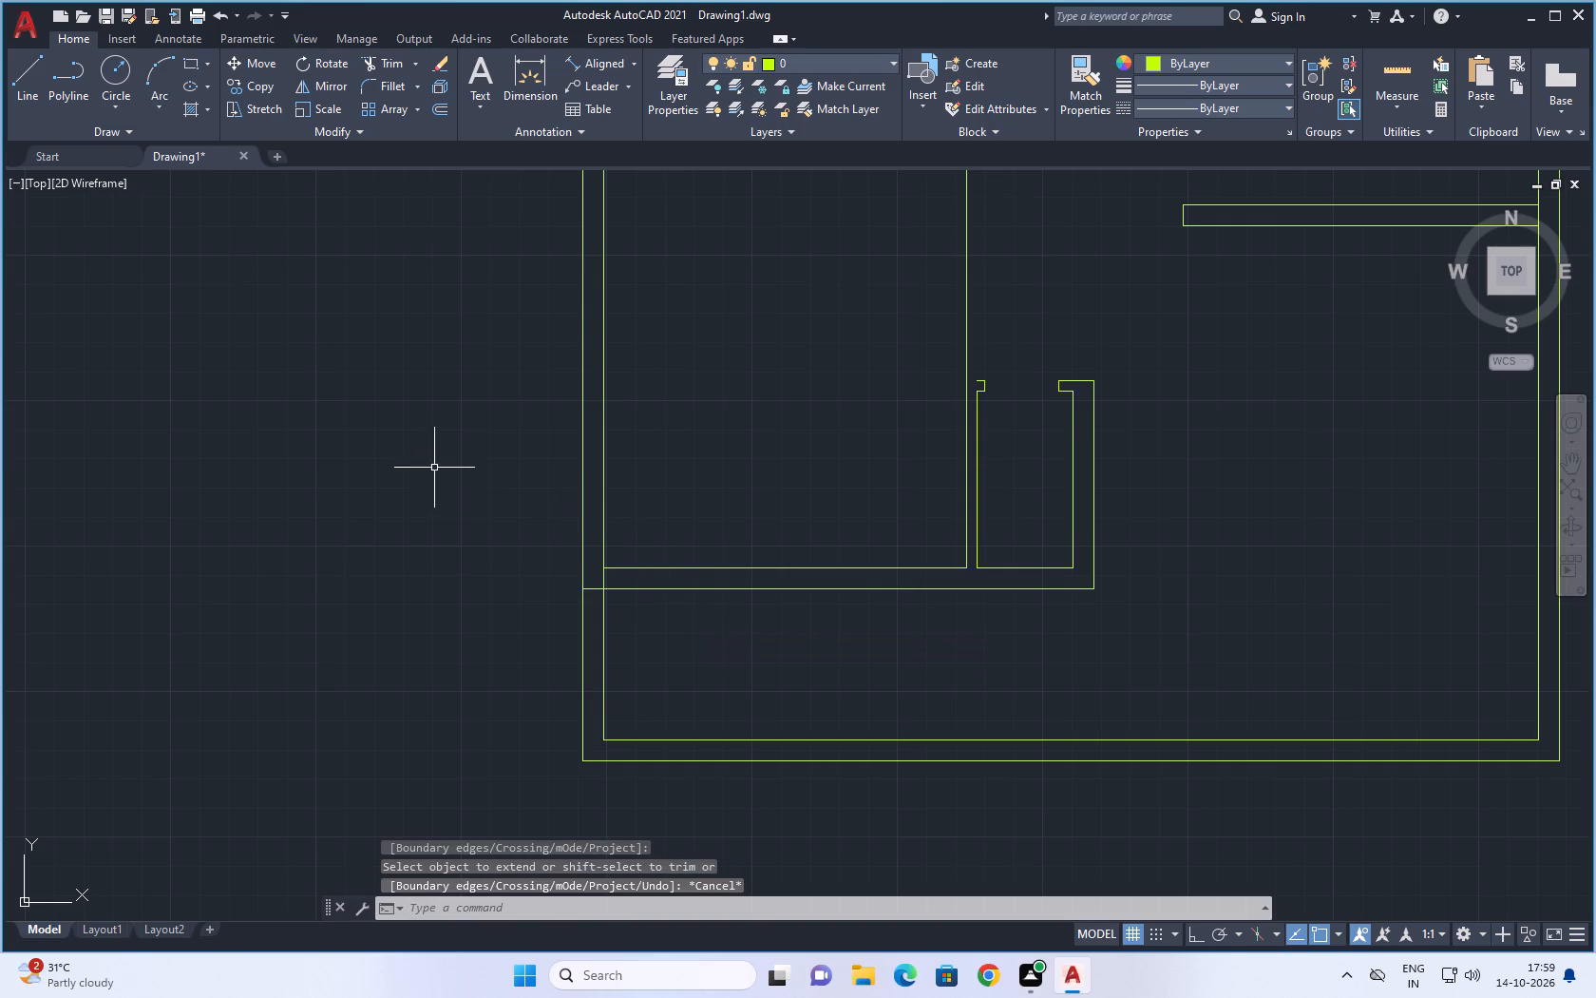
pyautogui.press('Escape')
pyautogui.press('Escape')
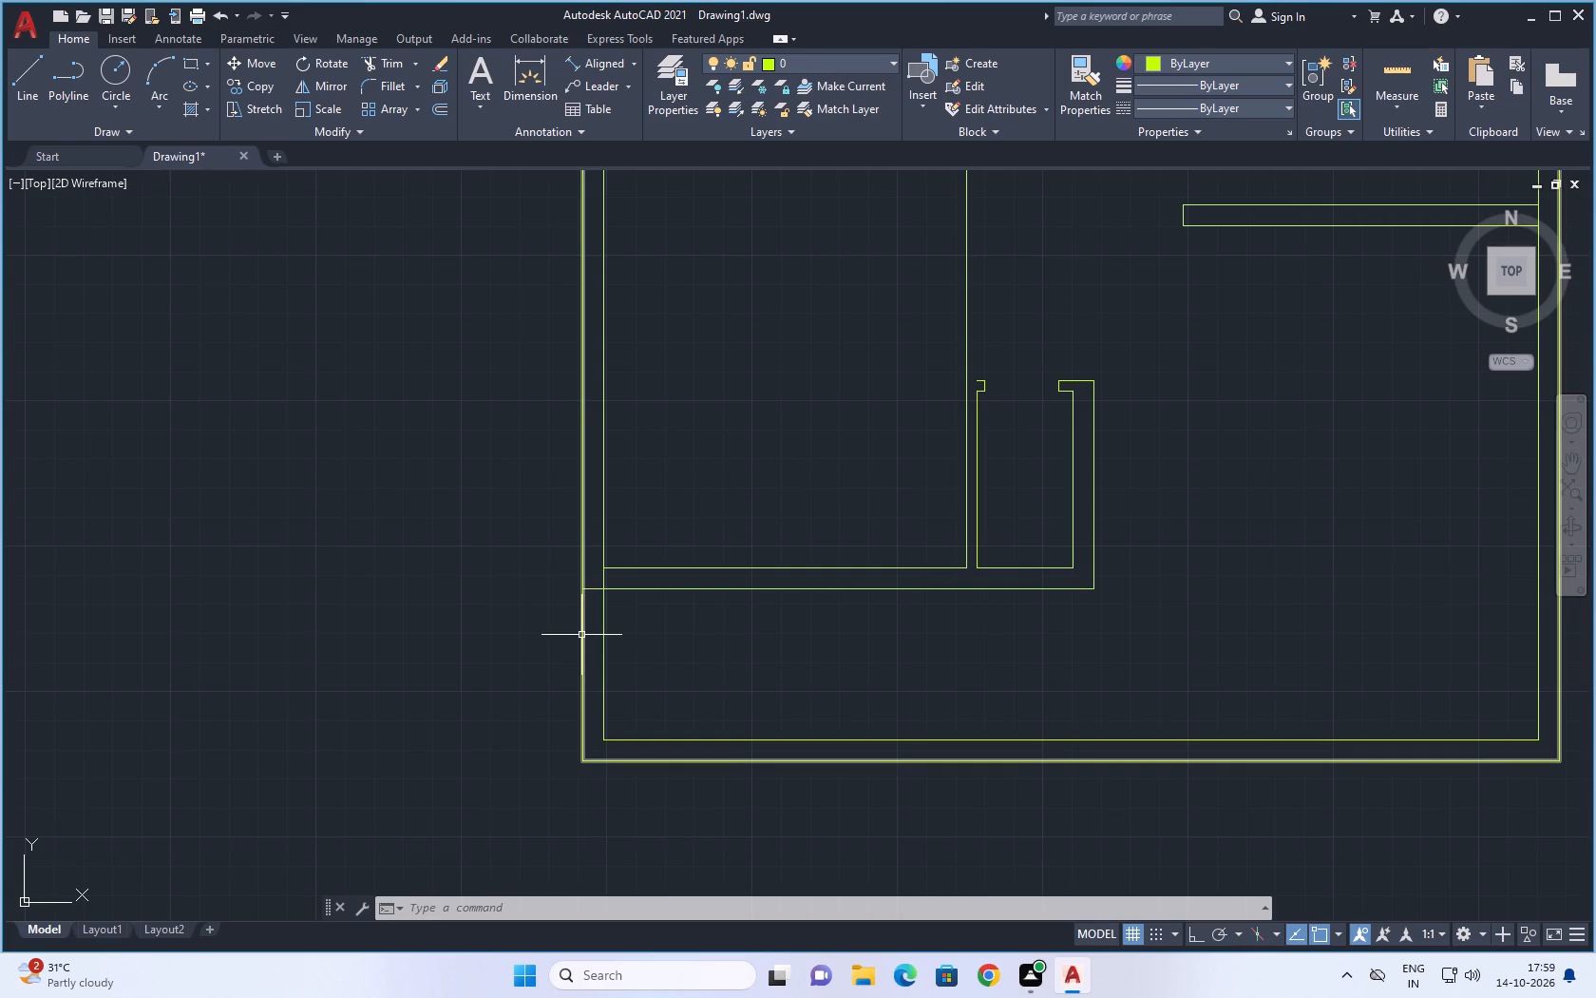
# Explode the outer outline of the exterior walls into separate lines.
pyautogui.click(580, 635)
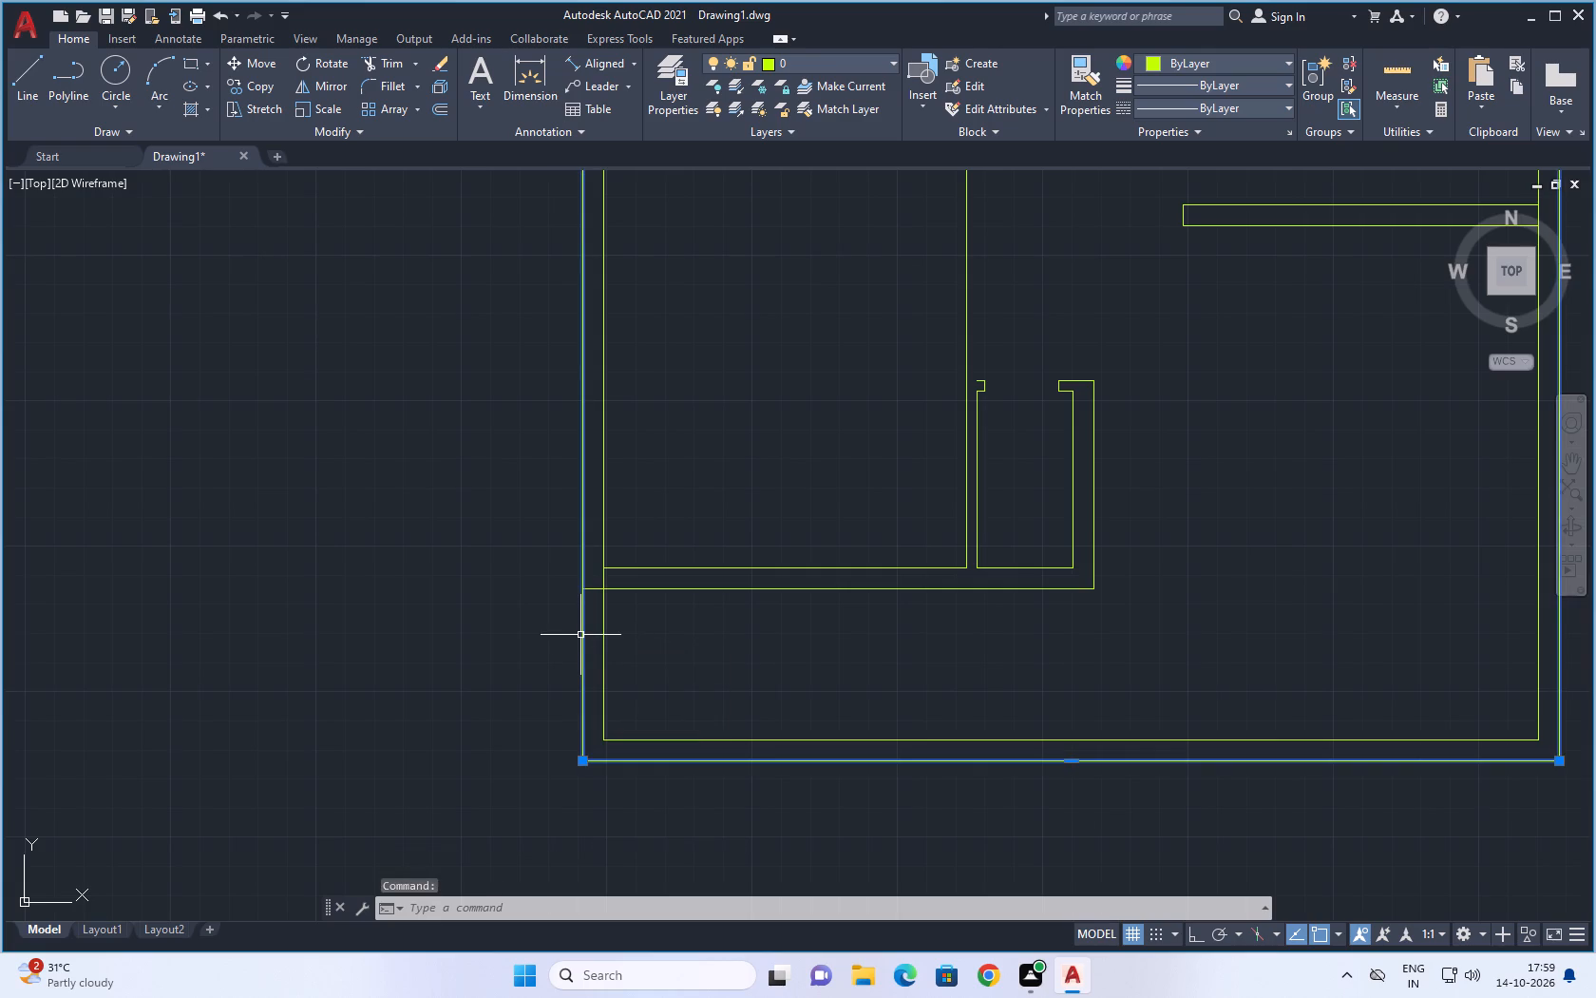
pyautogui.write('X')
pyautogui.press('space')
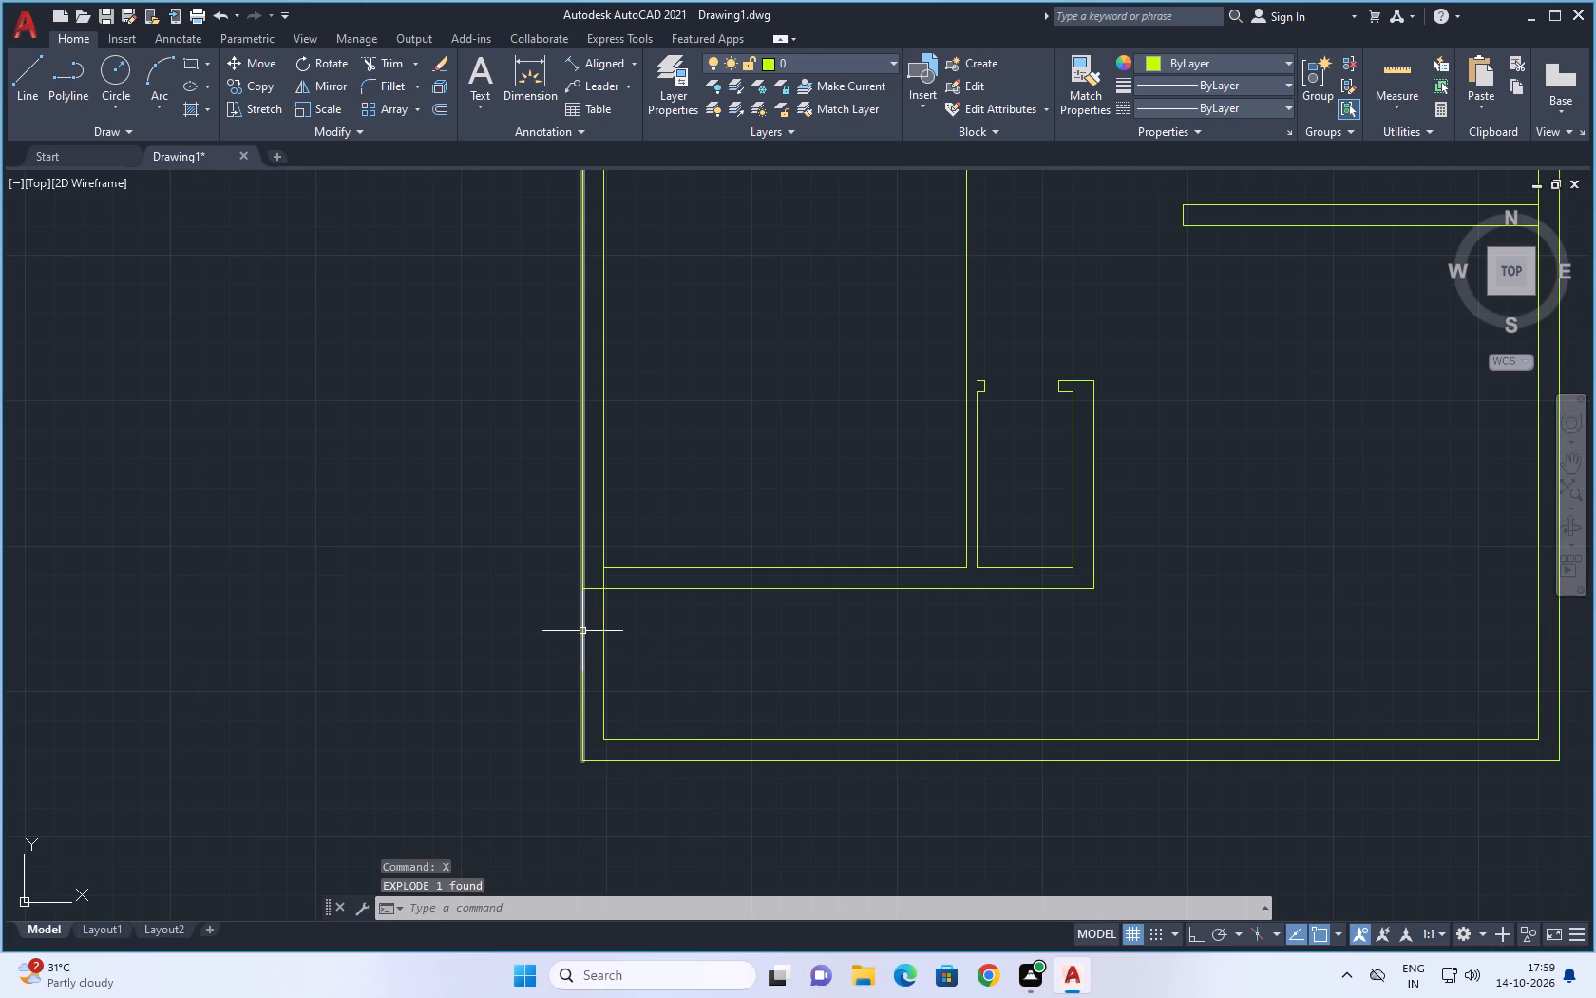
# Break the left exterior wall's outer line at the point where the extended partition line meets it.
pyautogui.press('b')
pyautogui.write('RE')
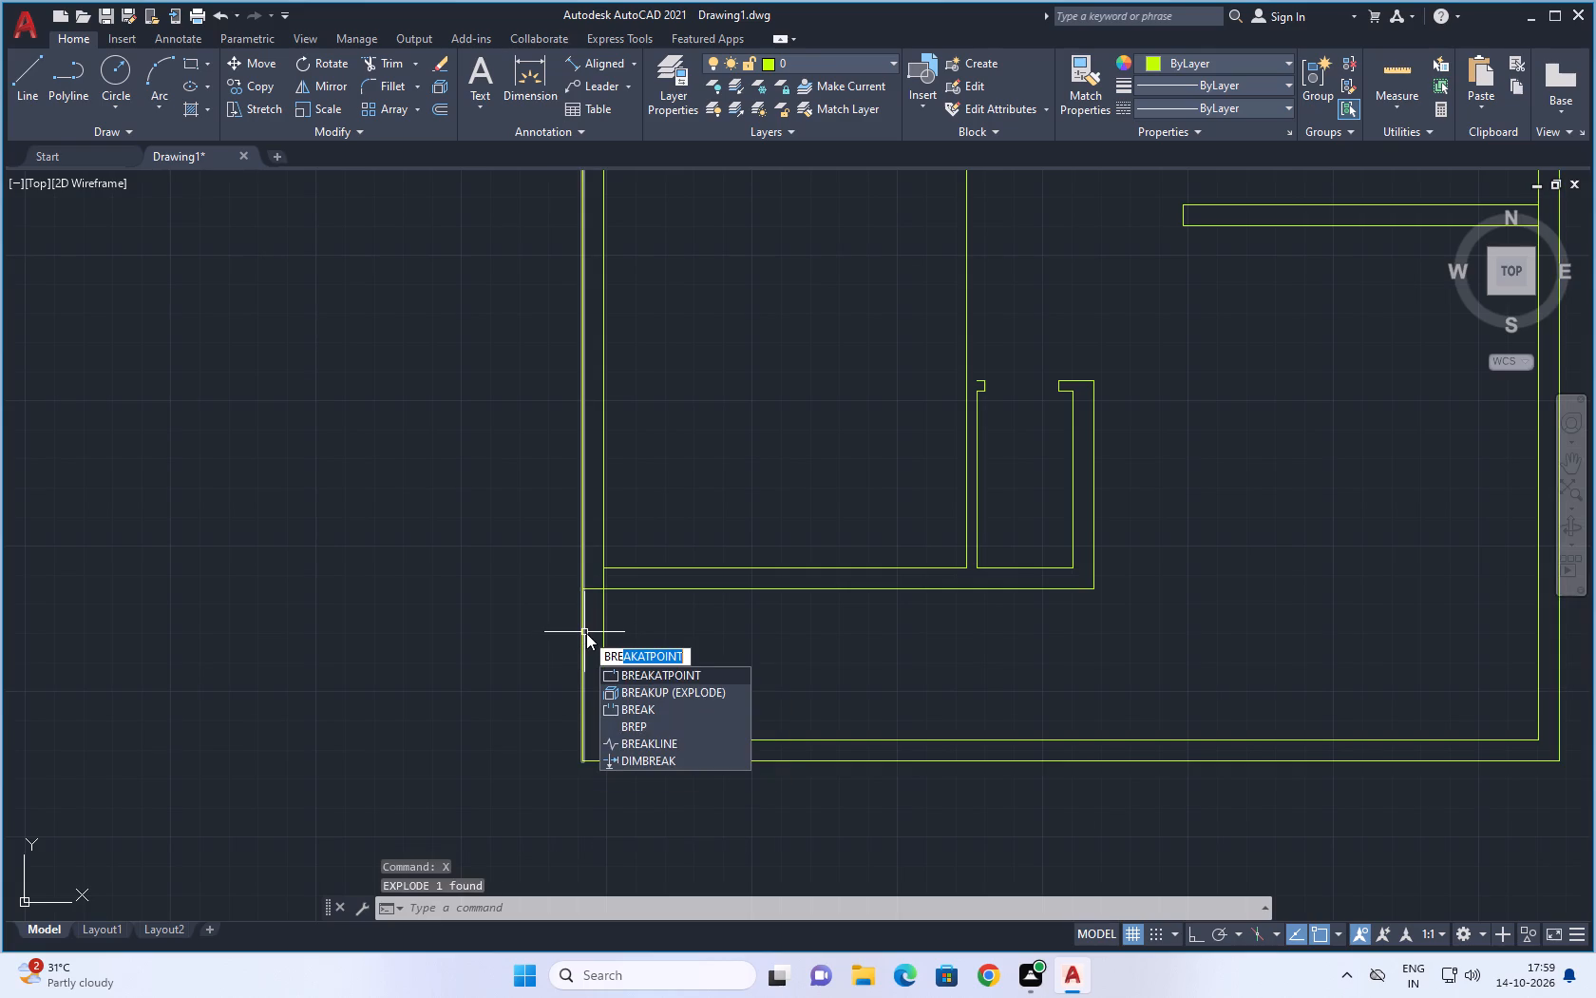
pyautogui.click(636, 674)
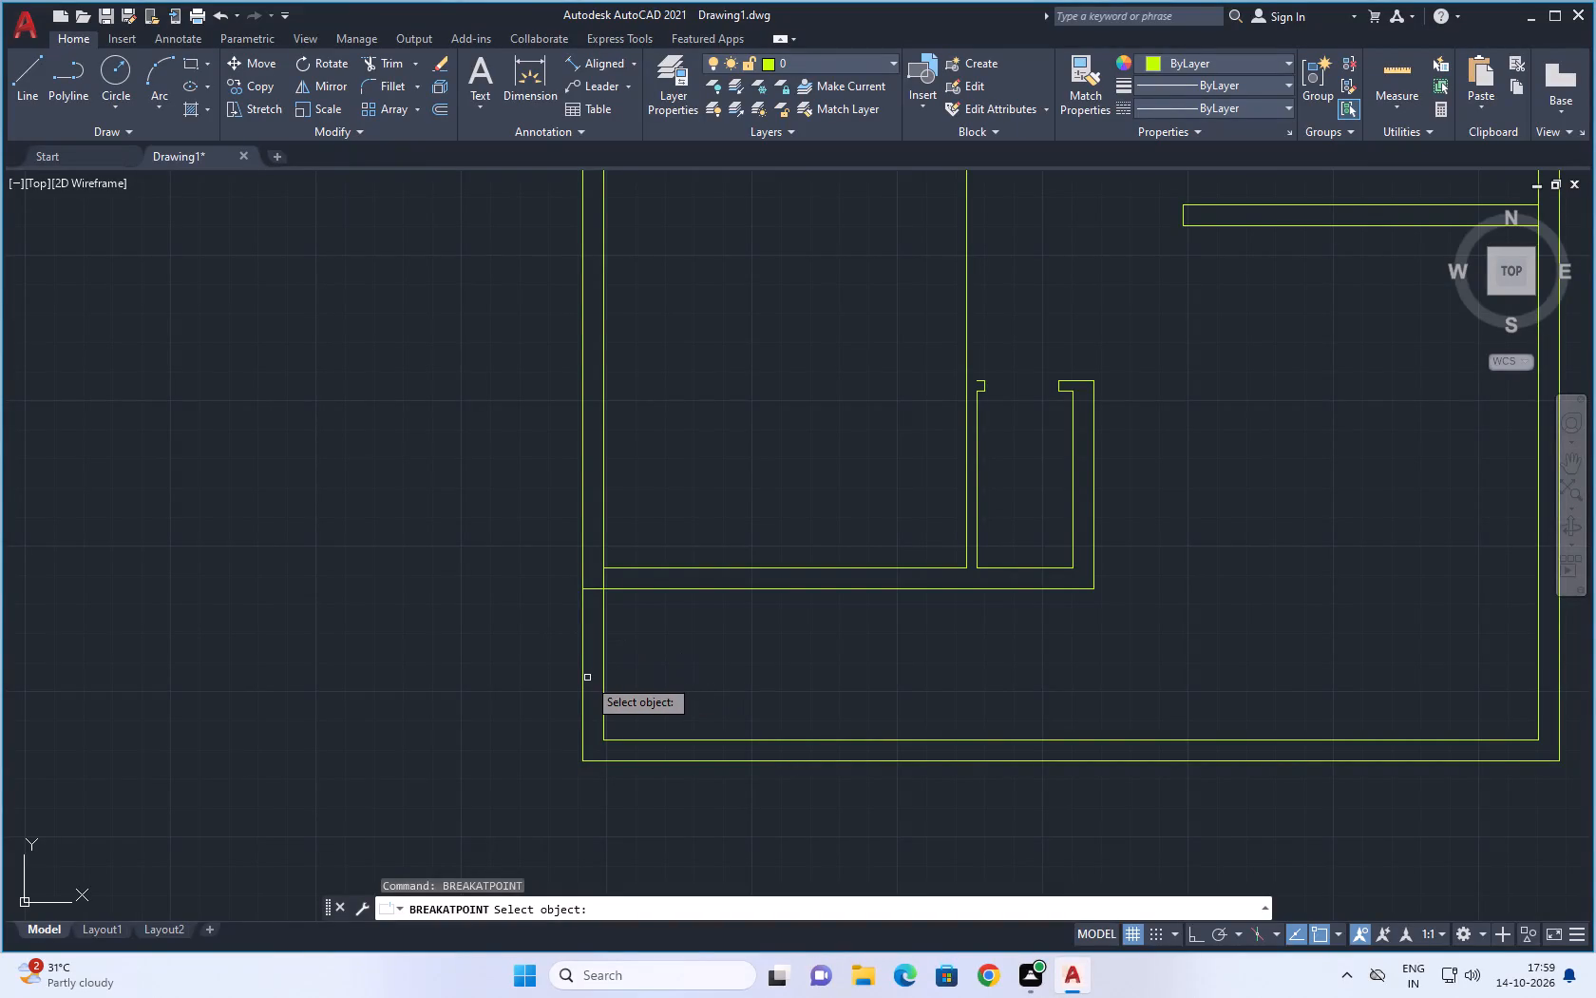
pyautogui.click(583, 681)
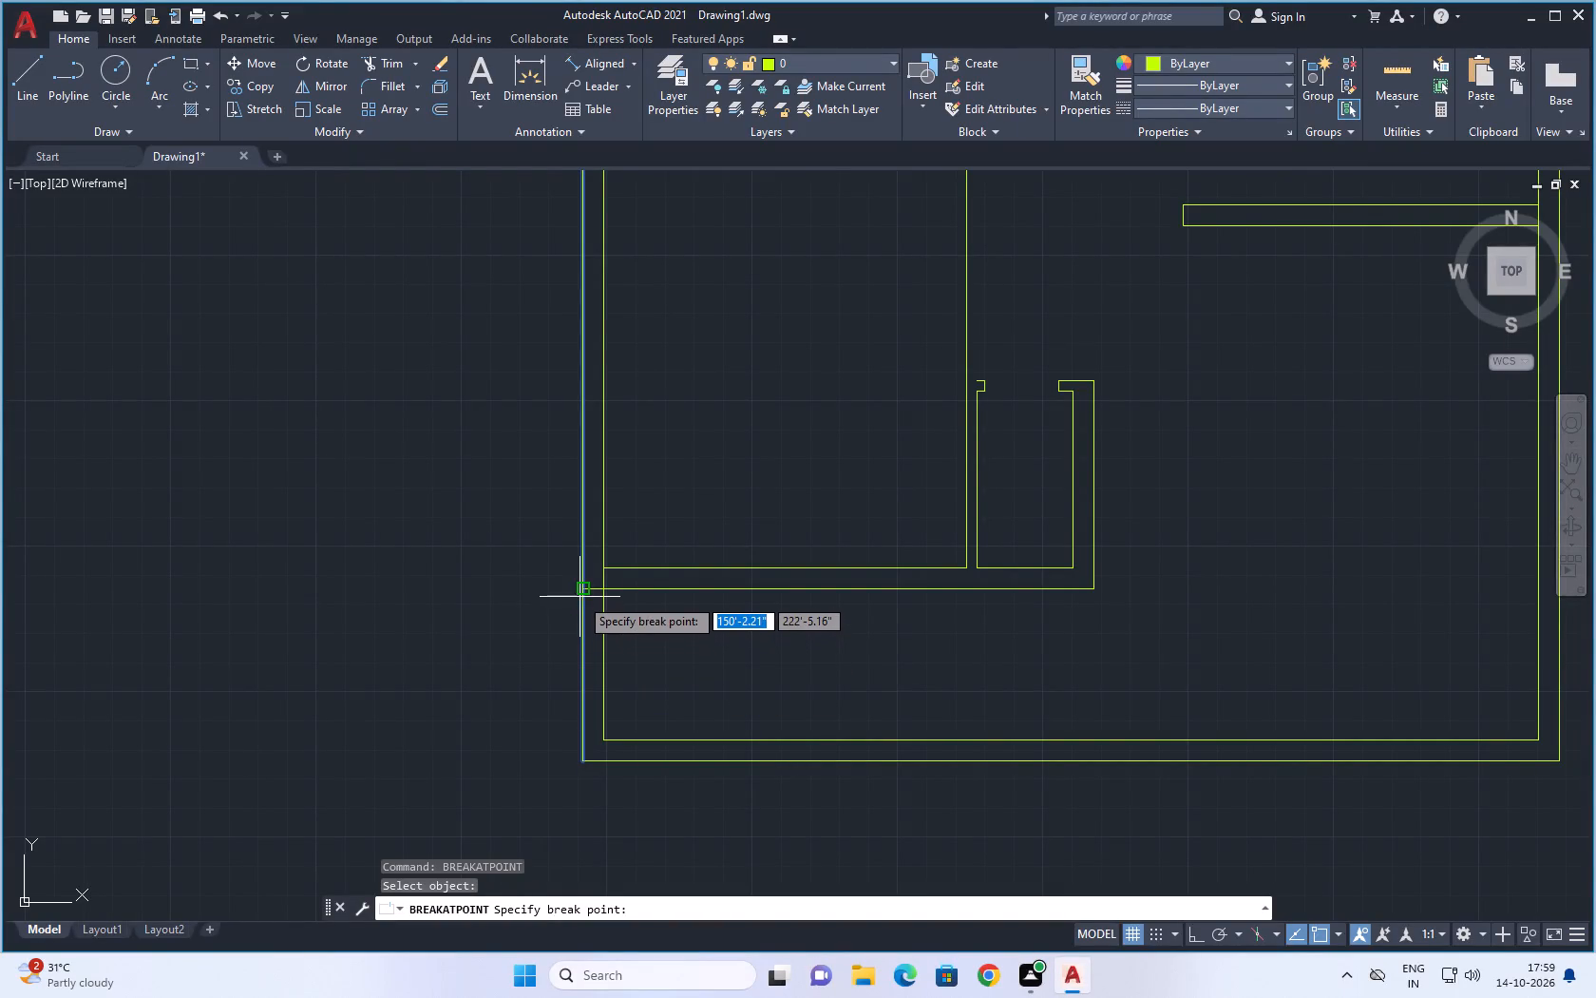
pyautogui.click(580, 595)
pyautogui.scroll(-1, 410, 587)
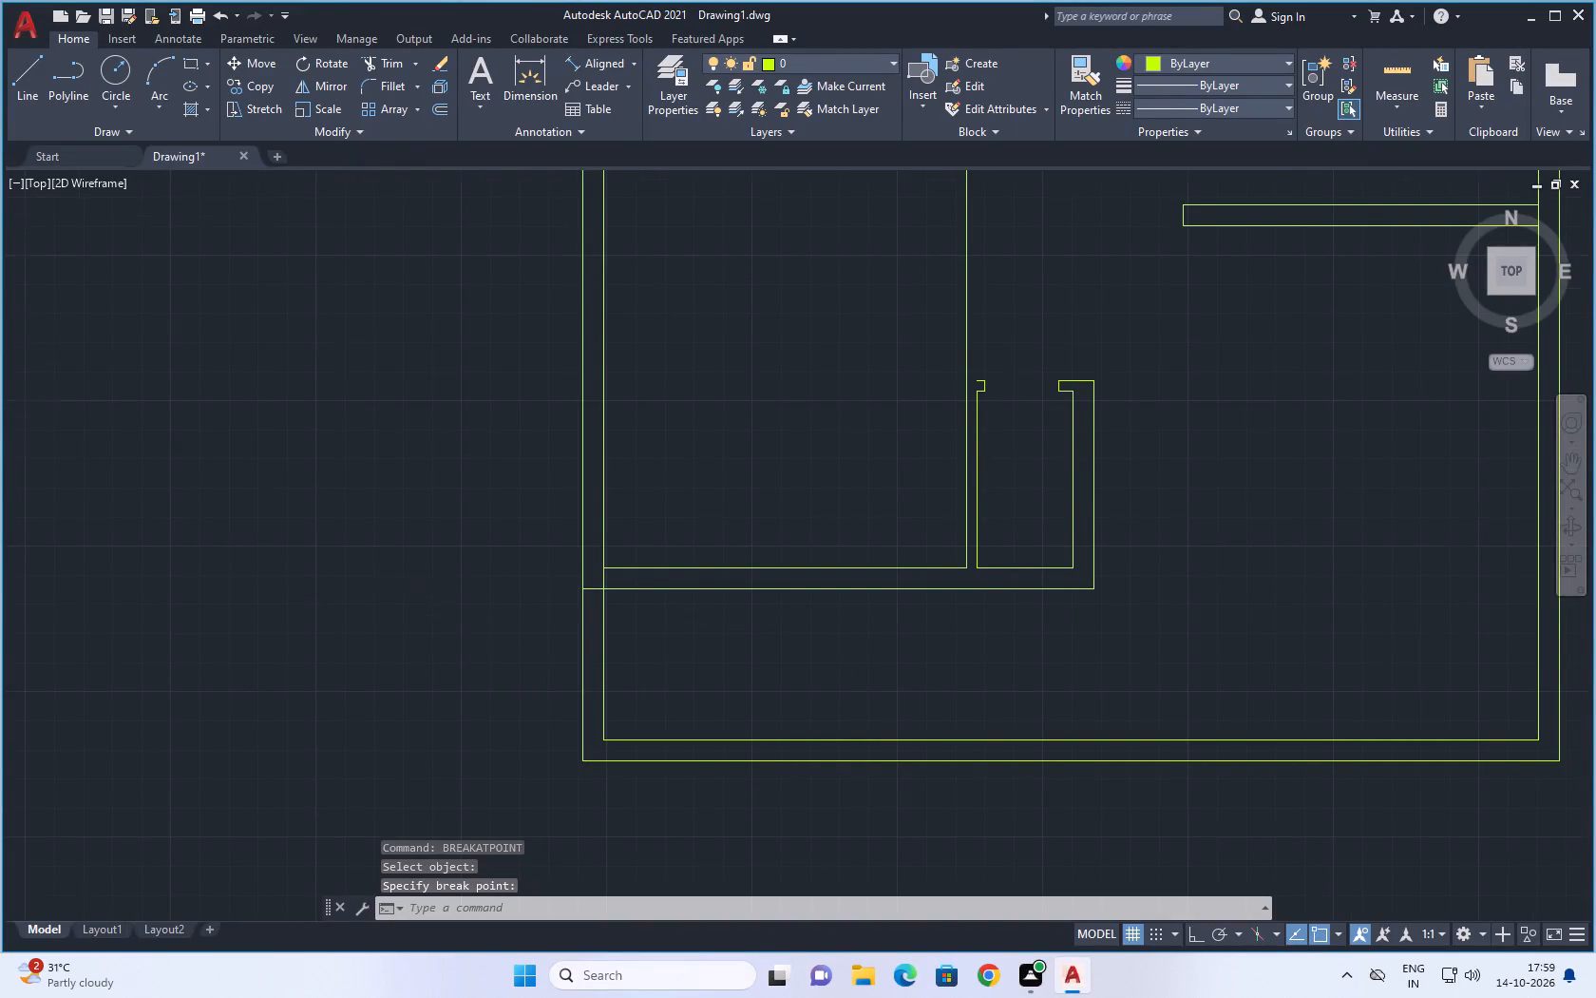
pyautogui.scroll(-1, 410, 585)
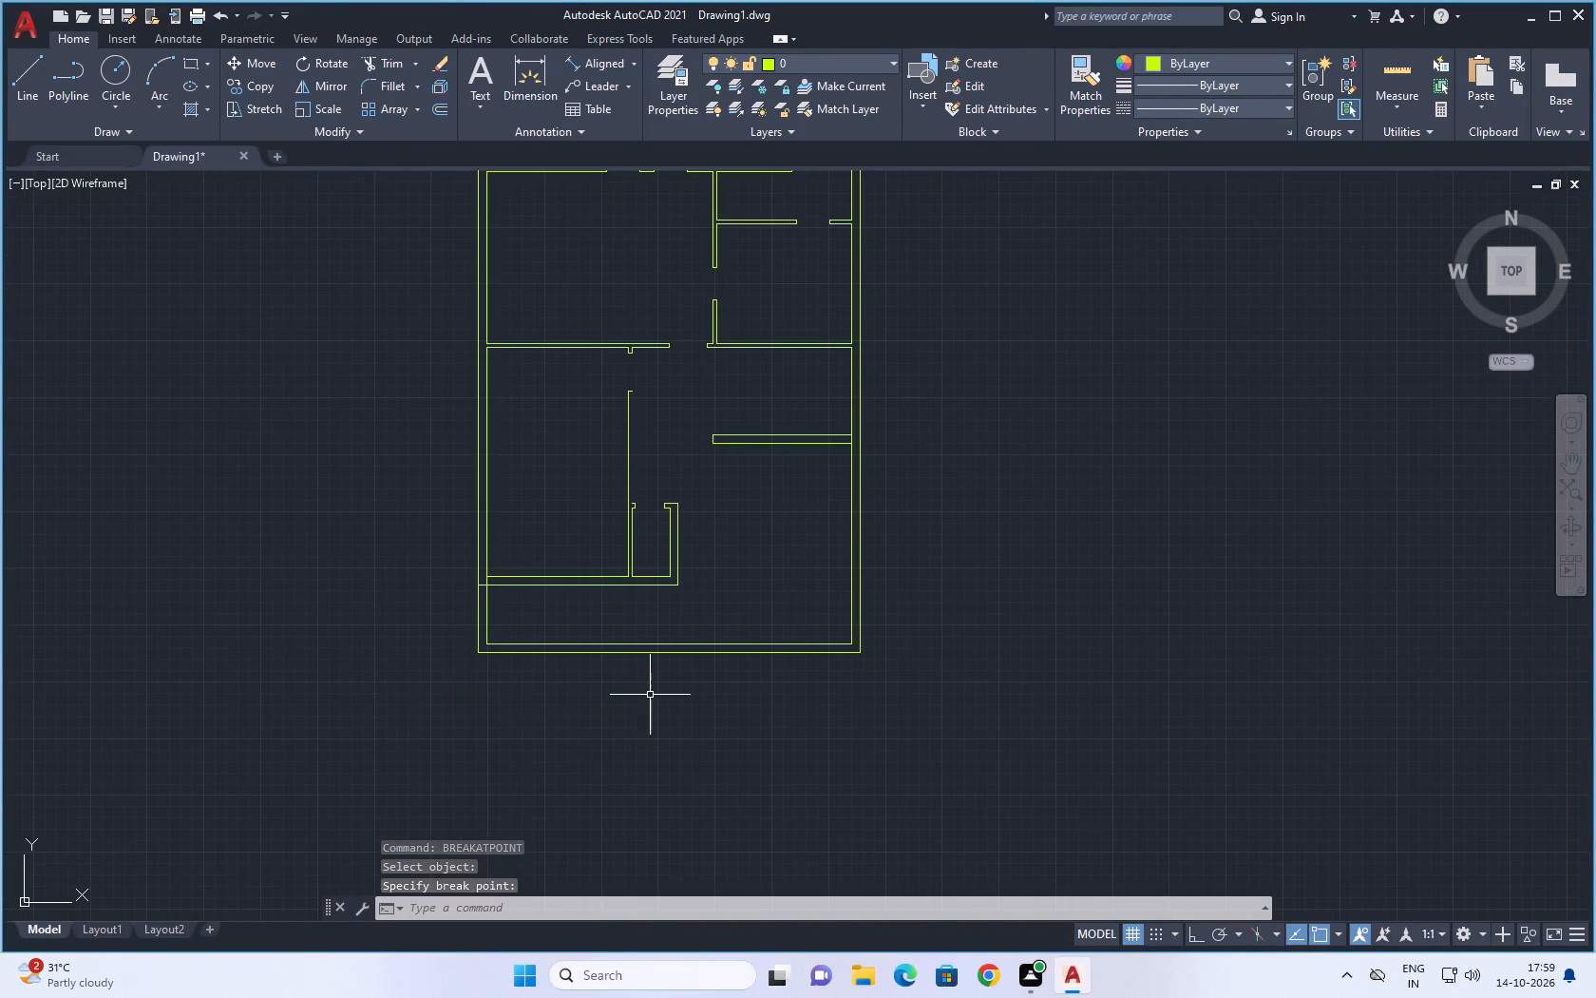
pyautogui.press('Escape')
# Delete the bottom exterior wall's inner line and the left exterior wall's inner line below the lowest partition.
pyautogui.scroll(2, 622, 646)
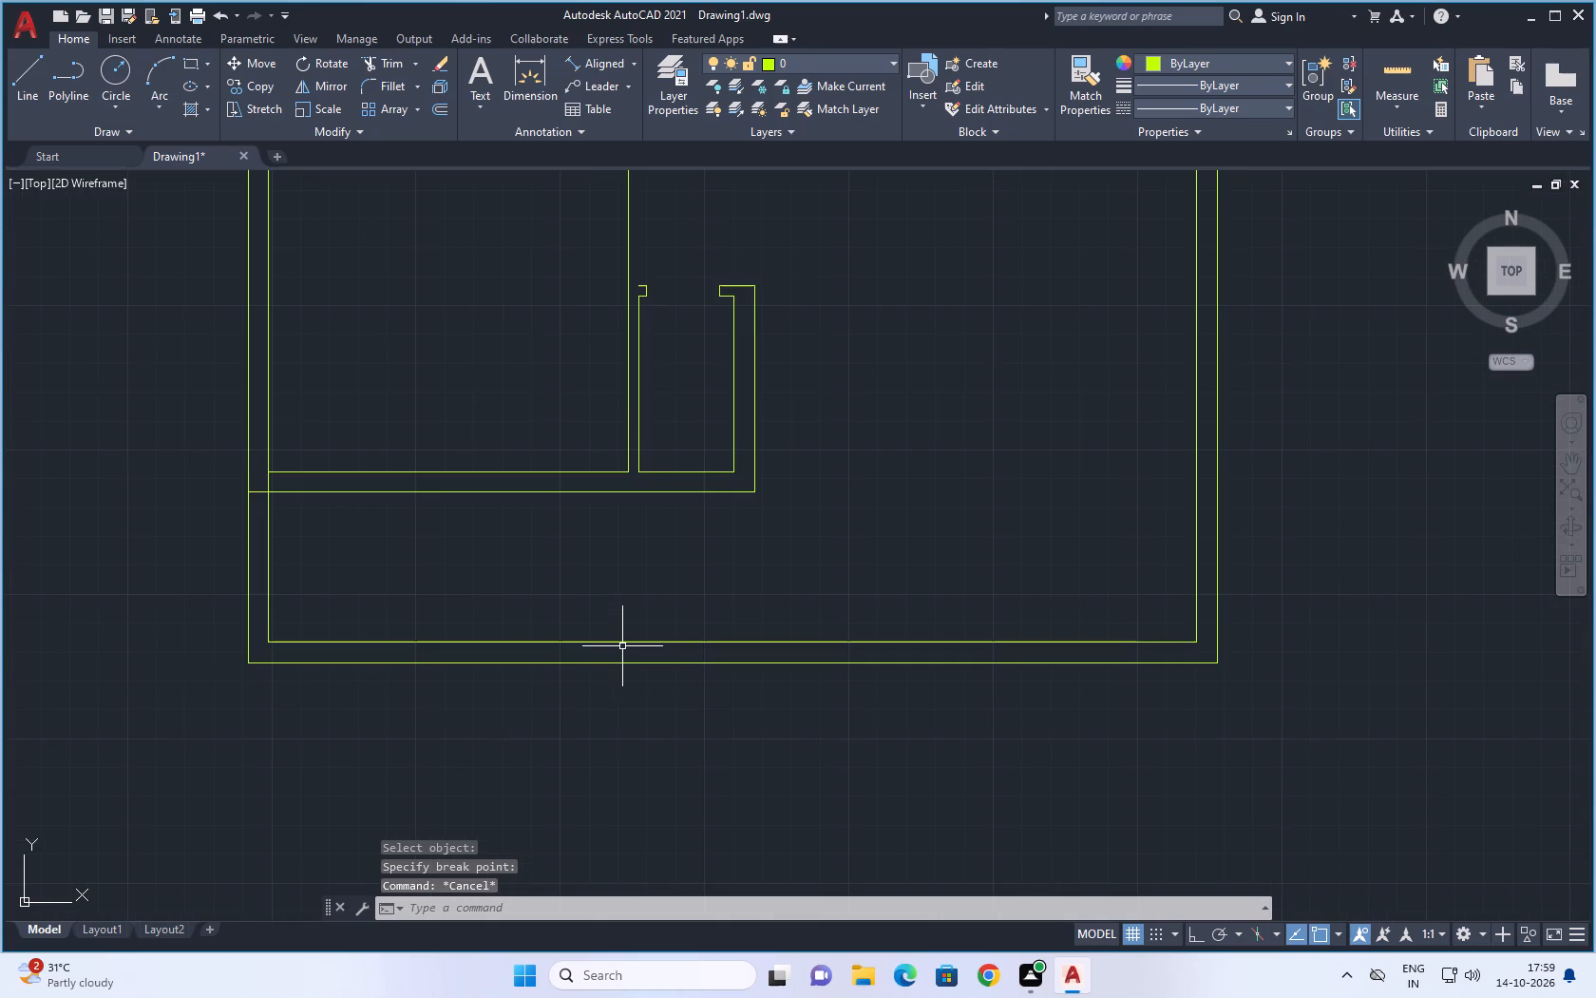
pyautogui.press('Escape')
pyautogui.click(627, 643)
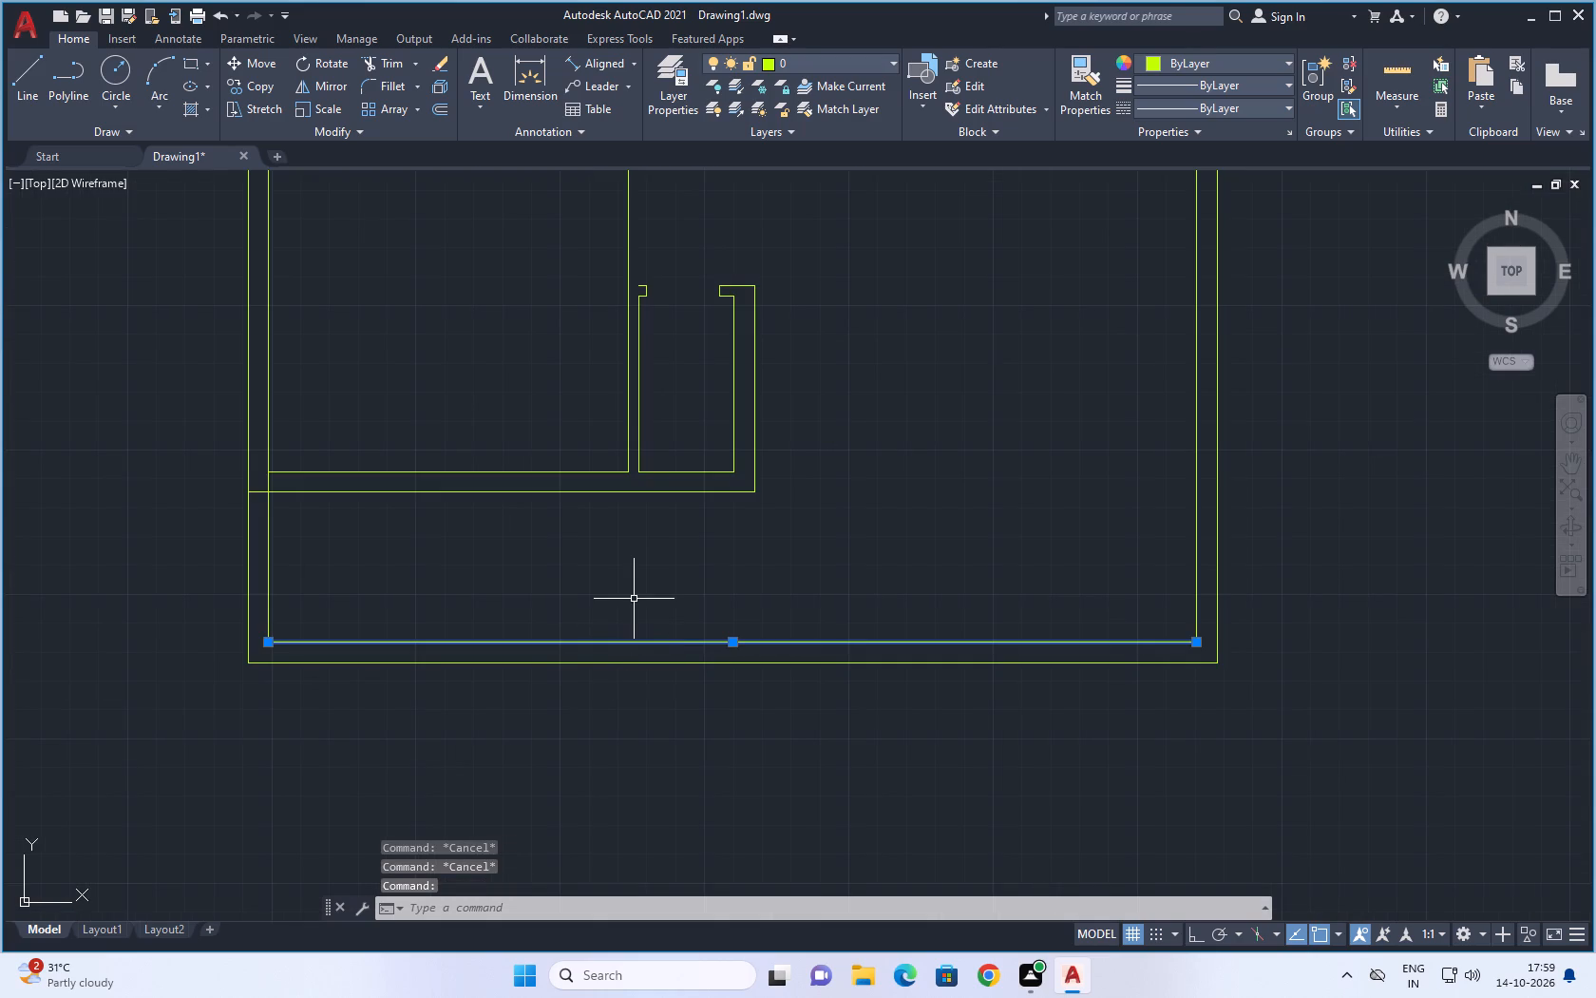
pyautogui.press('Delete')
pyautogui.click(267, 556)
pyautogui.press('Delete')
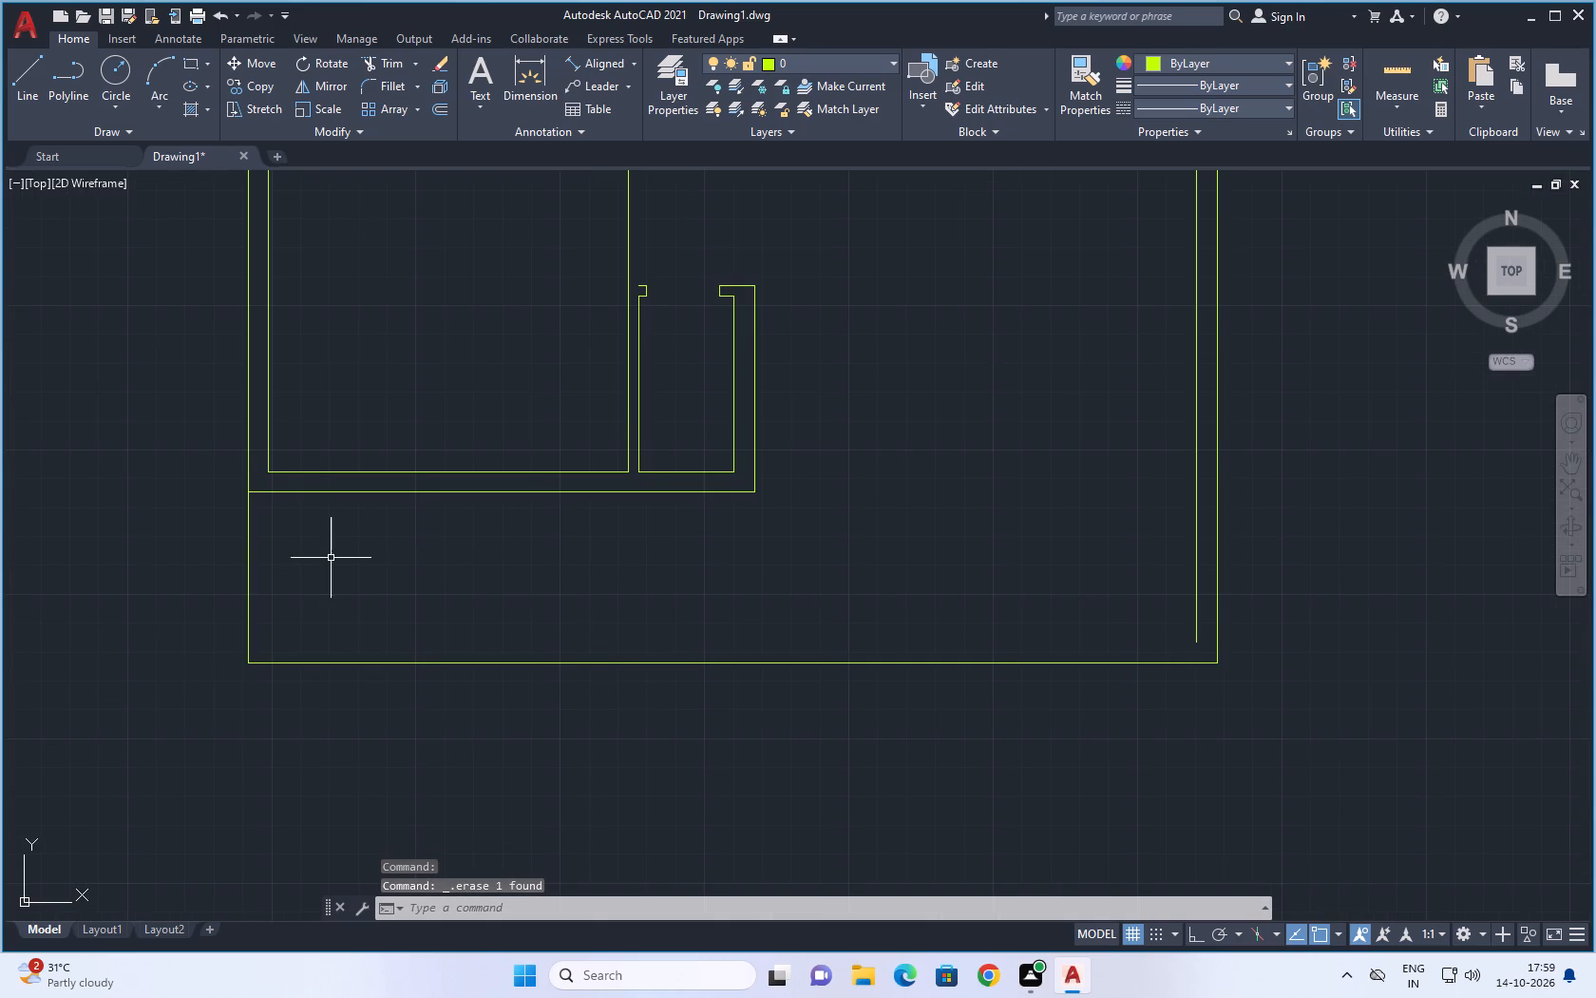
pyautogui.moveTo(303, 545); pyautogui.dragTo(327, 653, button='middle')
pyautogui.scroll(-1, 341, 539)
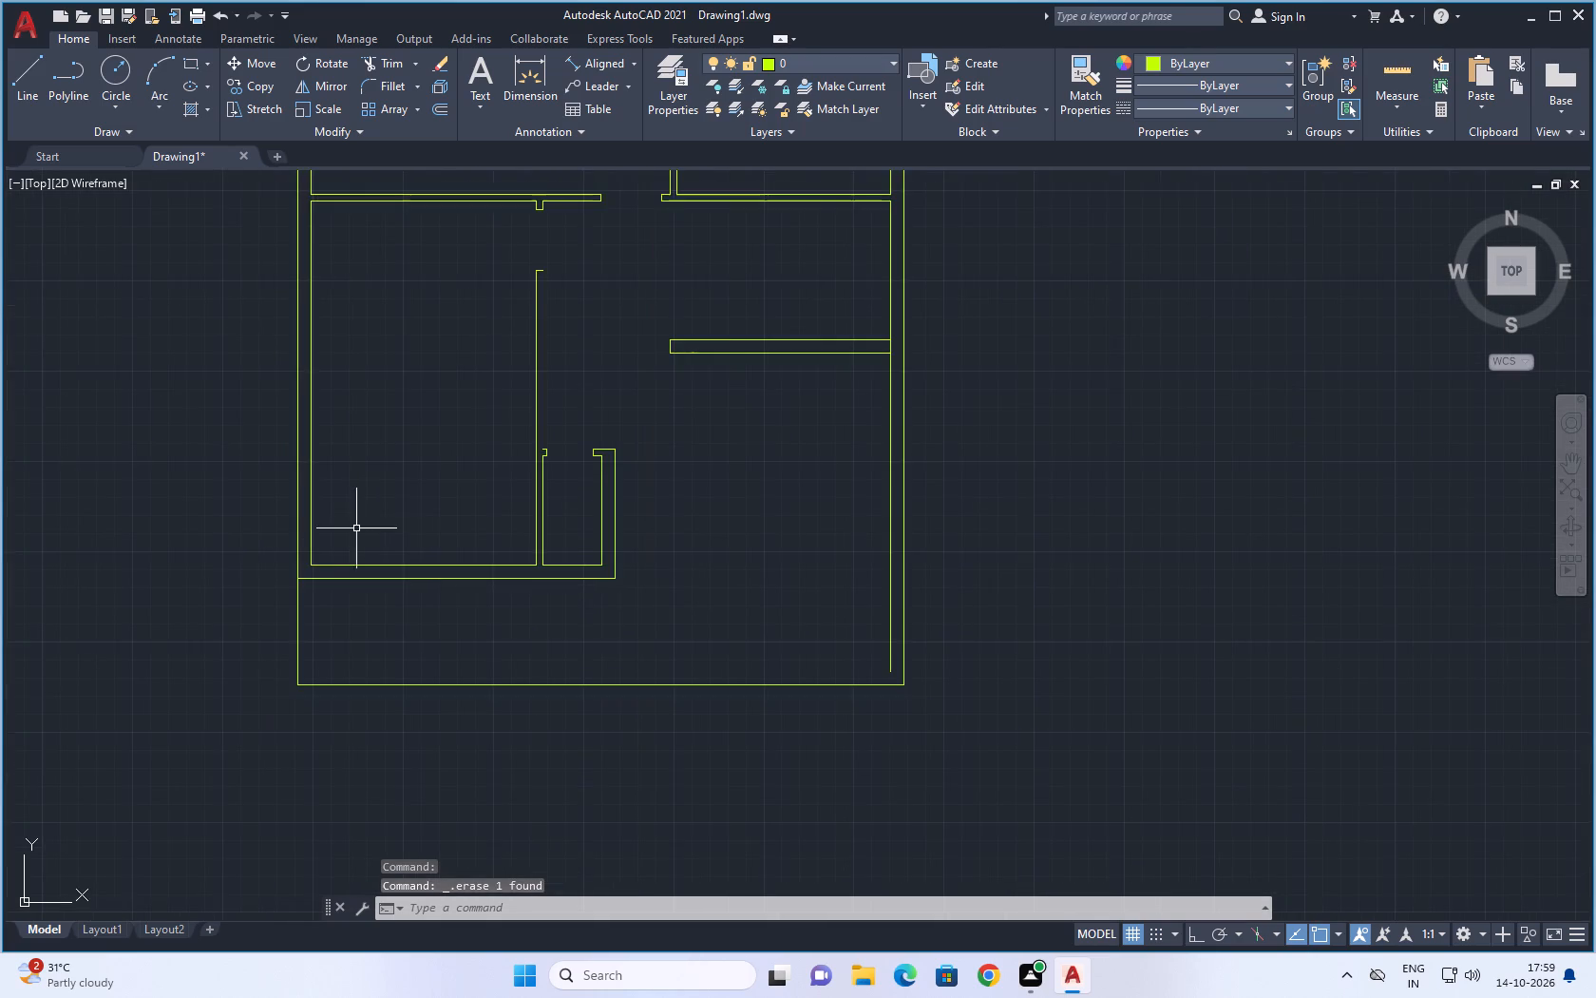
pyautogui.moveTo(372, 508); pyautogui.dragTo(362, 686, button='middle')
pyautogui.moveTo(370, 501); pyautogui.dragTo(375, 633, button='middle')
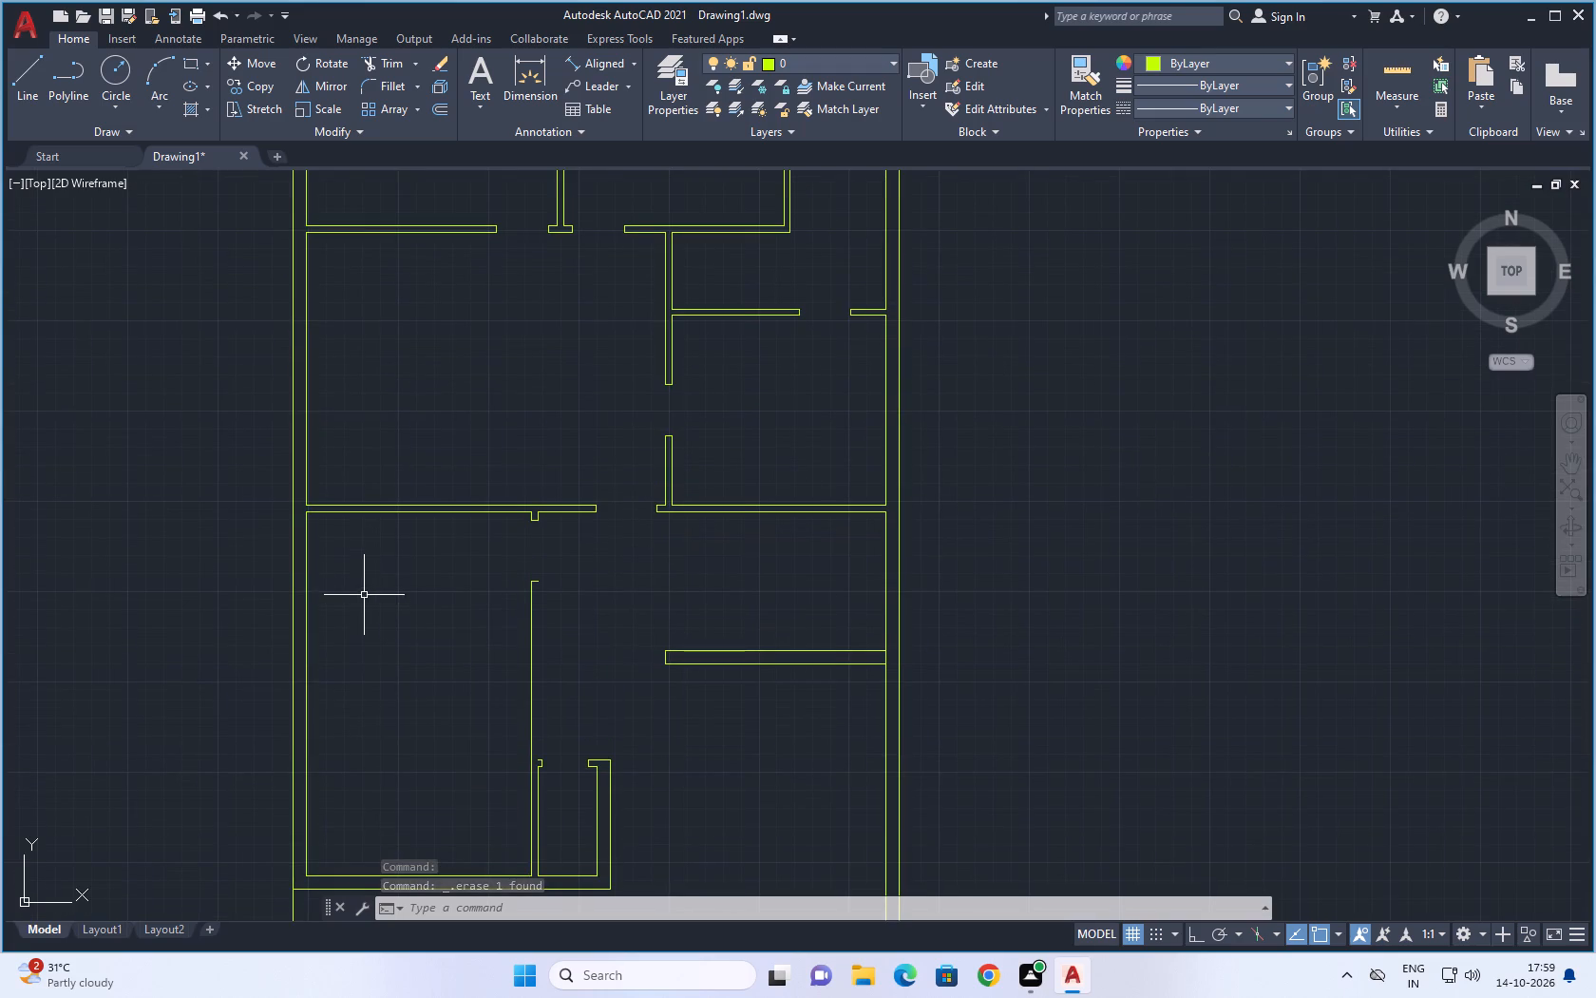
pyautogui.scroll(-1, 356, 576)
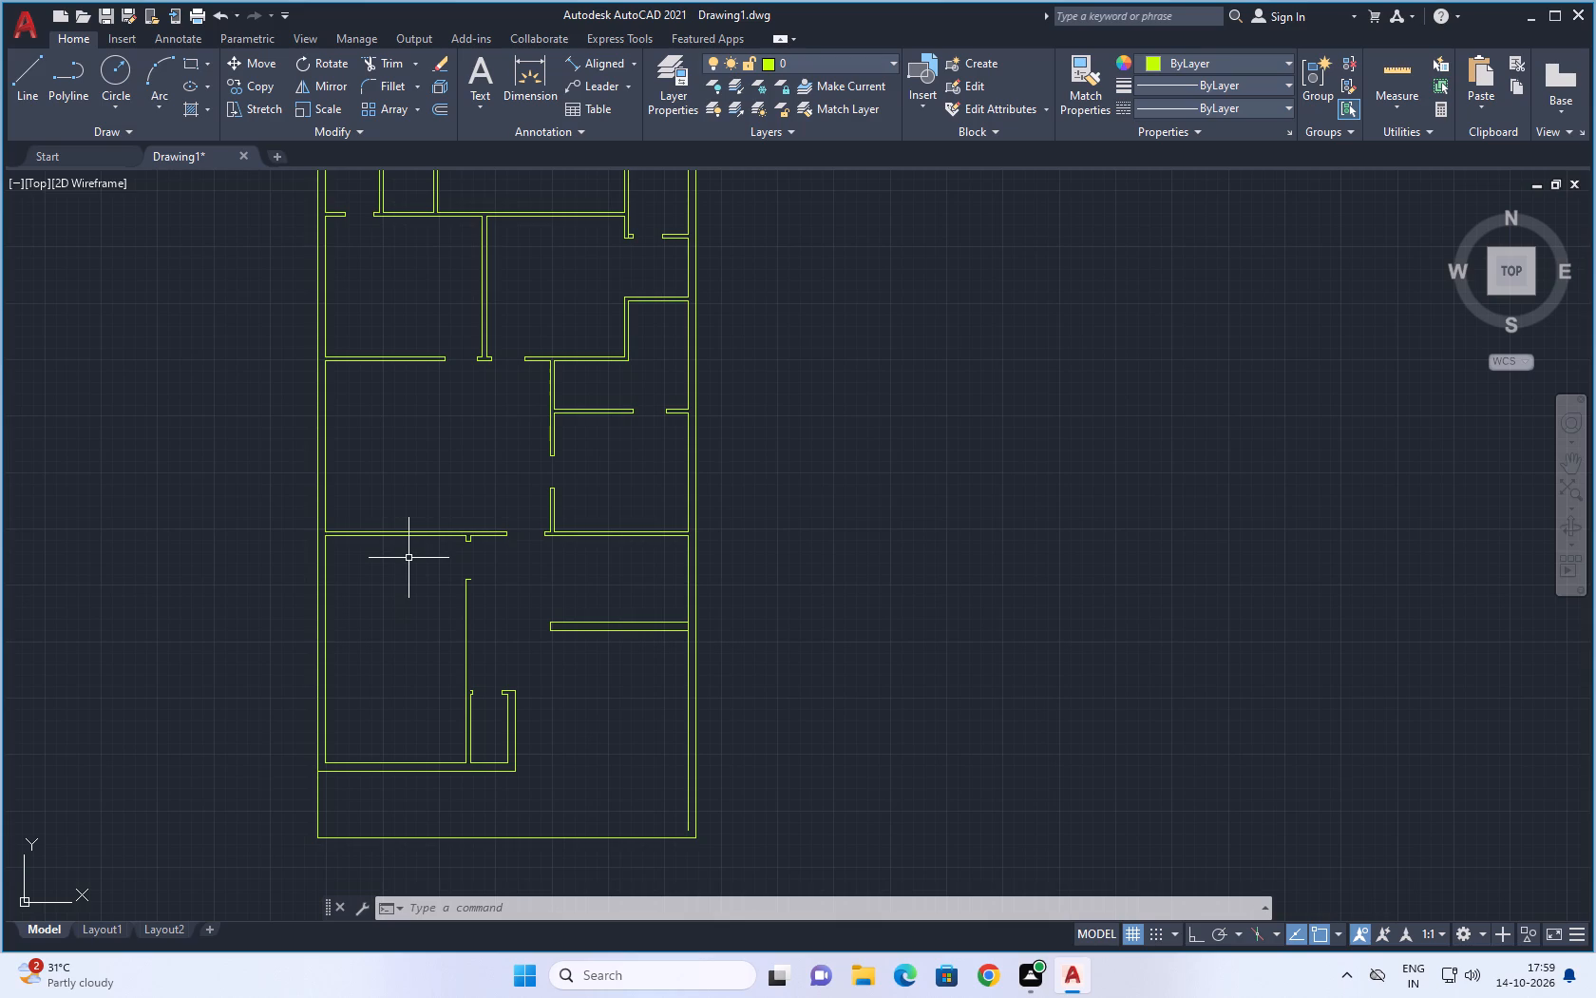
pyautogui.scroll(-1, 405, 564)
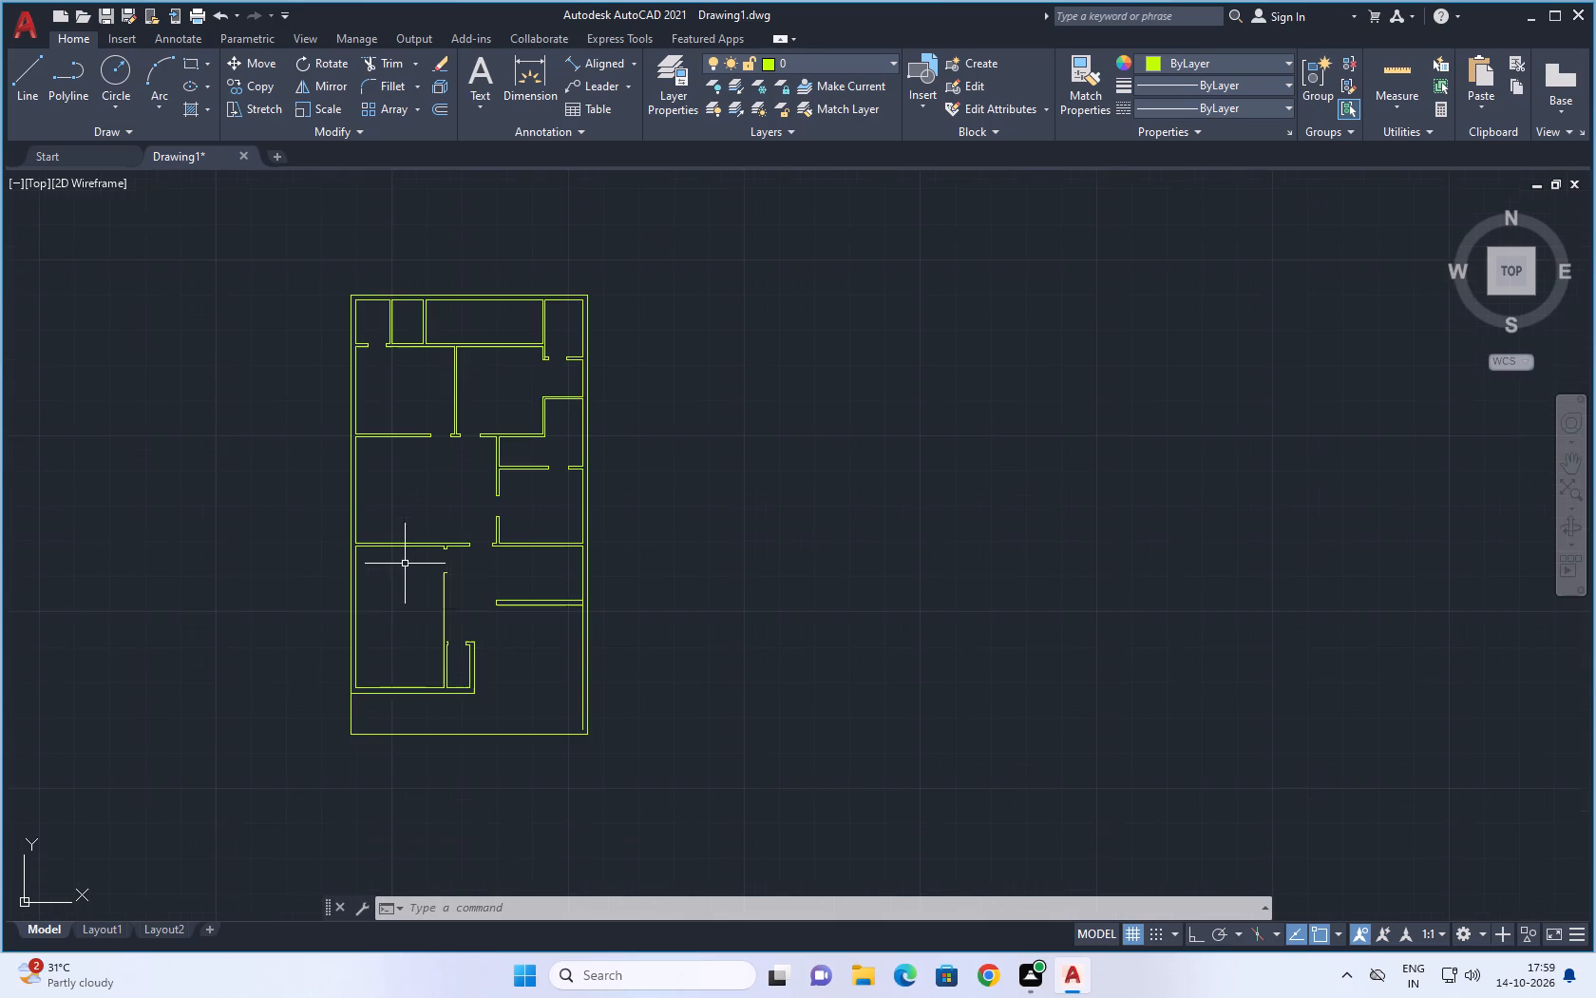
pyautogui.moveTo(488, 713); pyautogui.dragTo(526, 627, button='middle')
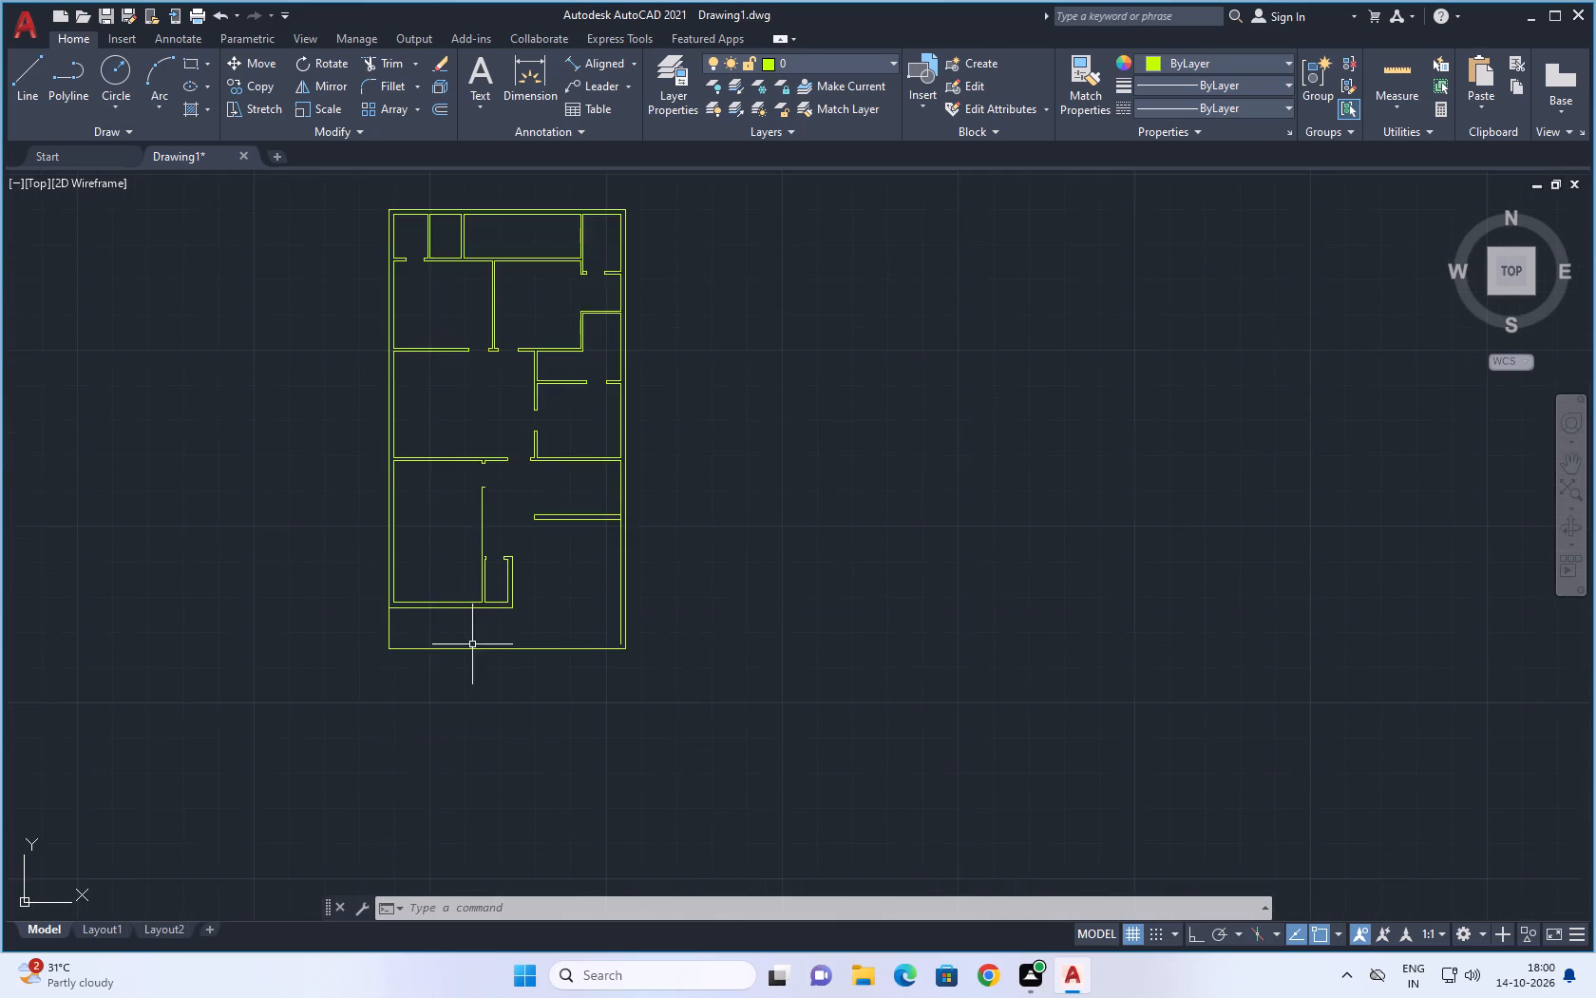
# Offset the left exterior wall's outer line below the lowest partition 6" inward.
pyautogui.scroll(4, 411, 651)
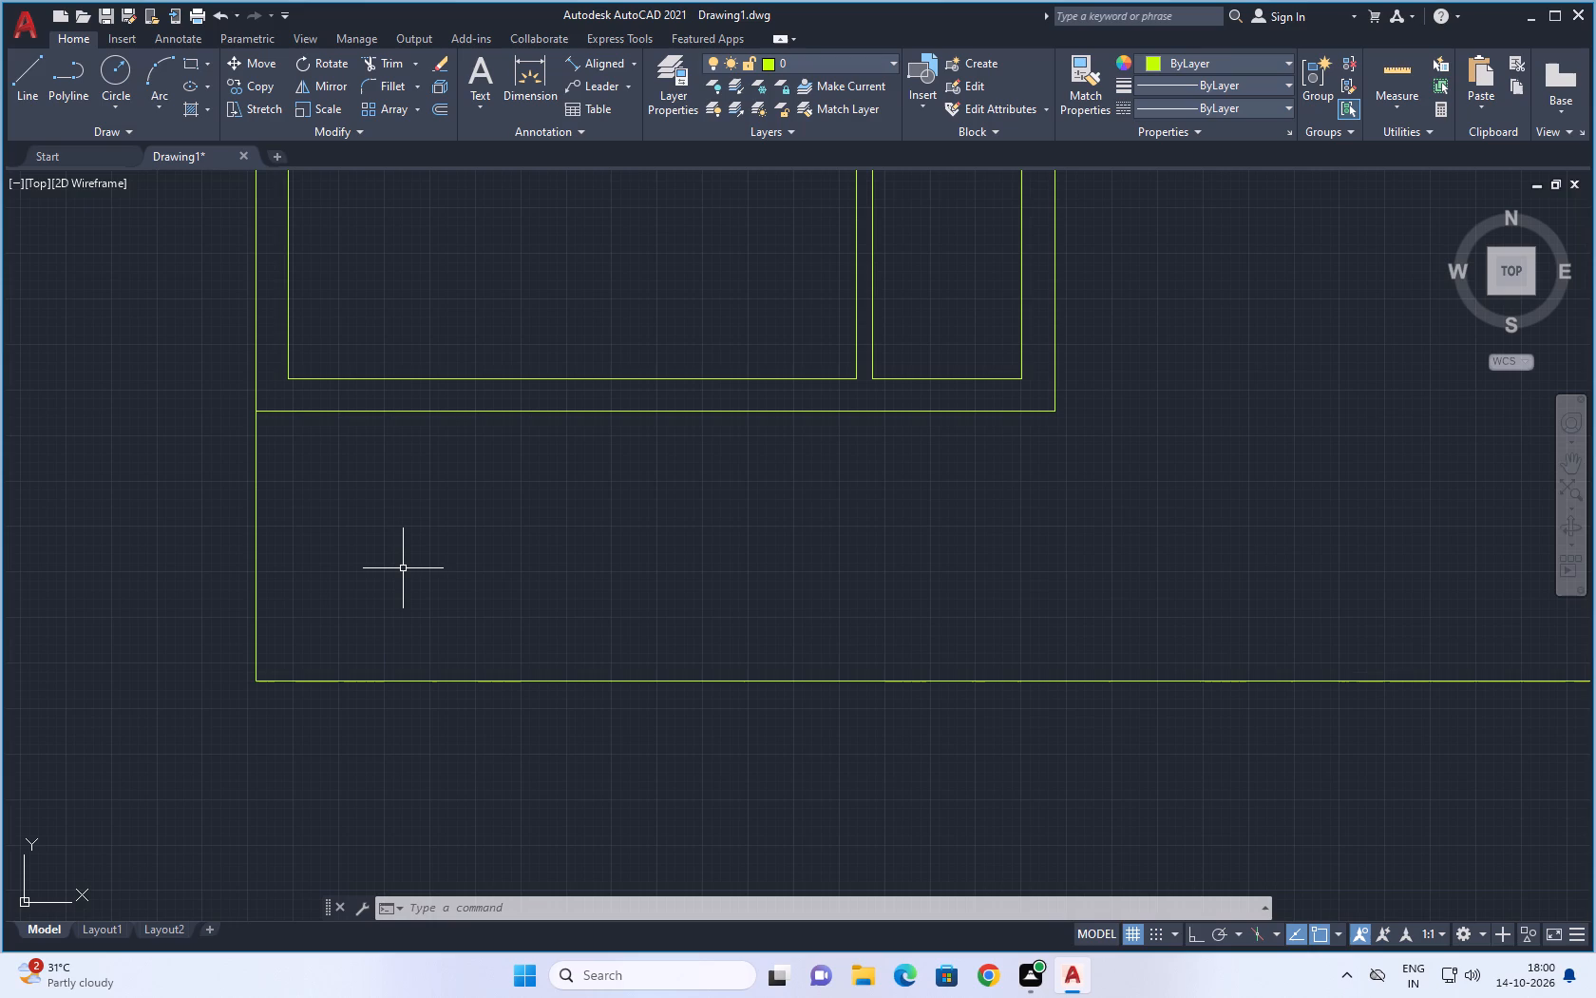
pyautogui.press('o')
pyautogui.press('Return')
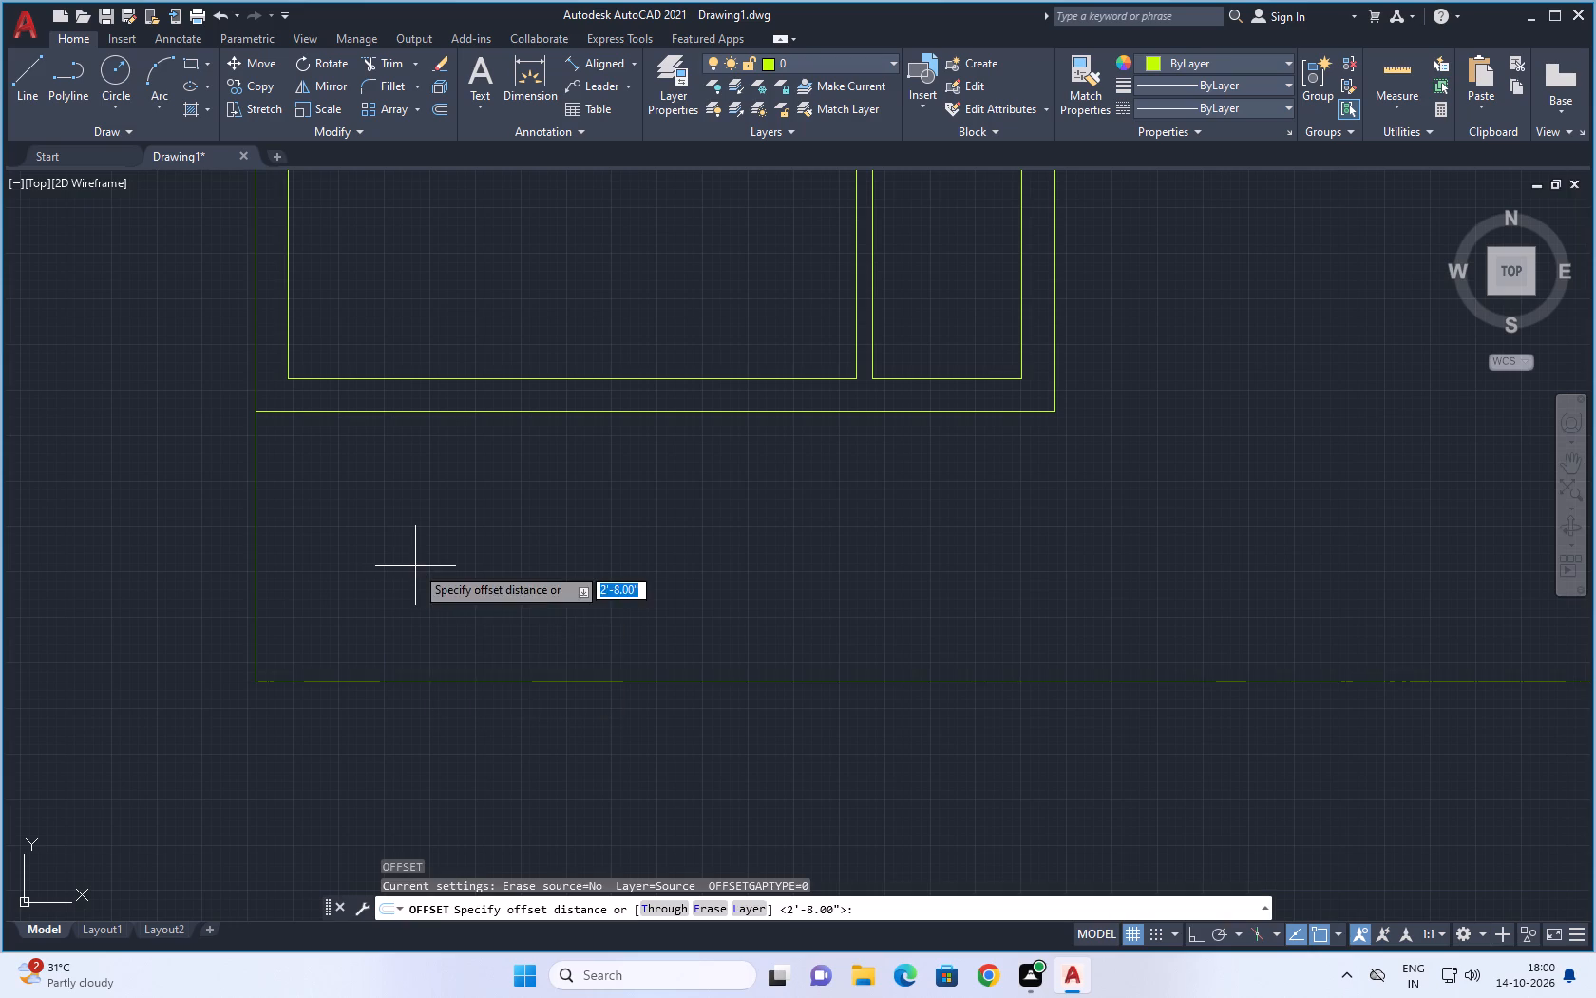
pyautogui.press('6')
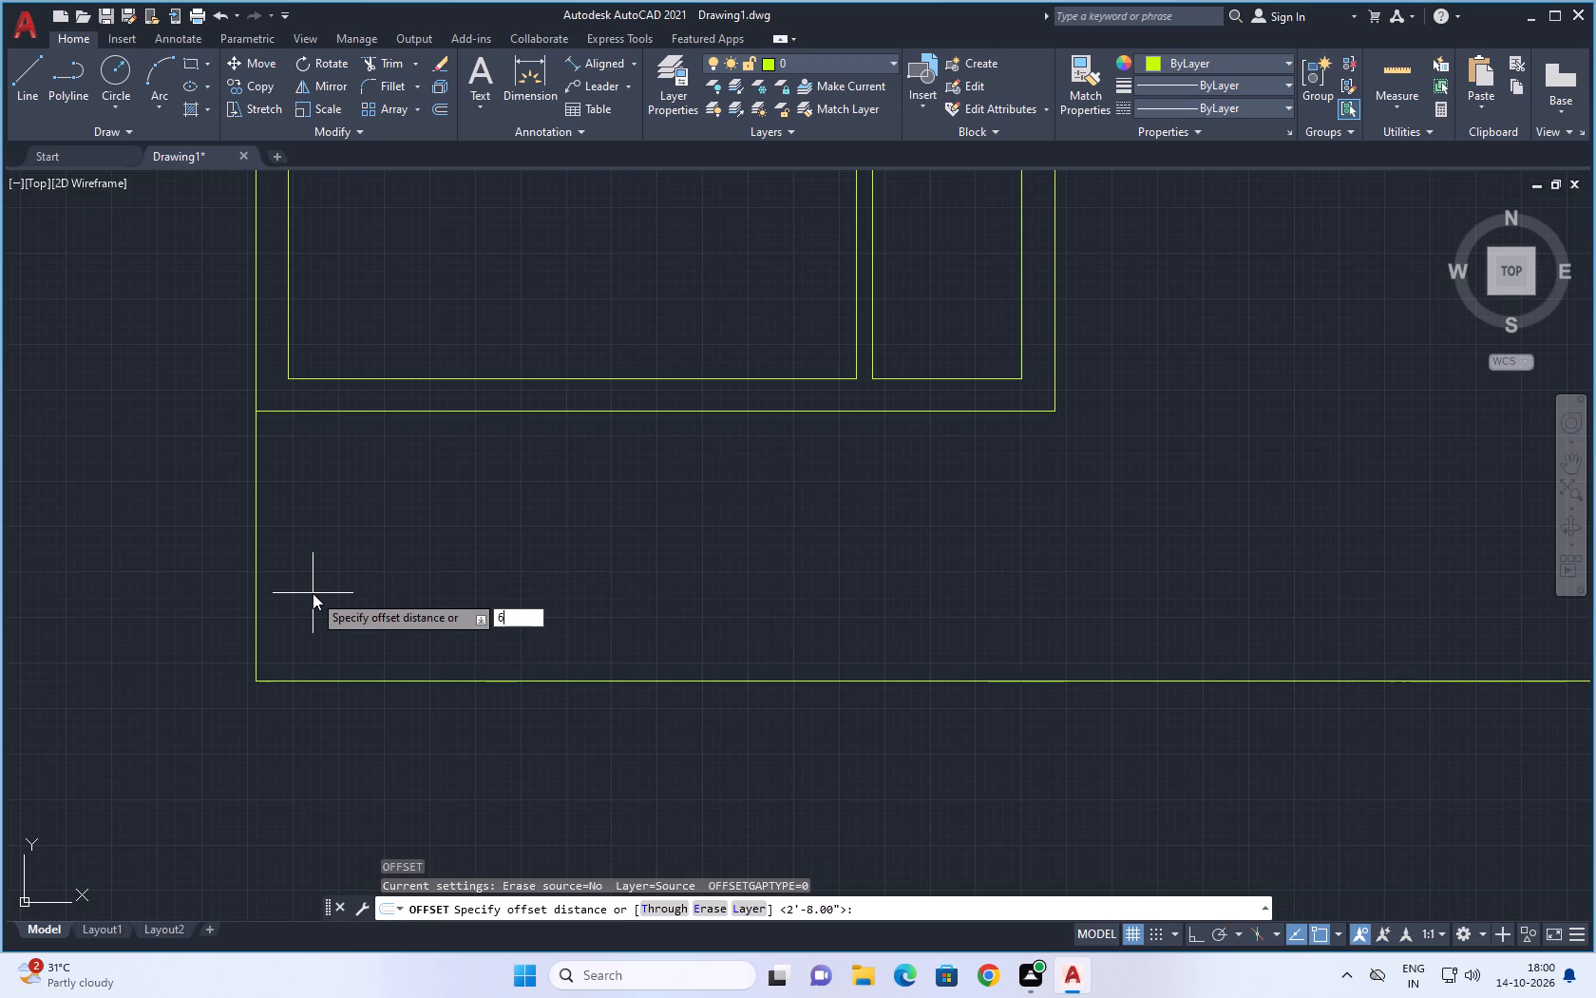
pyautogui.hotkey('shift', '"')
pyautogui.press('Return')
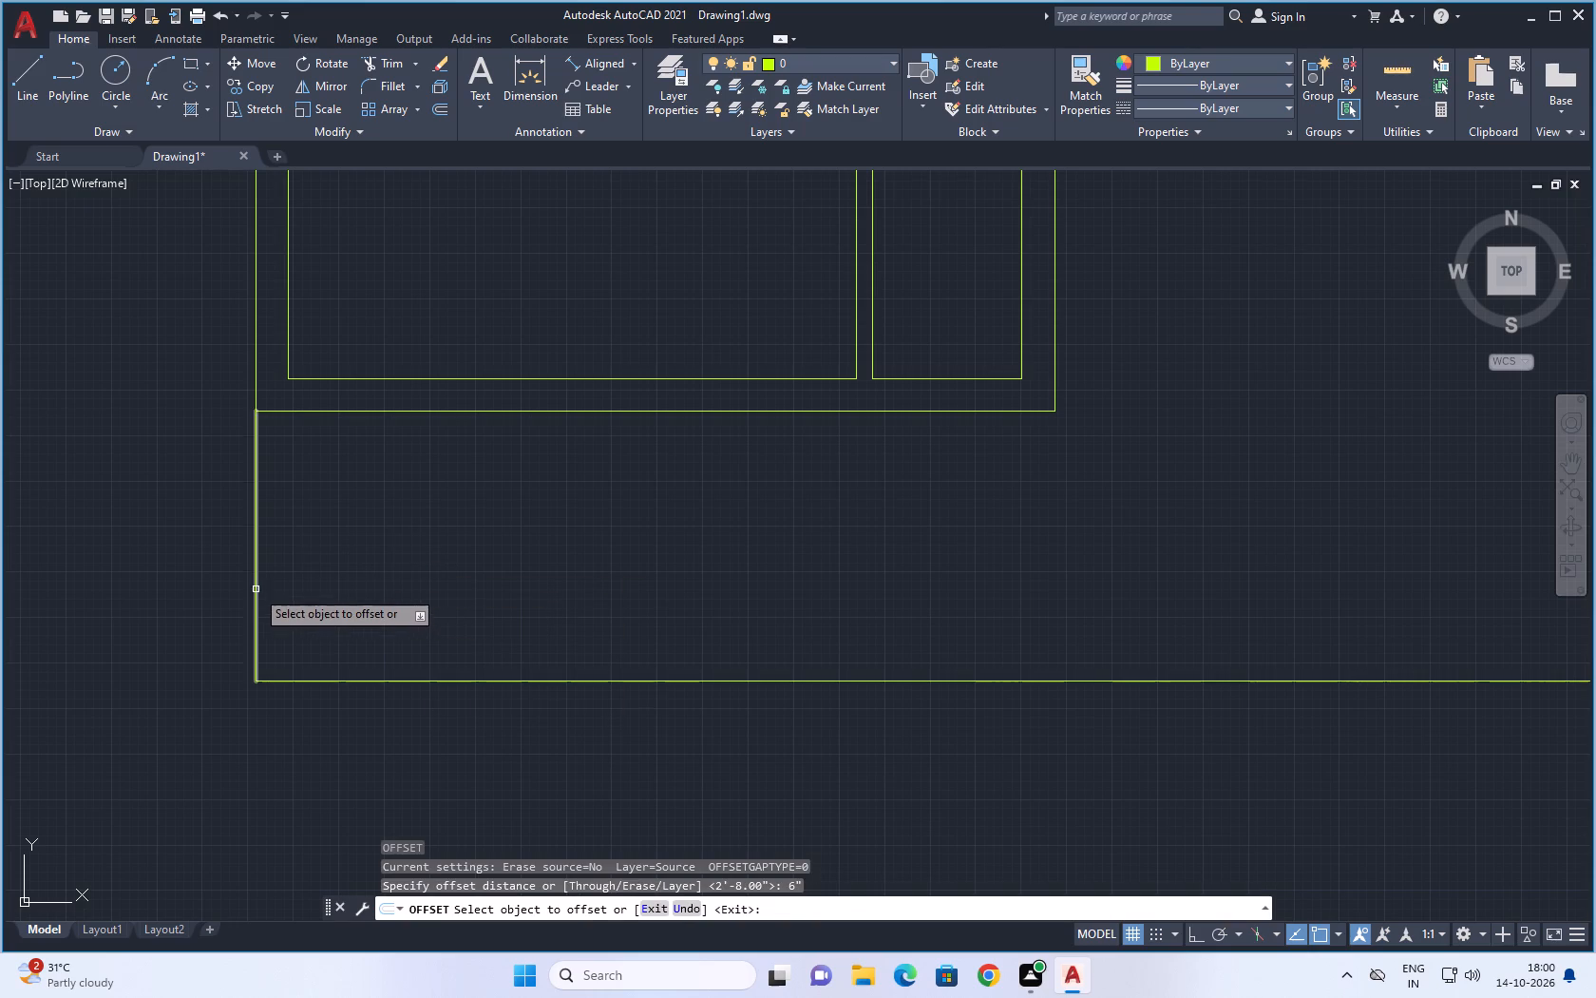
pyautogui.click(256, 589)
pyautogui.click(308, 589)
# Offset the bottom exterior wall's outer line 6" inward.
pyautogui.scroll(-1, 308, 589)
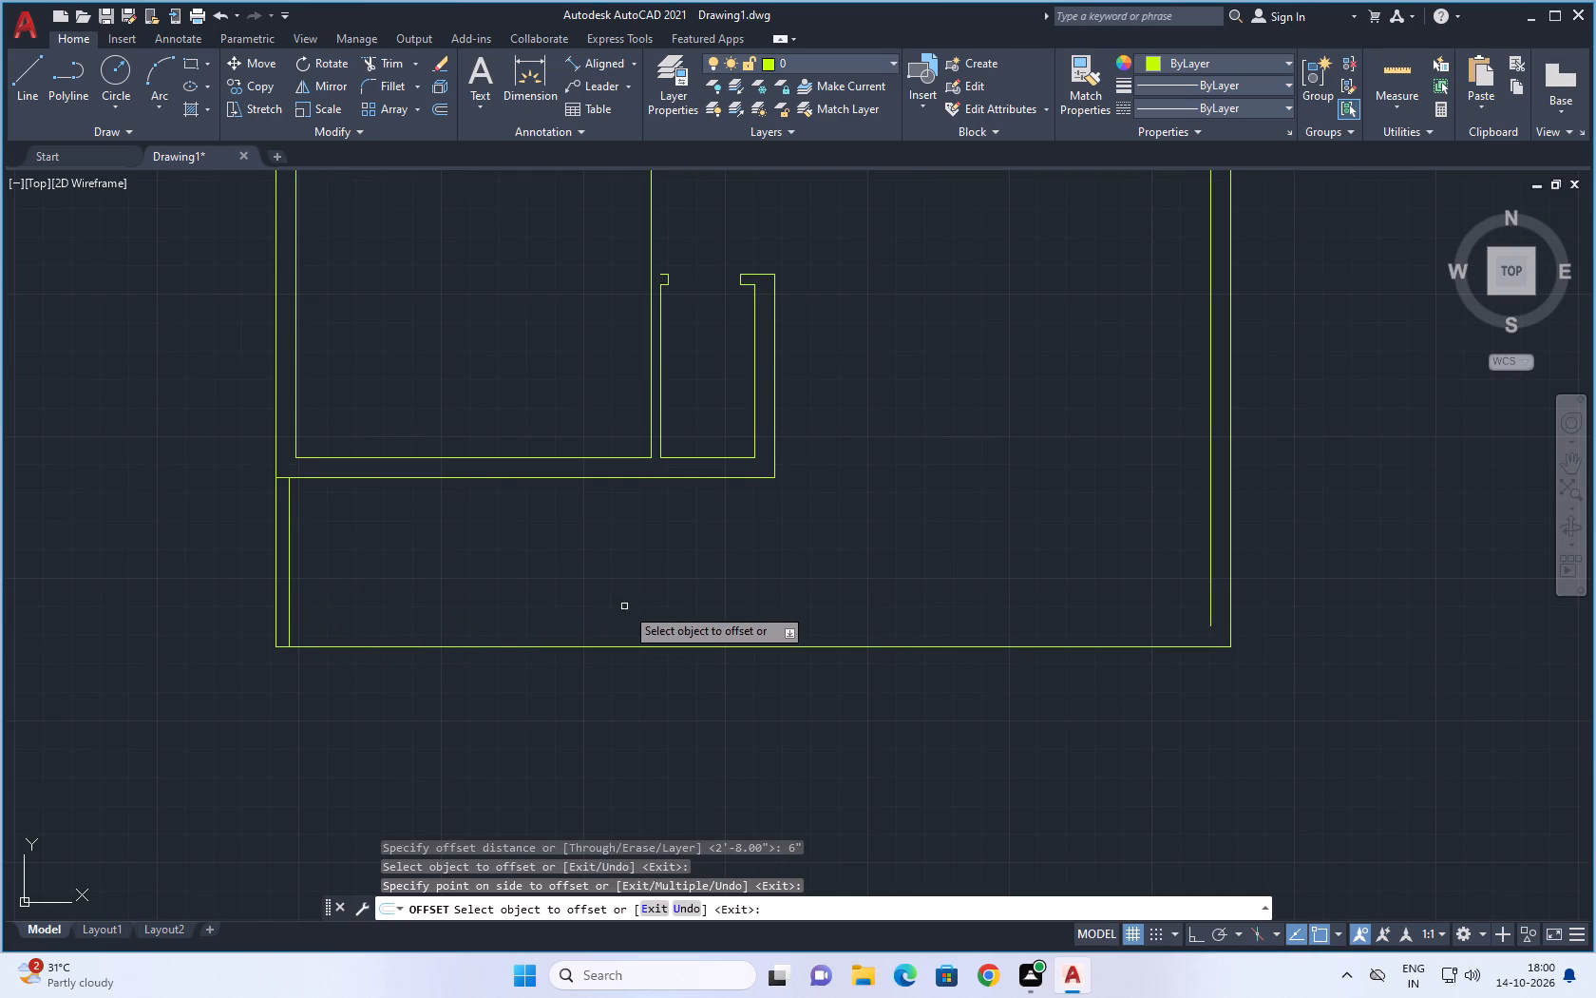
pyautogui.scroll(-1, 662, 597)
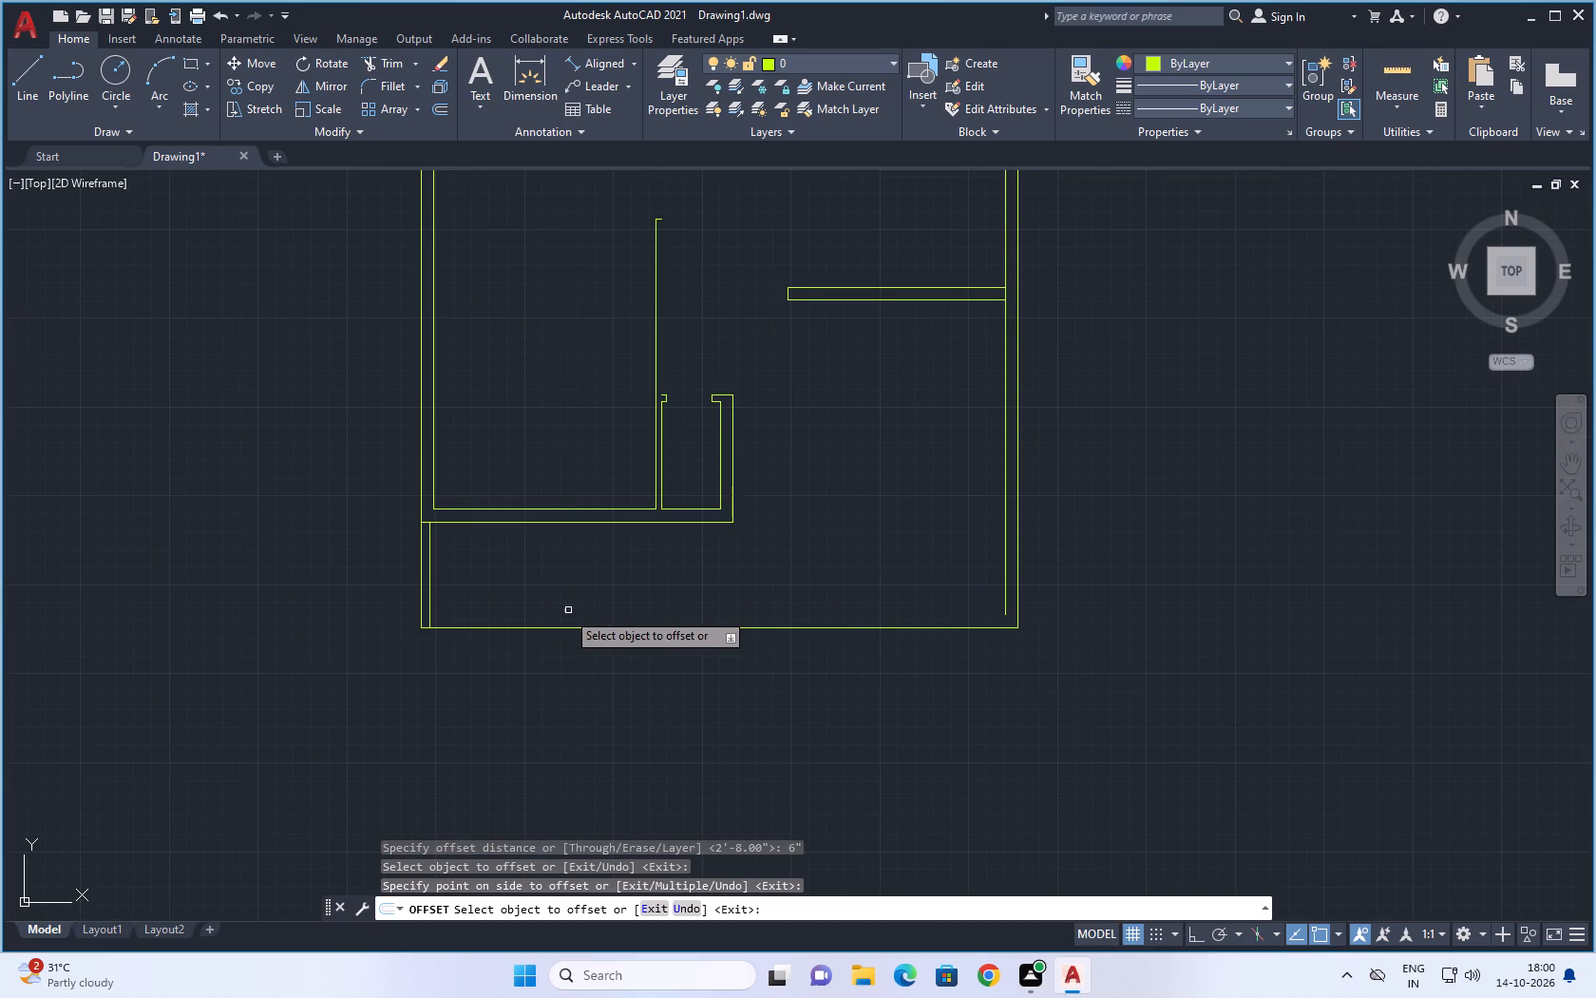
pyautogui.click(541, 628)
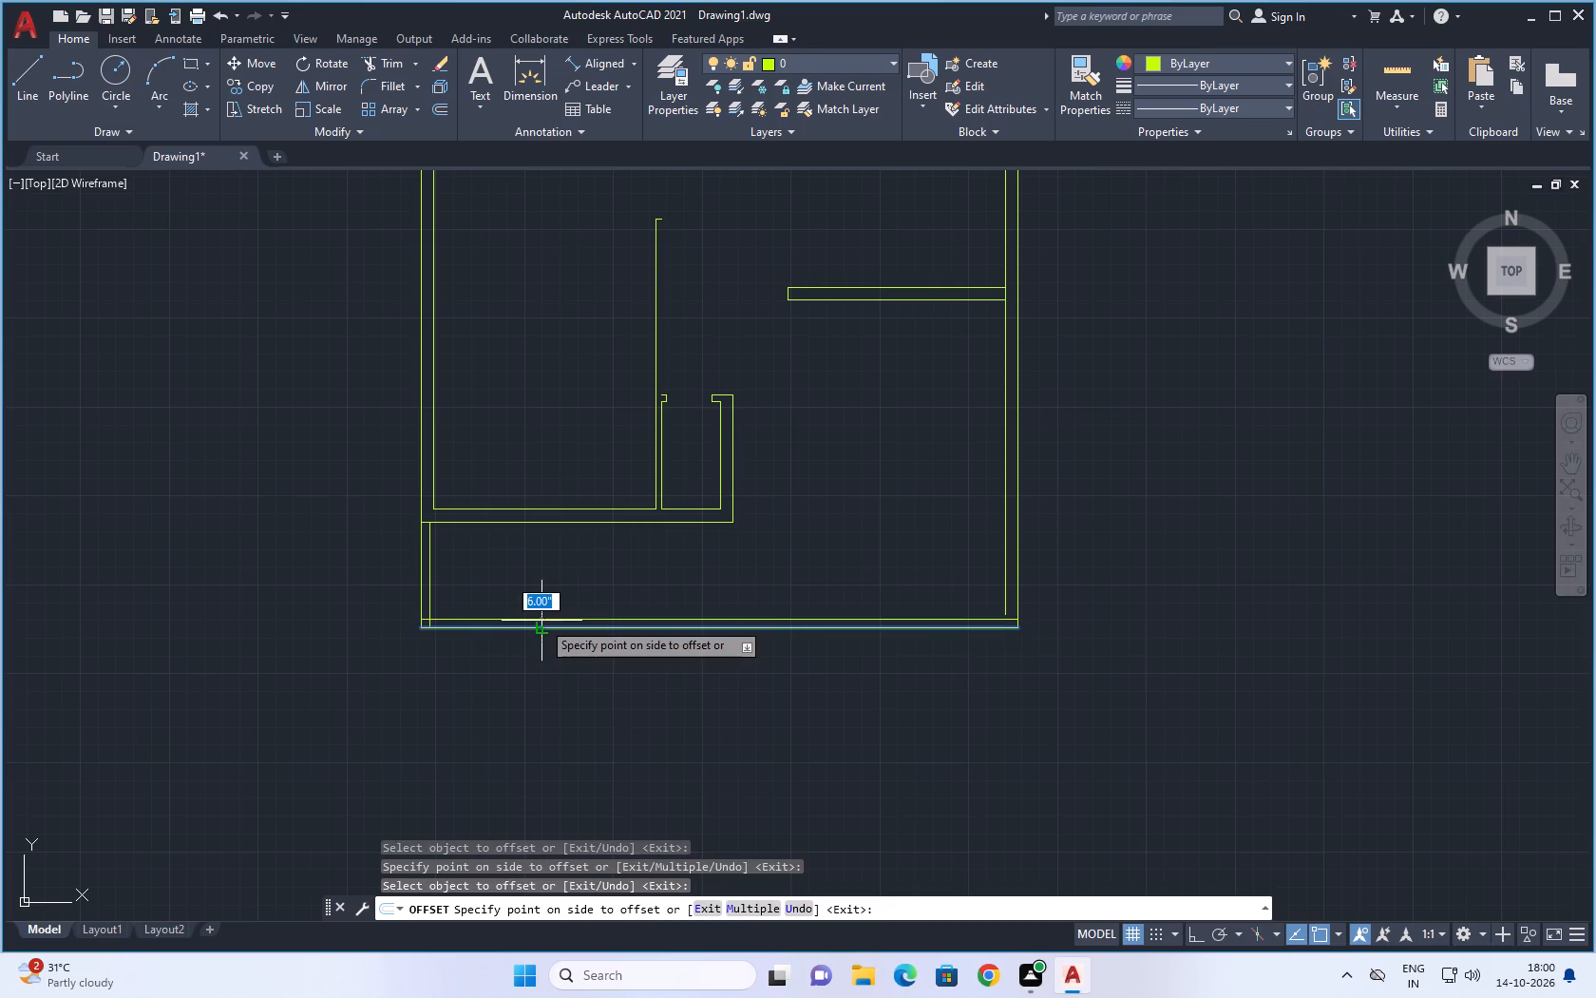
pyautogui.press('6')
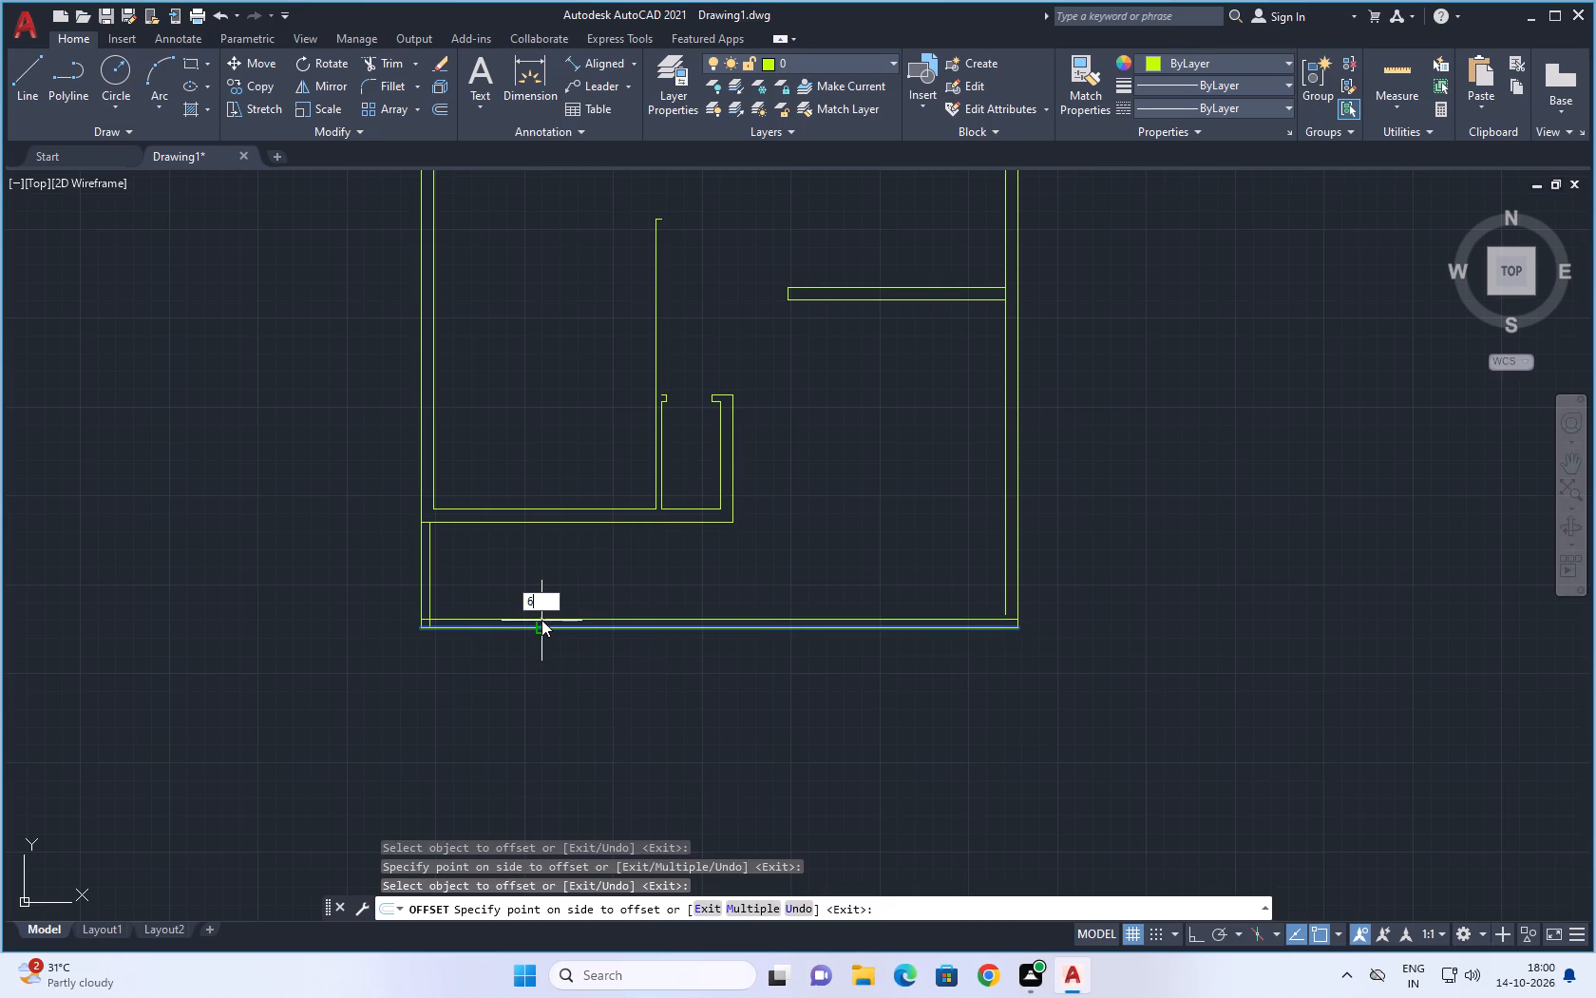
pyautogui.hotkey('shift', '"')
pyautogui.press('Return')
pyautogui.click(541, 621)
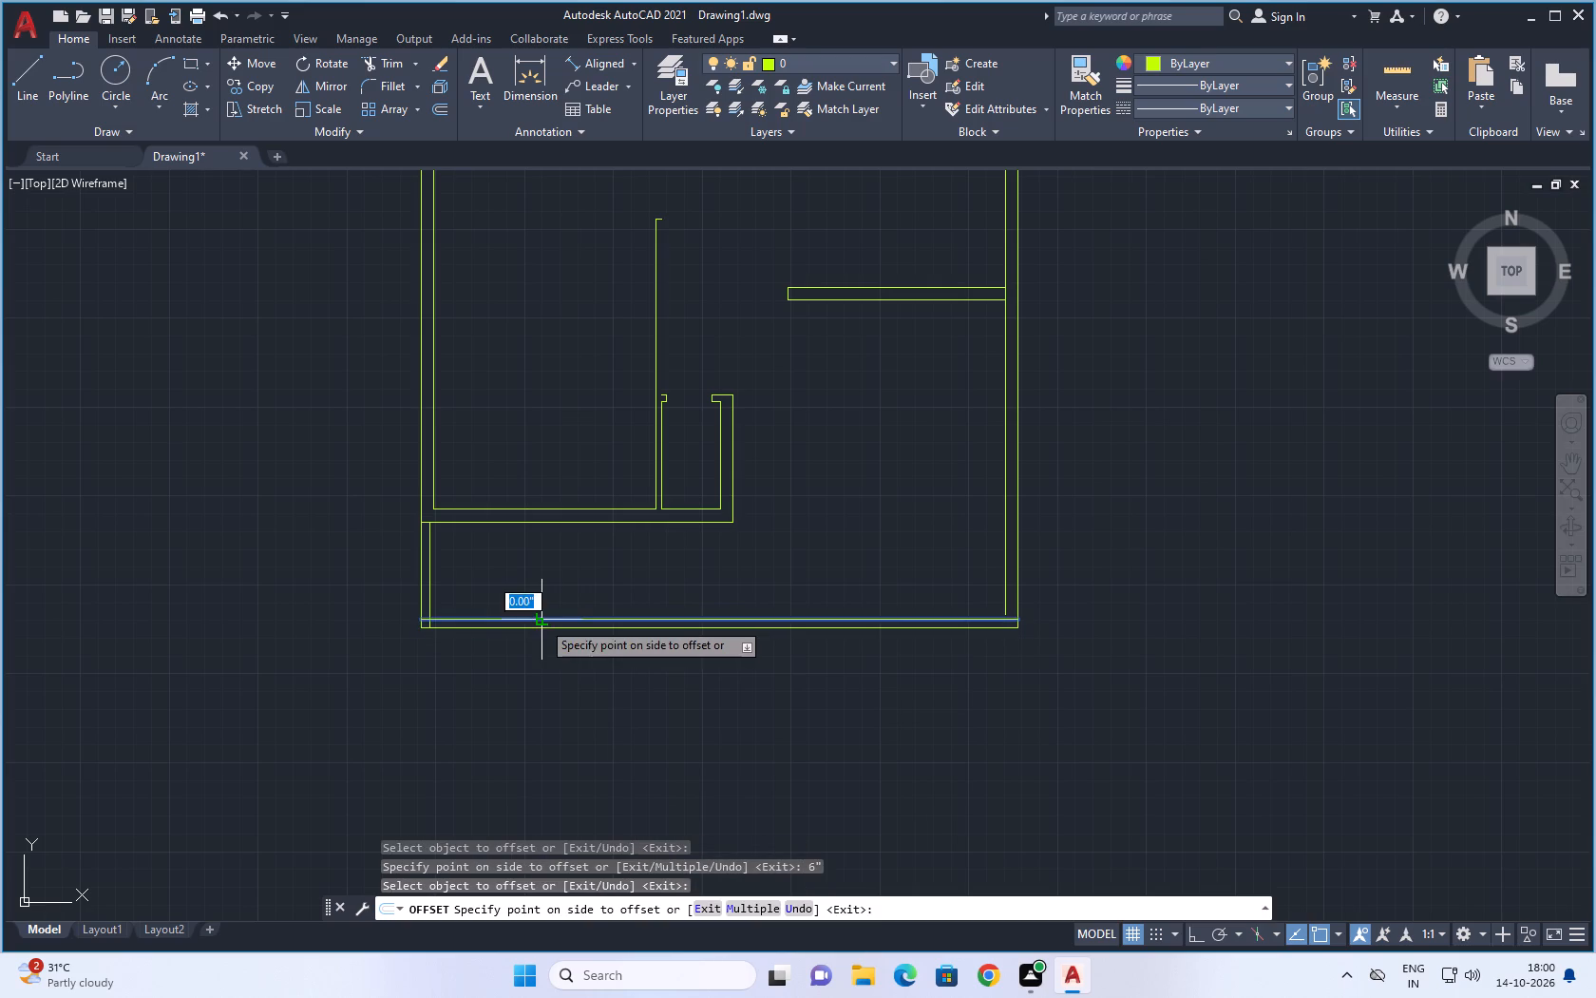
pyautogui.scroll(3, 441, 650)
pyautogui.press('Escape')
# Trim the overlapping ends of the two new inner lines at the bottom-left corner of the exterior walls.
pyautogui.write('TR')
pyautogui.press('space')
pyautogui.moveTo(368, 525); pyautogui.dragTo(370, 532)
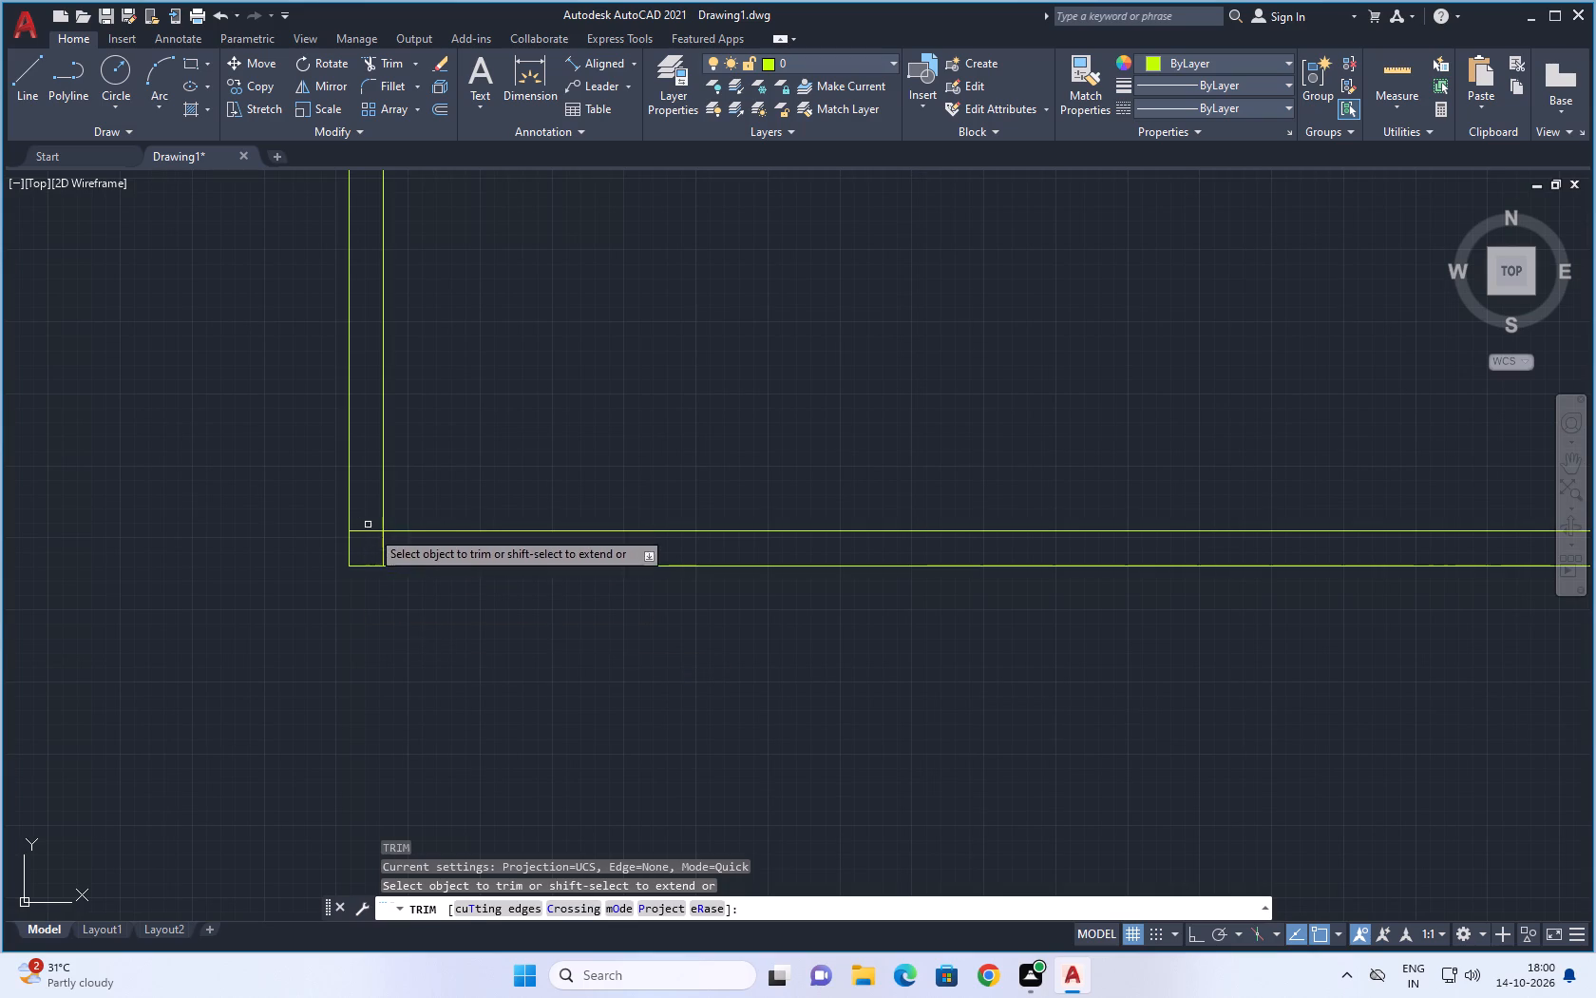
pyautogui.moveTo(370, 532); pyautogui.dragTo(394, 551)
pyautogui.scroll(-3, 409, 629)
pyautogui.moveTo(599, 693); pyautogui.dragTo(578, 690, button='middle')
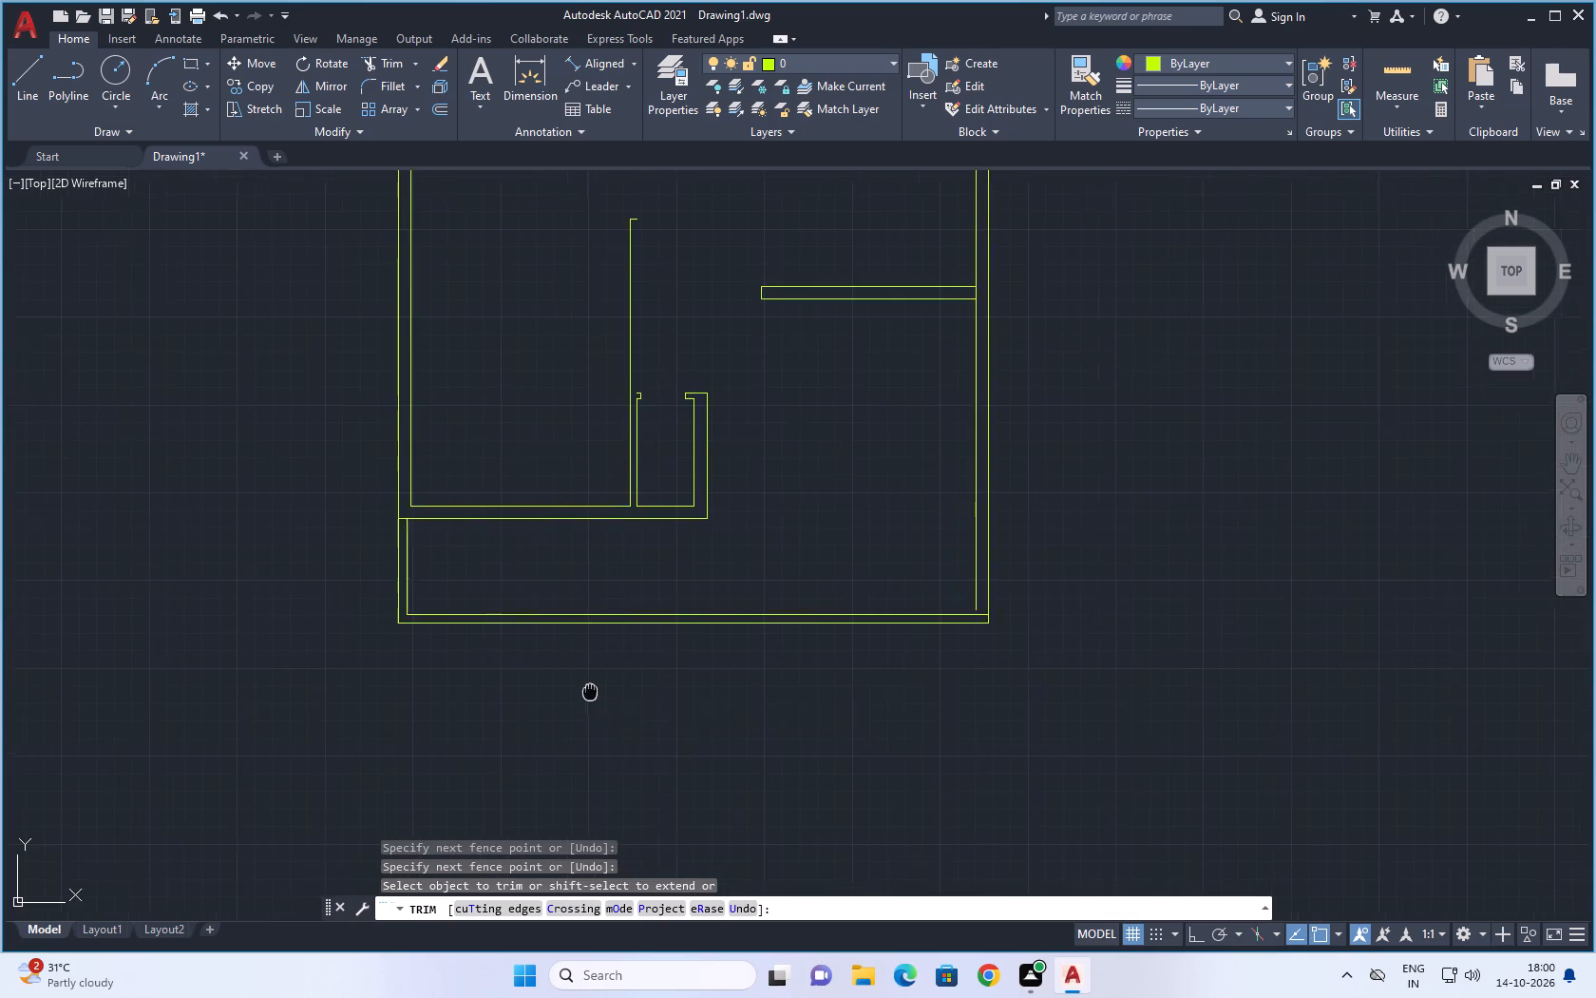
pyautogui.moveTo(578, 690); pyautogui.dragTo(462, 687, button='middle')
pyautogui.scroll(1, 540, 659)
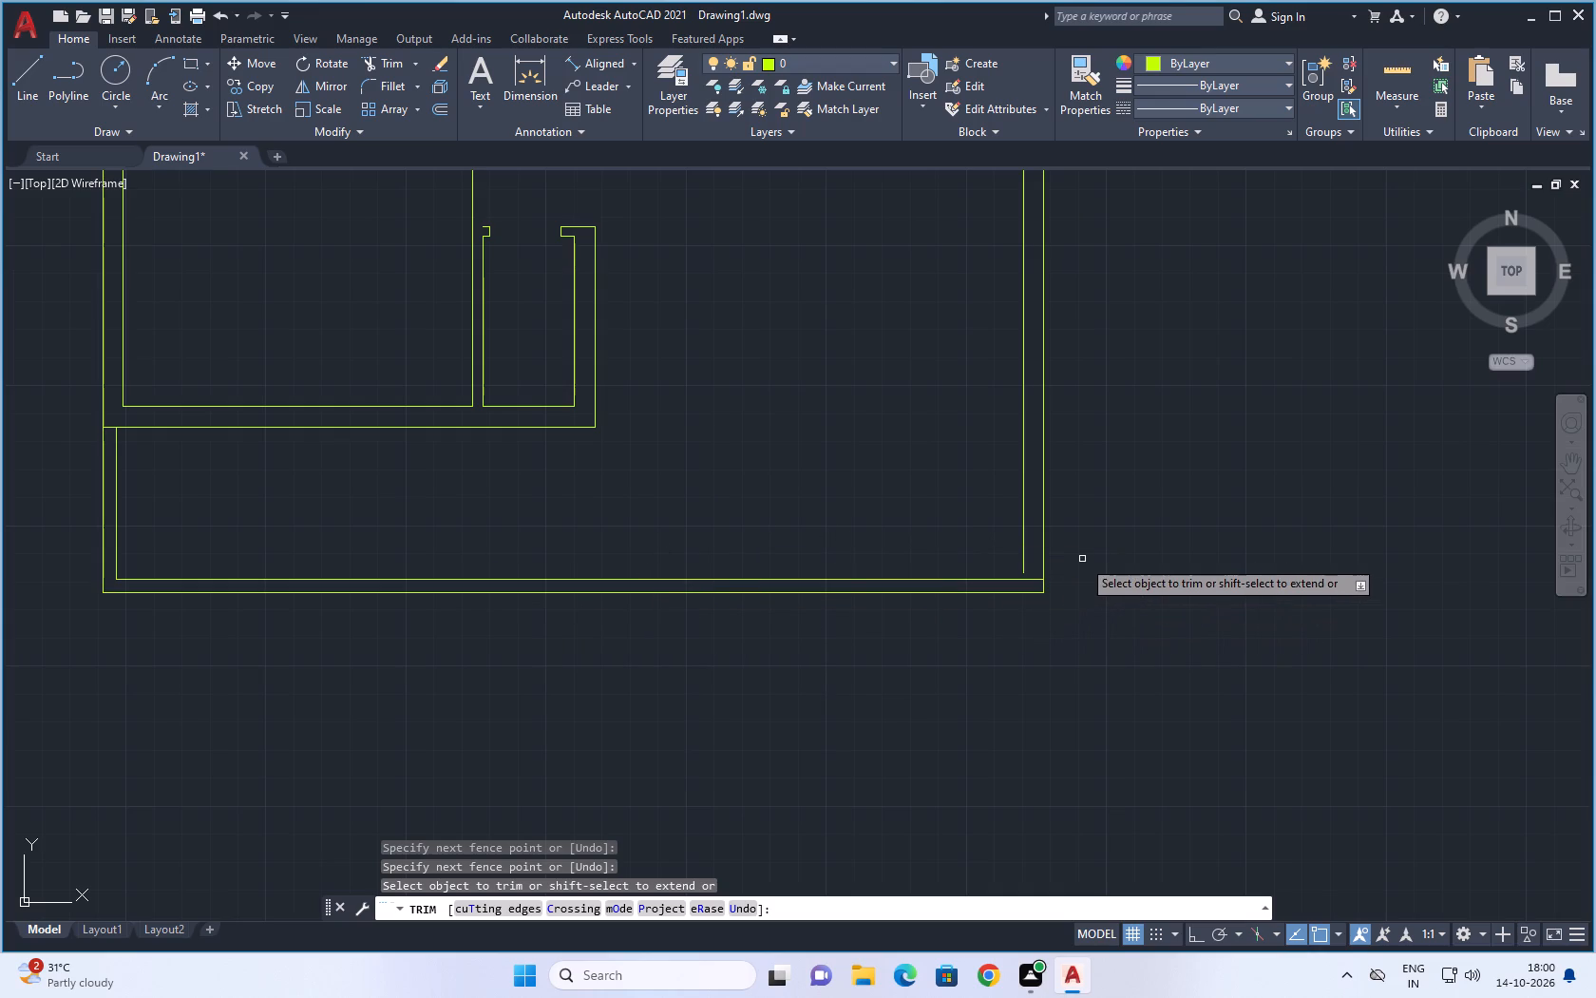
pyautogui.press('Escape')
pyautogui.press('Escape')
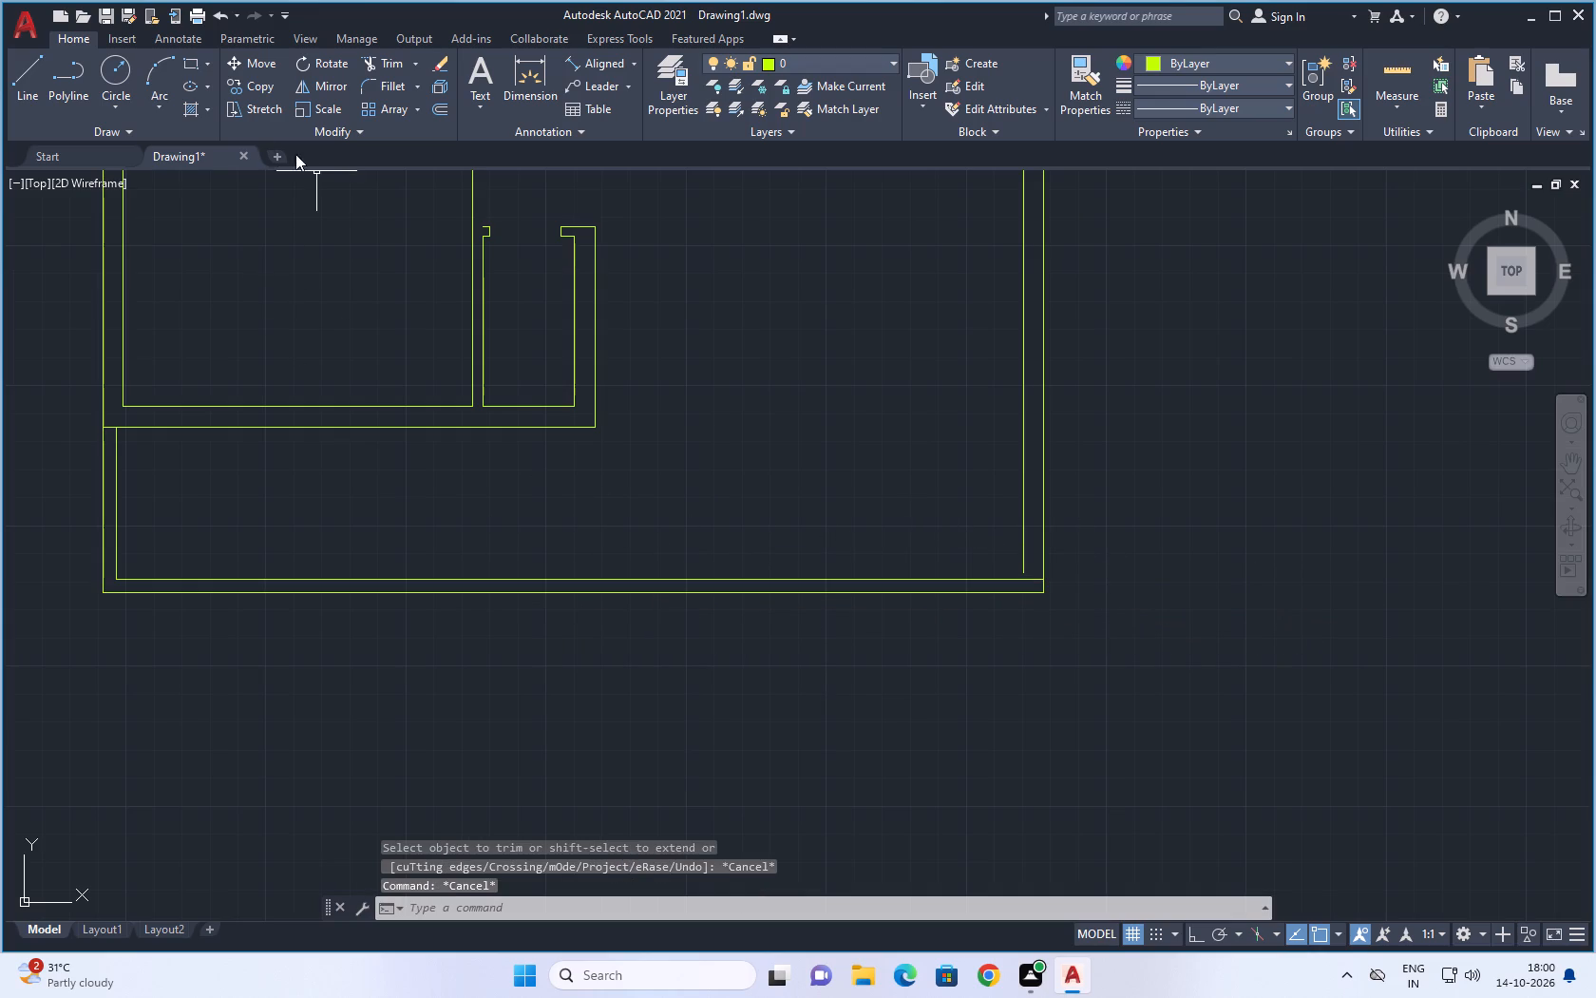
# Draw the vertical partition's missing right face line from its upper end straight down to the small room's door jamb, with Ortho on.
pyautogui.click(36, 70)
pyautogui.scroll(-1, 566, 405)
pyautogui.moveTo(647, 375); pyautogui.dragTo(653, 619, button='middle')
pyautogui.scroll(3, 545, 385)
pyautogui.click(431, 315)
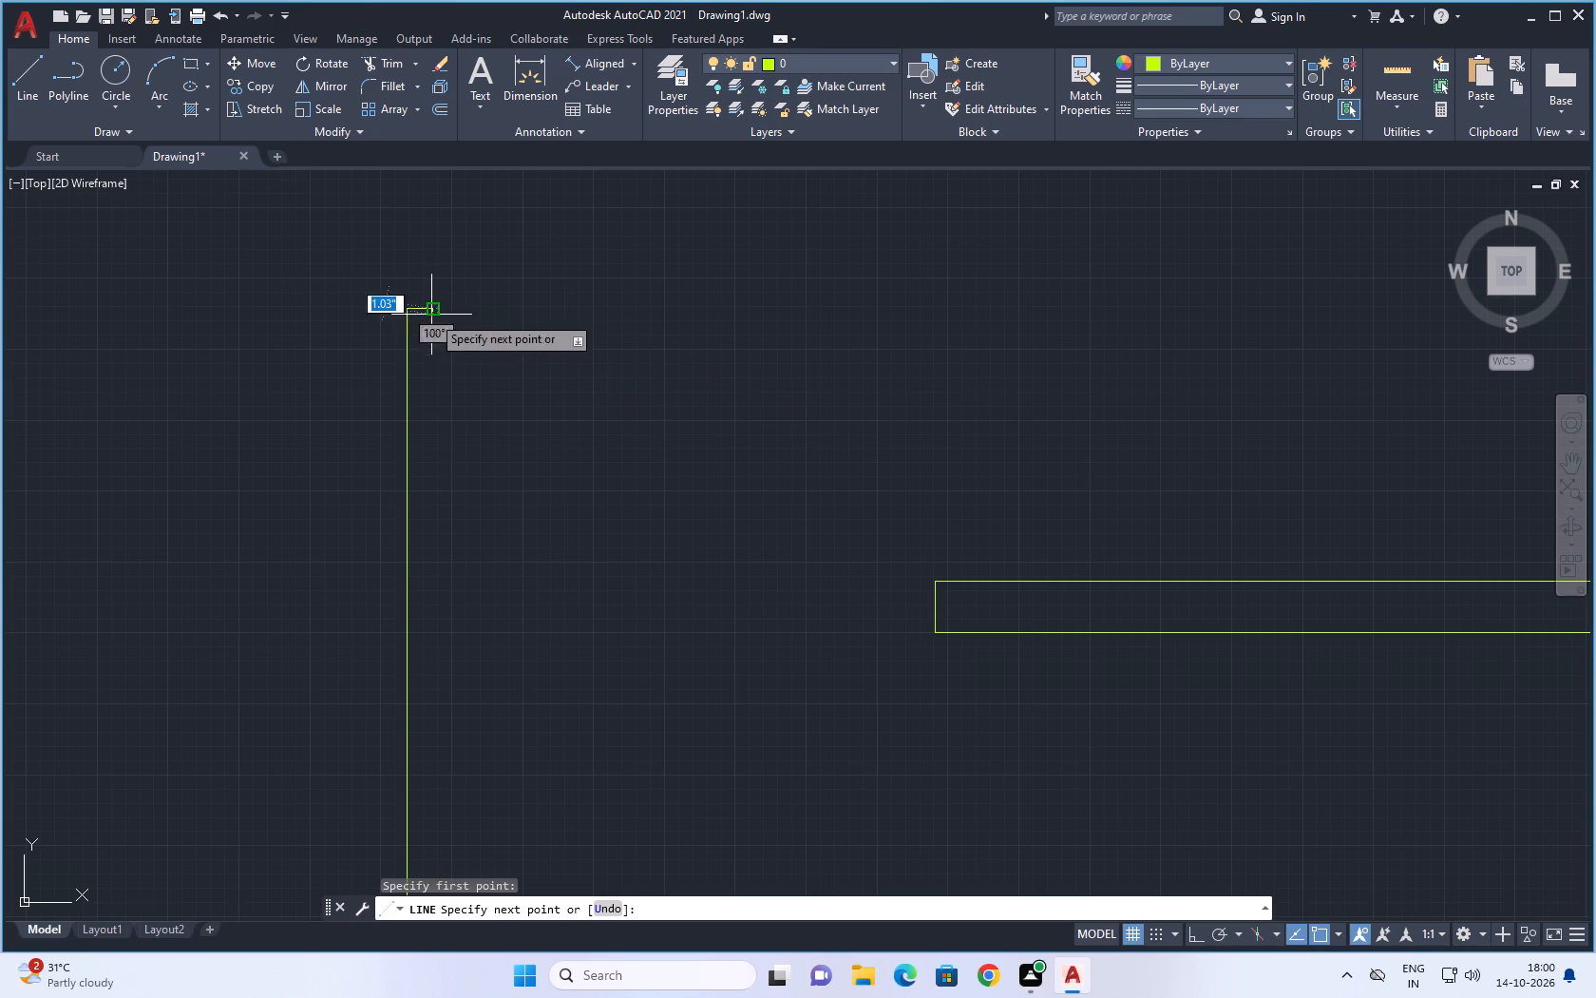
pyautogui.scroll(-1, 425, 616)
pyautogui.moveTo(435, 641); pyautogui.dragTo(476, 418, button='middle')
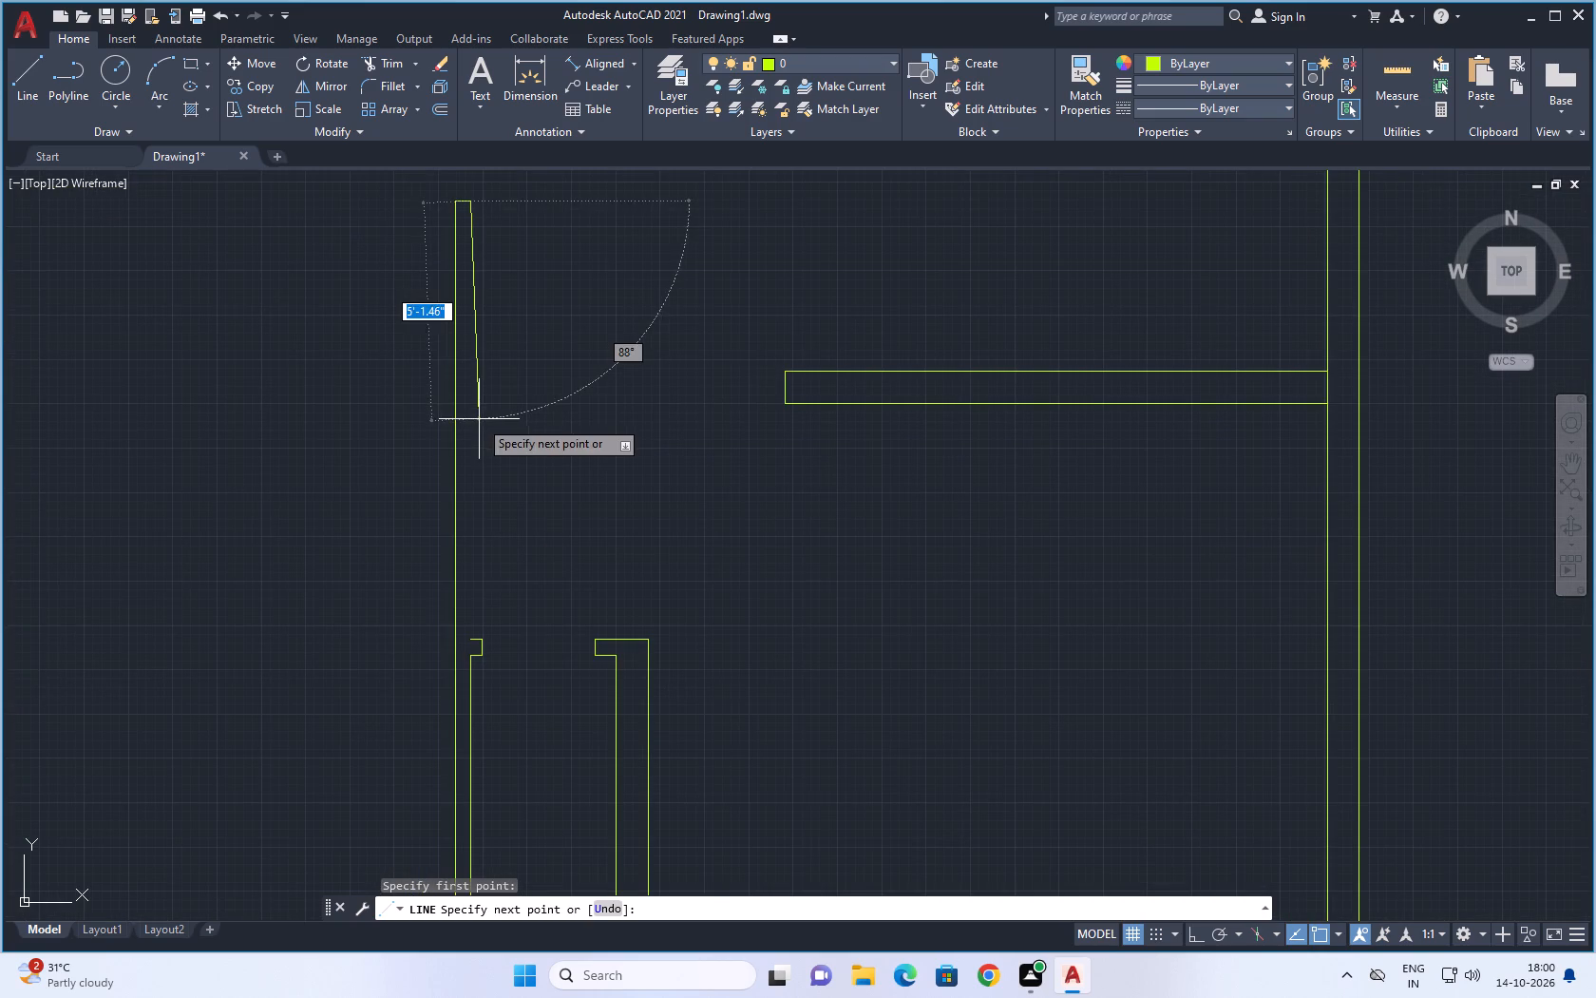
pyautogui.press('F8')
pyautogui.scroll(3, 470, 634)
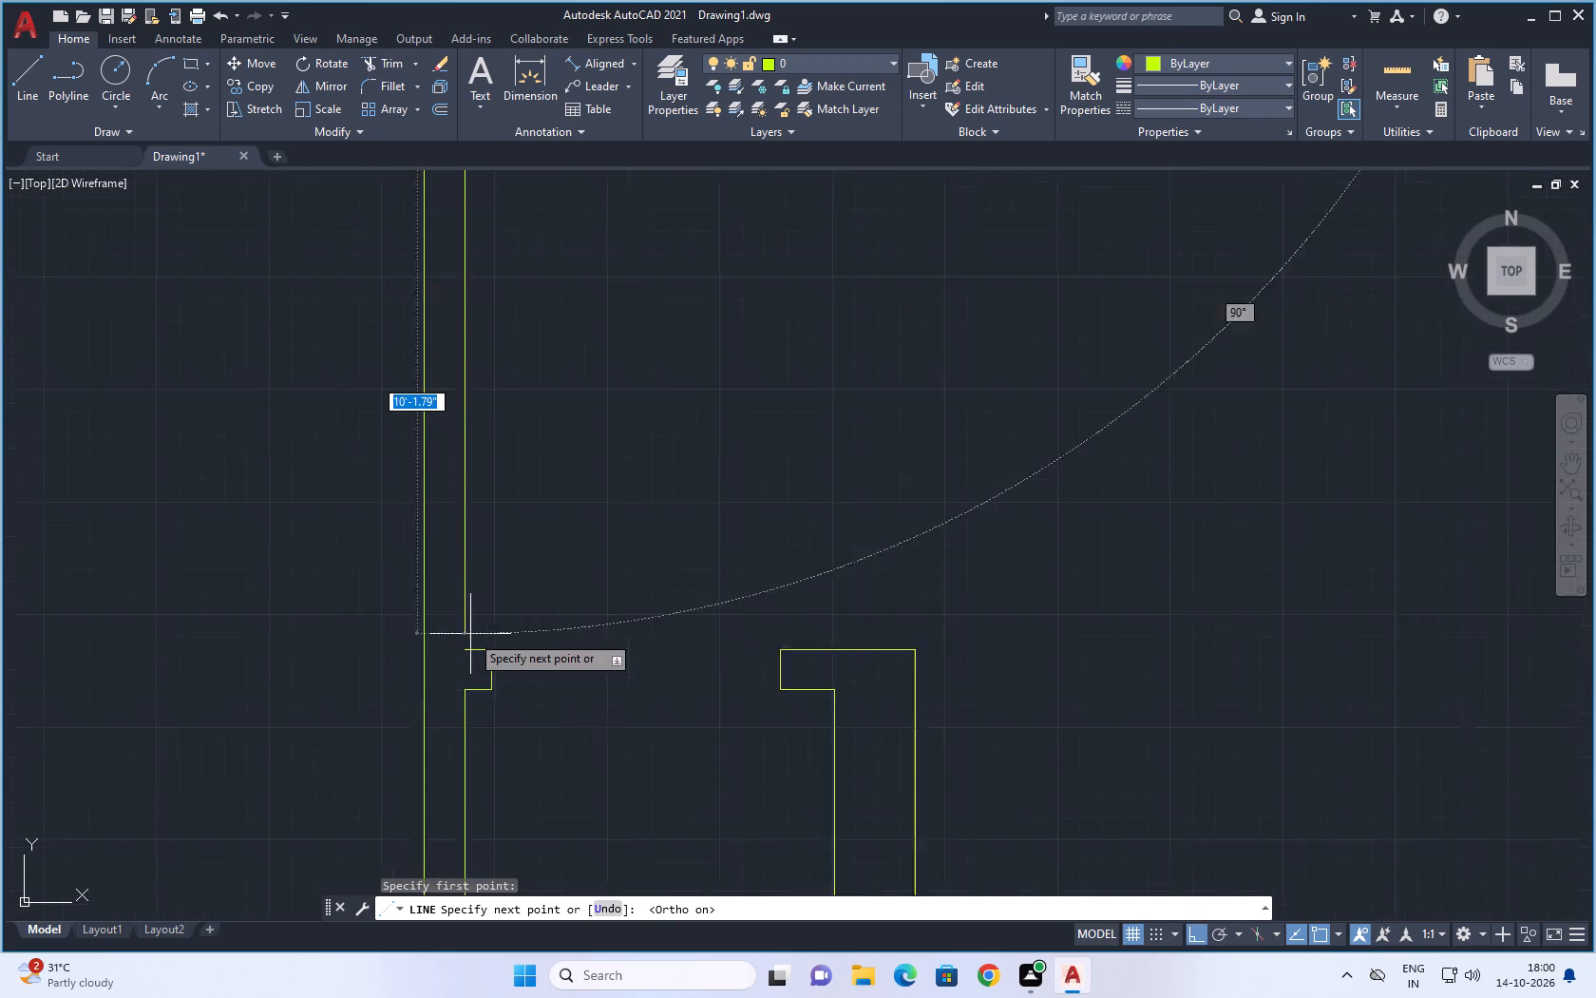
pyautogui.click(464, 657)
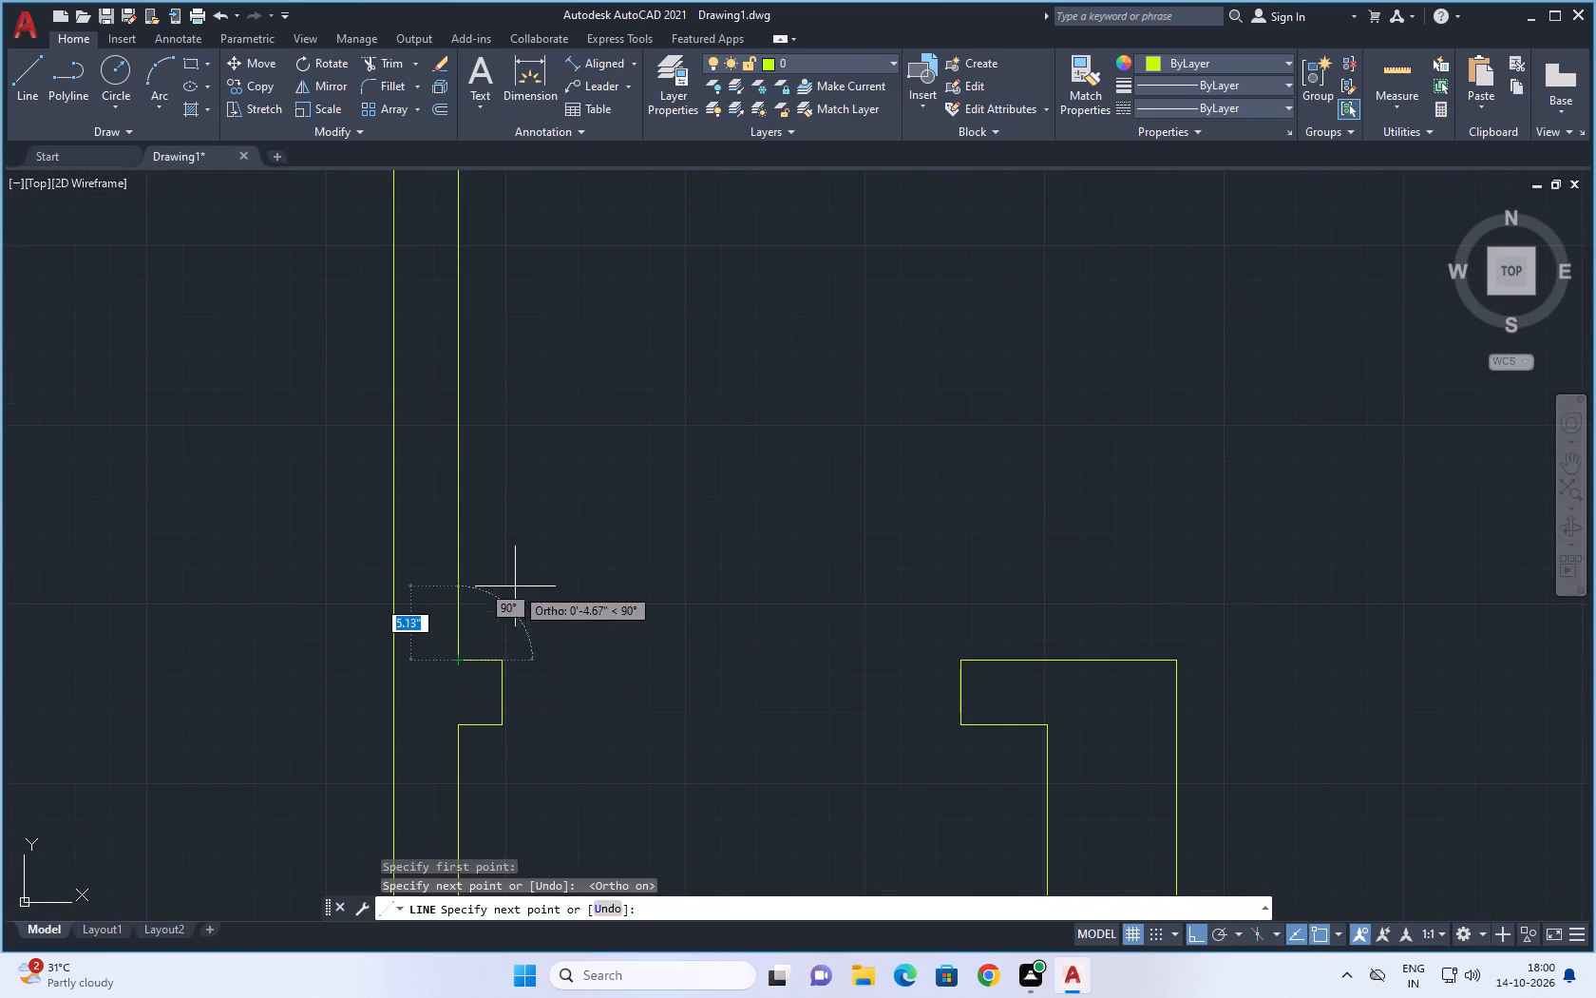
pyautogui.press('Escape')
# Extend the right exterior wall's inner line down through the bottom wall's inner line to its outer line.
pyautogui.scroll(-8, 569, 540)
pyautogui.scroll(2, 793, 637)
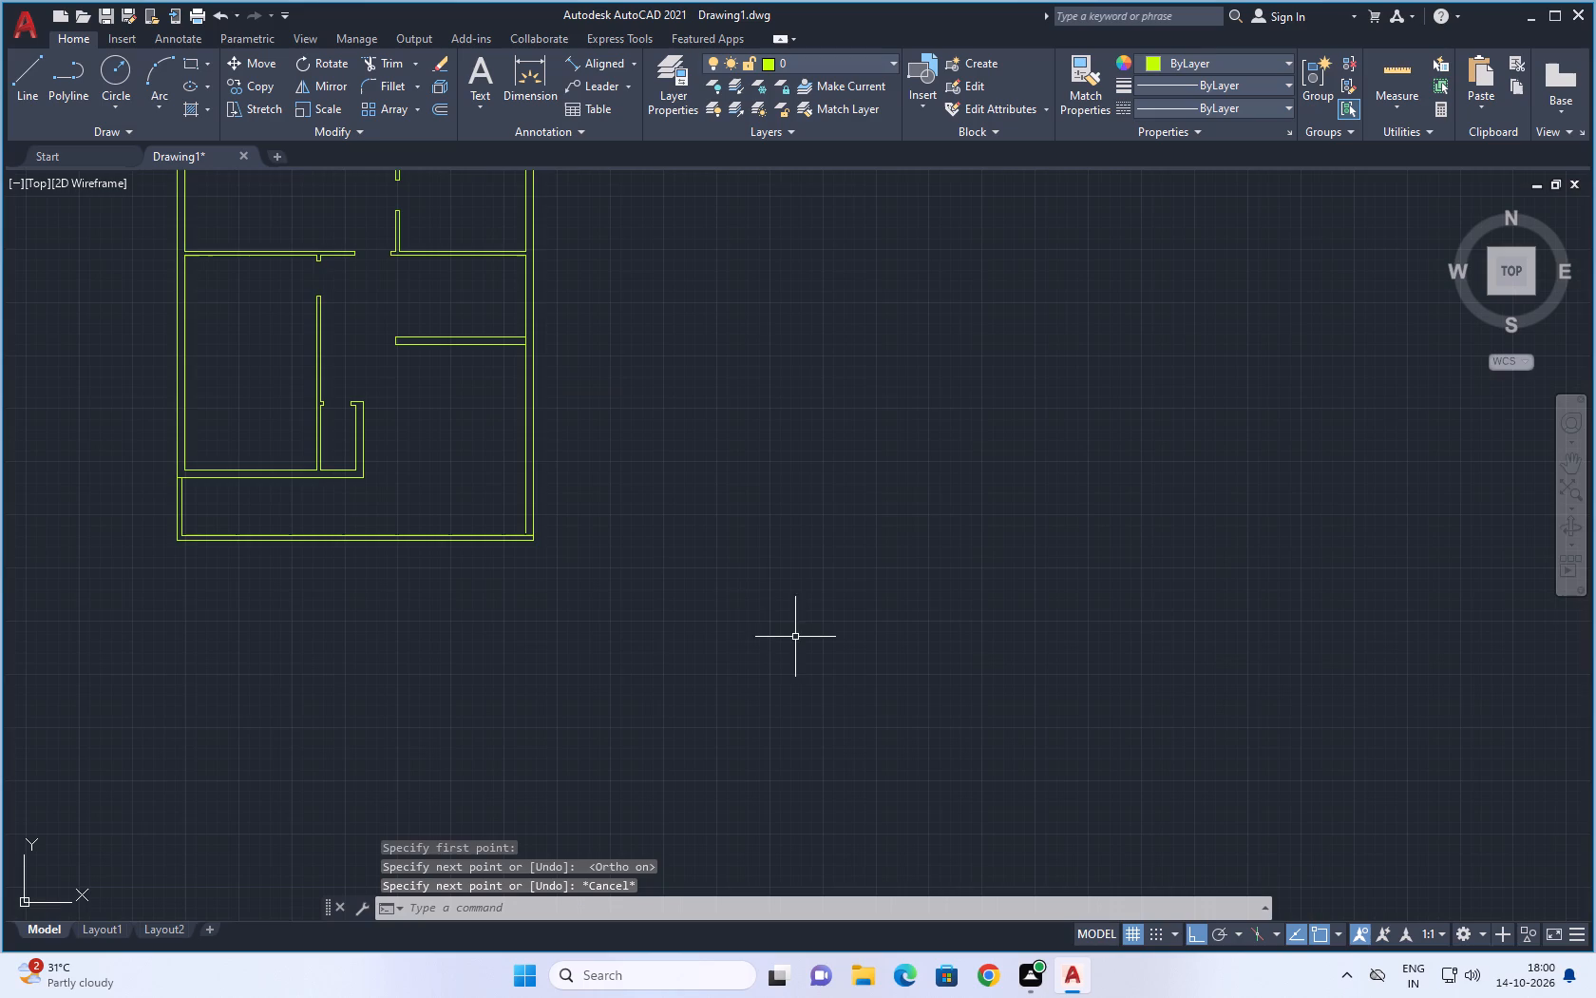
pyautogui.moveTo(691, 584); pyautogui.dragTo(767, 618, button='middle')
pyautogui.scroll(3, 767, 618)
pyautogui.moveTo(453, 555); pyautogui.dragTo(961, 665, button='middle')
pyautogui.scroll(1, 572, 554)
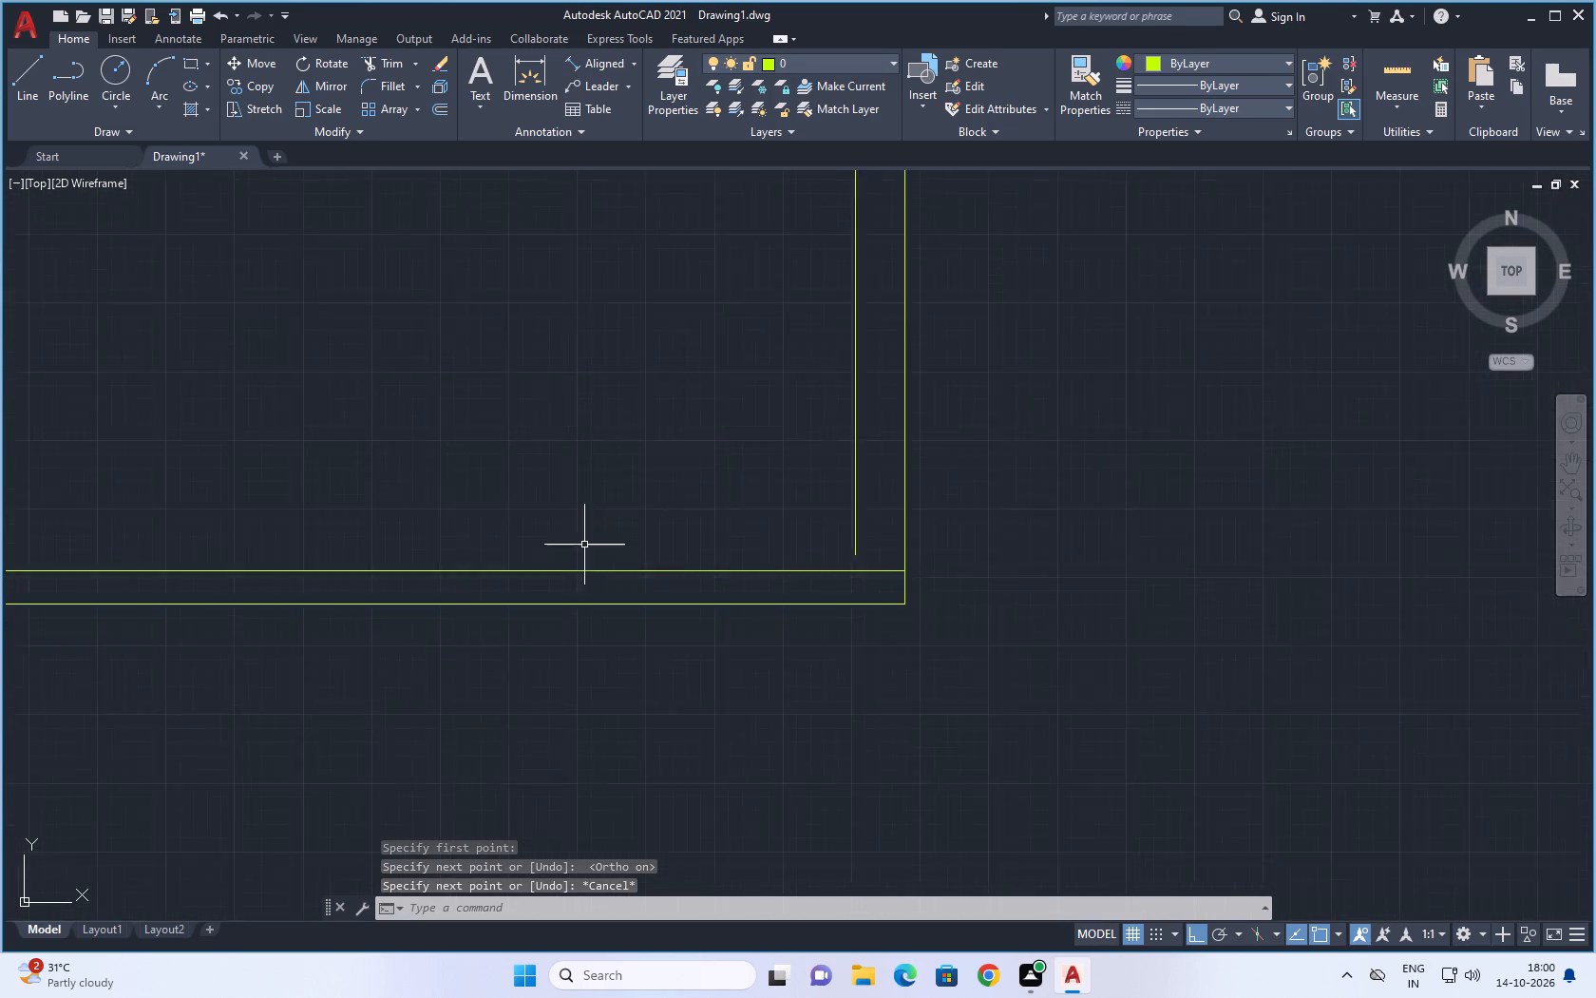
pyautogui.scroll(1, 585, 544)
pyautogui.press('Escape')
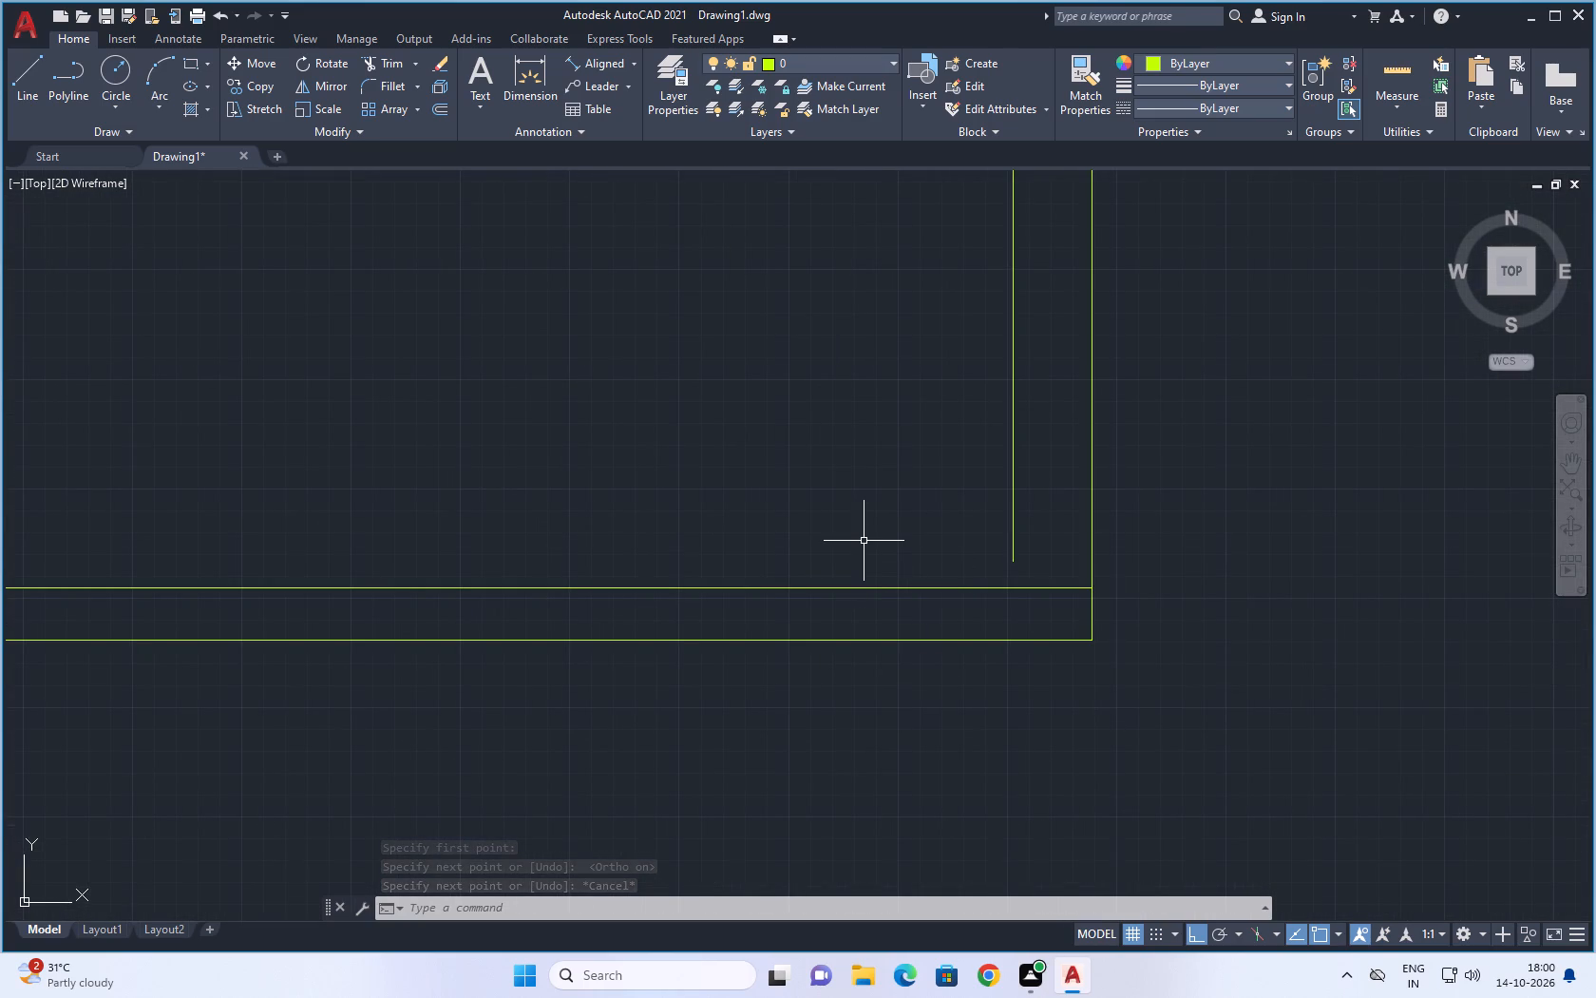
pyautogui.write('EX')
pyautogui.press('space')
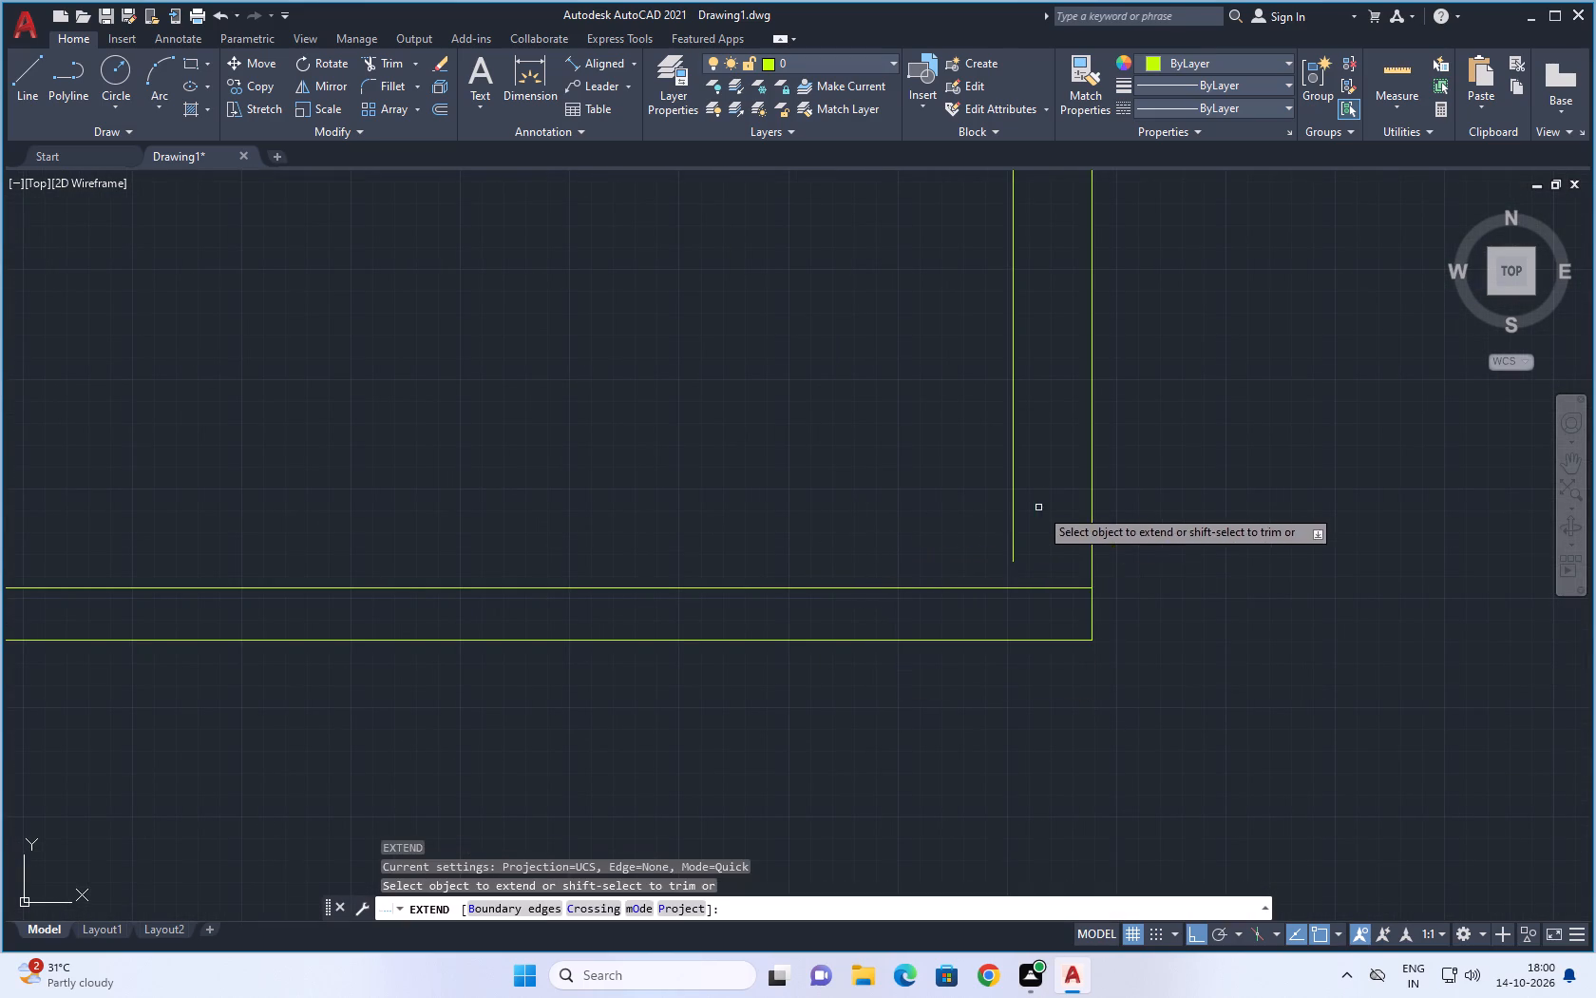
pyautogui.moveTo(1049, 502); pyautogui.dragTo(990, 530)
pyautogui.scroll(-1, 1149, 495)
pyautogui.moveTo(1185, 487); pyautogui.dragTo(1143, 505, button='middle')
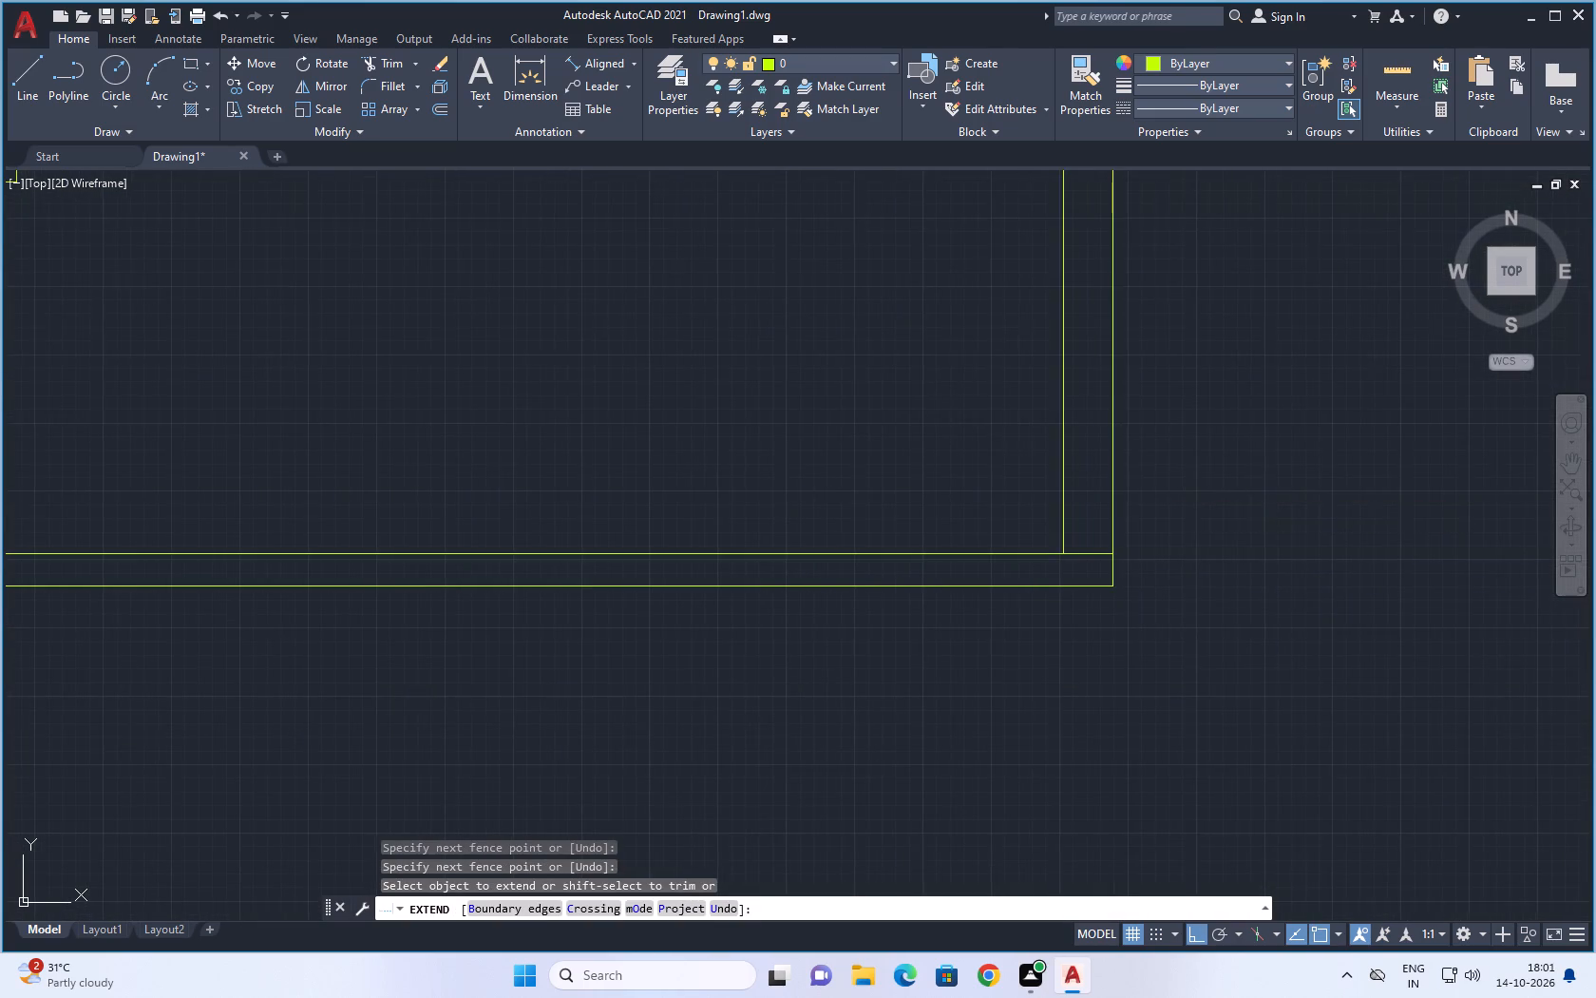
pyautogui.moveTo(1143, 505); pyautogui.dragTo(1137, 509, button='middle')
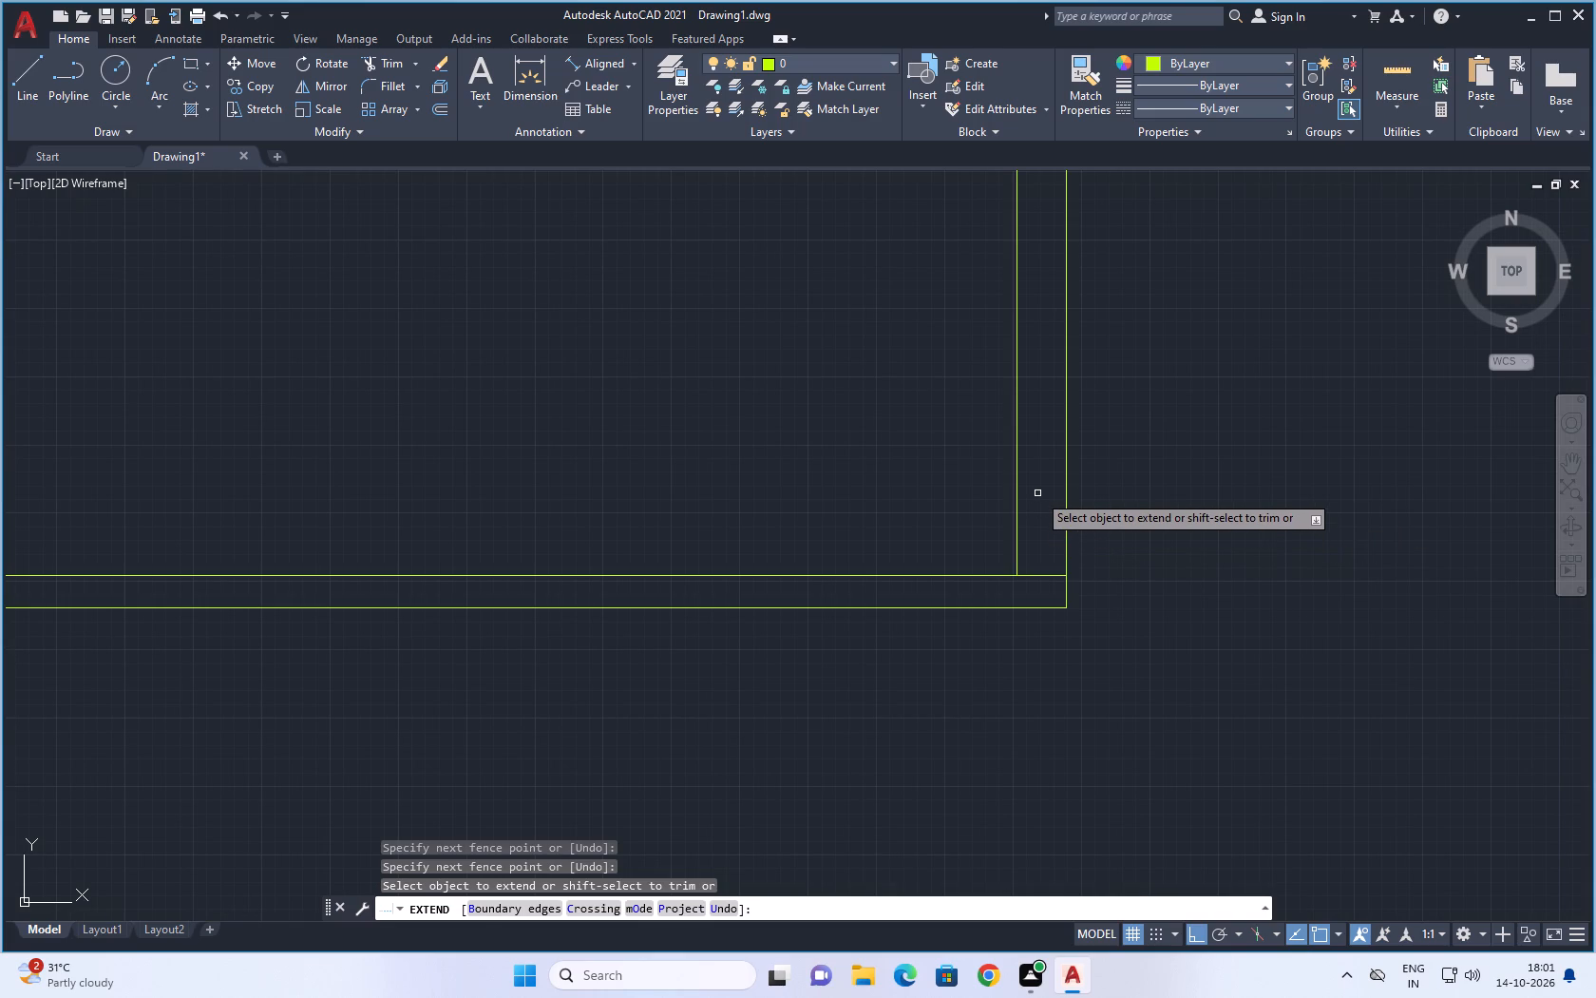
pyautogui.moveTo(1039, 486); pyautogui.dragTo(969, 527)
pyautogui.scroll(-2, 1106, 519)
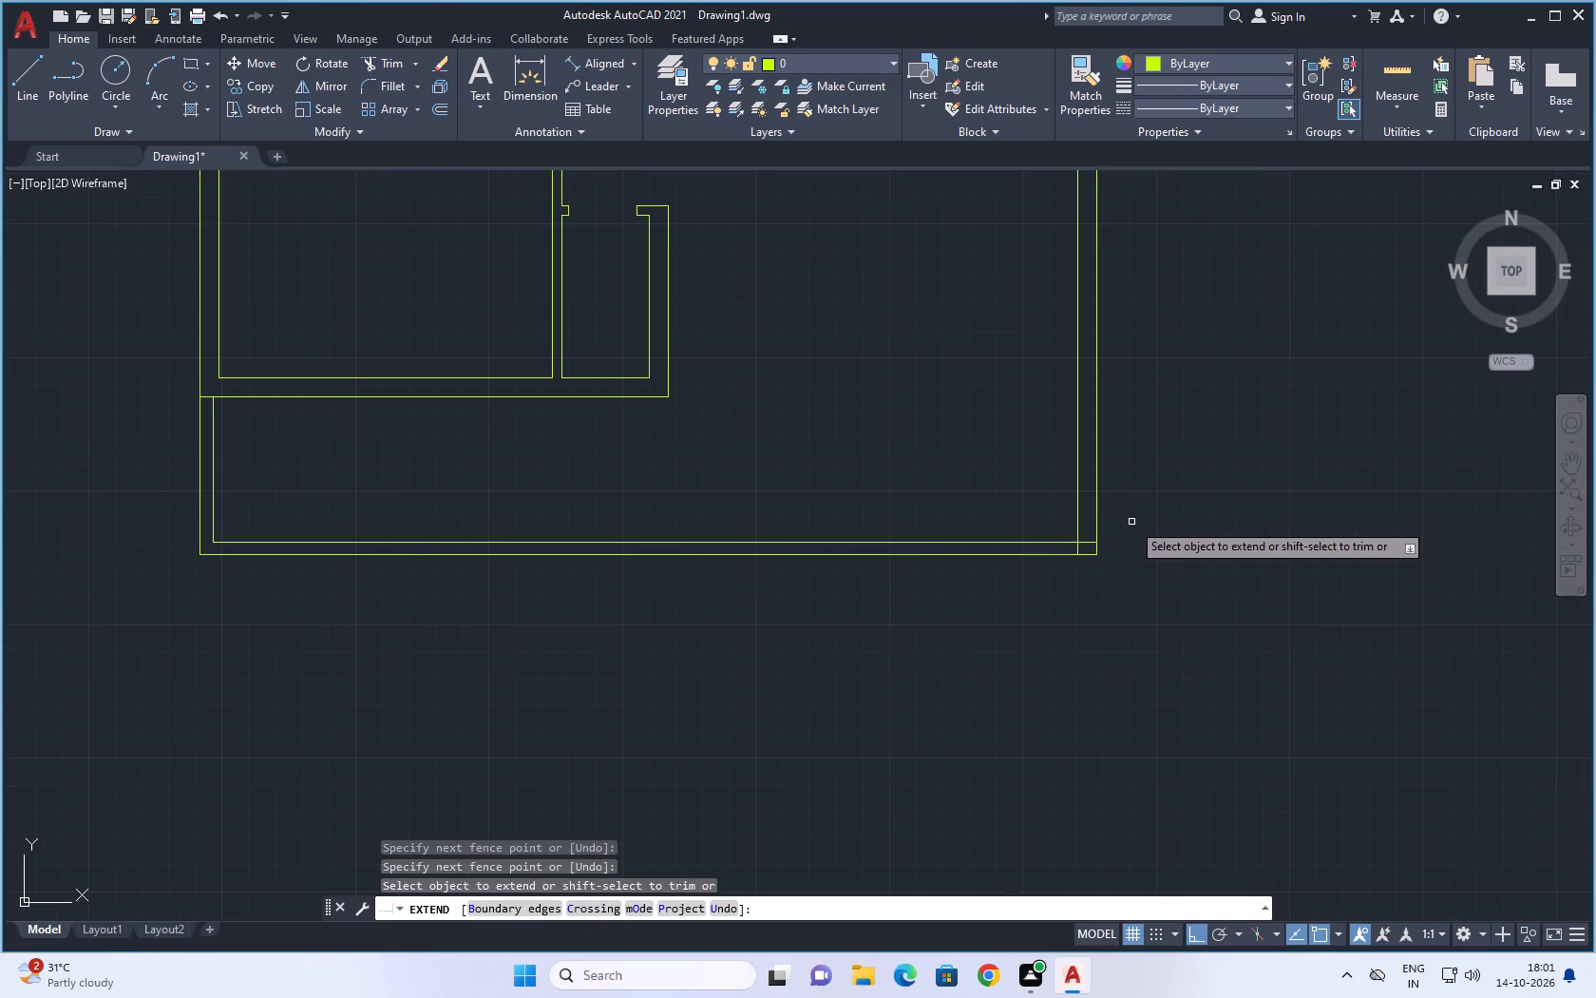
pyautogui.press('Escape')
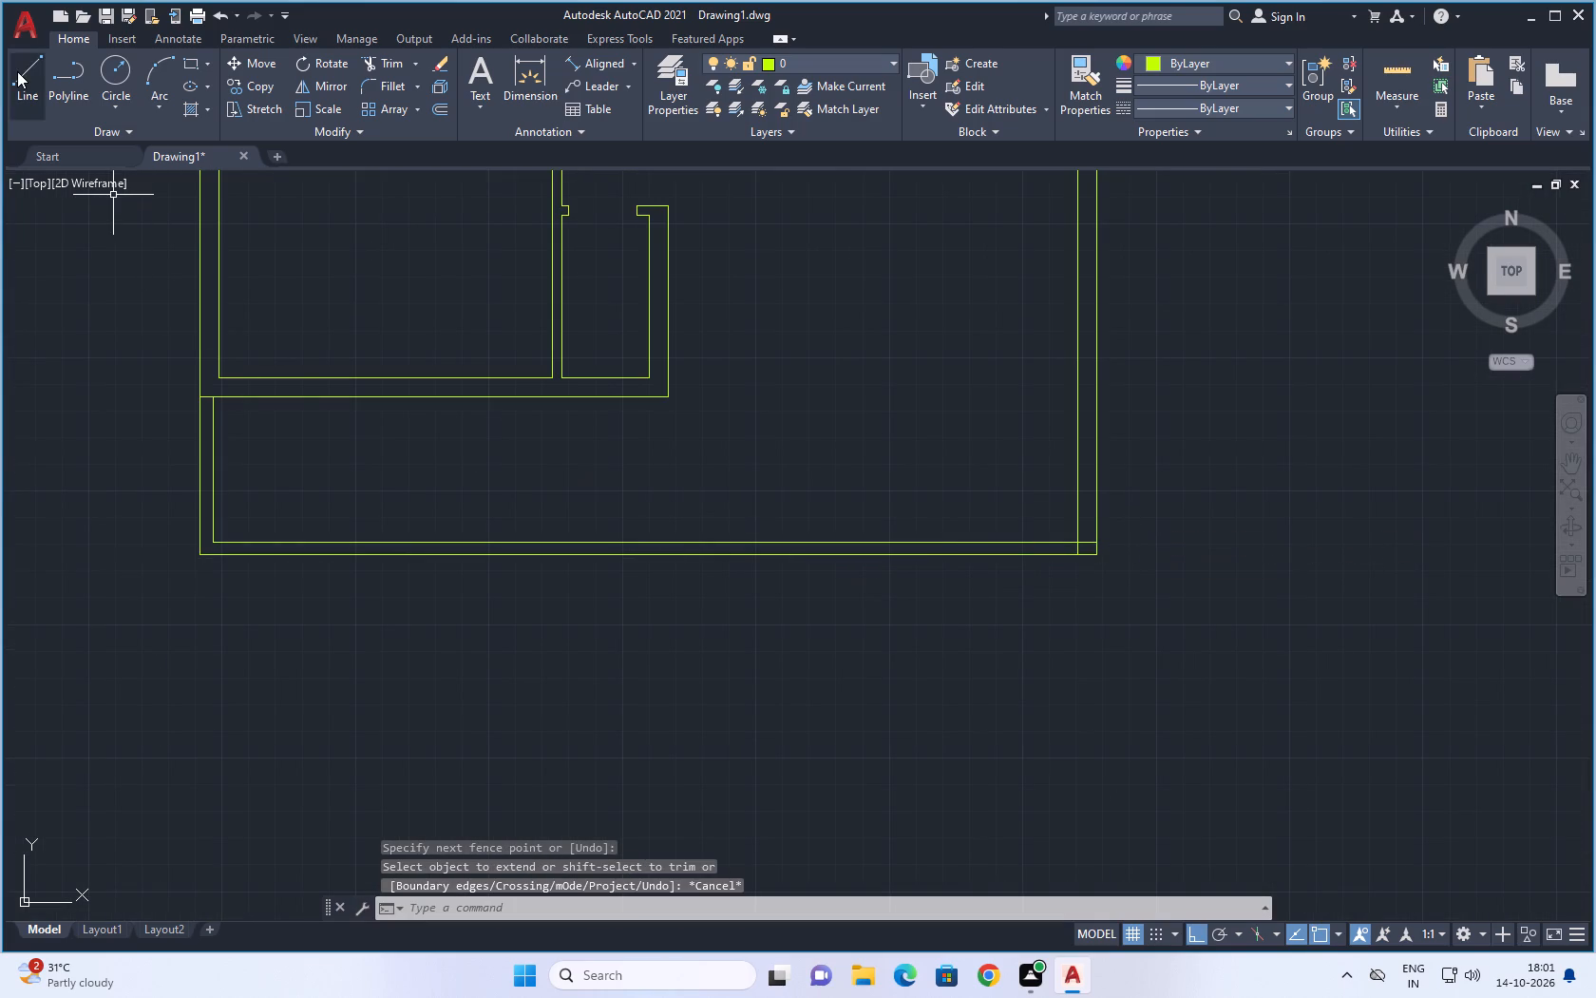
# Draw a short vertical line across the bottom wall, aligned with the small room's right outer wall line.
pyautogui.click(18, 71)
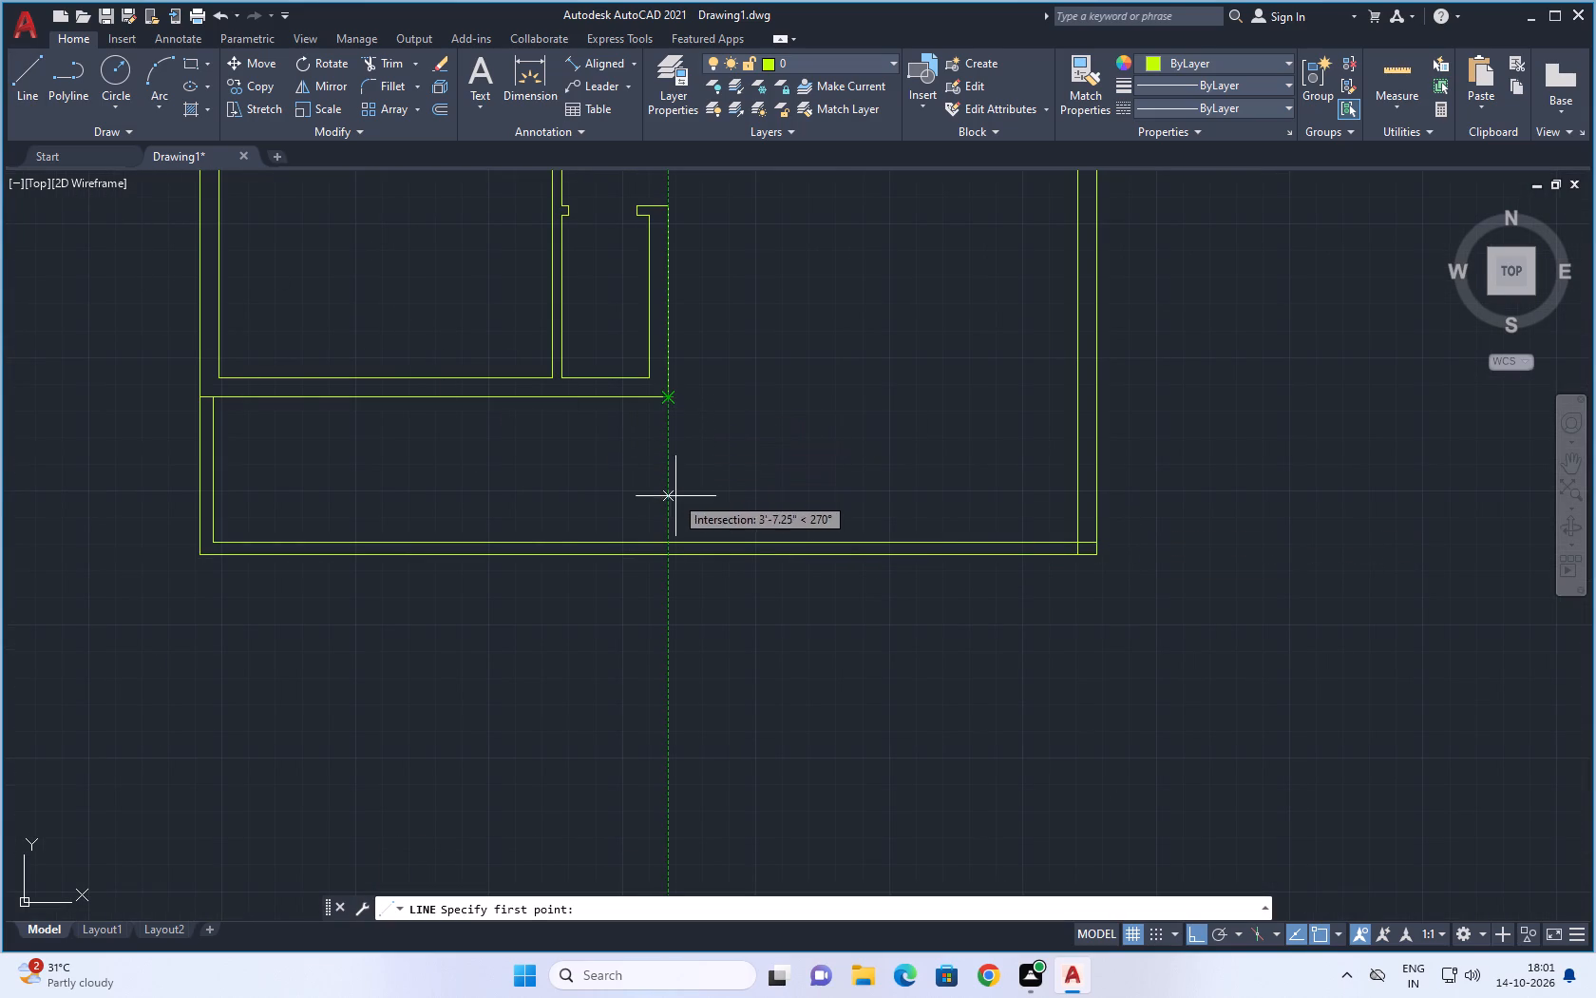
pyautogui.click(671, 538)
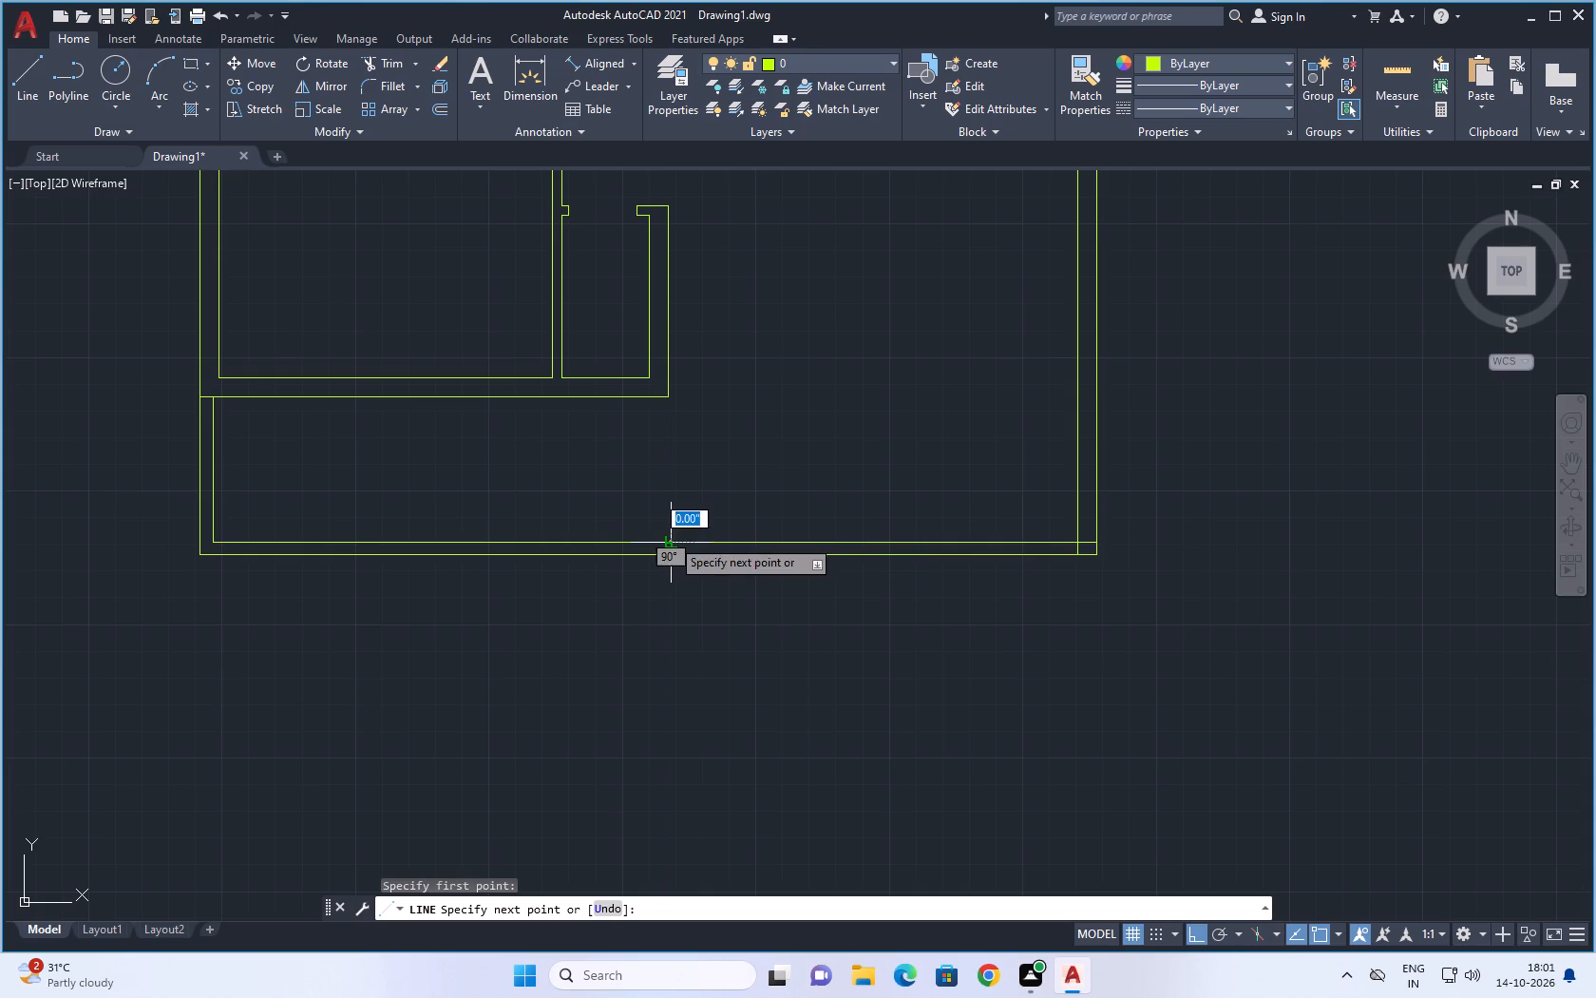
pyautogui.click(669, 553)
pyautogui.press('Escape')
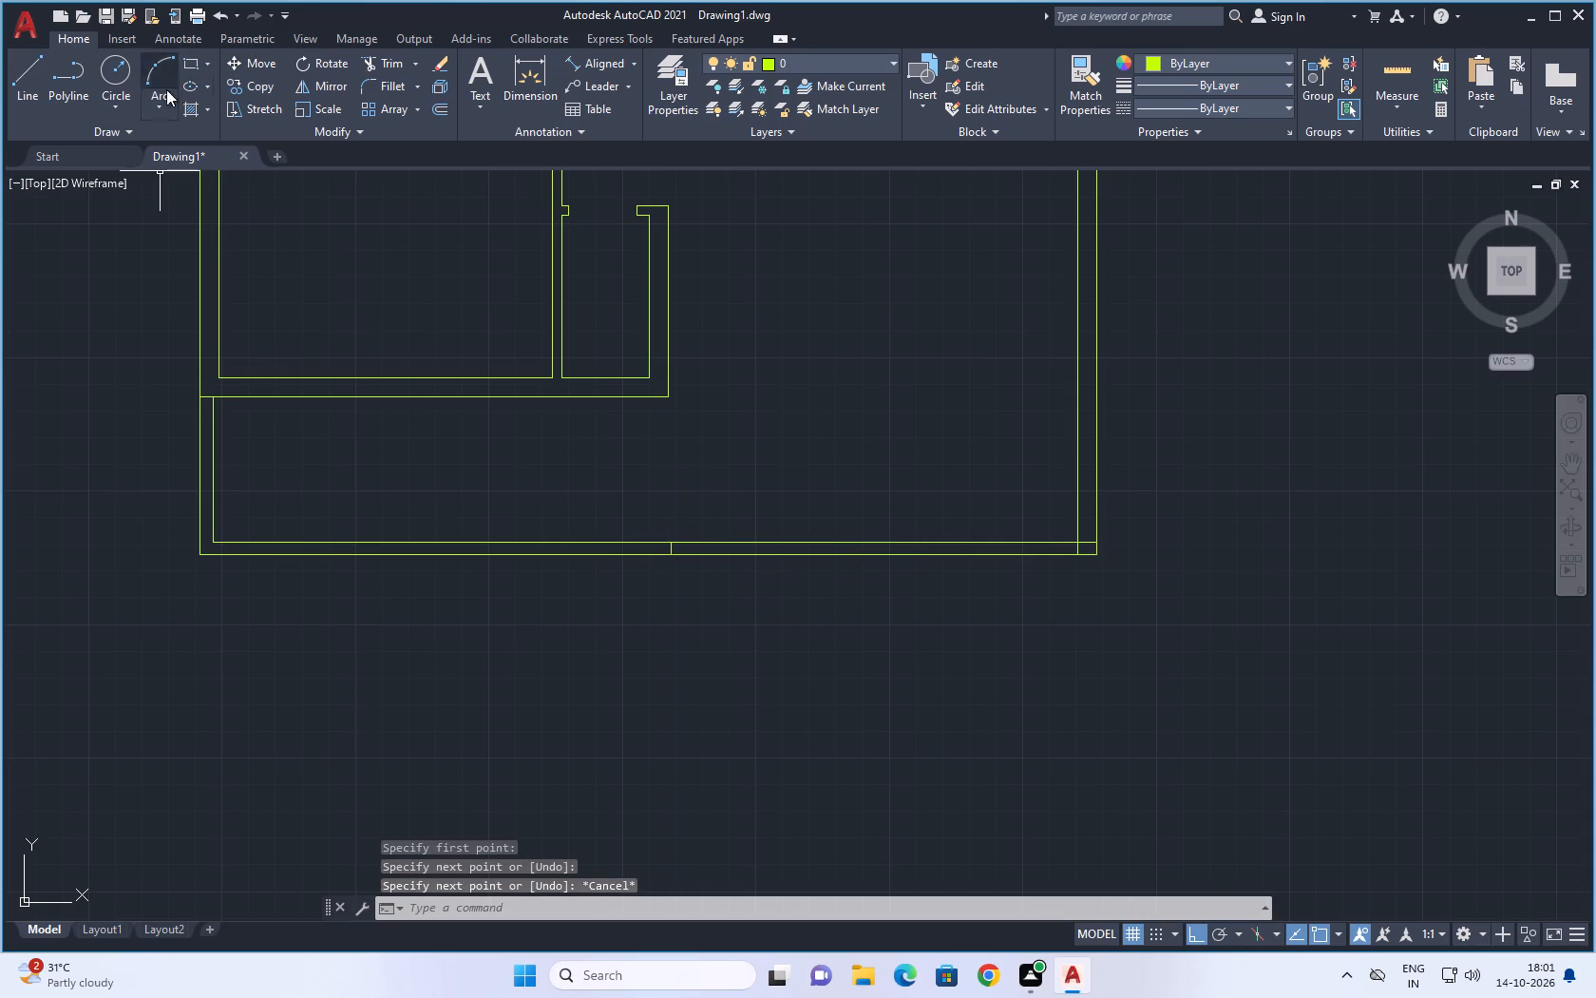
# Trim the bottom wall's lines between the short cross line and the right exterior wall, plus the leftover segment inside the right wall's end.
pyautogui.click(383, 62)
pyautogui.moveTo(874, 489); pyautogui.dragTo(886, 683)
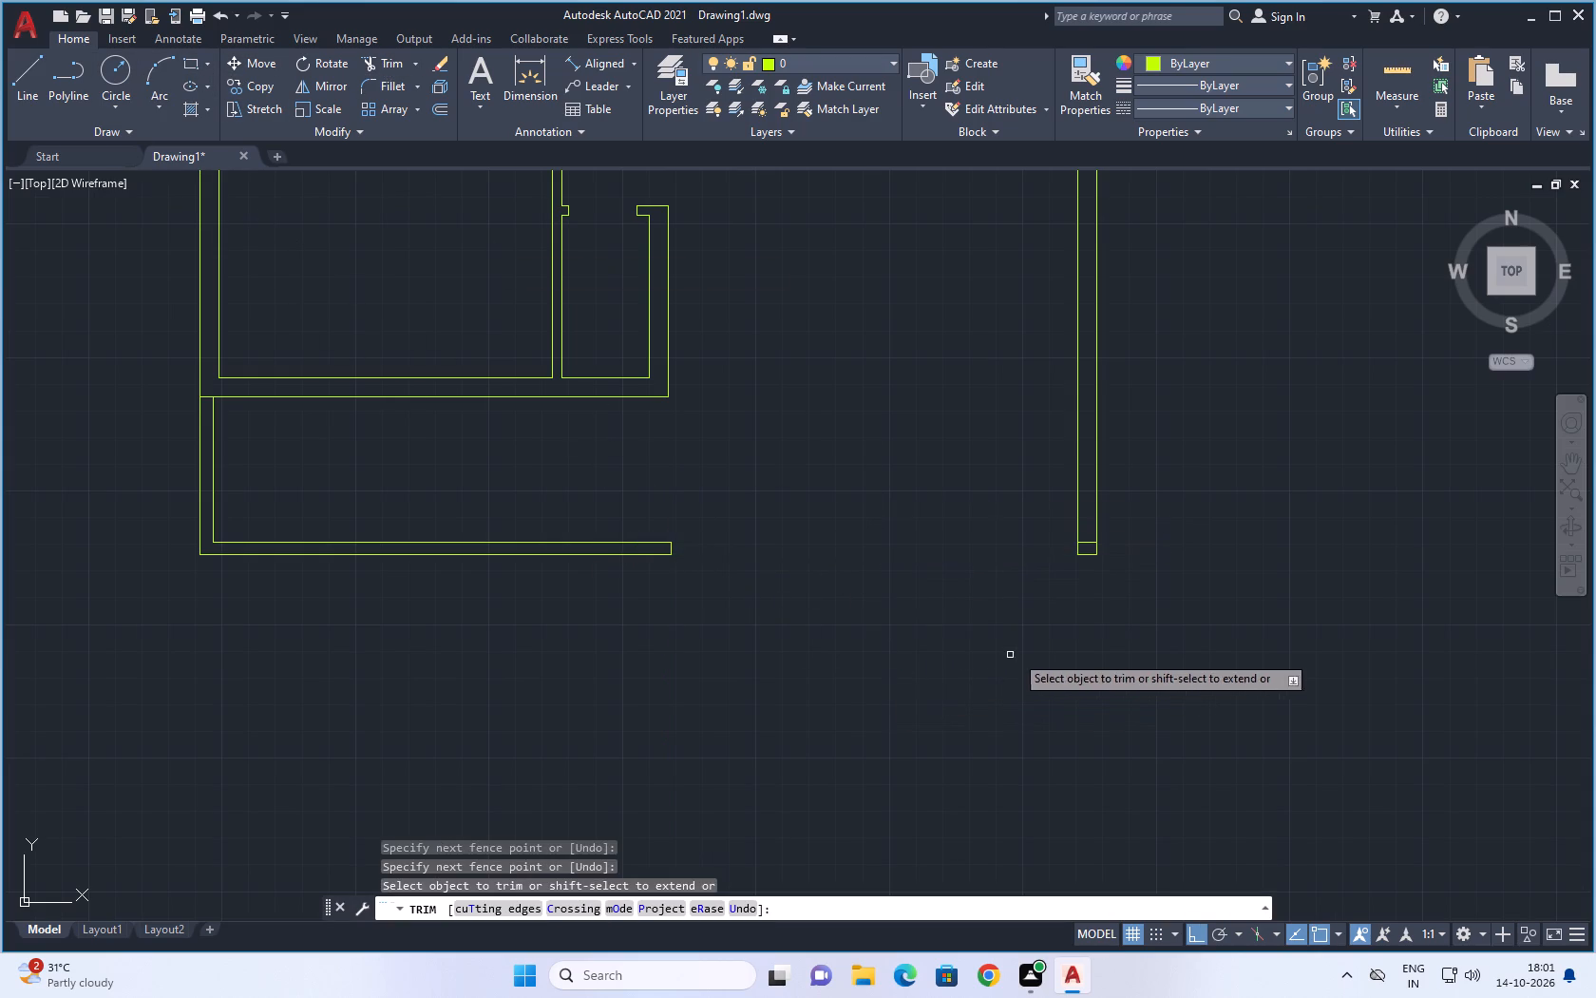
pyautogui.scroll(-1, 1116, 615)
pyautogui.moveTo(1116, 615); pyautogui.dragTo(1053, 704, button='middle')
pyautogui.scroll(3, 1053, 700)
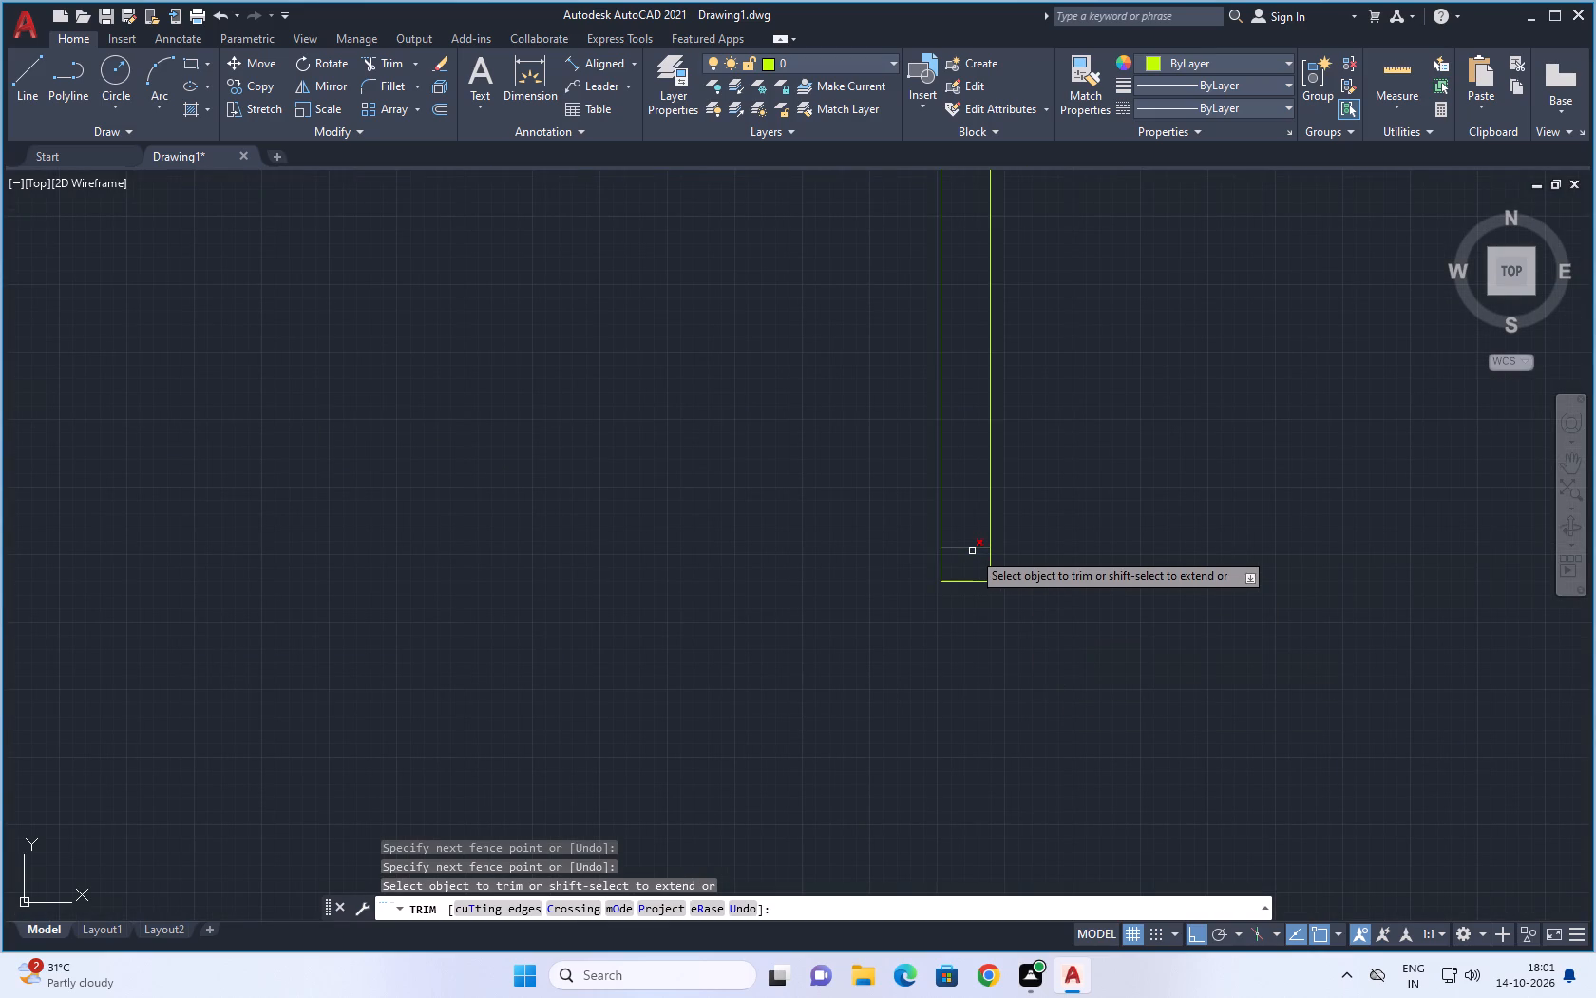
pyautogui.click(972, 551)
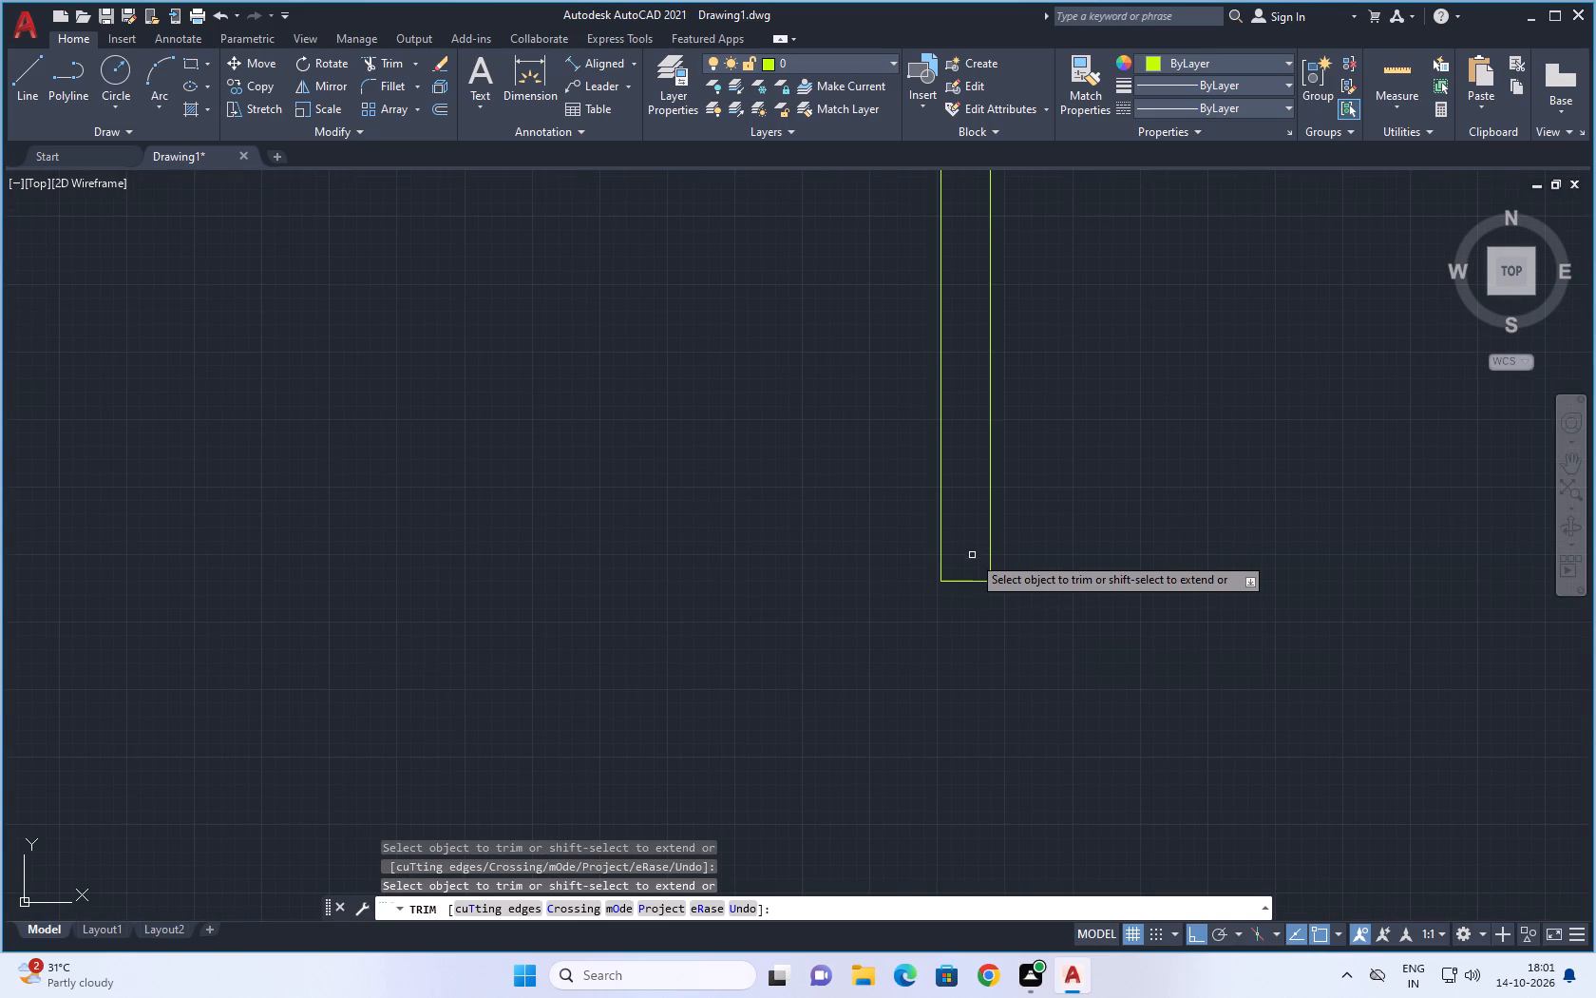
pyautogui.scroll(-2, 973, 598)
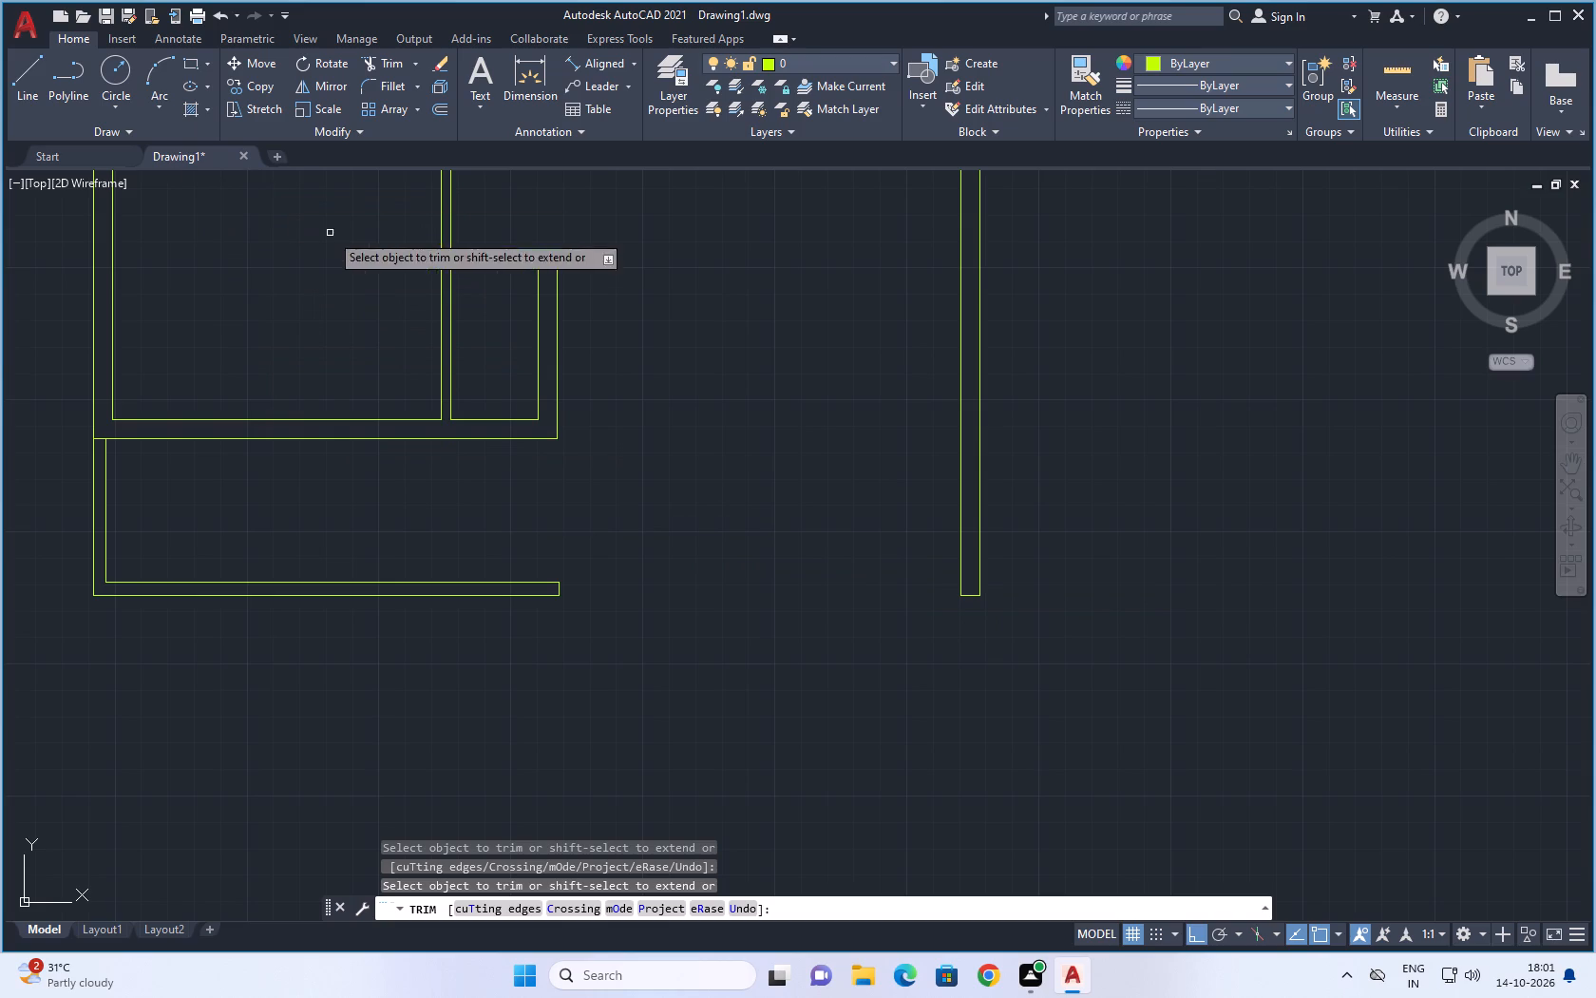
# Draw a 6" wide stub off the inner face of the right exterior wall's lower end, closing it down to the wall's bottom line.
pyautogui.click(30, 67)
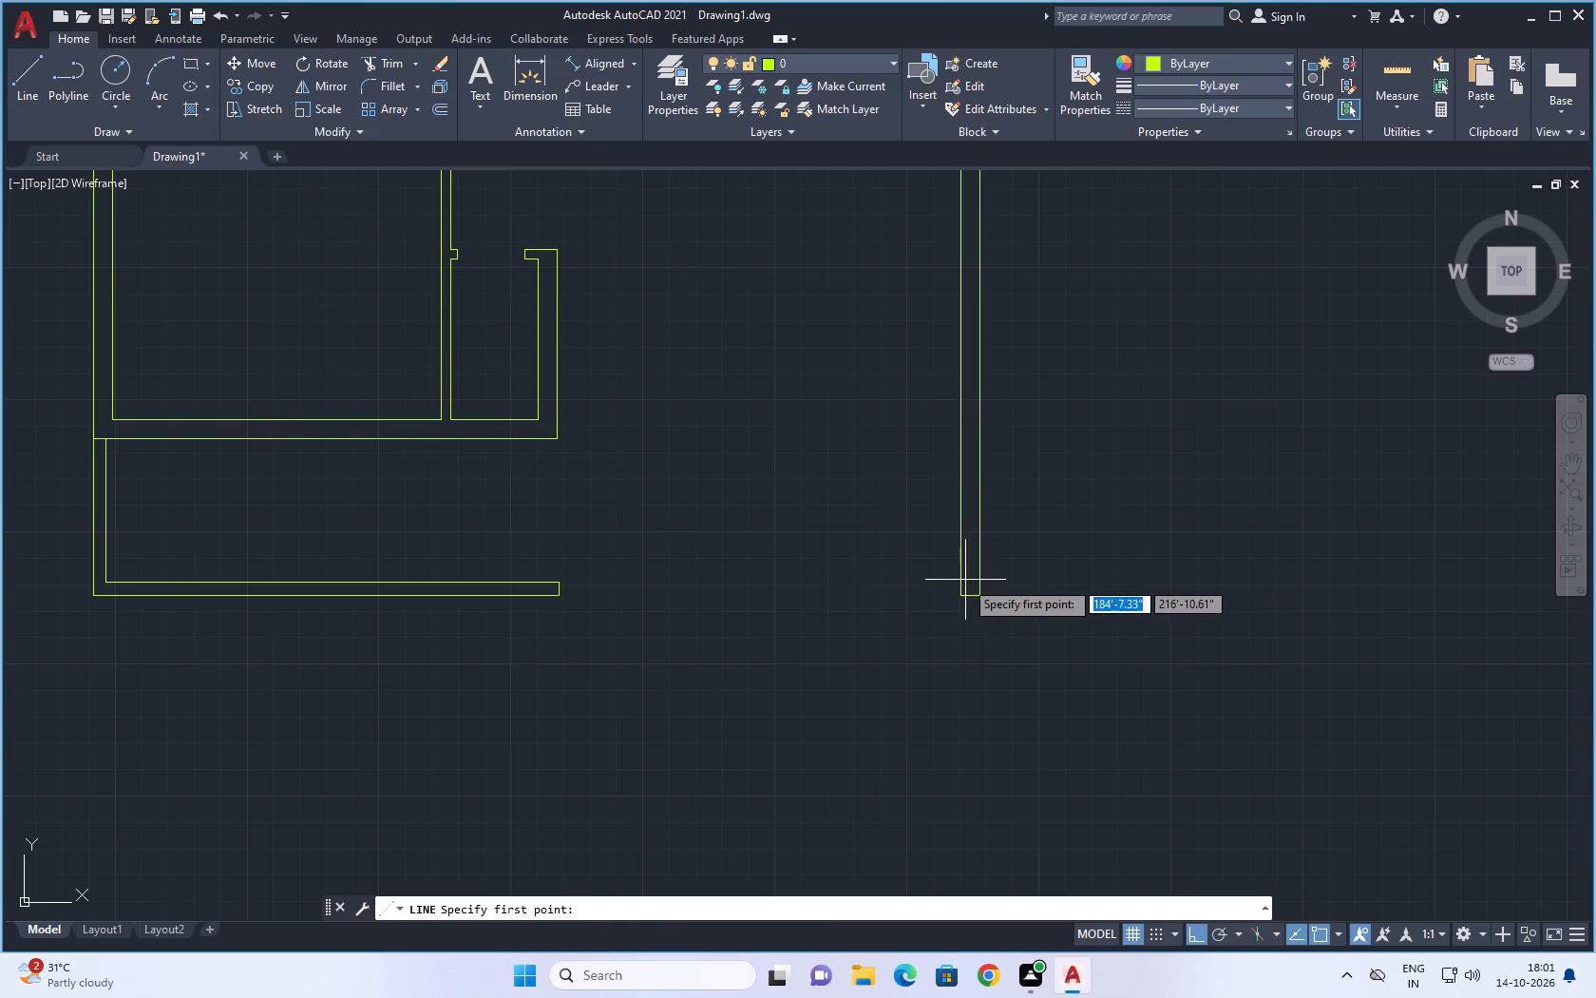
pyautogui.scroll(2, 954, 582)
pyautogui.scroll(-2, 570, 584)
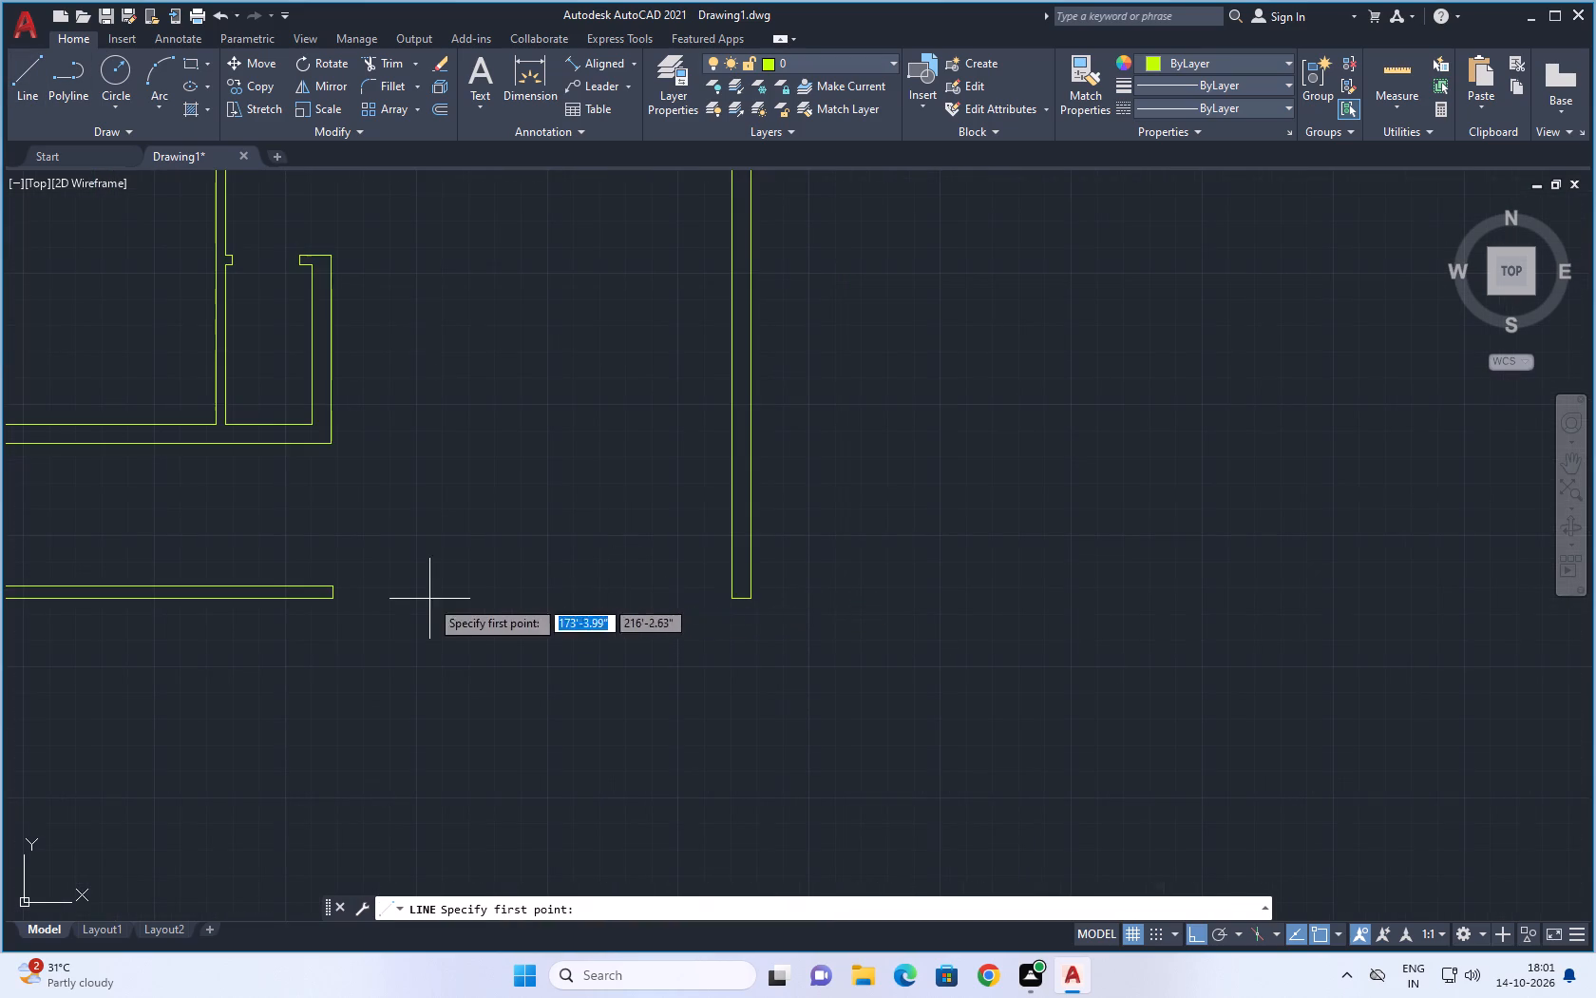
pyautogui.click(729, 587)
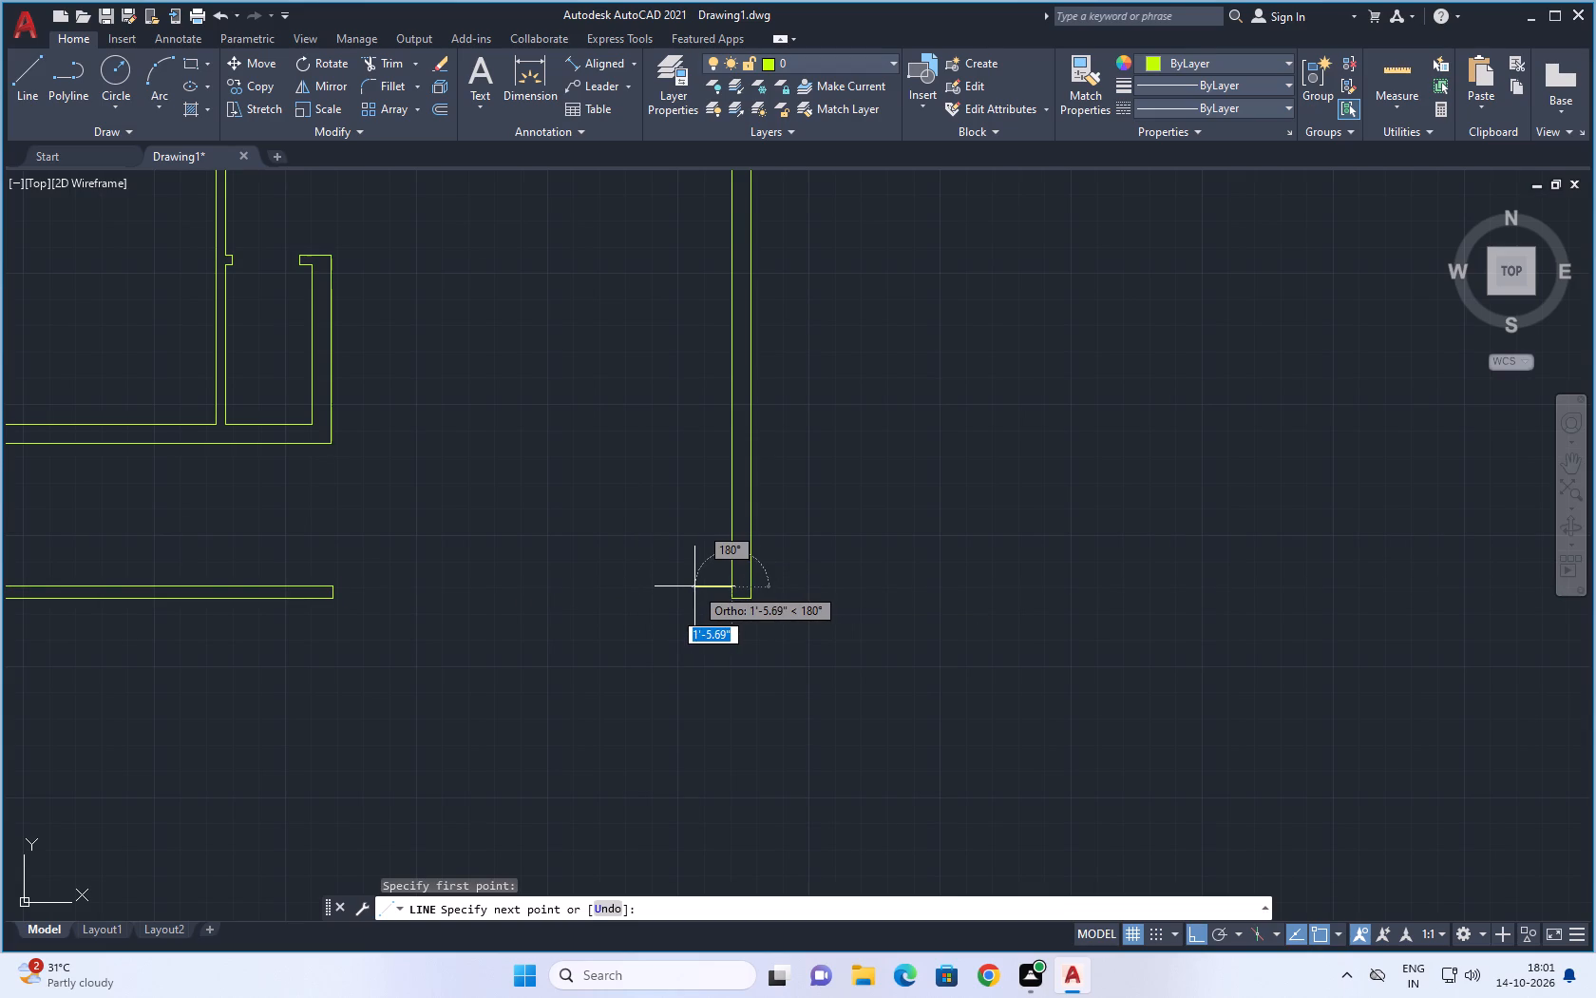
pyautogui.write('6"')
pyautogui.press('Return')
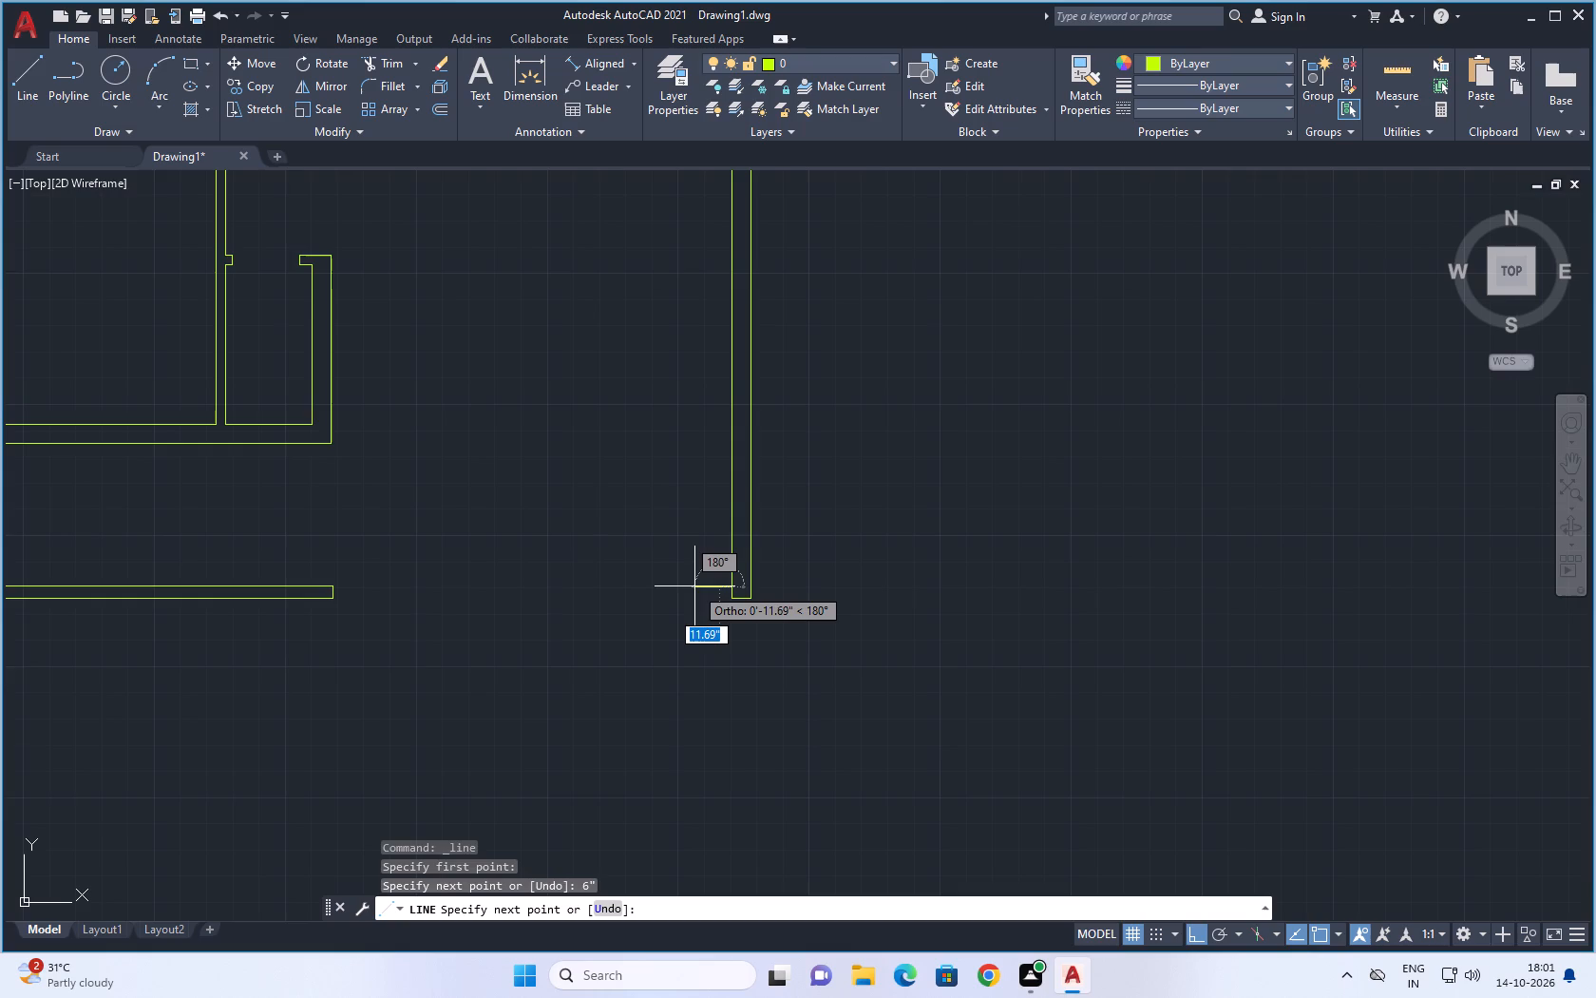
pyautogui.scroll(-1, 693, 615)
pyautogui.scroll(5, 702, 603)
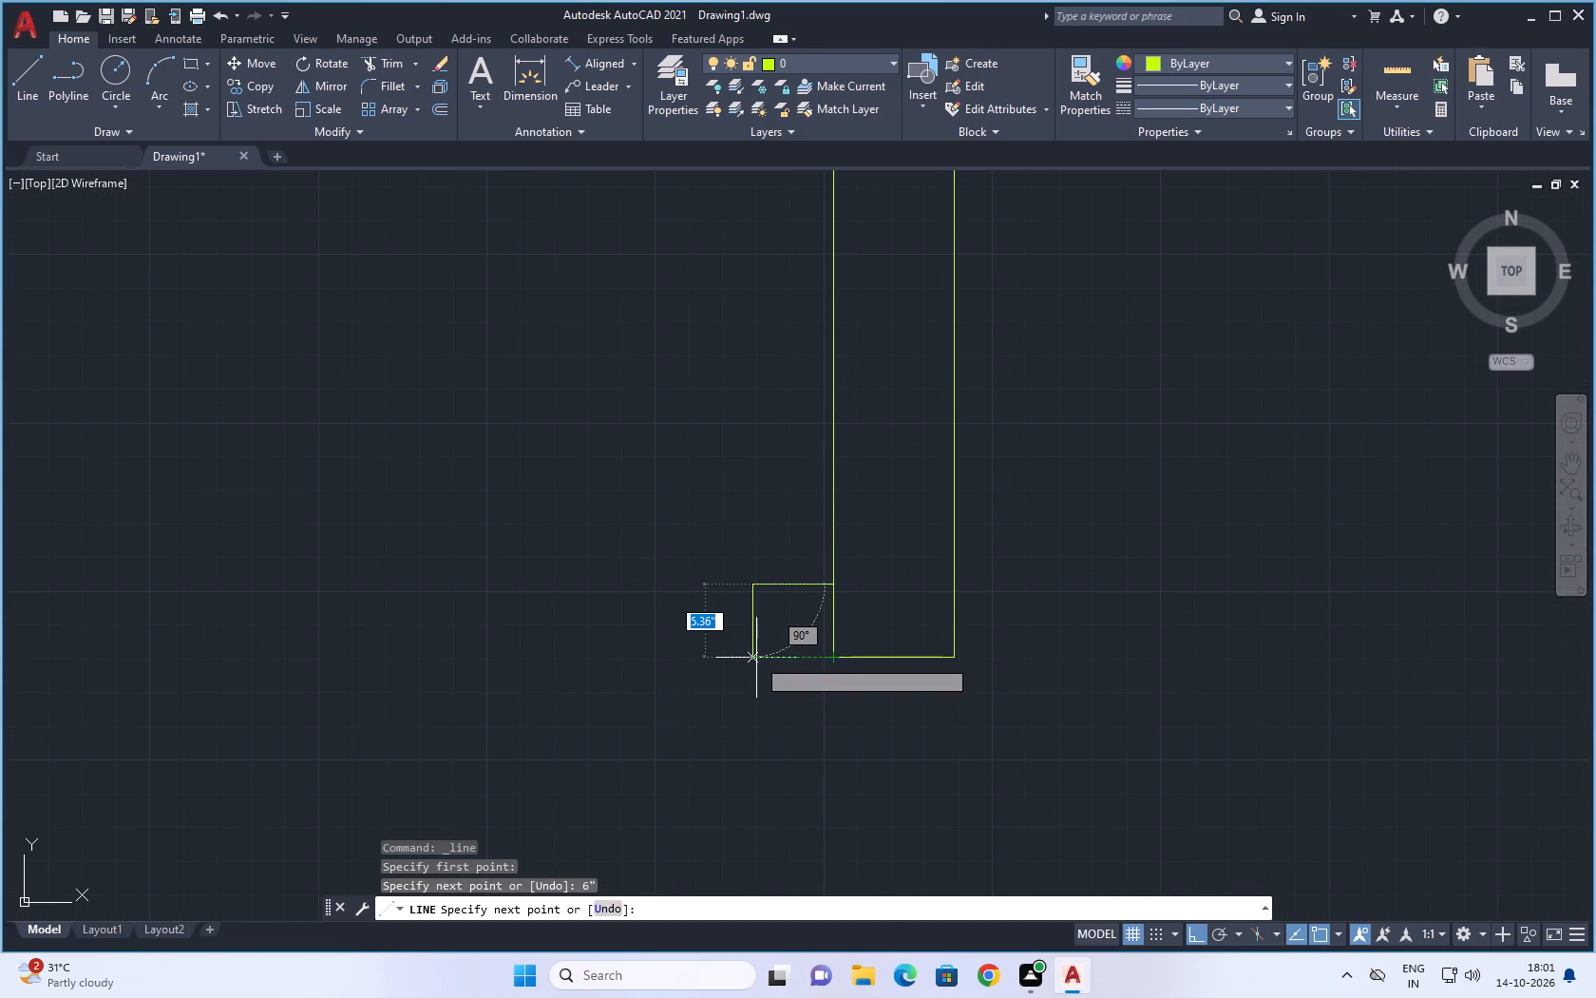
pyautogui.click(756, 658)
pyautogui.click(840, 660)
pyautogui.press('Escape')
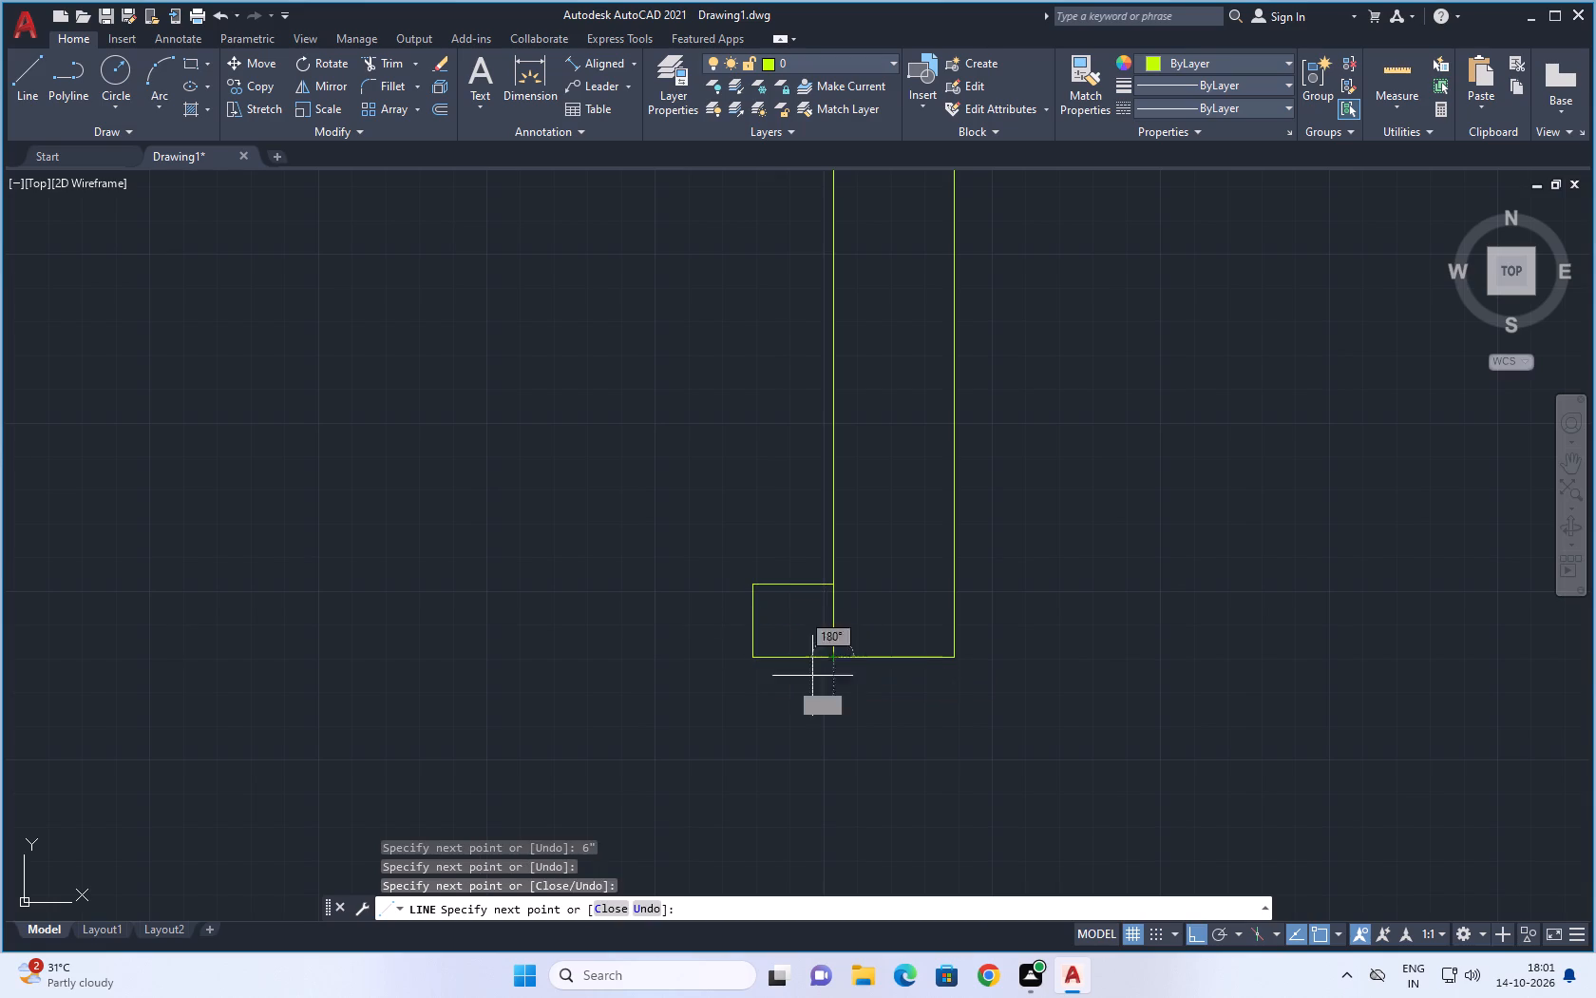
# Trim the right exterior wall's inner line where it separates the wall from the new 6" stub.
pyautogui.write('TR')
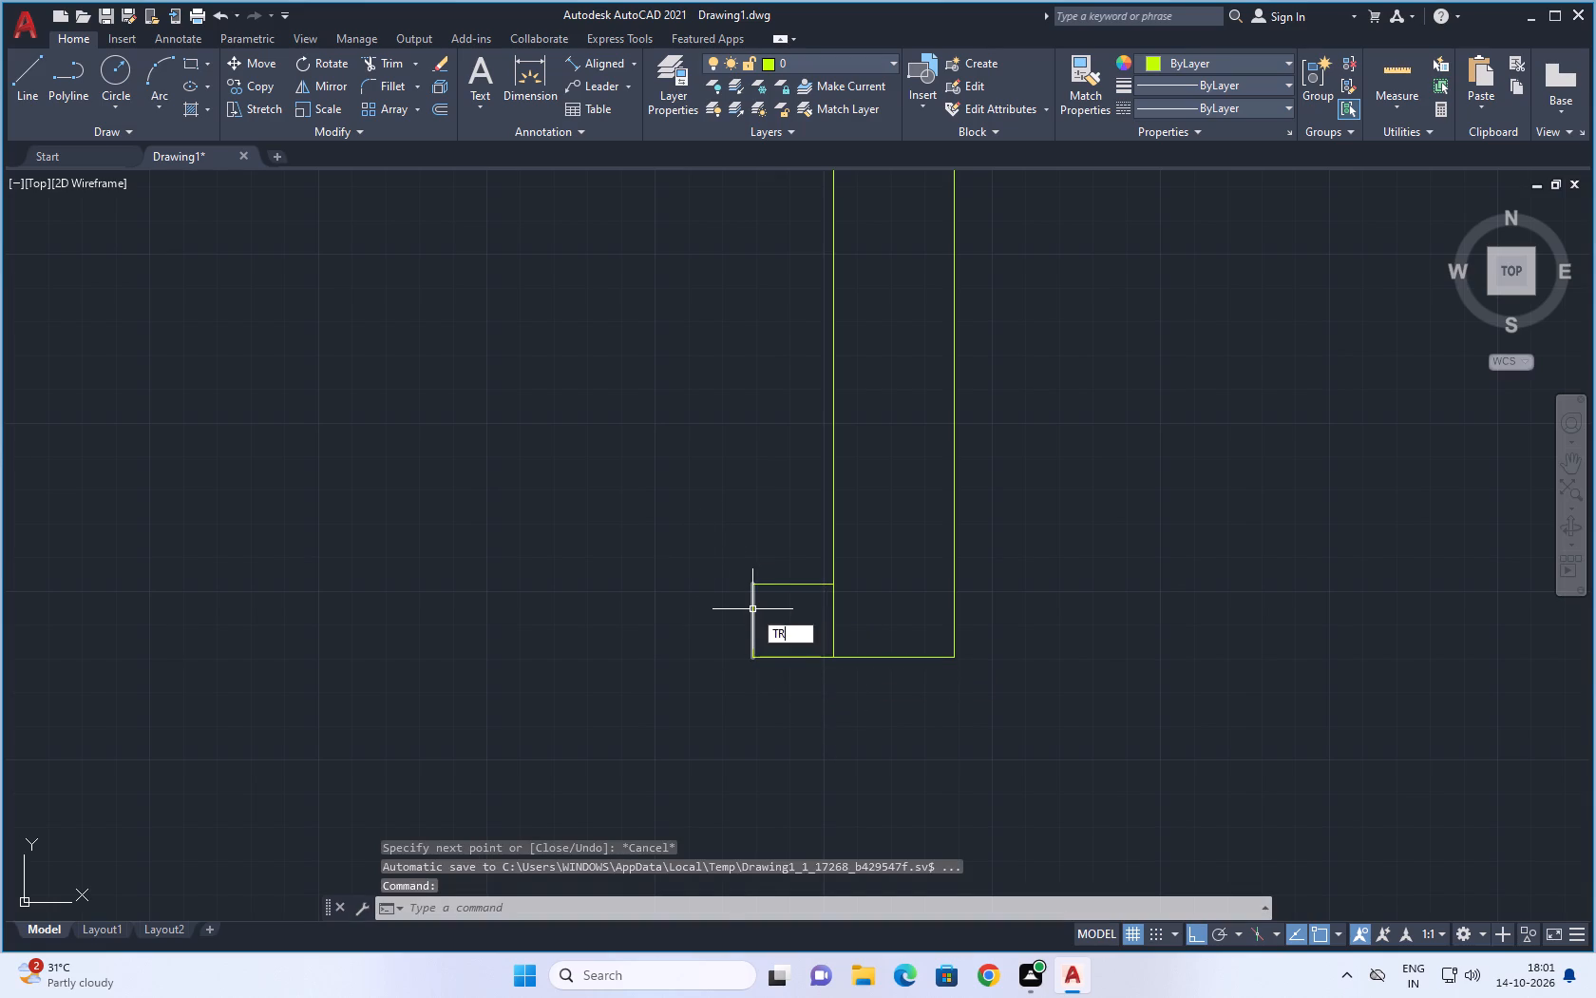
pyautogui.press('space')
pyautogui.moveTo(808, 626); pyautogui.dragTo(859, 632)
pyautogui.scroll(-3, 868, 634)
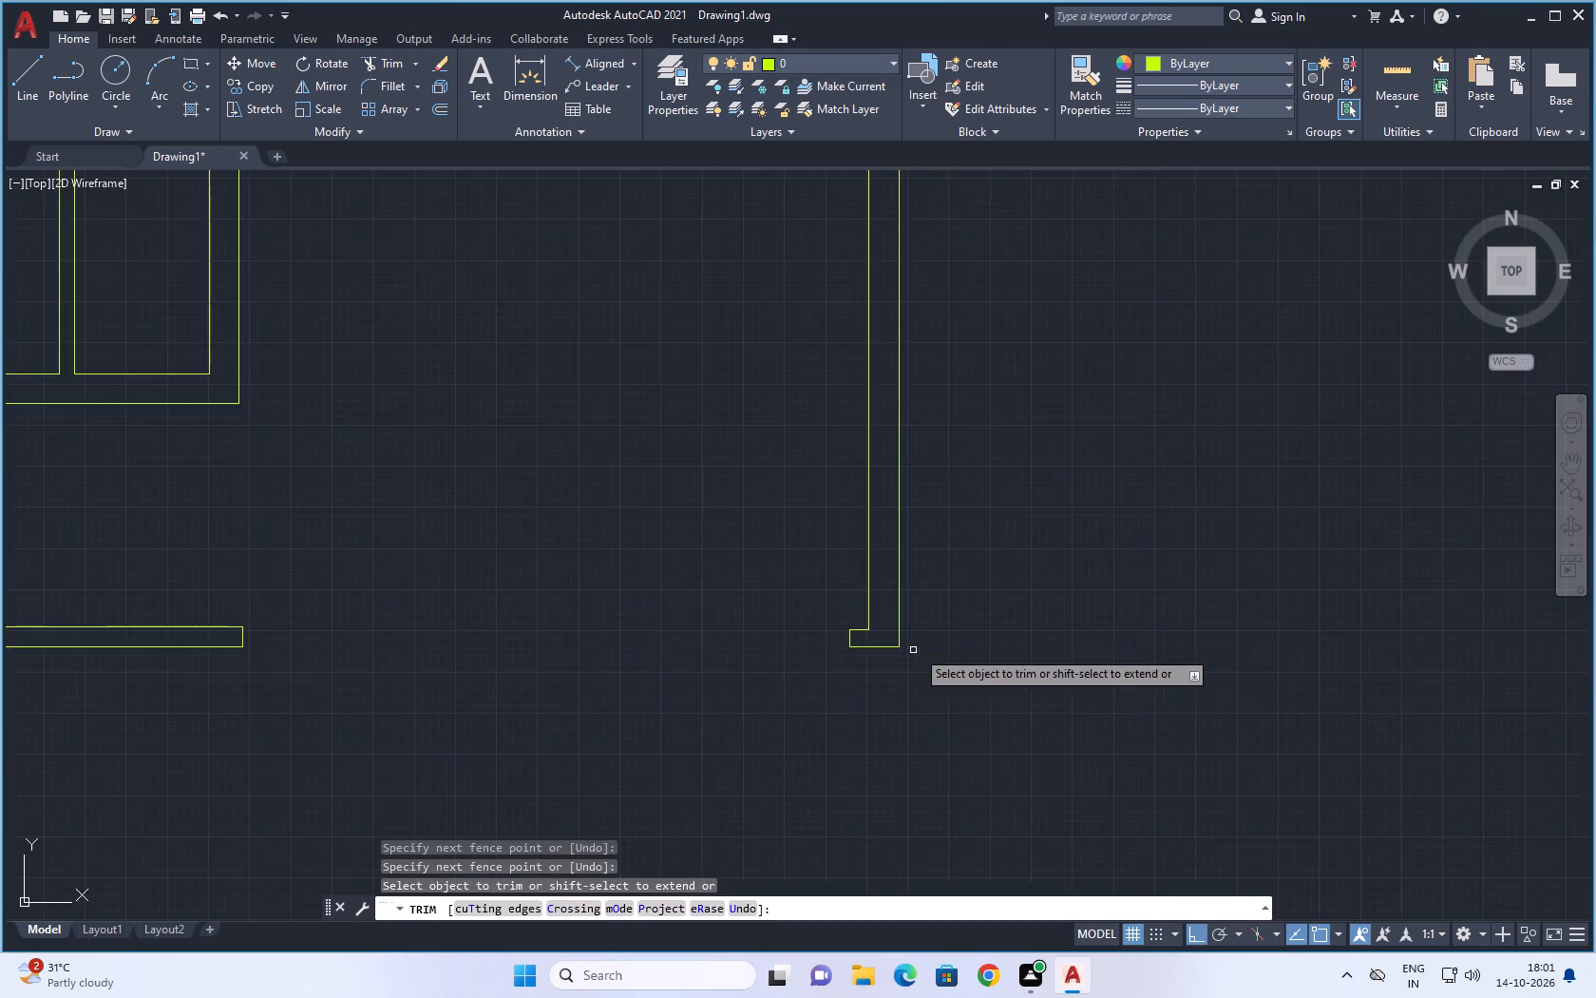
pyautogui.scroll(-2, 918, 648)
pyautogui.moveTo(995, 567); pyautogui.dragTo(965, 691, button='middle')
pyautogui.moveTo(800, 651); pyautogui.dragTo(794, 598, button='middle')
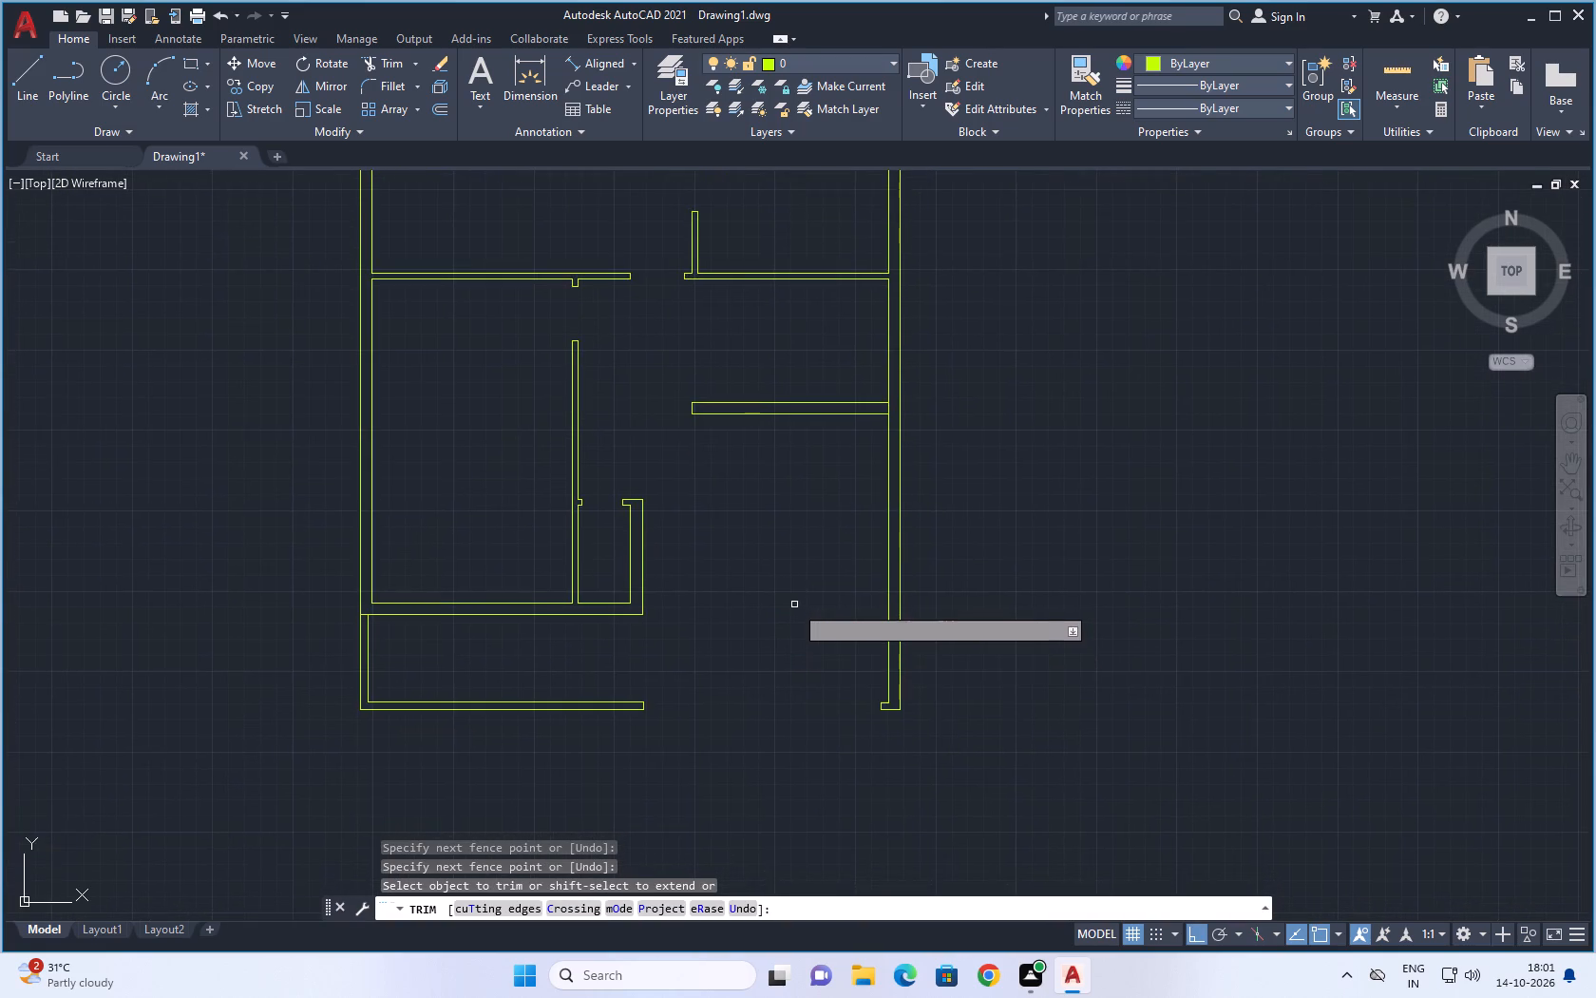
pyautogui.scroll(-1, 794, 605)
pyautogui.moveTo(983, 464); pyautogui.dragTo(975, 649, button='middle')
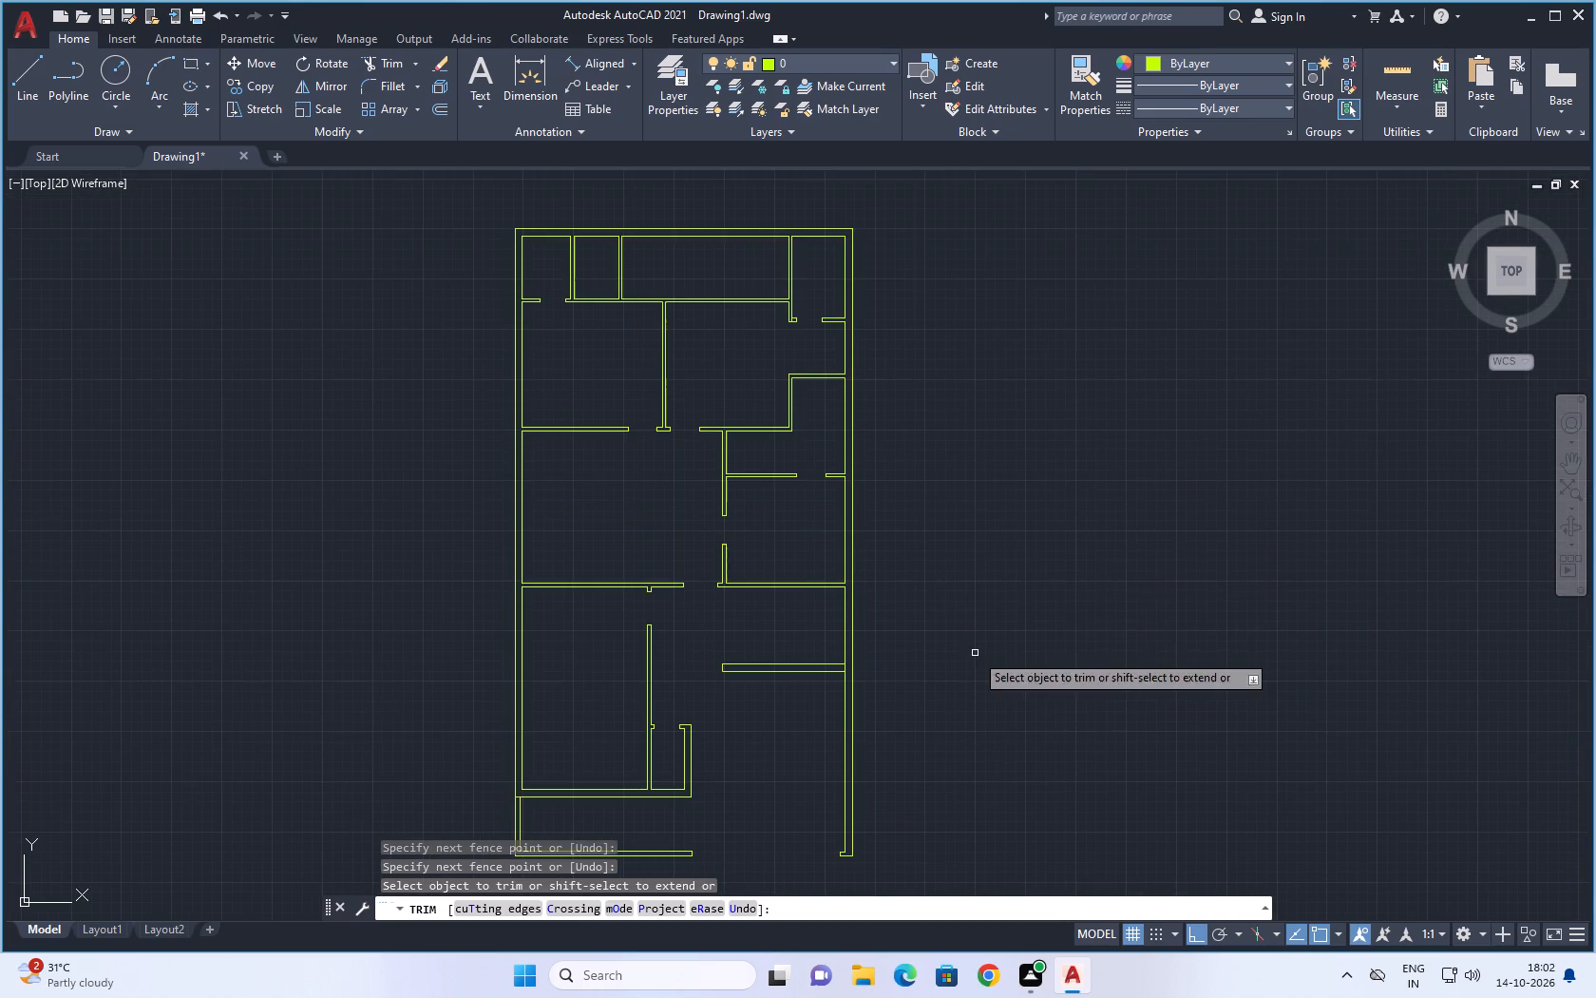
pyautogui.scroll(-1, 962, 582)
pyautogui.press('Escape')
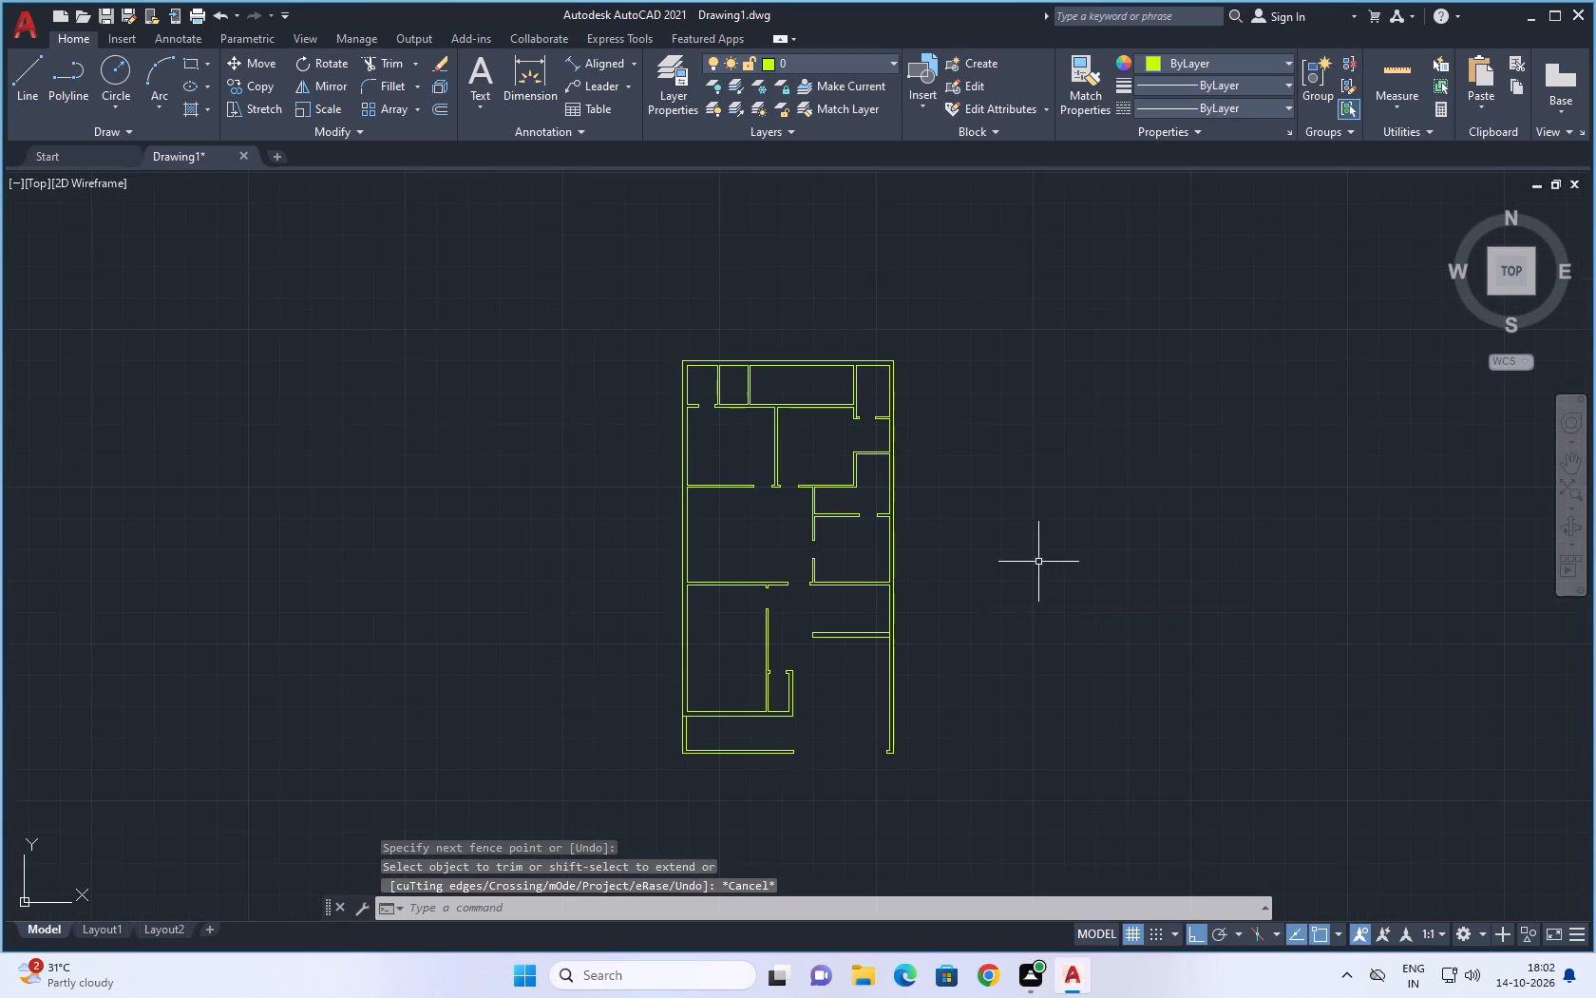
# Make DOOR the current layer.
pyautogui.moveTo(1028, 557); pyautogui.dragTo(903, 531, button='middle')
pyautogui.click(897, 57)
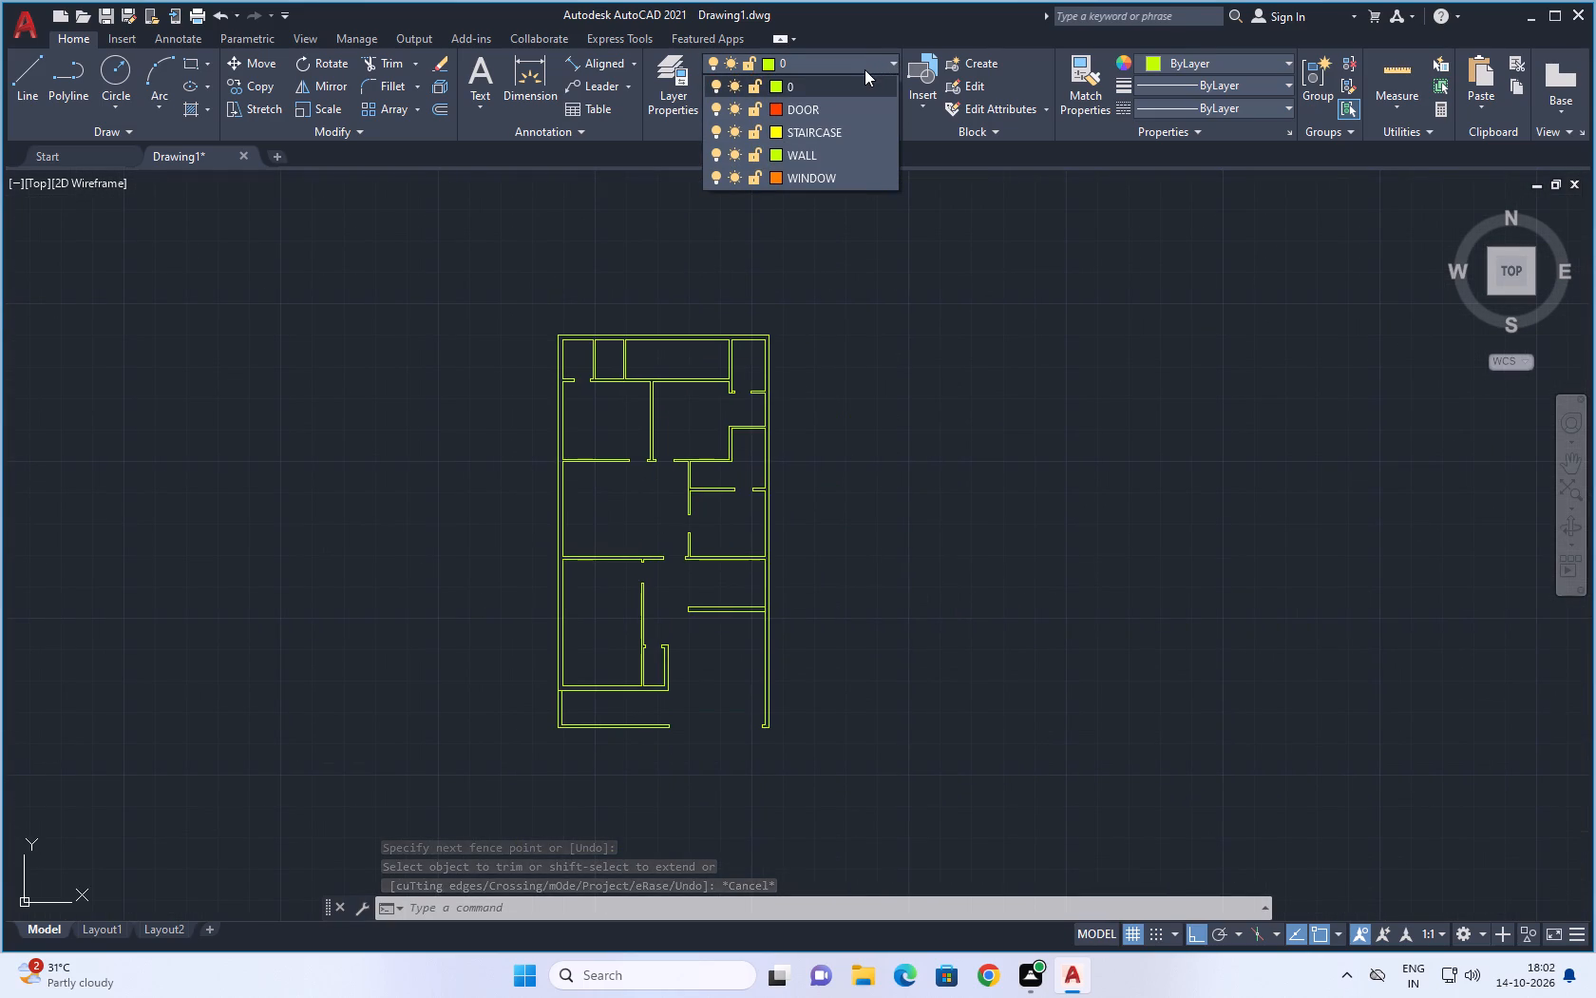
pyautogui.click(825, 153)
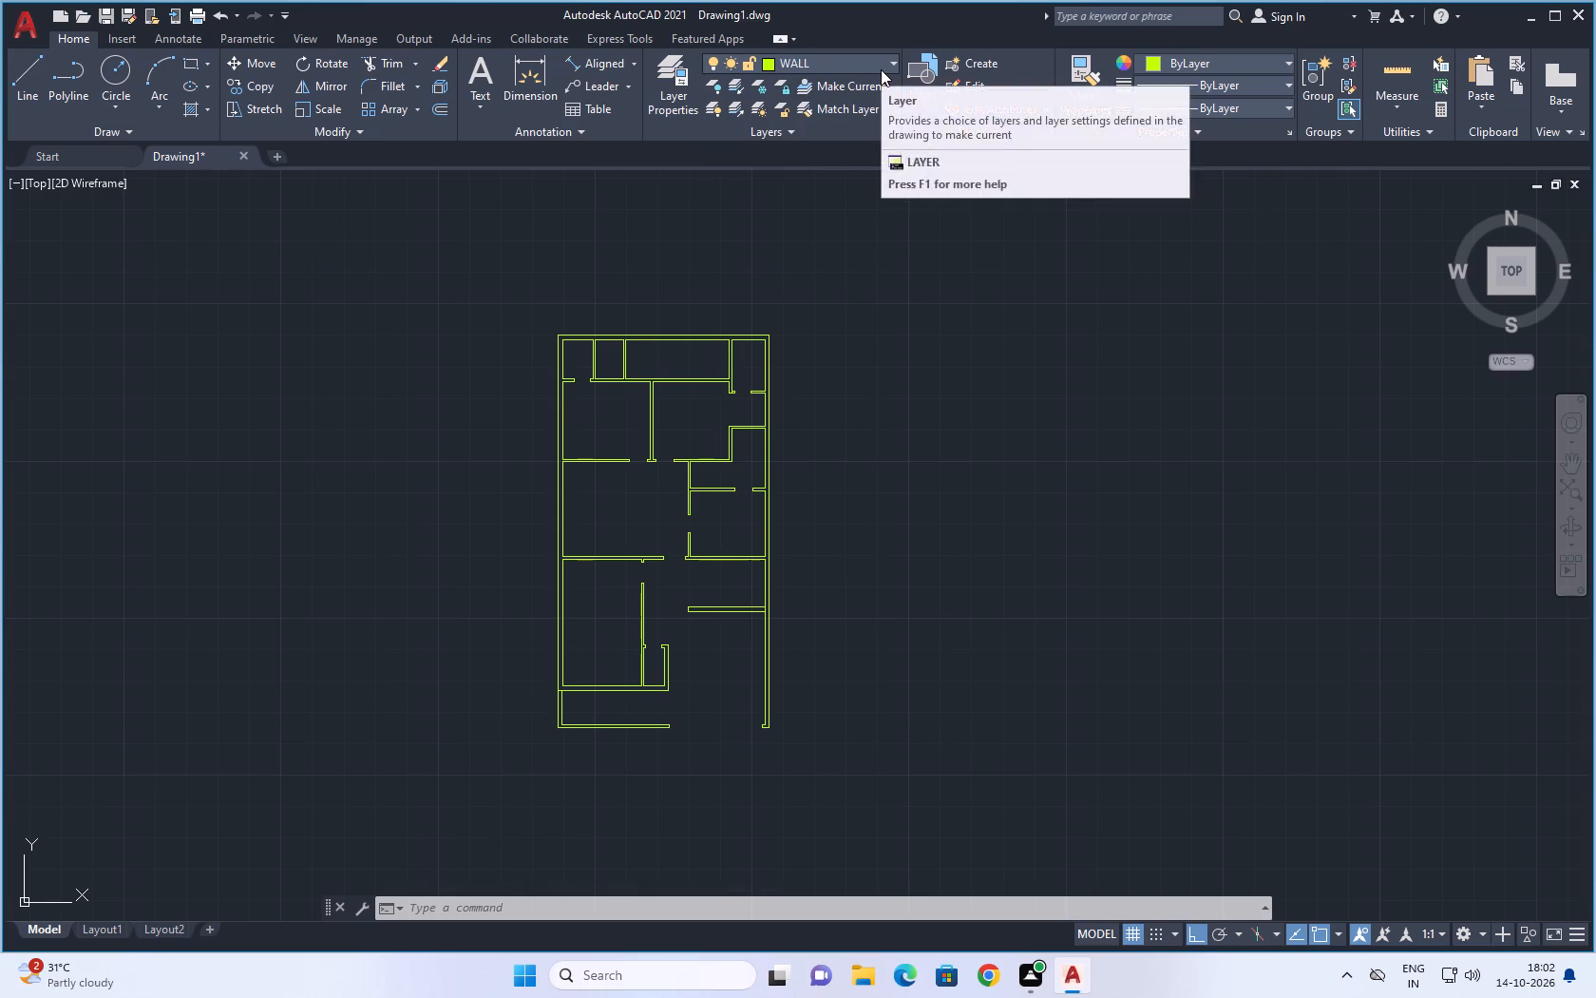
pyautogui.click(881, 69)
pyautogui.click(829, 107)
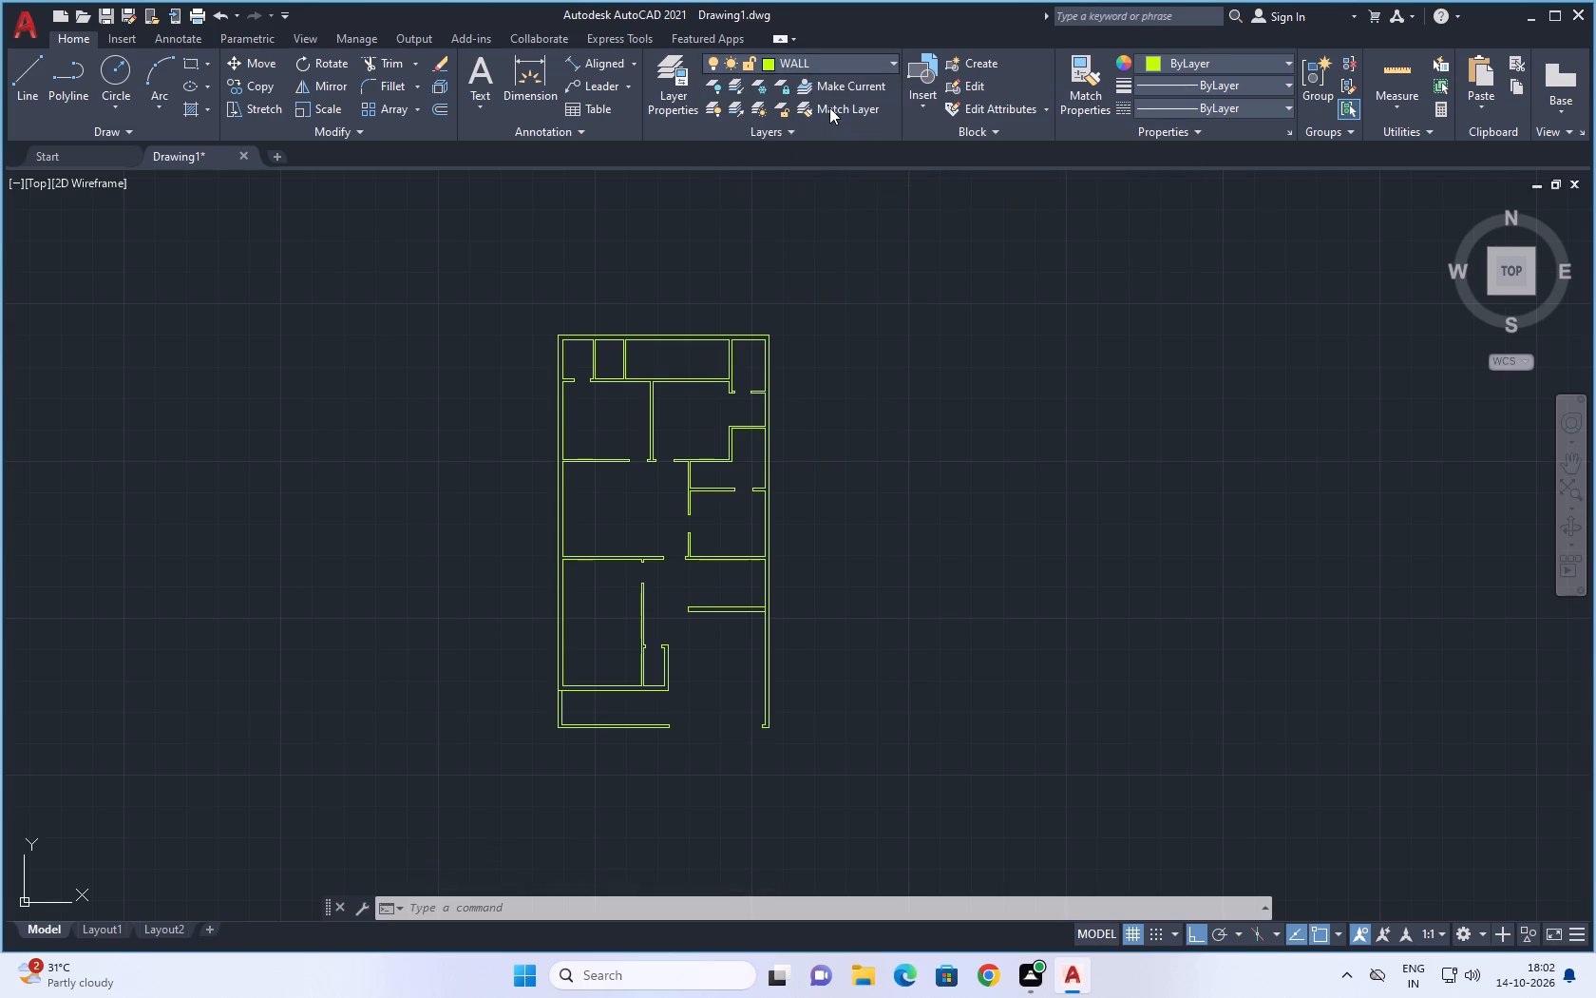
# Insert the Door - Imperial block from the architectural tool palette into the empty area east of the floor plan.
pyautogui.scroll(-1, 1003, 336)
pyautogui.moveTo(1019, 314); pyautogui.dragTo(844, 285, button='middle')
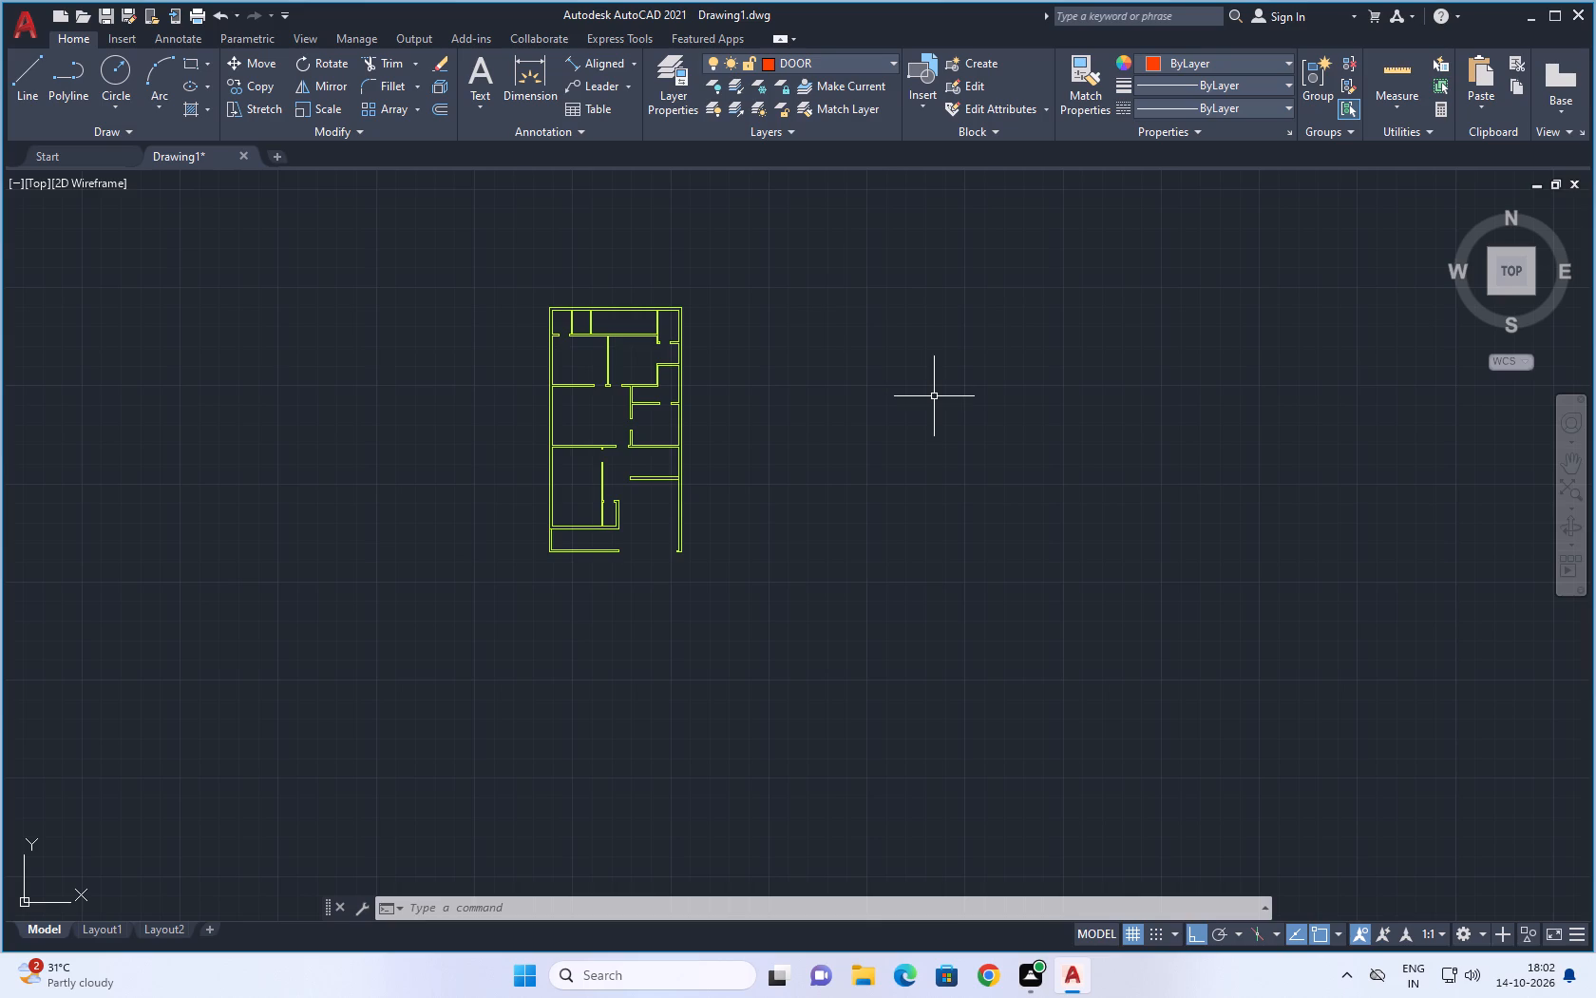
pyautogui.hotkey('ctrl', '3')
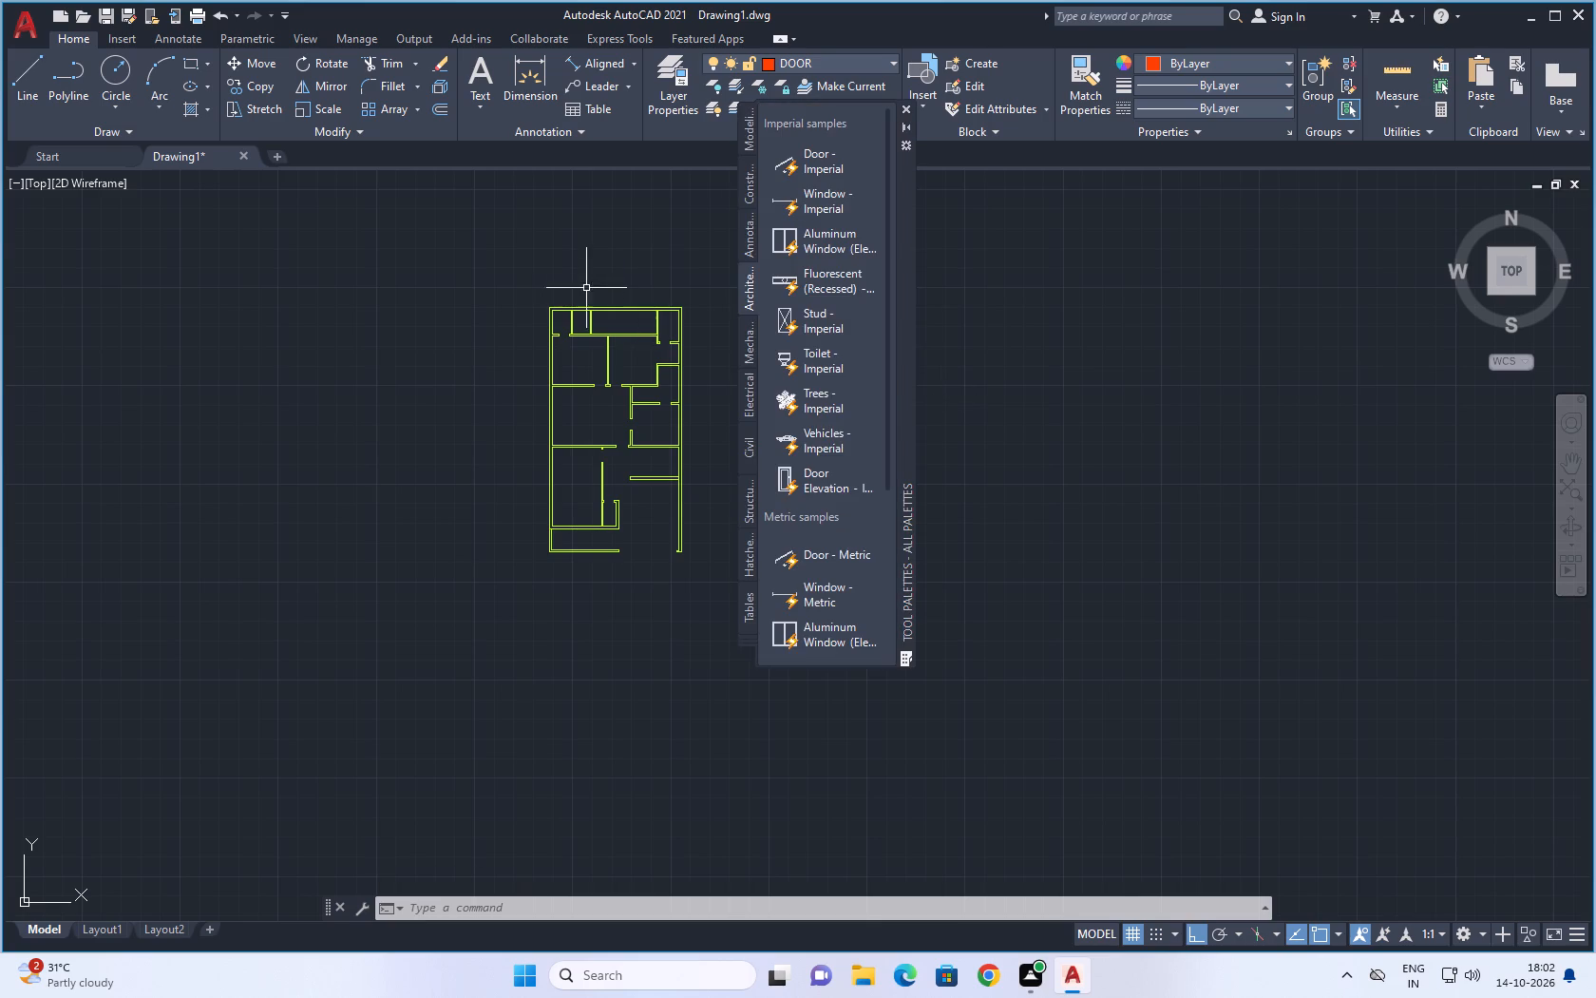
pyautogui.moveTo(826, 161); pyautogui.dragTo(1071, 359)
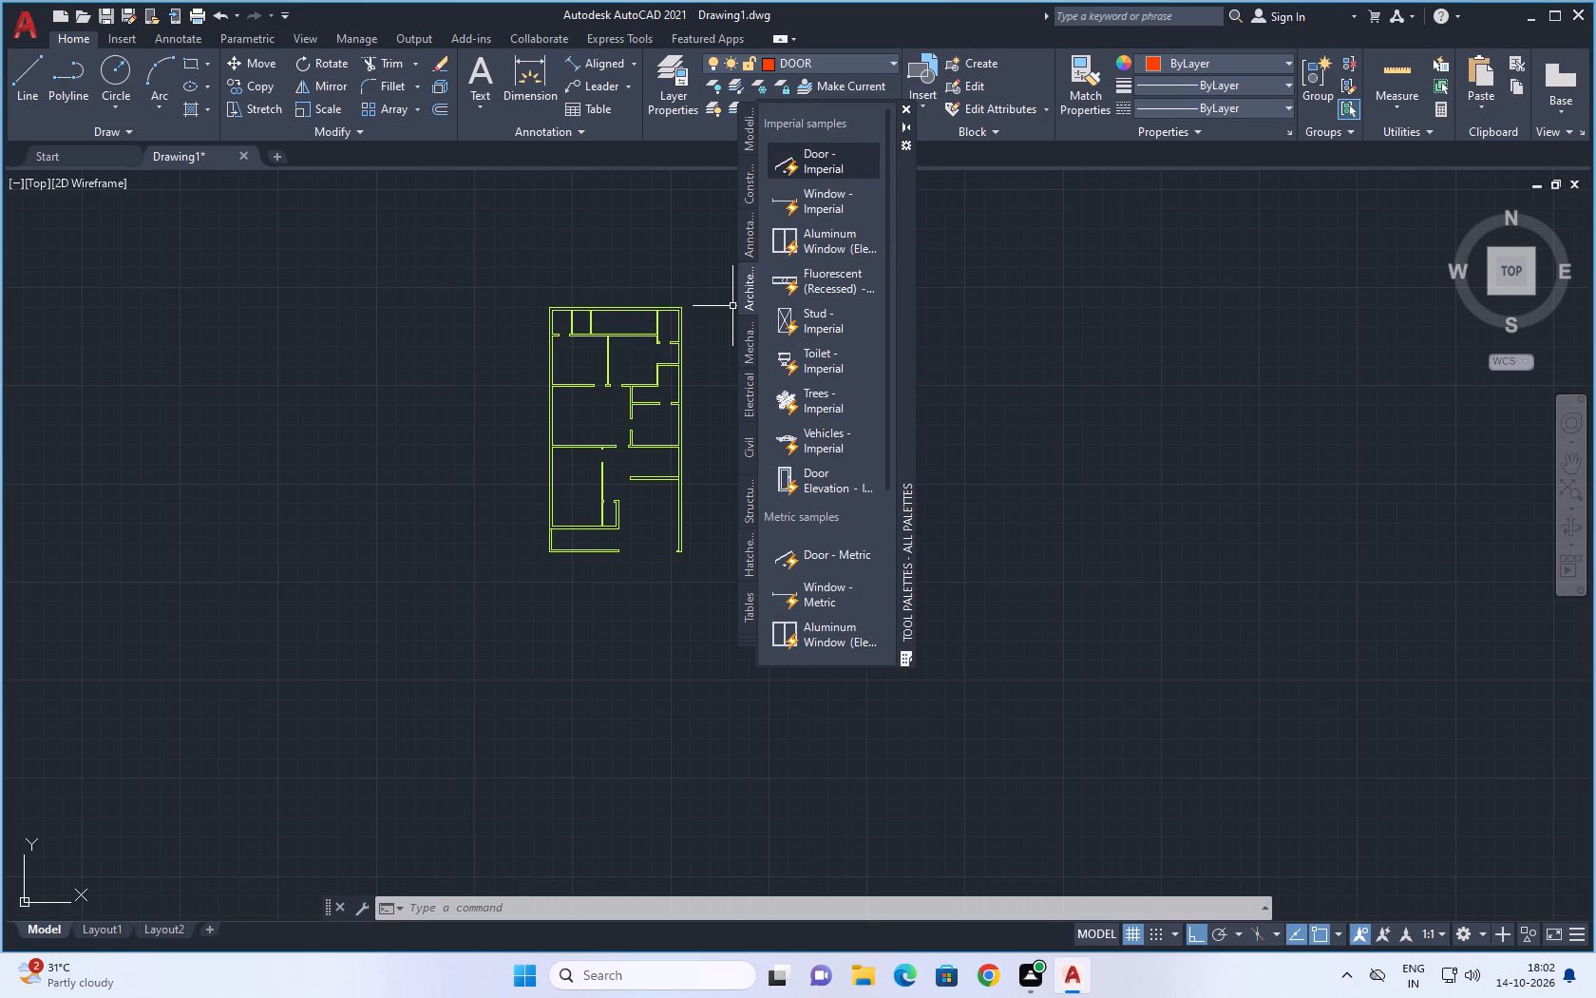
pyautogui.moveTo(1071, 359); pyautogui.dragTo(1083, 365)
pyautogui.press('Escape')
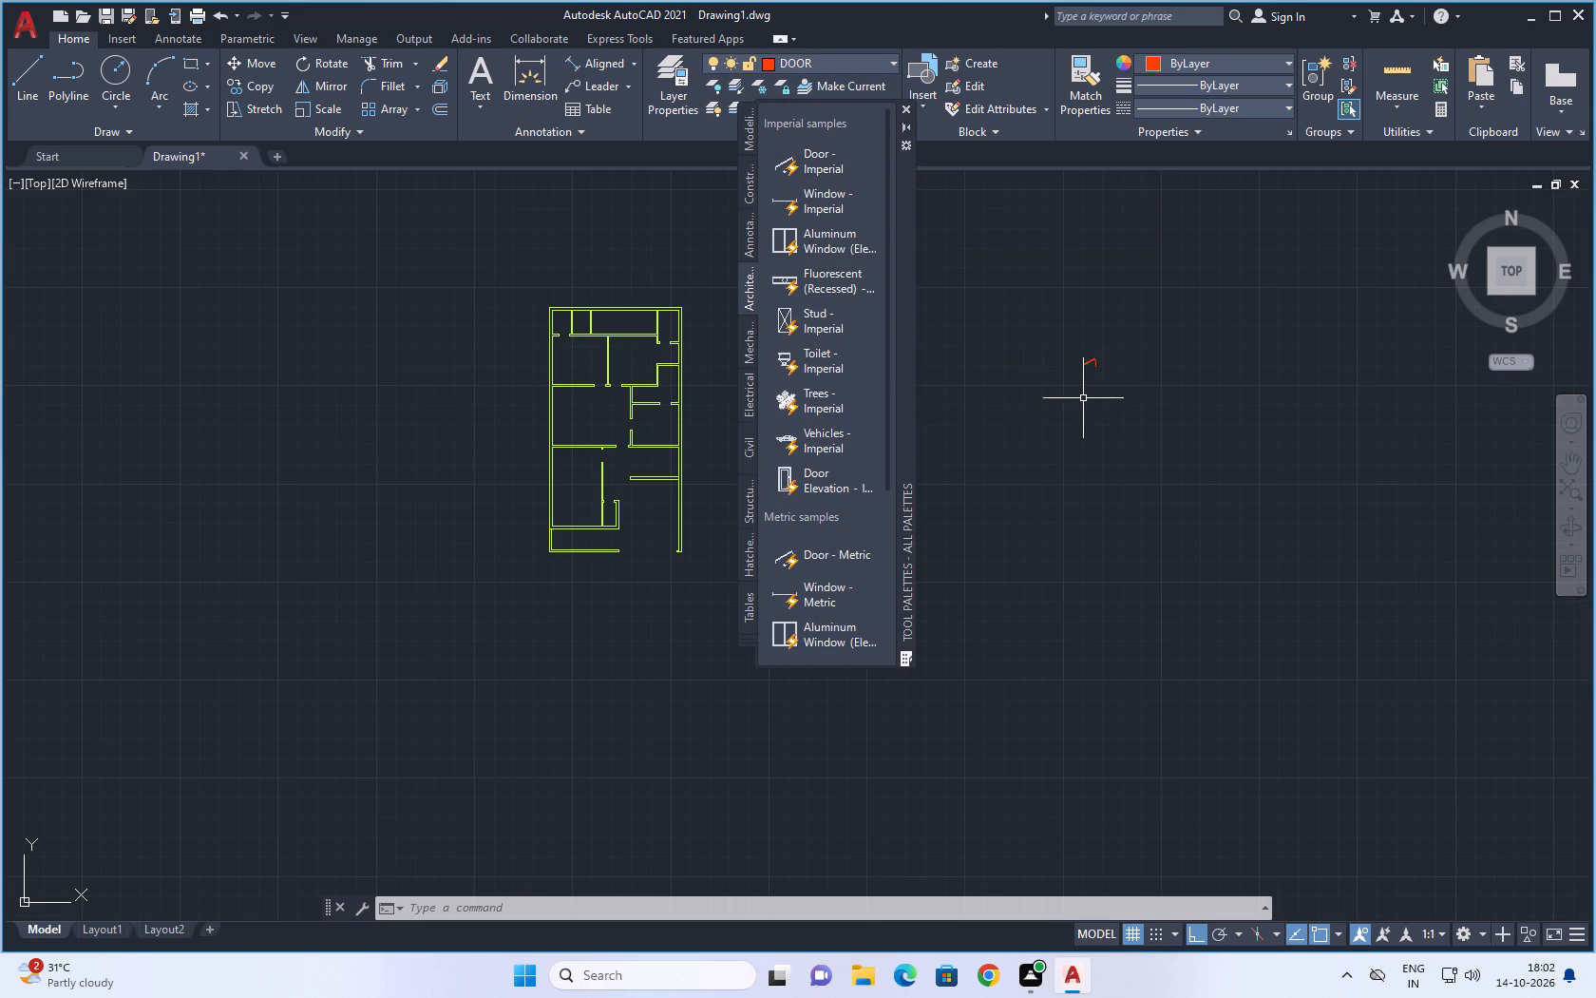
pyautogui.click(905, 110)
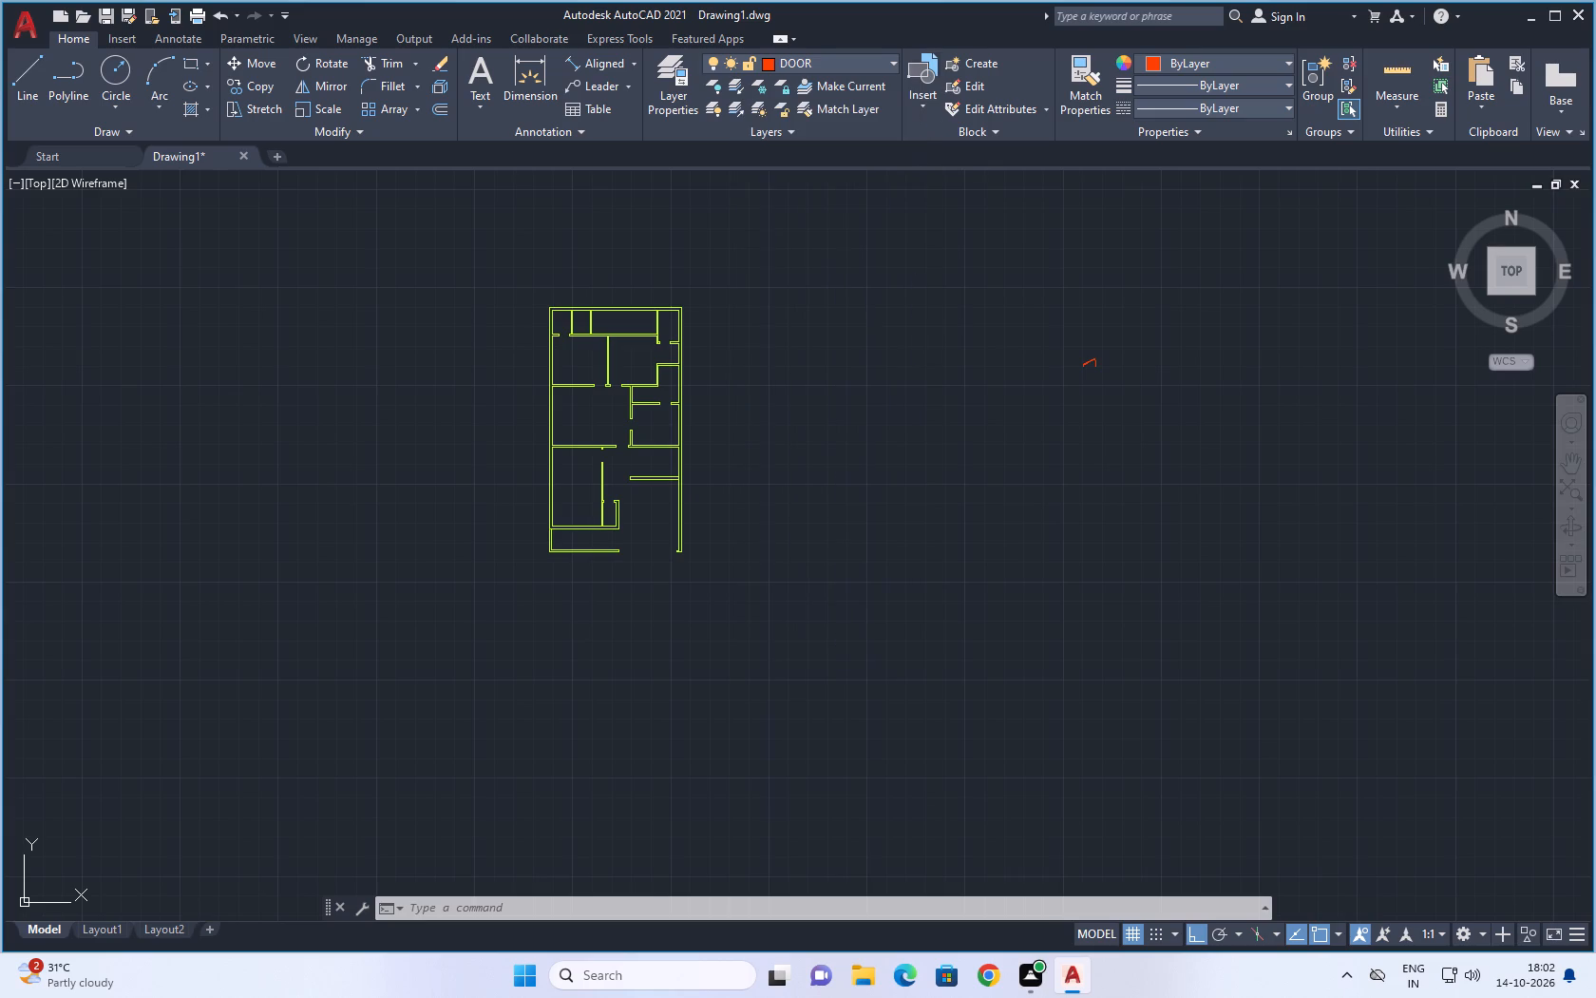
# Move the inserted door block horizontally by its insertion grip, closer to the floor plan.
pyautogui.scroll(3, 1111, 471)
pyautogui.moveTo(1065, 367); pyautogui.dragTo(1071, 699, button='middle')
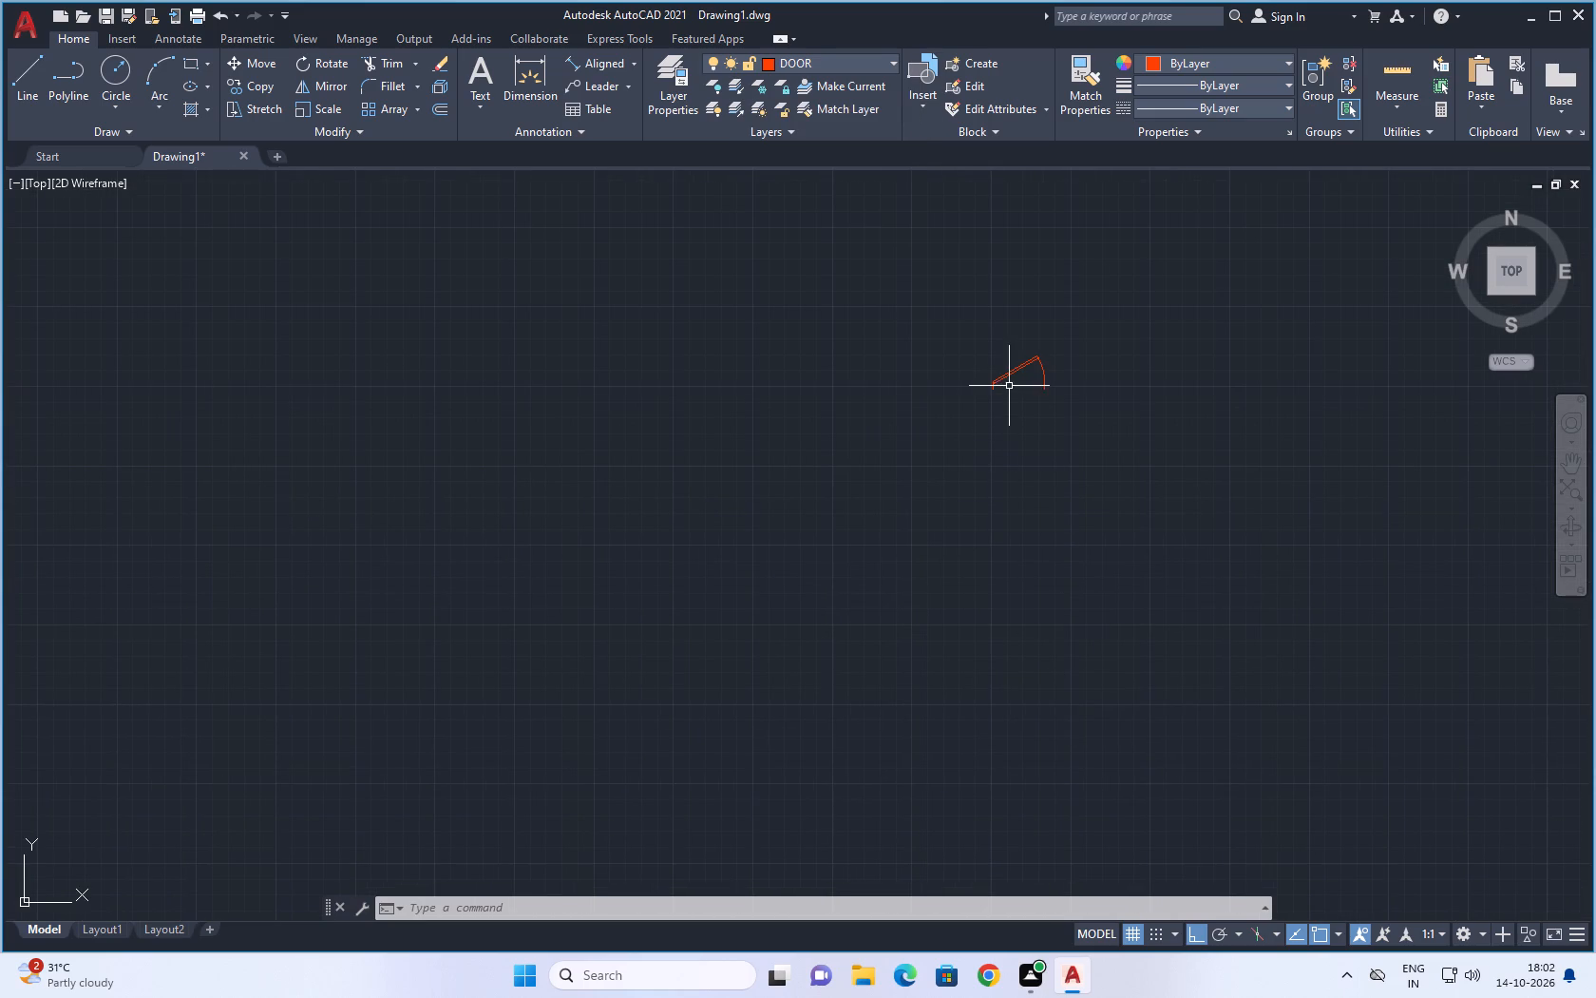
pyautogui.scroll(-3, 1026, 355)
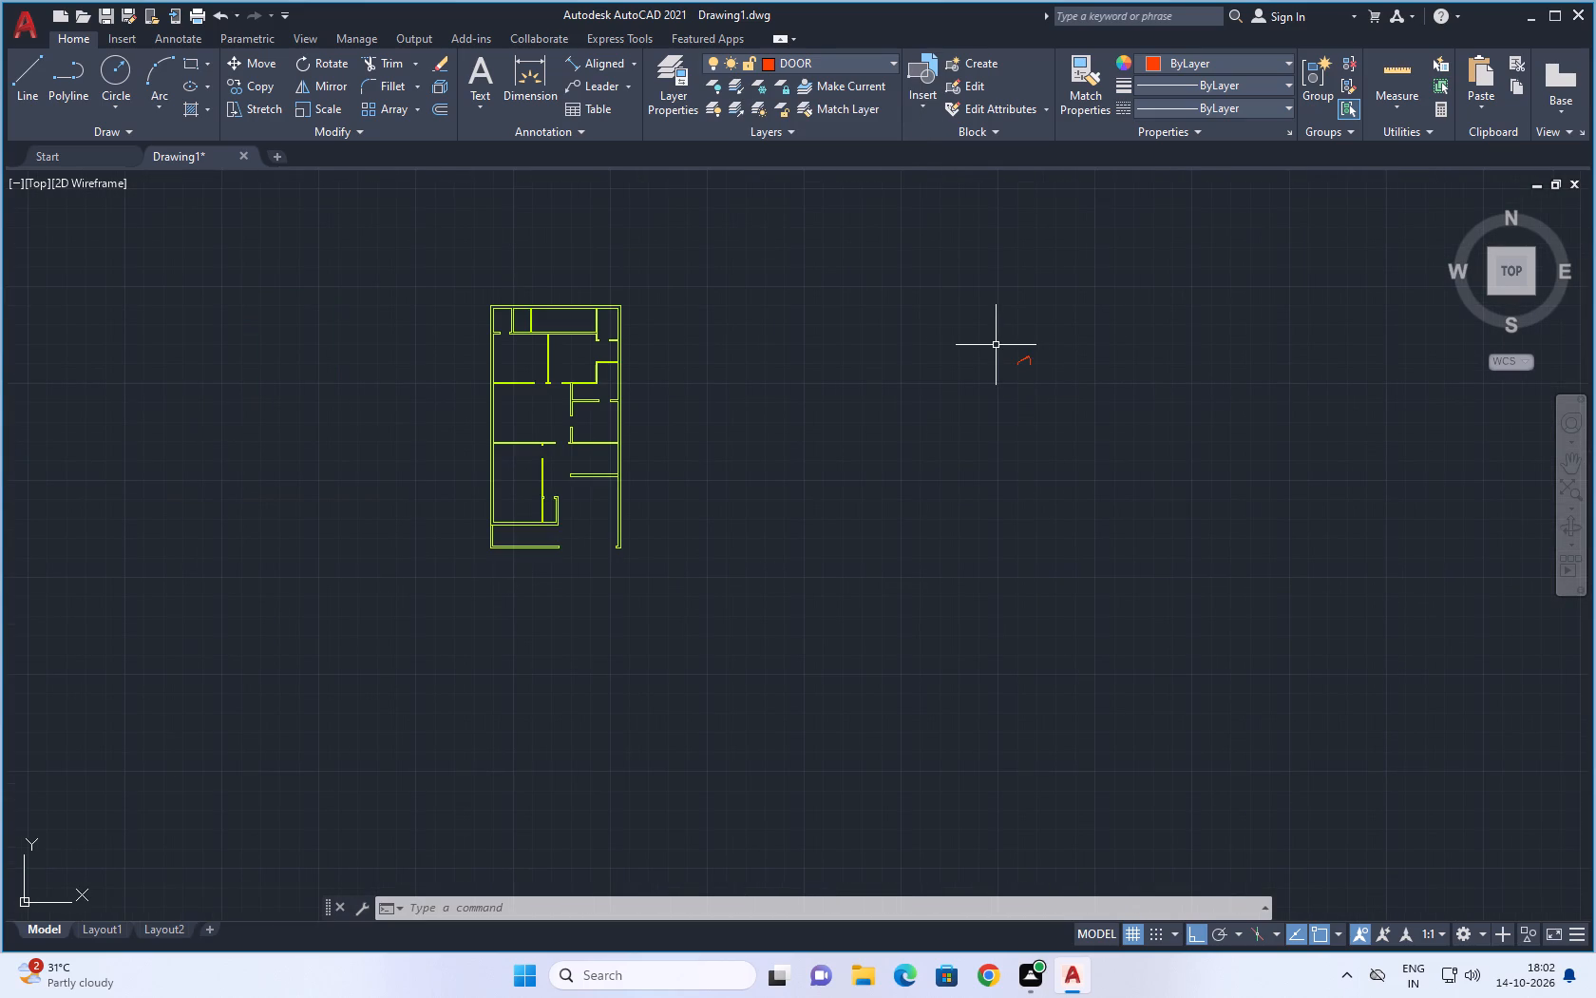
pyautogui.moveTo(997, 338); pyautogui.dragTo(1095, 411)
pyautogui.press('Escape')
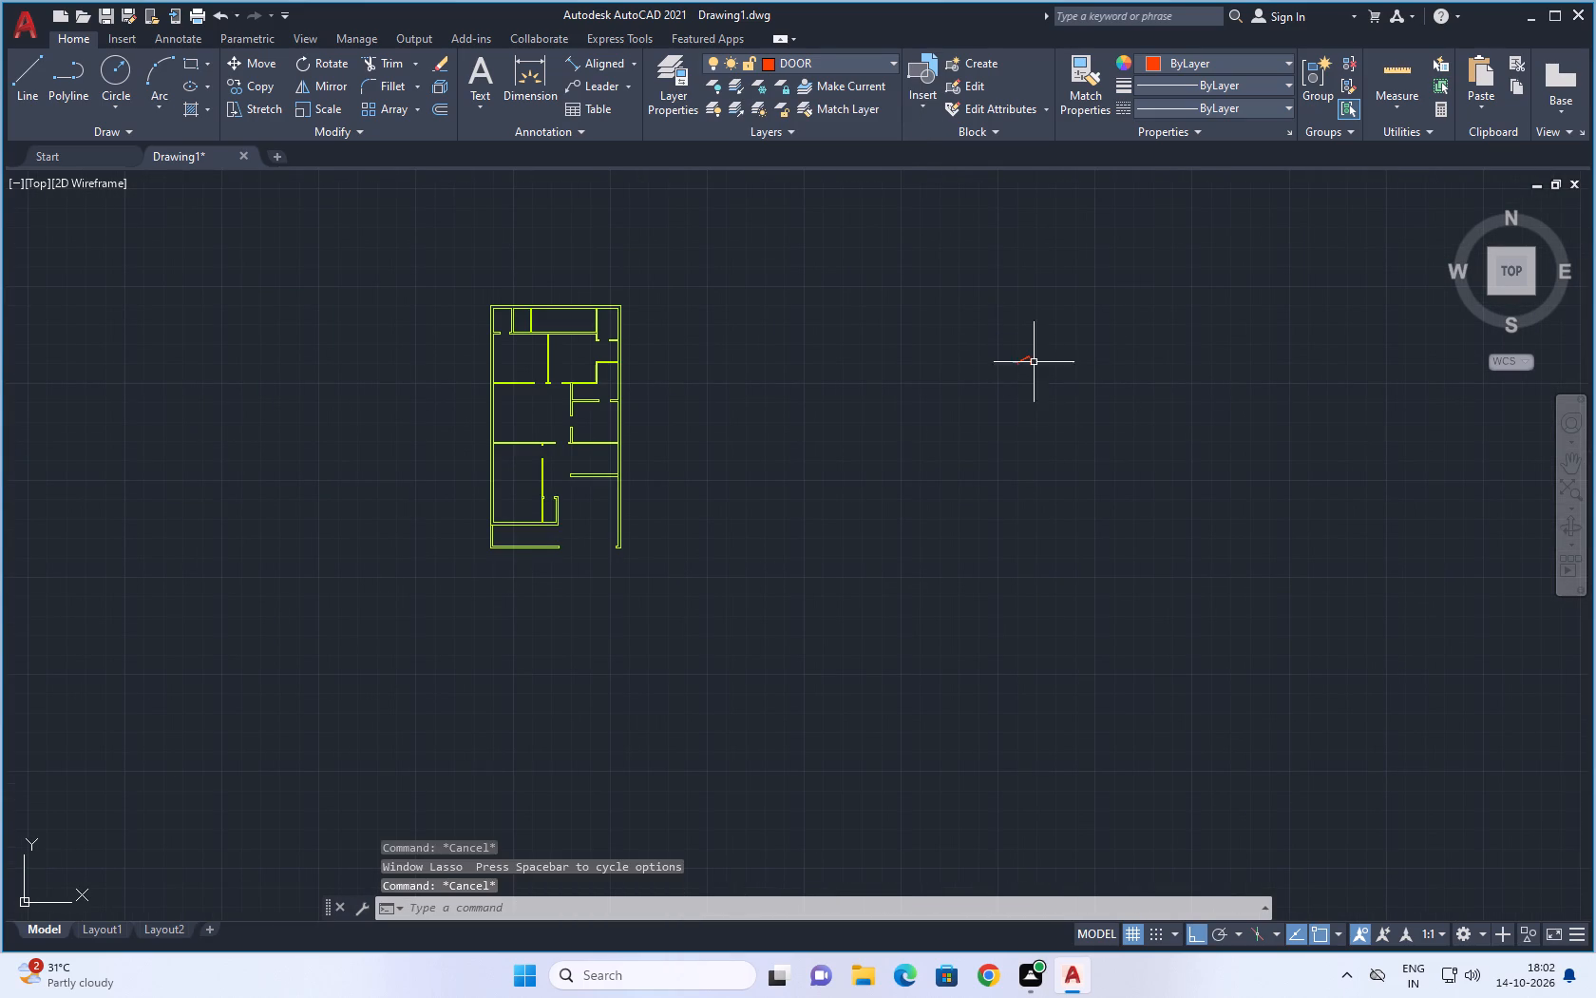
pyautogui.moveTo(997, 335); pyautogui.dragTo(1017, 345)
pyautogui.click(1108, 400)
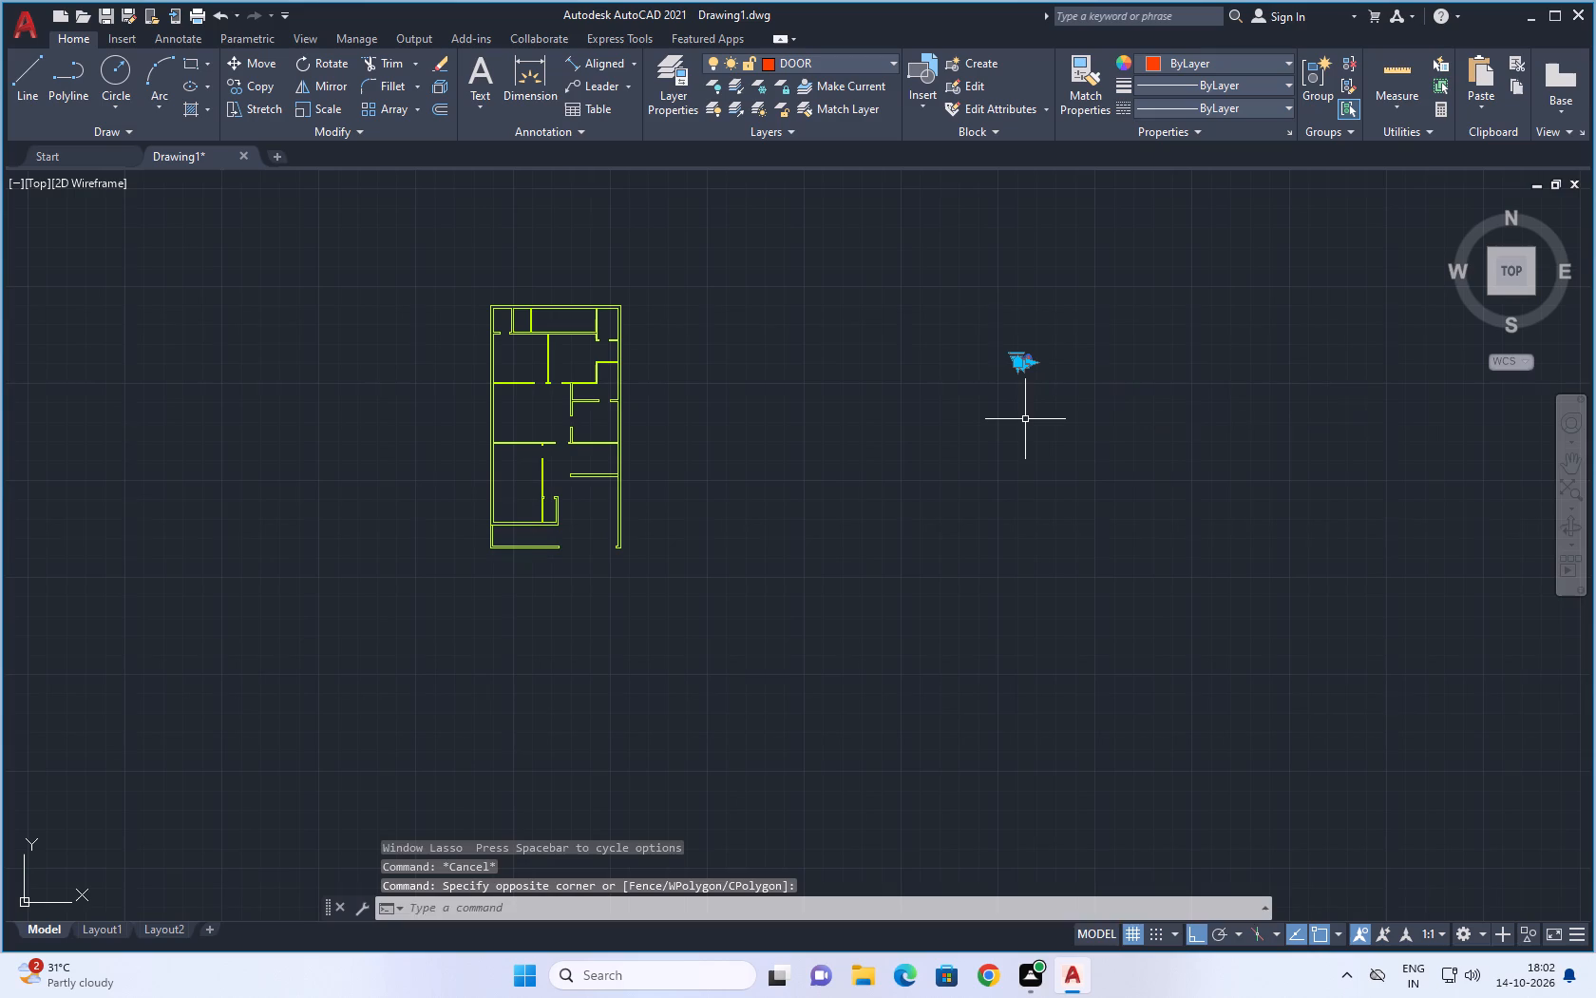
pyautogui.press('Left')
pyautogui.press('Left')
pyautogui.scroll(2, 1028, 373)
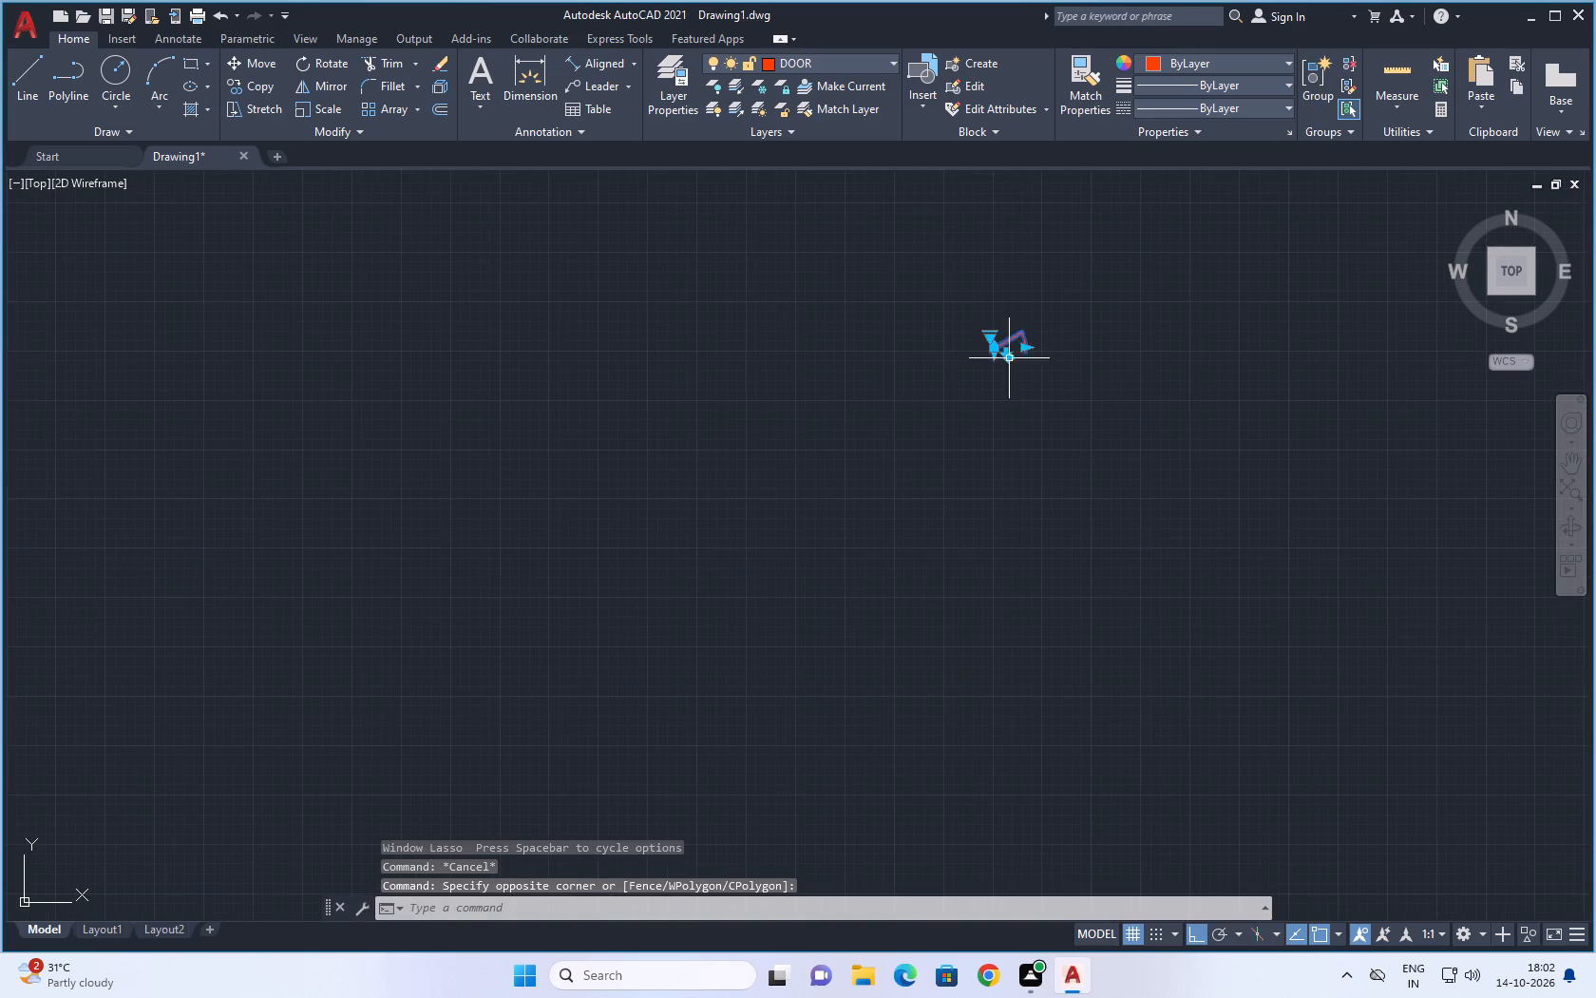
pyautogui.click(997, 347)
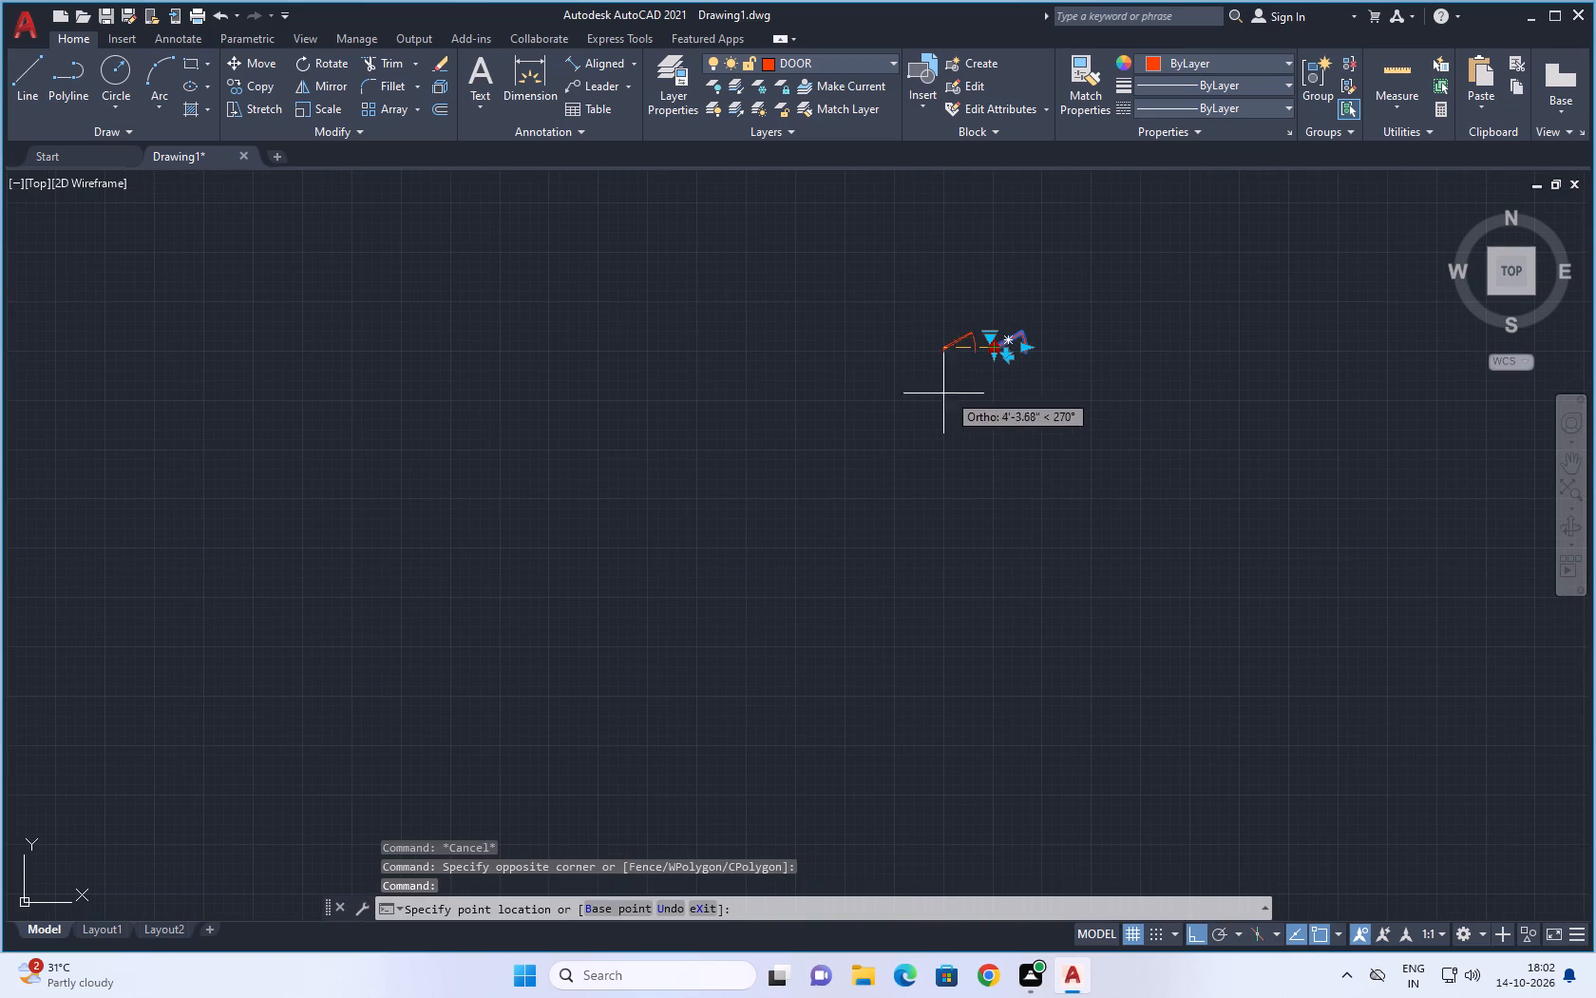
pyautogui.click(282, 440)
# Set the door block's opening angle to Open 90º.
pyautogui.scroll(-3, 281, 440)
pyautogui.moveTo(329, 464); pyautogui.dragTo(360, 468, button='middle')
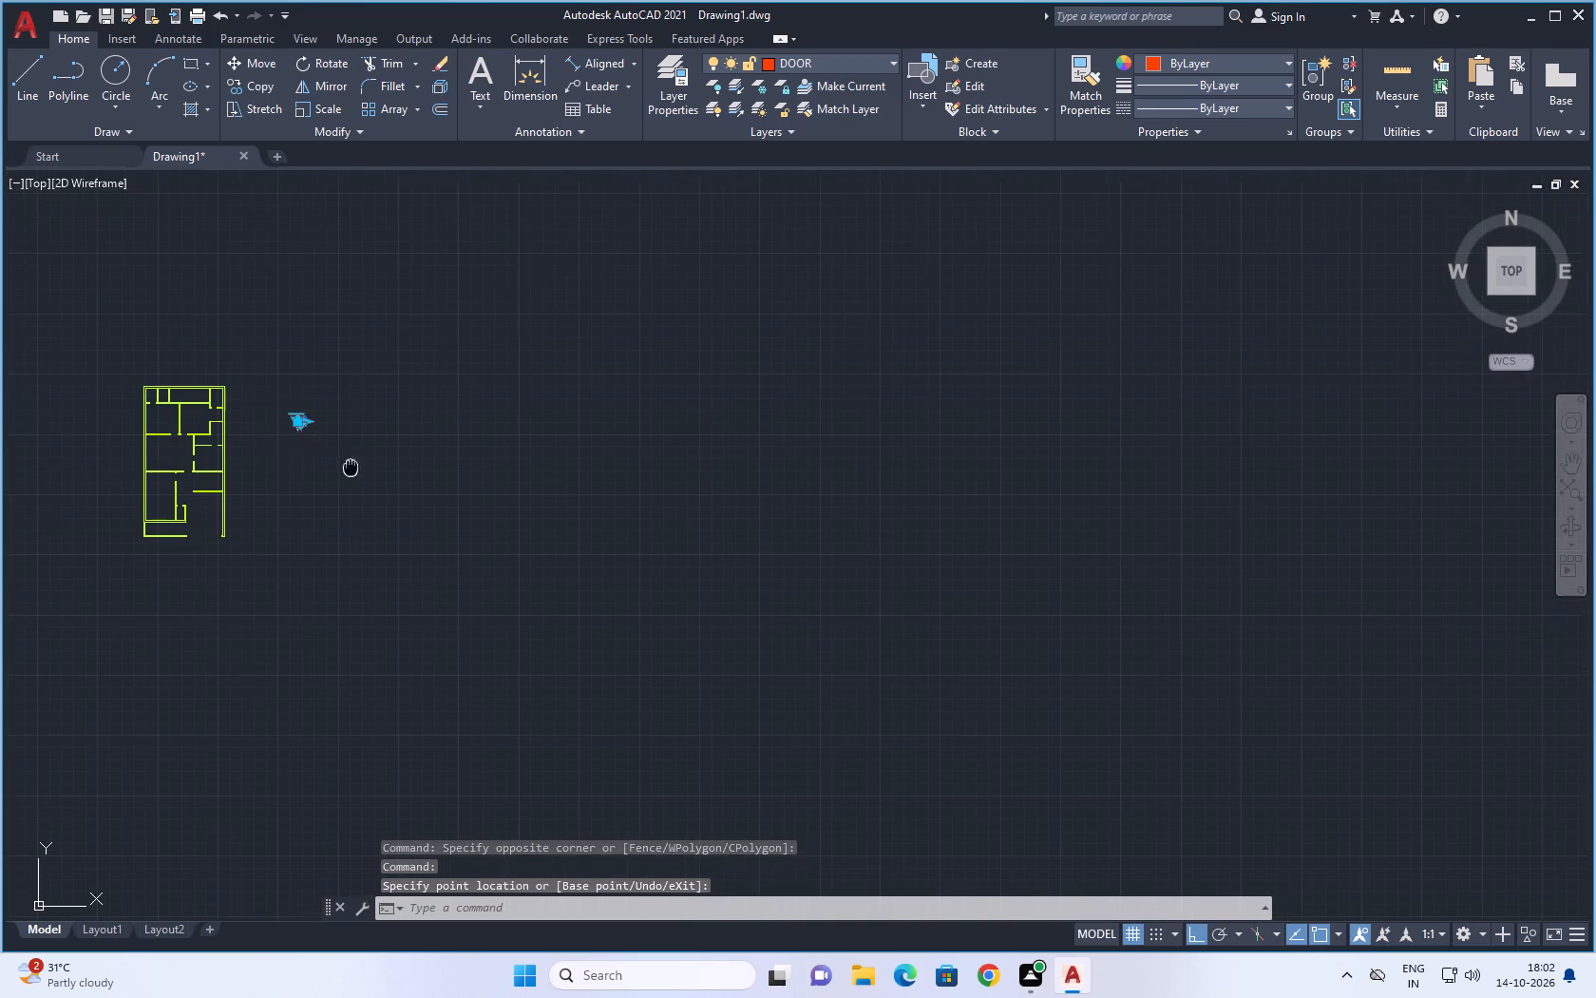
pyautogui.moveTo(360, 468); pyautogui.dragTo(655, 500, button='middle')
pyautogui.scroll(2, 586, 460)
pyautogui.scroll(-1, 635, 466)
pyautogui.moveTo(635, 466); pyautogui.dragTo(724, 502, button='middle')
pyautogui.scroll(2, 636, 469)
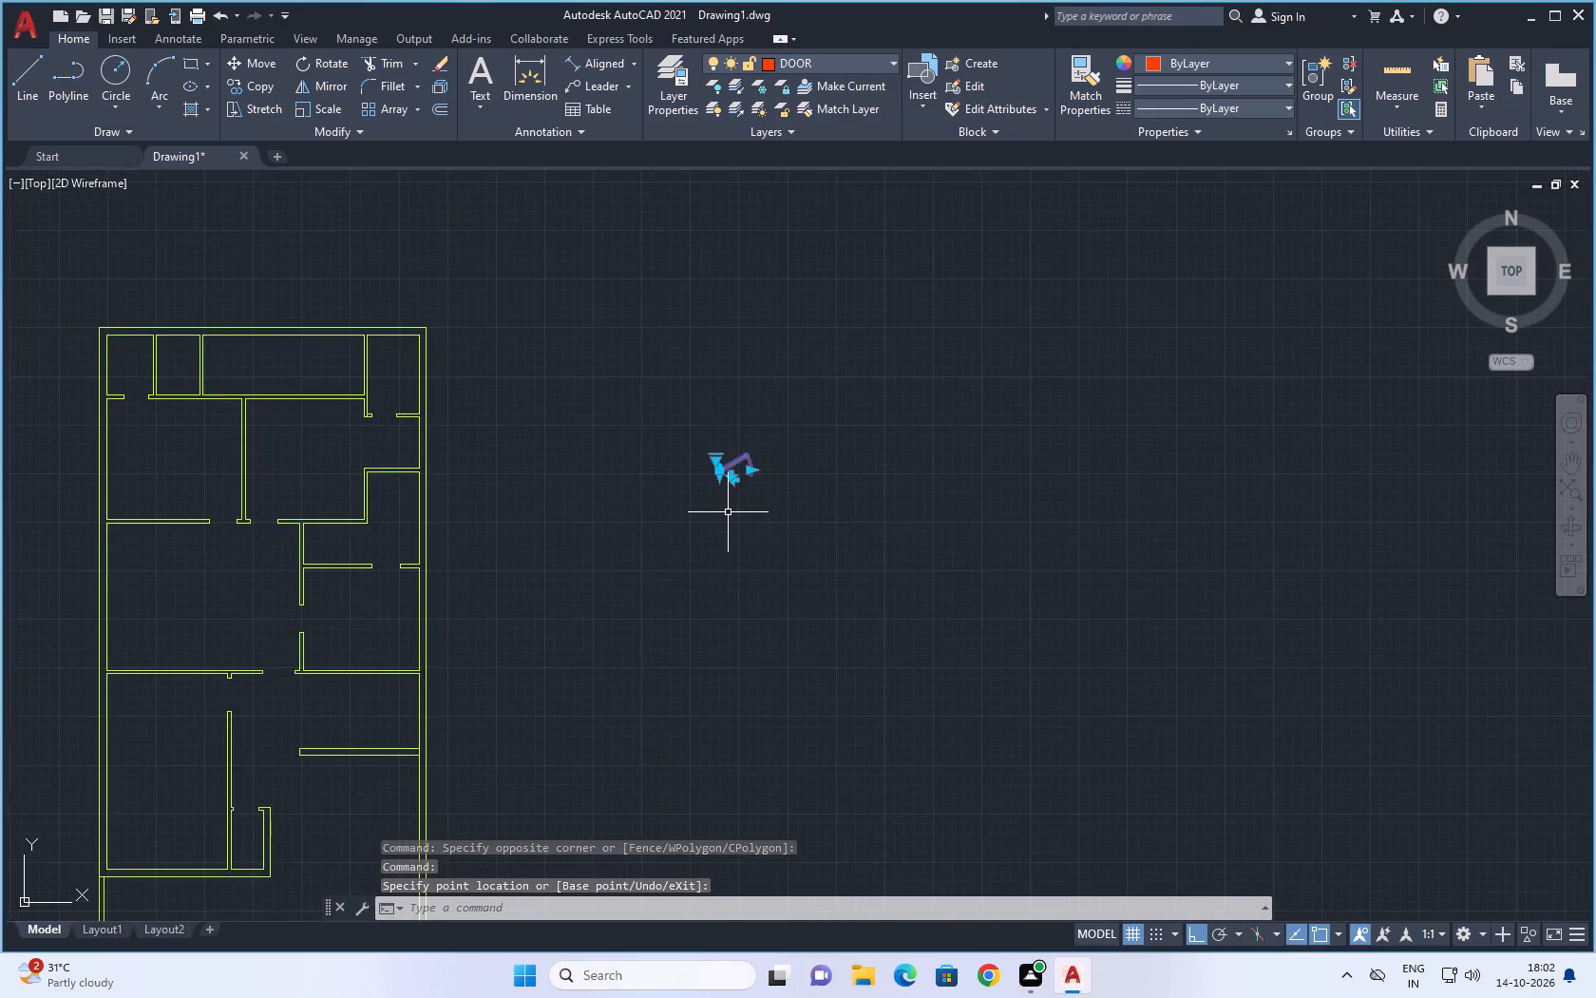
pyautogui.scroll(1, 727, 512)
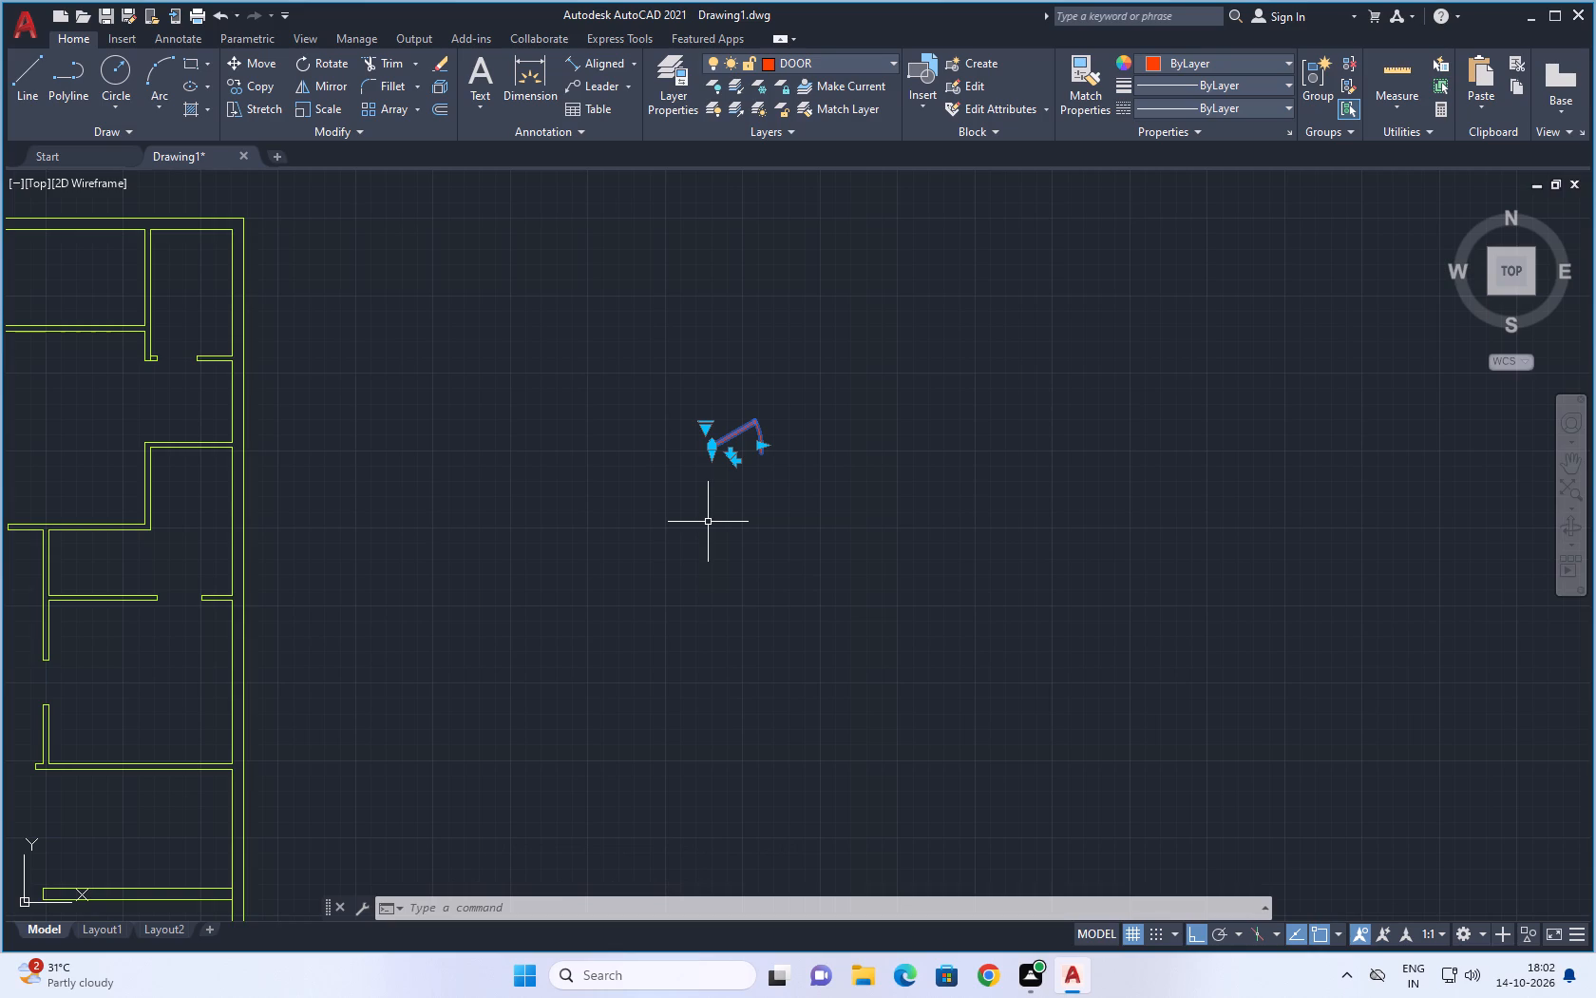
pyautogui.scroll(3, 709, 479)
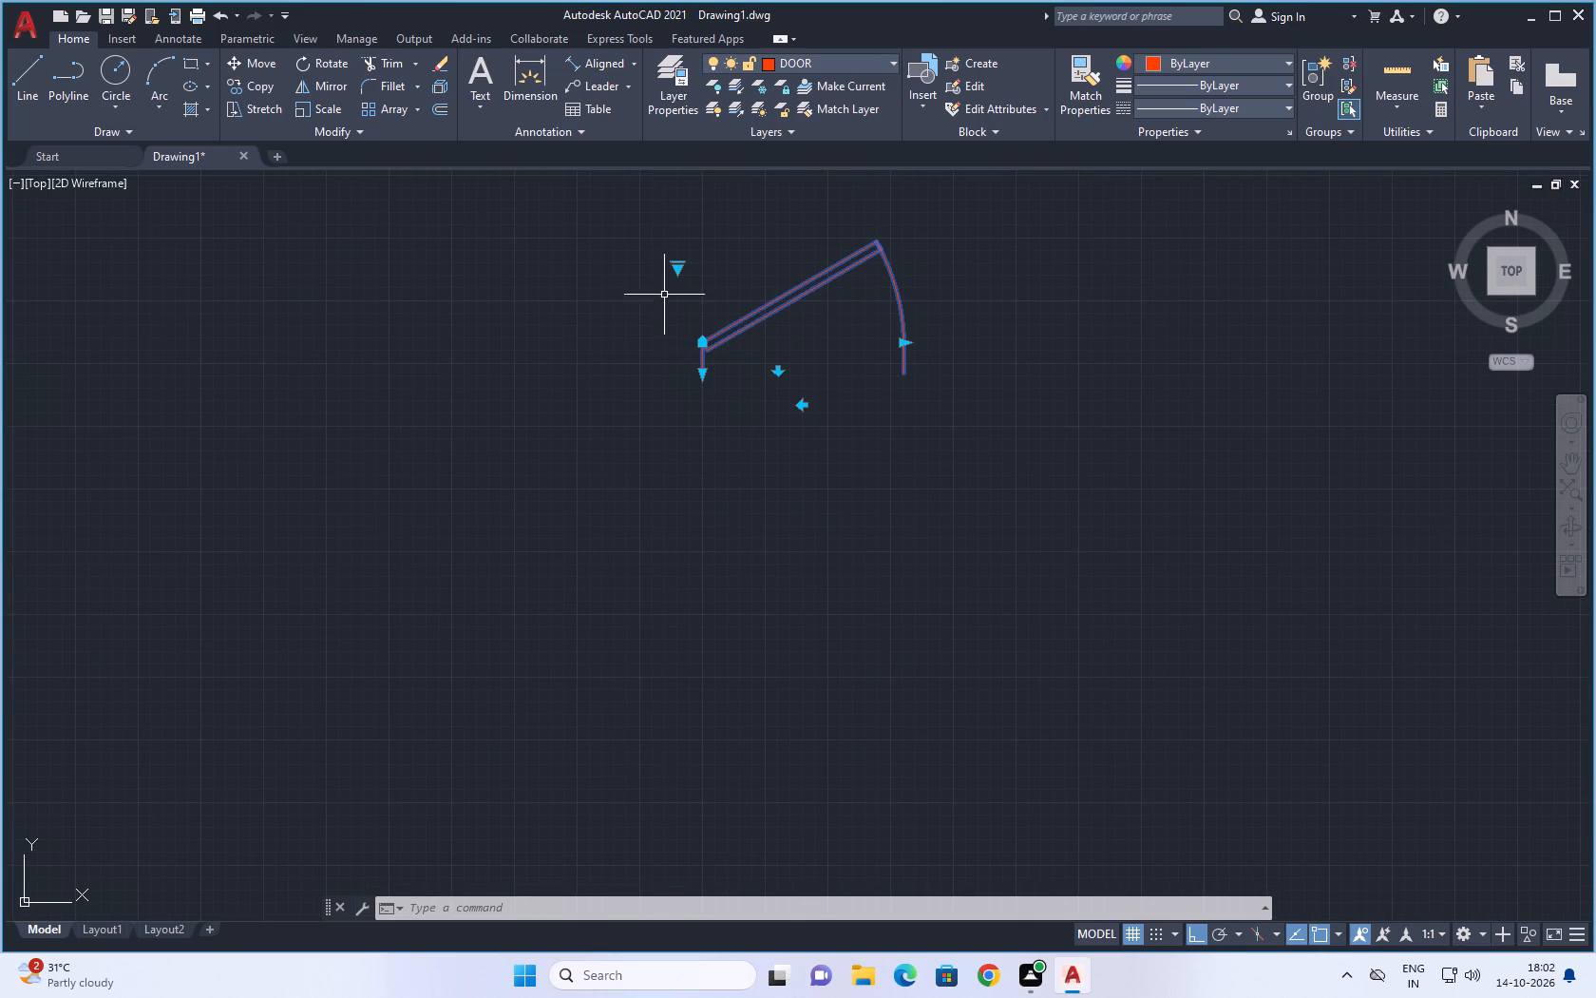
pyautogui.click(676, 270)
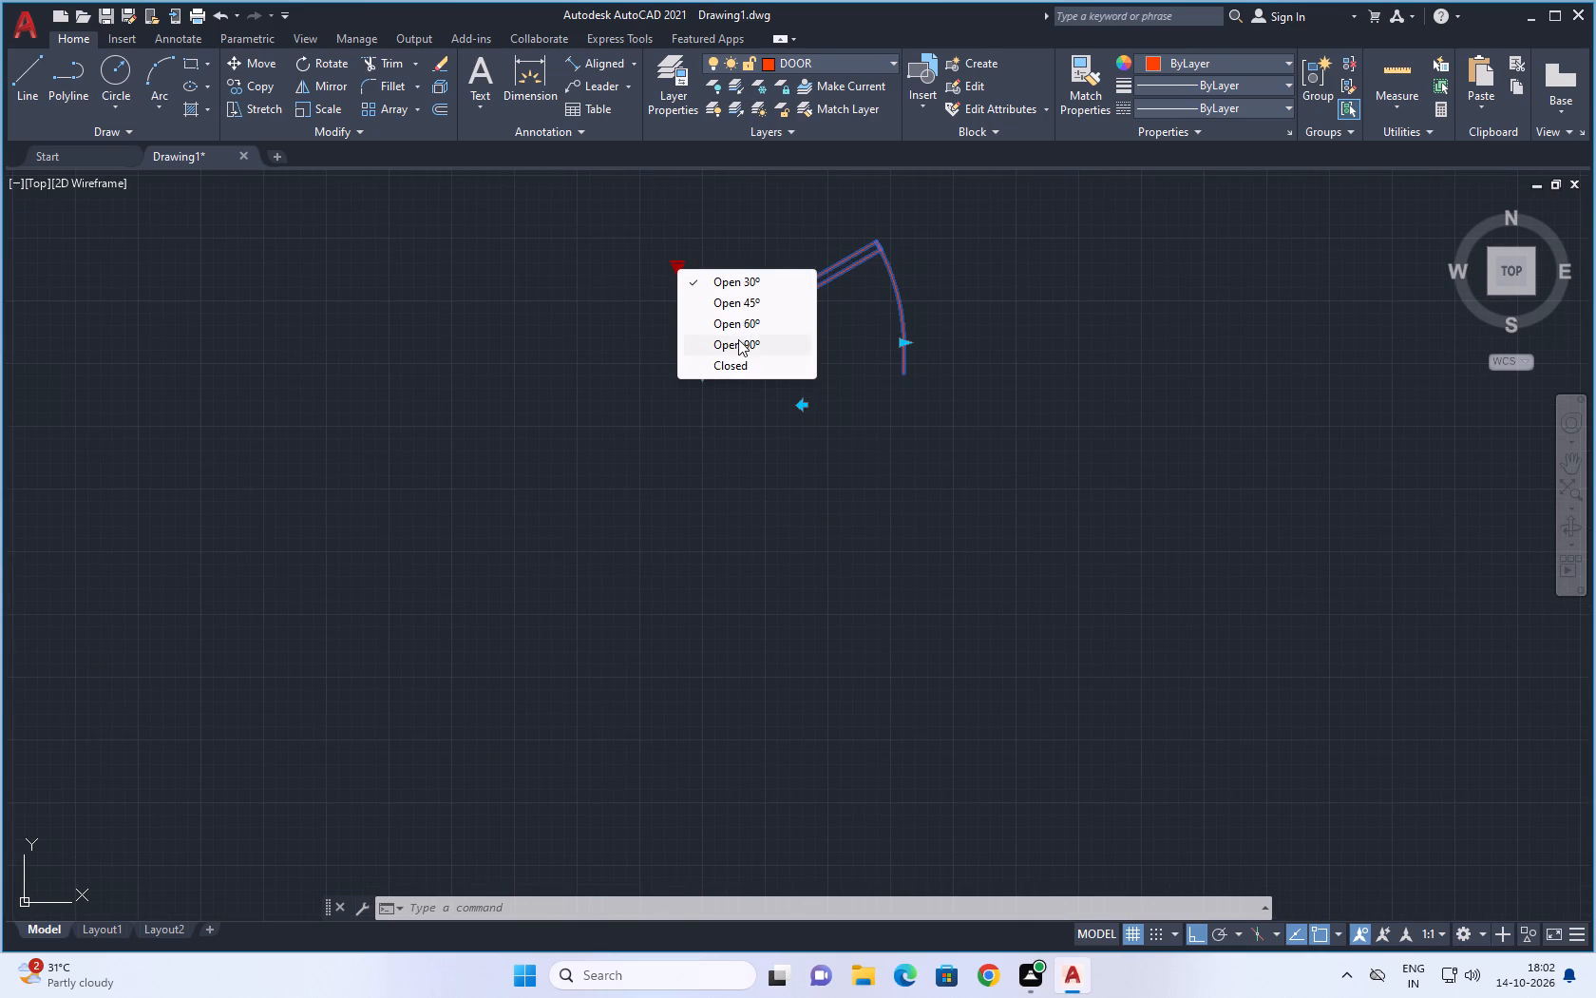
pyautogui.click(738, 339)
# Copy the 90º door block to the empty area just southeast of it and turn Ortho off.
pyautogui.scroll(-2, 765, 418)
pyautogui.moveTo(757, 447); pyautogui.dragTo(708, 573, button='middle')
pyautogui.scroll(1, 702, 560)
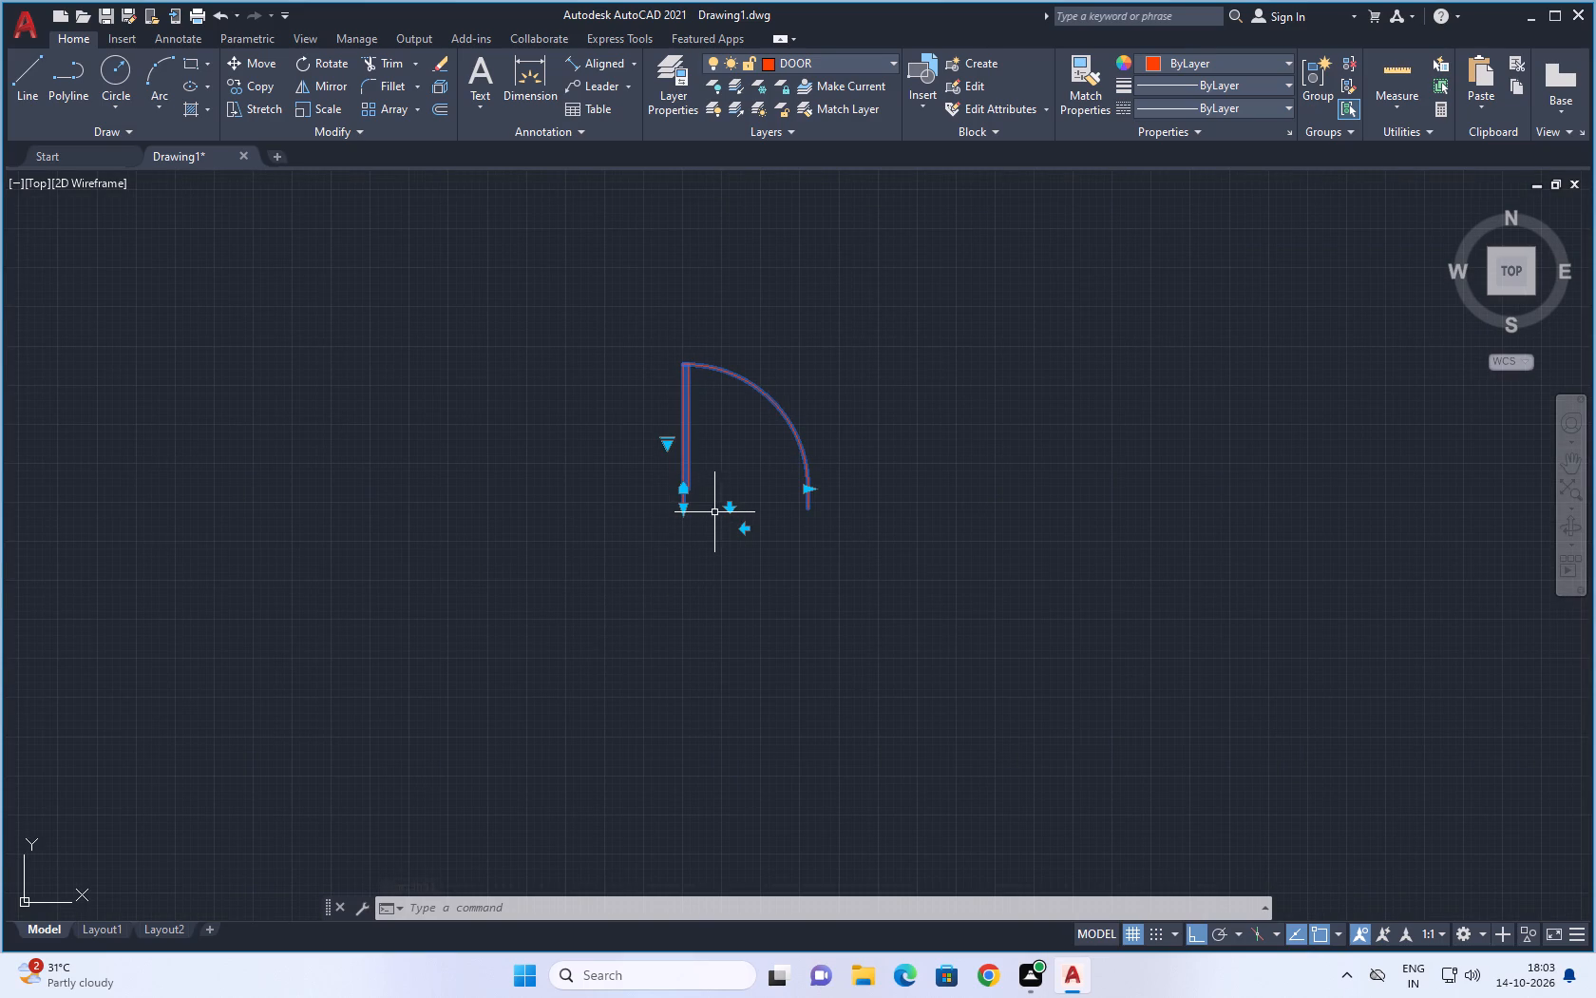
pyautogui.scroll(-1, 714, 515)
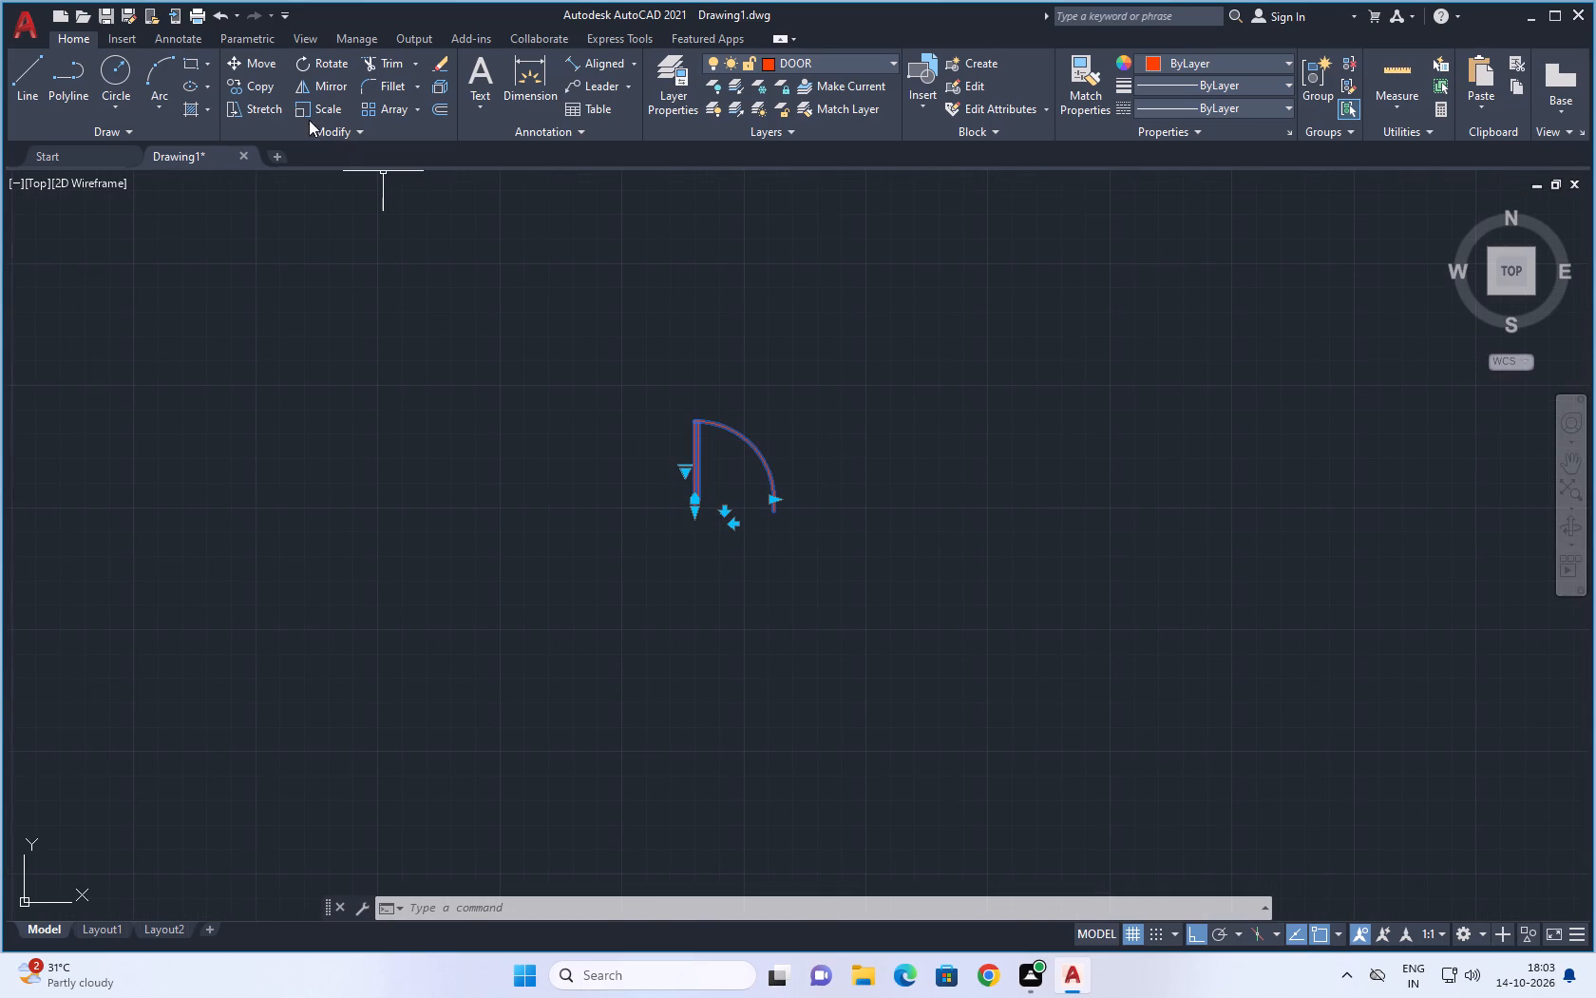
pyautogui.click(253, 86)
pyautogui.scroll(-1, 548, 413)
pyautogui.moveTo(570, 342); pyautogui.dragTo(709, 458)
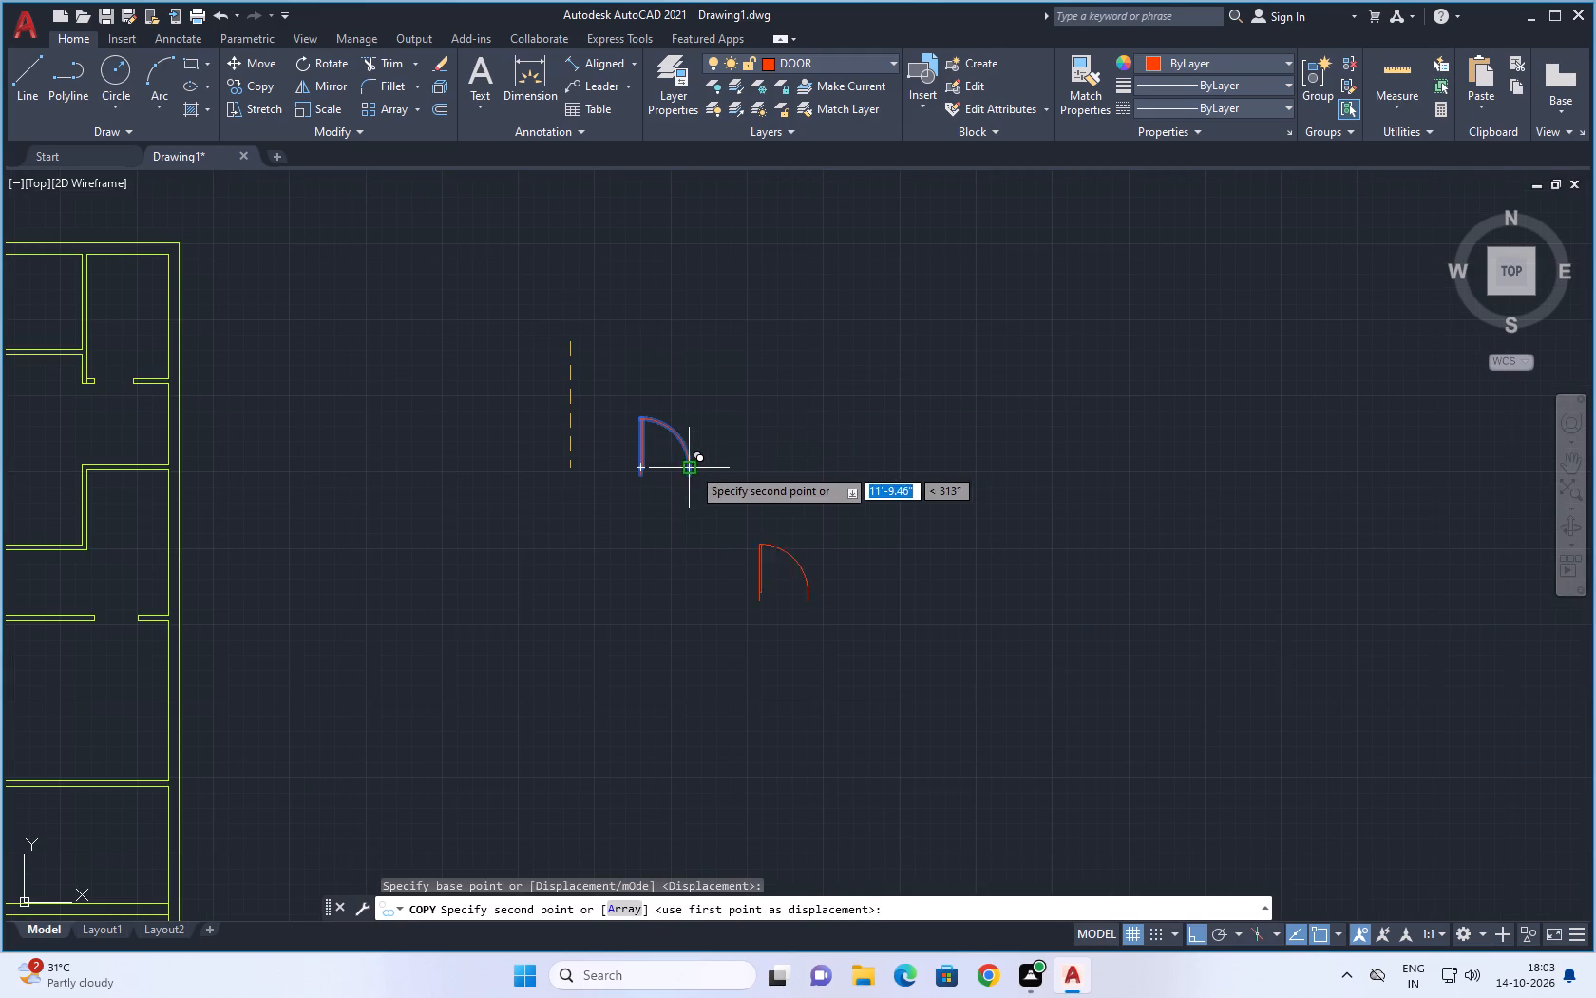
pyautogui.click(638, 477)
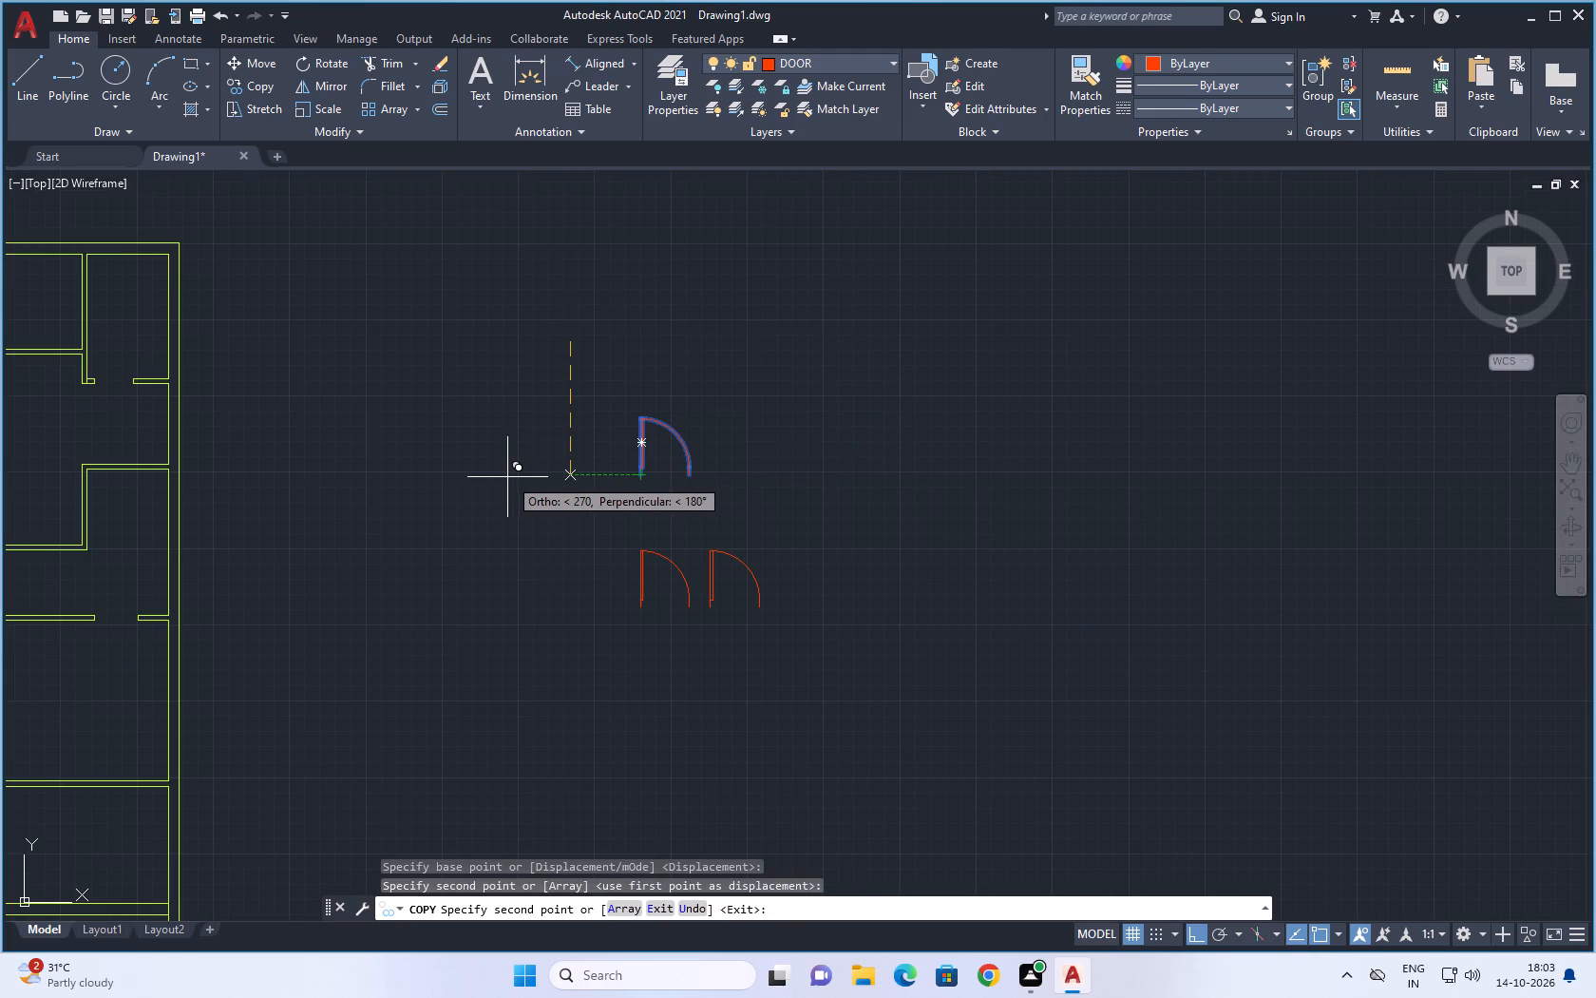
pyautogui.press('F8')
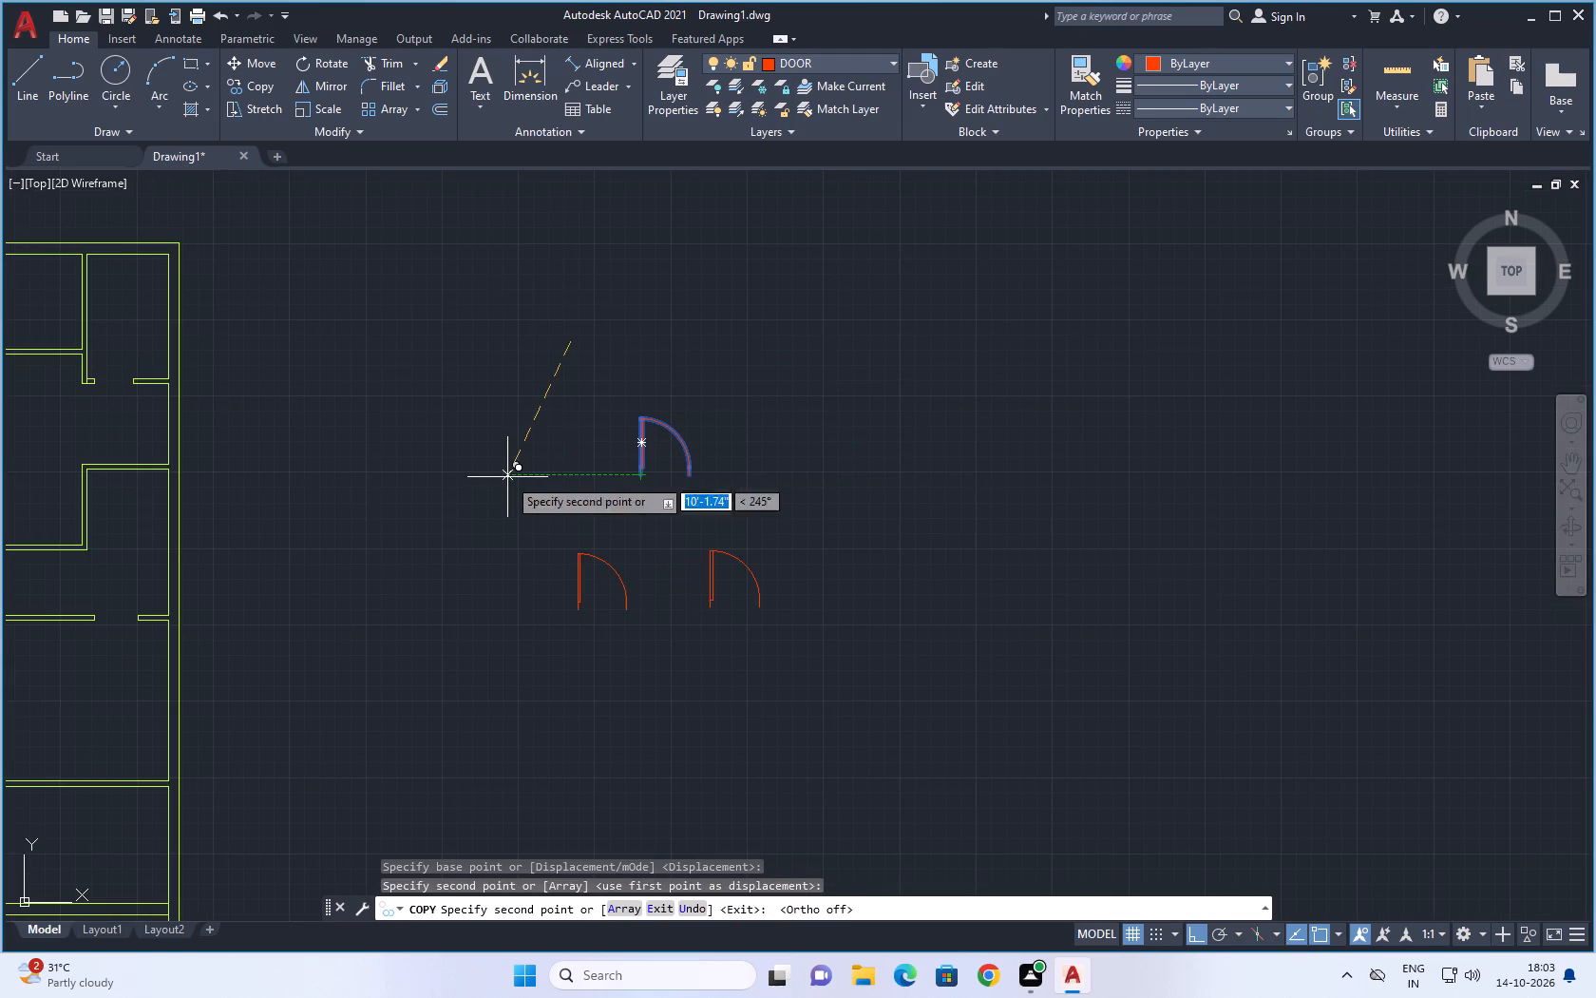
pyautogui.scroll(-2, 485, 476)
pyautogui.press('Escape')
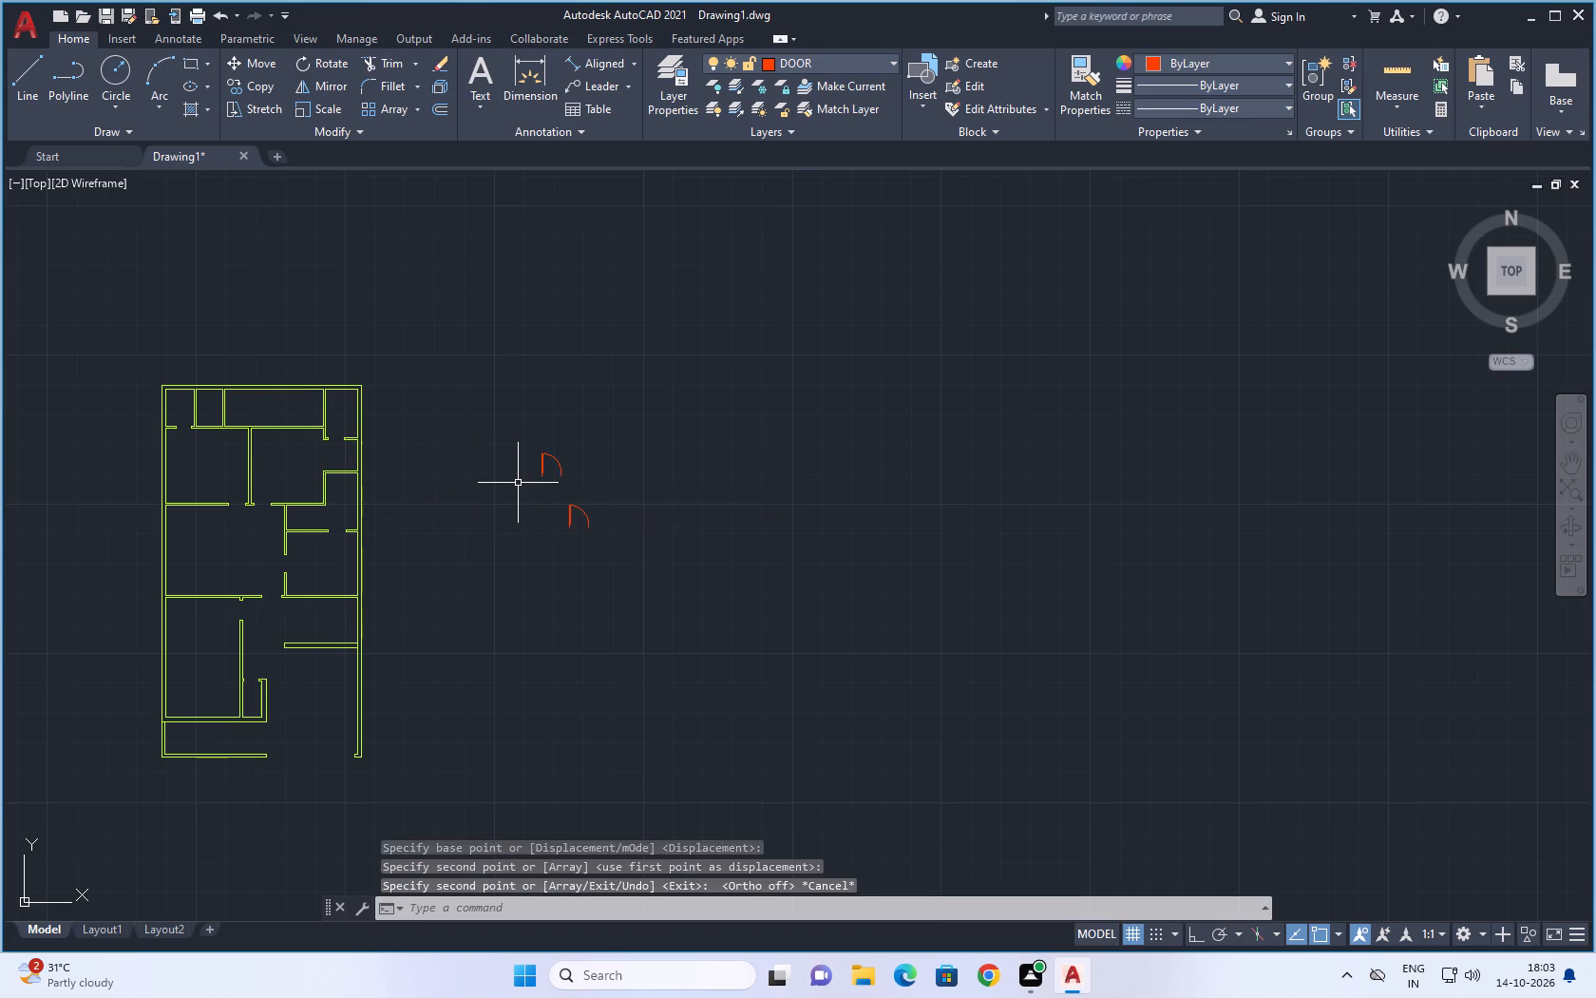
pyautogui.press('Escape')
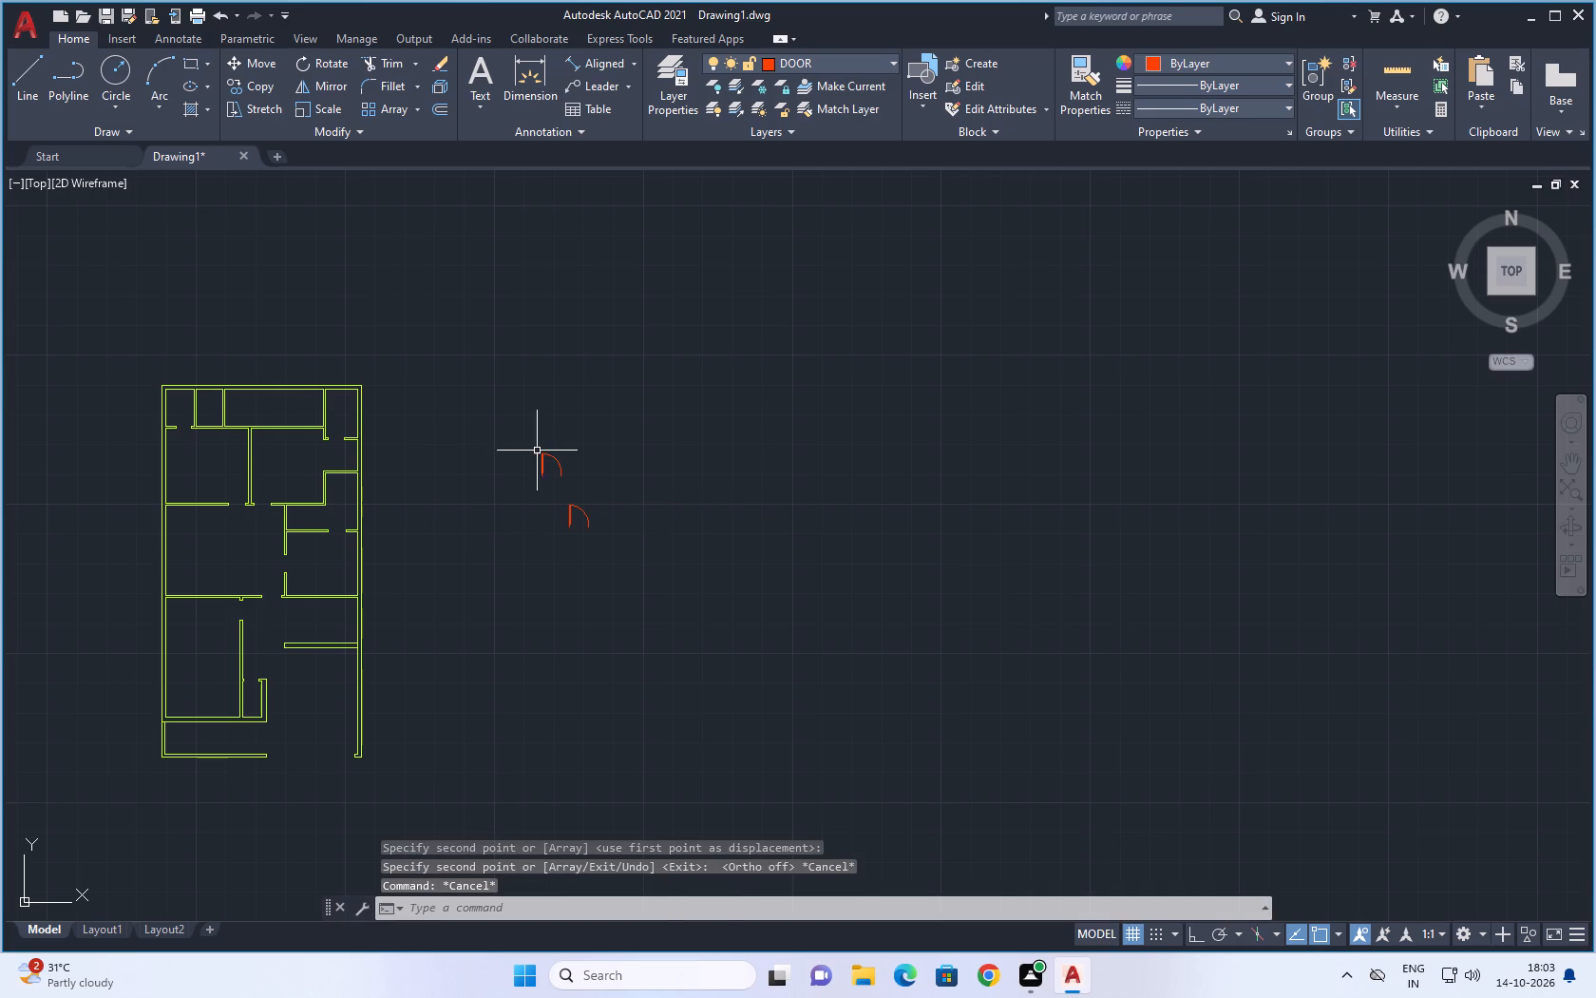
# Copy the original door block from its lower hinge-side endpoint to the west jamb's lower corner in the northwest room's opening.
pyautogui.click(503, 430)
pyautogui.click(585, 487)
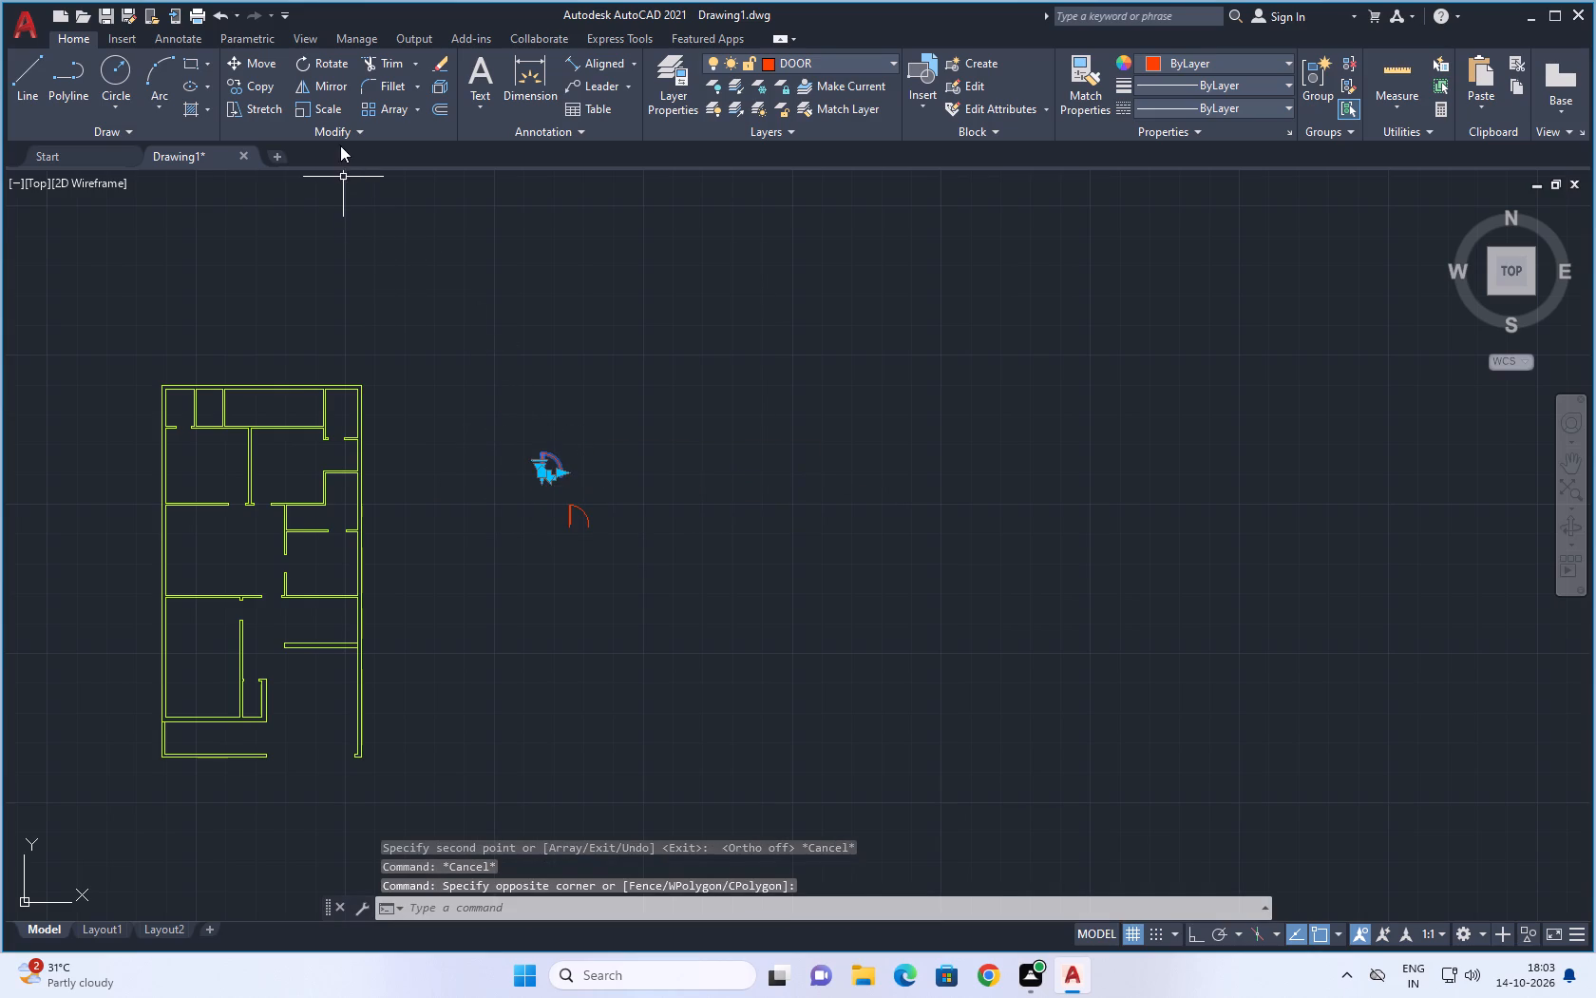
pyautogui.click(250, 89)
pyautogui.scroll(2, 486, 441)
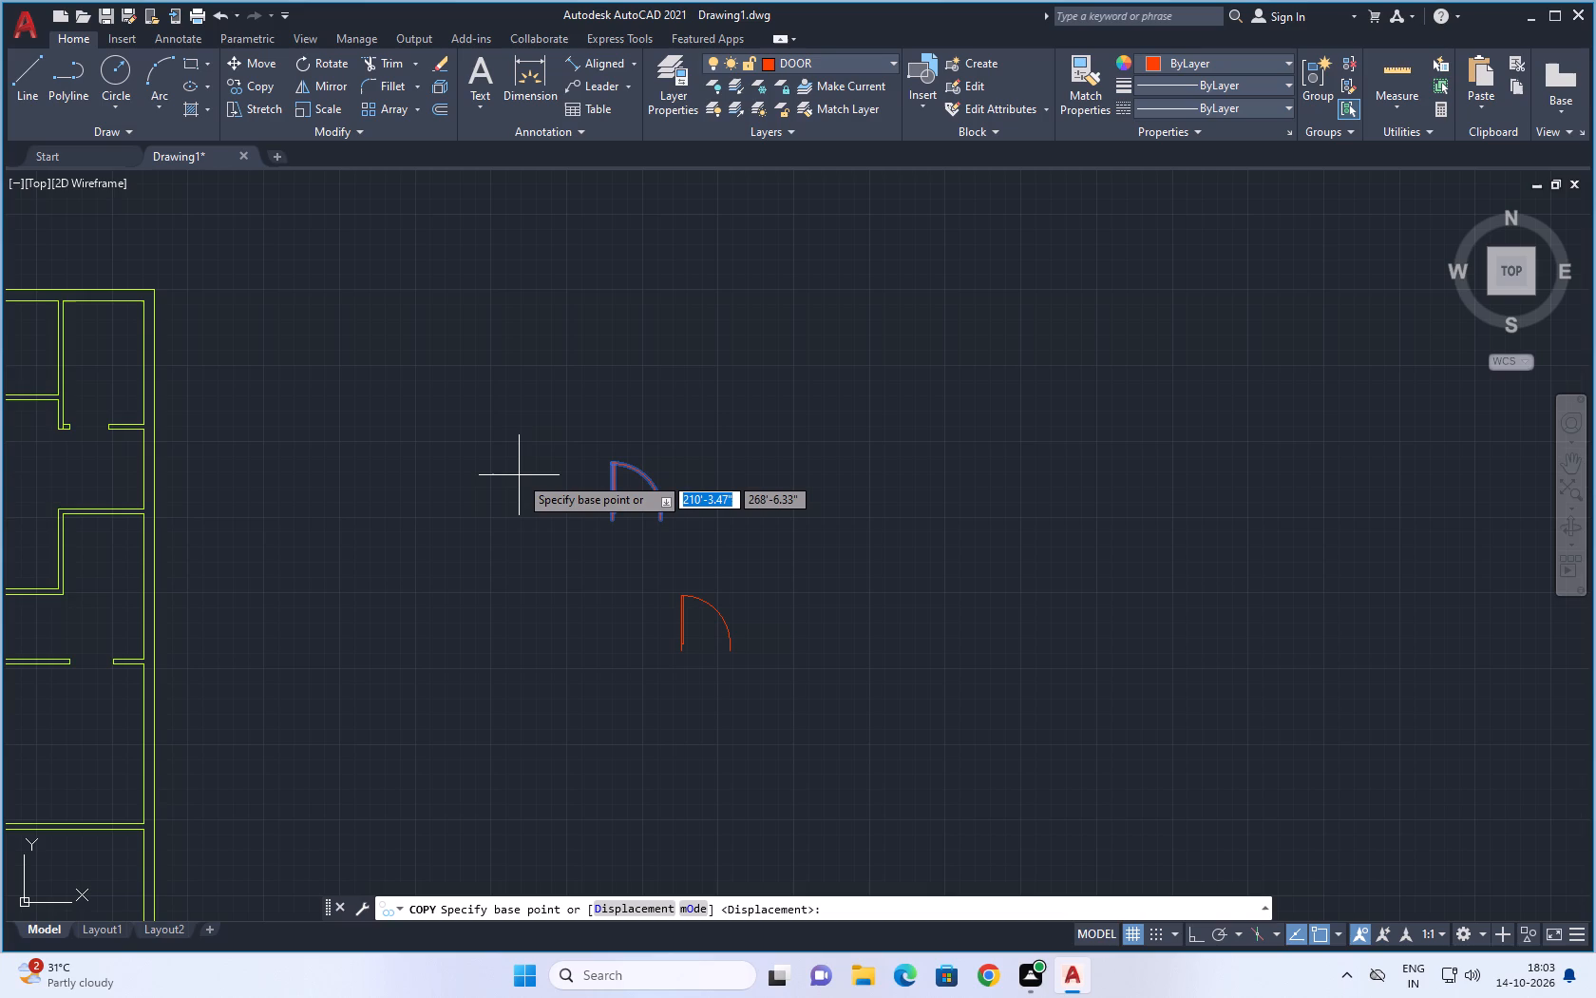
pyautogui.scroll(1, 561, 563)
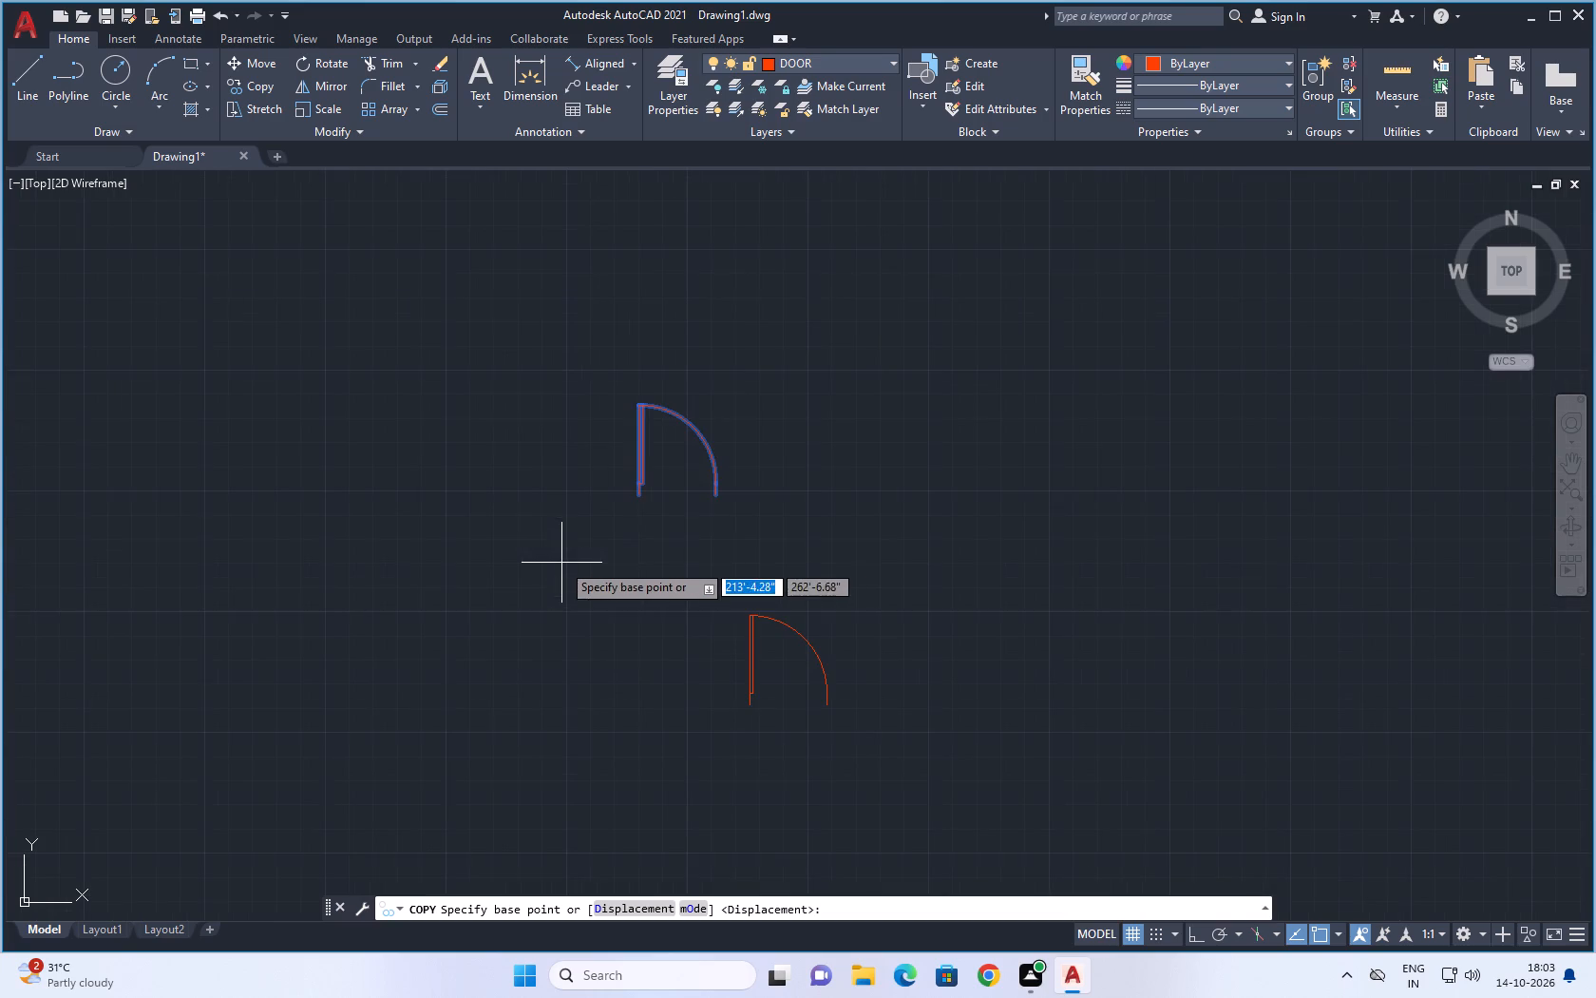
pyautogui.scroll(2, 610, 547)
pyautogui.moveTo(610, 547); pyautogui.dragTo(592, 669, button='middle')
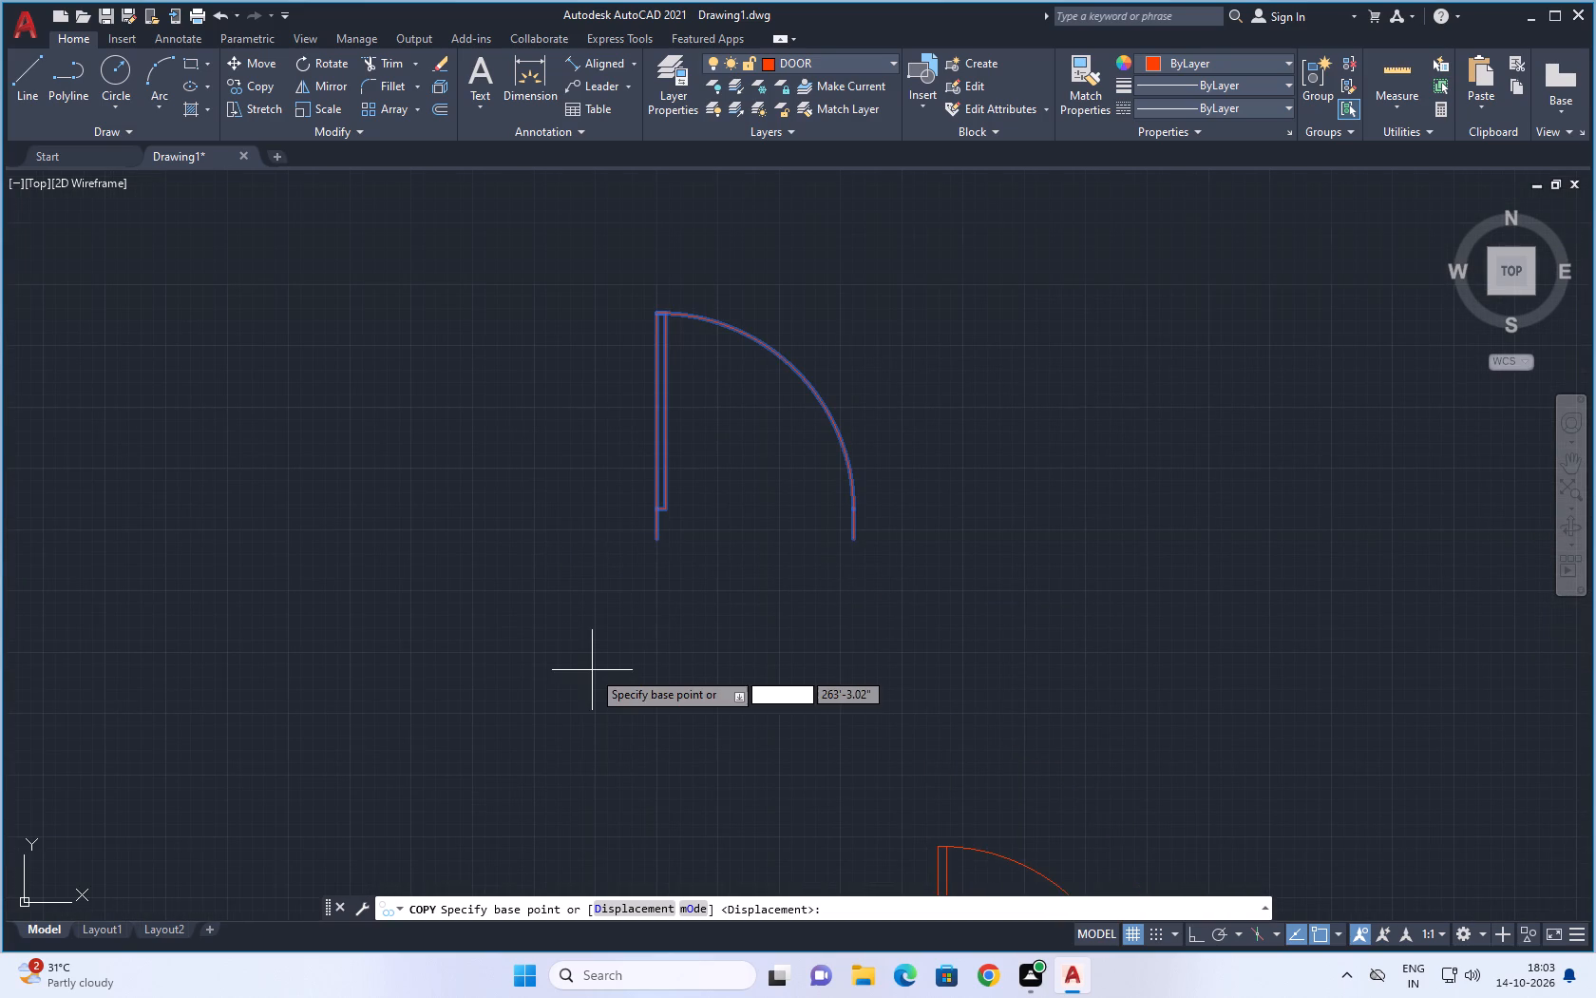
pyautogui.scroll(1, 592, 670)
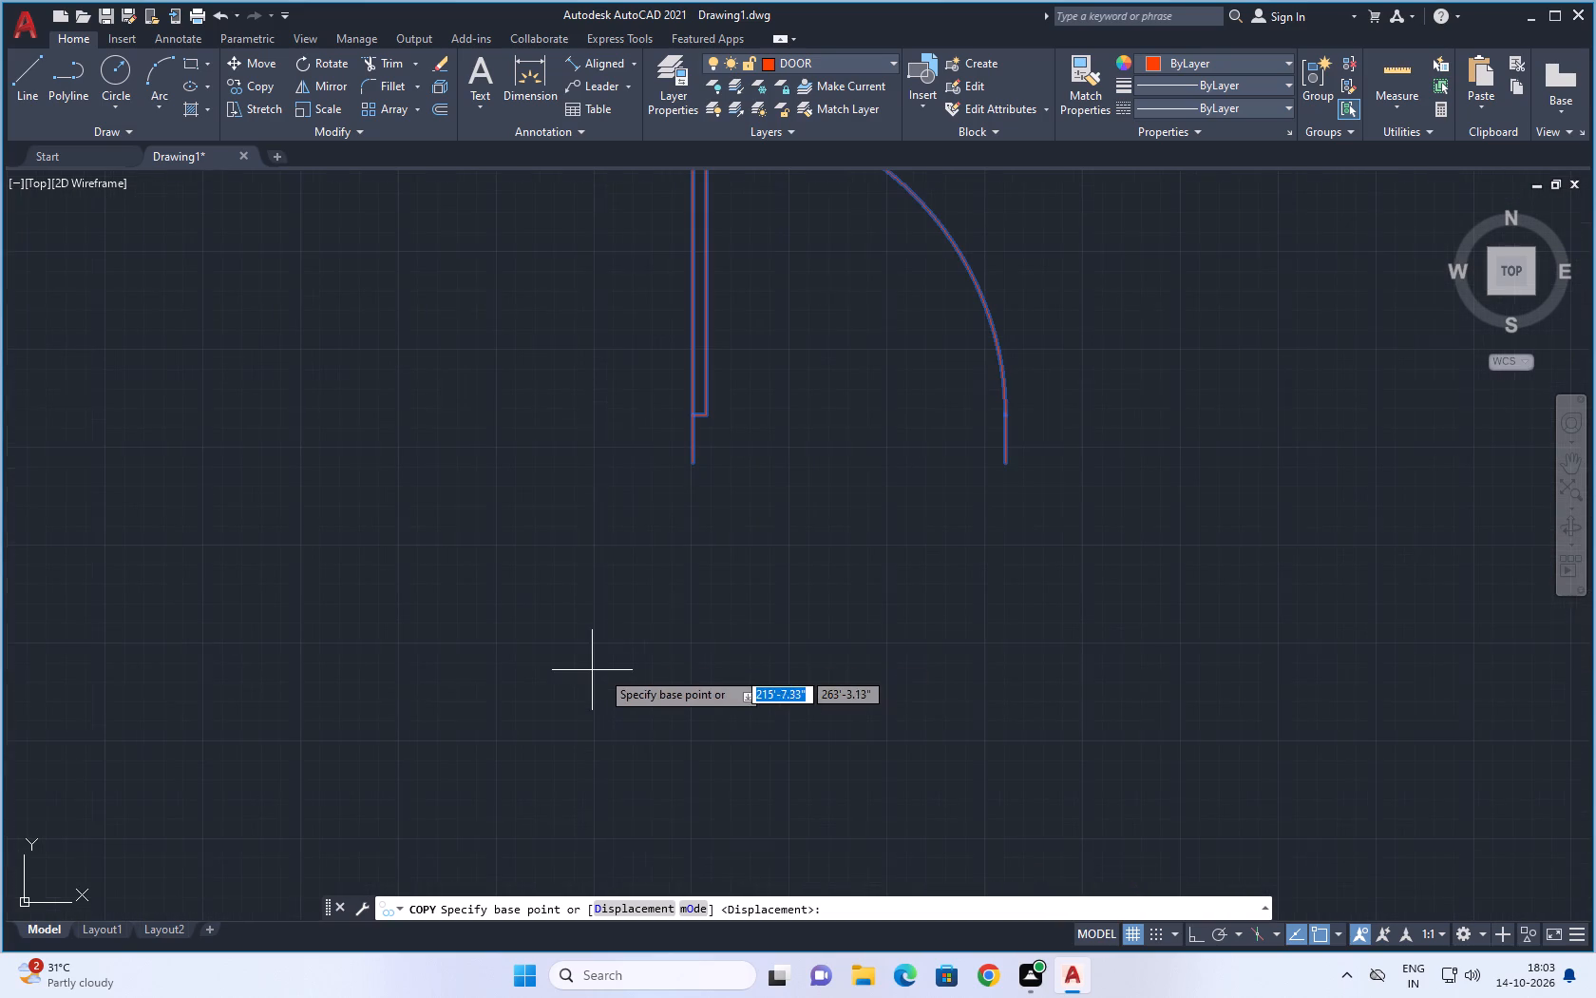
pyautogui.click(693, 465)
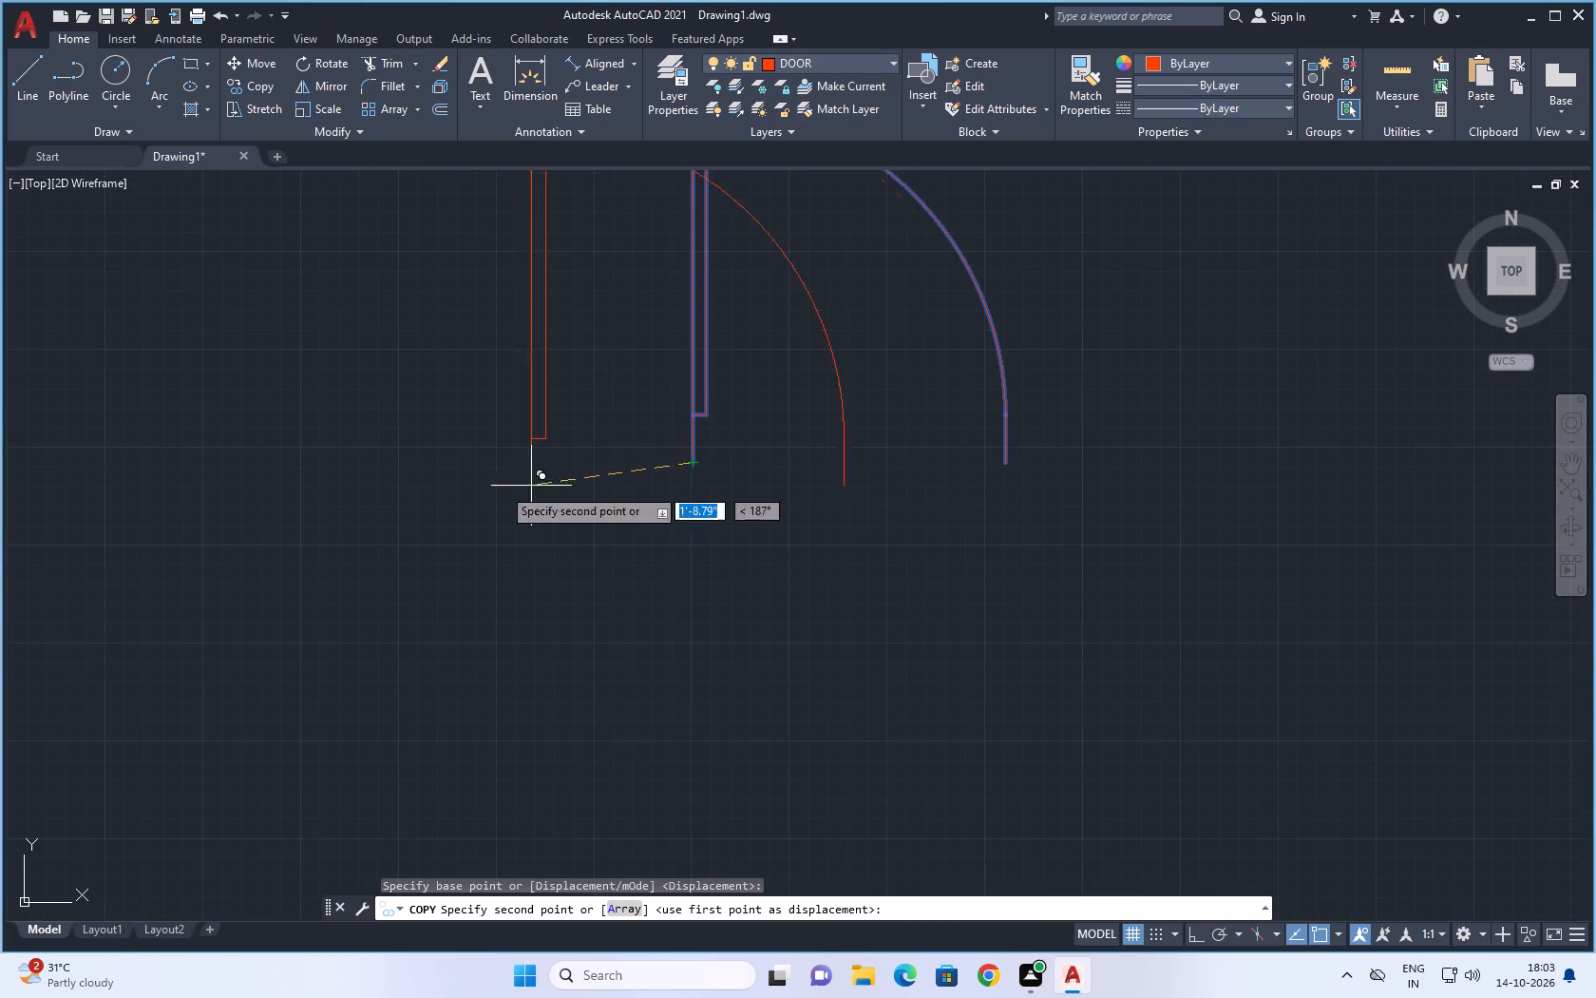
pyautogui.scroll(-4, 401, 515)
pyautogui.moveTo(328, 597); pyautogui.dragTo(1595, 548, button='middle')
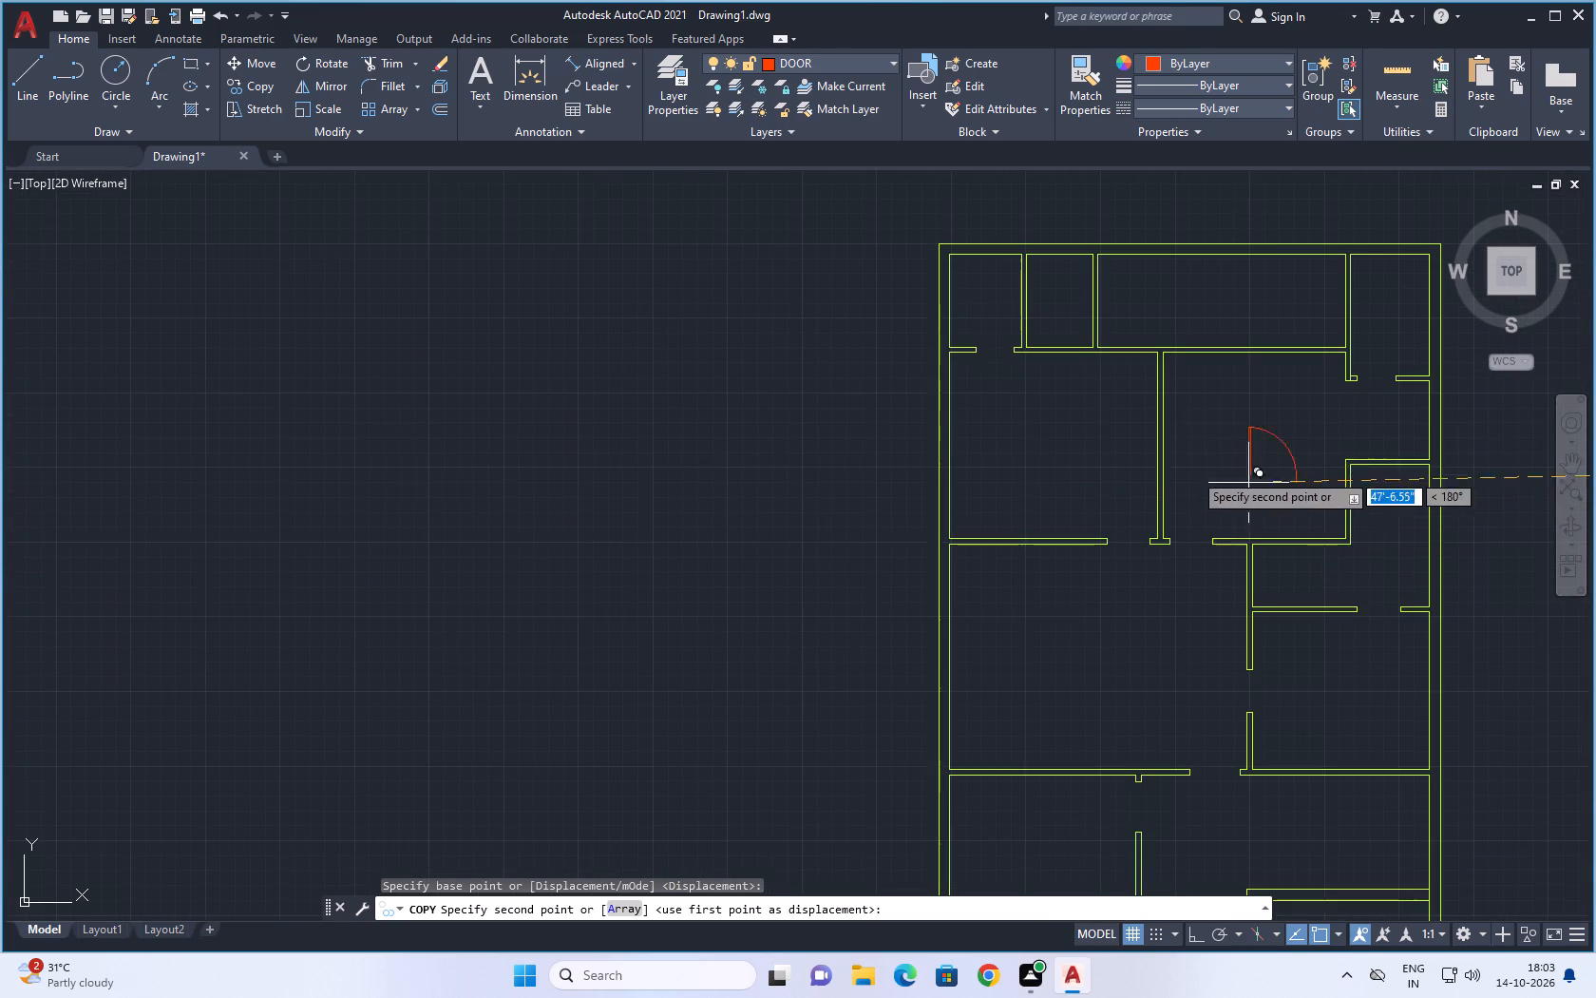
pyautogui.moveTo(1045, 443); pyautogui.dragTo(943, 671, button='middle')
pyautogui.scroll(2, 930, 633)
pyautogui.moveTo(915, 609); pyautogui.dragTo(845, 736, button='middle')
pyautogui.scroll(3, 725, 678)
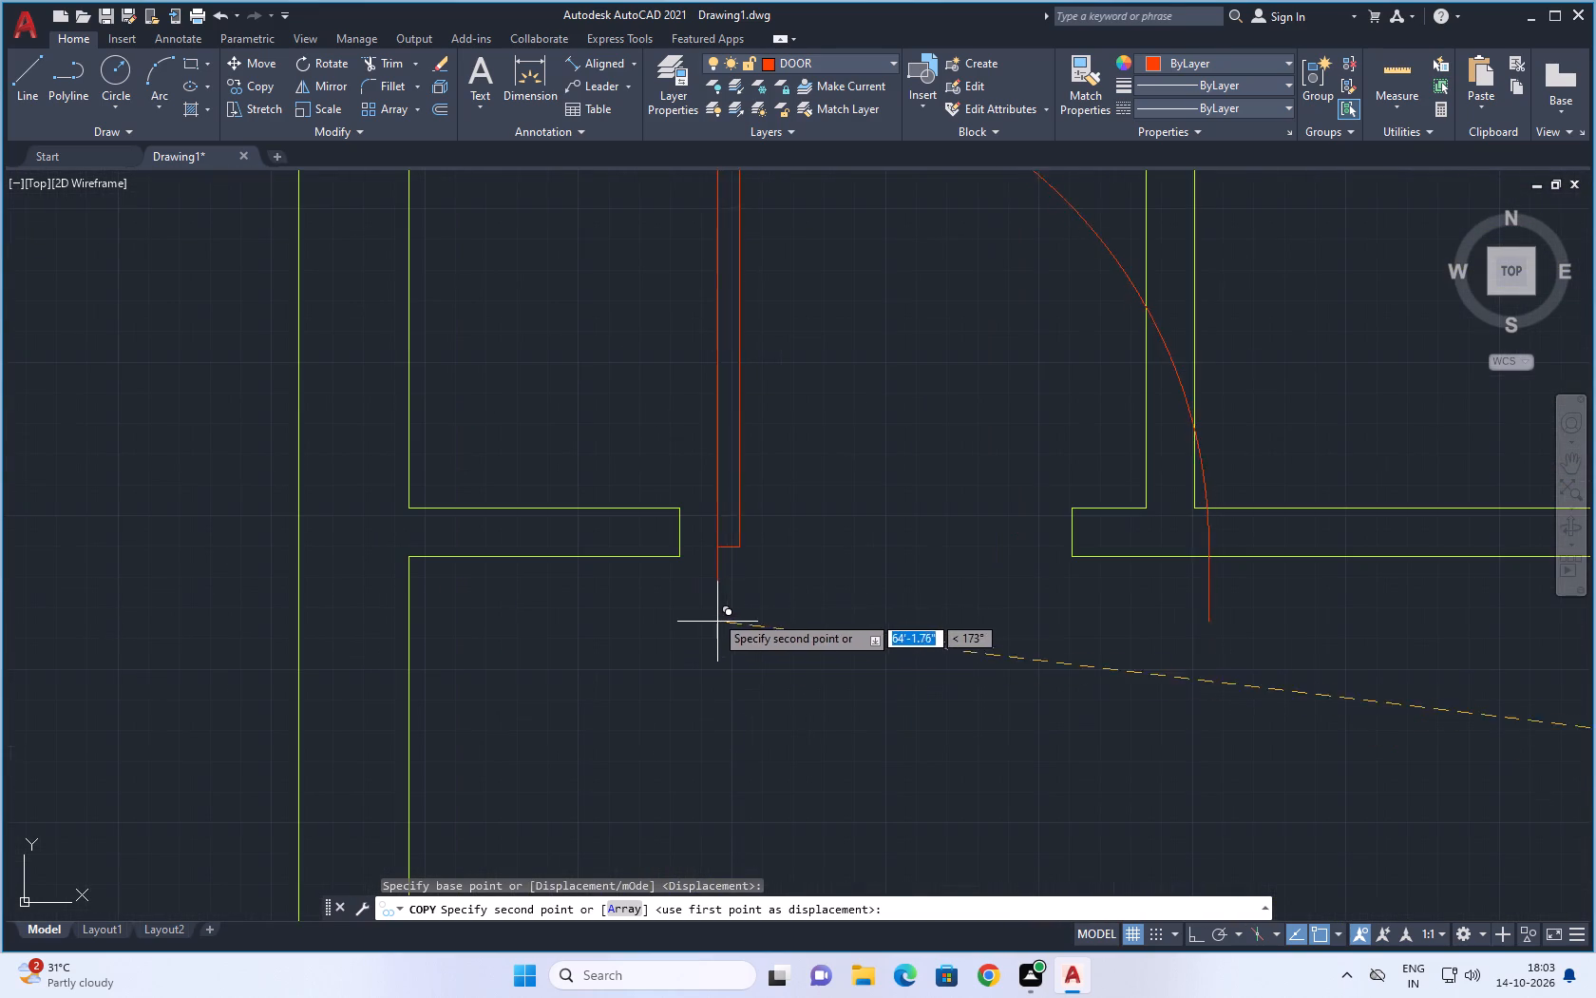
pyautogui.click(682, 555)
pyautogui.scroll(-3, 819, 730)
pyautogui.press('Escape')
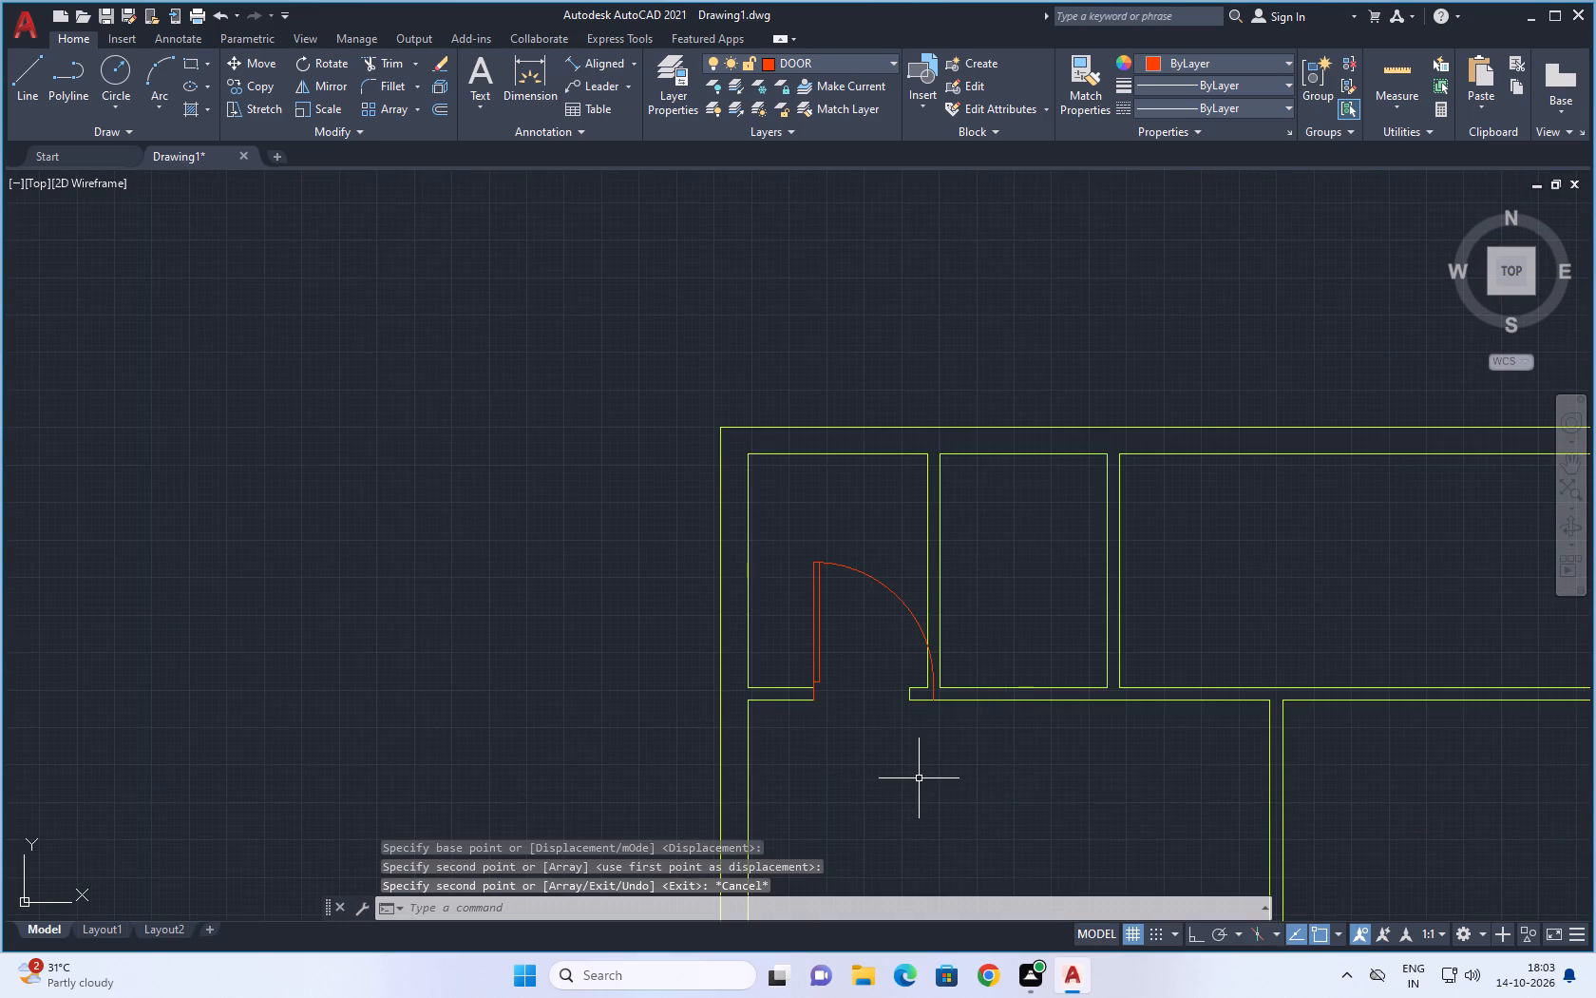
# Copy the original door block from its lower hinge-side endpoint to the west jamb's lower corner in the central room's south wall opening.
pyautogui.moveTo(902, 772); pyautogui.dragTo(670, 660, button='middle')
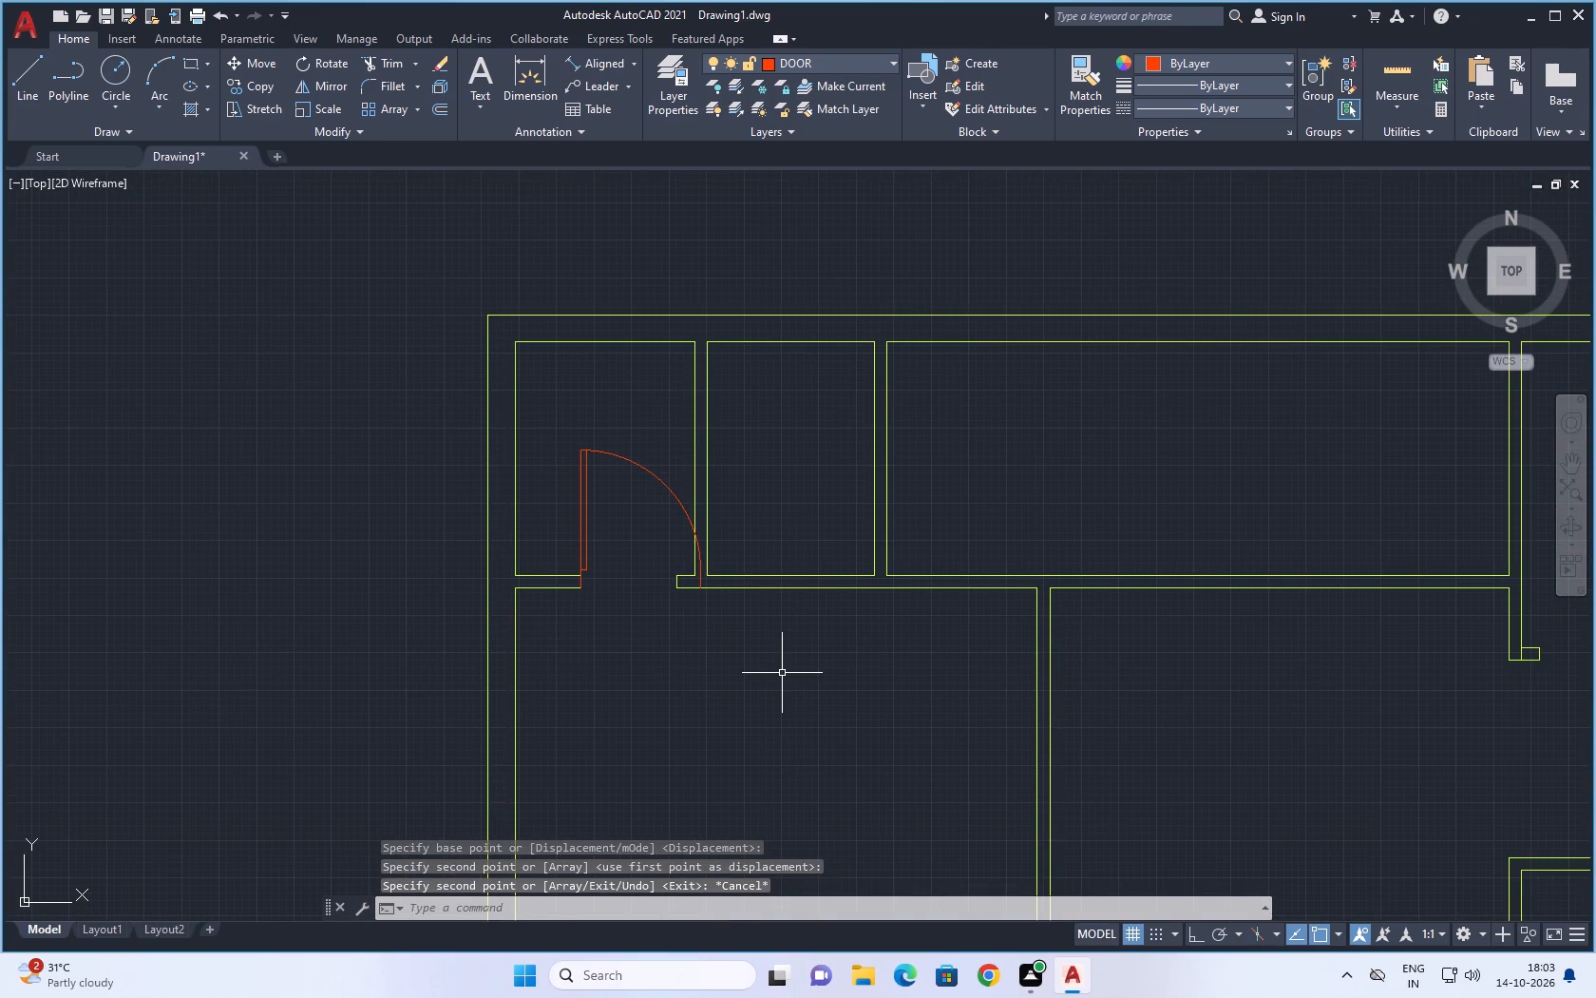
pyautogui.scroll(-2, 802, 679)
pyautogui.moveTo(821, 703); pyautogui.dragTo(663, 575, button='middle')
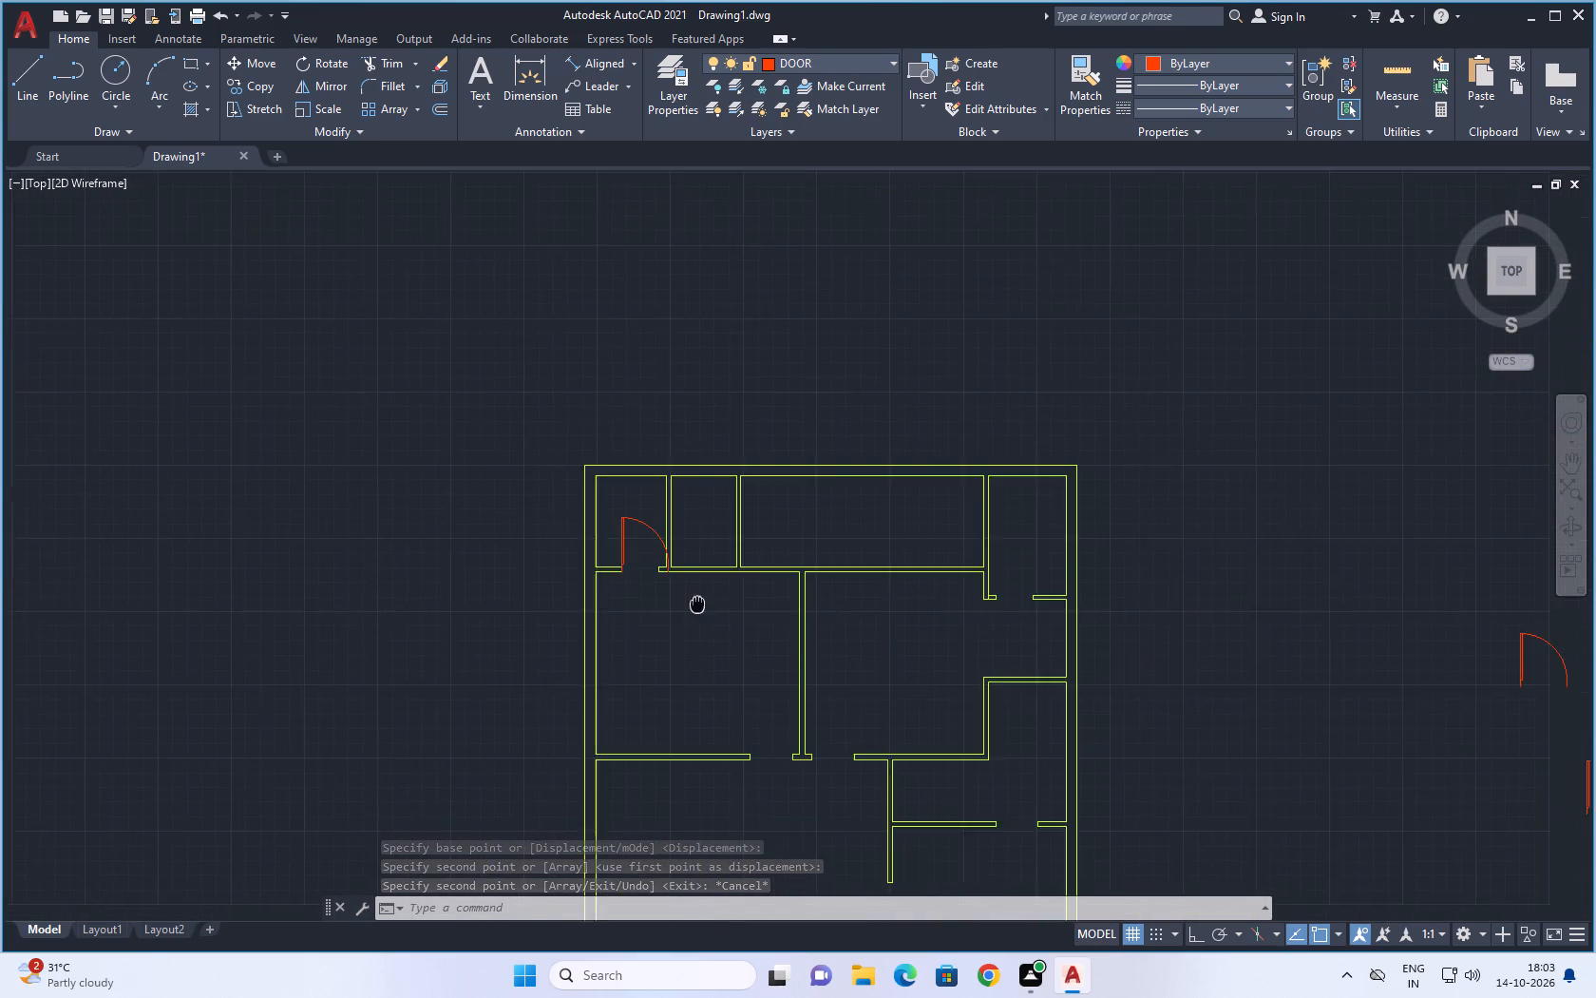
pyautogui.moveTo(663, 575); pyautogui.dragTo(619, 537, button='middle')
pyautogui.moveTo(1219, 642); pyautogui.dragTo(987, 629, button='middle')
pyautogui.moveTo(1287, 503); pyautogui.dragTo(1192, 603)
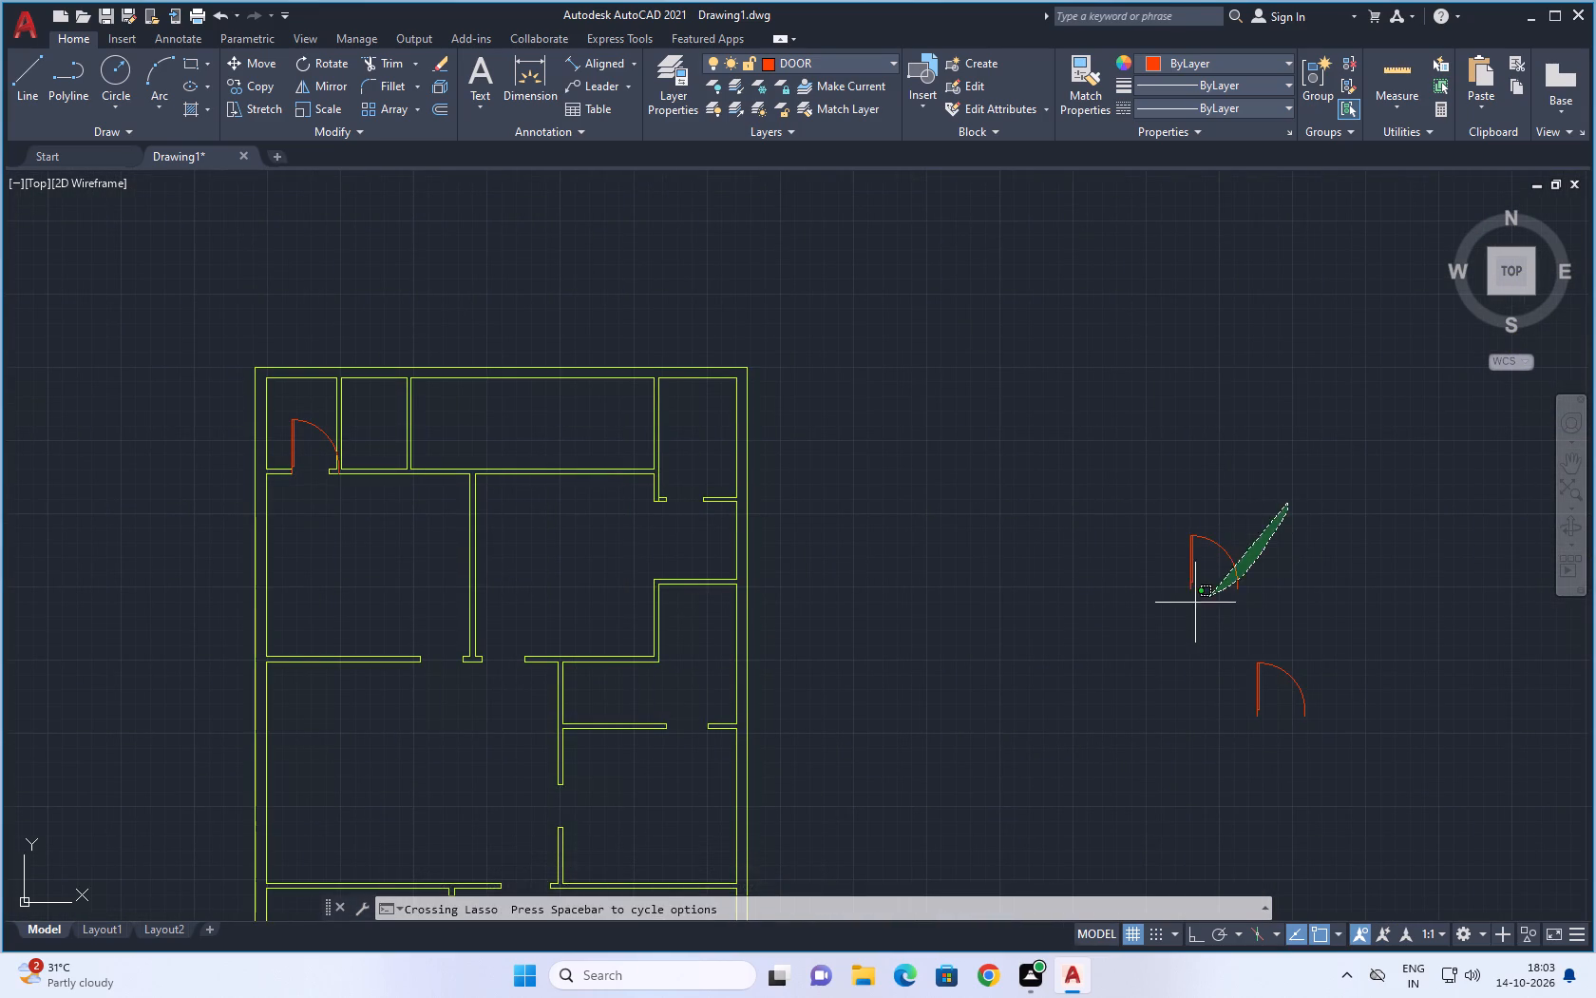
pyautogui.moveTo(1192, 603); pyautogui.dragTo(1112, 597)
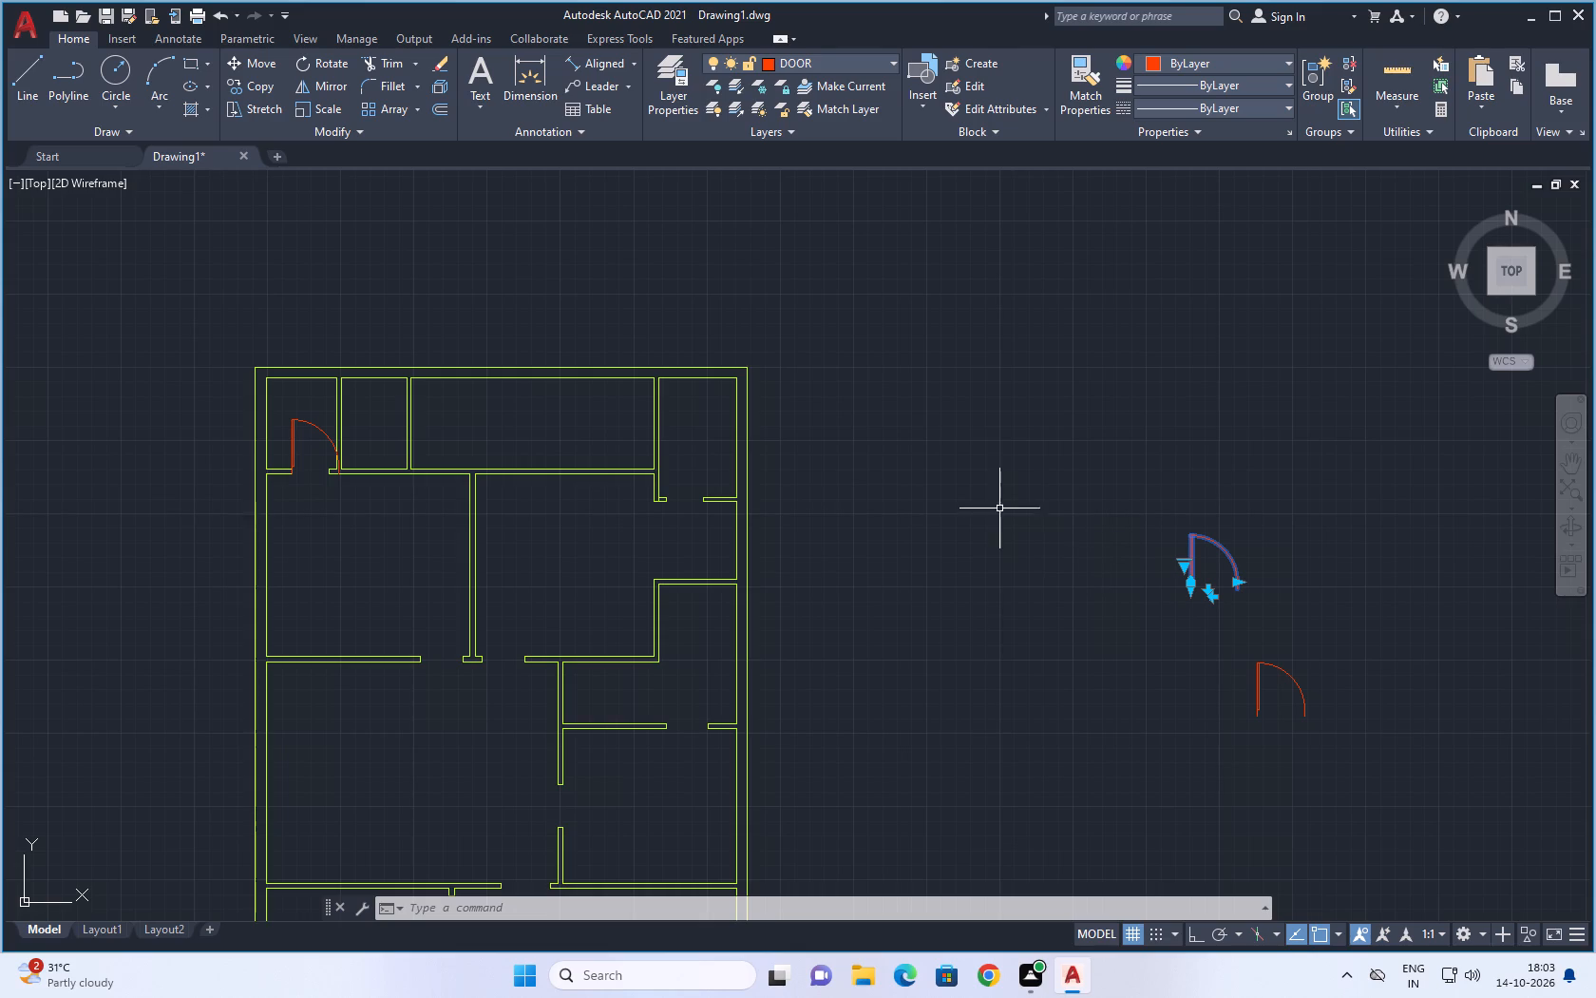
pyautogui.scroll(-1, 1296, 596)
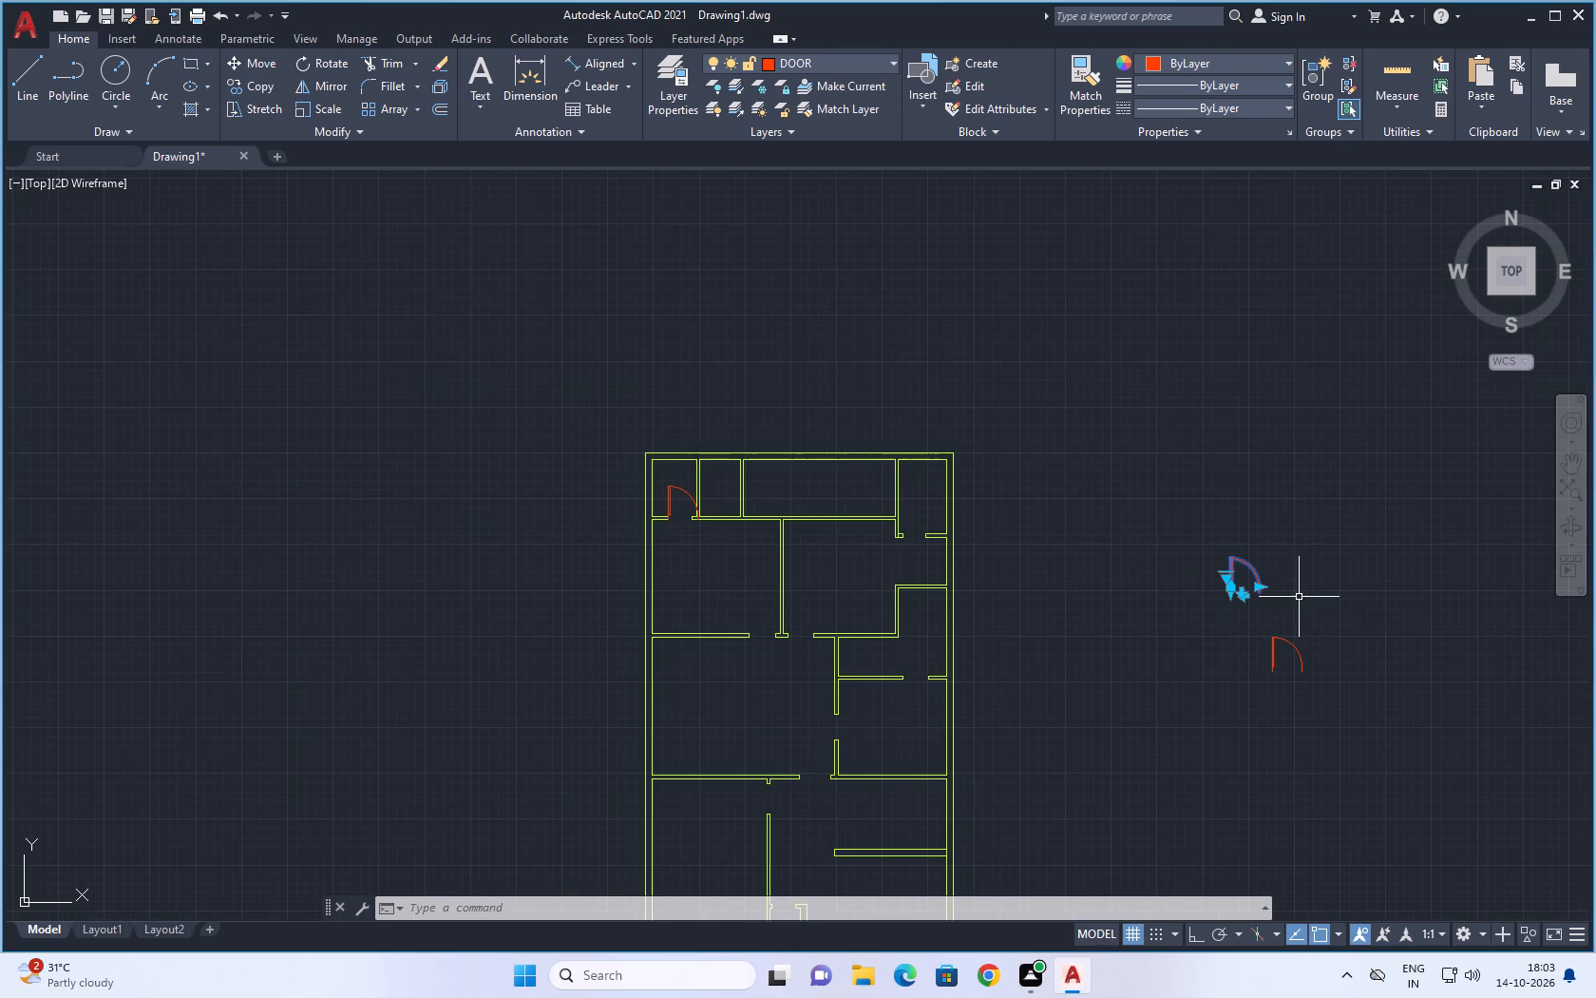
pyautogui.moveTo(1318, 574); pyautogui.dragTo(1150, 474, button='middle')
pyautogui.scroll(-1, 1087, 532)
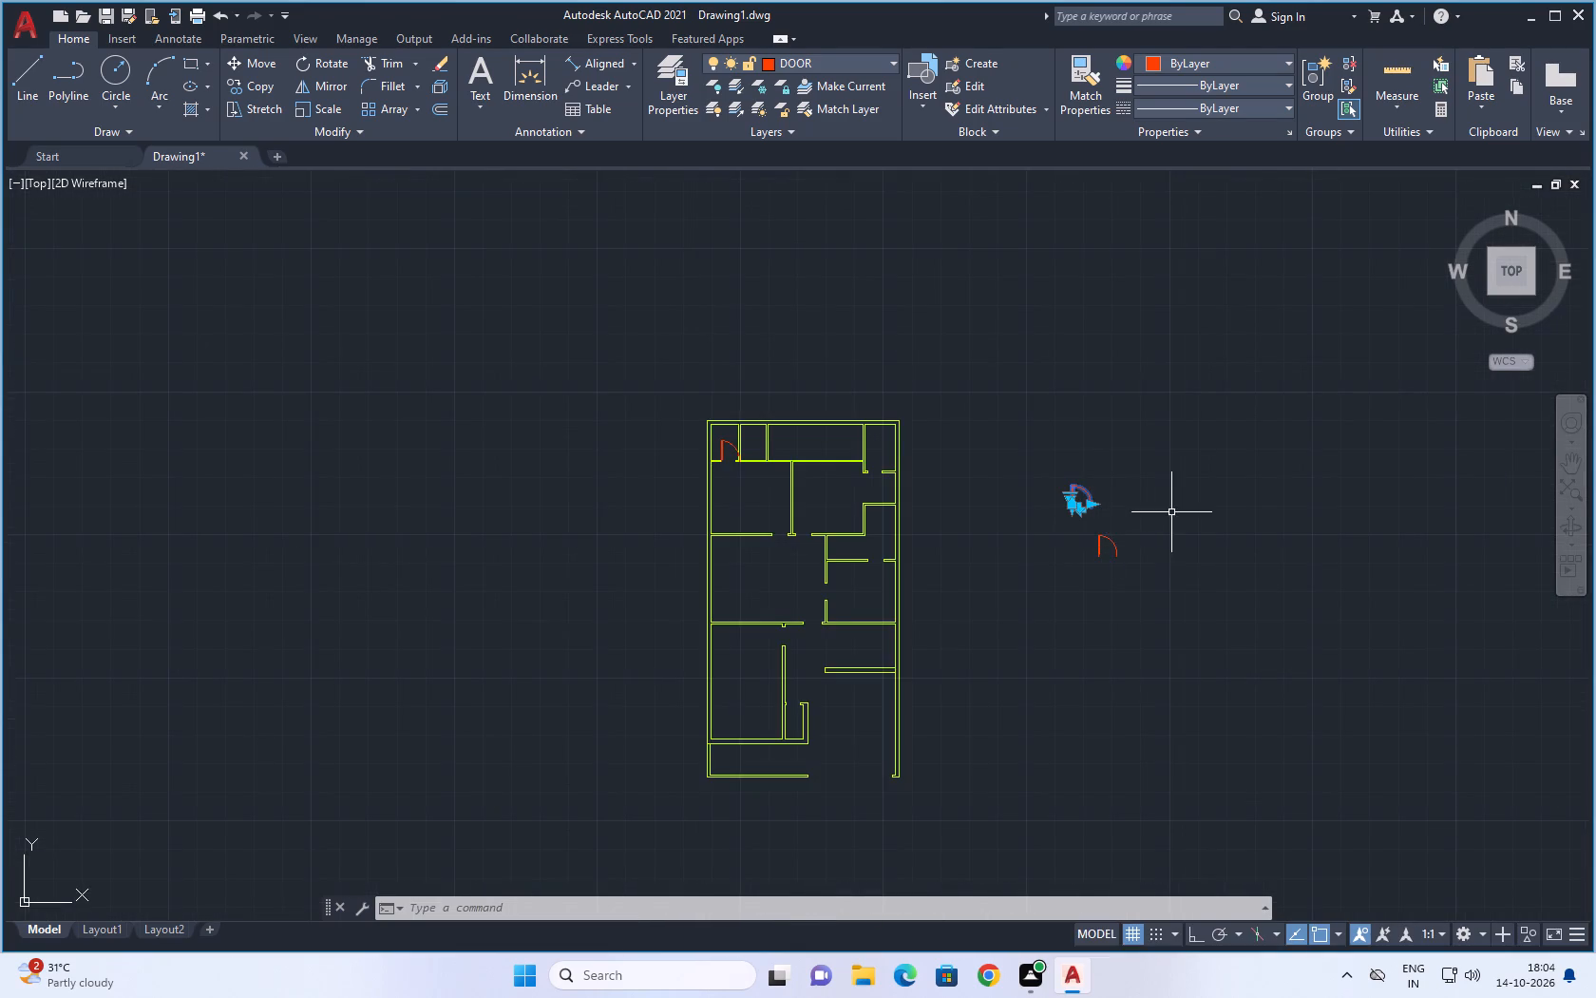
pyautogui.moveTo(1169, 508); pyautogui.dragTo(1086, 474, button='middle')
pyautogui.scroll(1, 1086, 474)
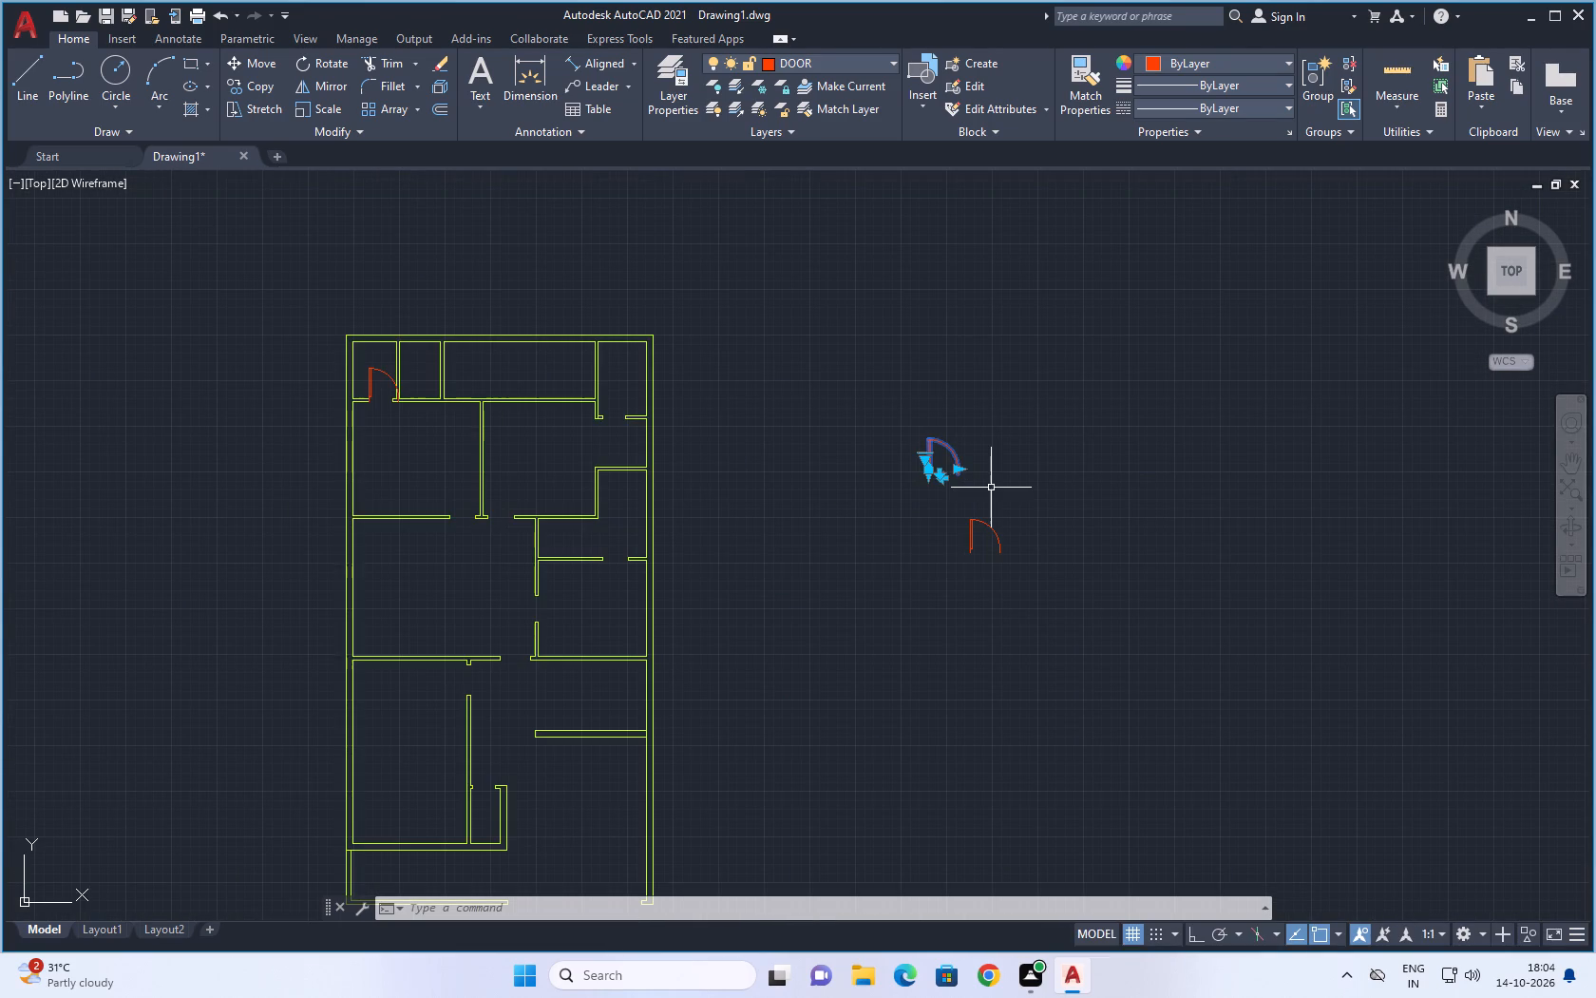
pyautogui.scroll(2, 991, 488)
pyautogui.moveTo(986, 483); pyautogui.dragTo(1042, 503, button='middle')
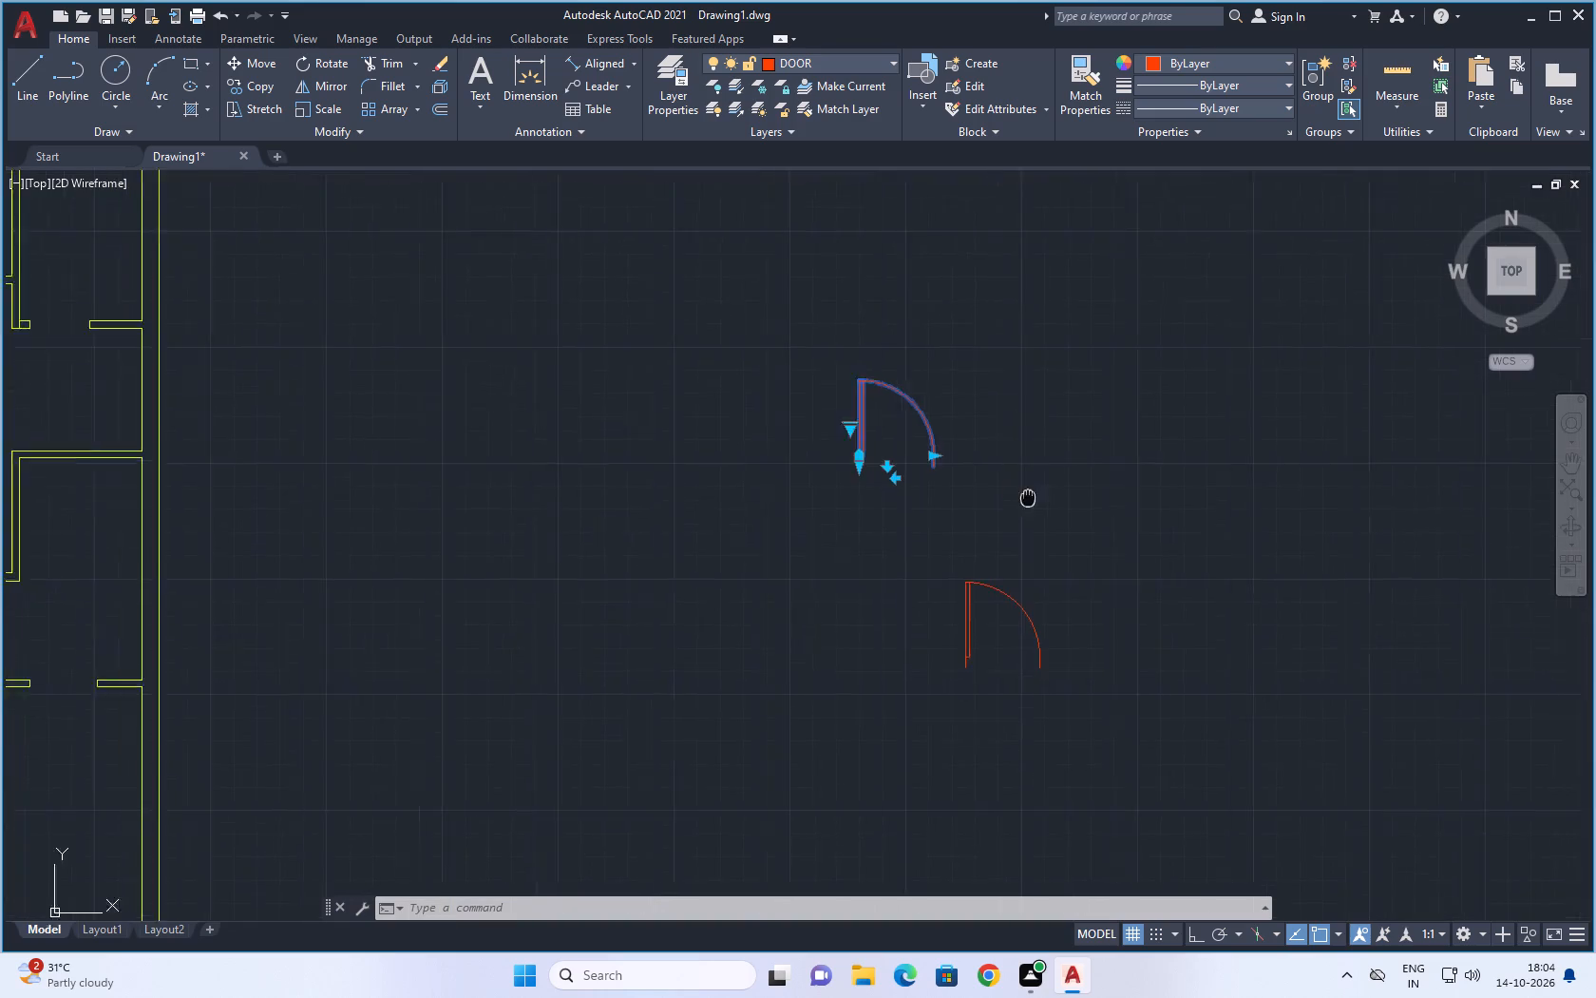
pyautogui.moveTo(1042, 503); pyautogui.dragTo(1076, 520, button='middle')
pyautogui.scroll(1, 945, 549)
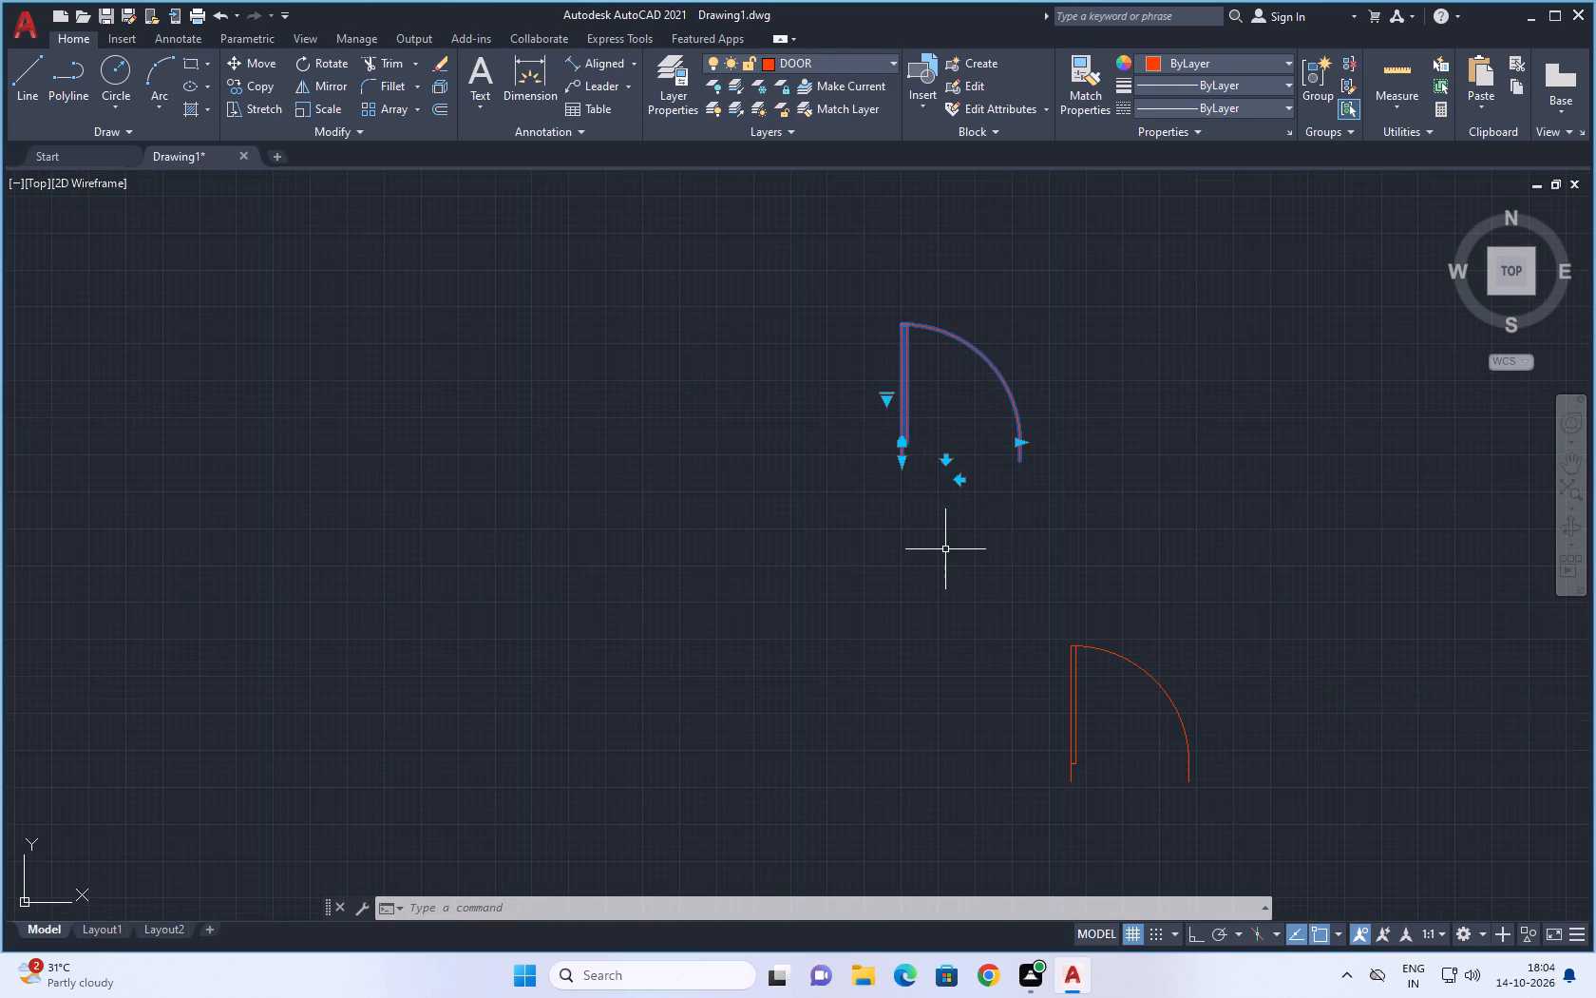
pyautogui.write('CO')
pyautogui.press('space')
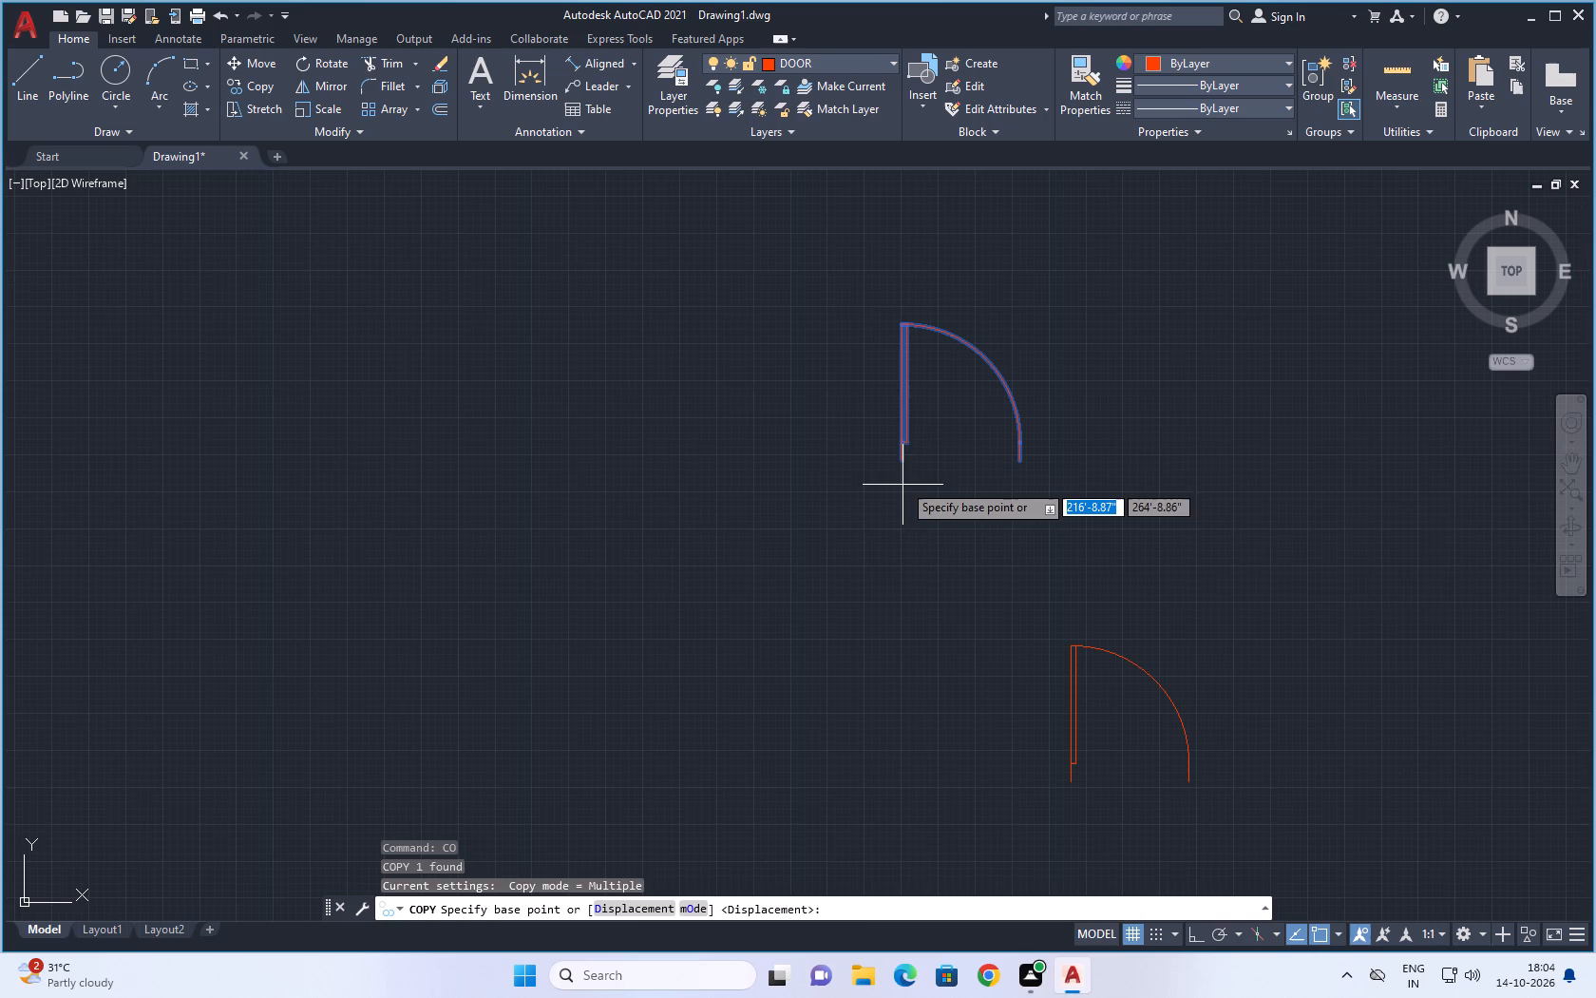
pyautogui.click(899, 463)
pyautogui.scroll(-4, 553, 499)
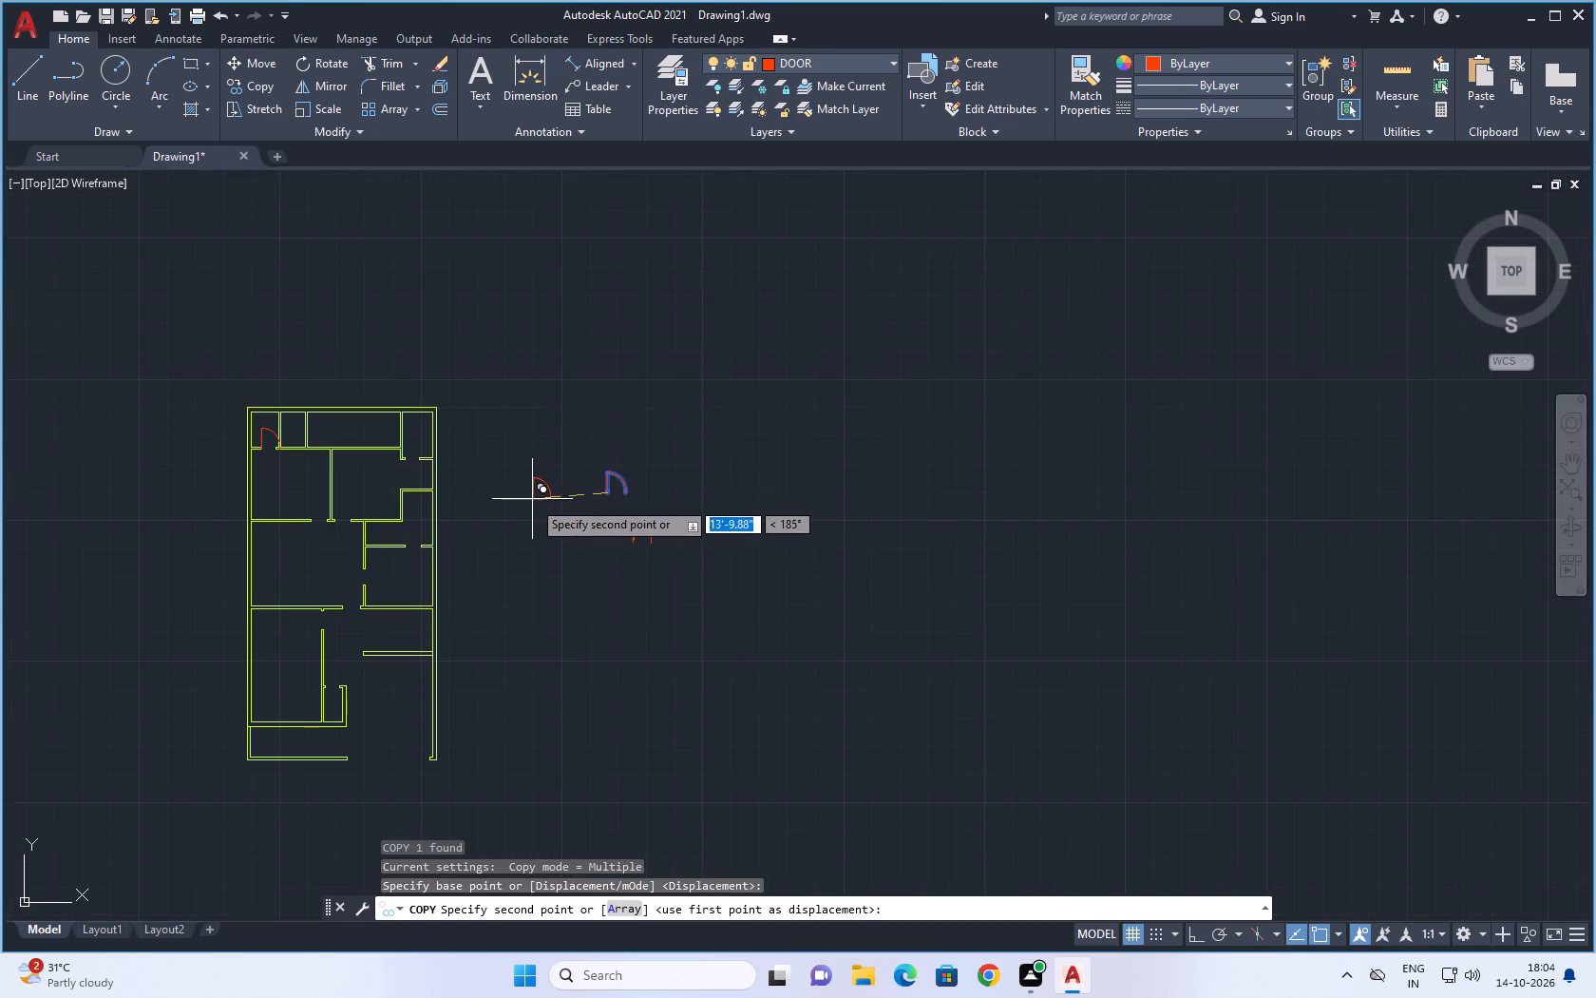
pyautogui.moveTo(541, 498); pyautogui.dragTo(698, 494, button='middle')
pyautogui.scroll(9, 520, 523)
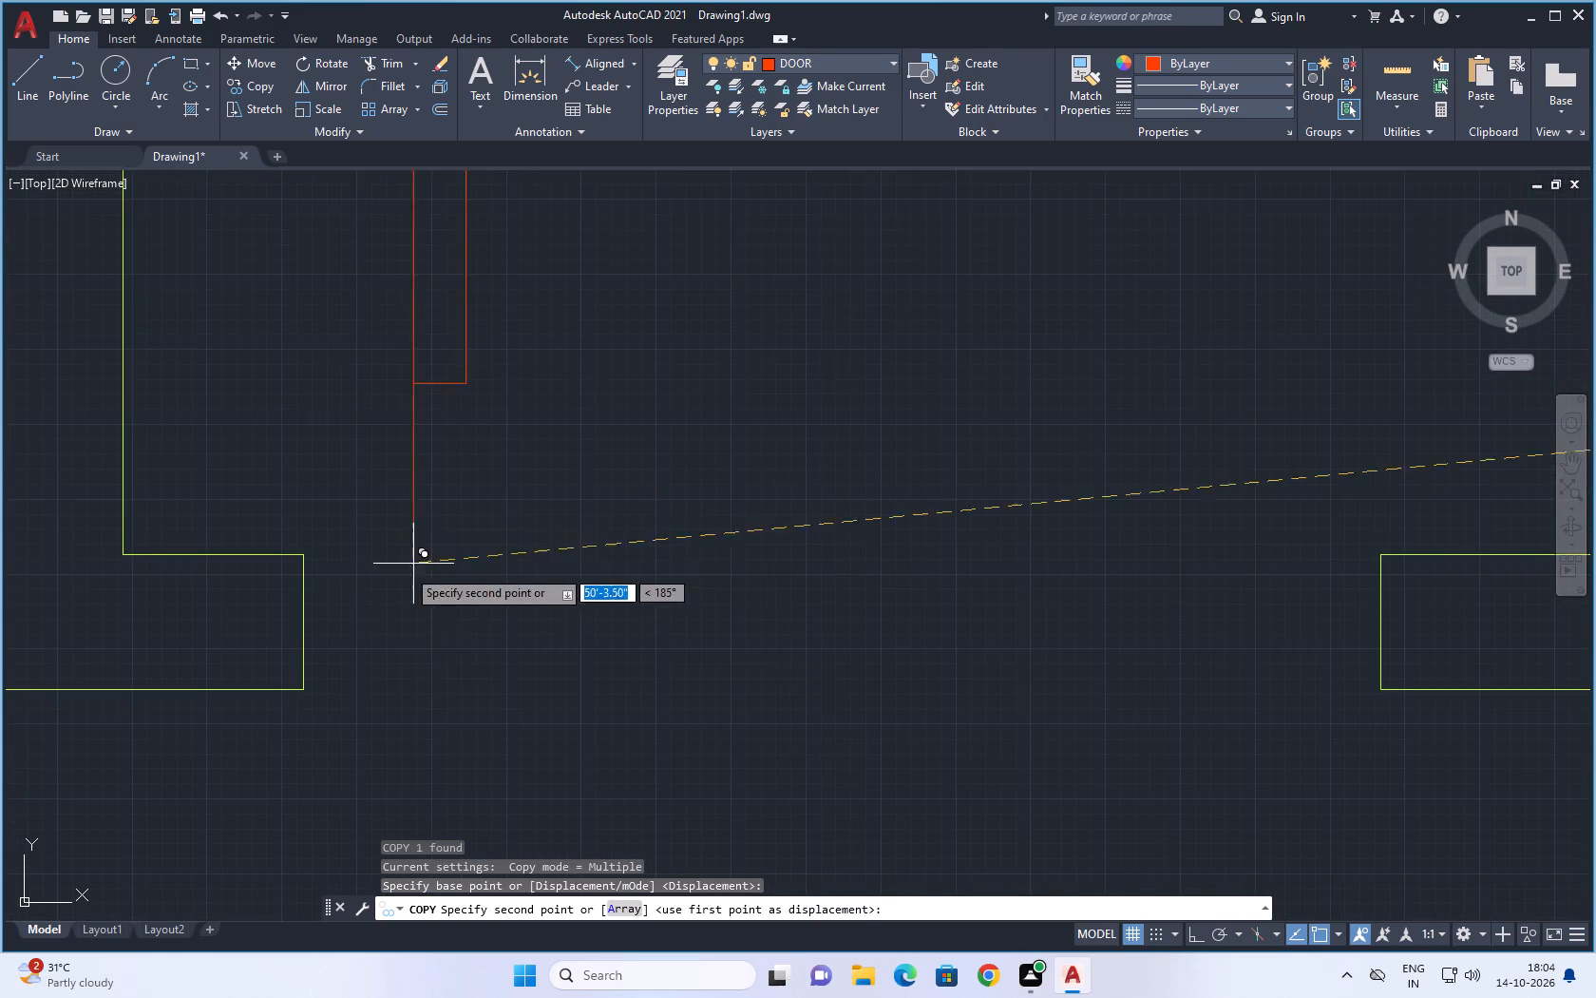
pyautogui.click(305, 691)
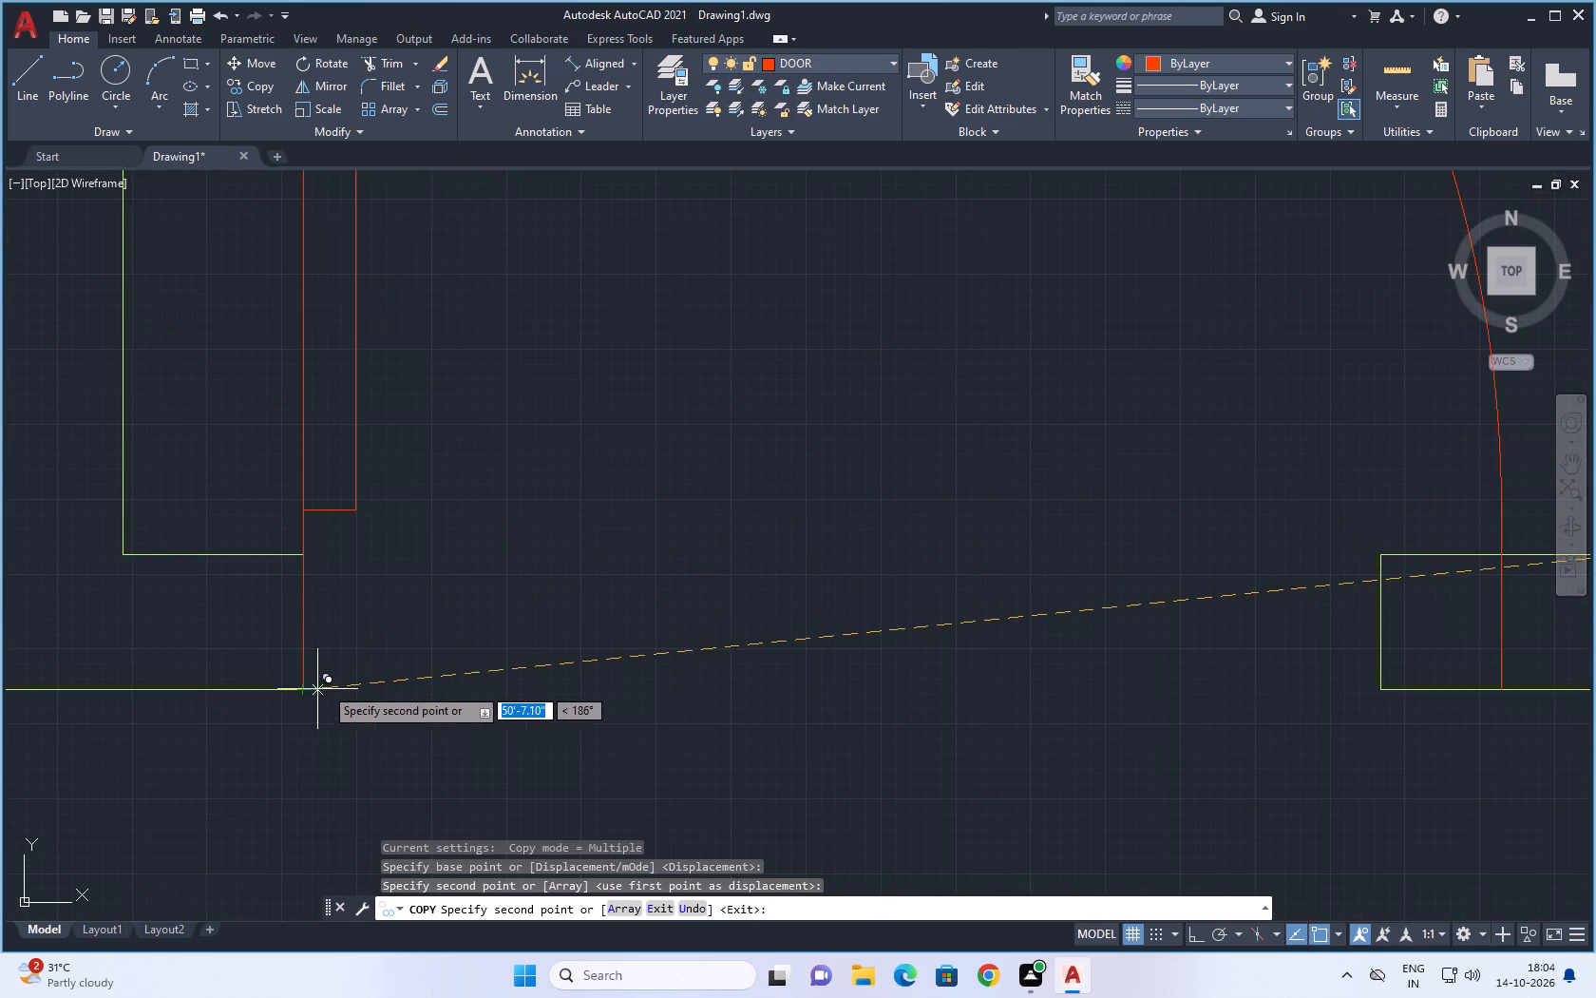
# Place another copy of the door at the west jamb's lower corner in the northeast room's opening.
pyautogui.scroll(-7, 552, 579)
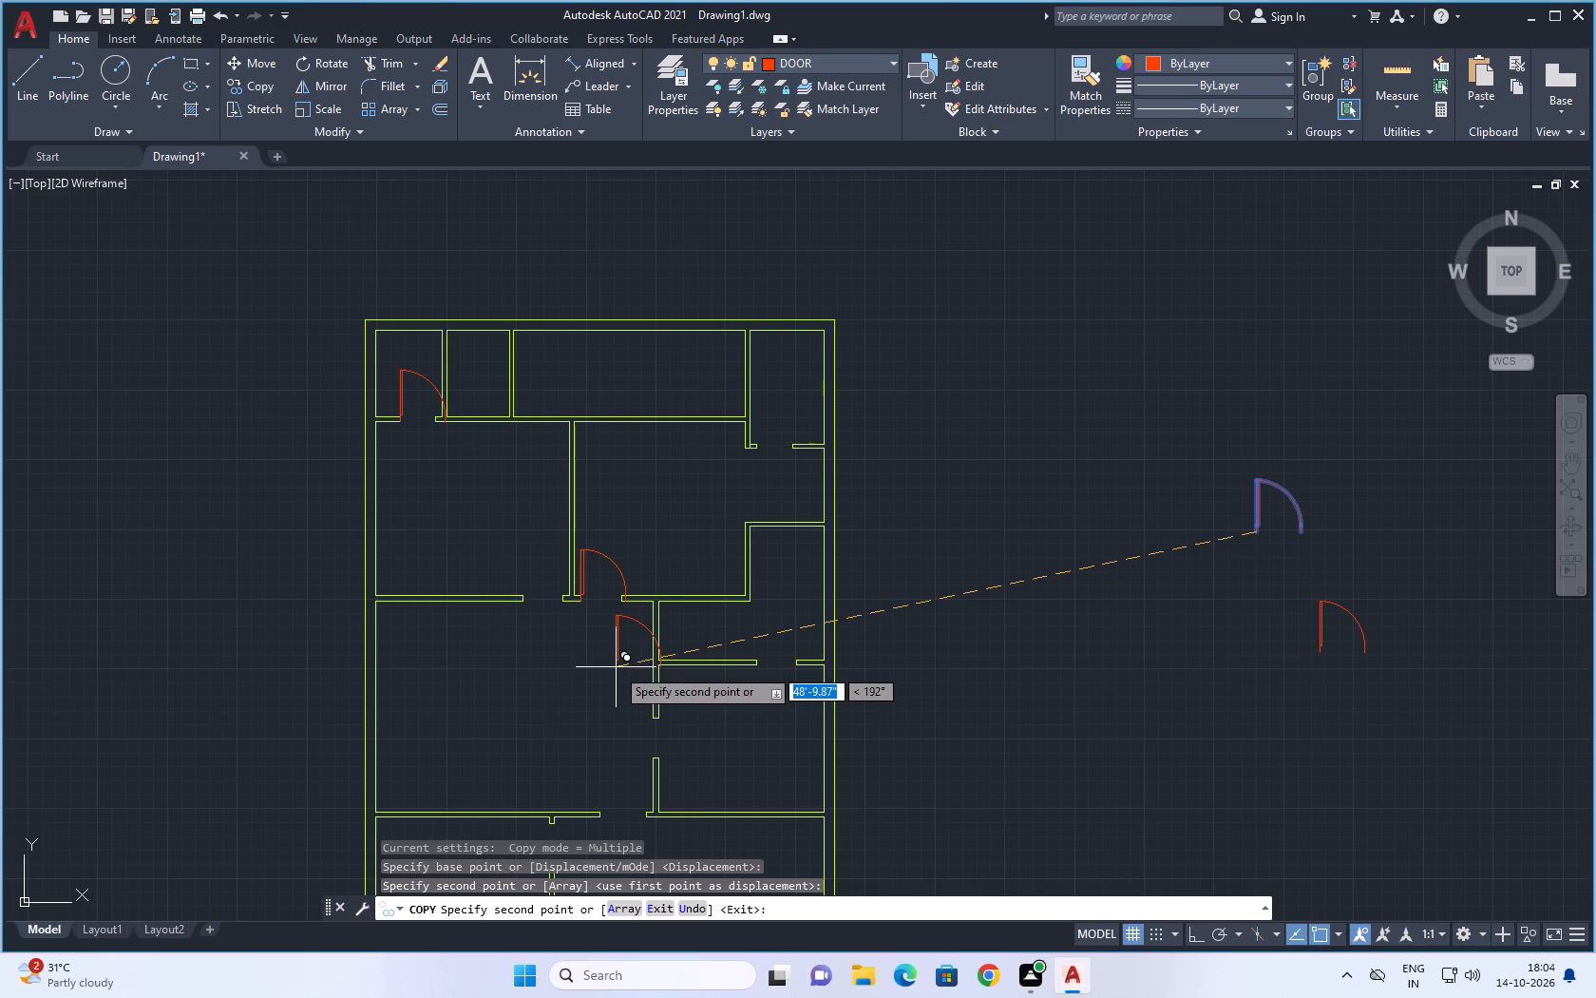
pyautogui.scroll(3, 750, 400)
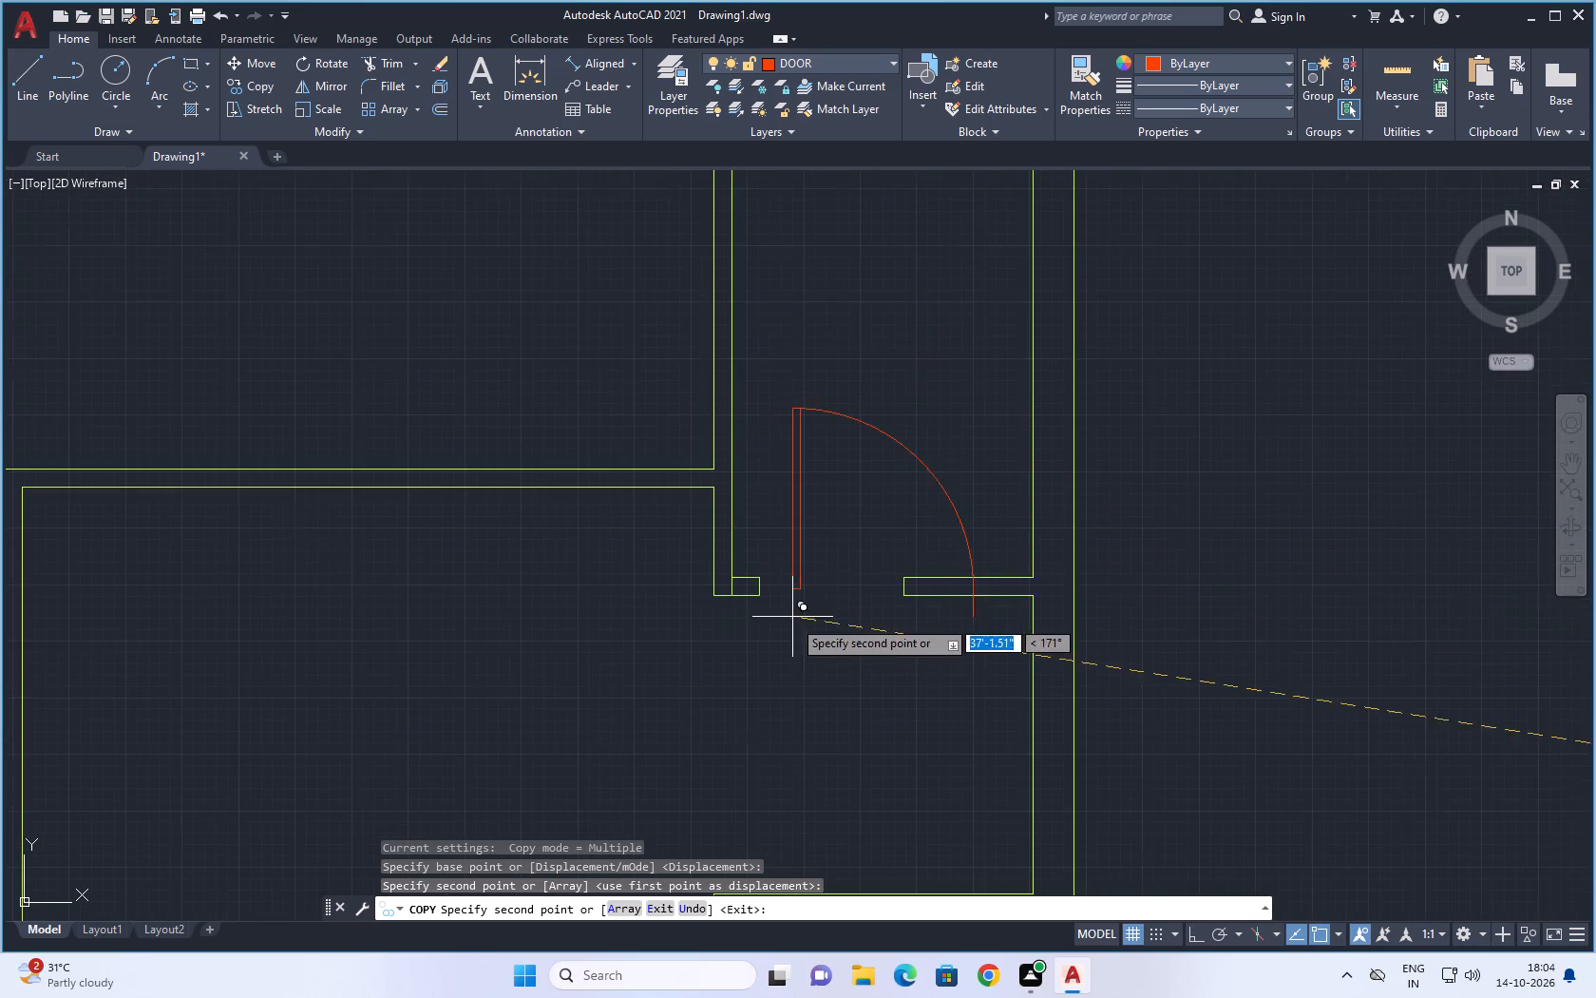
pyautogui.scroll(3, 792, 619)
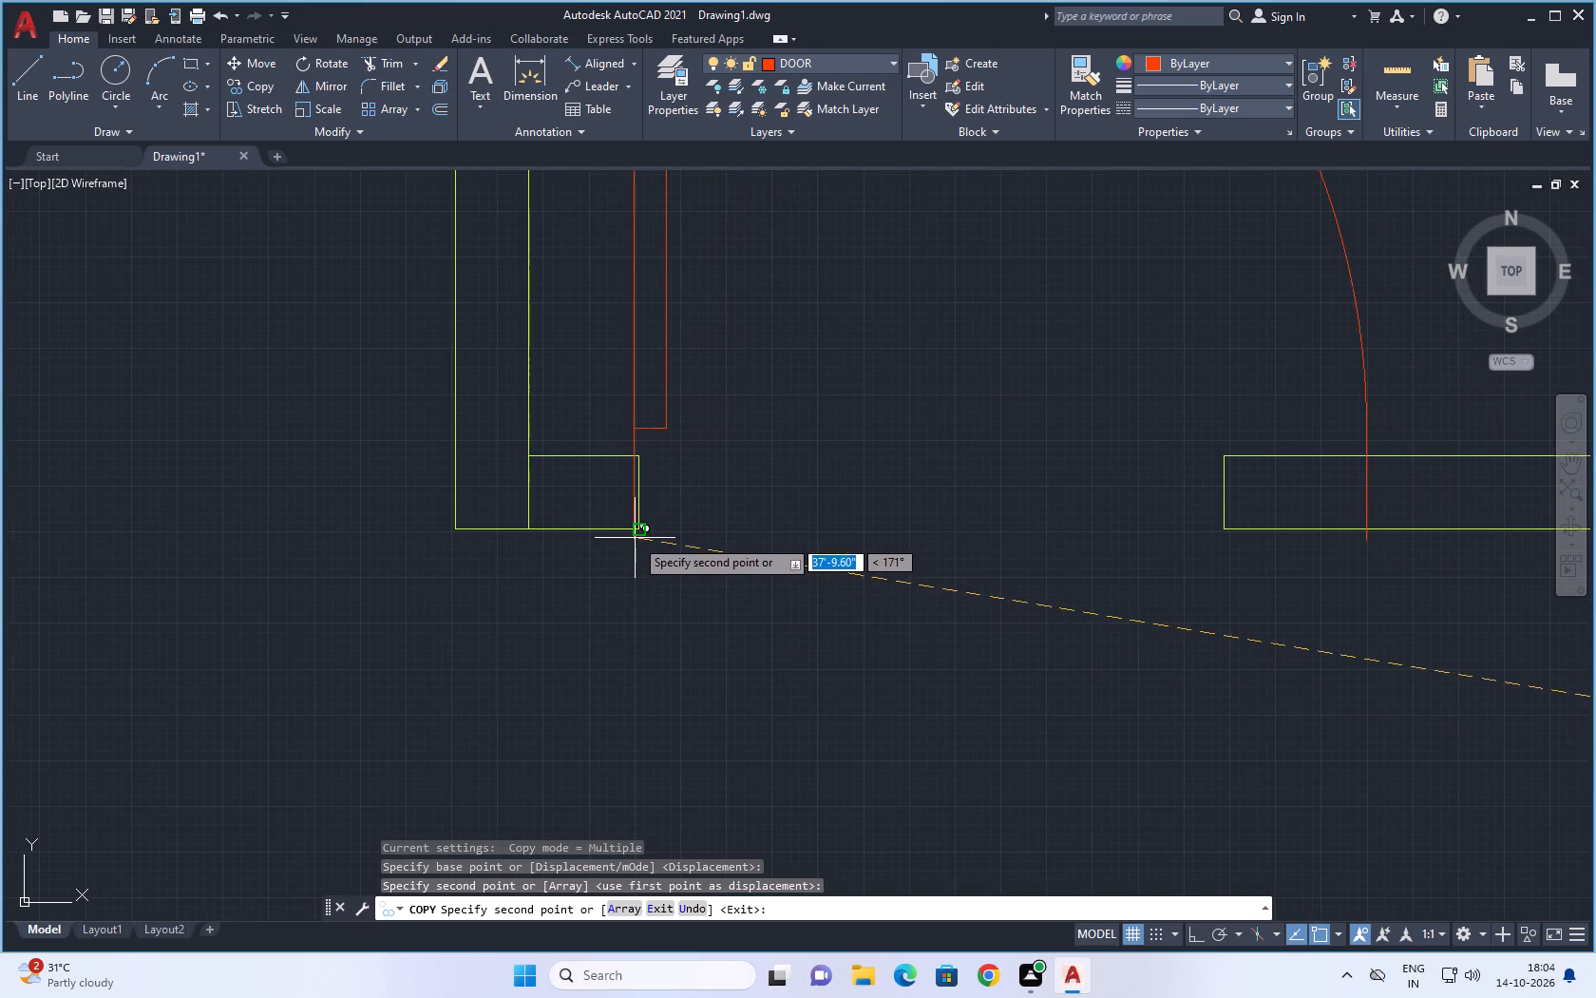
pyautogui.click(636, 532)
# Place another copy of the door at the west jamb's lower corner in the small east room's south wall opening.
pyautogui.scroll(-5, 817, 679)
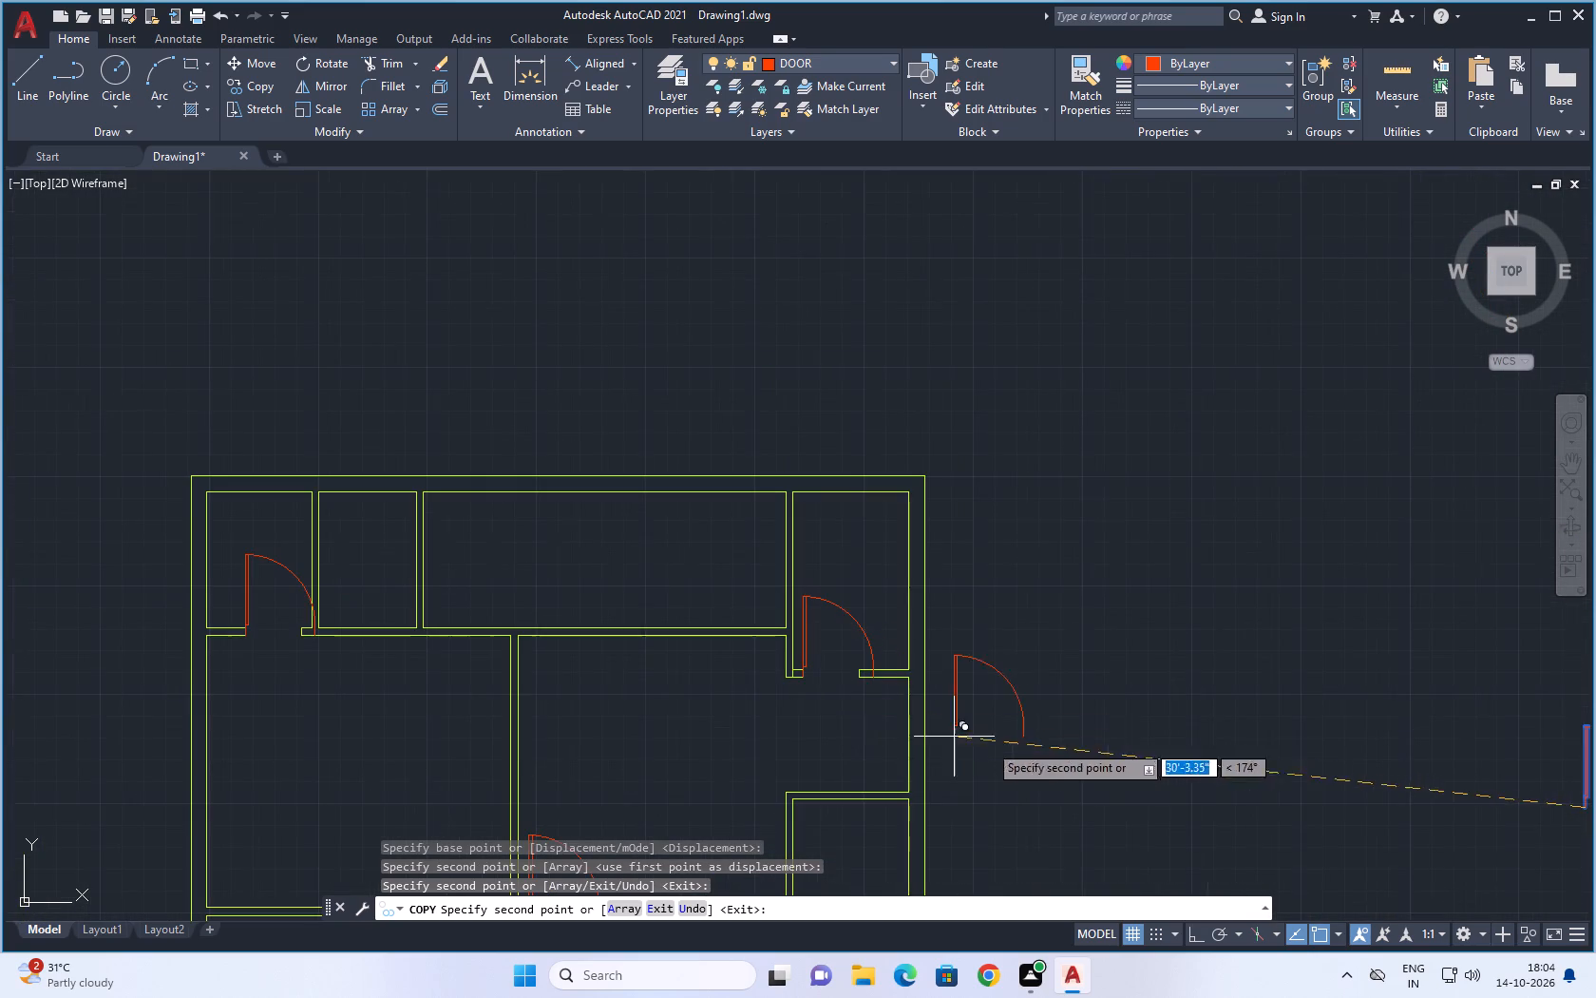
pyautogui.moveTo(1039, 753); pyautogui.dragTo(1030, 479, button='middle')
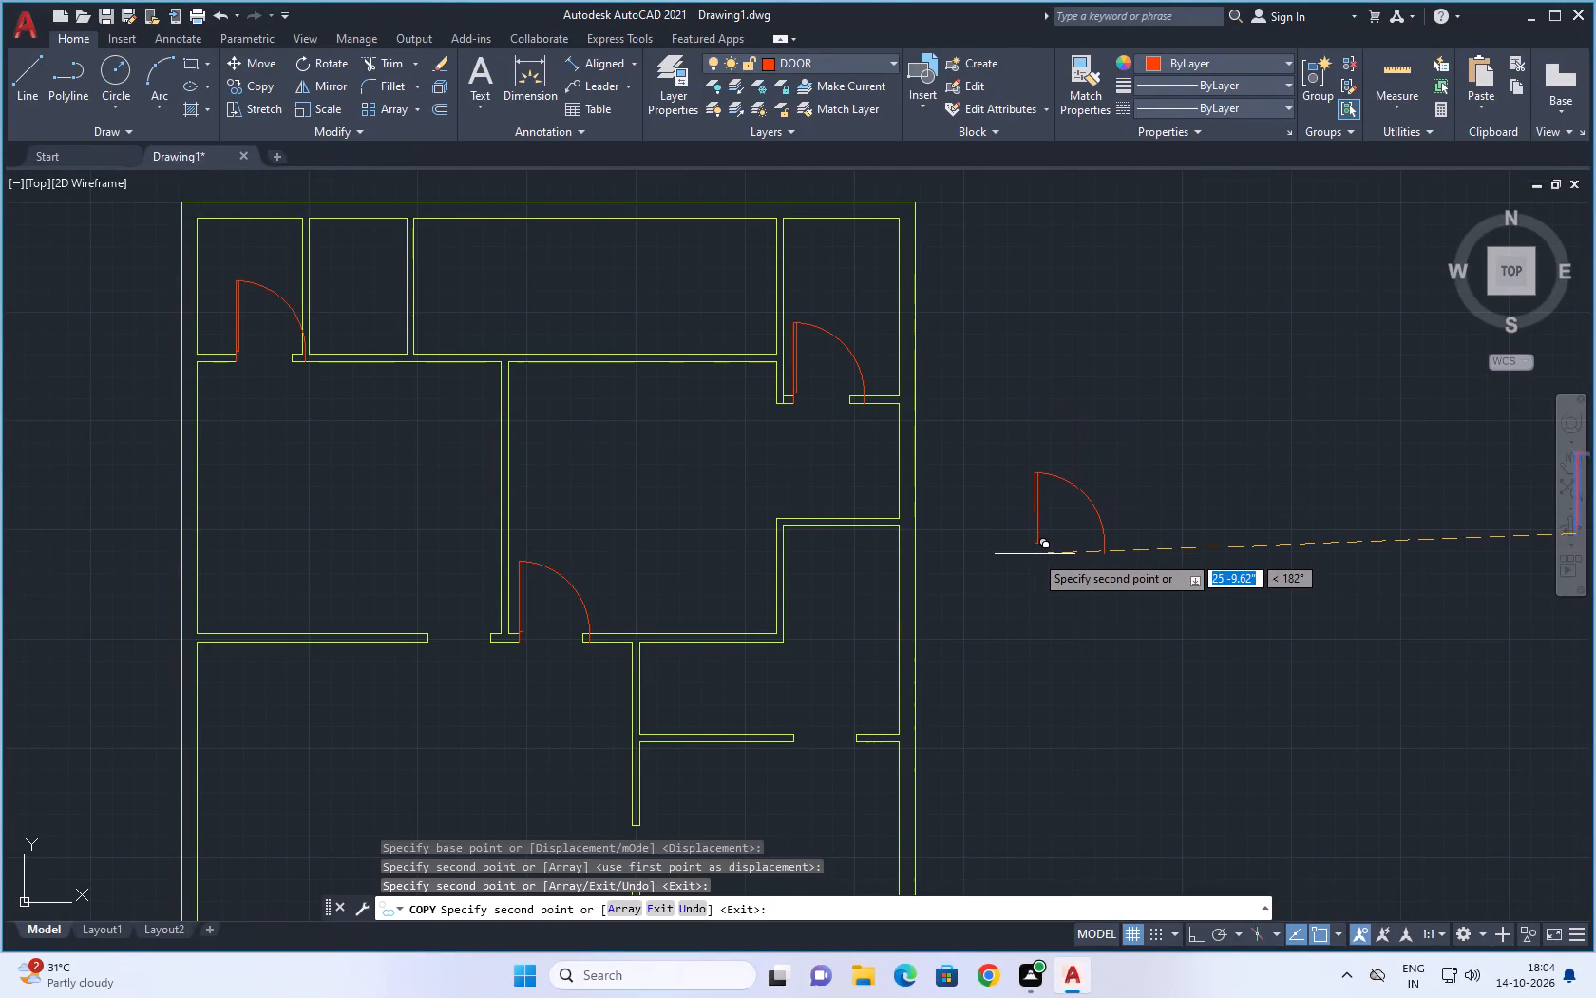
pyautogui.scroll(-1, 1035, 554)
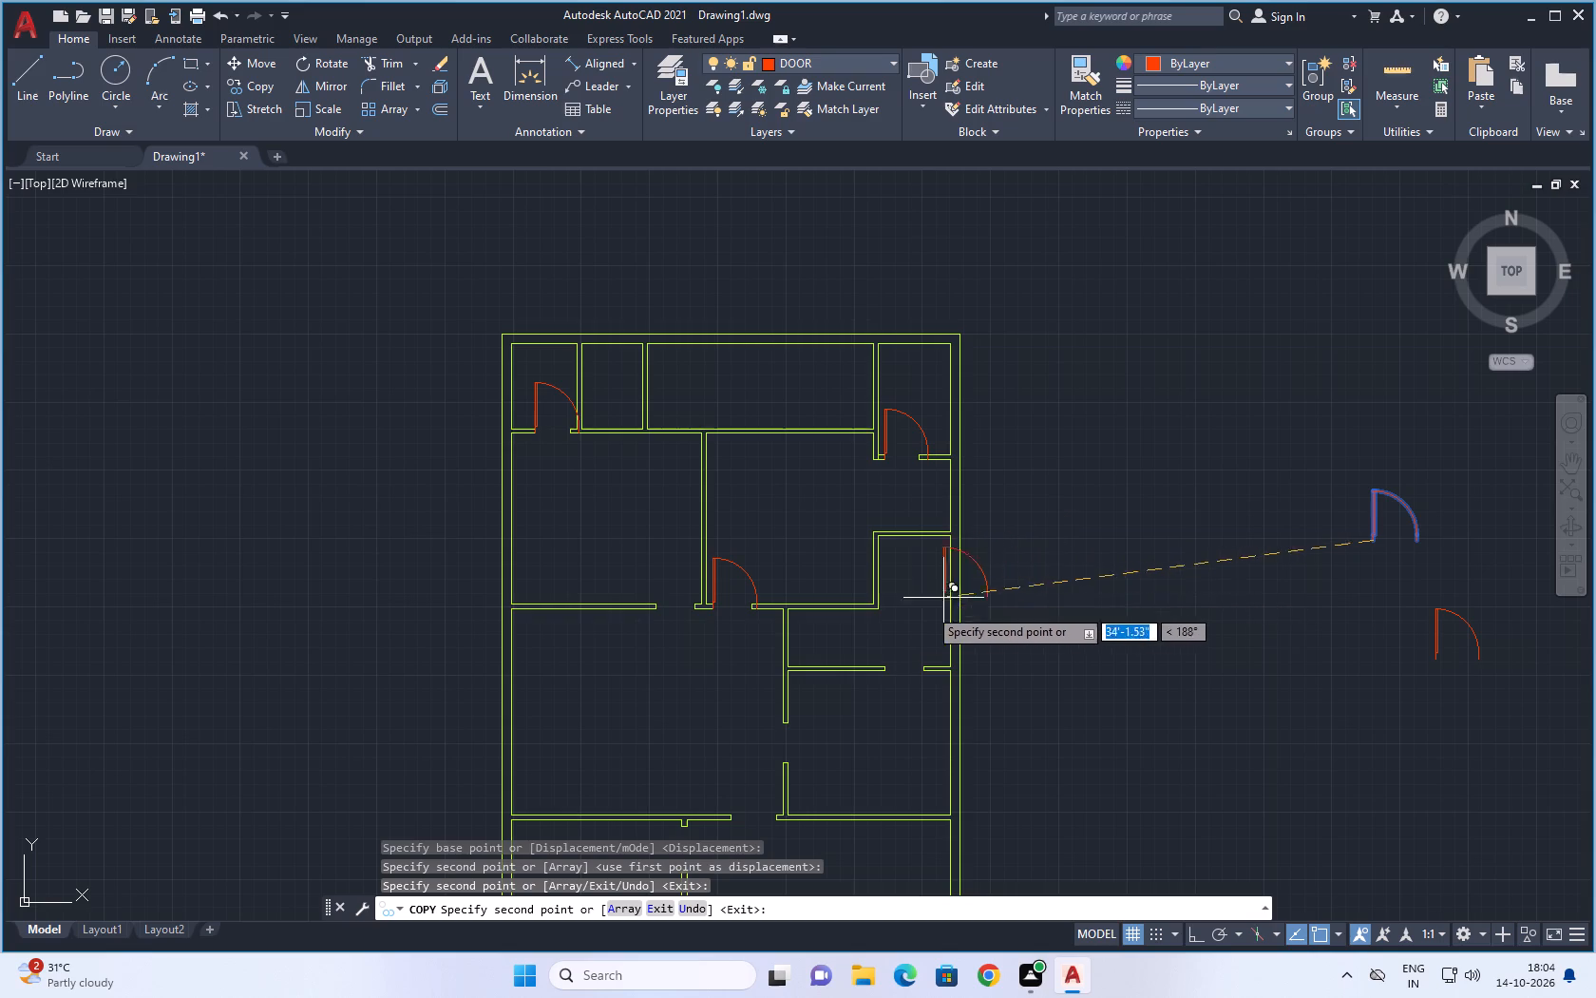
pyautogui.scroll(2, 887, 619)
pyautogui.scroll(3, 875, 725)
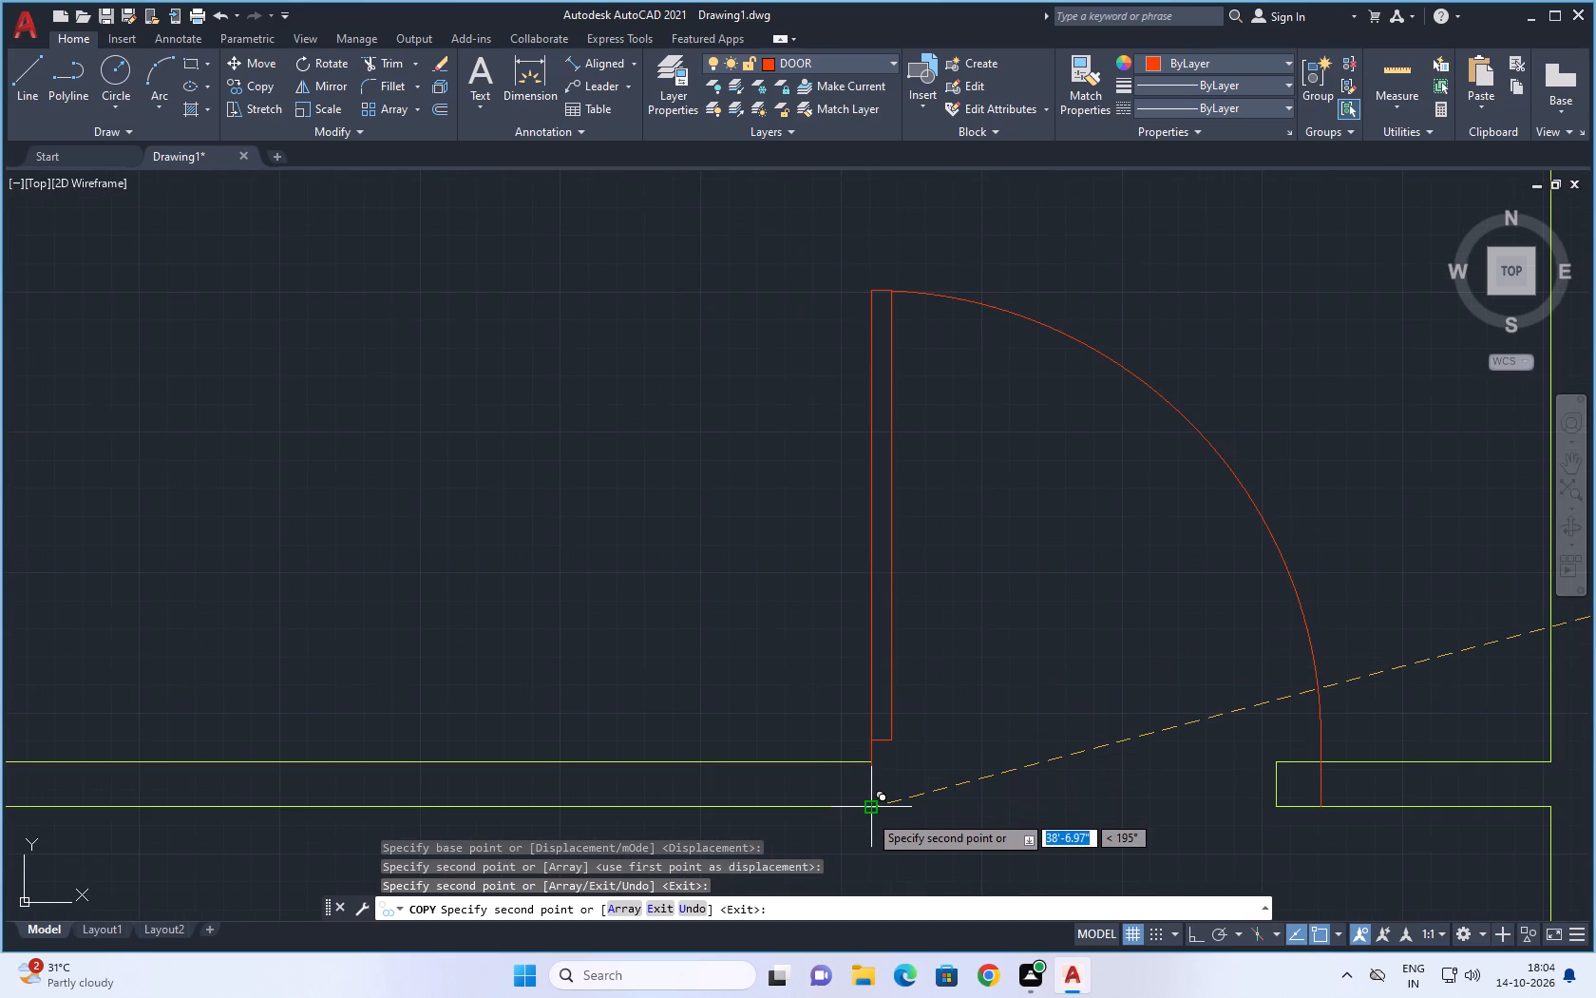
pyautogui.click(872, 812)
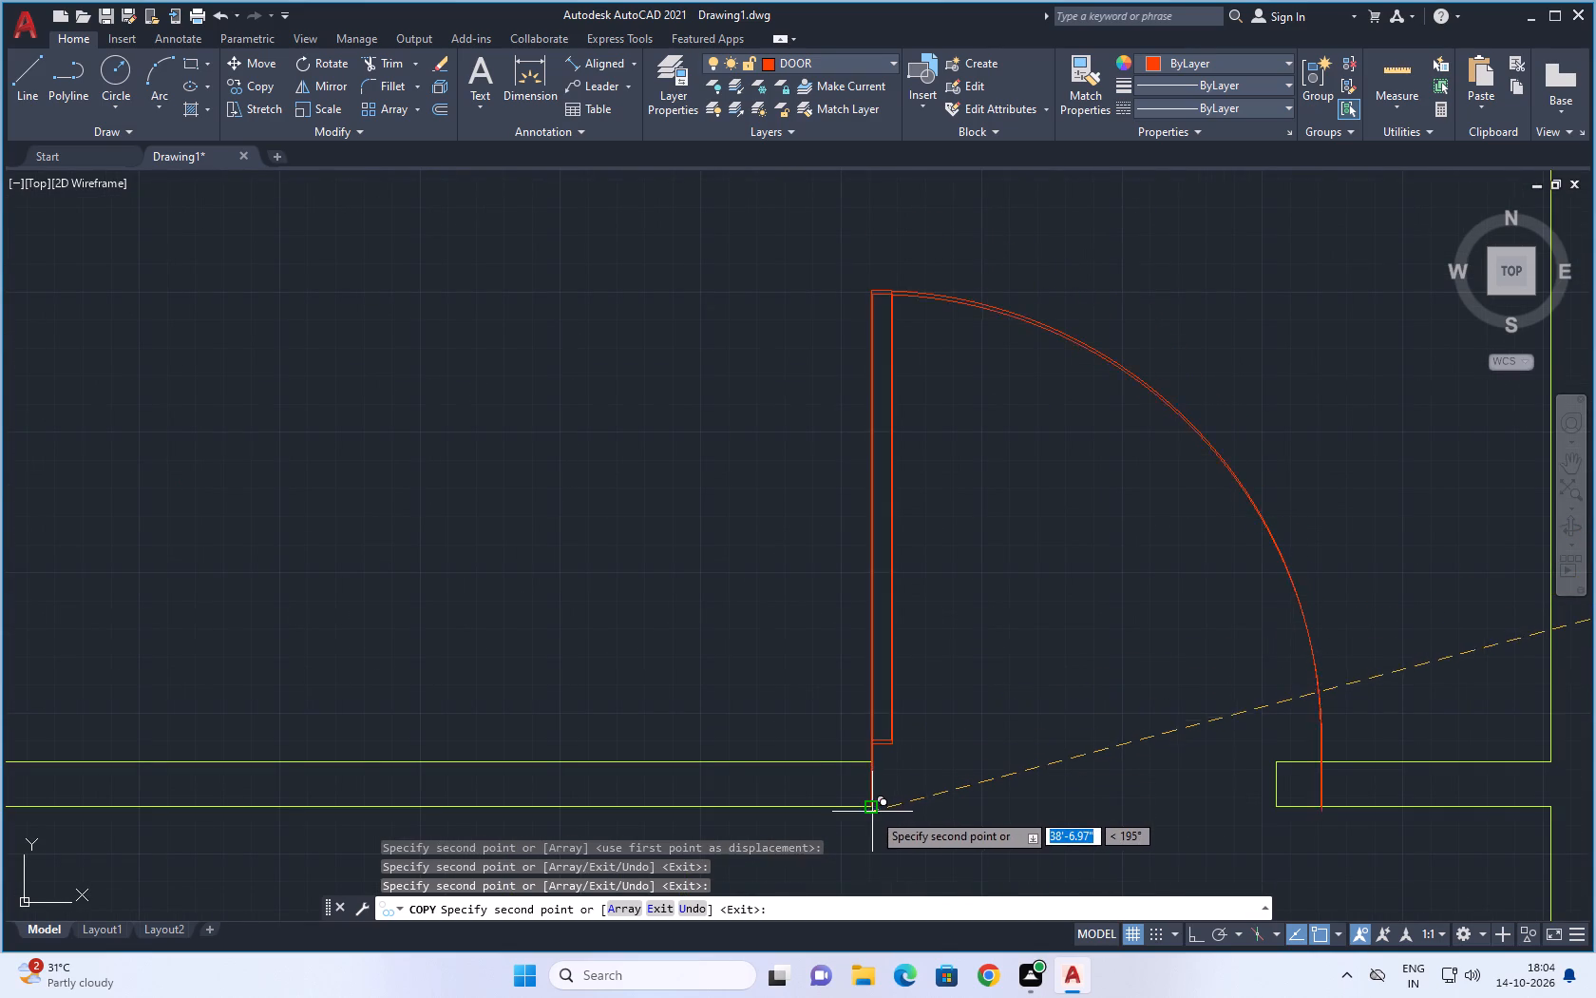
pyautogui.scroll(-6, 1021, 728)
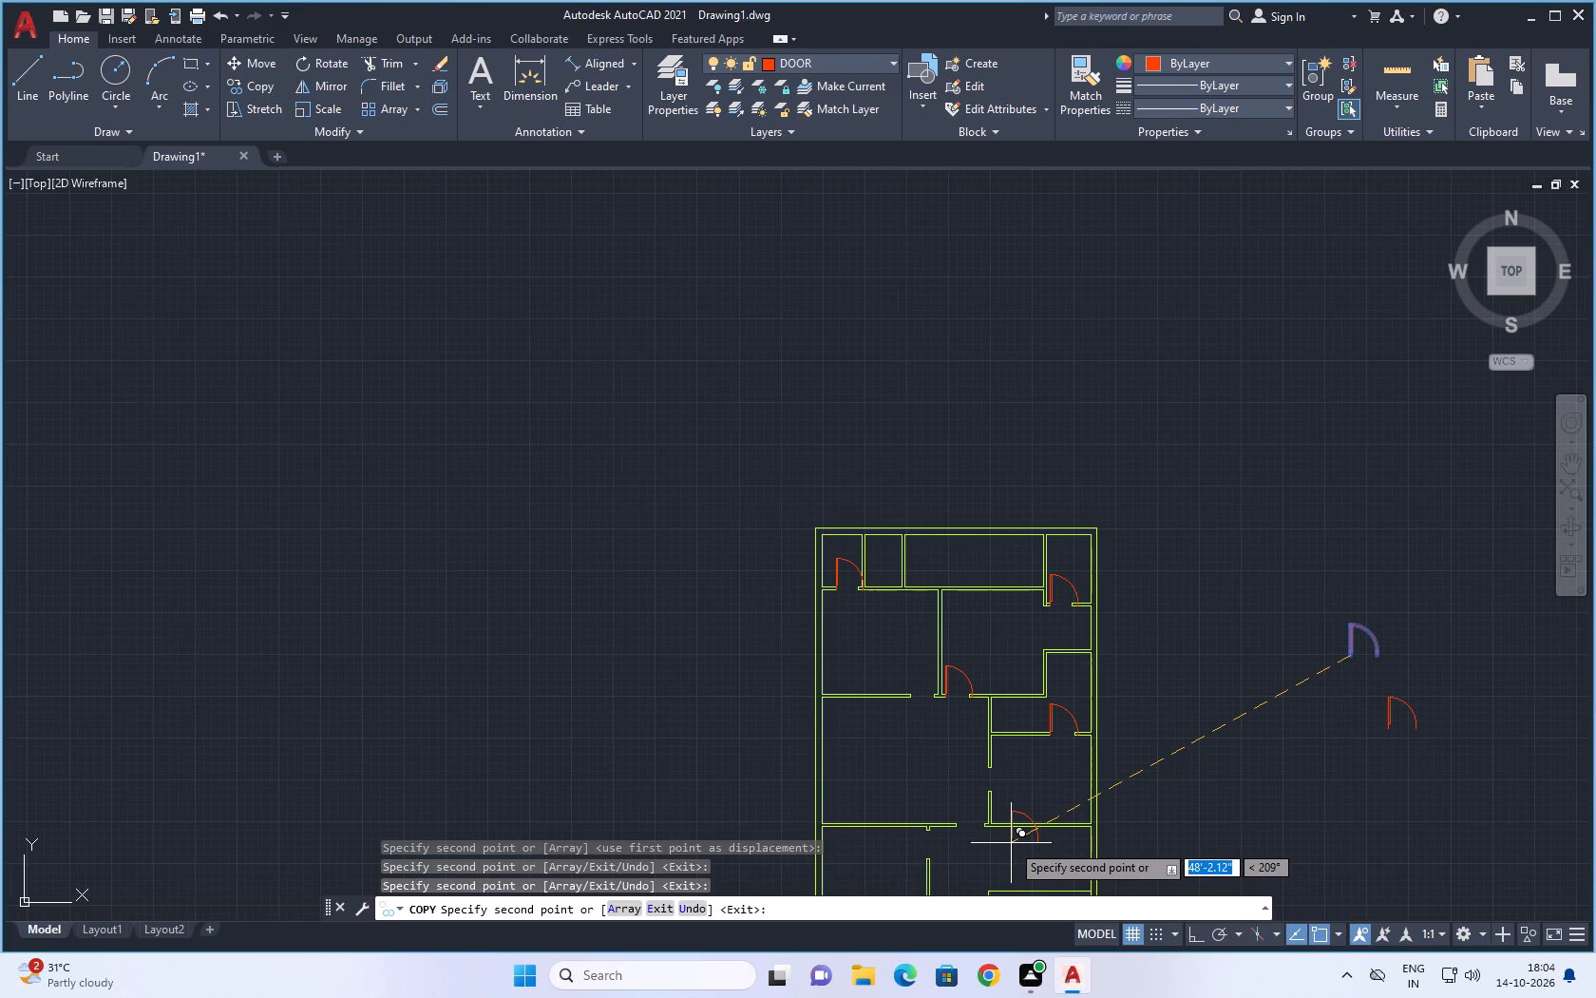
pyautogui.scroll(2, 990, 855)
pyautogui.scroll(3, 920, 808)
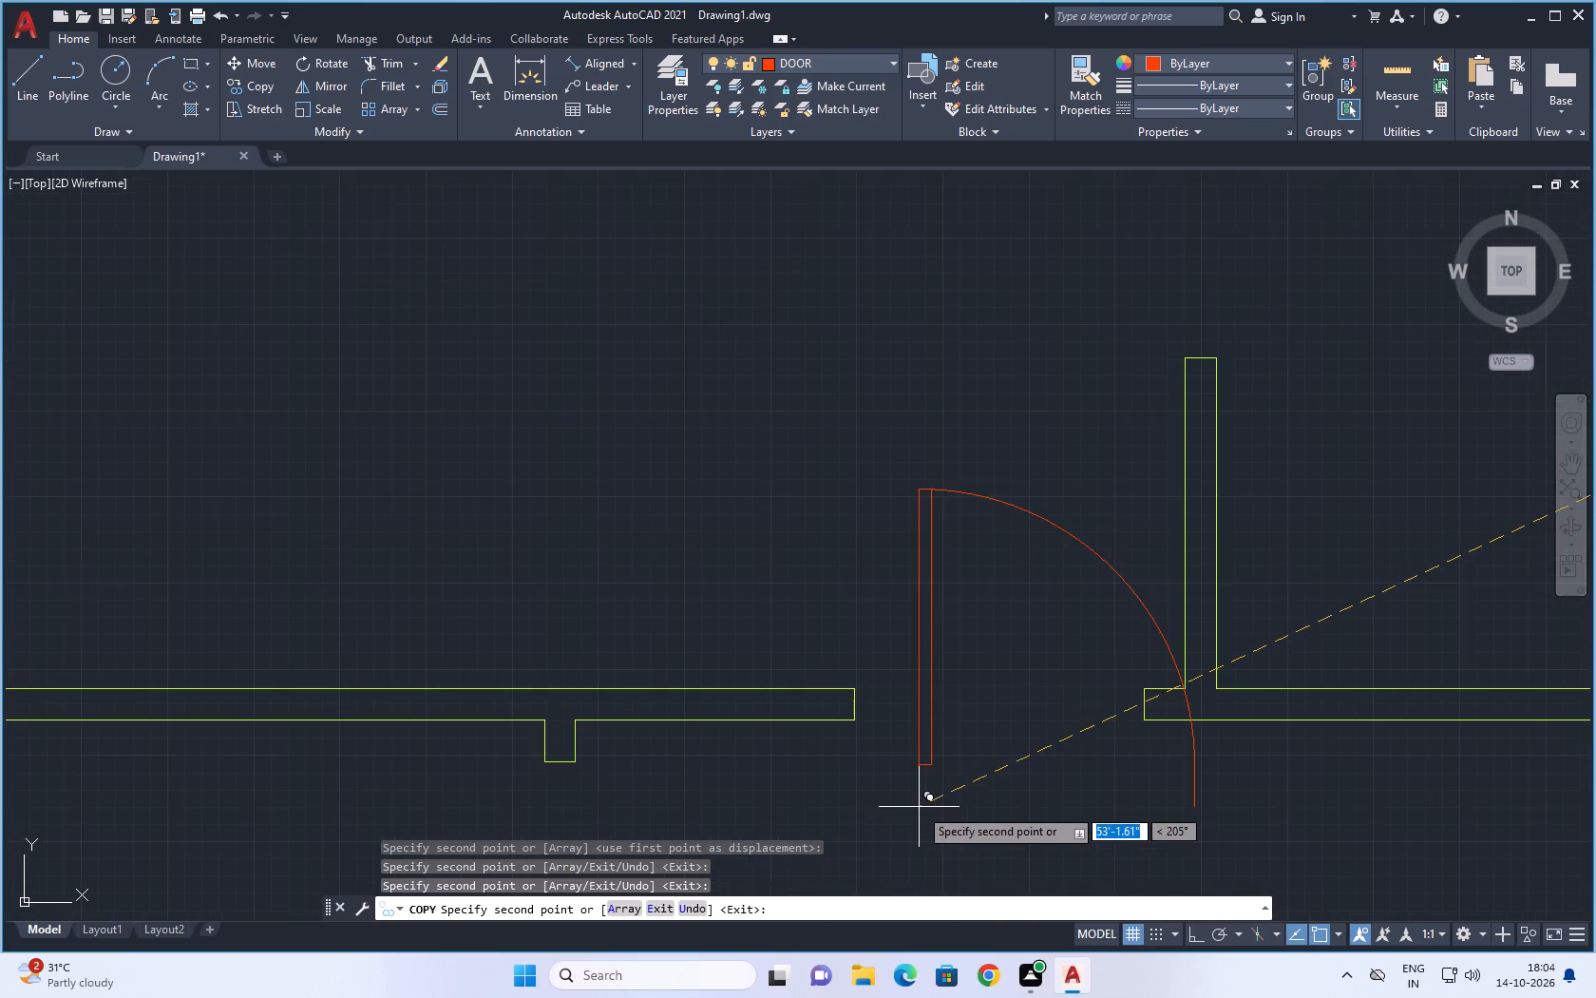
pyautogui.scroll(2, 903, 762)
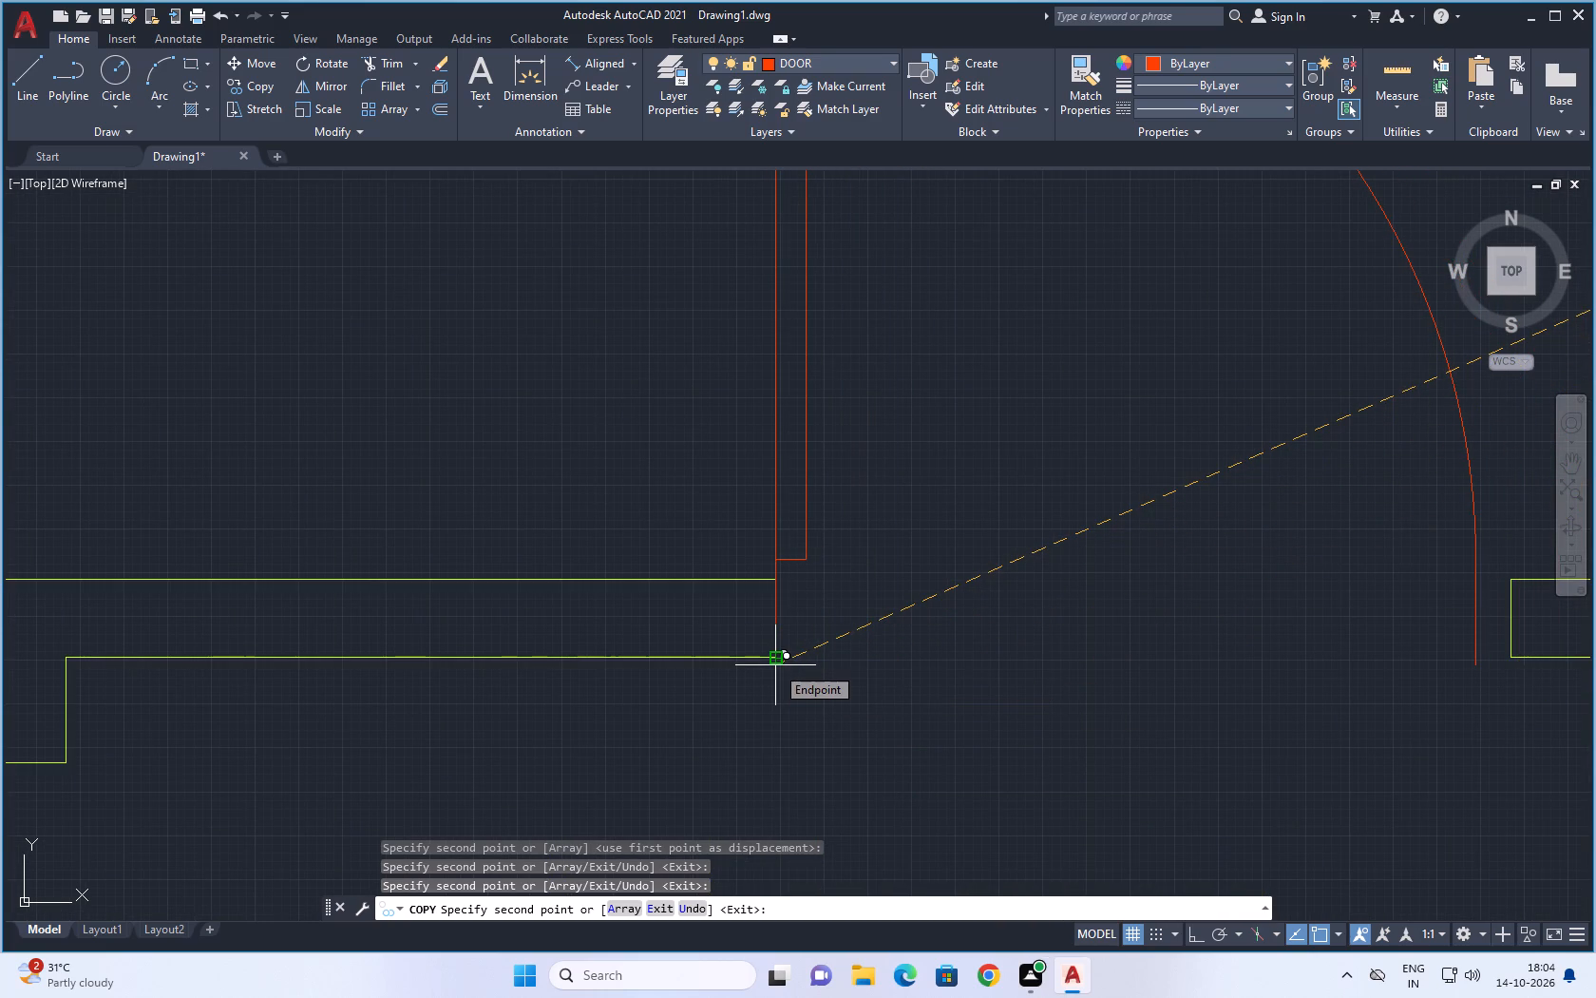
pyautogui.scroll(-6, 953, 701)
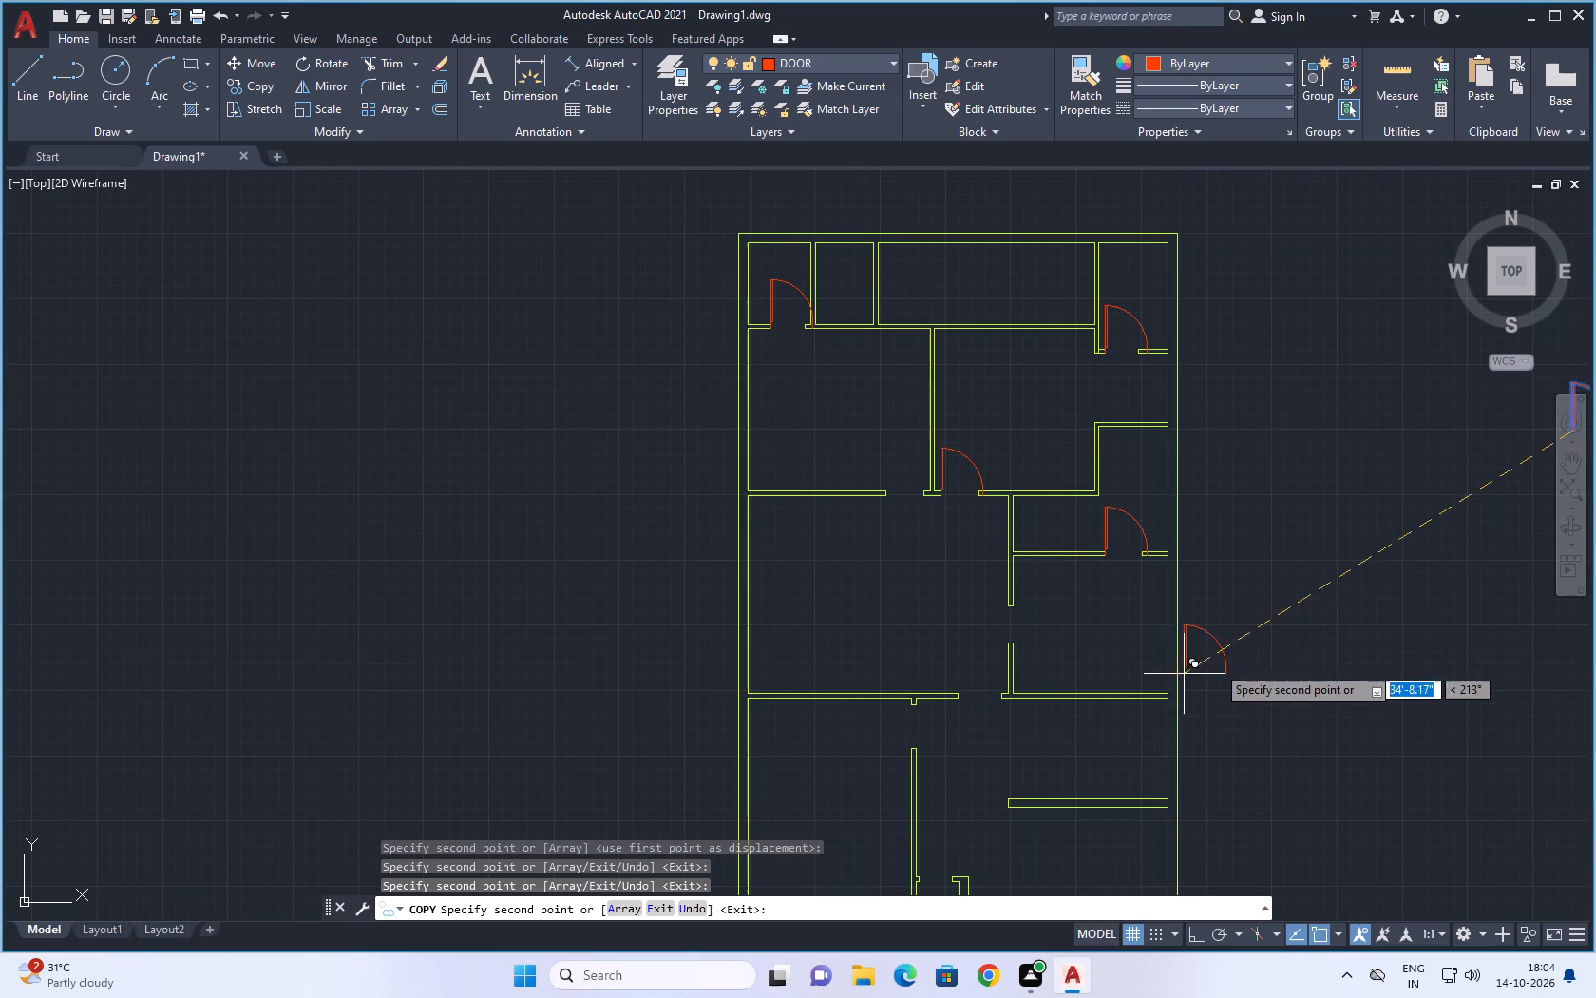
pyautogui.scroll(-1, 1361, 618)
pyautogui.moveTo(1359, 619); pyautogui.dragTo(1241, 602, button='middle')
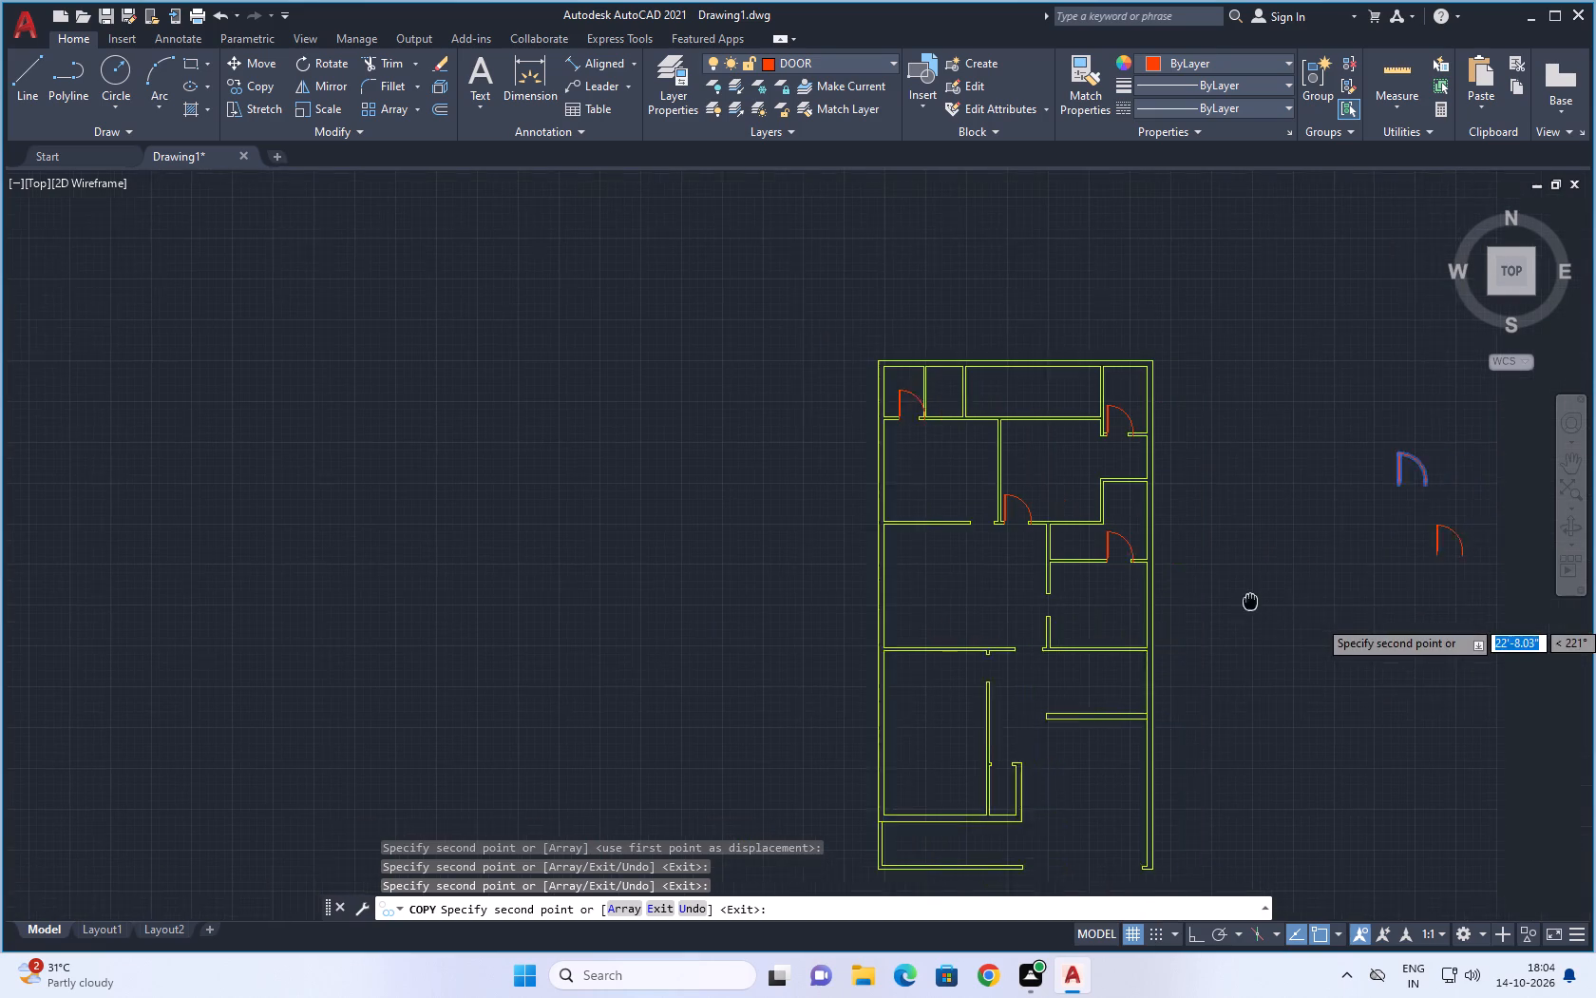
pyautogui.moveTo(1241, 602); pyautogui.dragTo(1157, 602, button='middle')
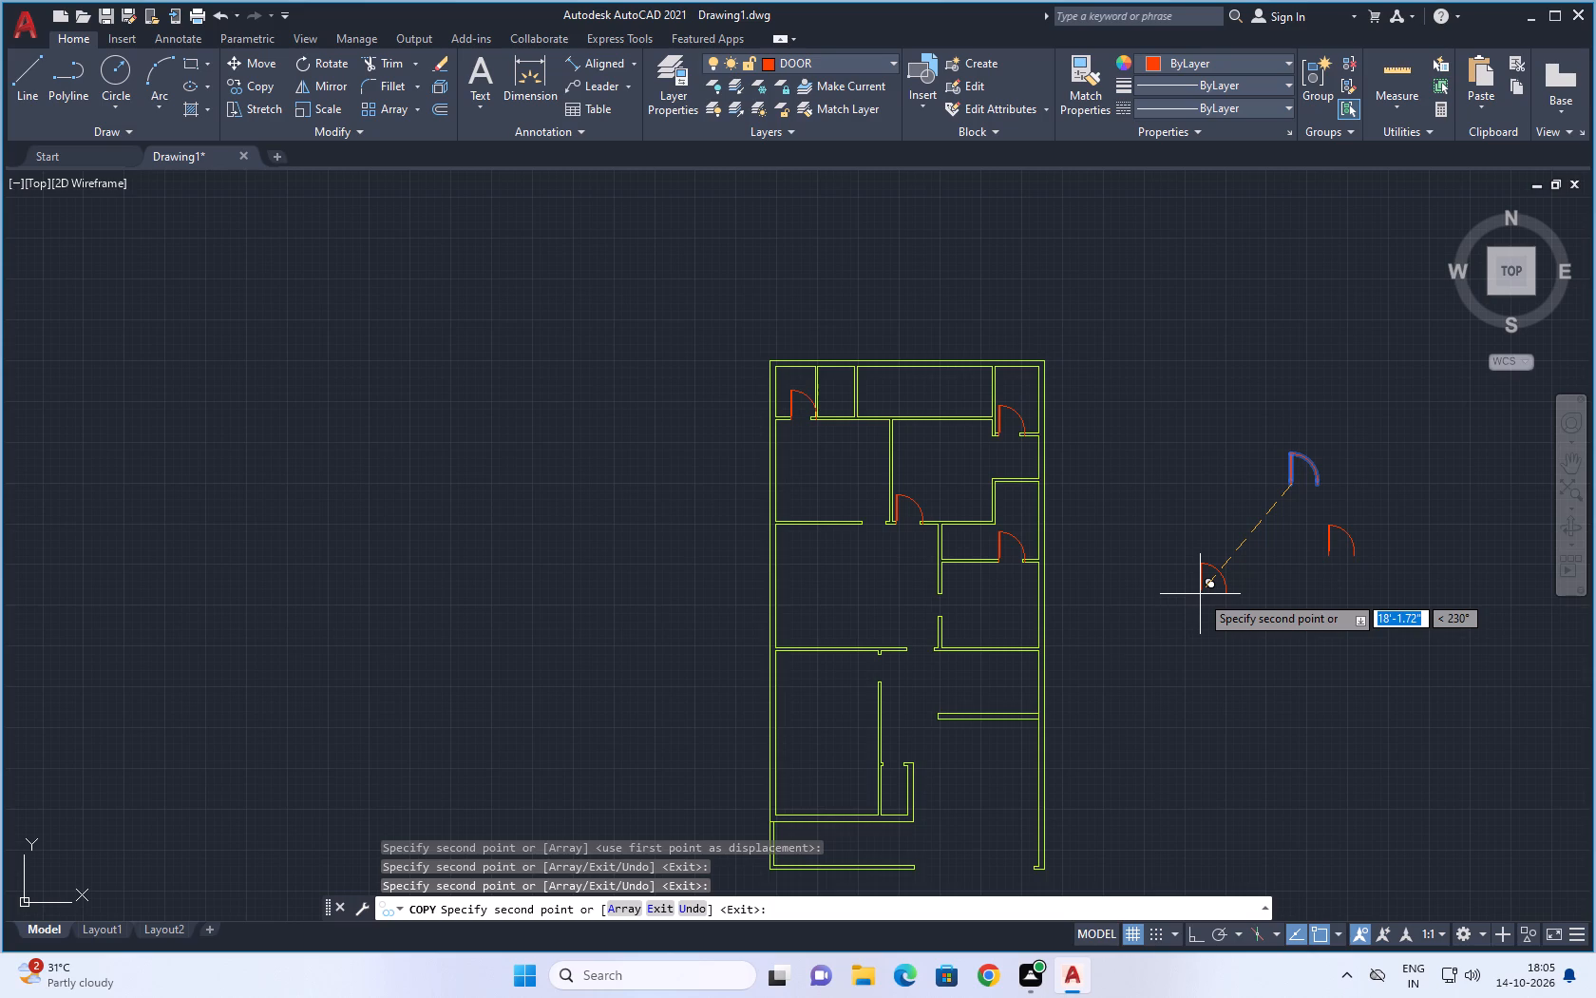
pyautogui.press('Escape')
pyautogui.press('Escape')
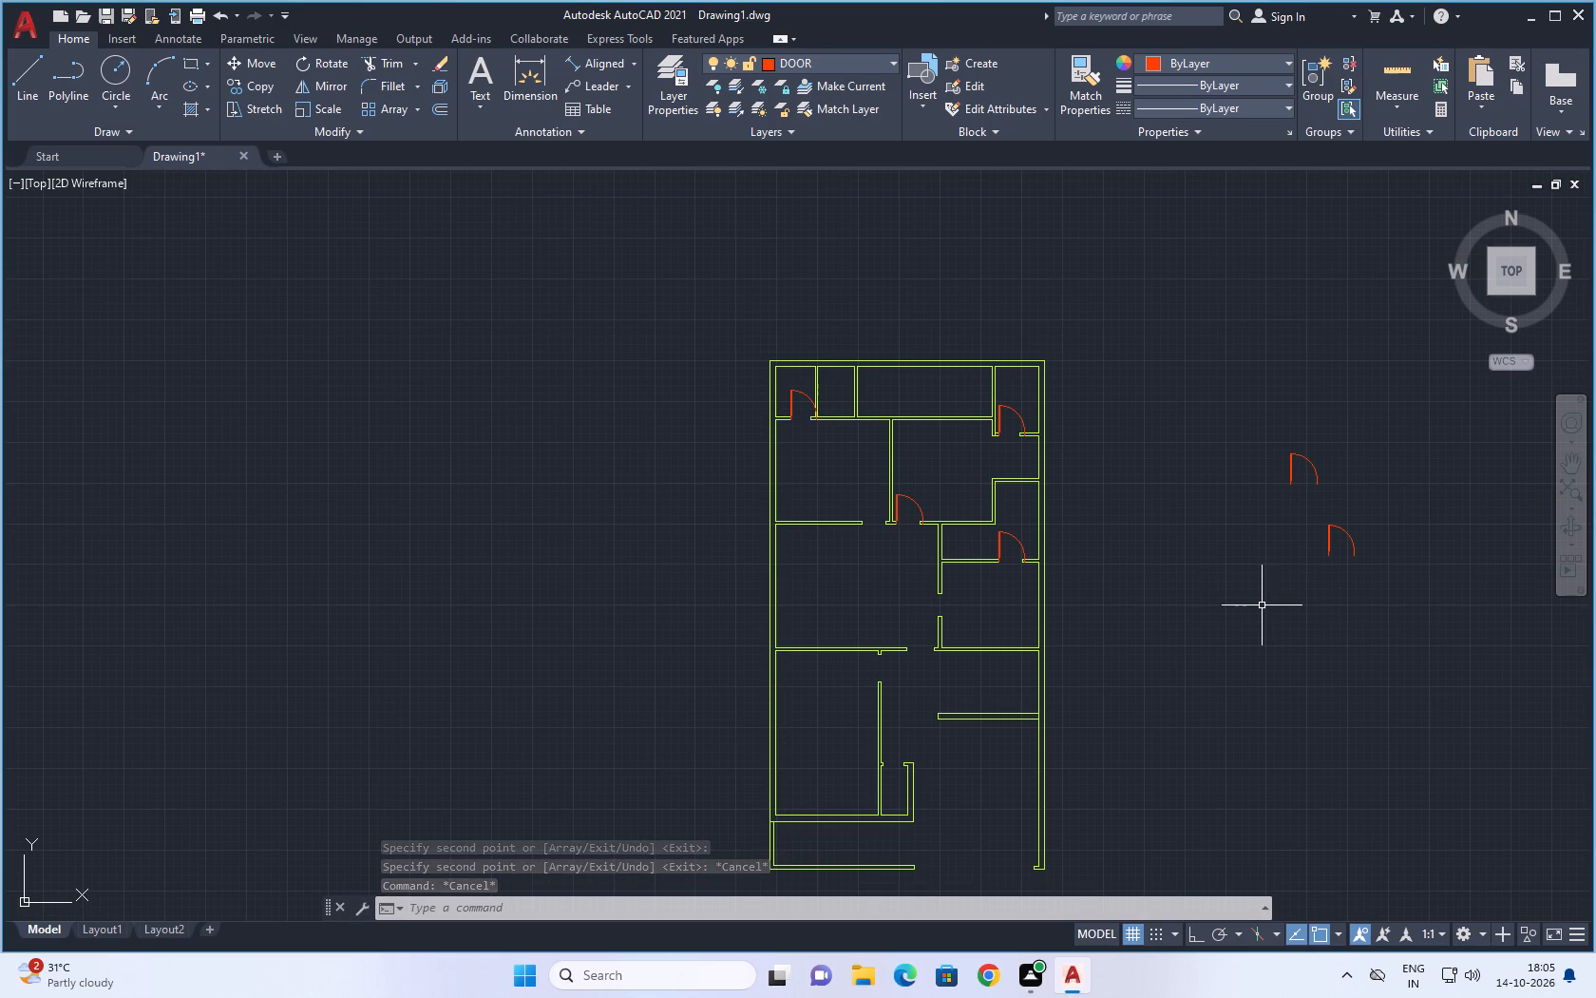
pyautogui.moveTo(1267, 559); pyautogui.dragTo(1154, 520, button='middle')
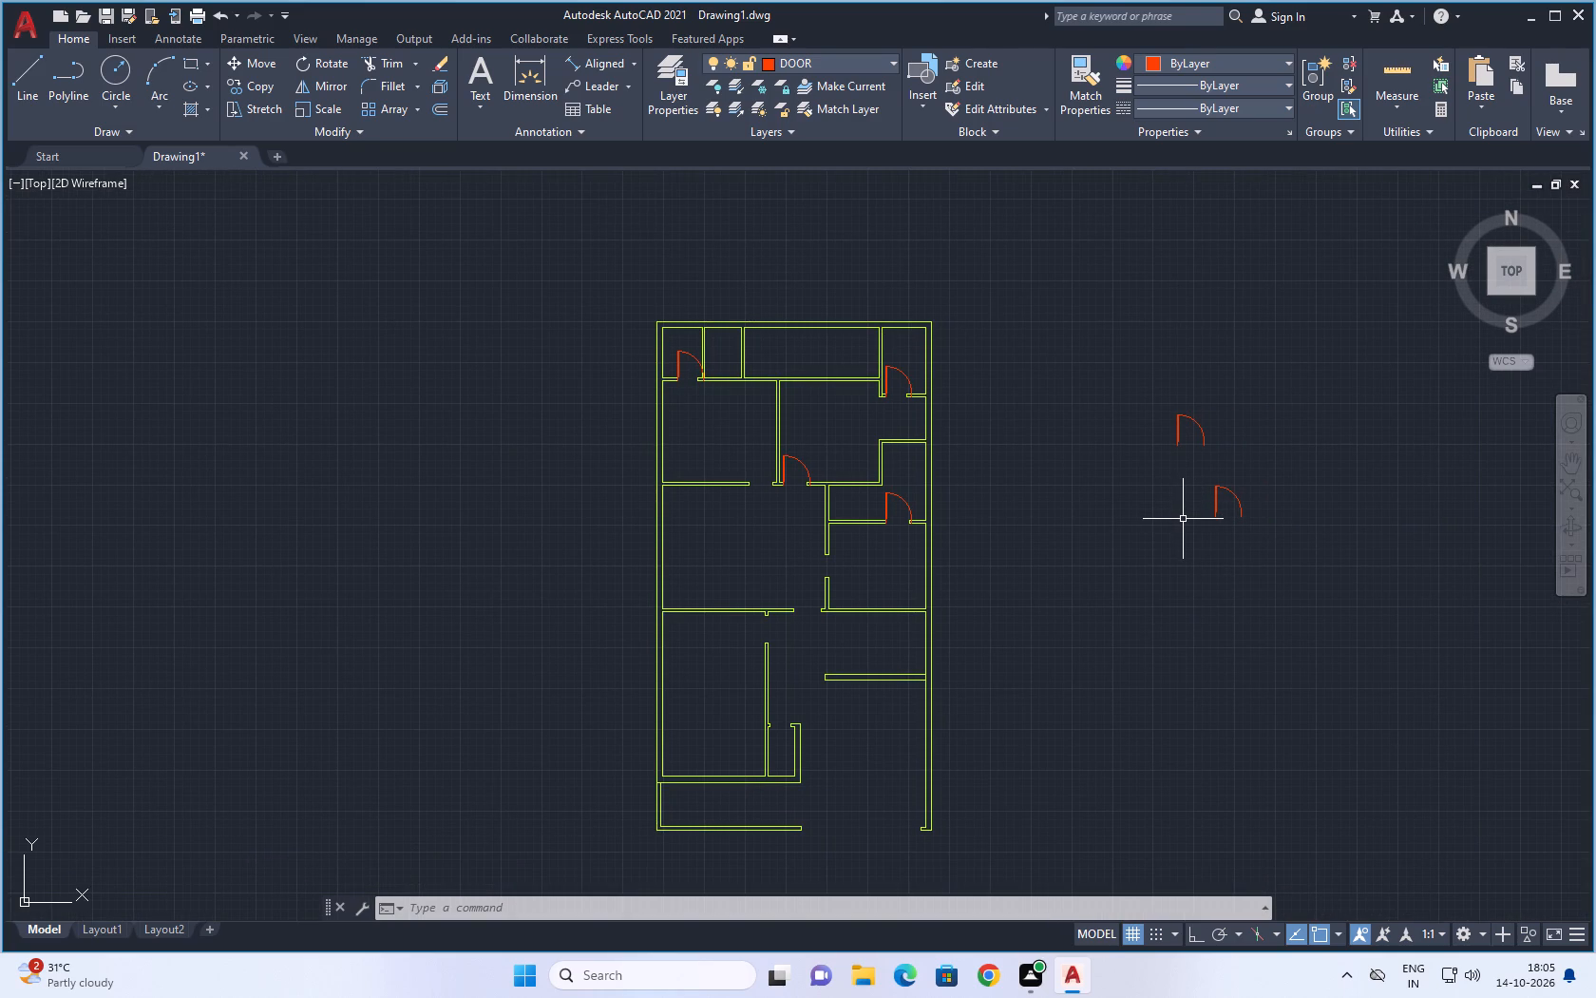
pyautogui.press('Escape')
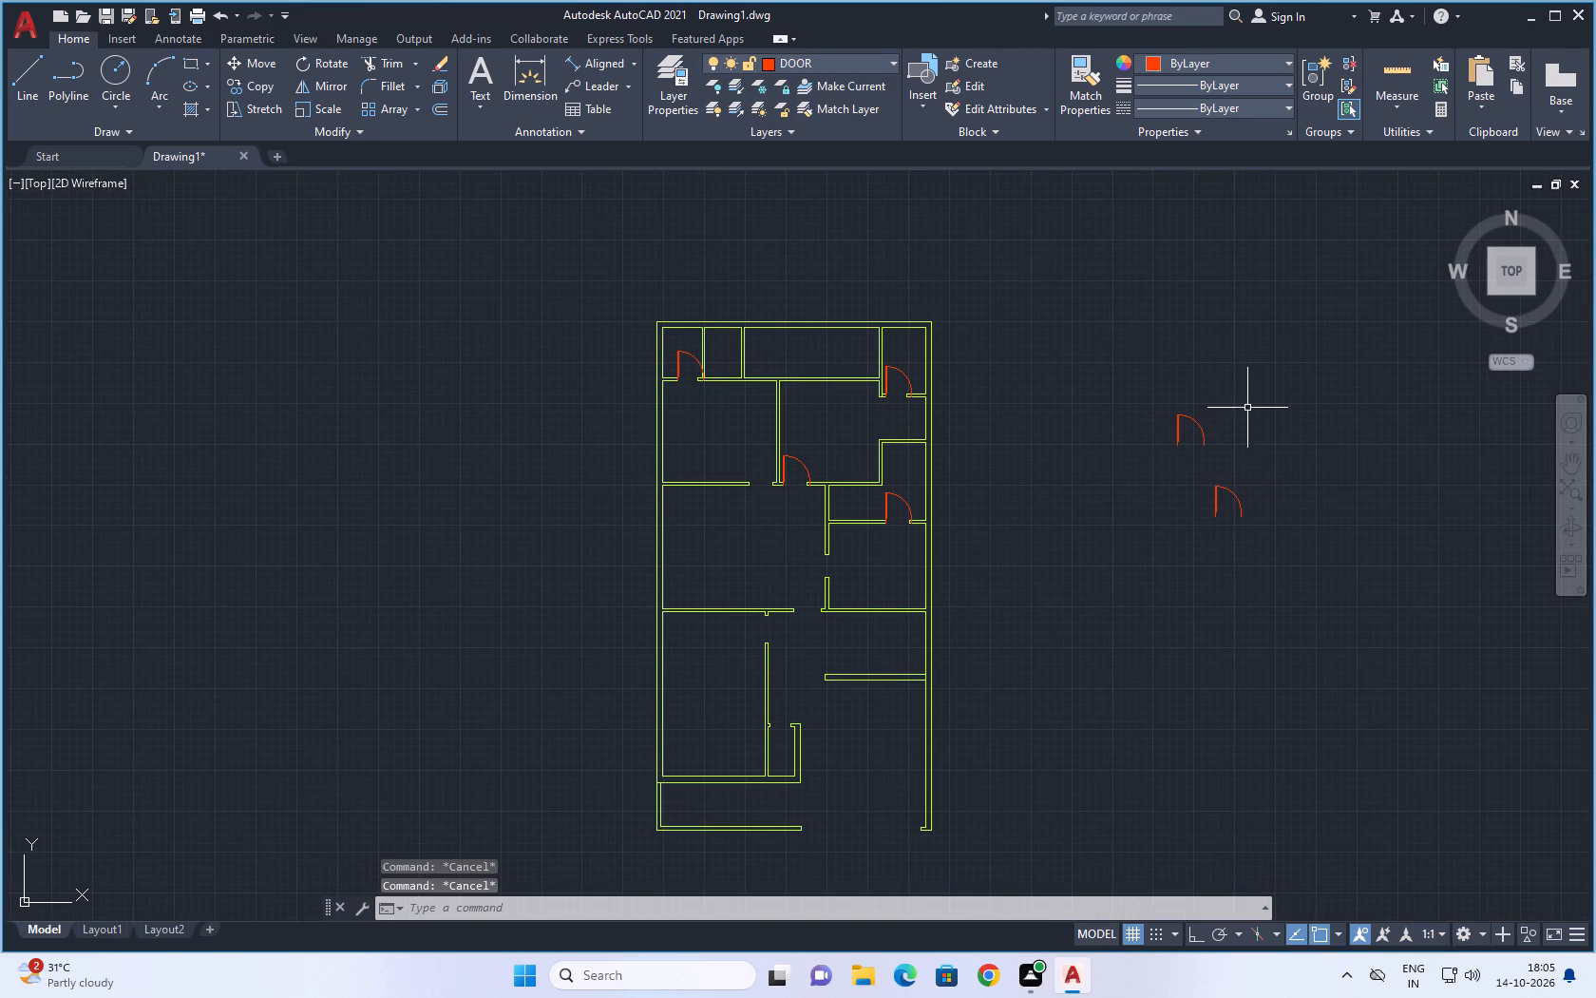
# Mirror the original door block outside the plan about a vertical line through its lower hinge-side endpoint, with Ortho on, erasing the source.
pyautogui.click(1246, 404)
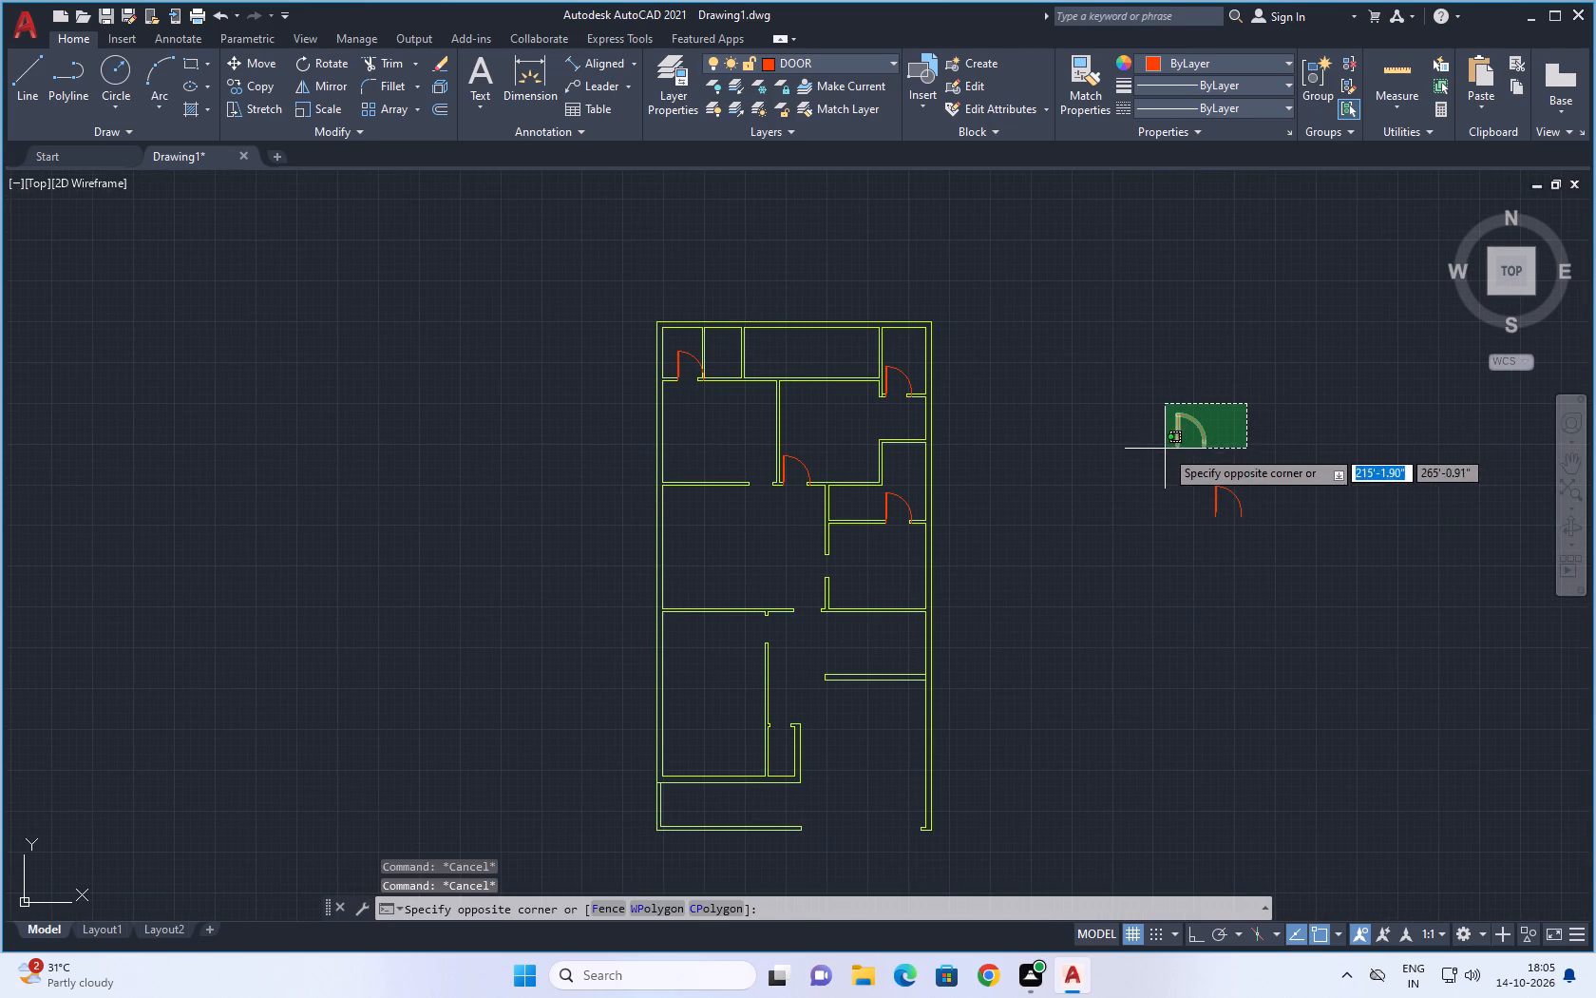
pyautogui.click(1139, 464)
pyautogui.scroll(1, 1137, 476)
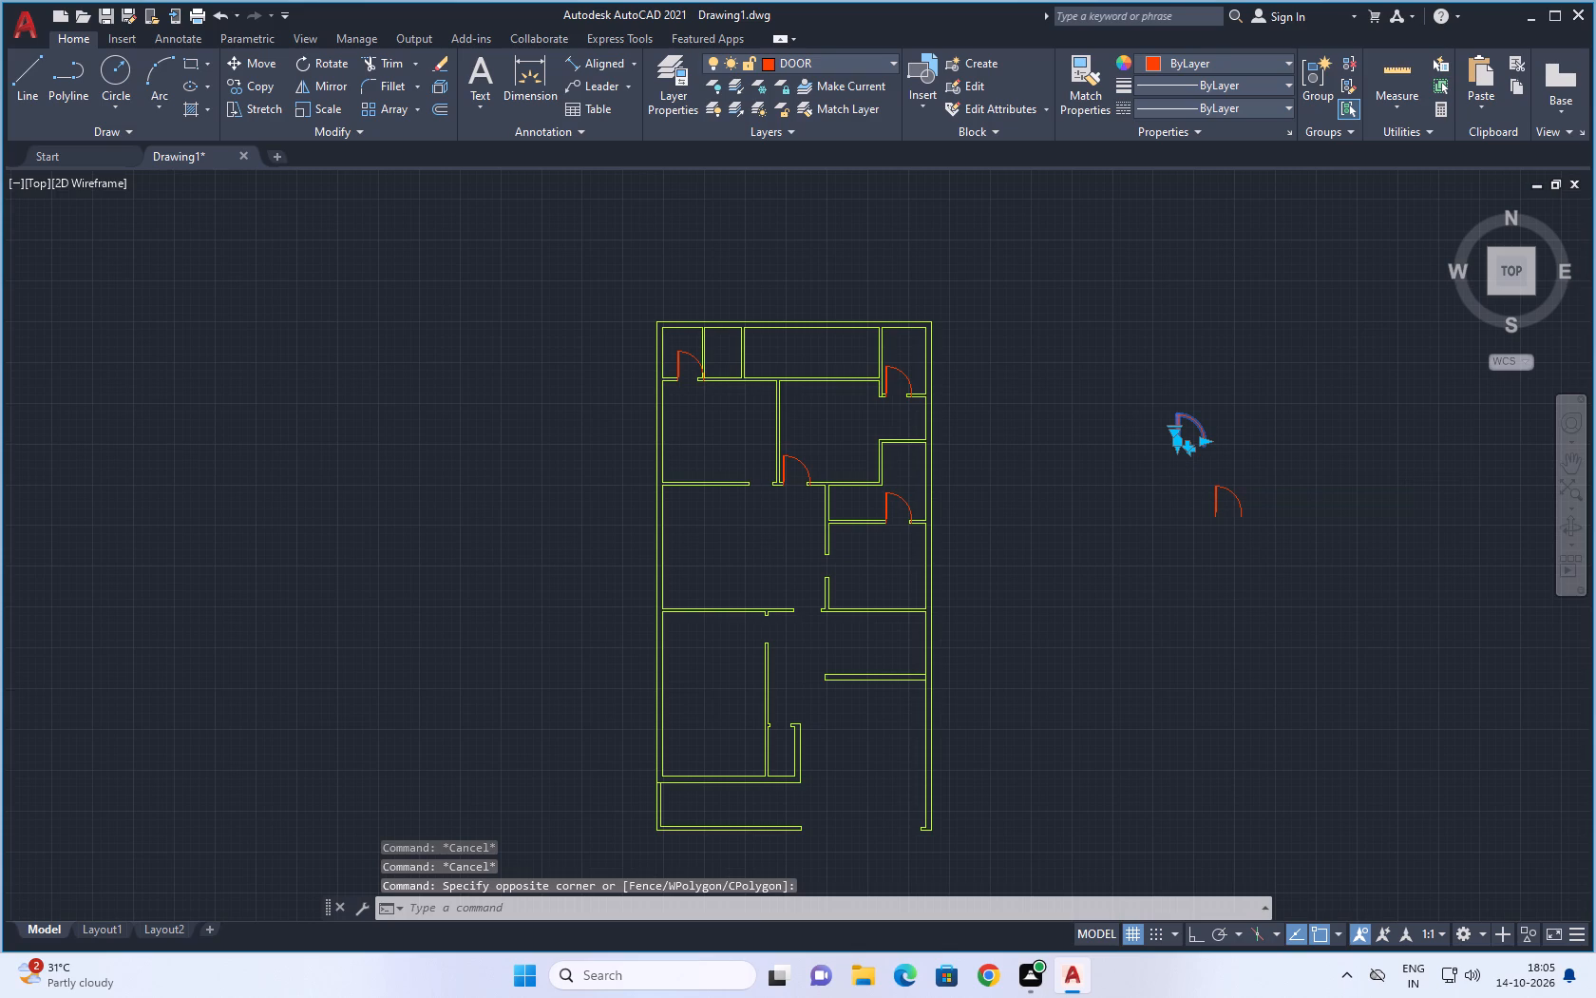
pyautogui.moveTo(1130, 479); pyautogui.dragTo(1055, 514, button='middle')
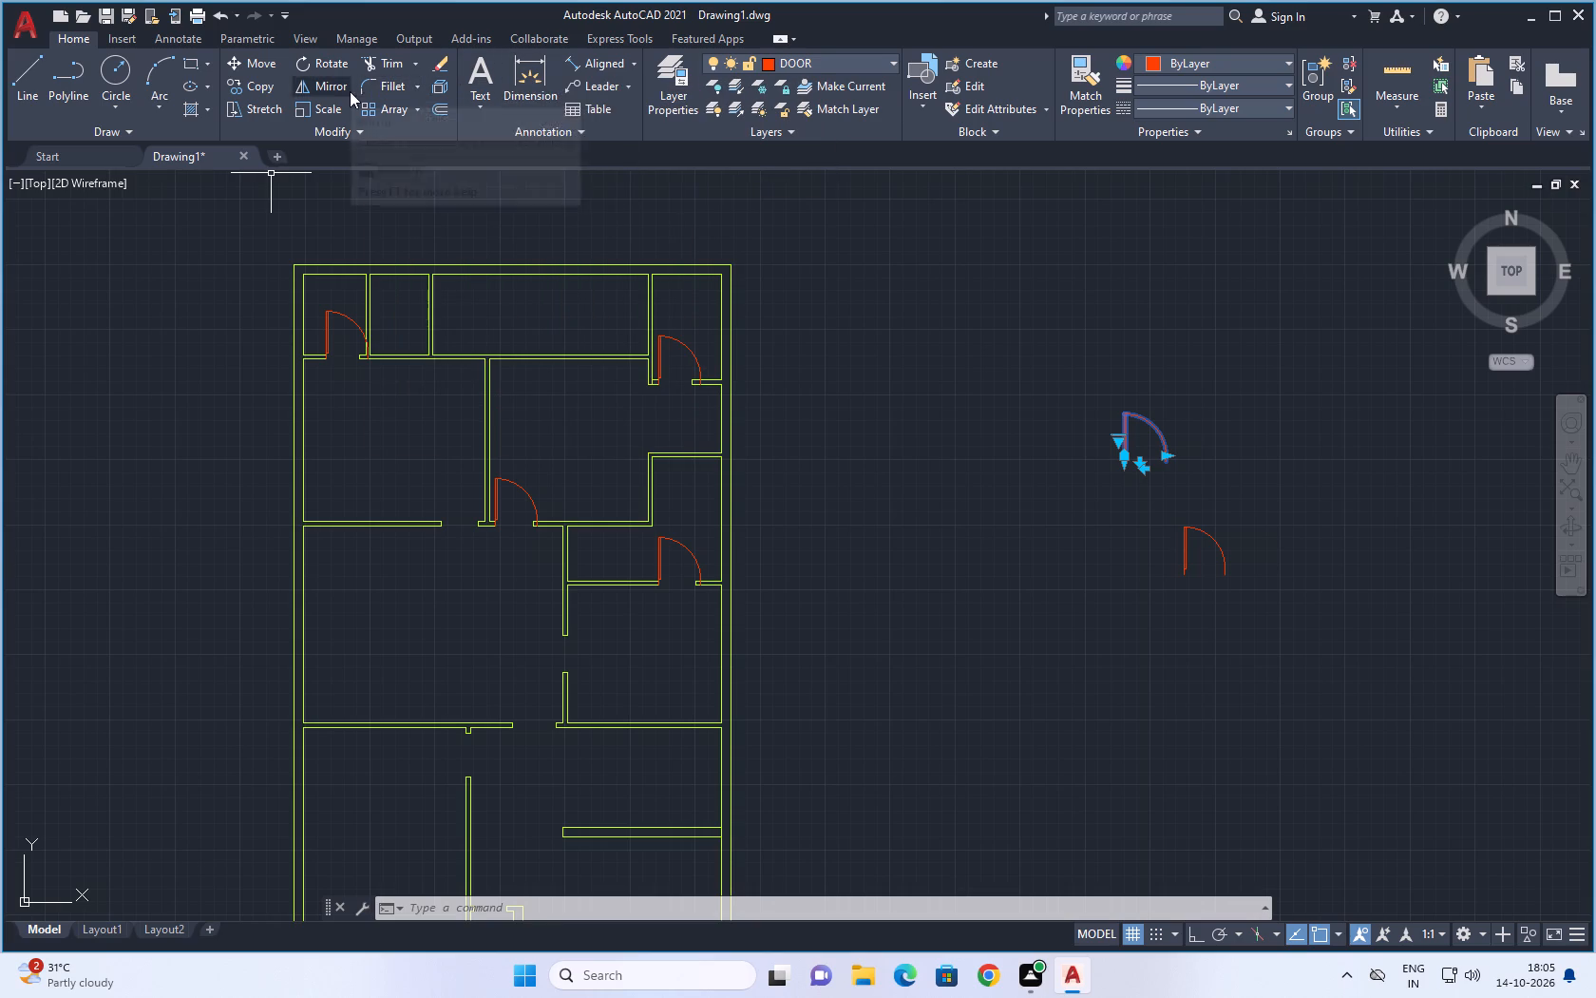
pyautogui.click(322, 84)
pyautogui.scroll(2, 1057, 496)
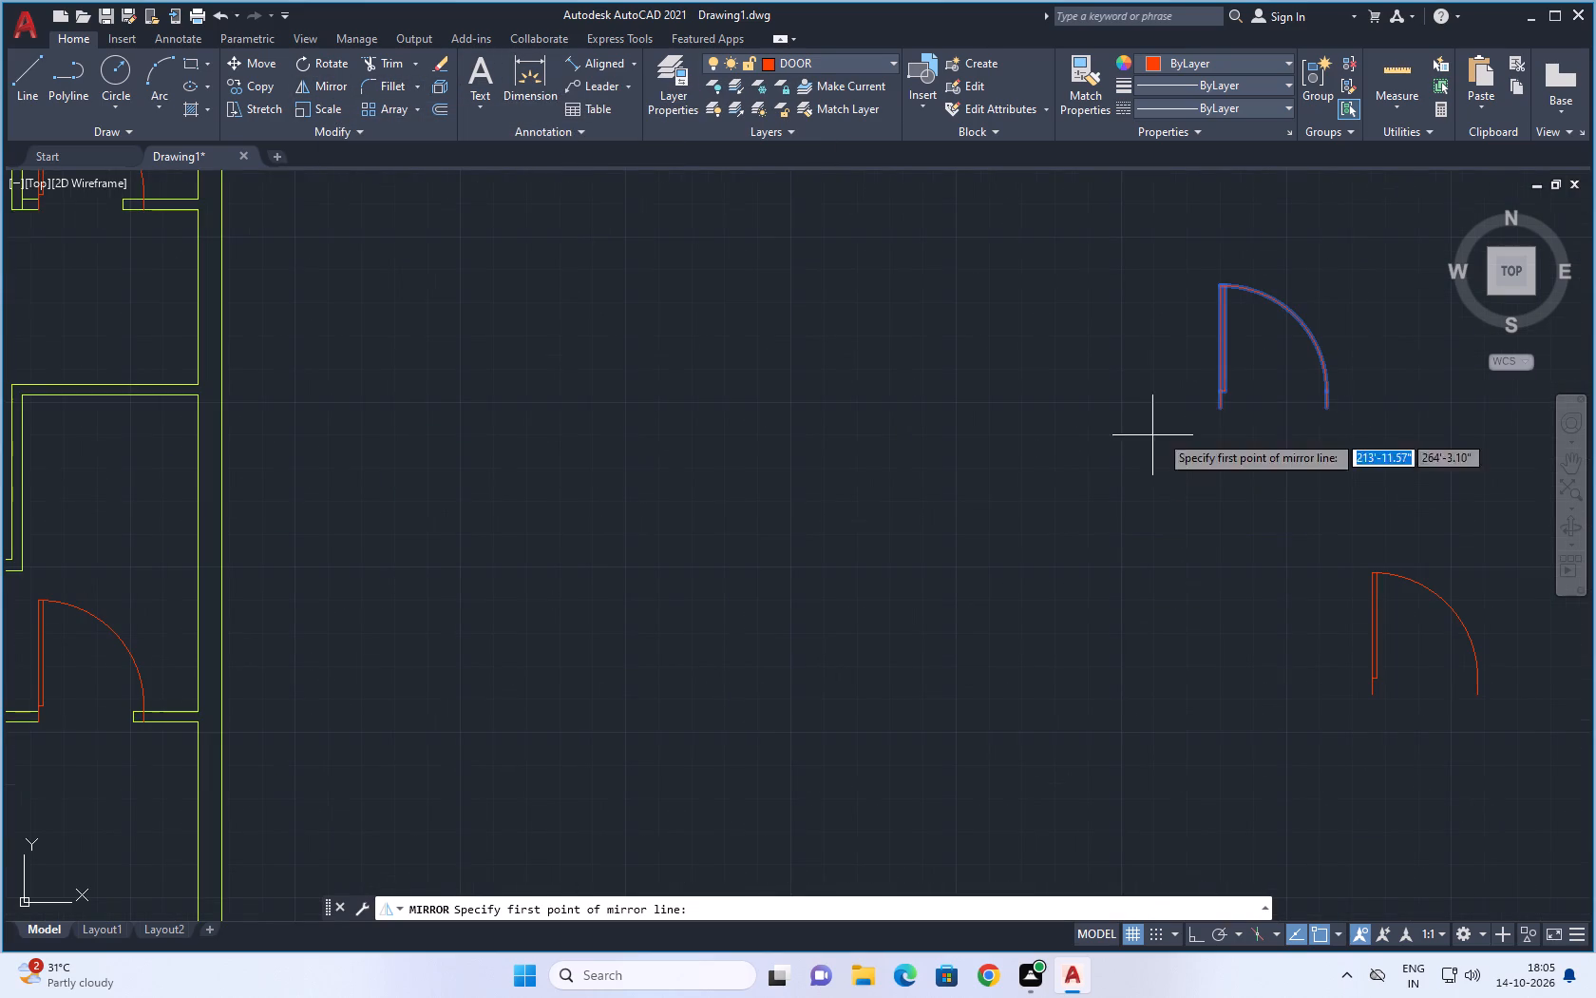
pyautogui.click(1220, 405)
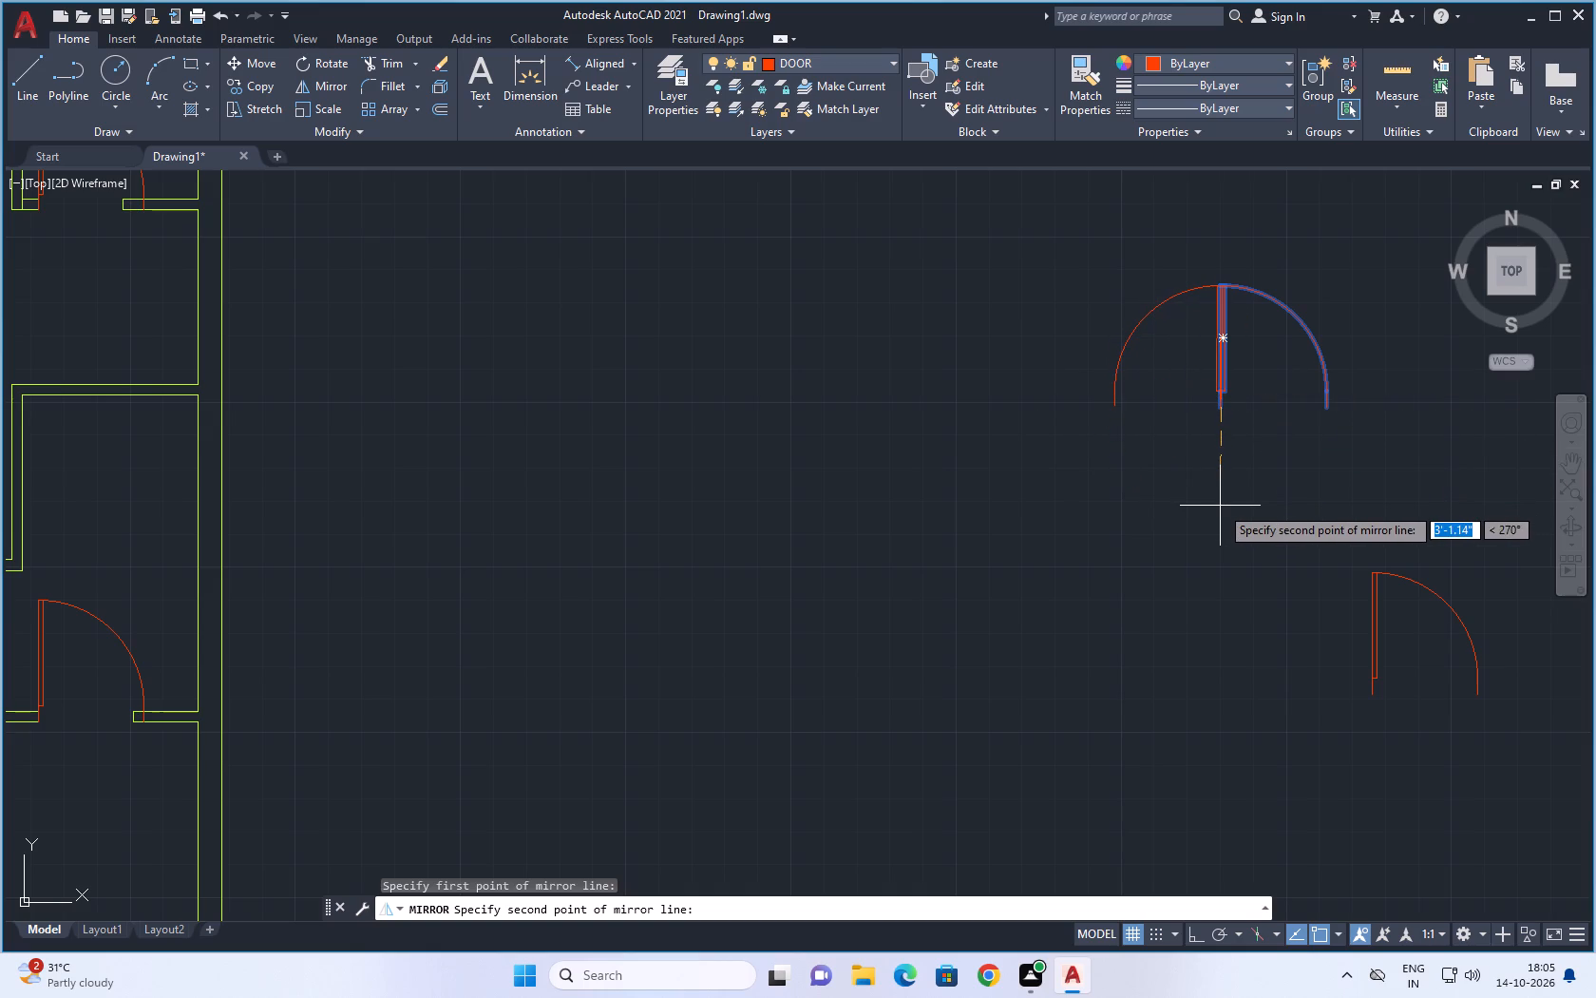
pyautogui.press('F8')
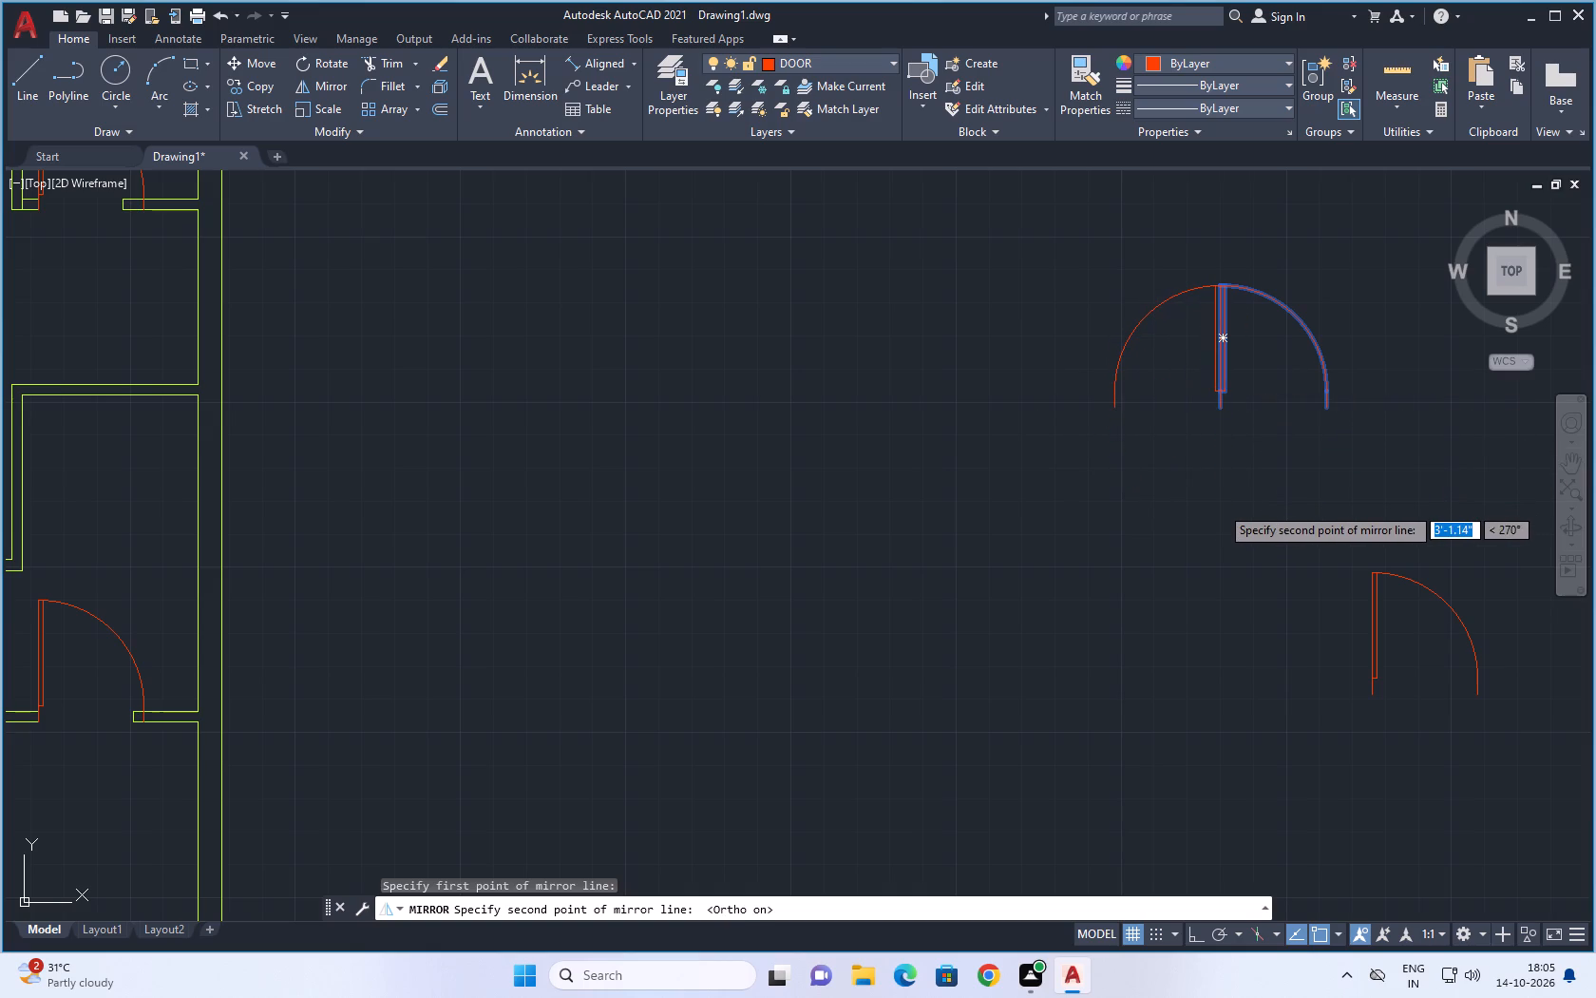
pyautogui.click(1220, 506)
pyautogui.moveTo(1253, 556); pyautogui.dragTo(1221, 506)
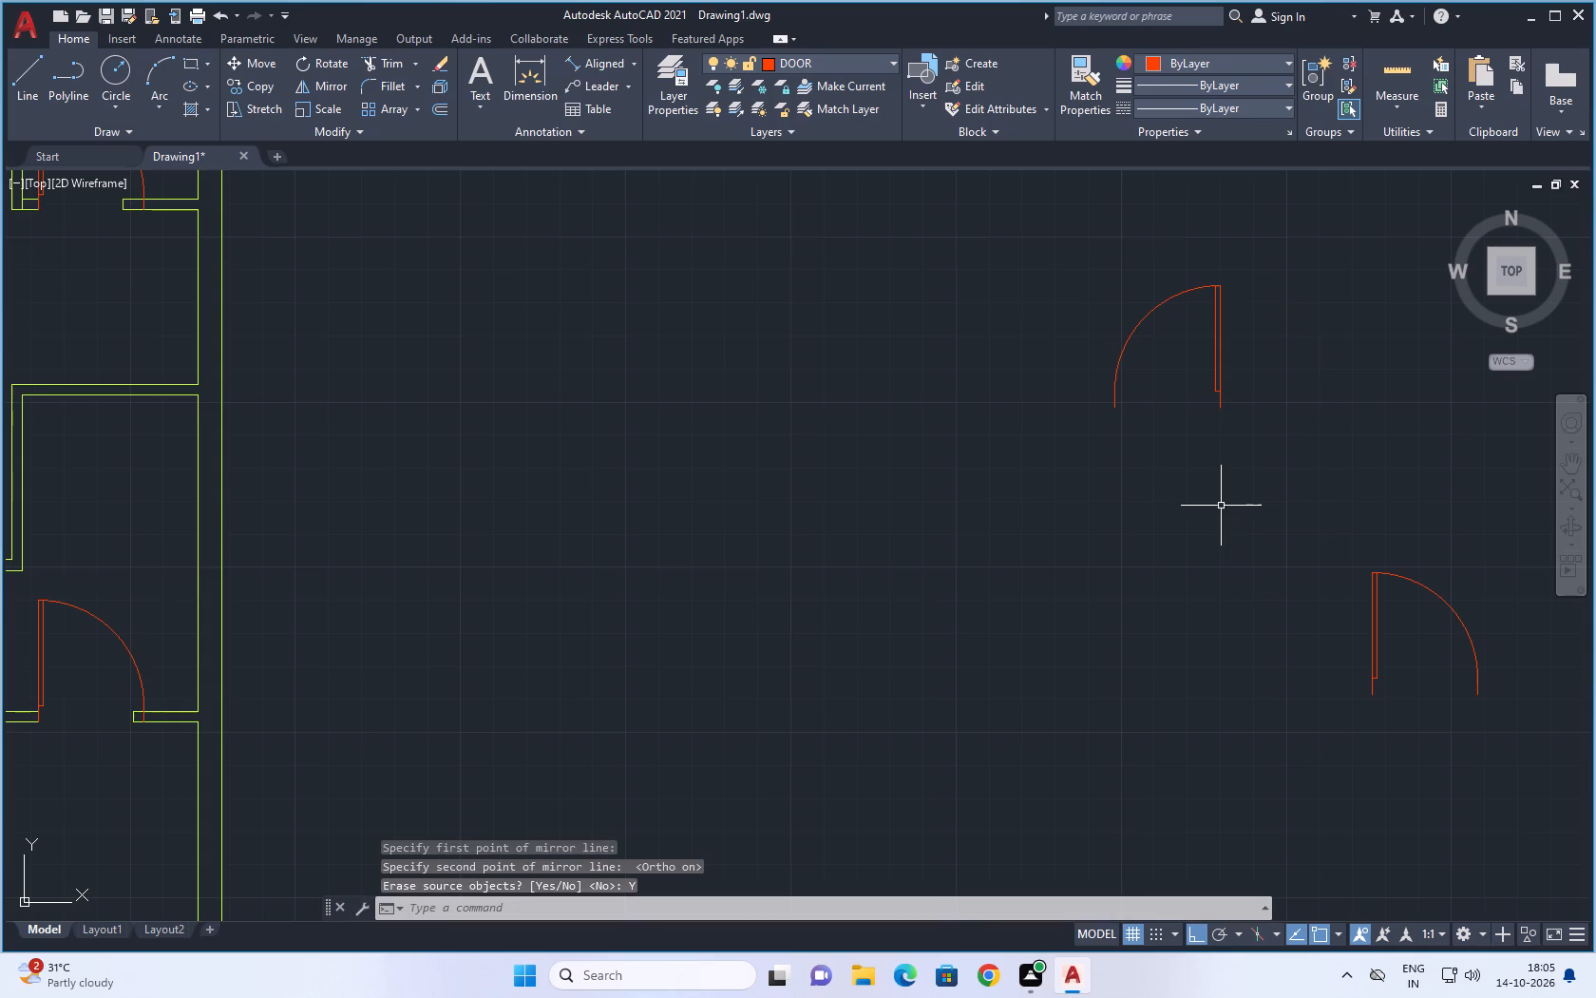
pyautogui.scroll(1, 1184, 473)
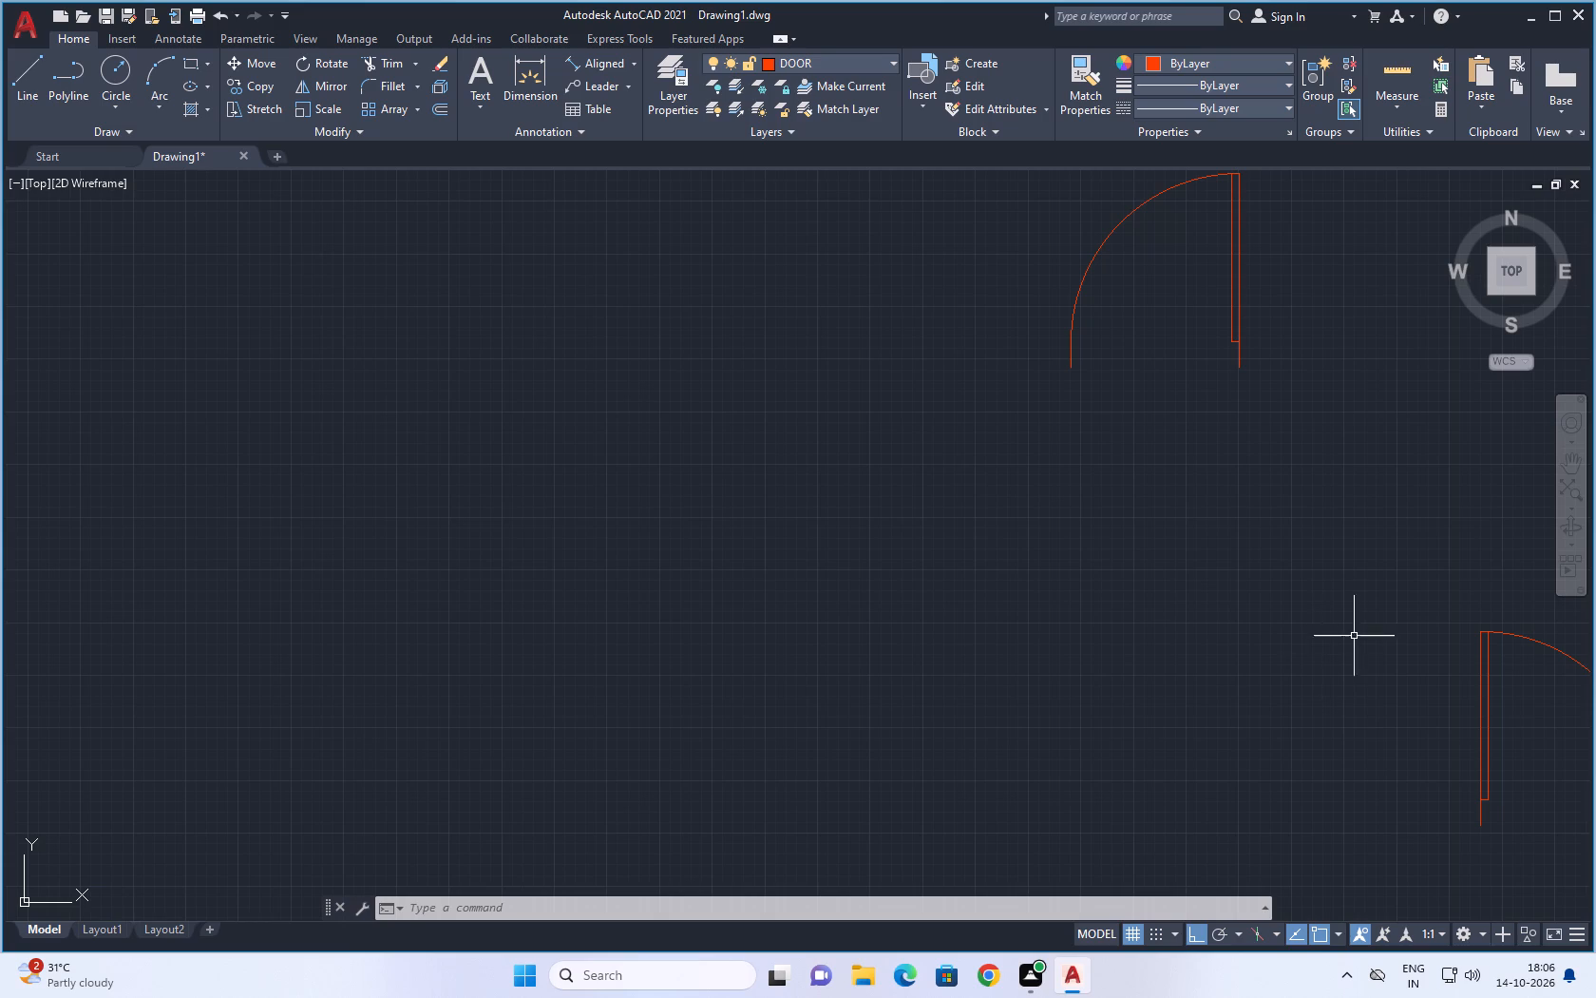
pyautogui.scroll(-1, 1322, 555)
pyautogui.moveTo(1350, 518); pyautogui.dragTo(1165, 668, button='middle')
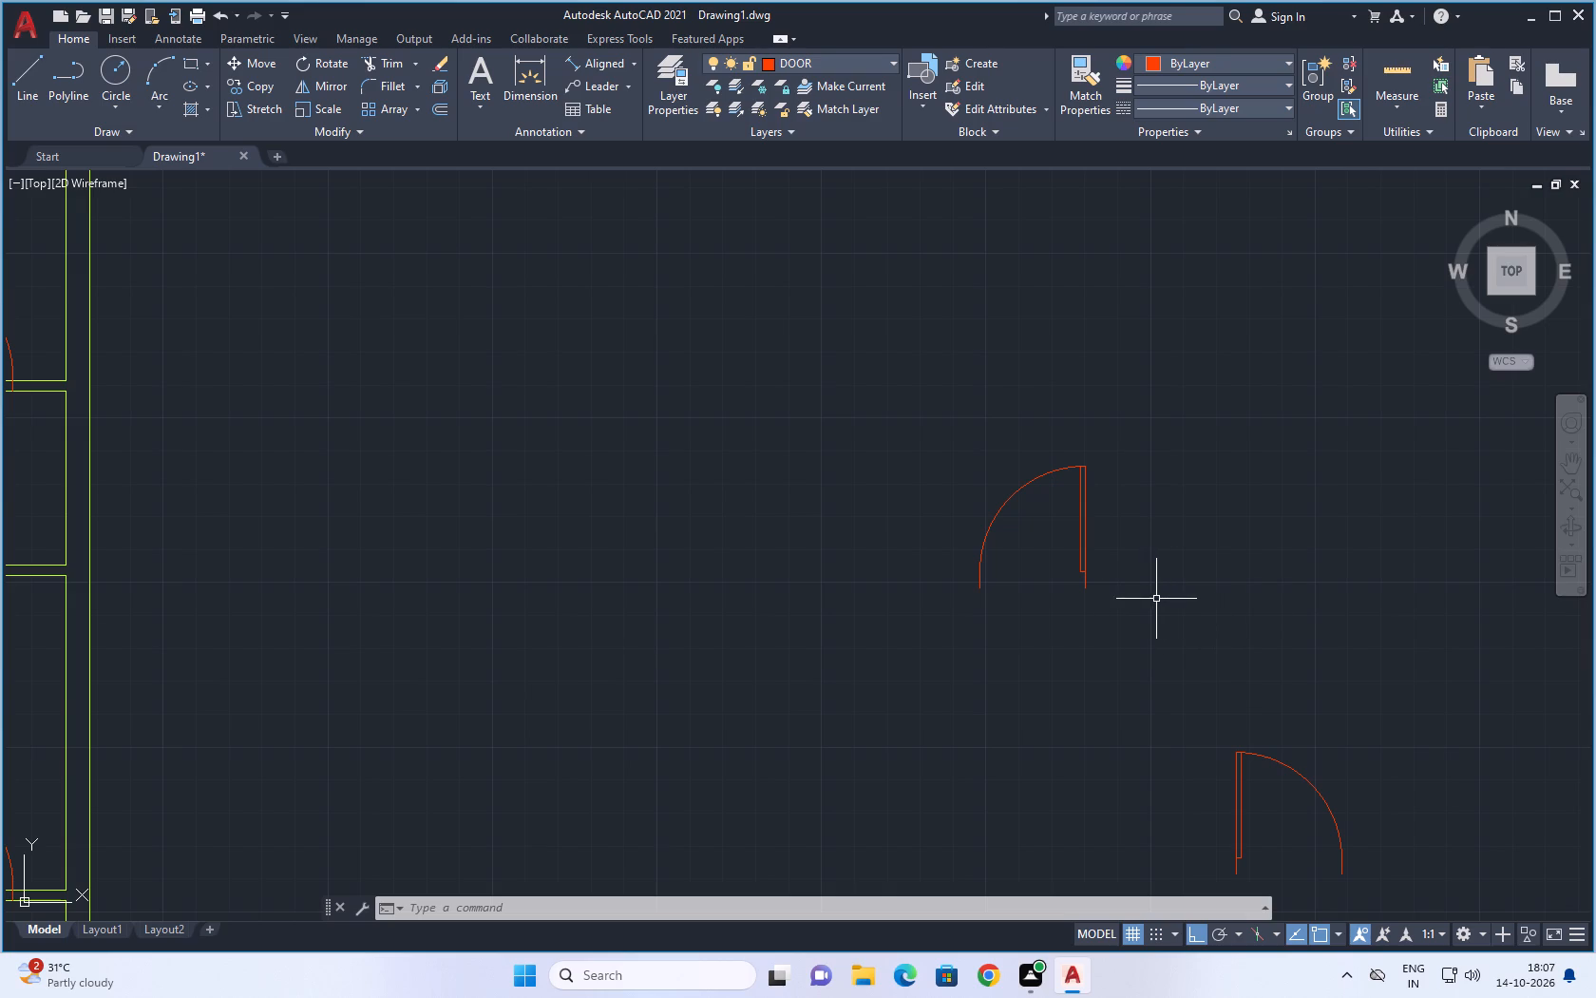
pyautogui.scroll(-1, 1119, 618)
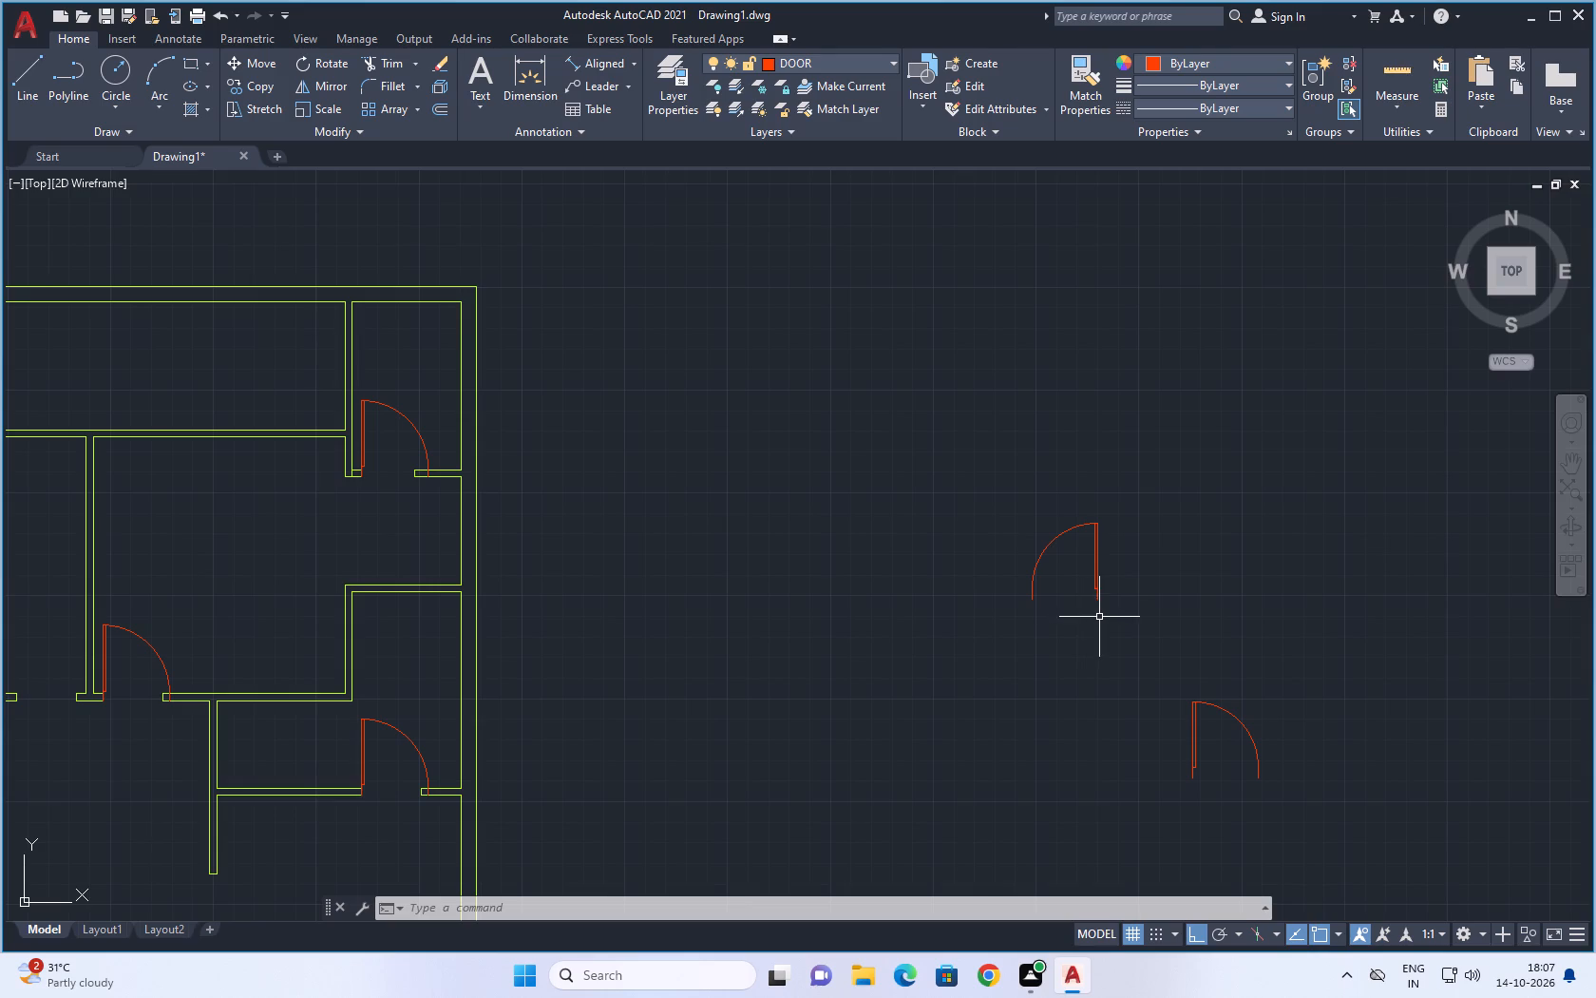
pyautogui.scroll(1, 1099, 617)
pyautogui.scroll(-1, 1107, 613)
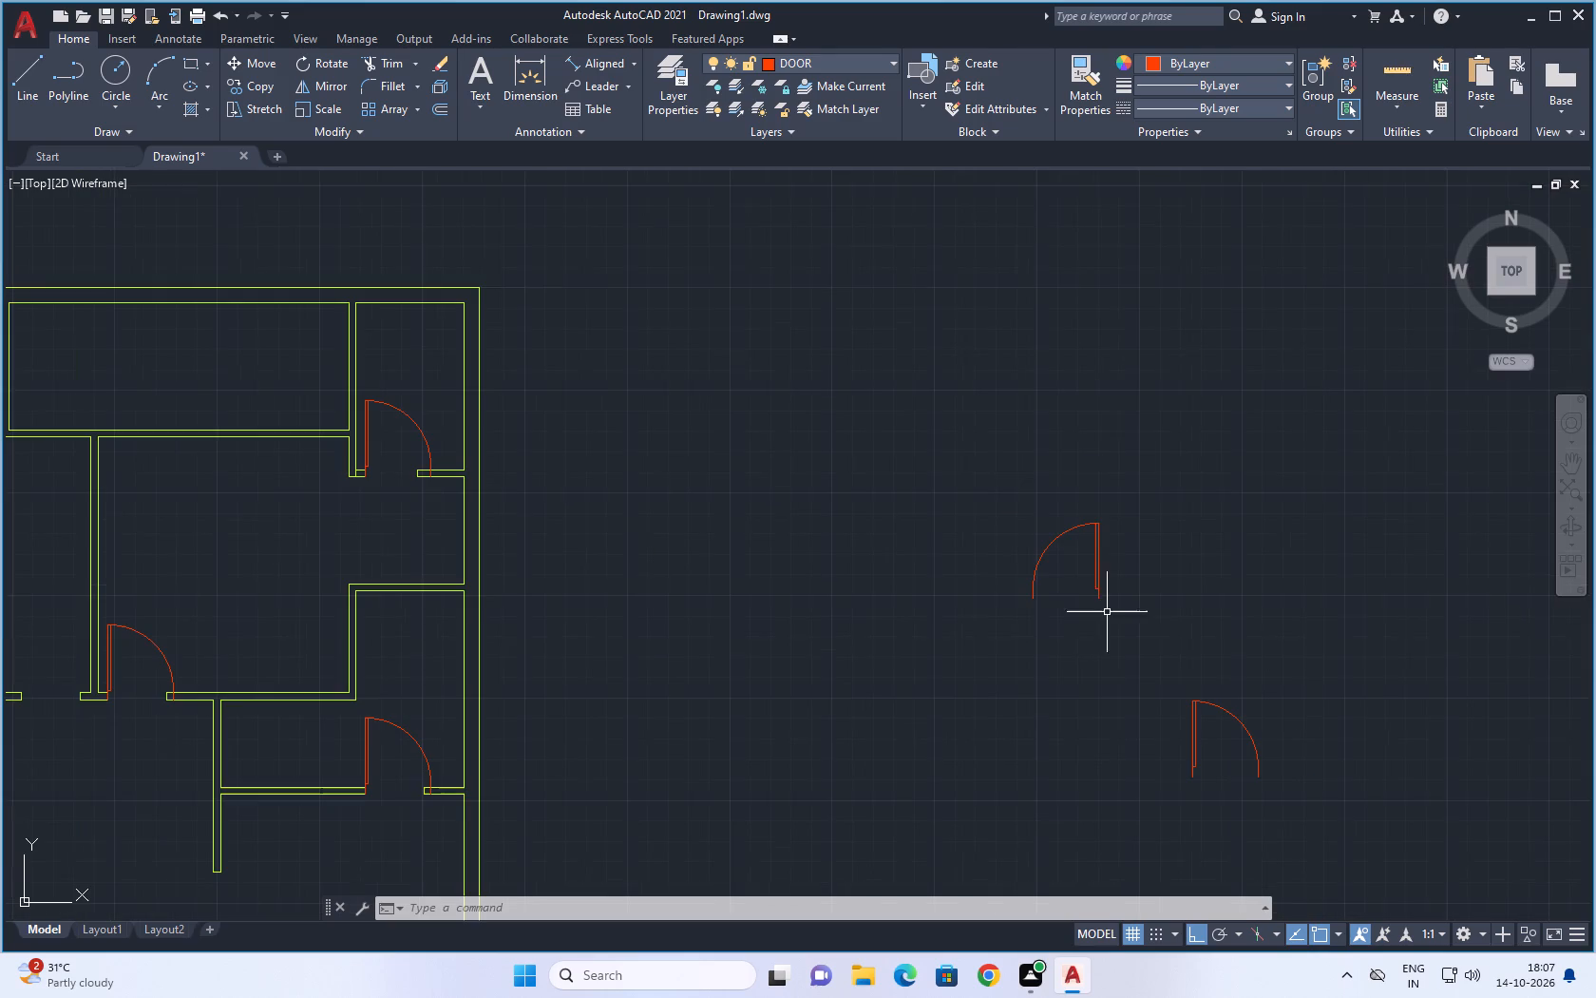
# Copy the mirrored door from its lower hinge-side endpoint, with Ortho off, to the east jamb's lower corner in the west room's south wall opening.
pyautogui.moveTo(1139, 484); pyautogui.dragTo(991, 648)
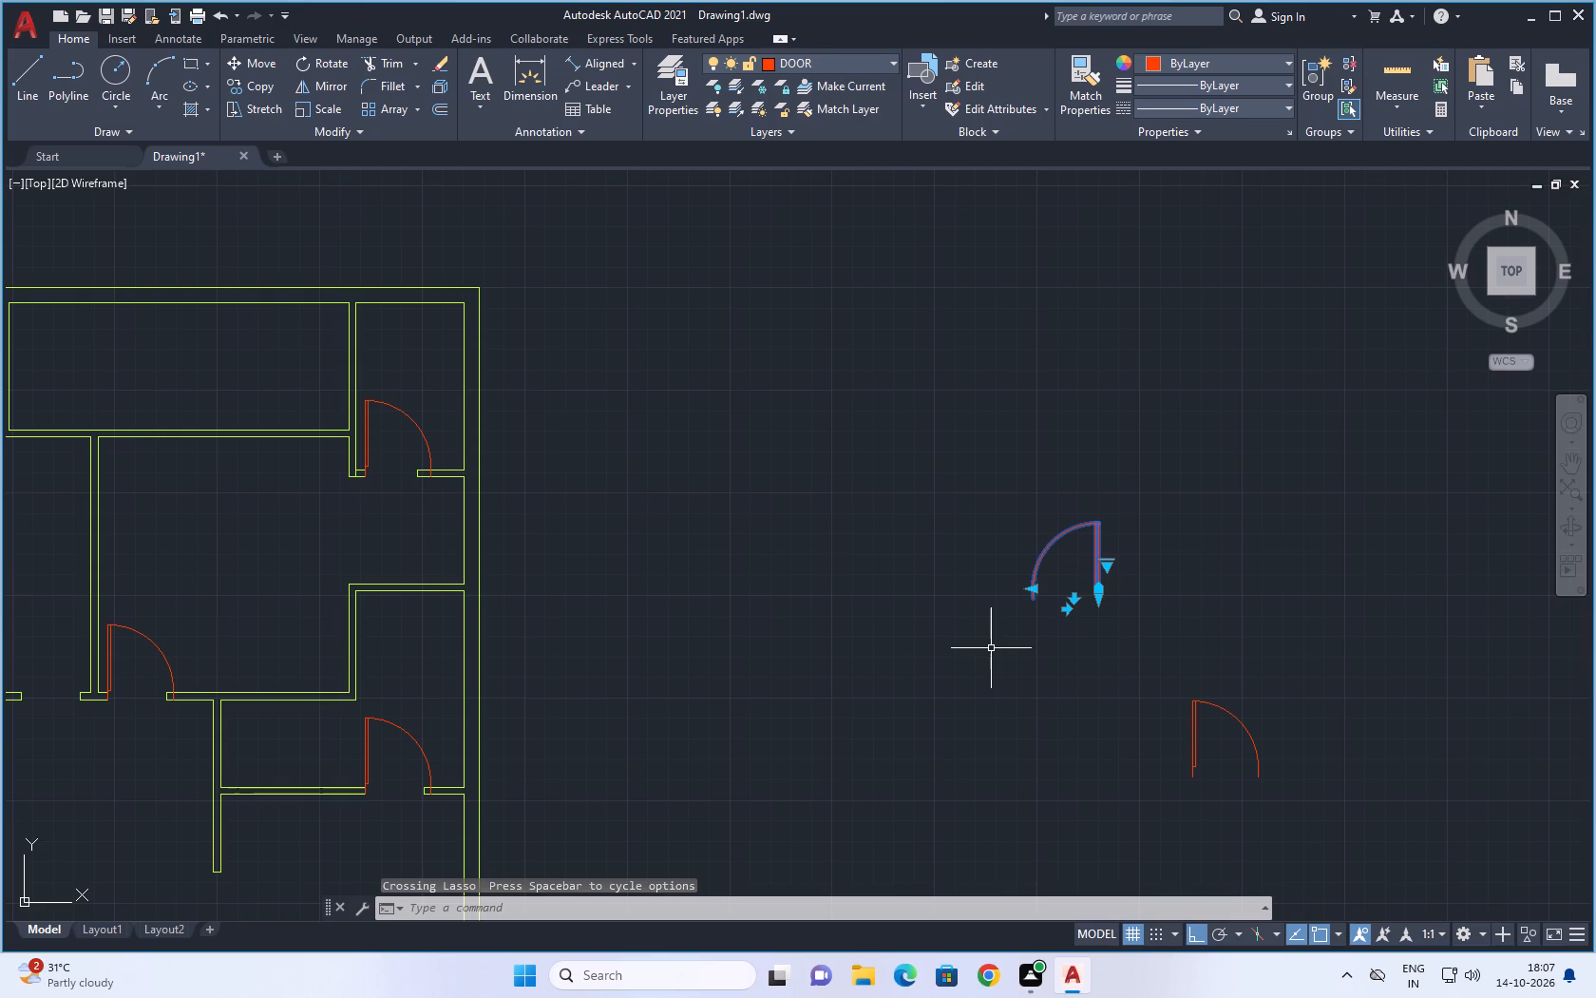
pyautogui.write('CO')
pyautogui.press('space')
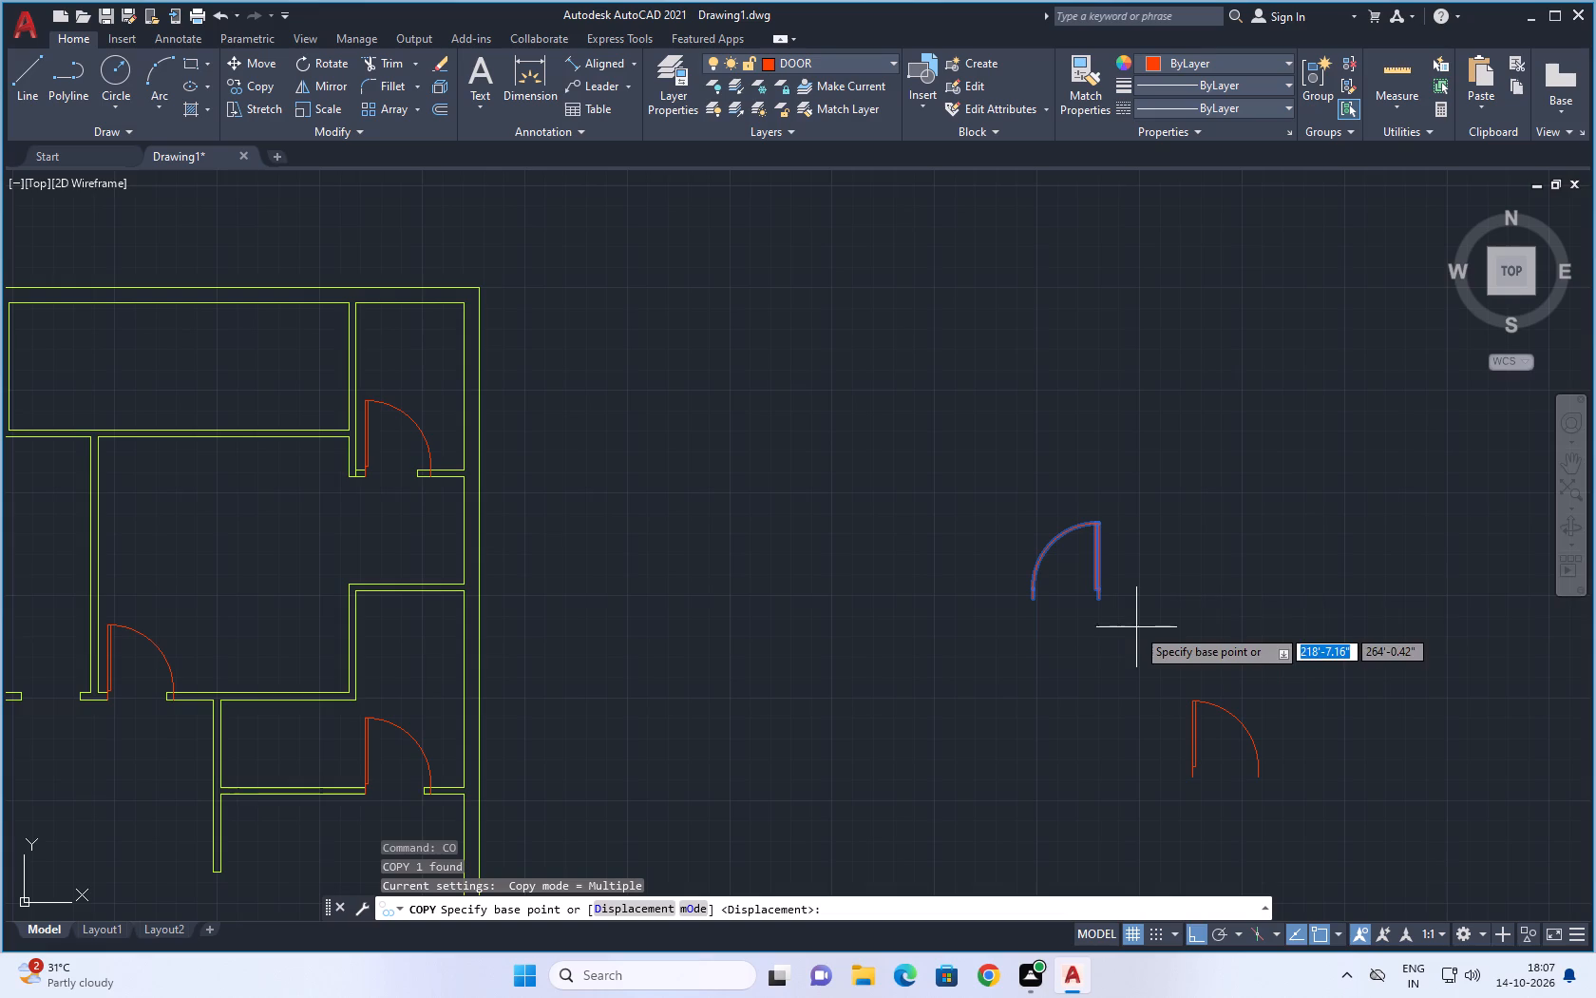
pyautogui.scroll(3, 1138, 597)
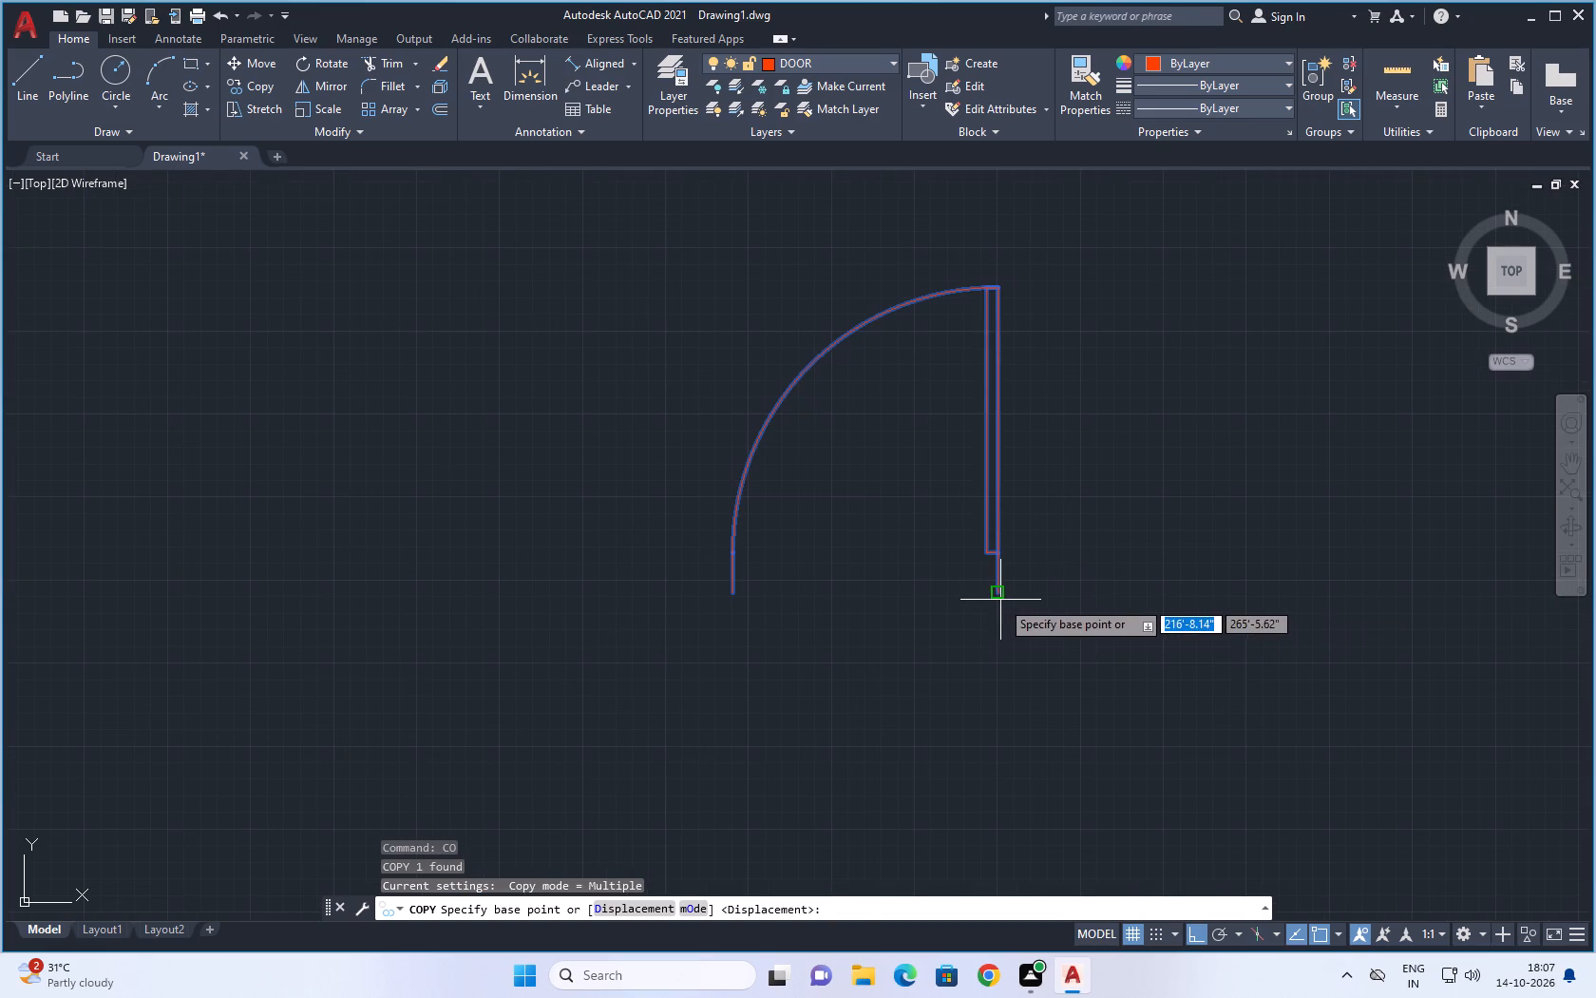
pyautogui.click(1000, 600)
pyautogui.scroll(-5, 609, 656)
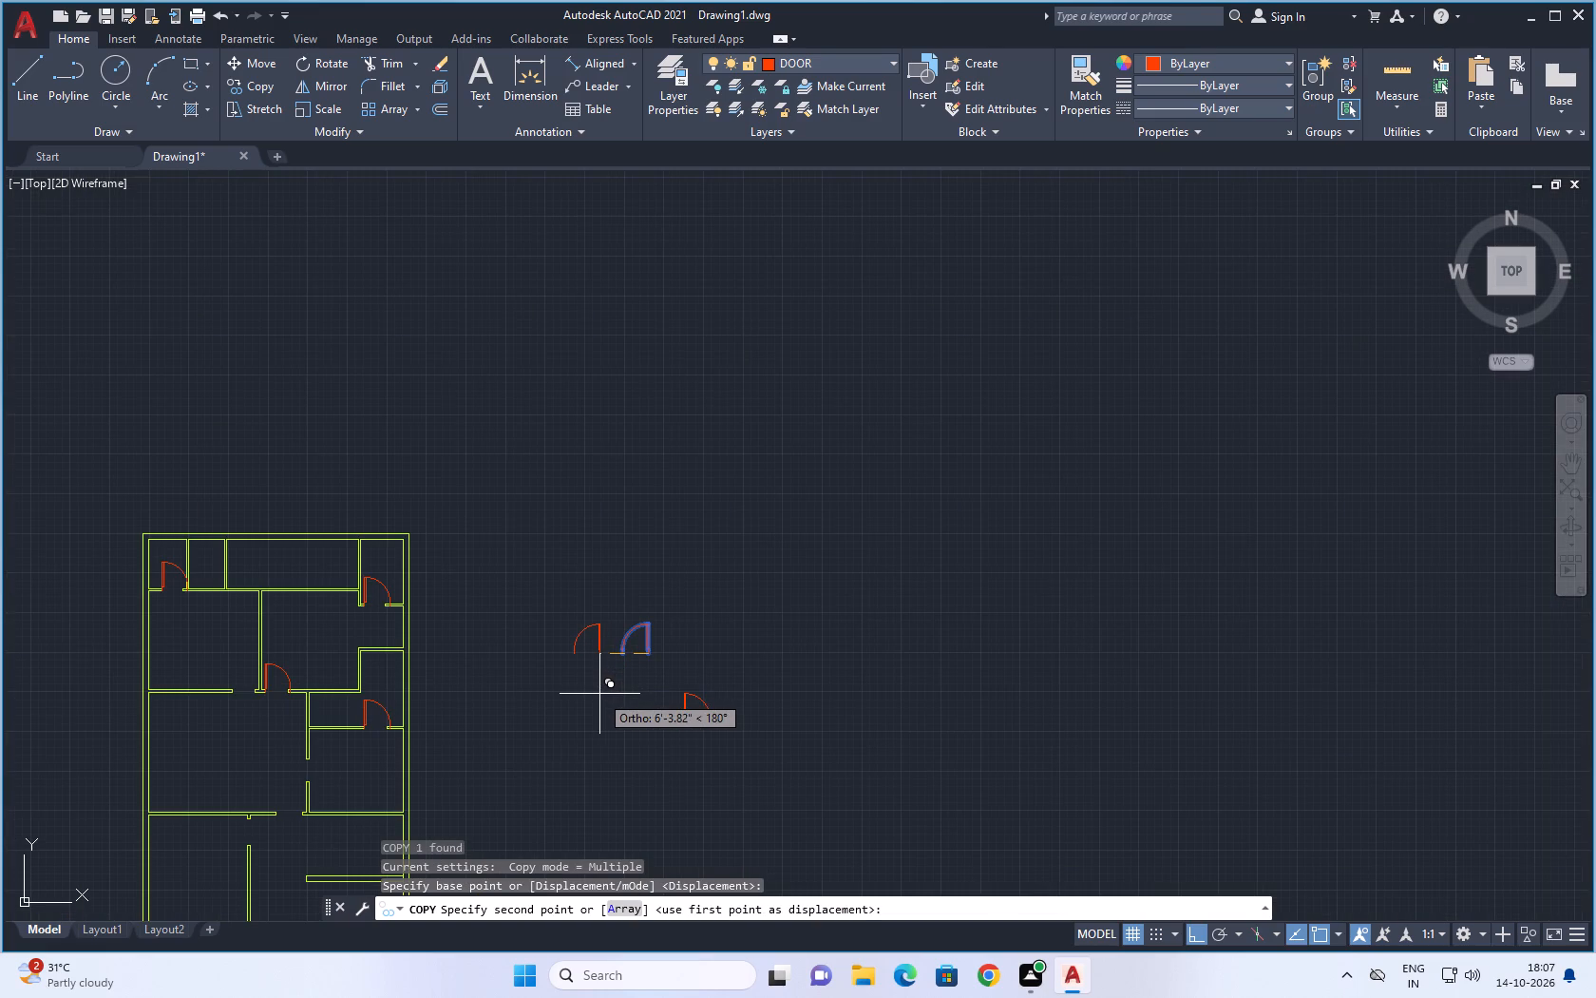
pyautogui.press('F8')
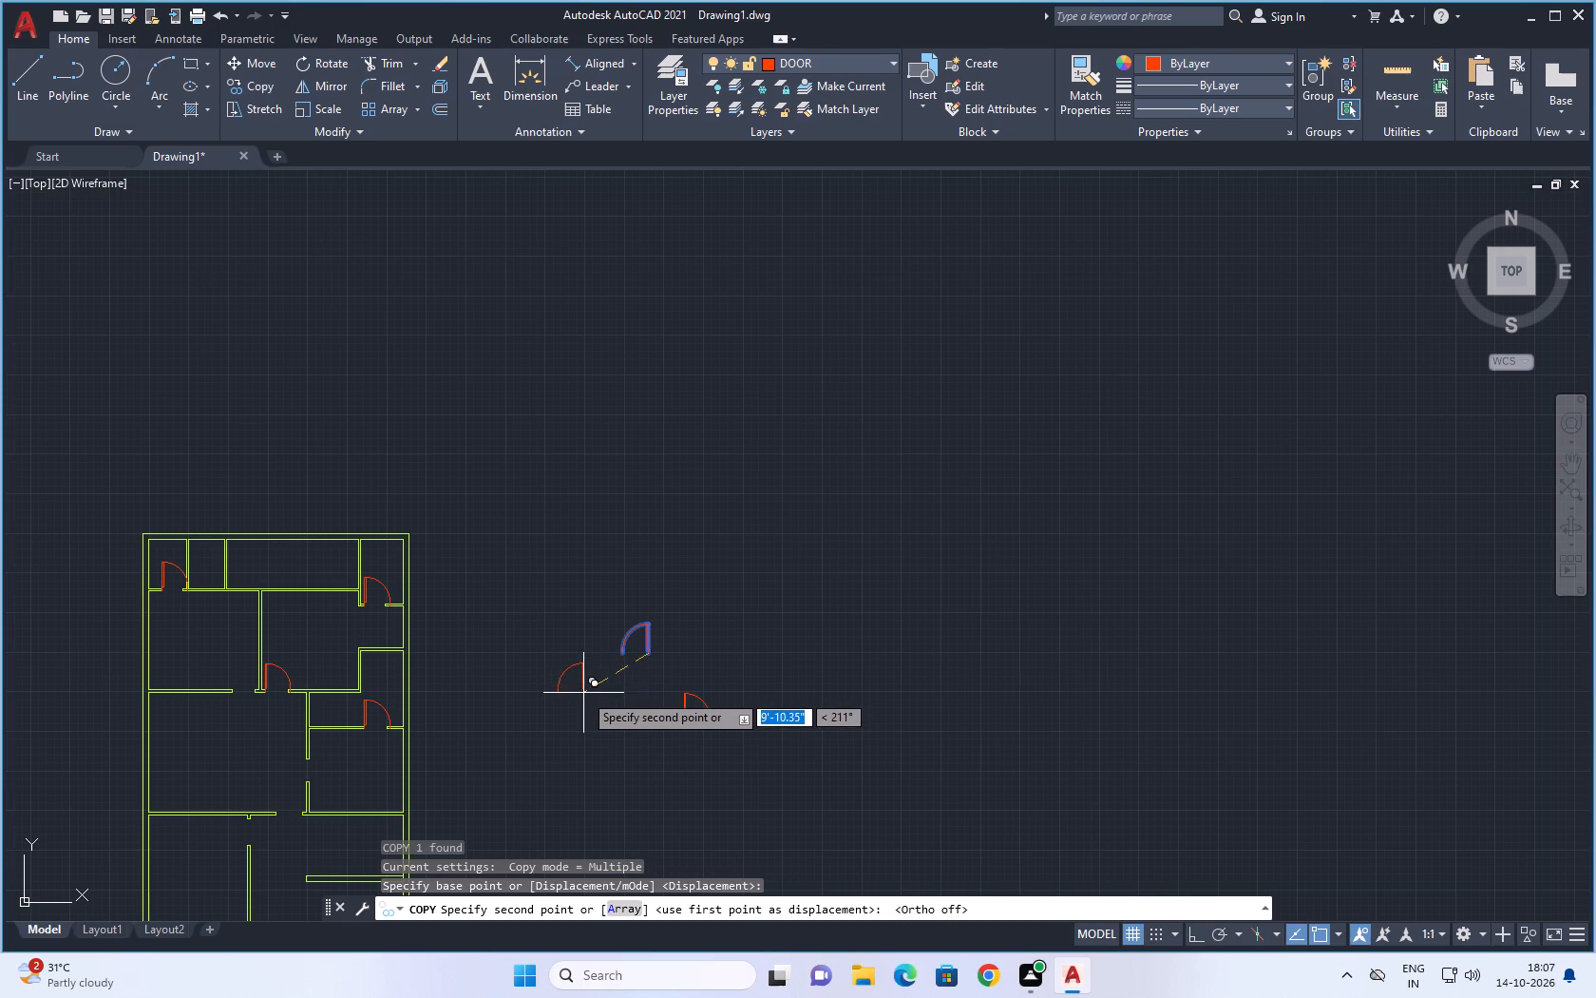
pyautogui.scroll(-1, 582, 692)
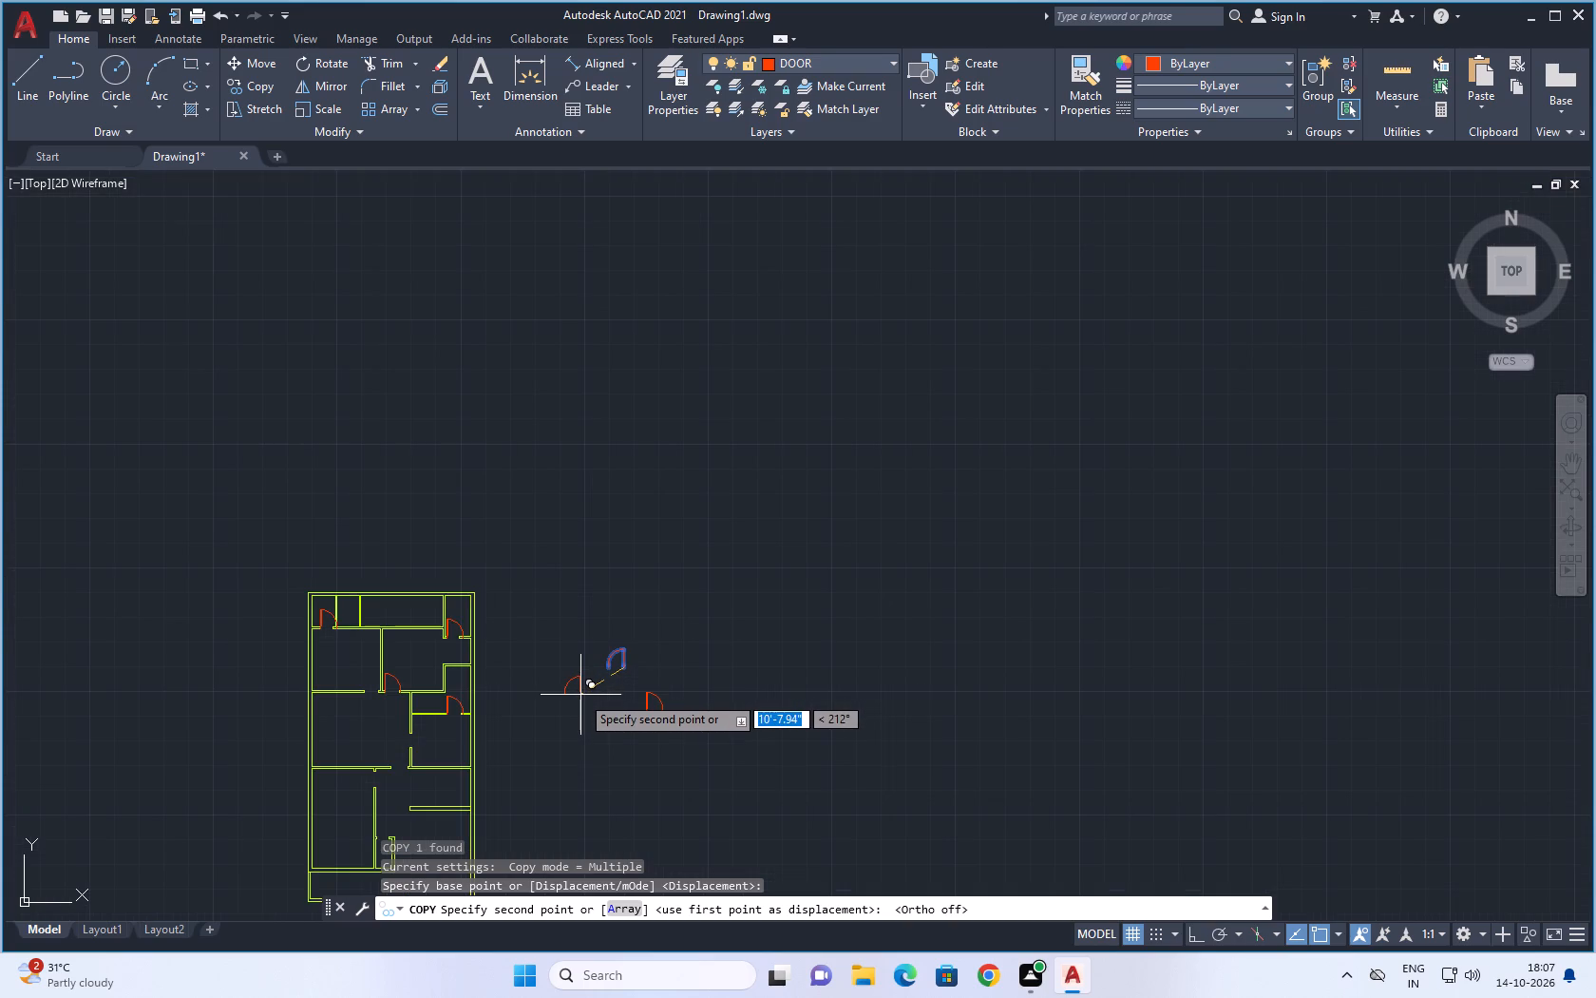
pyautogui.scroll(1, 580, 690)
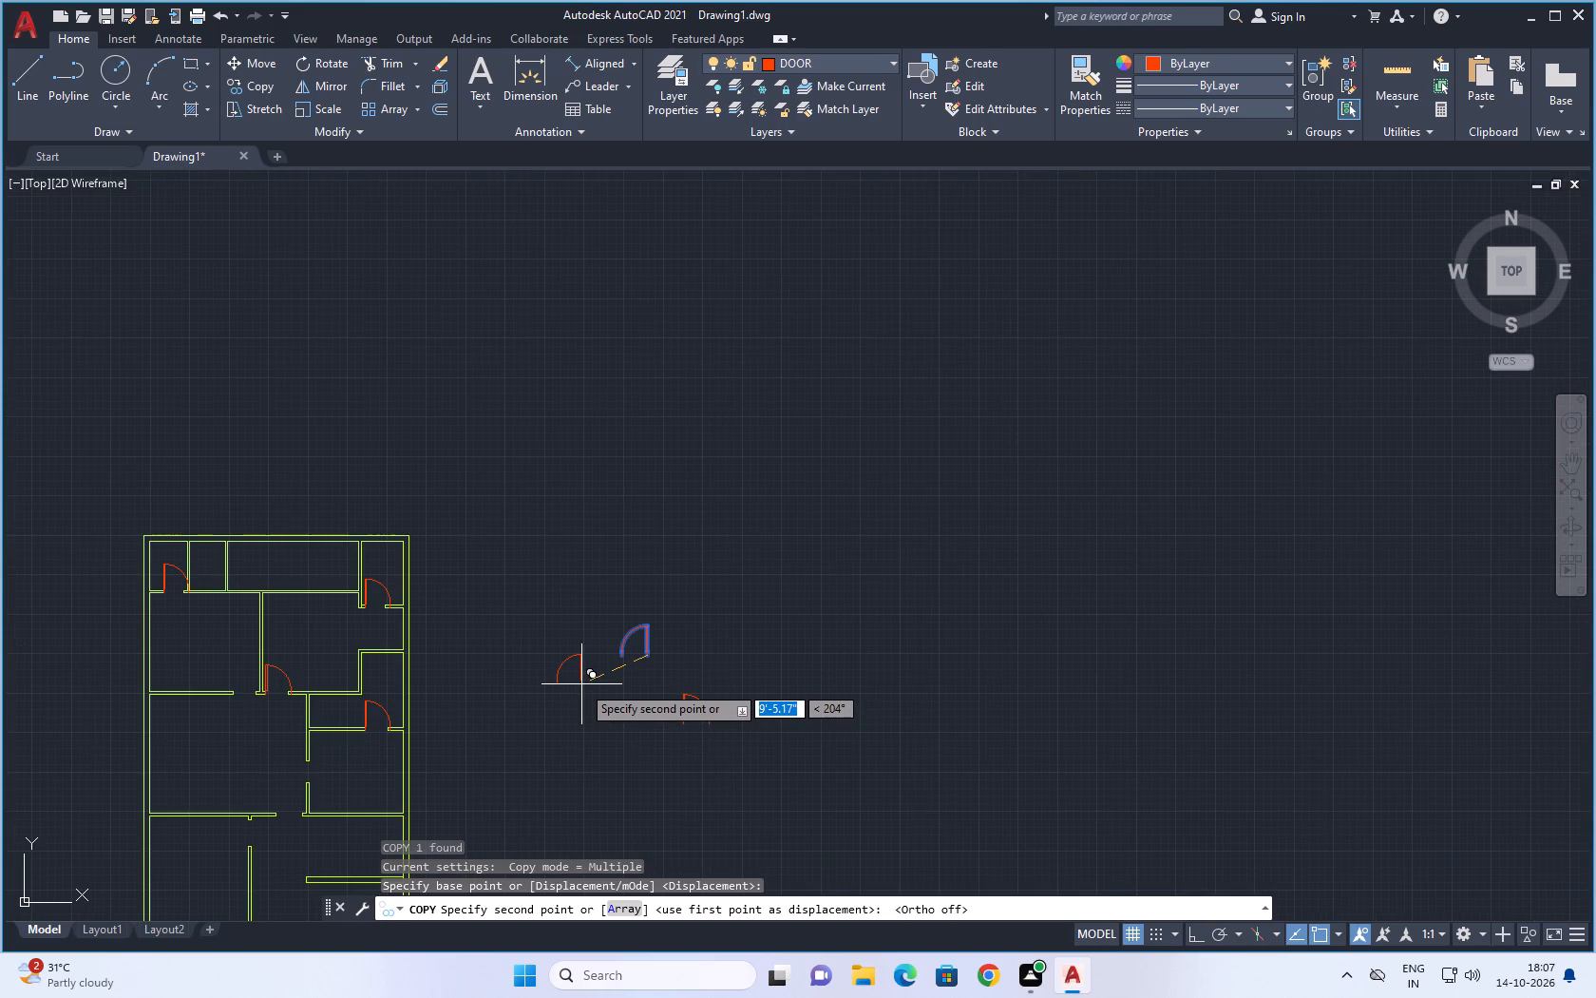
pyautogui.scroll(1, 581, 684)
pyautogui.moveTo(590, 676); pyautogui.dragTo(714, 624, button='middle')
pyautogui.scroll(1, 567, 607)
pyautogui.moveTo(552, 622); pyautogui.dragTo(1064, 511, button='middle')
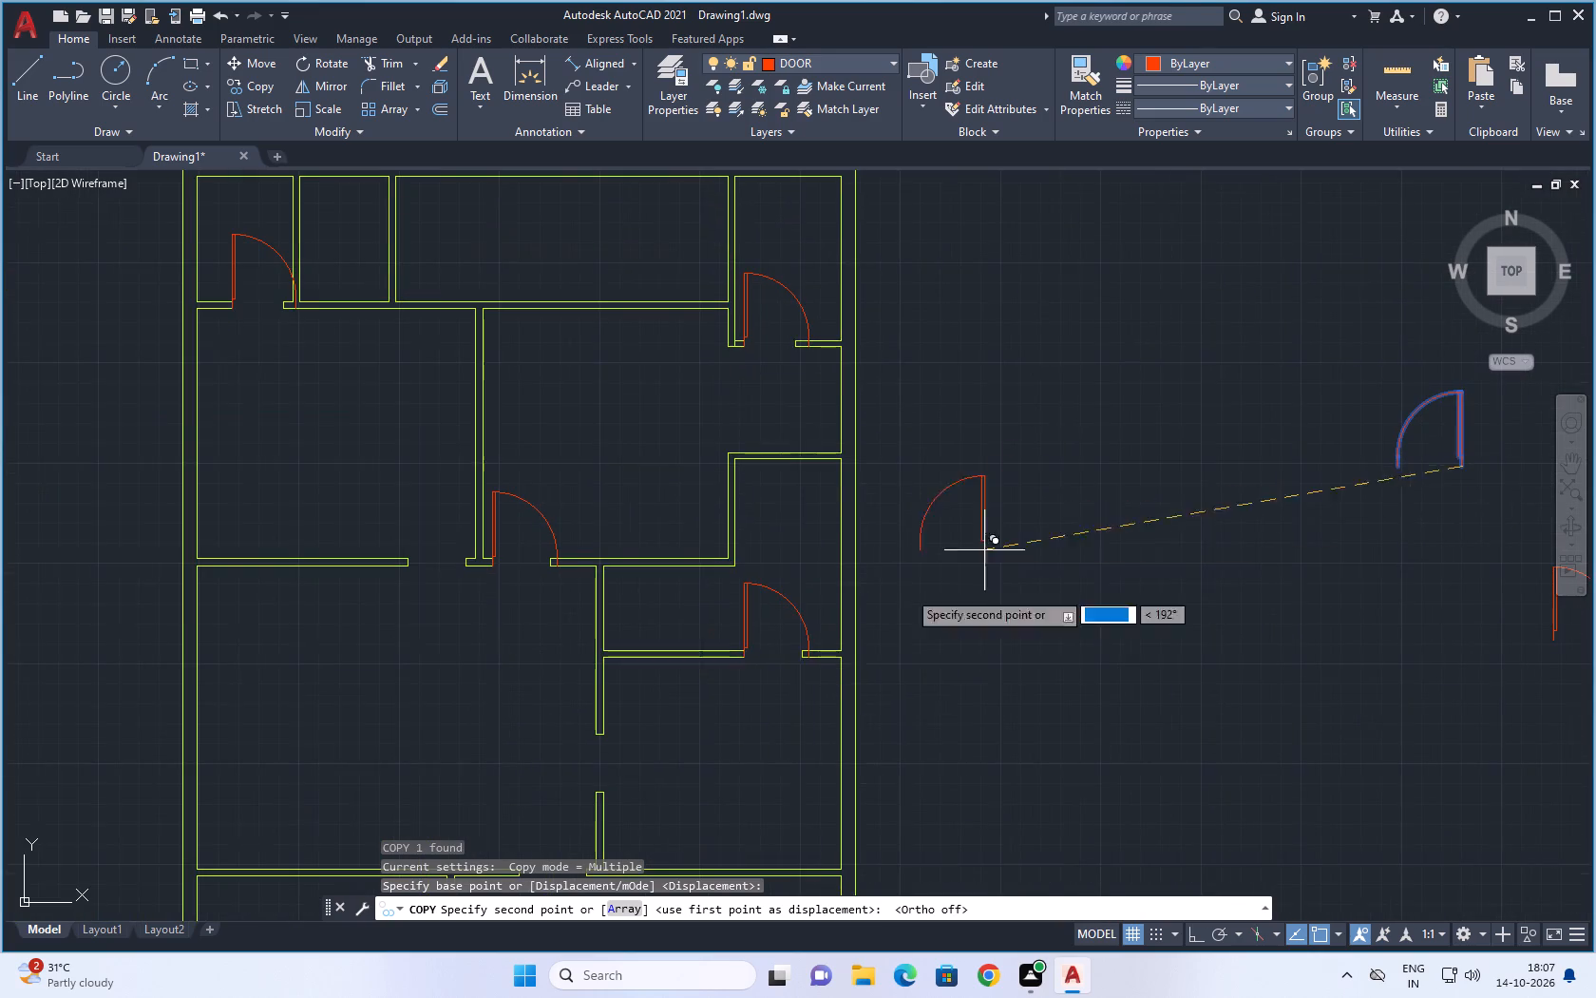
pyautogui.scroll(5, 458, 547)
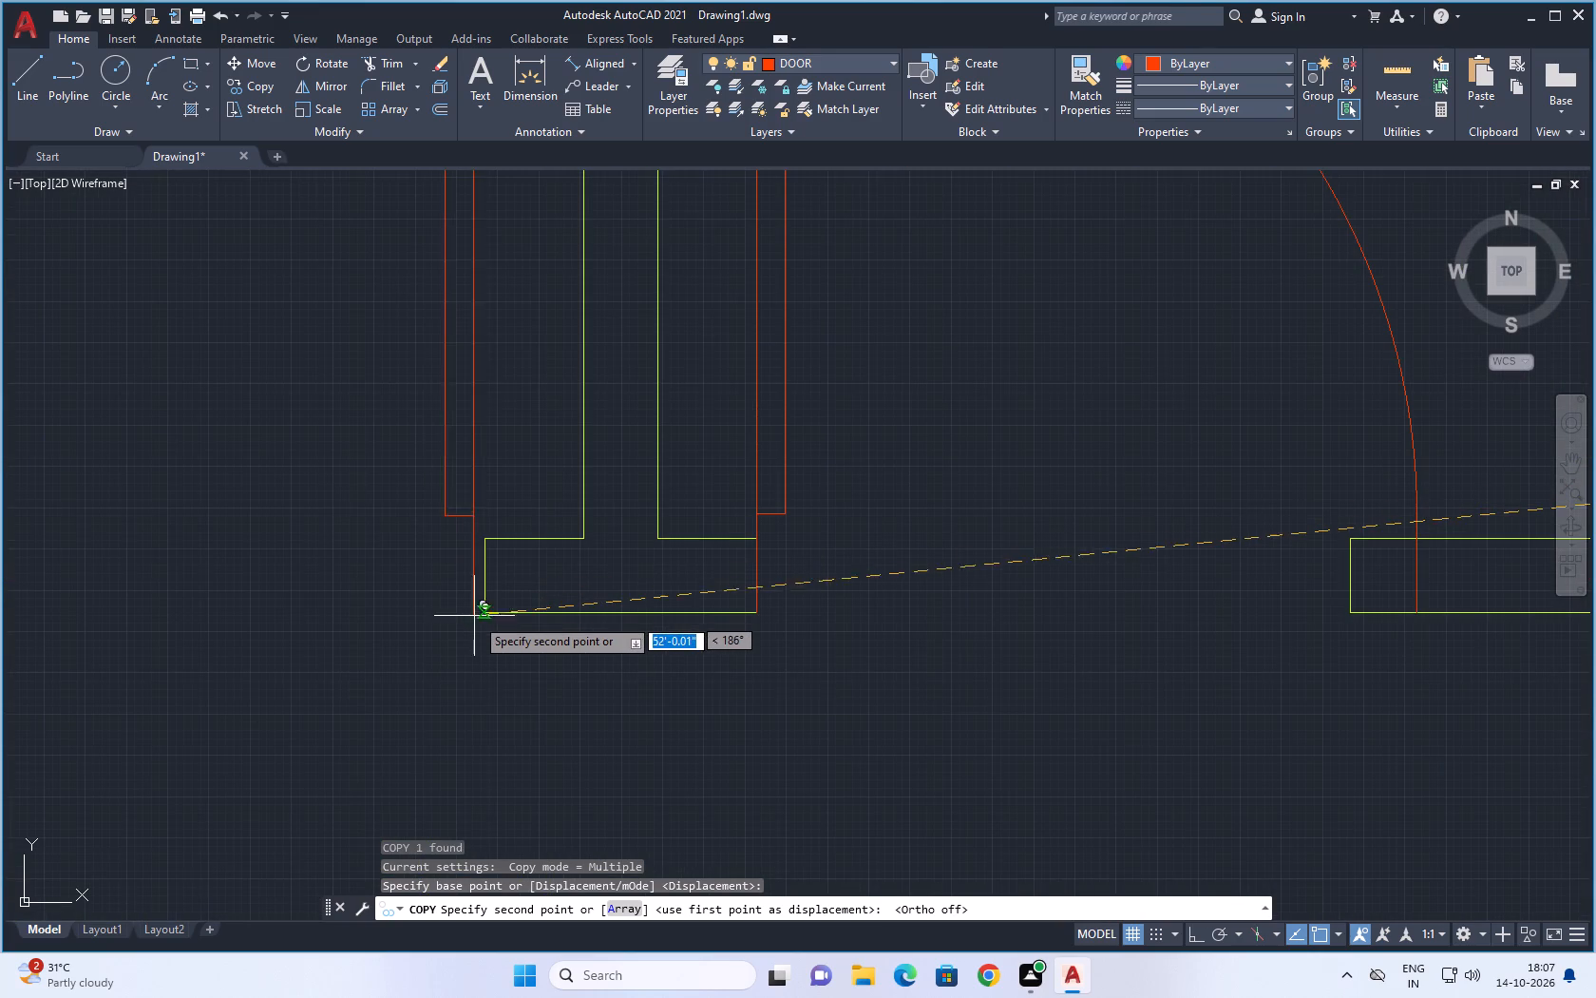
pyautogui.click(484, 619)
pyautogui.scroll(-5, 390, 662)
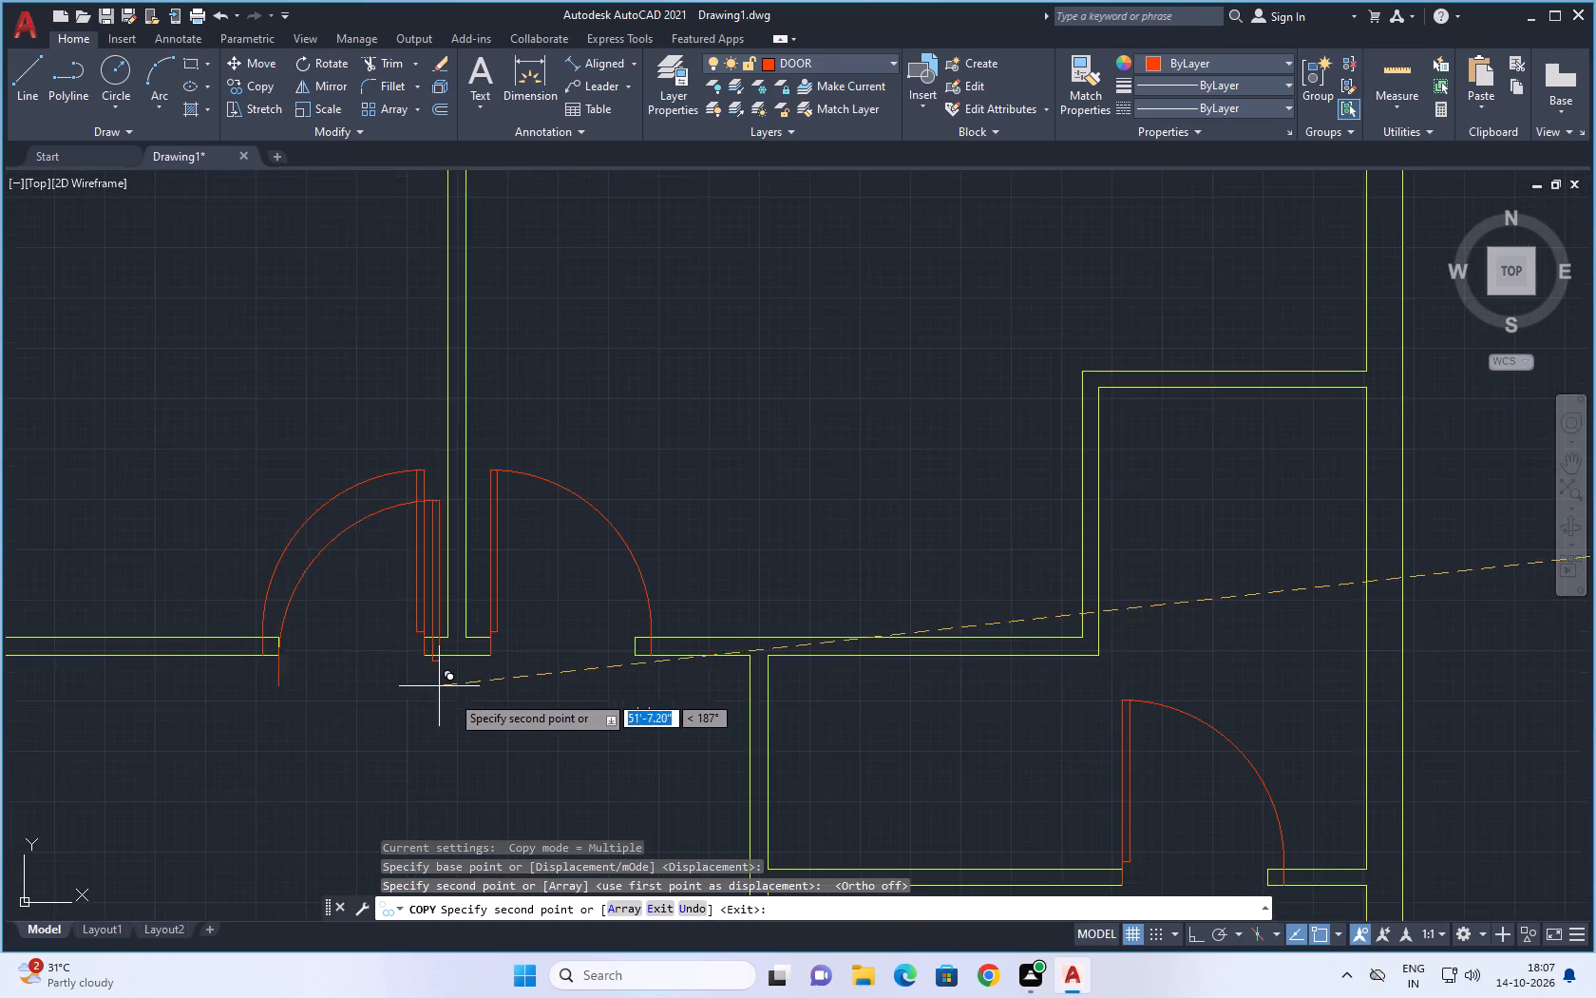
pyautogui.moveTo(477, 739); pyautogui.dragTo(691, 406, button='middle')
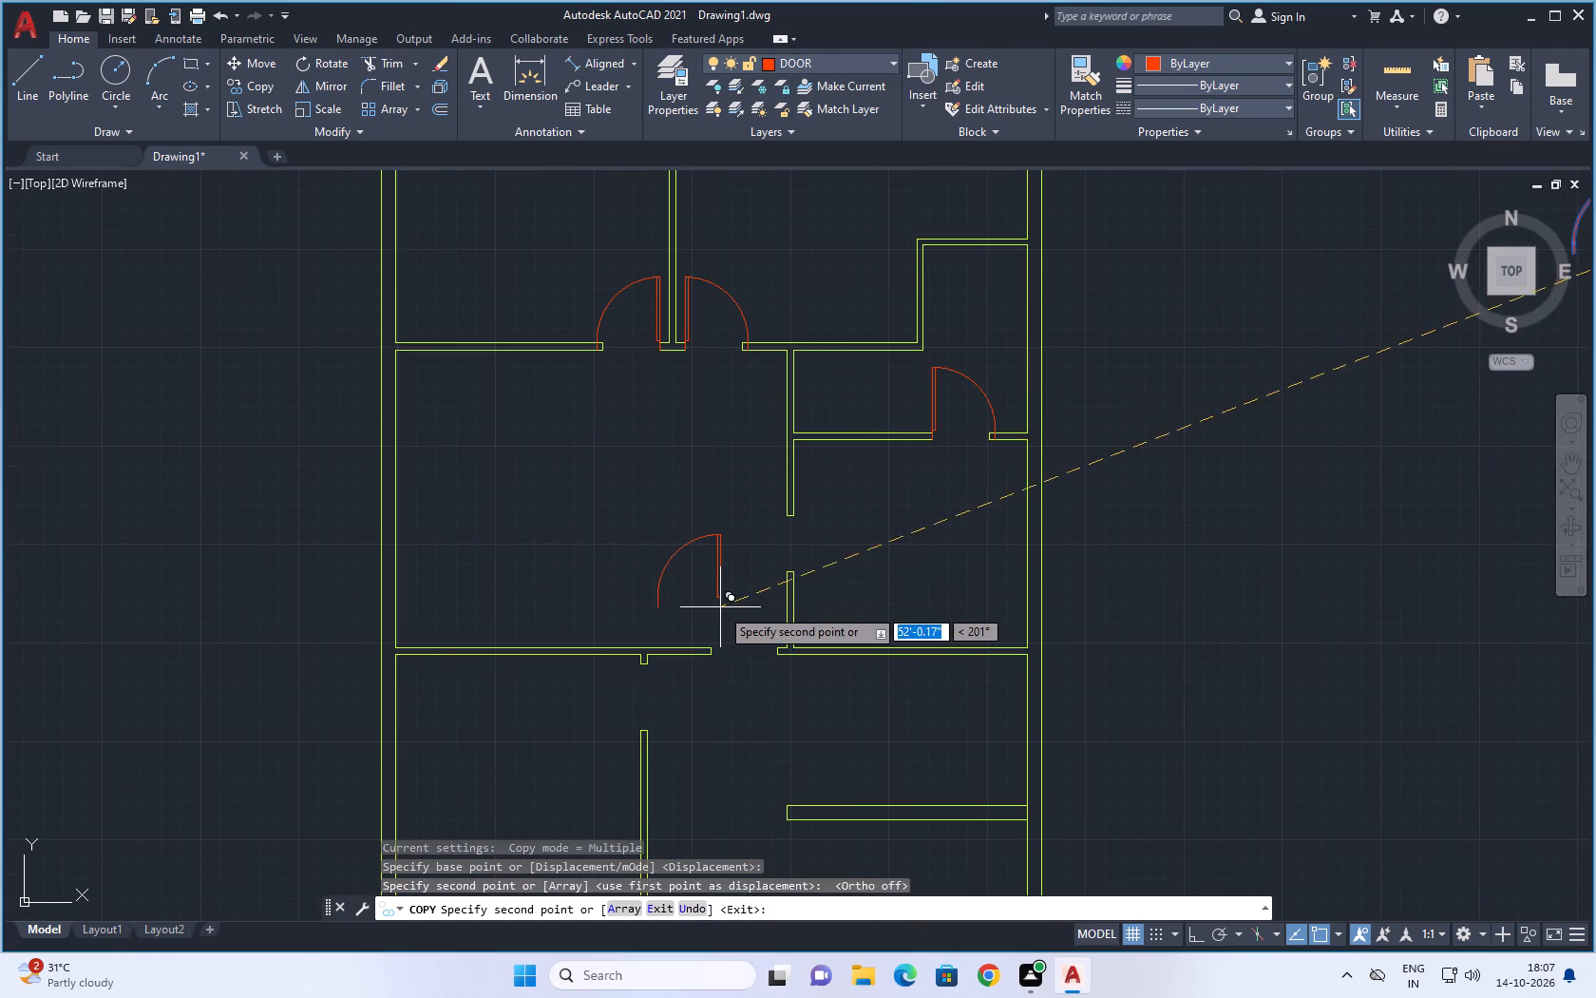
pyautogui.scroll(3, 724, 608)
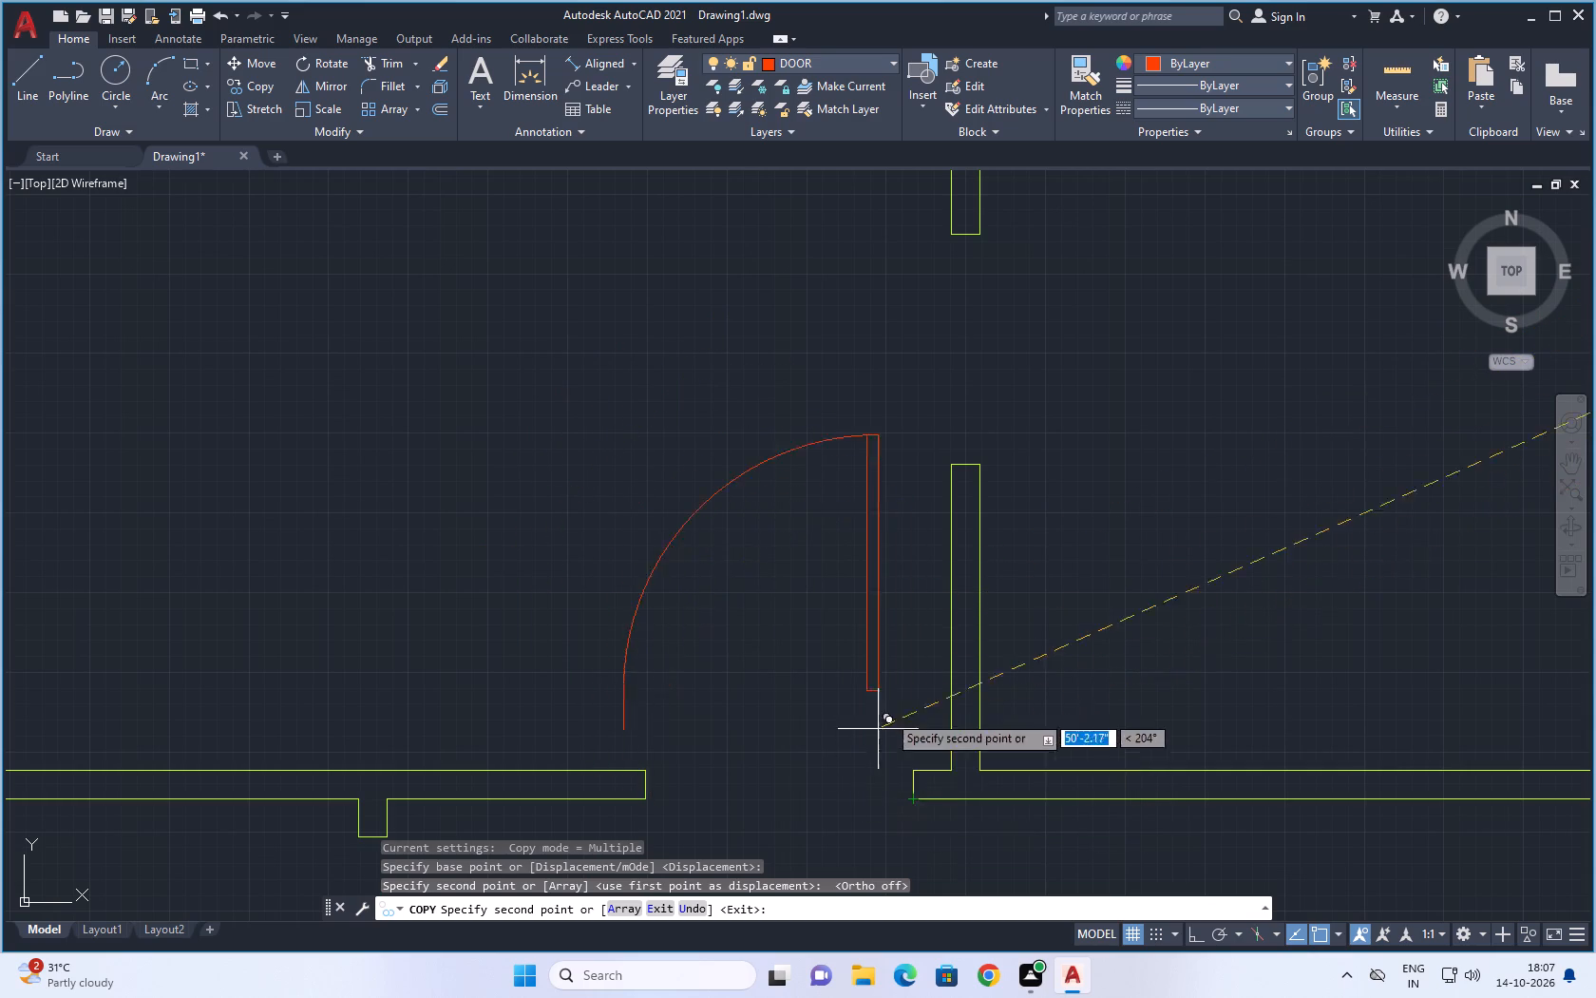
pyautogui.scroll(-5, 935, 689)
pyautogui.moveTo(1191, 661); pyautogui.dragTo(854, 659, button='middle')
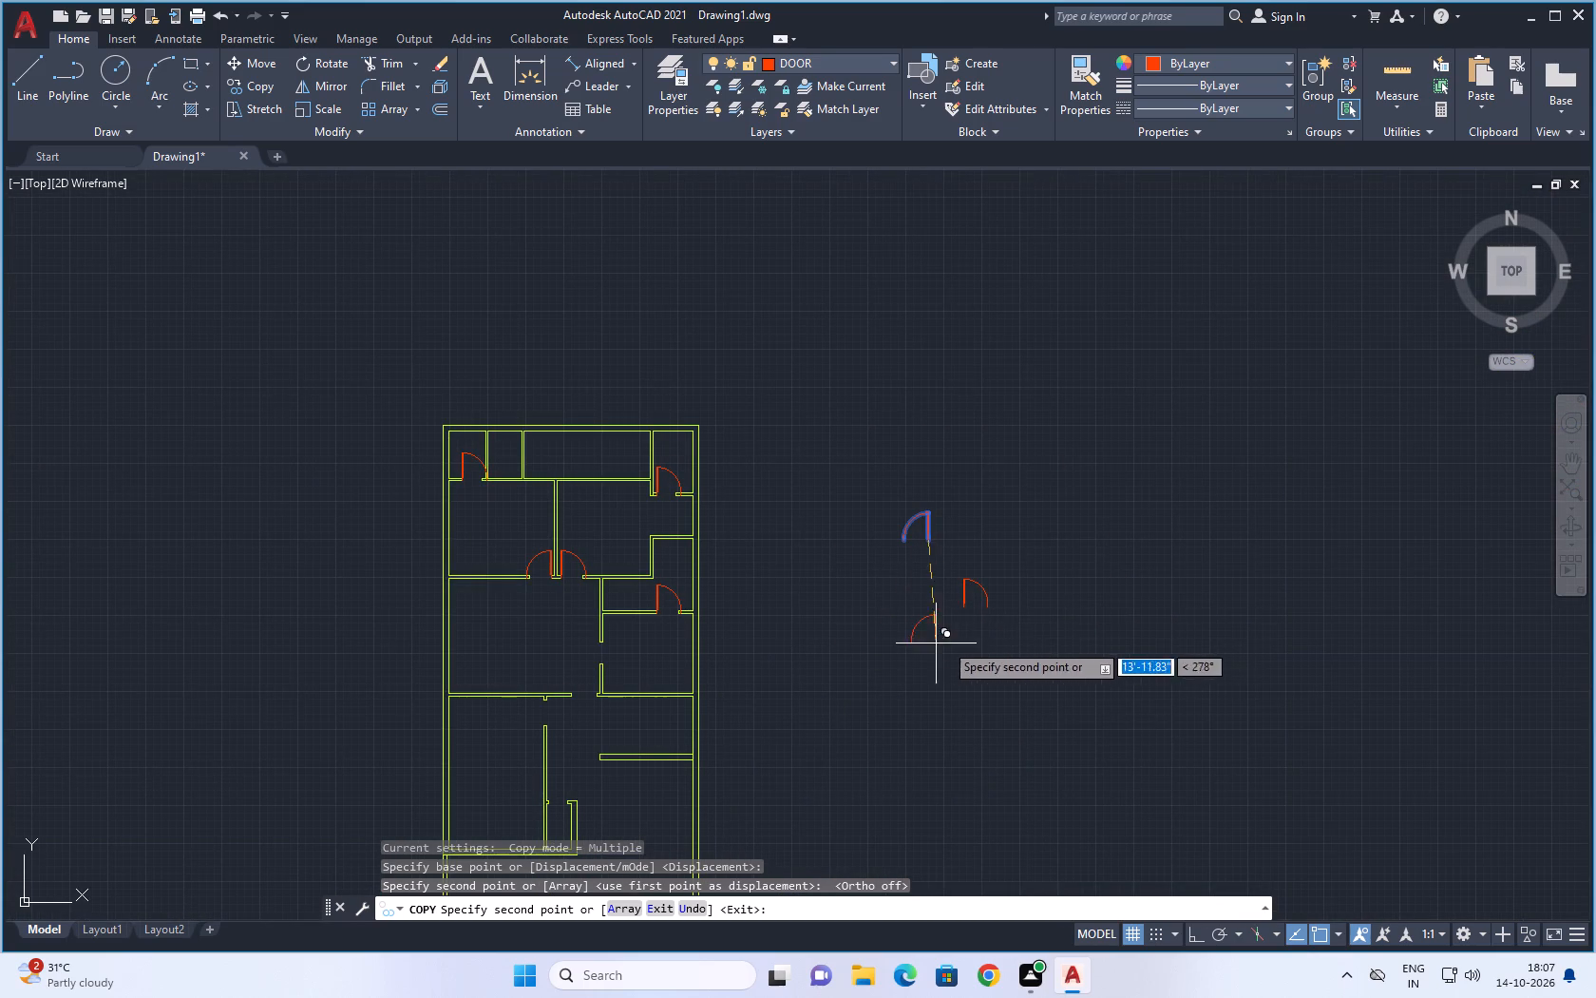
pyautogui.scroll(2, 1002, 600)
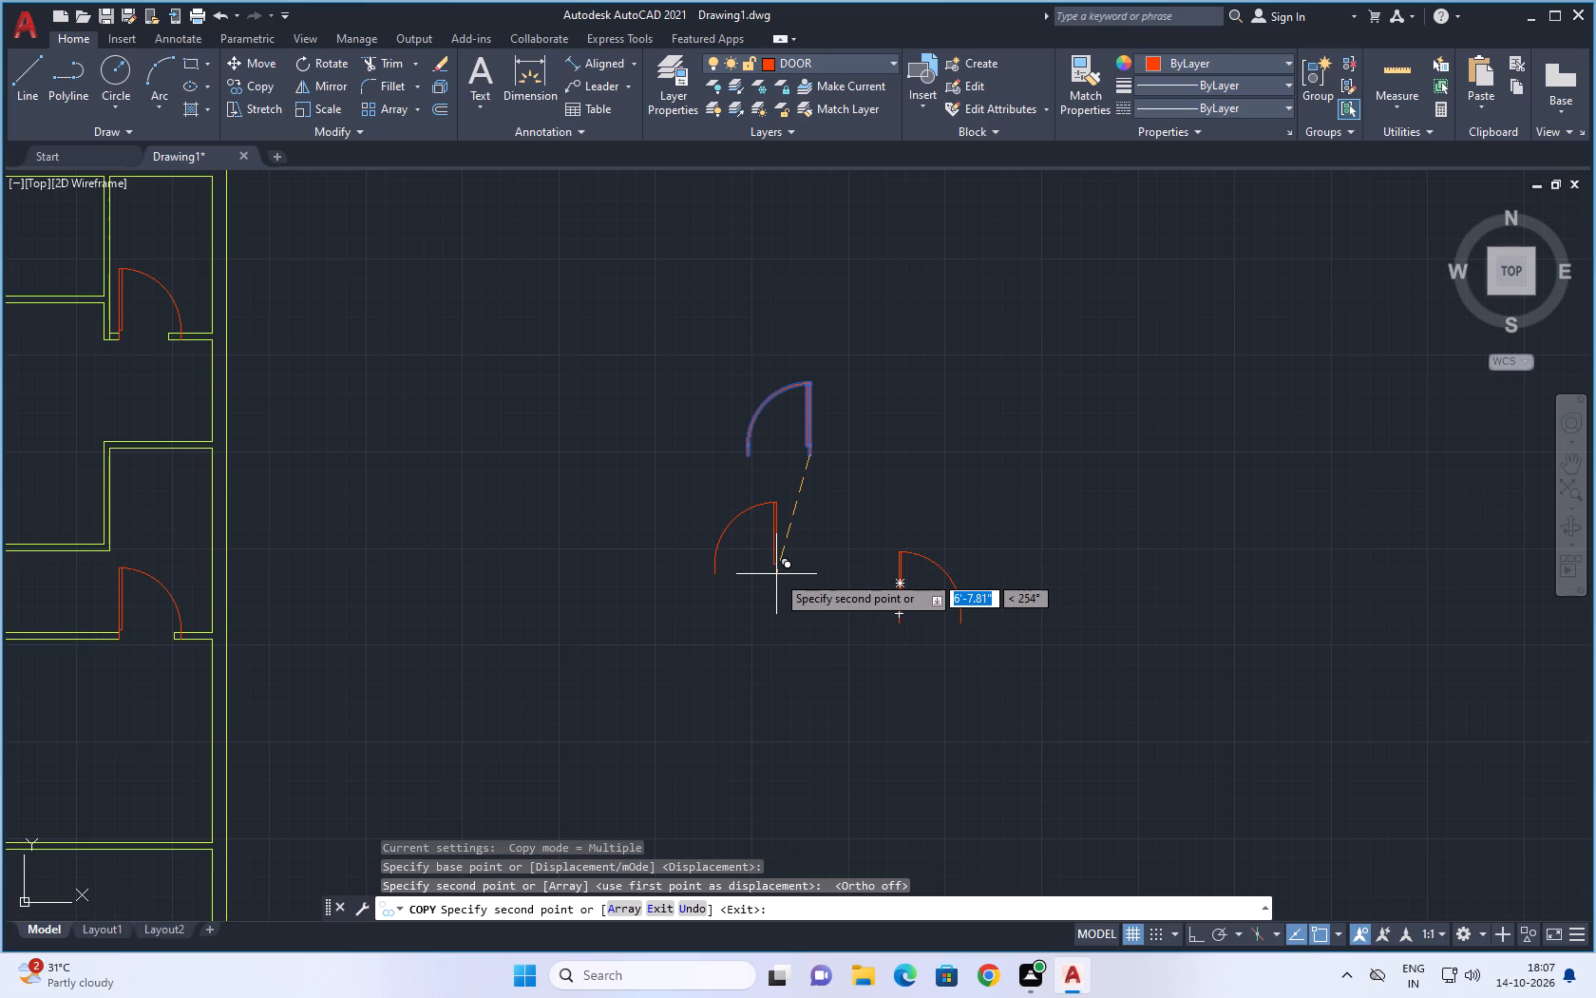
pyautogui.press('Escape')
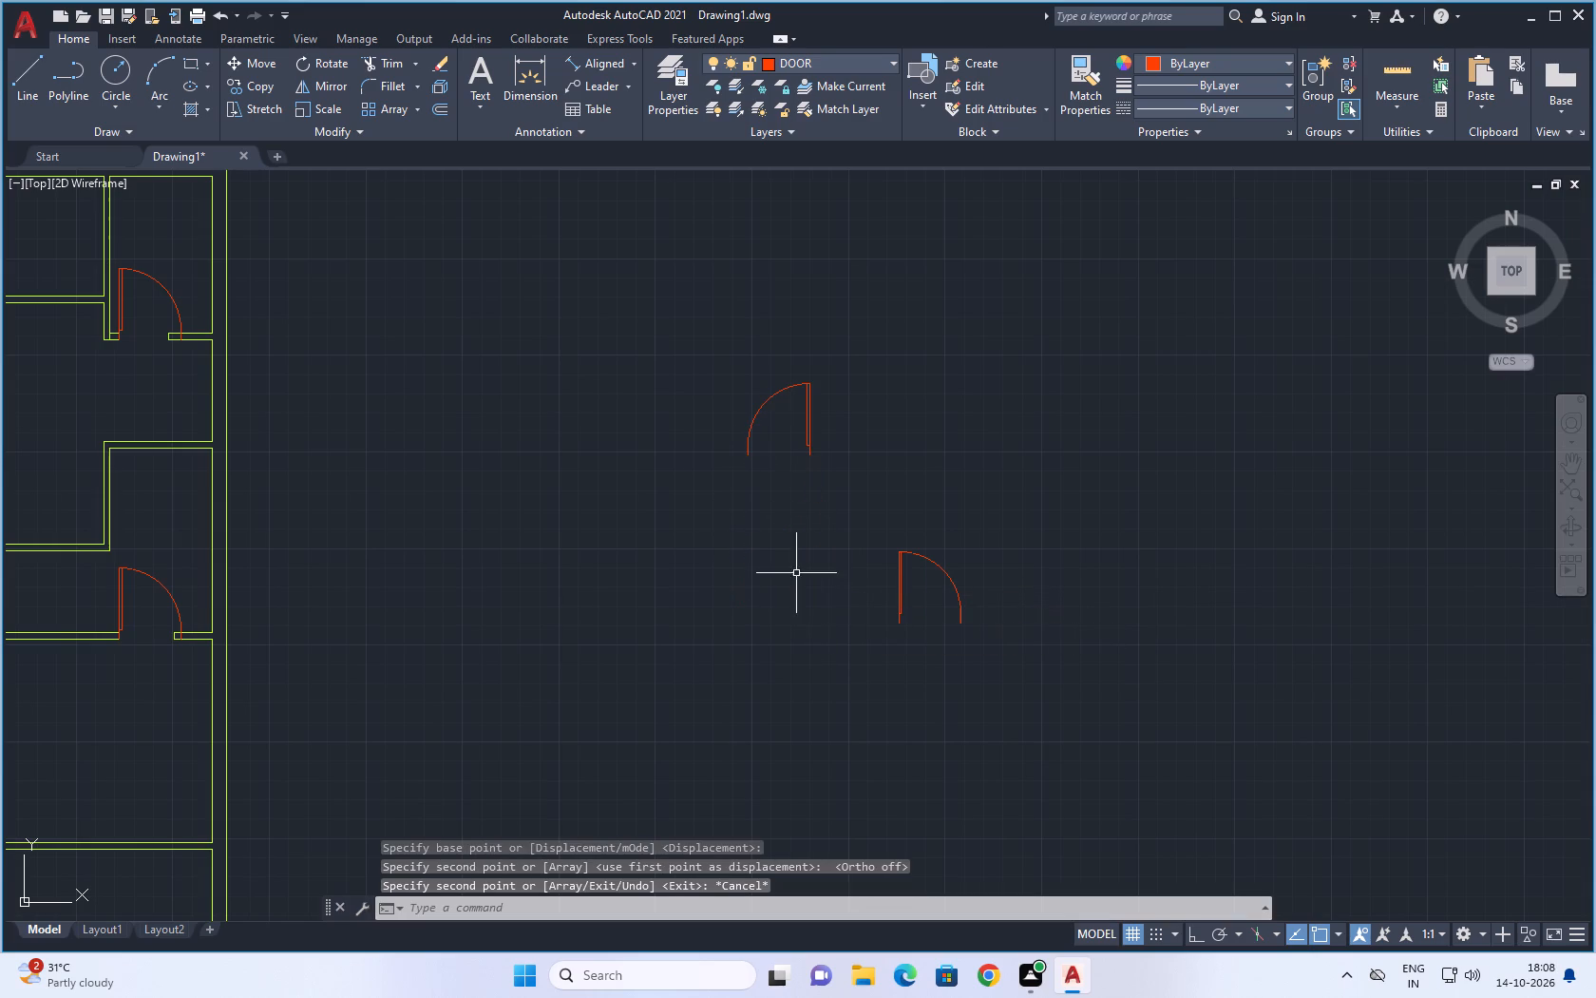
# Copy the mirrored door outside the plan from its lower latch-side endpoint to the original door's lower latch-side endpoint, forming a double door.
pyautogui.moveTo(655, 329); pyautogui.dragTo(750, 401)
pyautogui.click(910, 507)
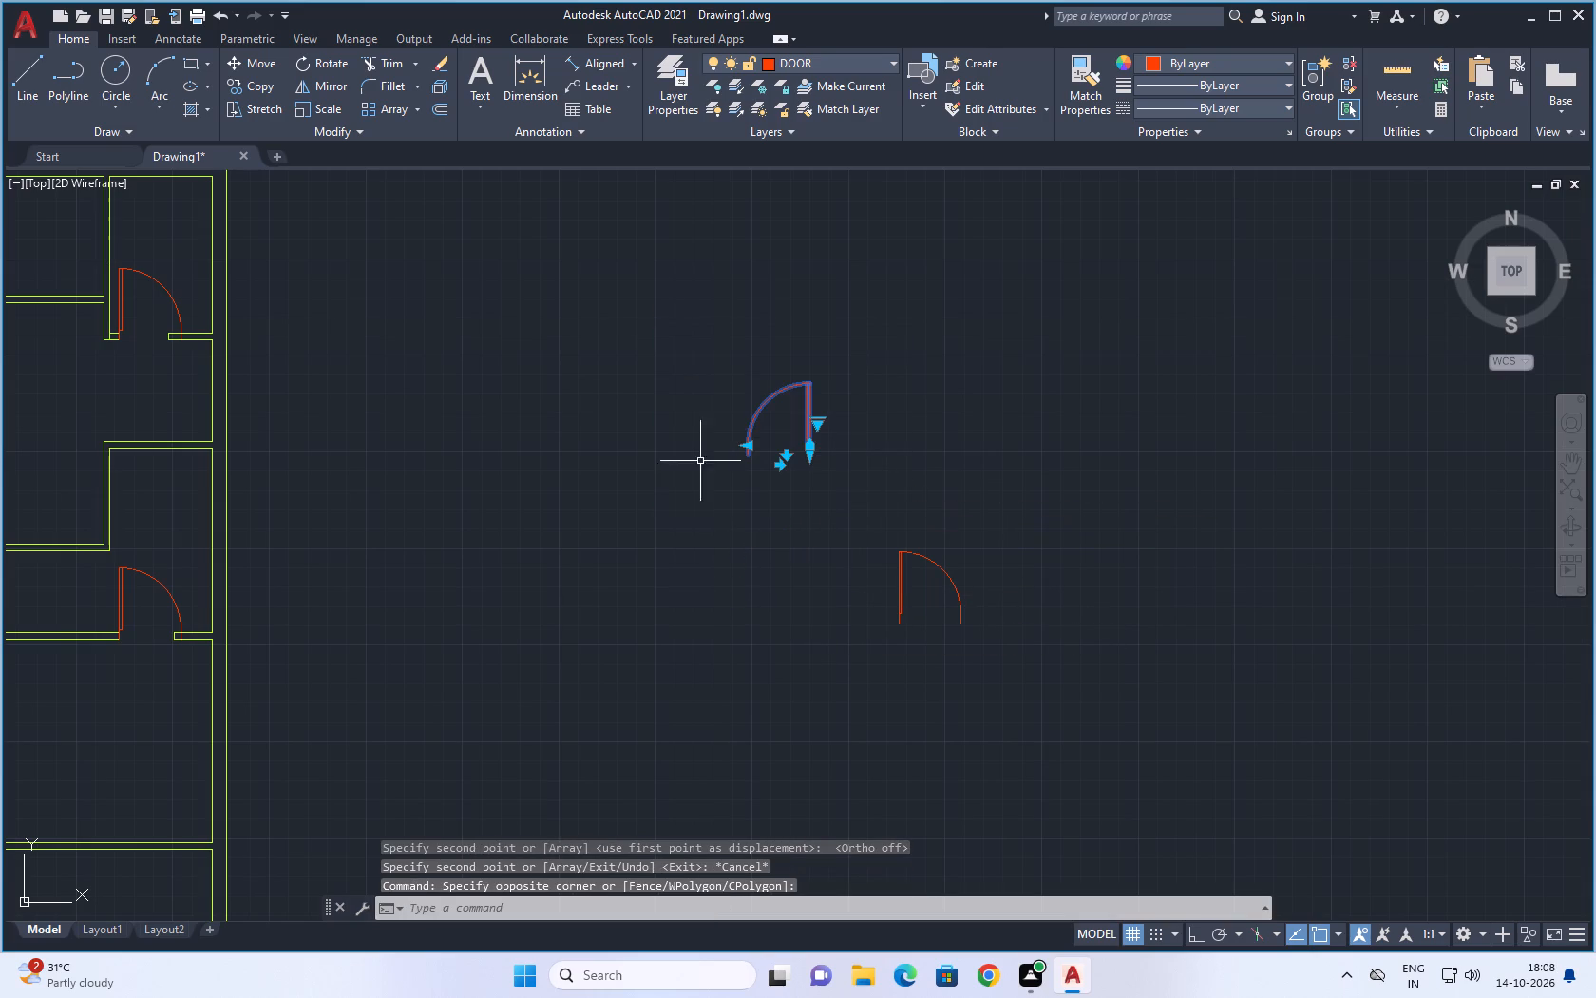
pyautogui.click(237, 86)
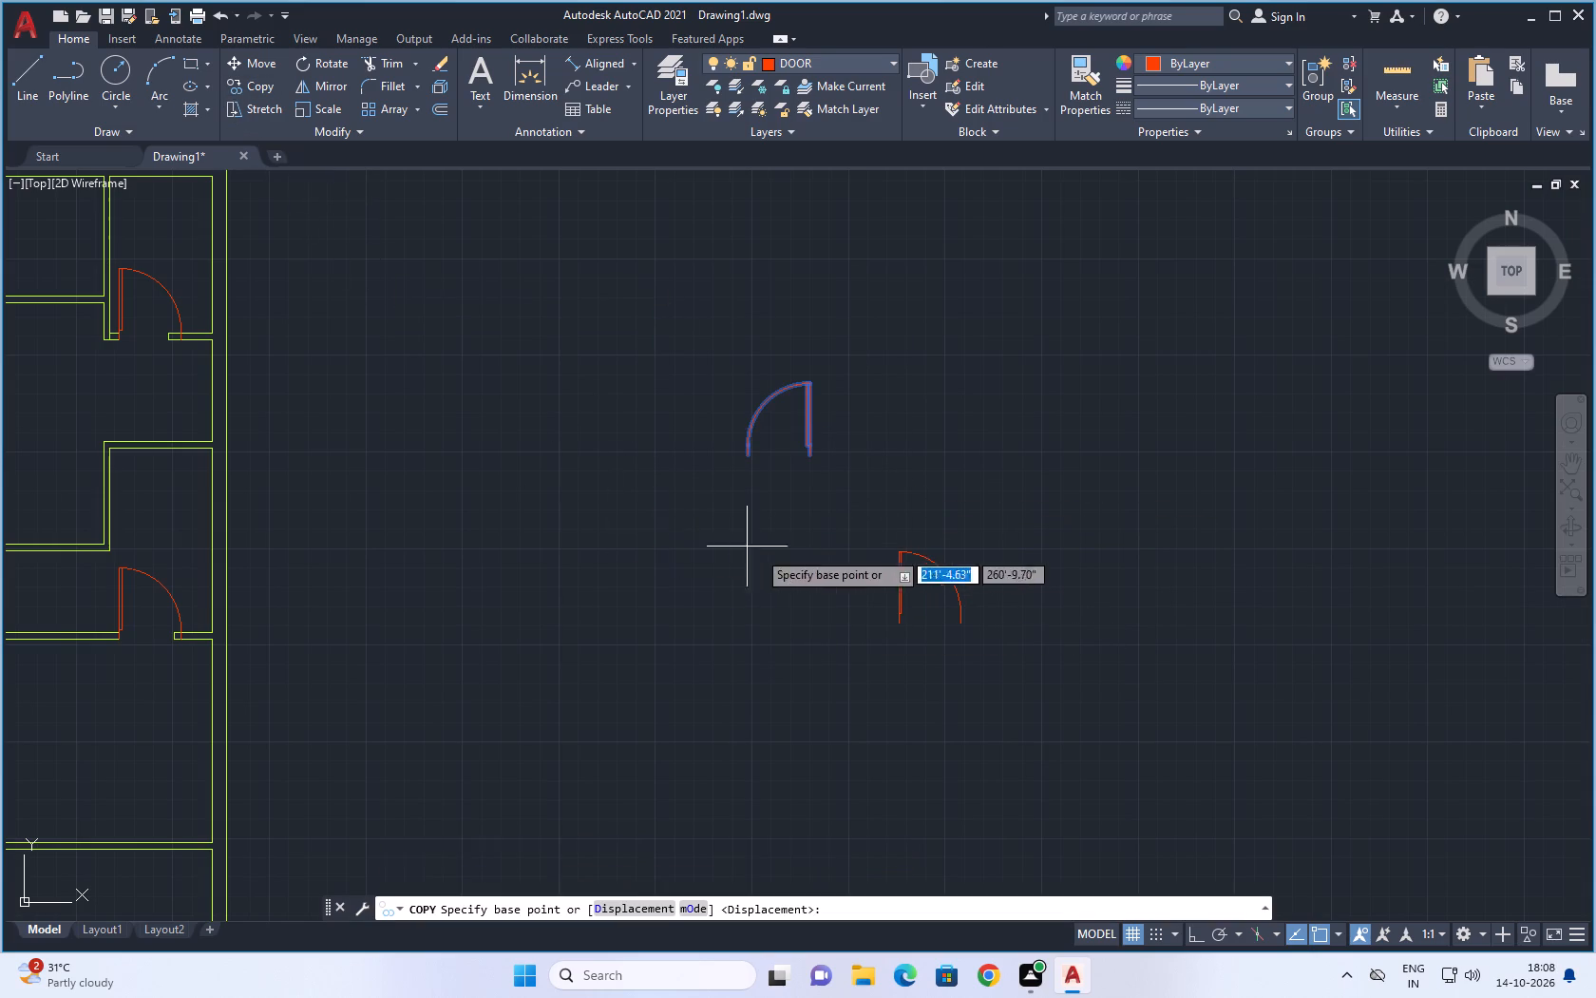
pyautogui.scroll(2, 769, 553)
pyautogui.click(703, 315)
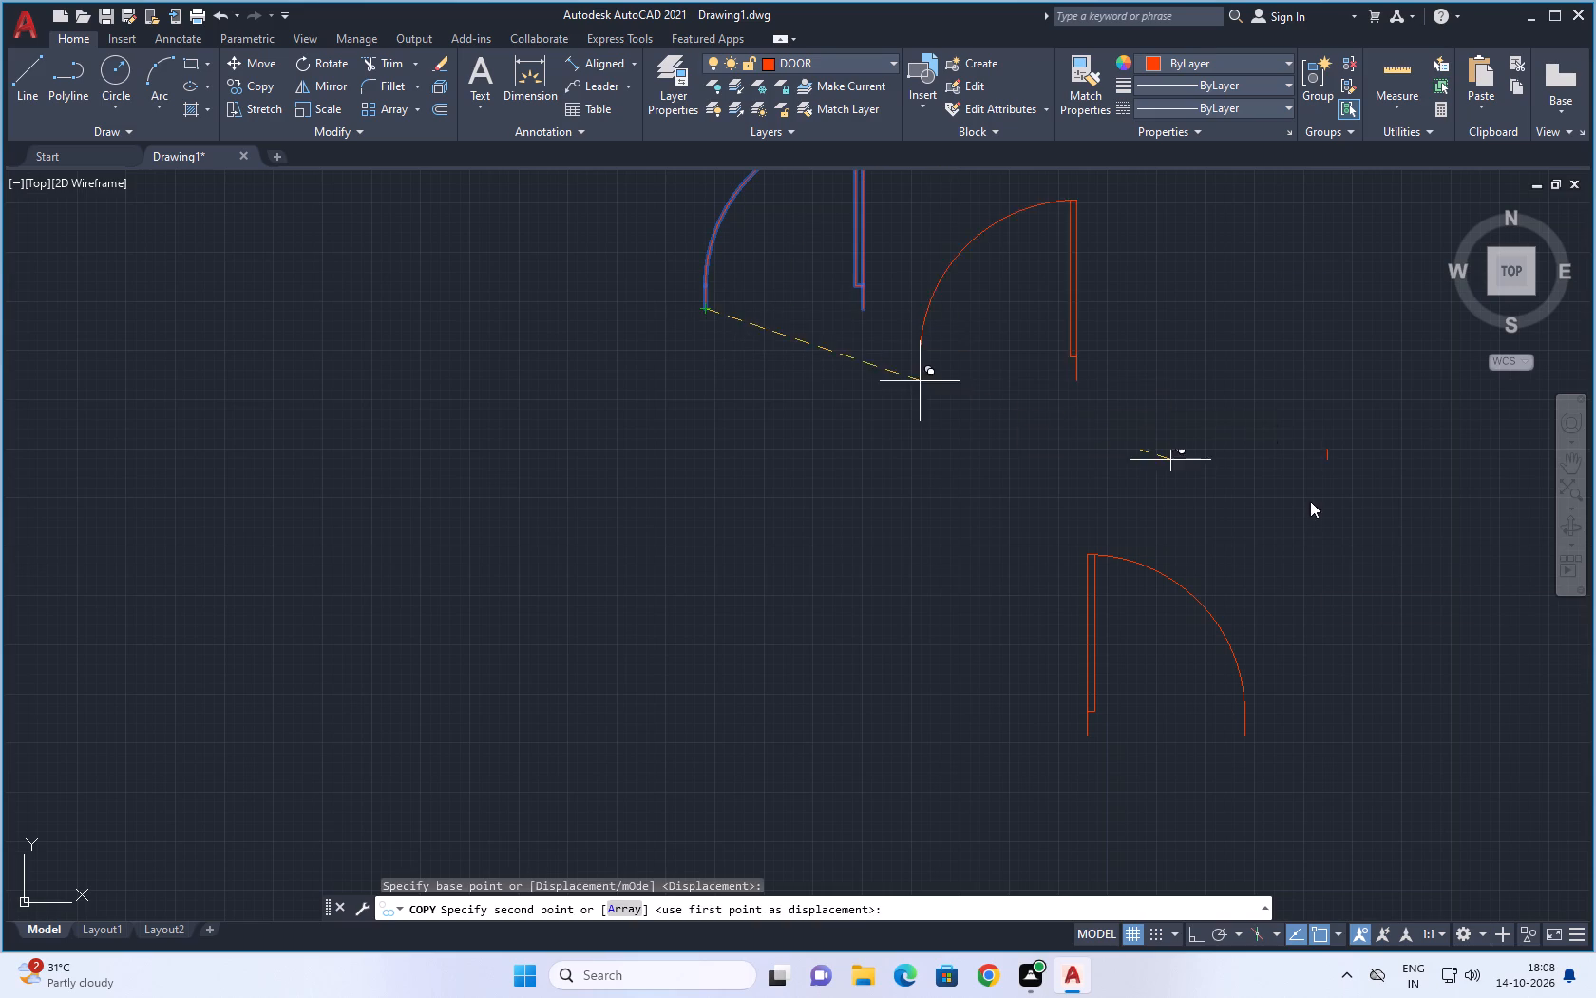
pyautogui.click(1245, 737)
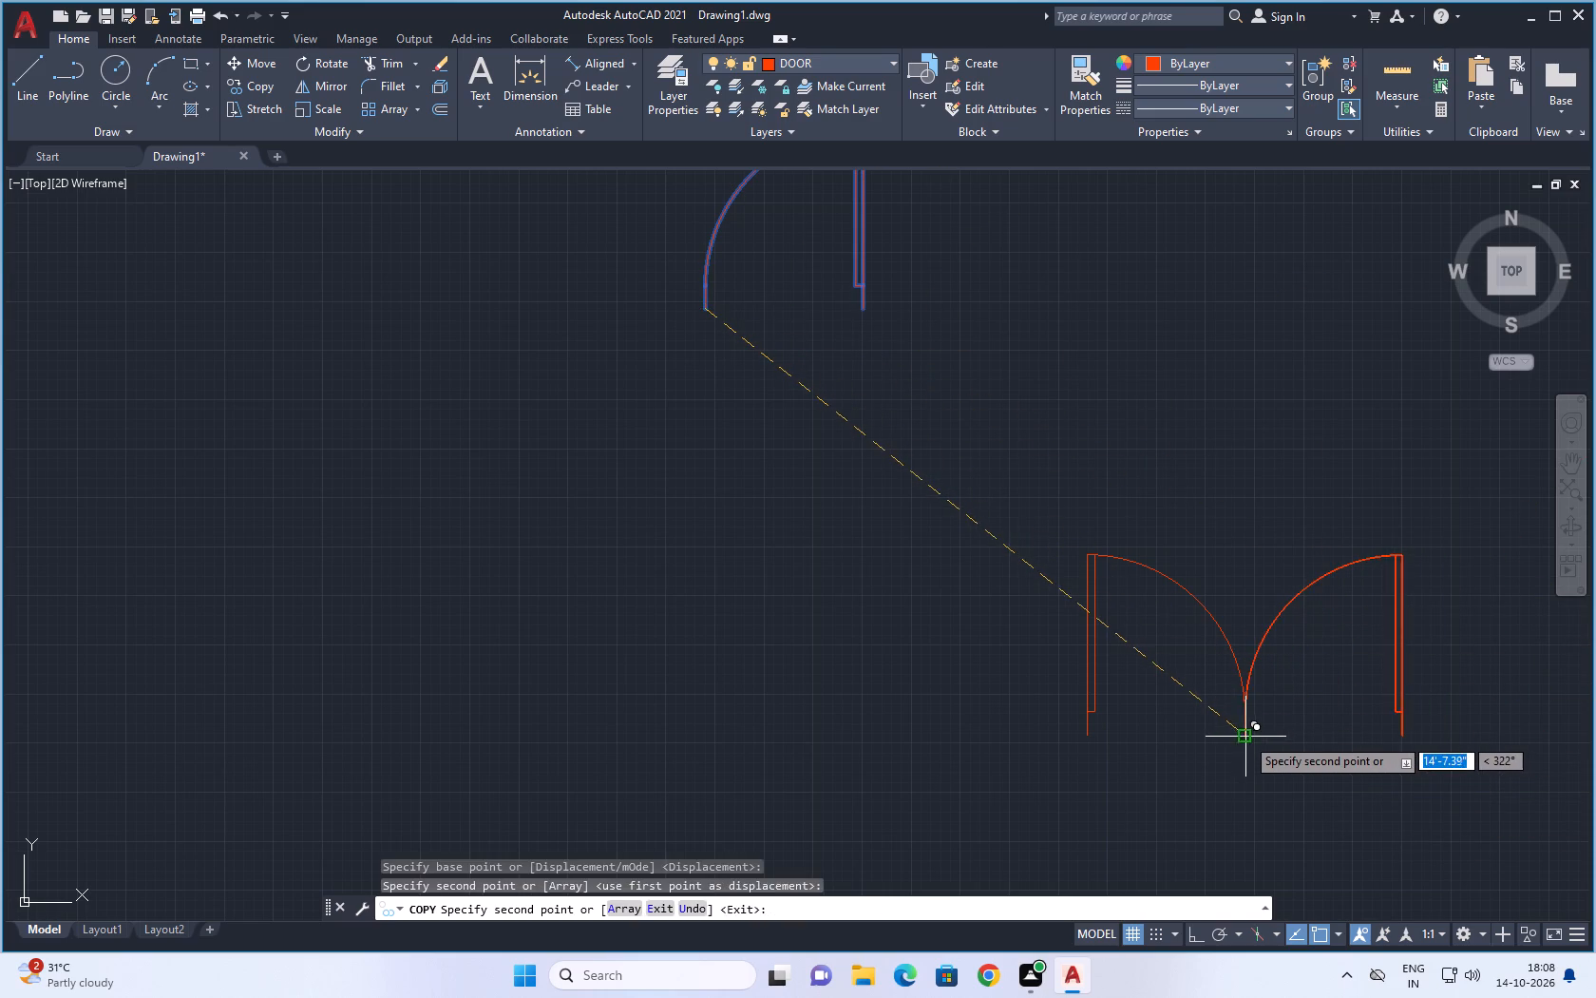
pyautogui.press('Escape')
# Copy the double door from its lower east endpoint to the east jamb's lower corner in the large middle-west room's south wall opening.
pyautogui.scroll(-3, 1342, 790)
pyautogui.moveTo(1355, 799); pyautogui.dragTo(1225, 714, button='middle')
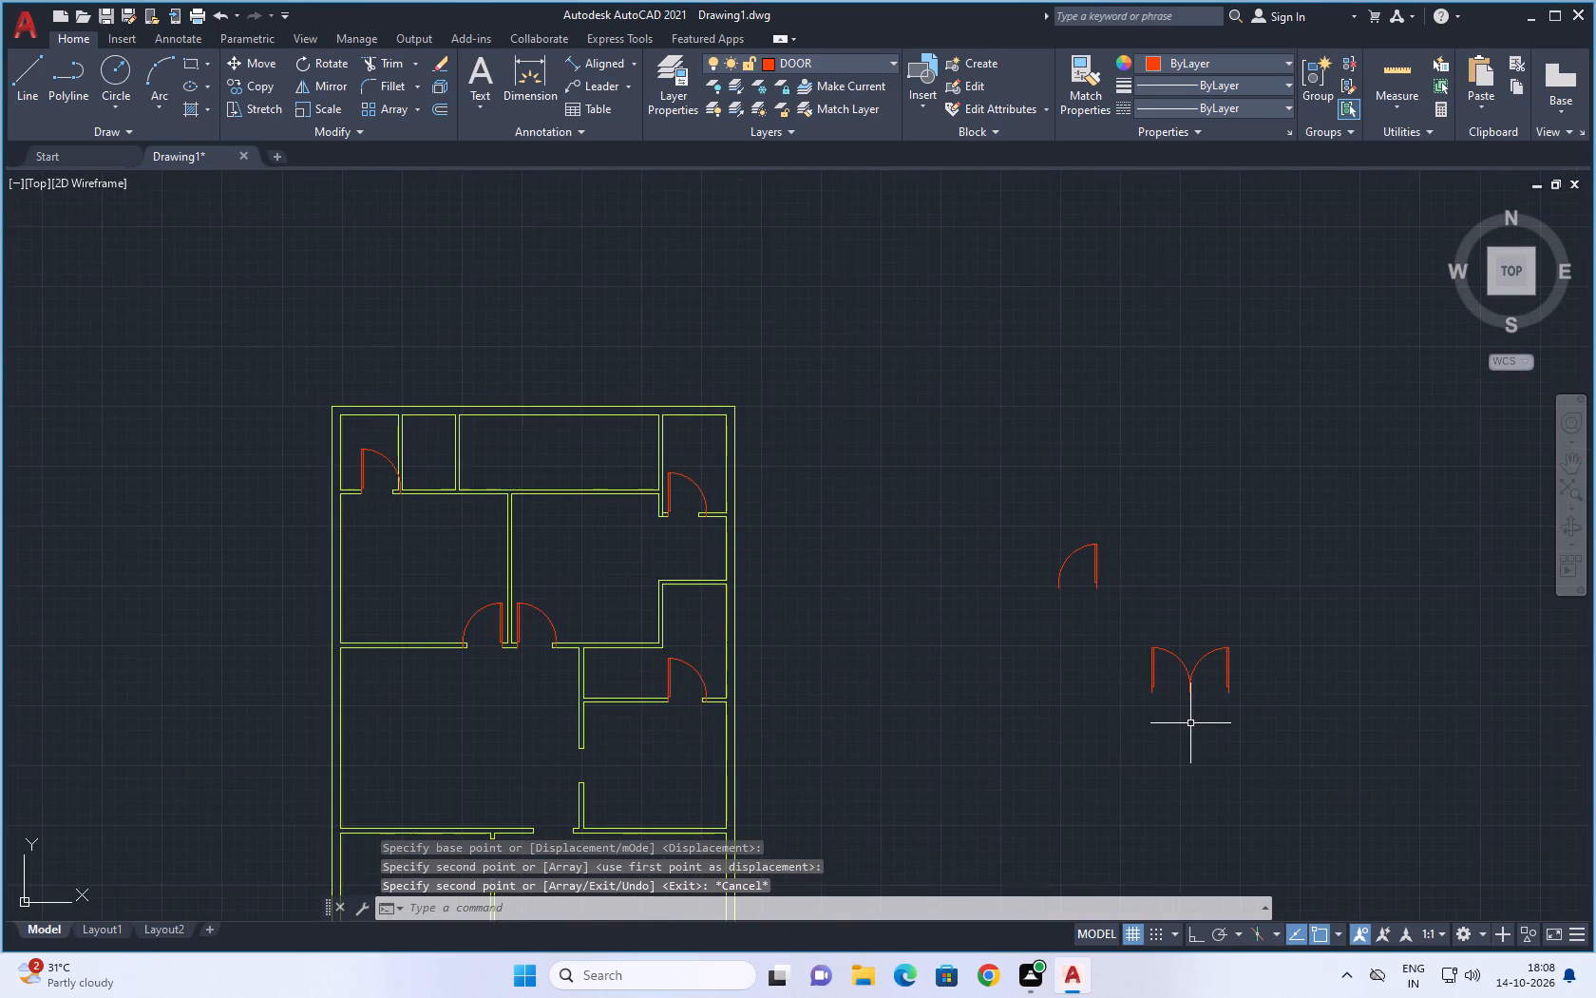
pyautogui.scroll(-1, 1189, 724)
pyautogui.moveTo(1186, 723); pyautogui.dragTo(1106, 677, button='middle')
pyautogui.moveTo(1136, 722); pyautogui.dragTo(1090, 702, button='middle')
pyautogui.scroll(2, 1002, 576)
pyautogui.moveTo(1044, 628); pyautogui.dragTo(1306, 803)
pyautogui.press('Escape')
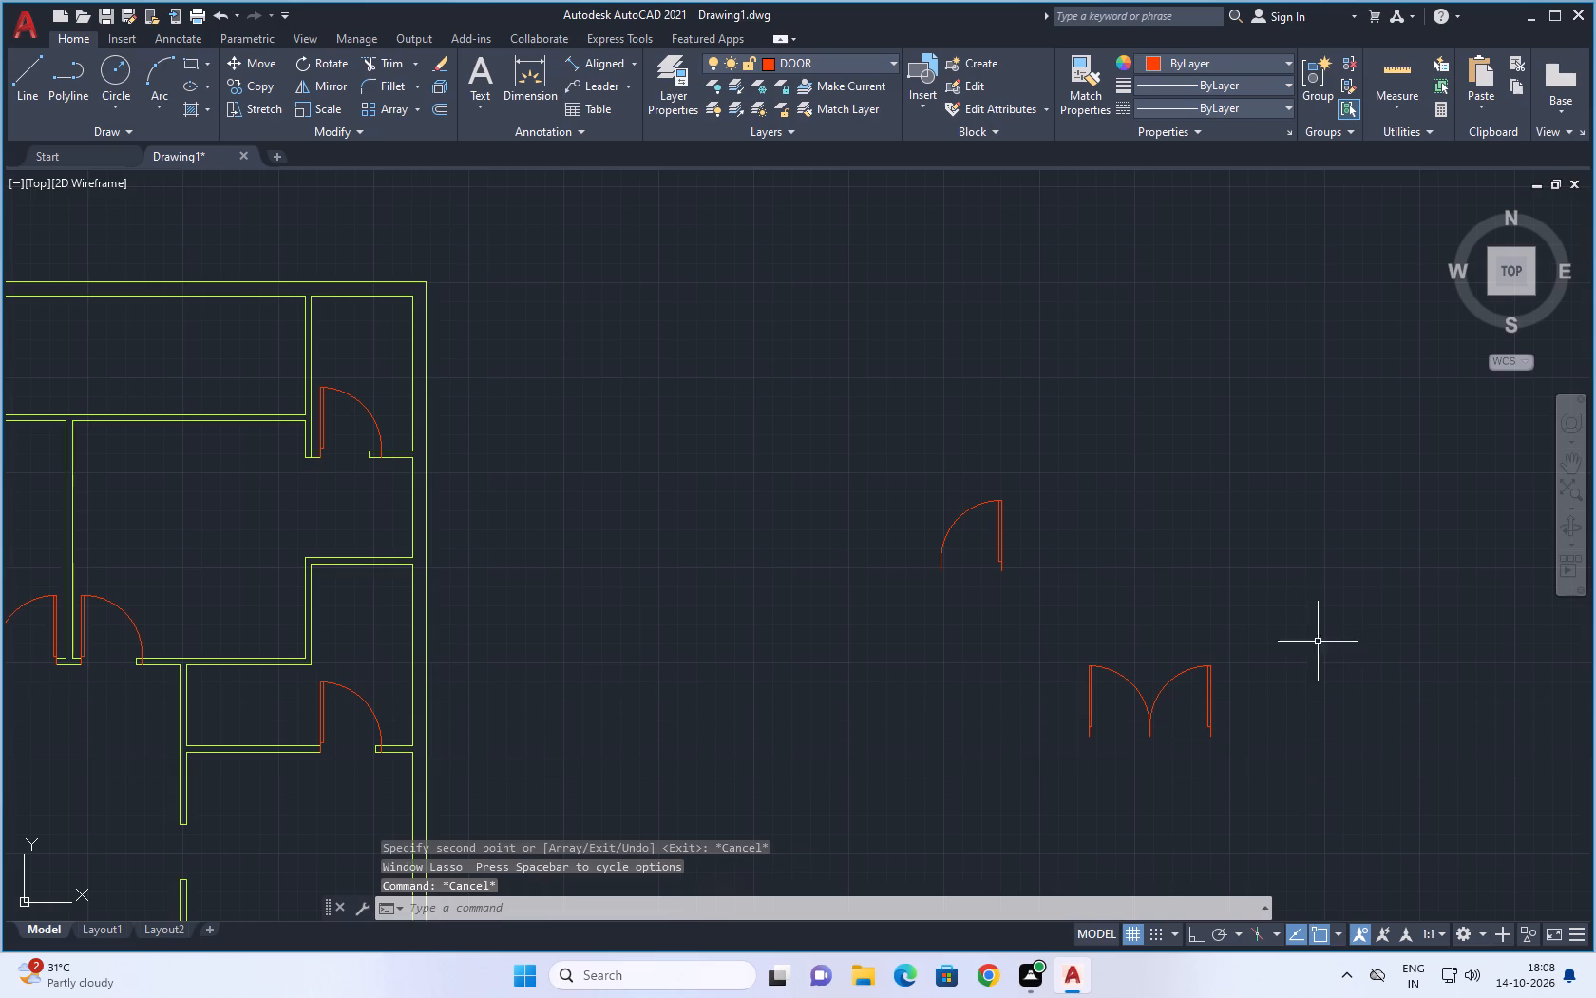
pyautogui.click(1314, 620)
pyautogui.click(1008, 777)
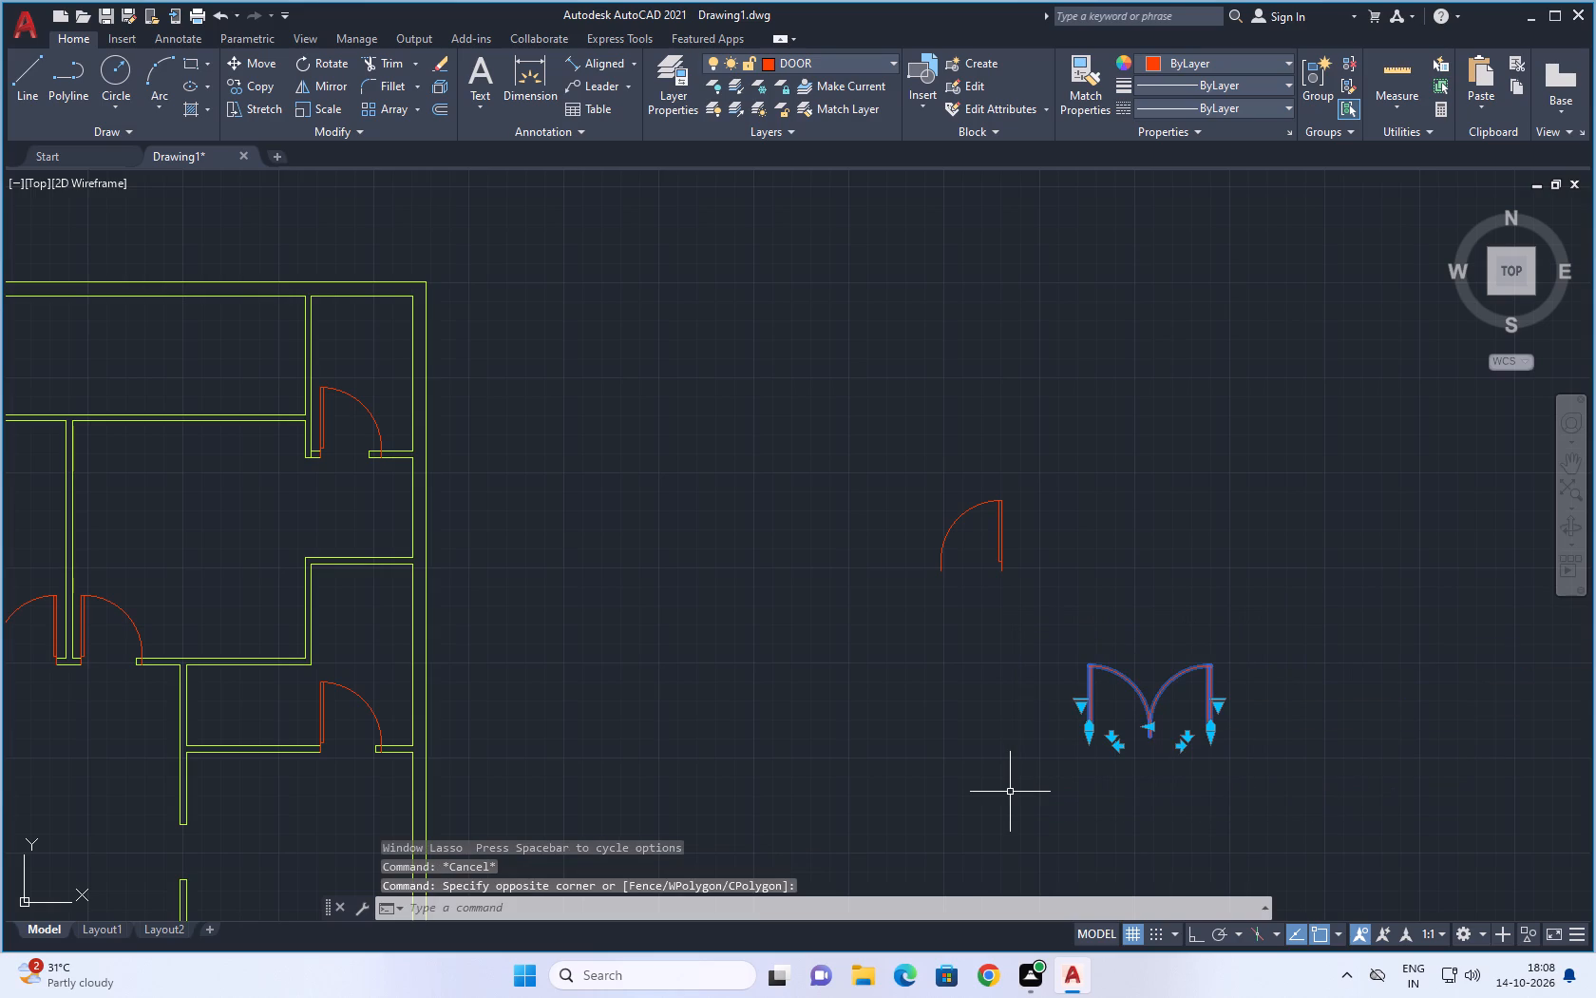
pyautogui.write('CO')
pyautogui.press('space')
pyautogui.scroll(2, 1184, 779)
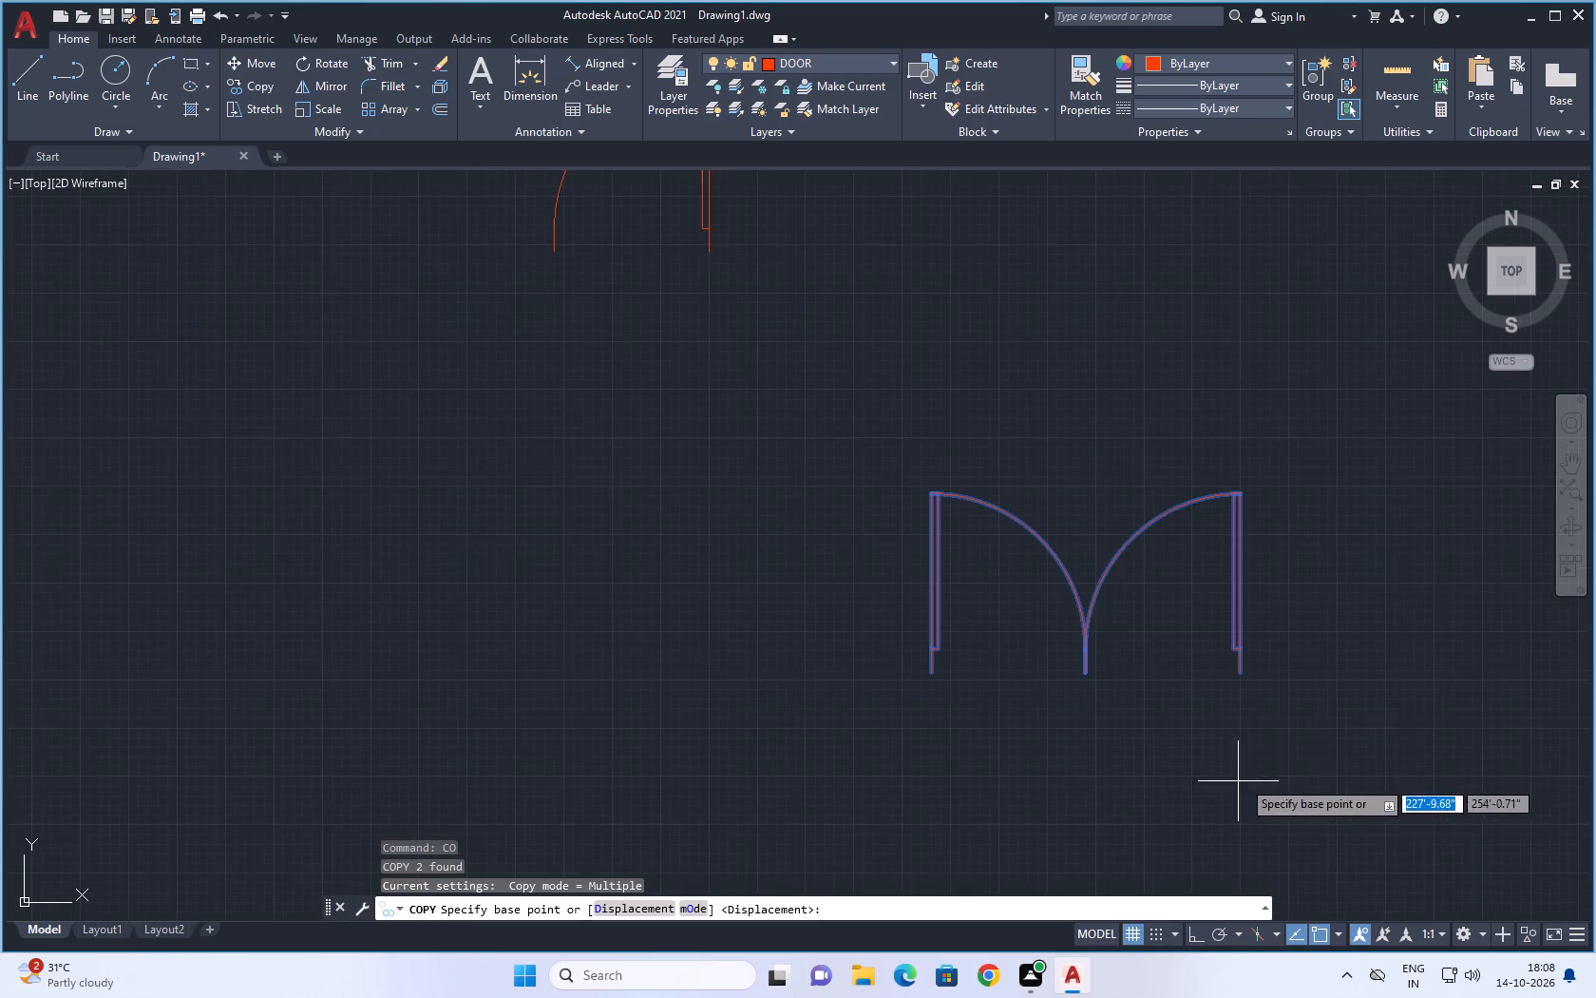
pyautogui.scroll(1, 1294, 684)
pyautogui.click(1201, 672)
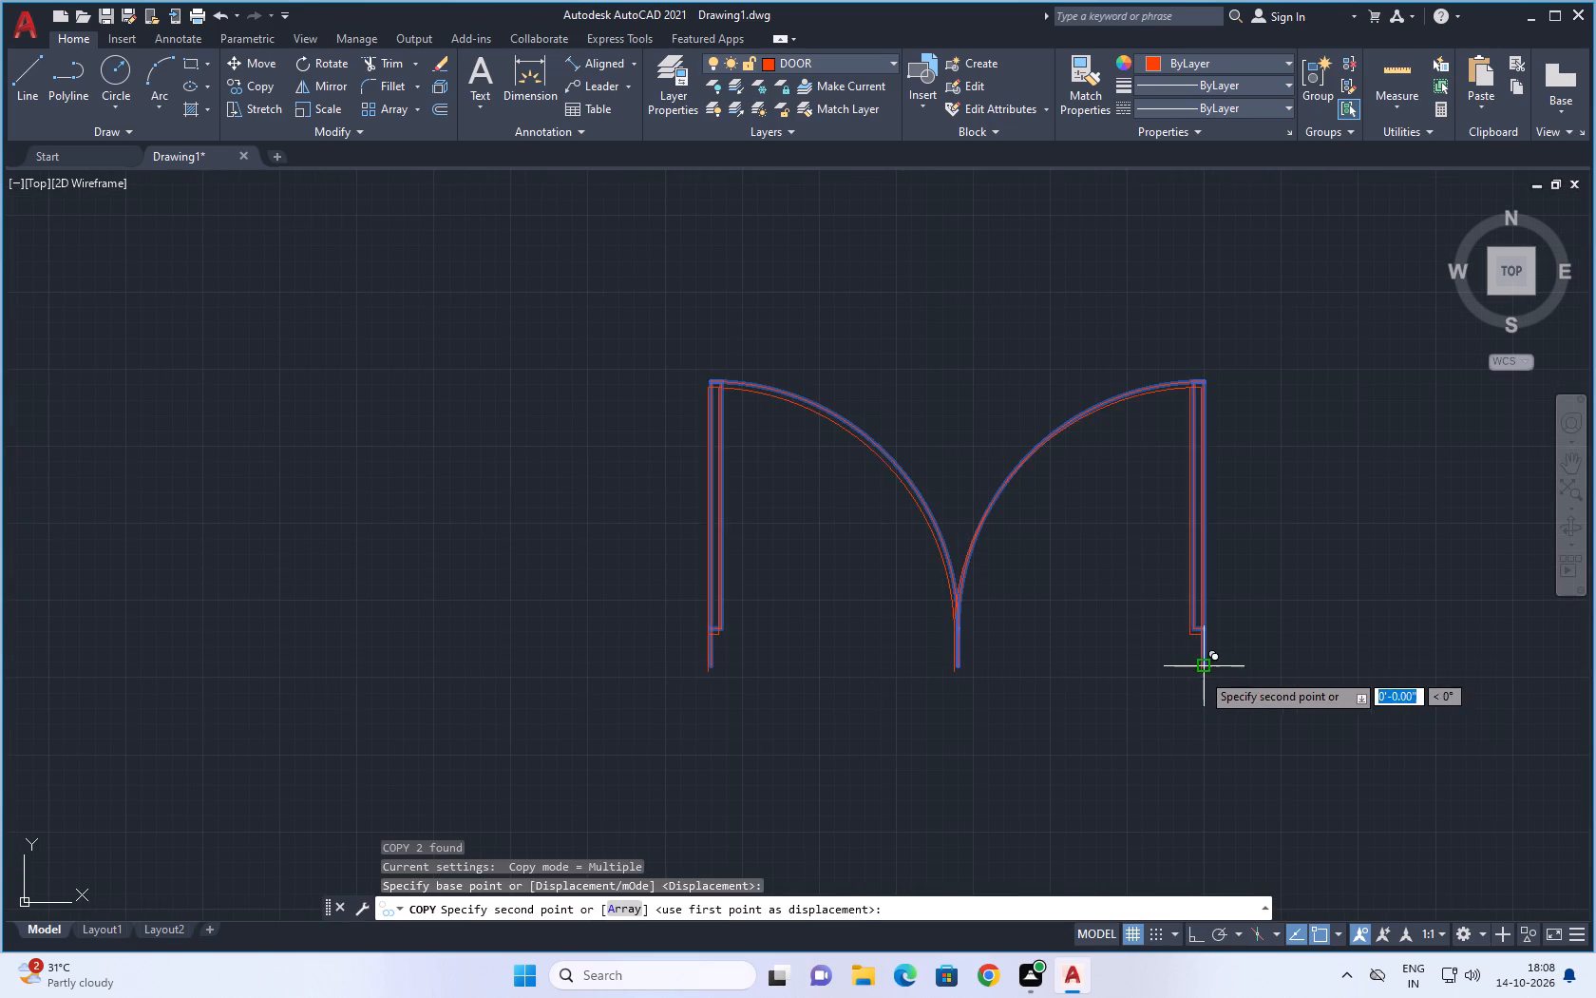
pyautogui.scroll(-3, 608, 705)
pyautogui.moveTo(560, 735); pyautogui.dragTo(1052, 531, button='middle')
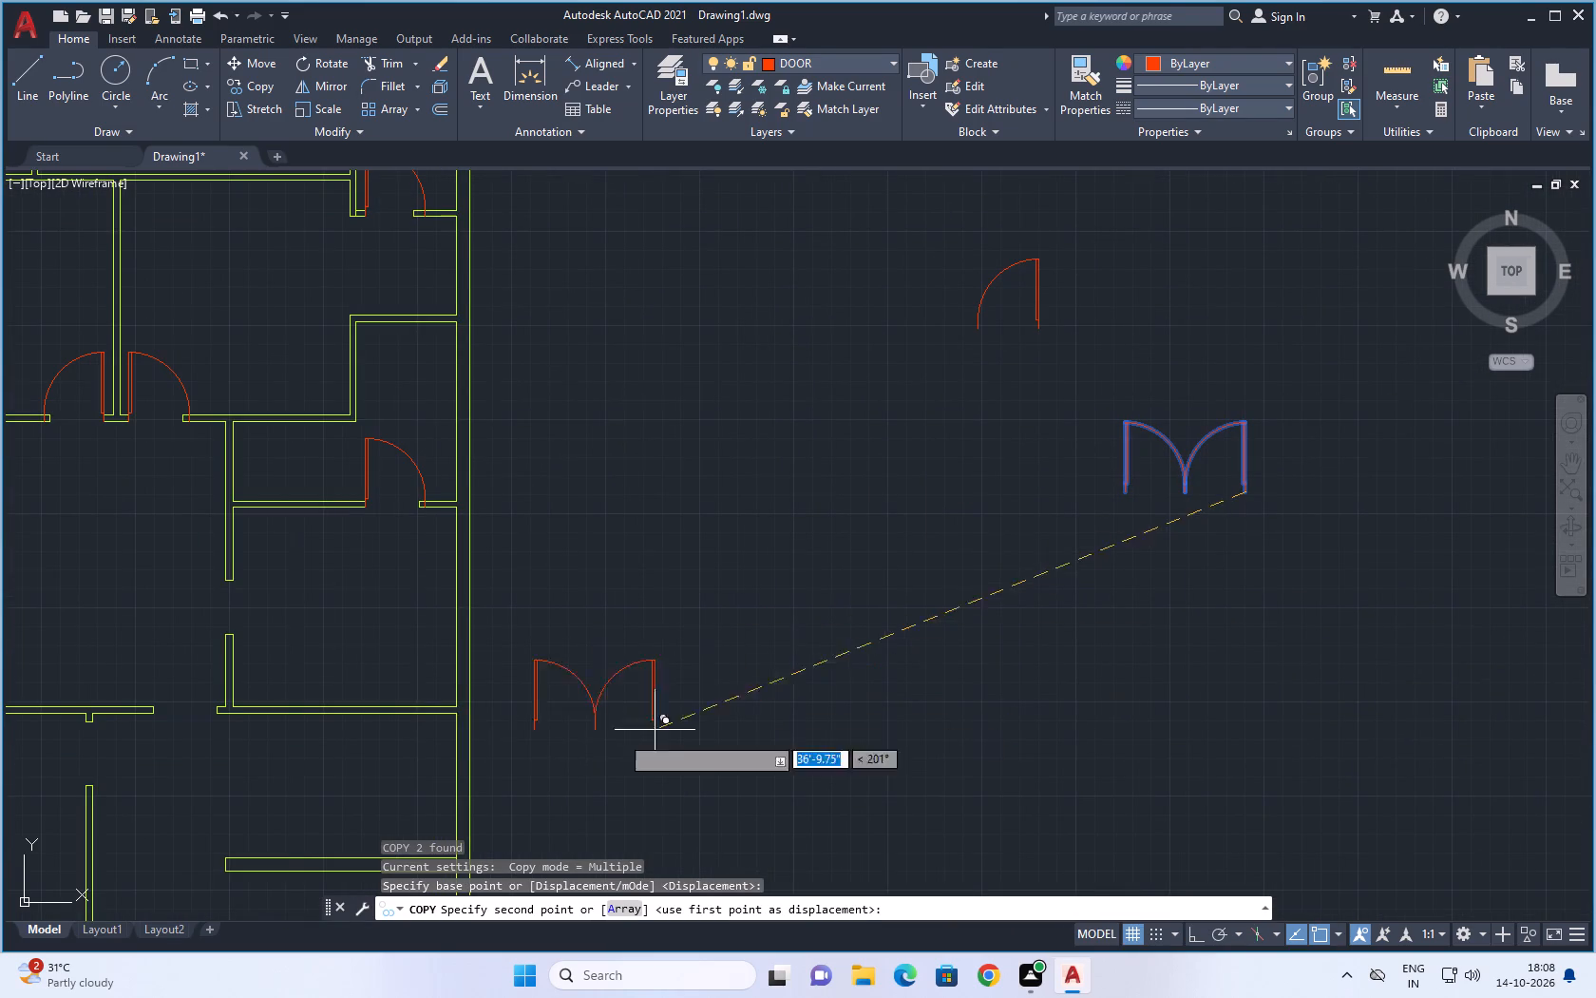
pyautogui.moveTo(389, 741); pyautogui.dragTo(856, 704, button='middle')
pyautogui.scroll(1, 710, 685)
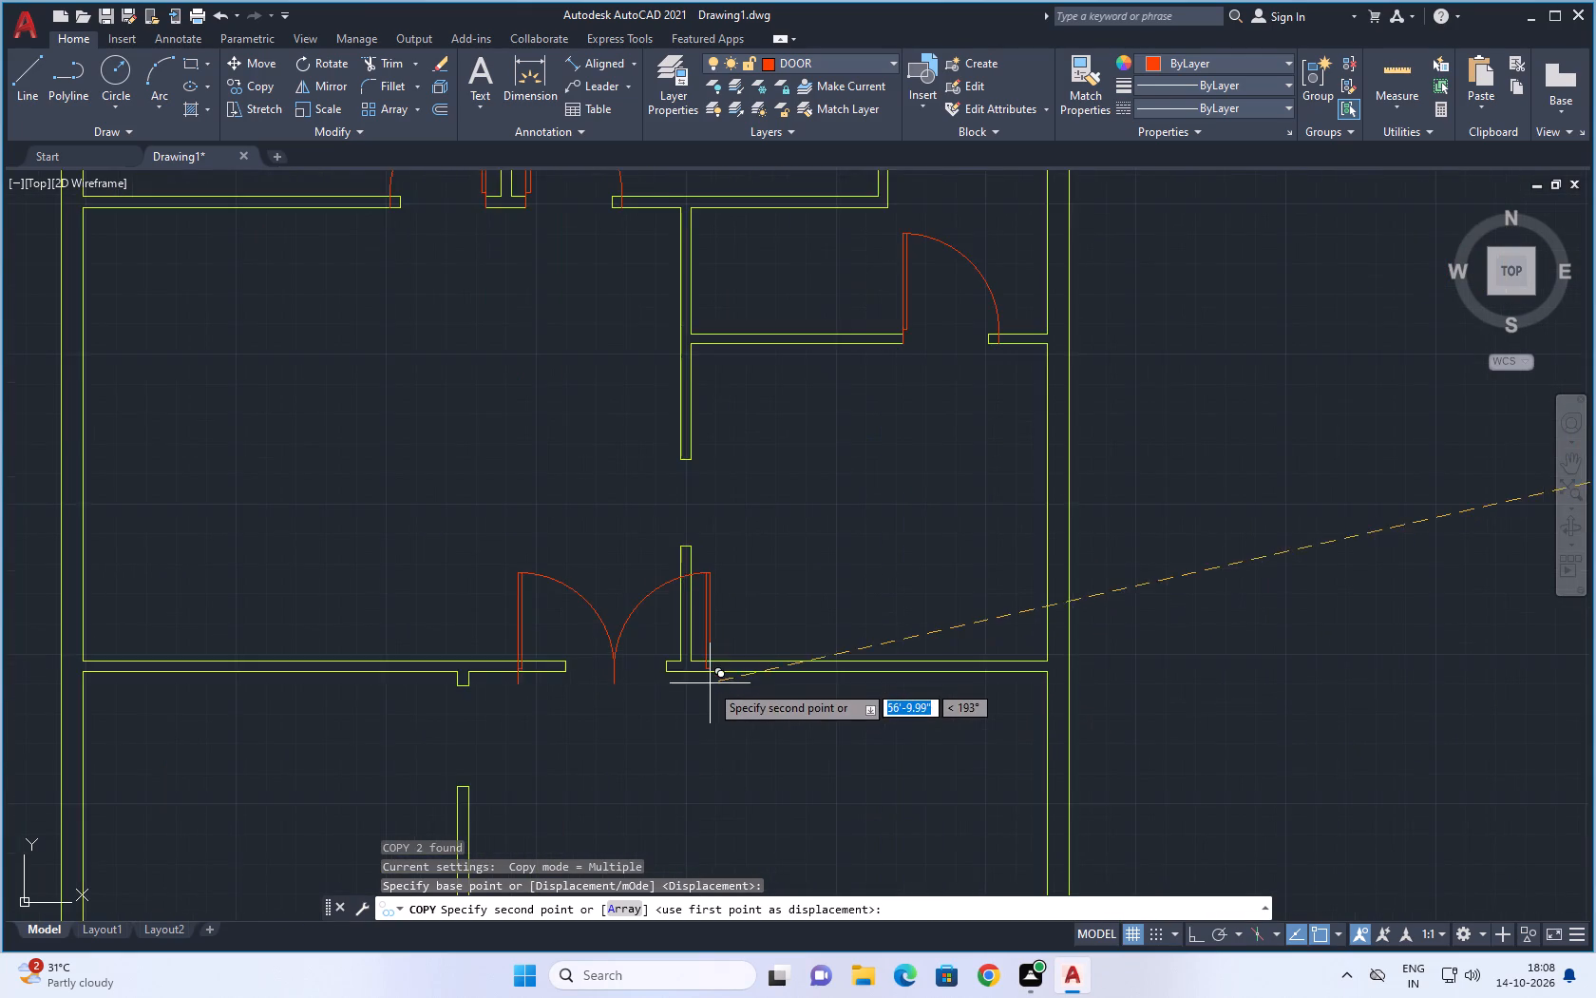
pyautogui.scroll(2, 710, 683)
pyautogui.scroll(3, 545, 643)
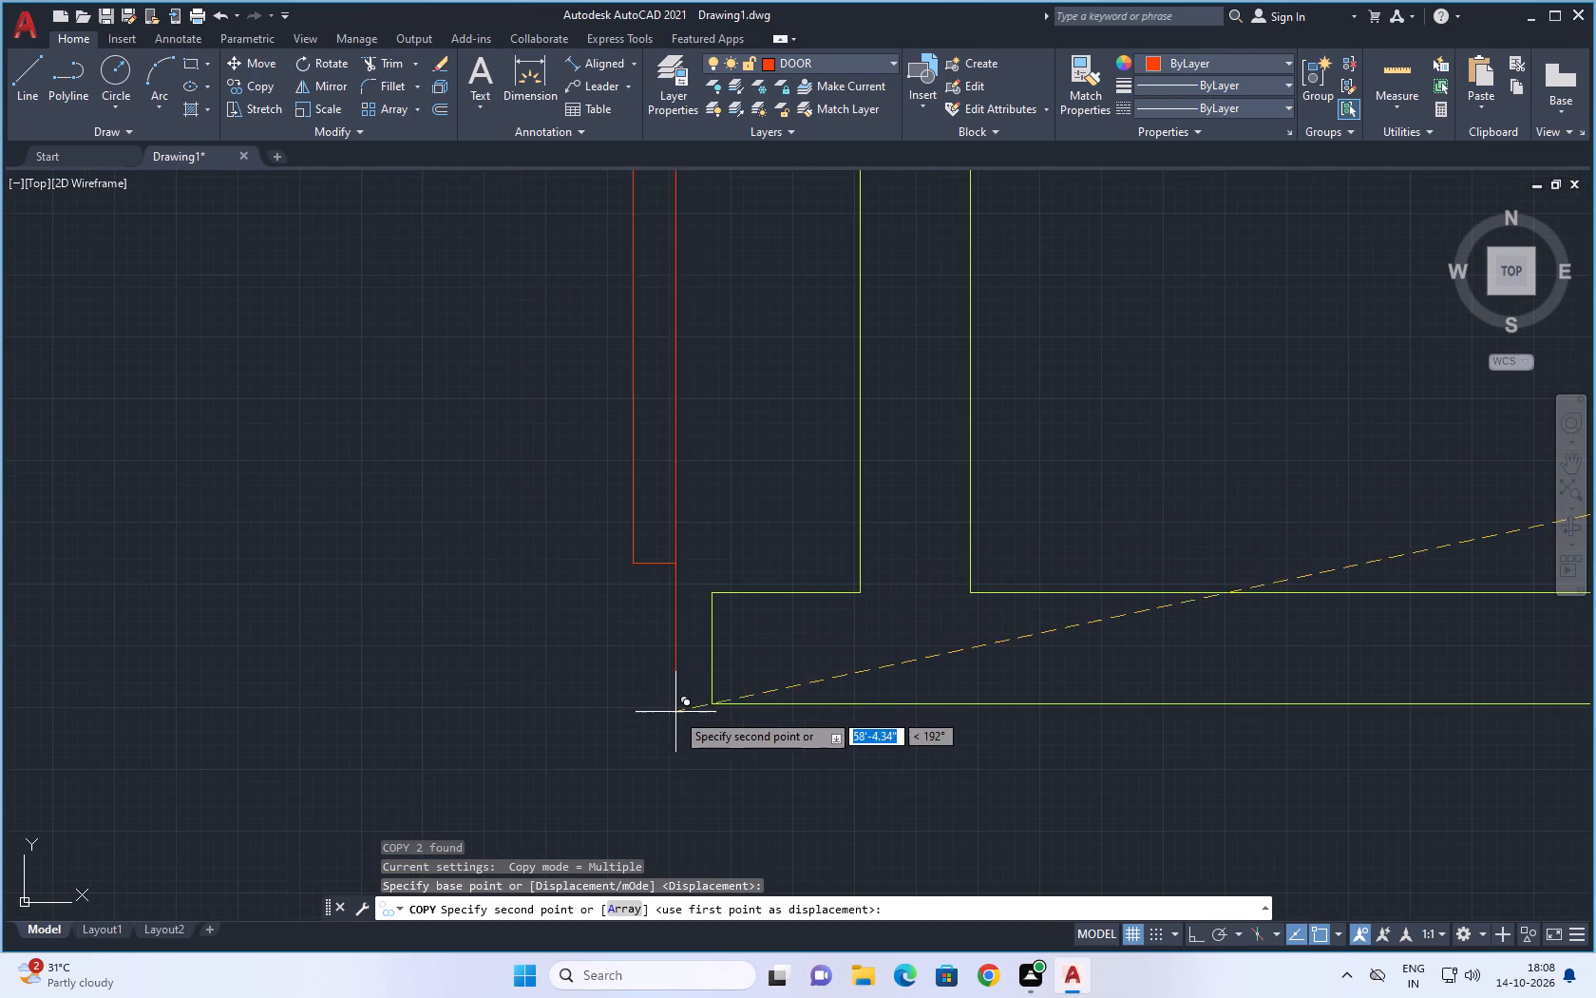
pyautogui.click(716, 709)
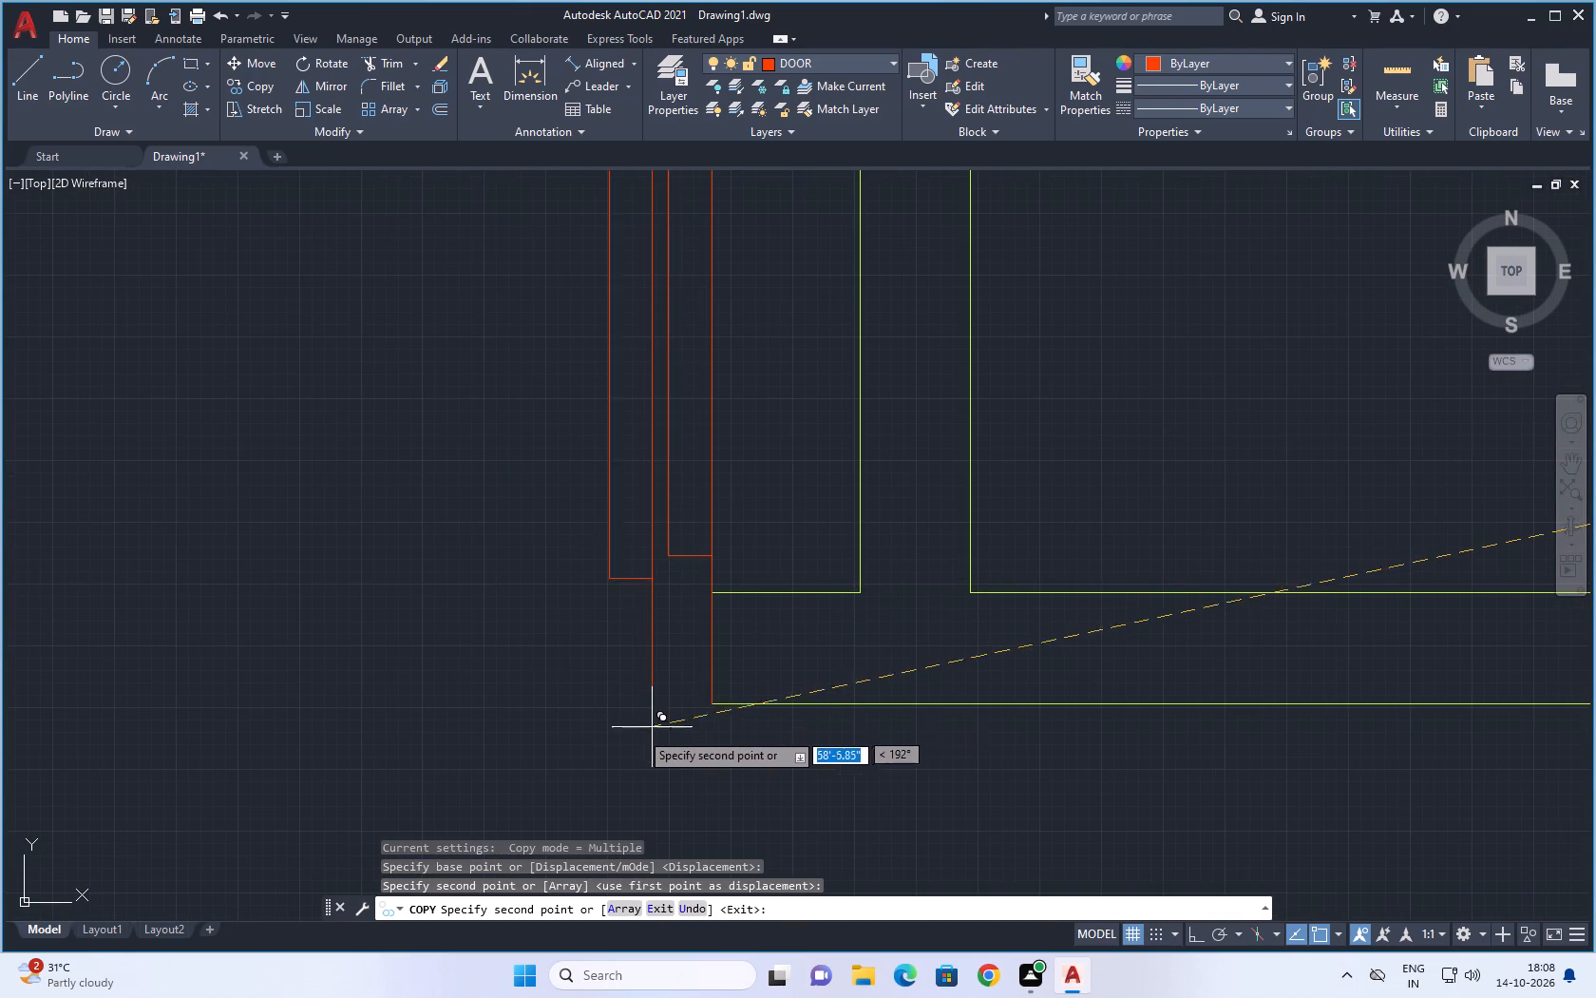
pyautogui.scroll(-8, 631, 735)
pyautogui.moveTo(1005, 758); pyautogui.dragTo(994, 750, button='middle')
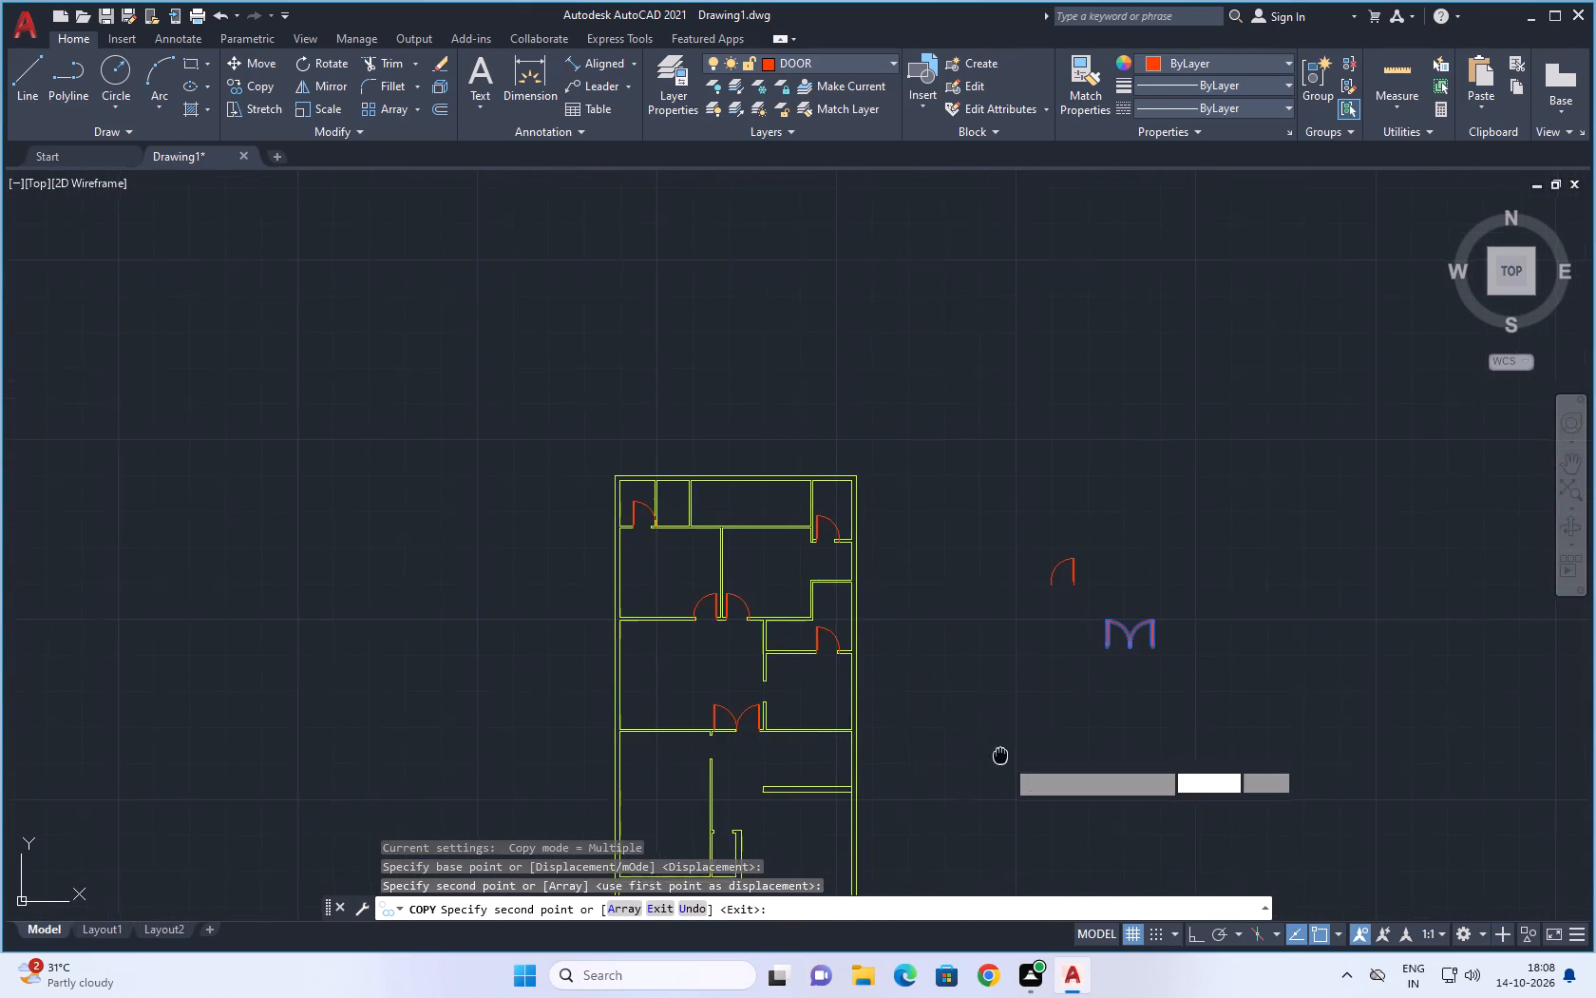
pyautogui.moveTo(994, 750); pyautogui.dragTo(993, 624, button='middle')
pyautogui.scroll(2, 1002, 626)
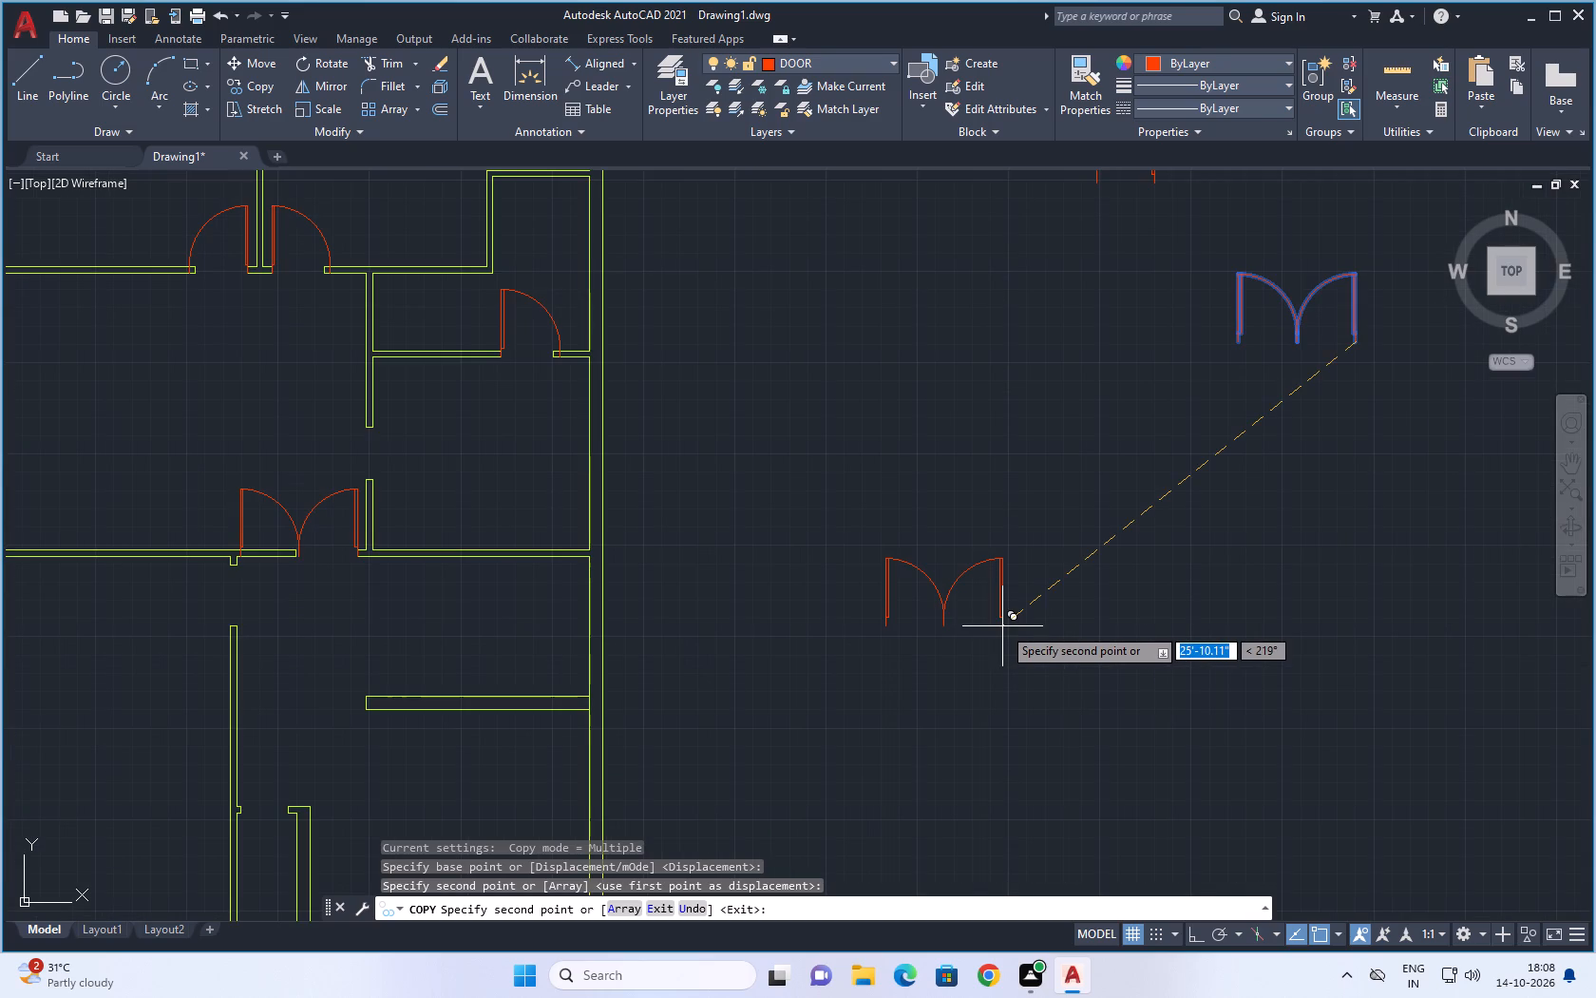
pyautogui.press('Escape')
# Rotate the double door outside the plan 90° counterclockwise about its lower east endpoint.
pyautogui.moveTo(1195, 535); pyautogui.dragTo(1173, 557, button='middle')
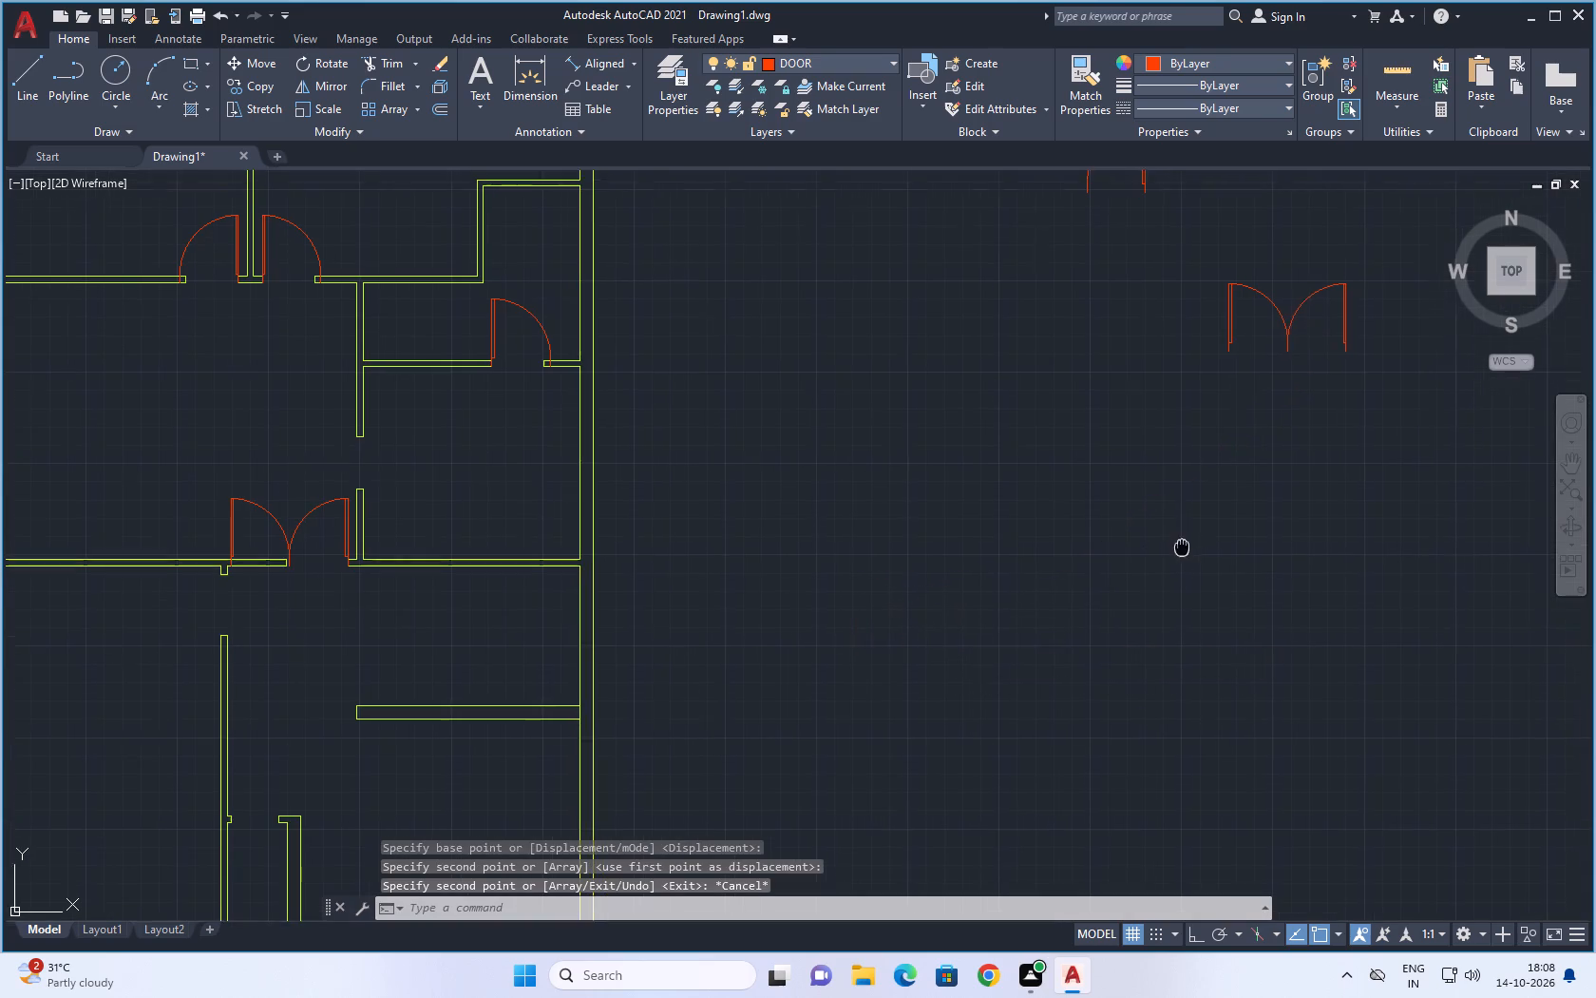
pyautogui.moveTo(1173, 557); pyautogui.dragTo(1129, 597, button='middle')
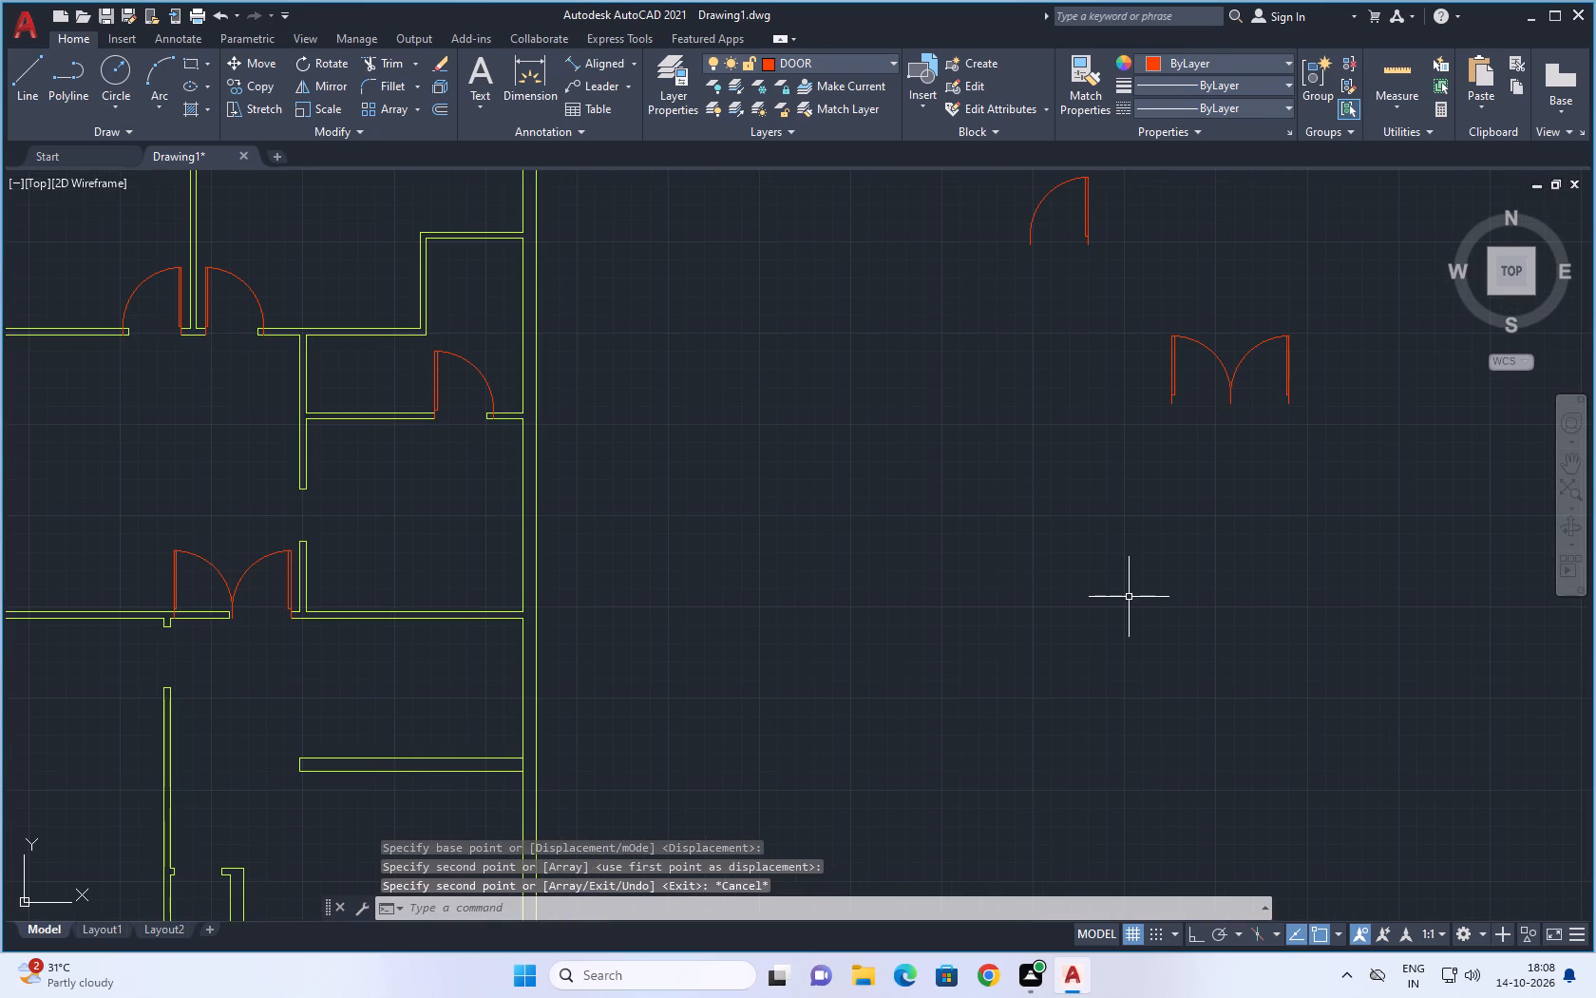
pyautogui.scroll(-1, 1131, 597)
pyautogui.moveTo(1170, 559); pyautogui.dragTo(998, 668, button='middle')
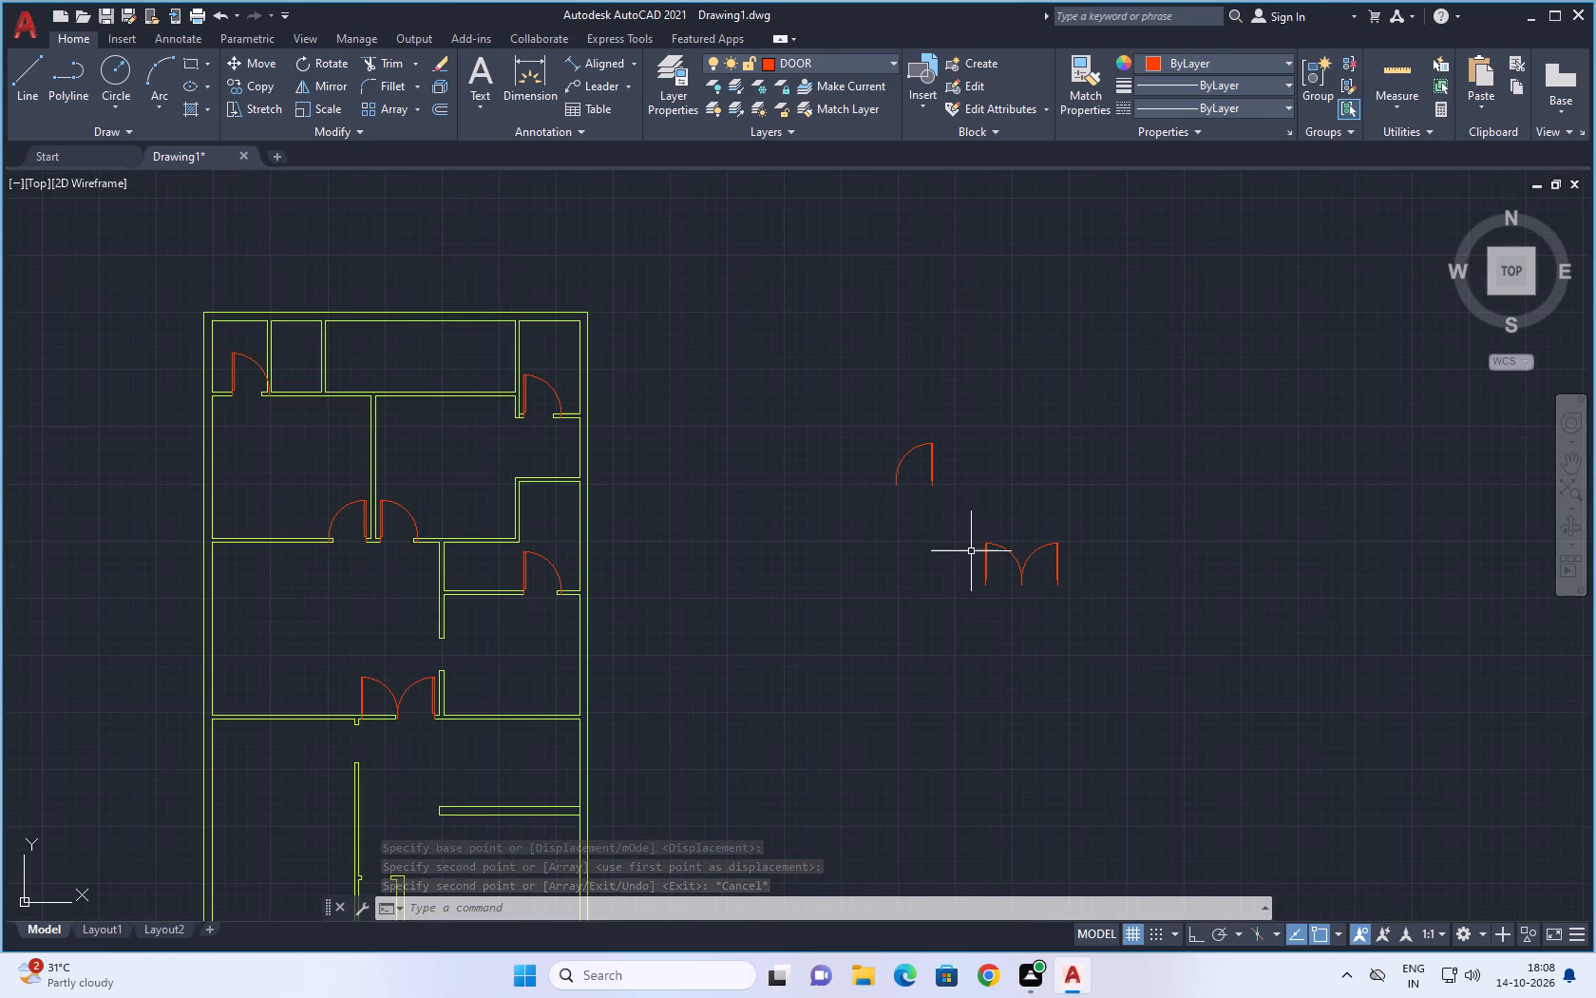
pyautogui.moveTo(968, 528); pyautogui.dragTo(1081, 608)
pyautogui.click(965, 528)
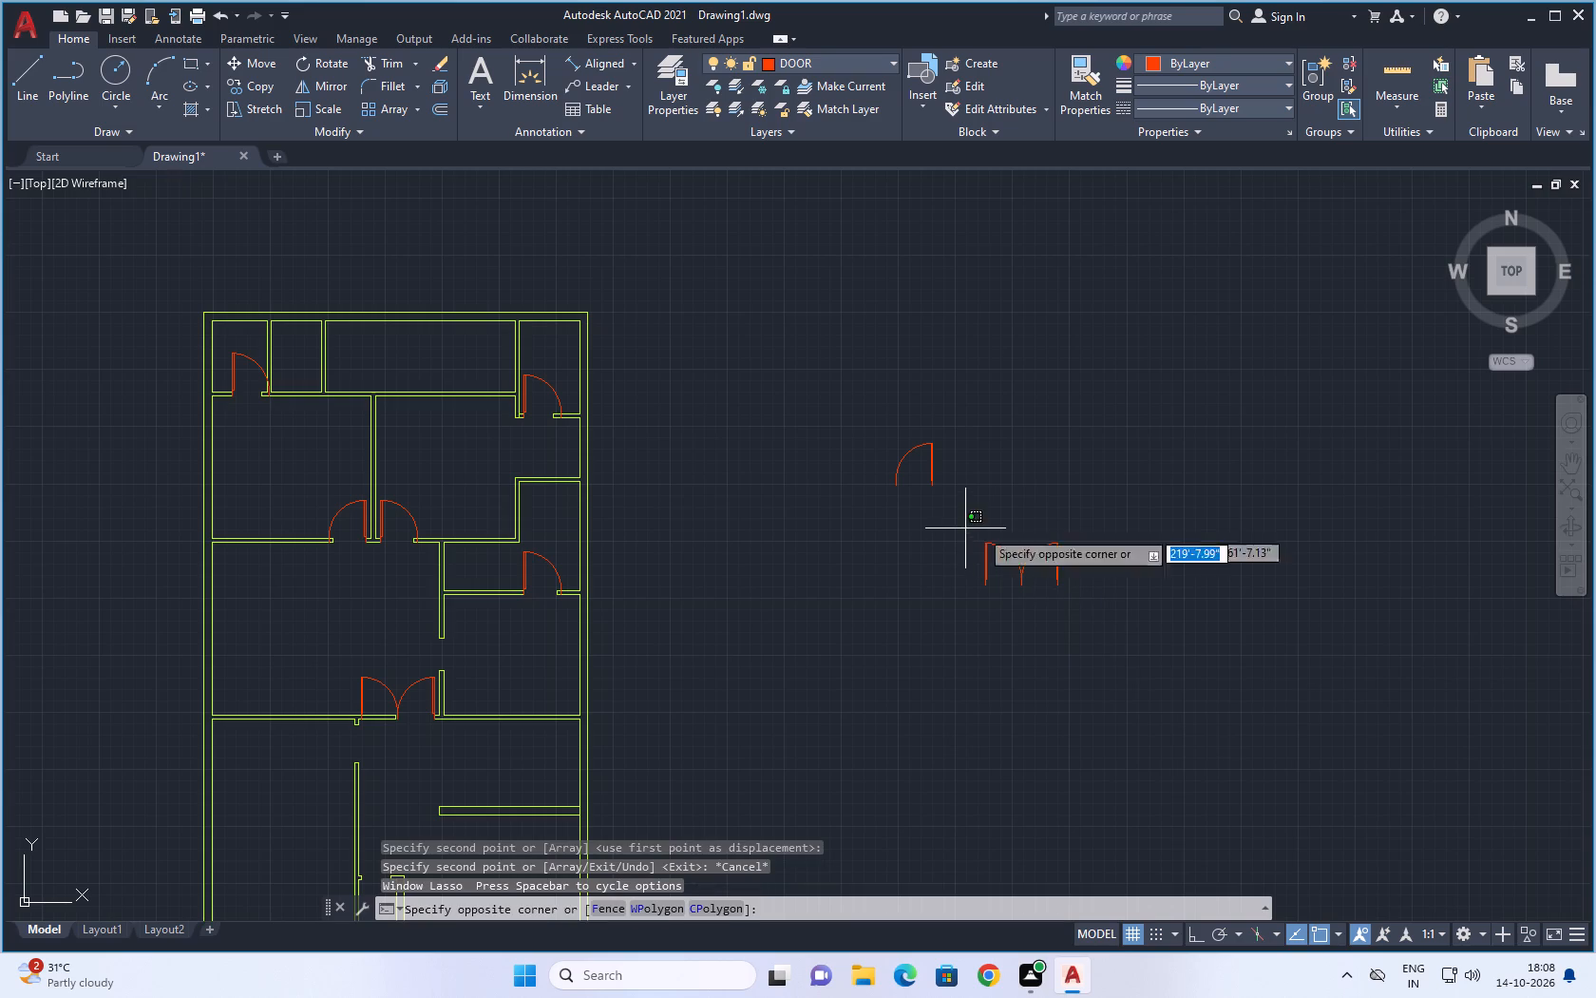
pyautogui.click(1138, 623)
pyautogui.scroll(1, 1017, 614)
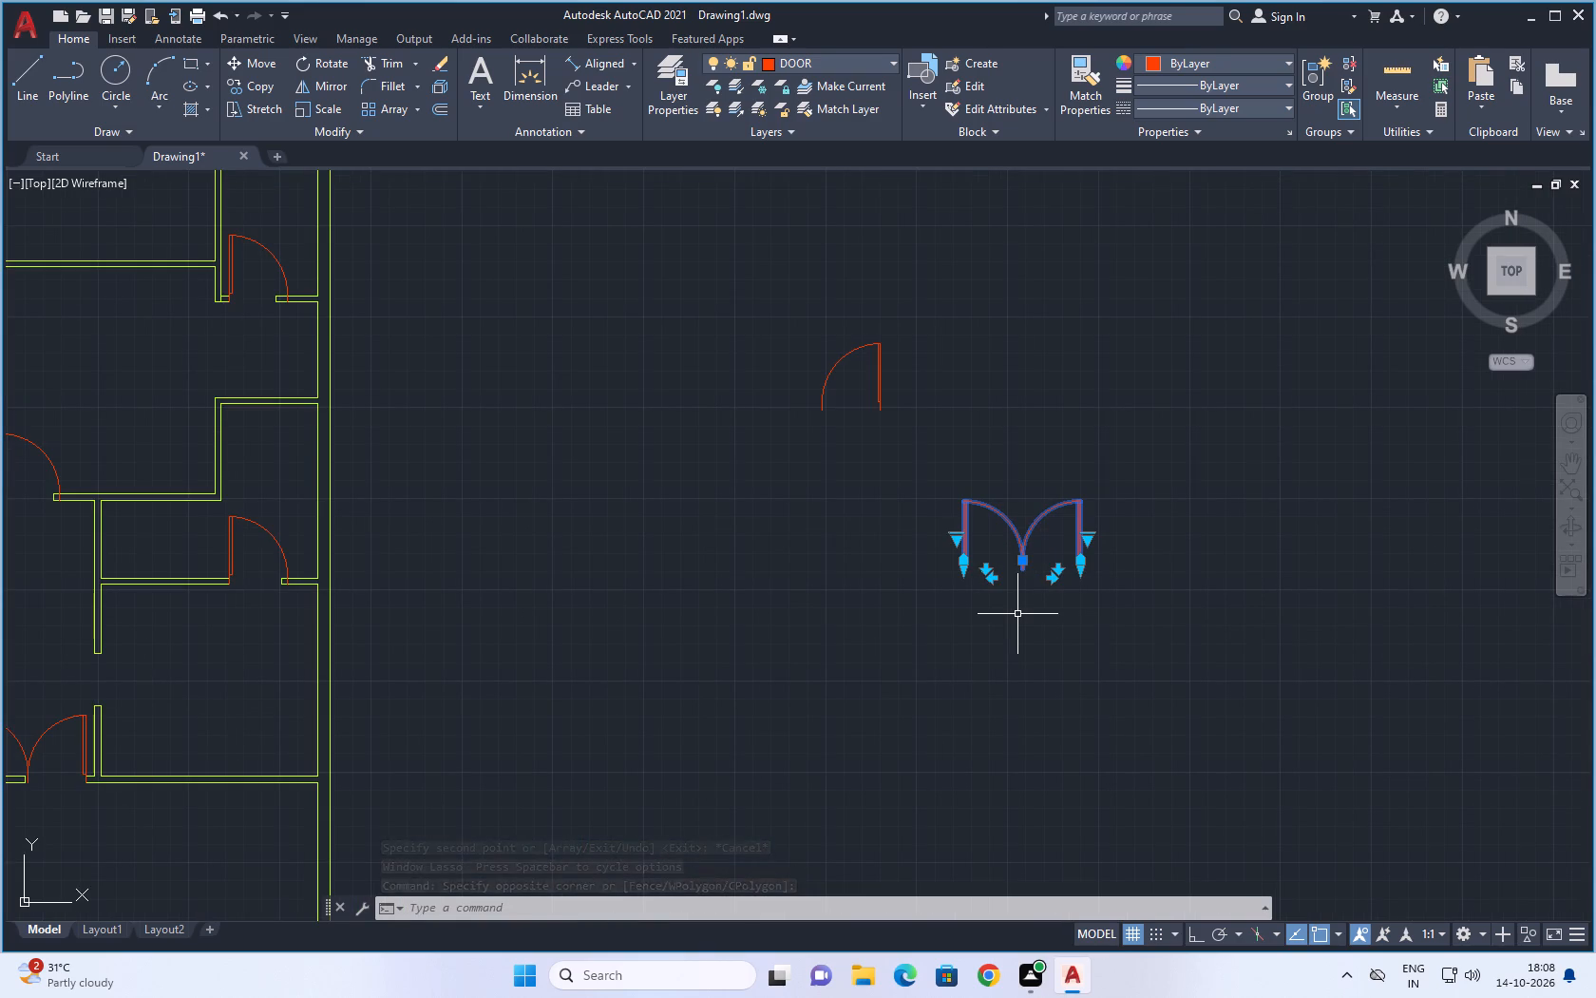
pyautogui.write('RO')
pyautogui.press('space')
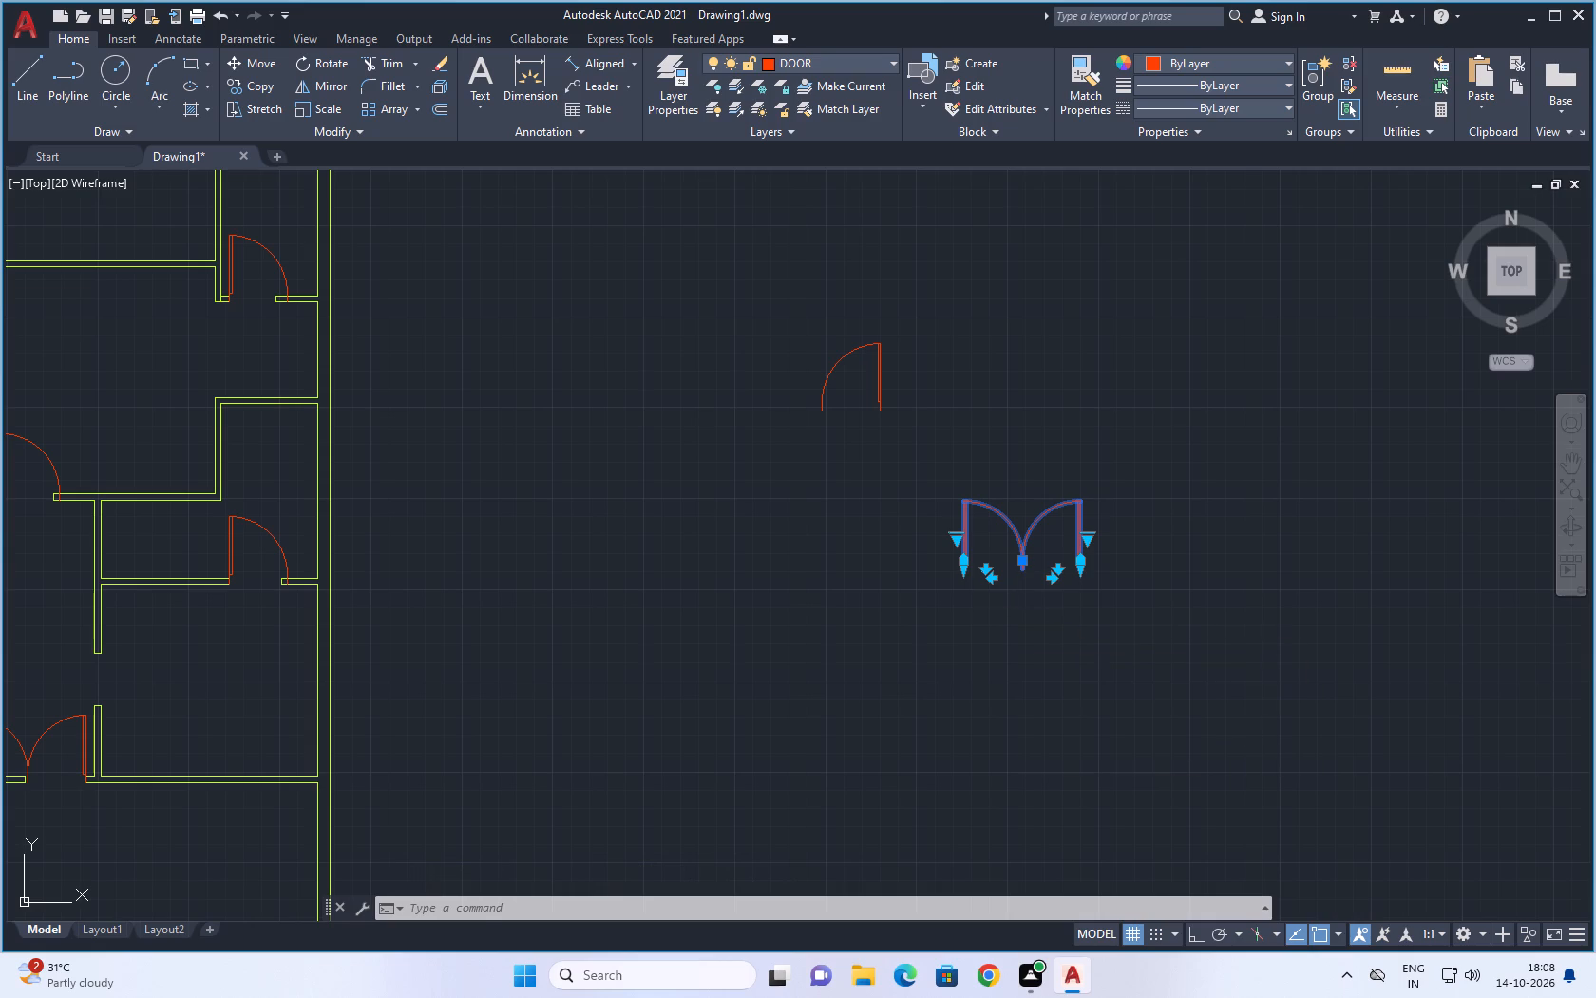
pyautogui.click(1082, 575)
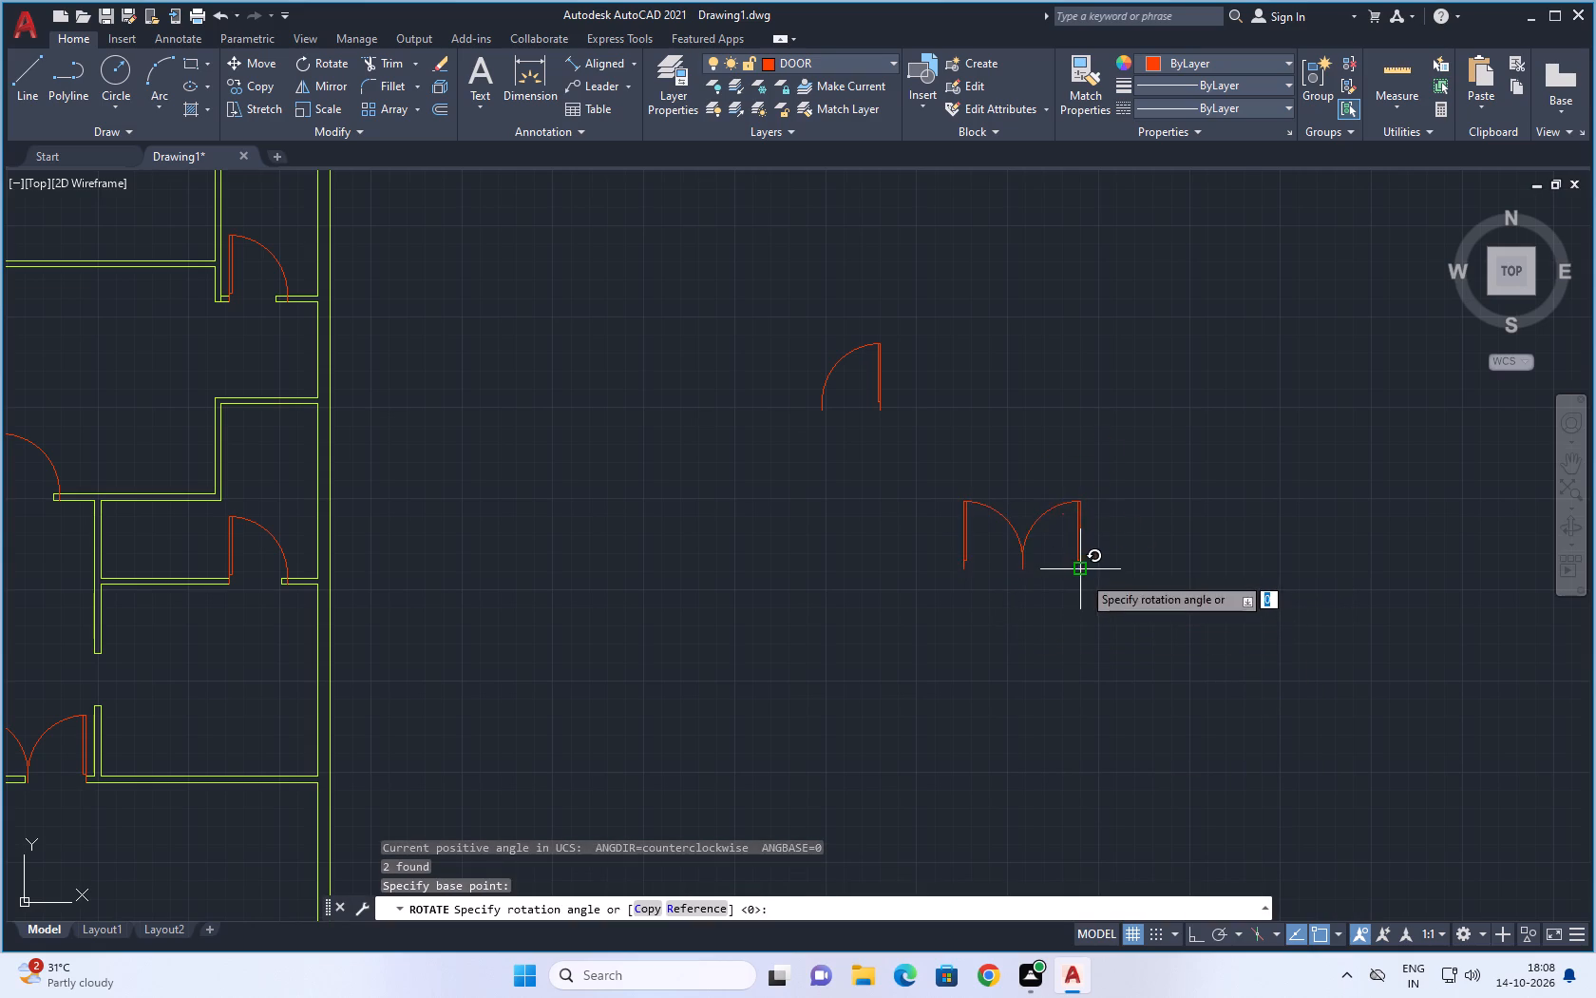
pyautogui.click(1082, 481)
# Copy the rotated double door from its upper hinge-side endpoint to the lower east corner of the wall stub above the southwest room's east opening.
pyautogui.scroll(-1, 1117, 613)
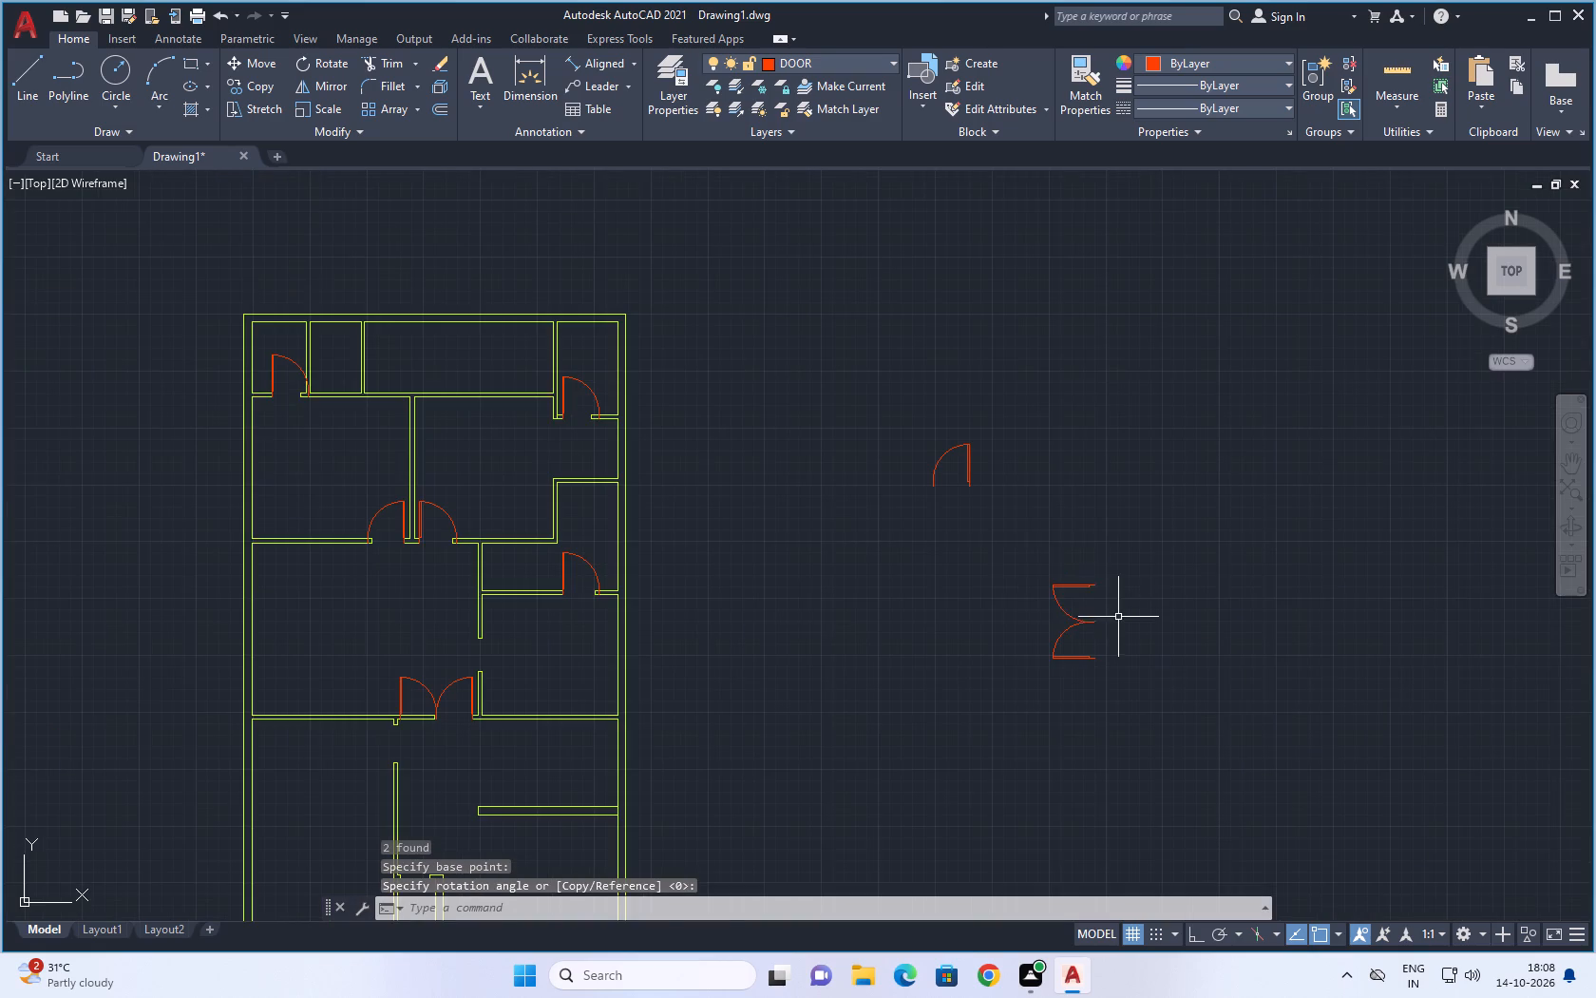
pyautogui.click(1012, 544)
pyautogui.click(1138, 695)
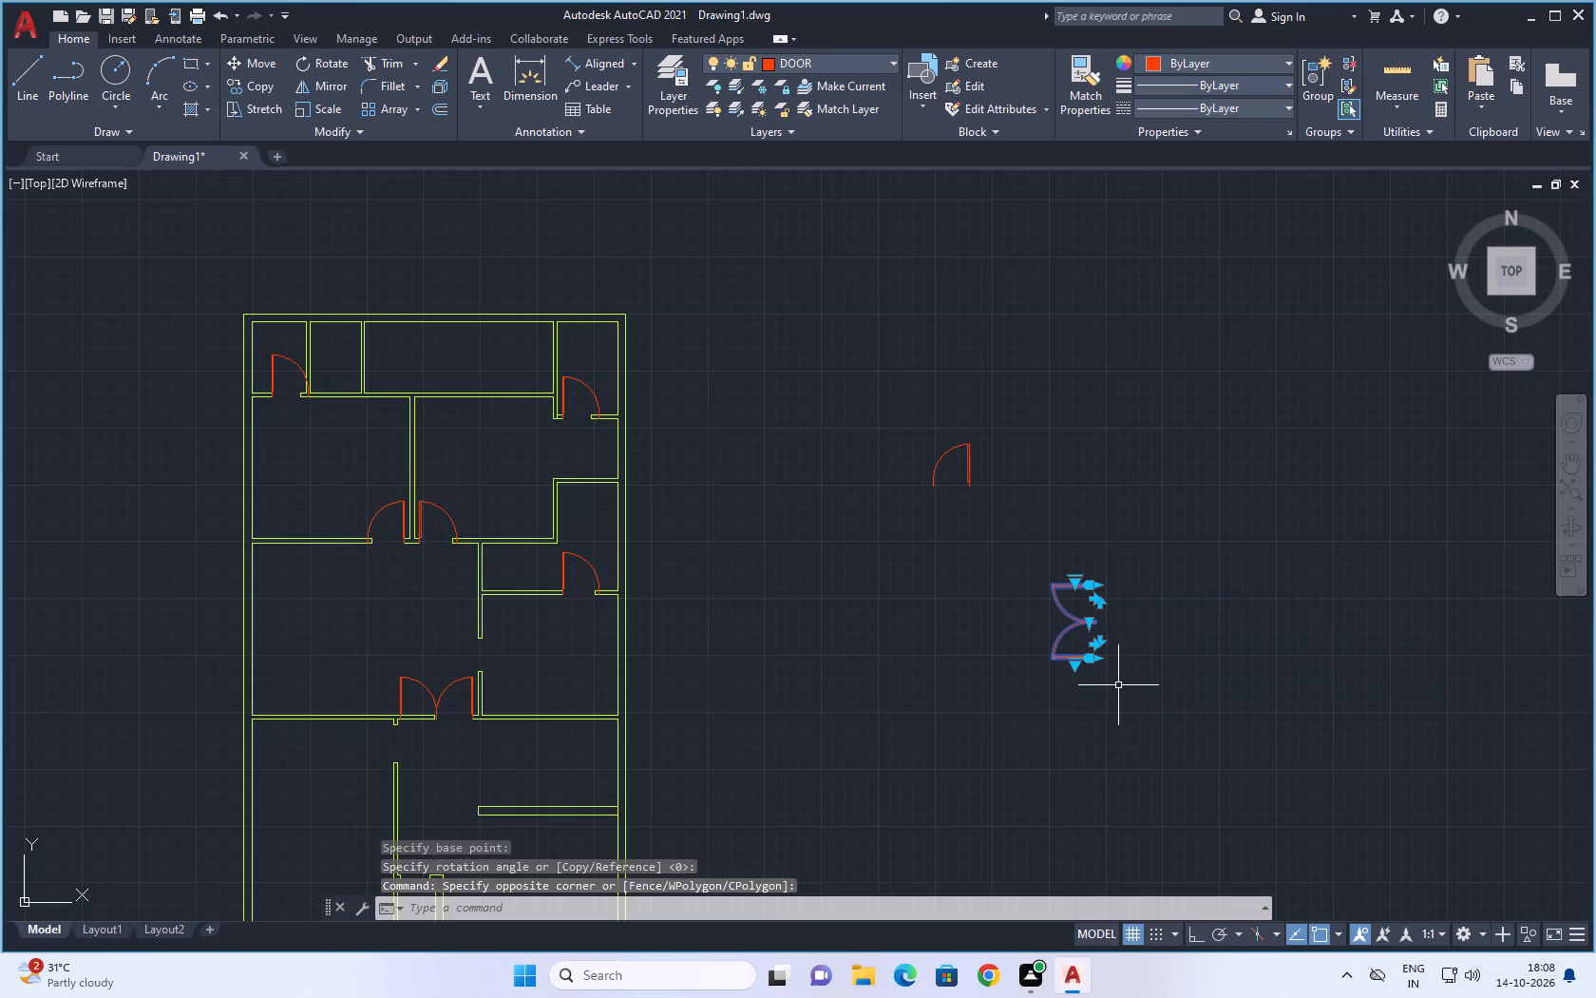
pyautogui.write('CO')
pyautogui.press('space')
pyautogui.scroll(4, 1088, 582)
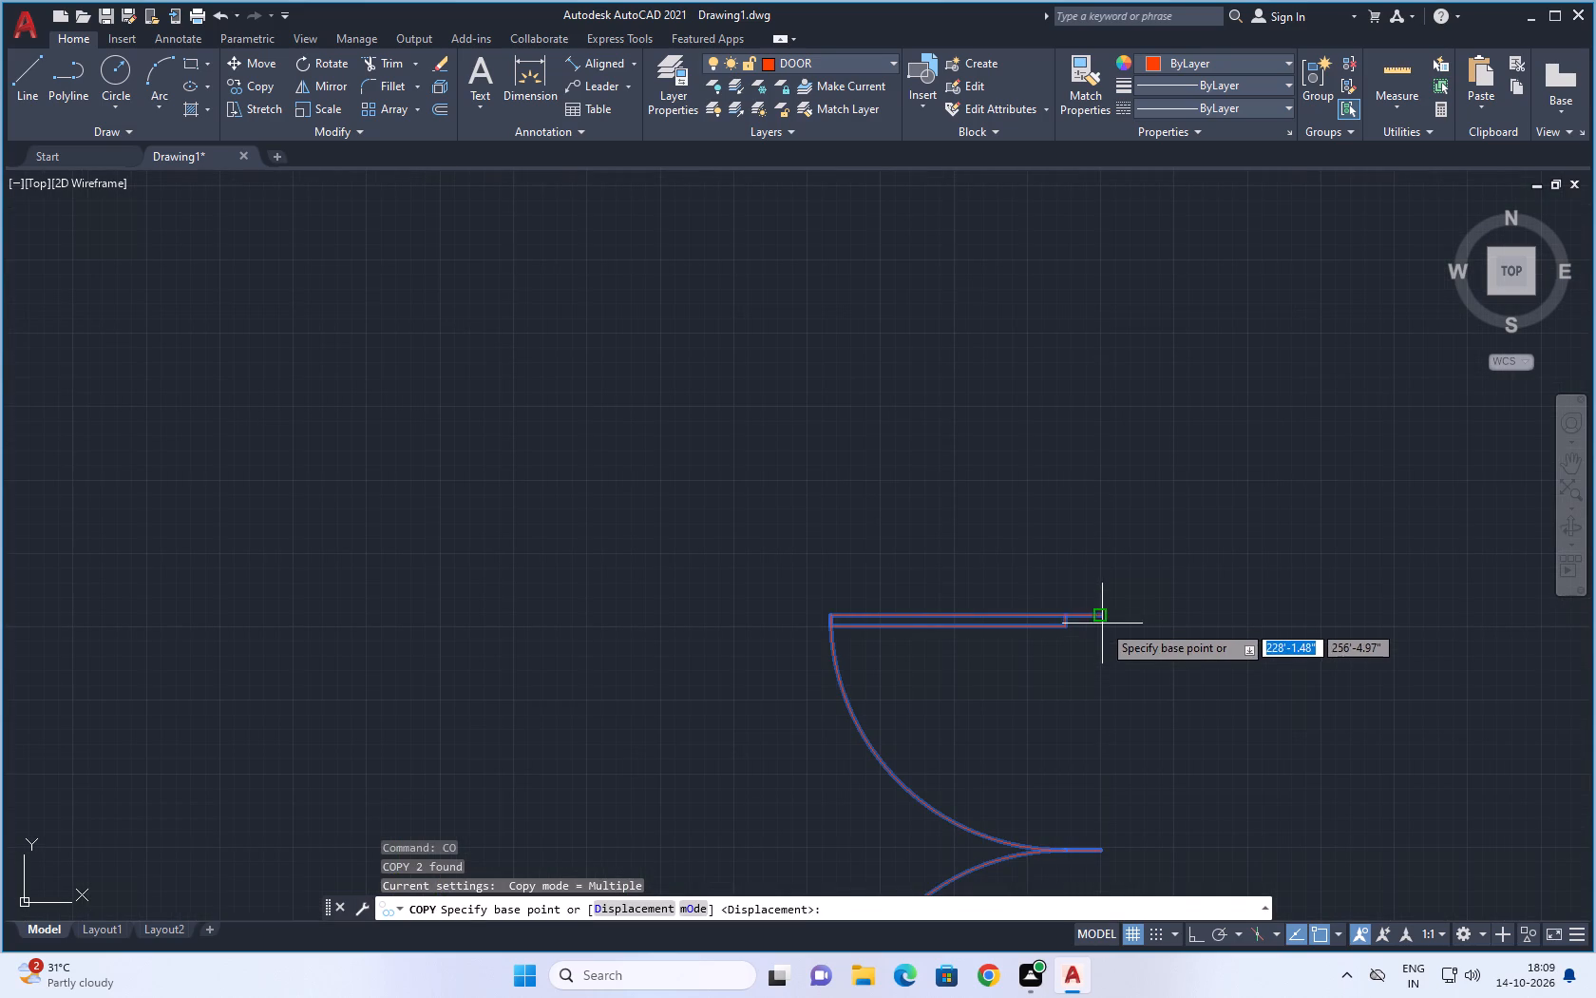
pyautogui.click(1103, 619)
pyautogui.scroll(-4, 636, 539)
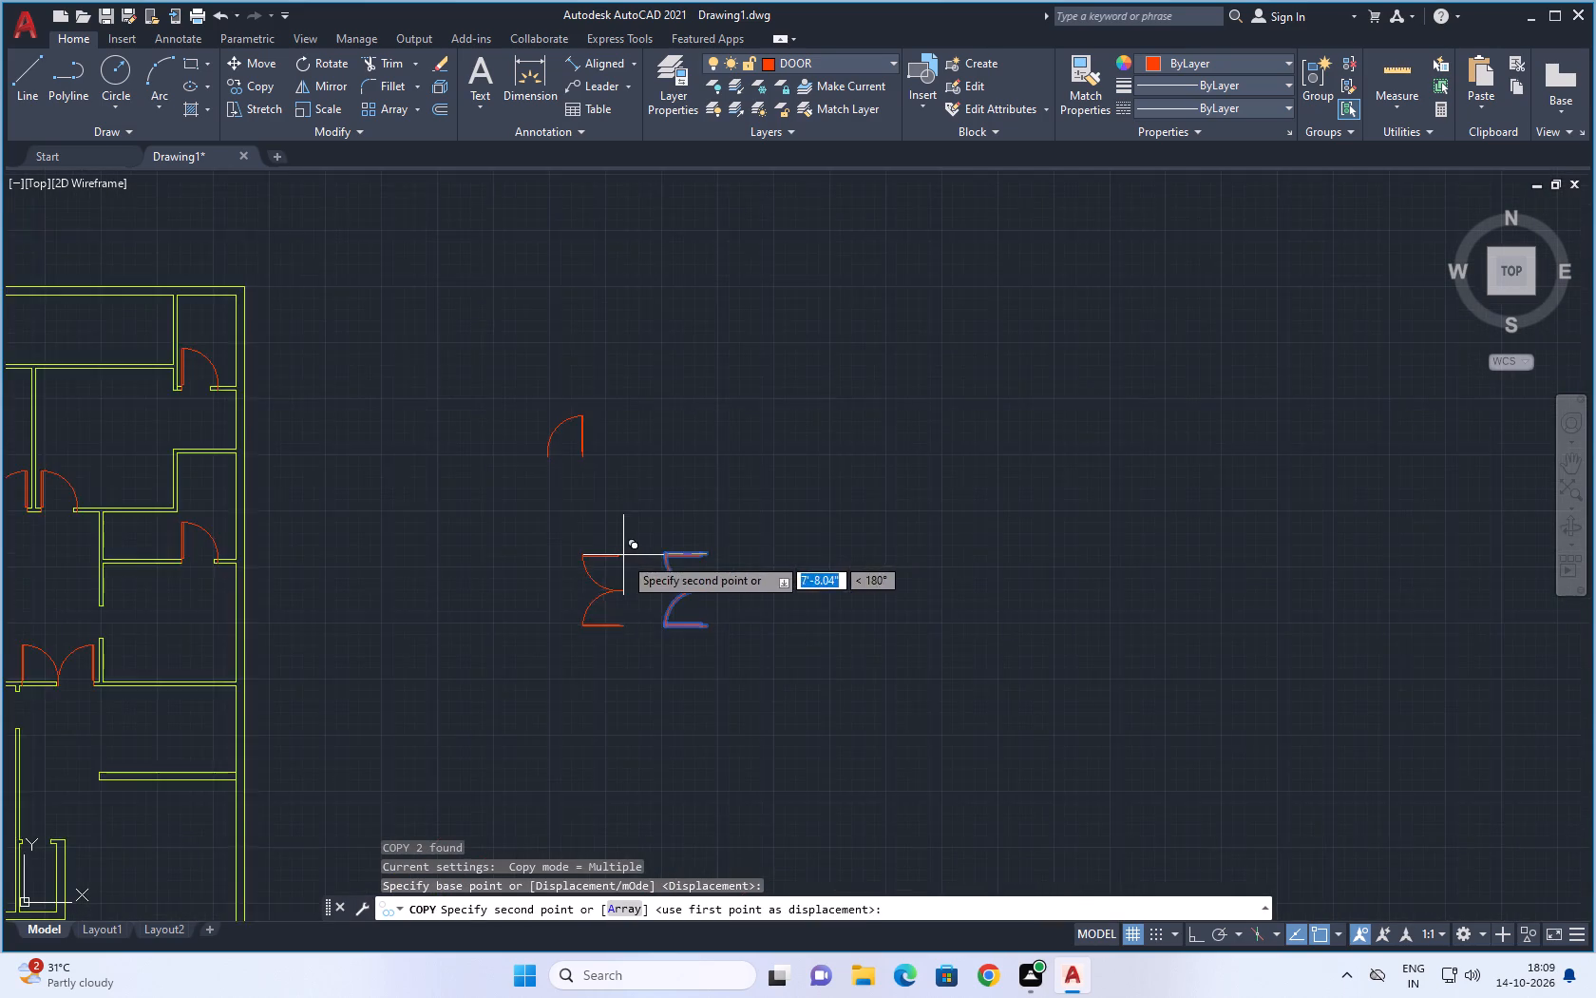
pyautogui.scroll(-1, 622, 558)
pyautogui.moveTo(566, 585); pyautogui.dragTo(1361, 620, button='middle')
pyautogui.scroll(1, 1034, 661)
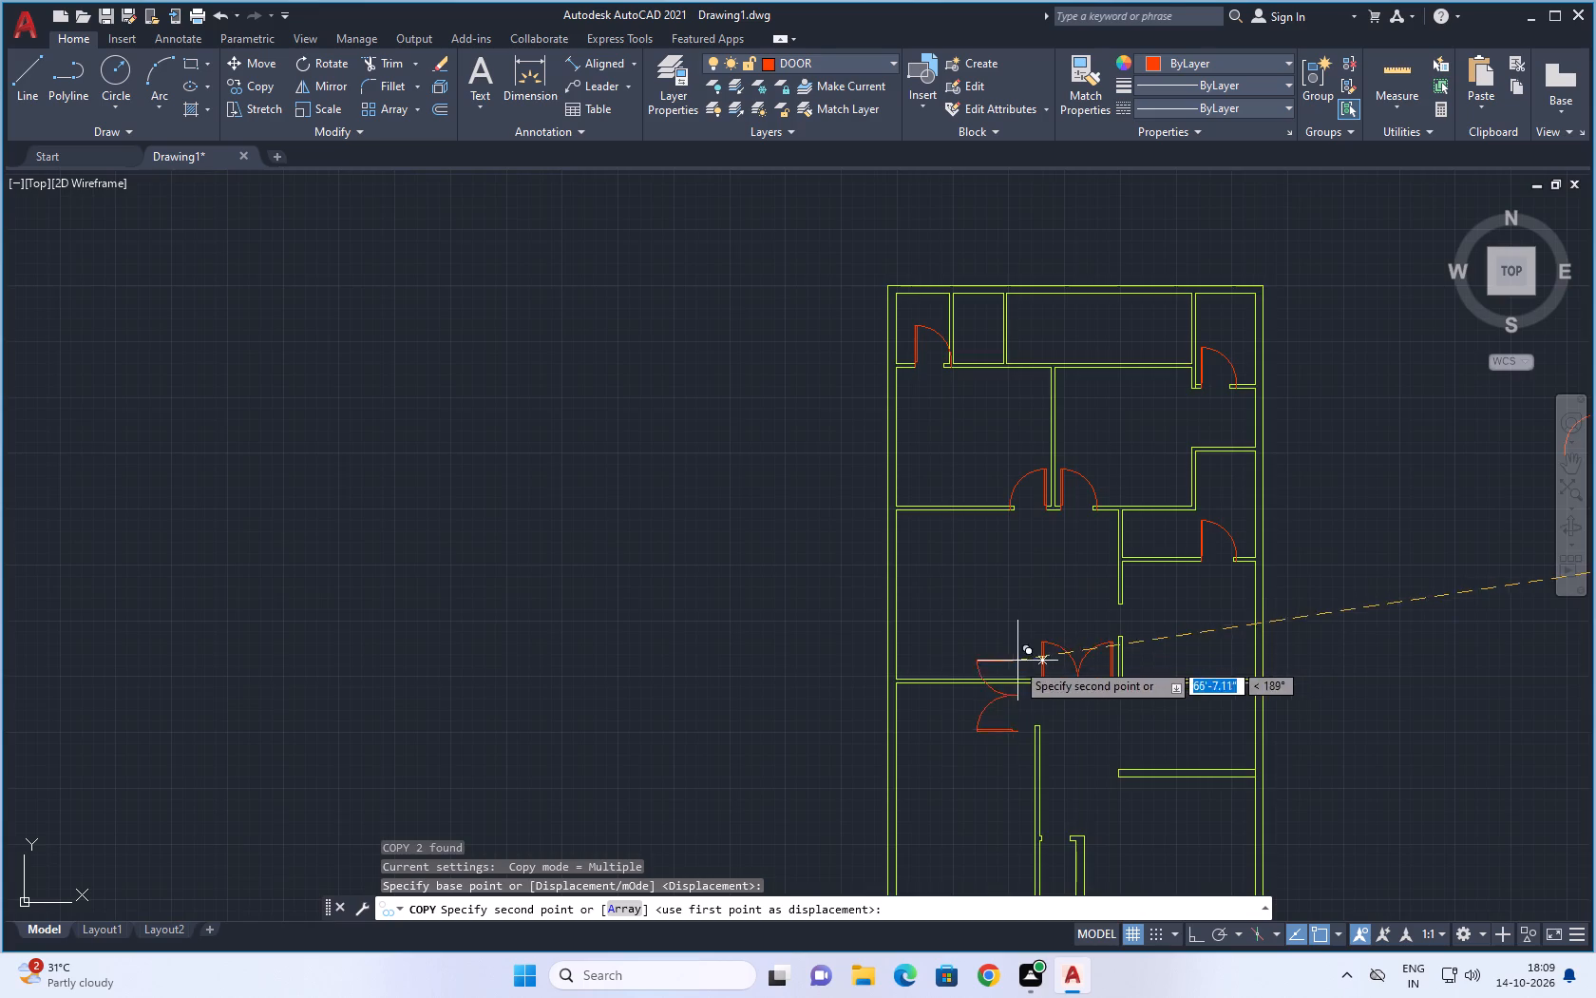
pyautogui.scroll(6, 1012, 702)
pyautogui.scroll(2, 1133, 622)
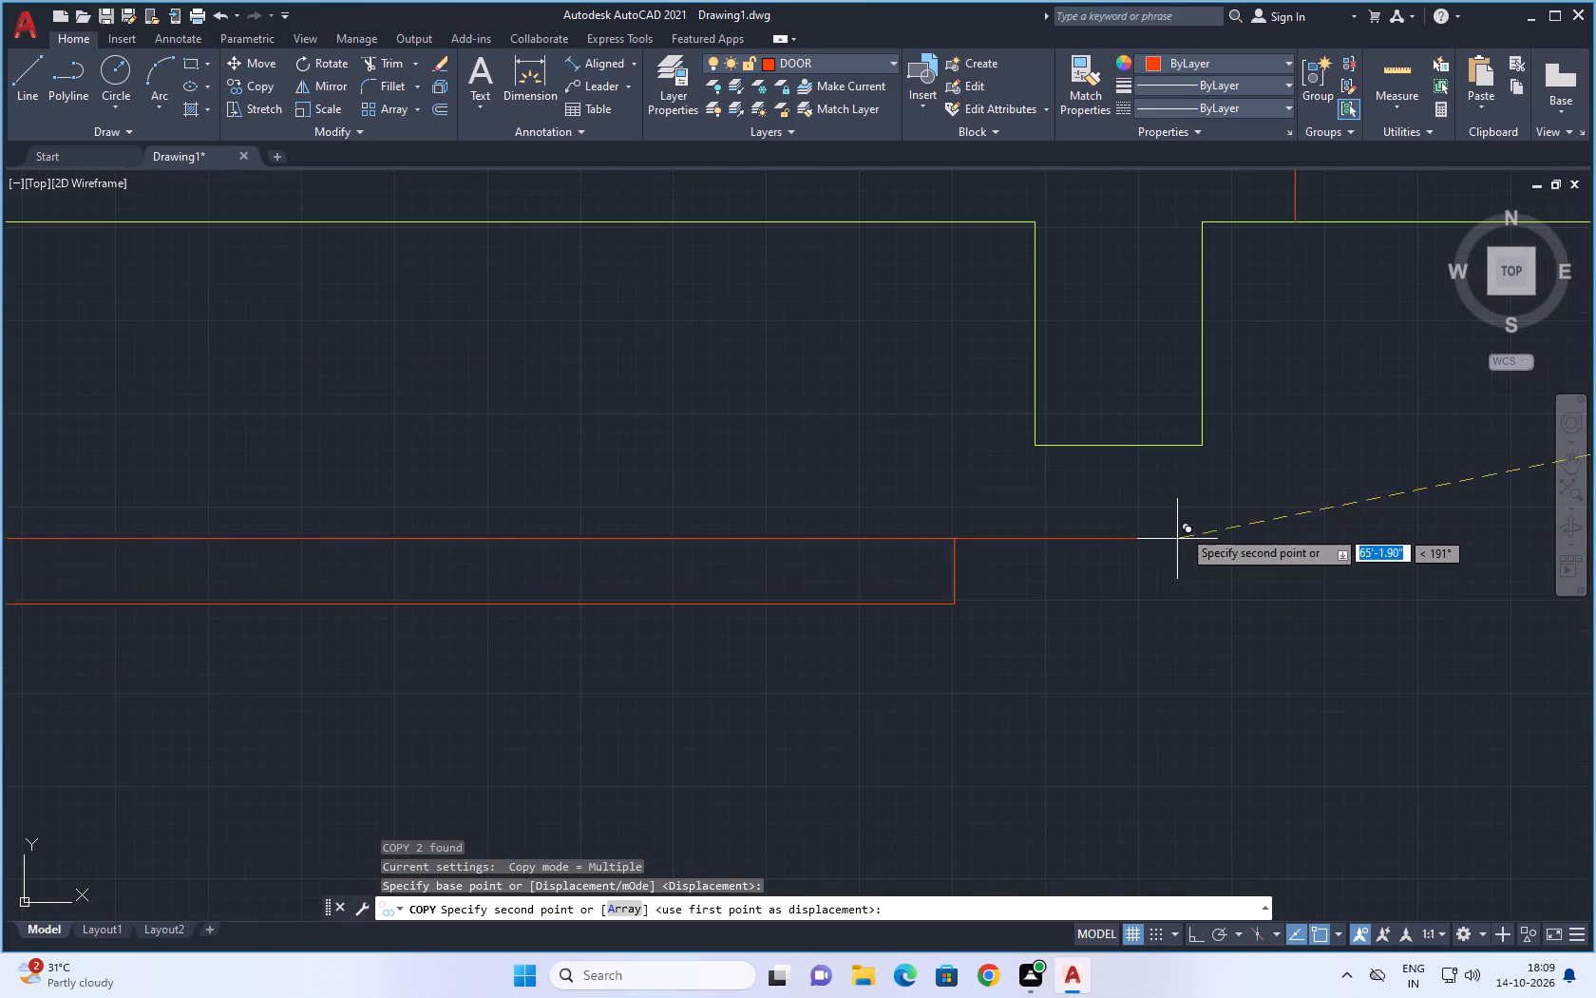
pyautogui.click(1205, 449)
pyautogui.scroll(-6, 1268, 654)
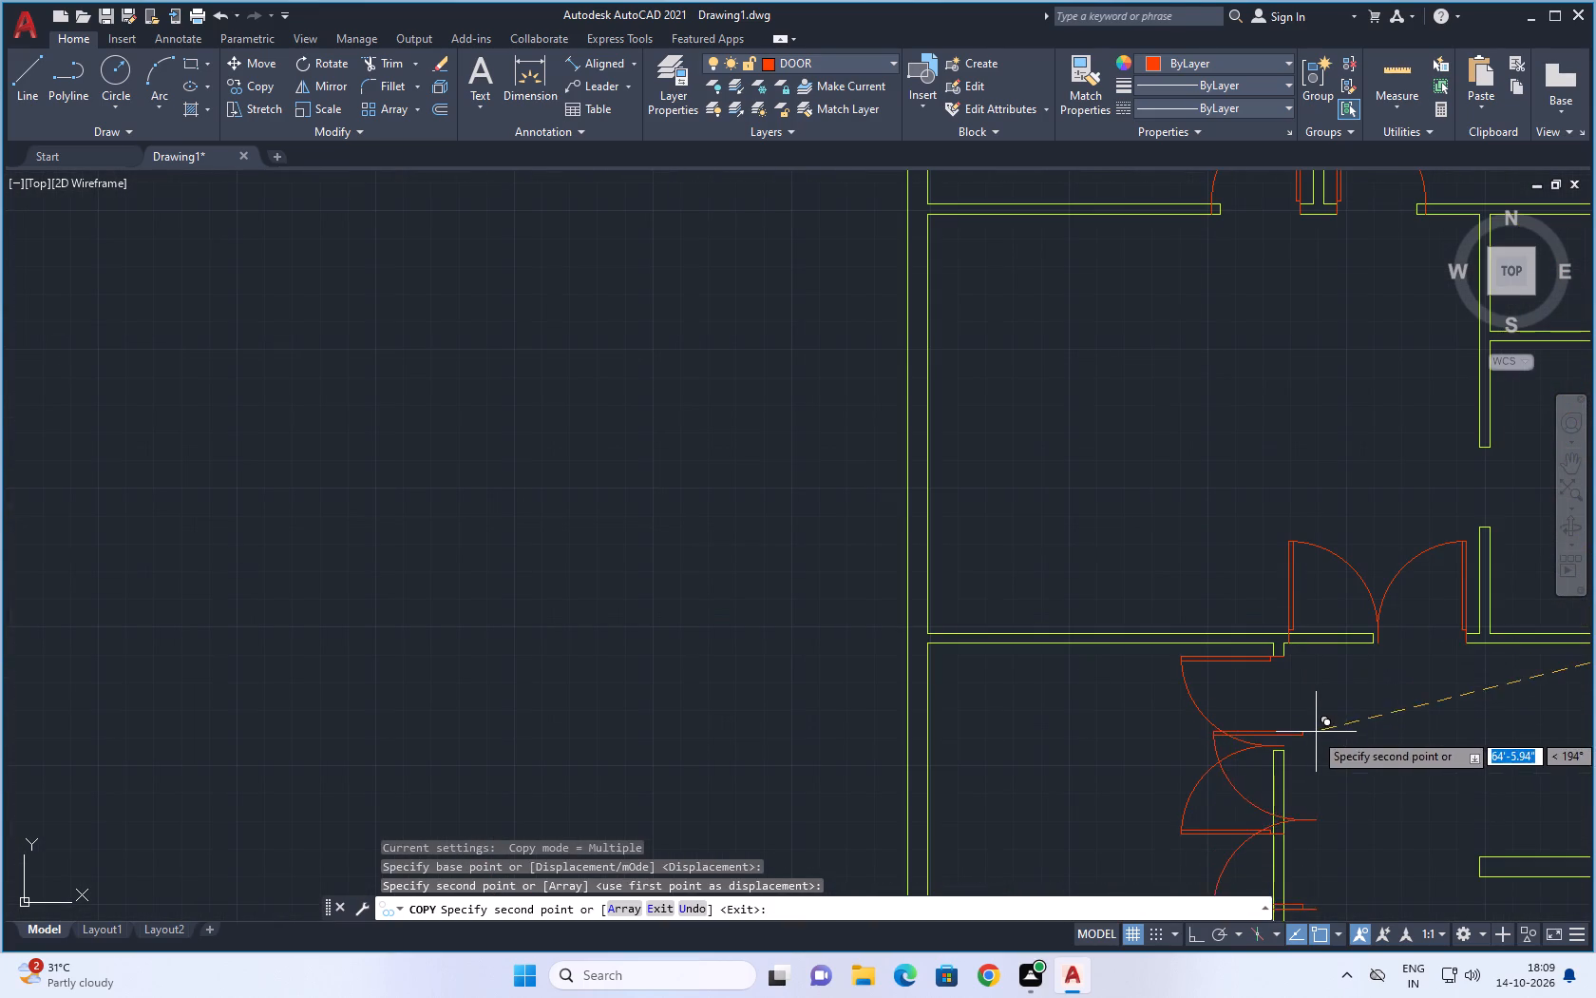
pyautogui.press('Escape')
pyautogui.moveTo(1301, 711); pyautogui.dragTo(969, 541, button='middle')
pyautogui.scroll(2, 911, 681)
pyautogui.moveTo(1190, 595); pyautogui.dragTo(1074, 673, button='middle')
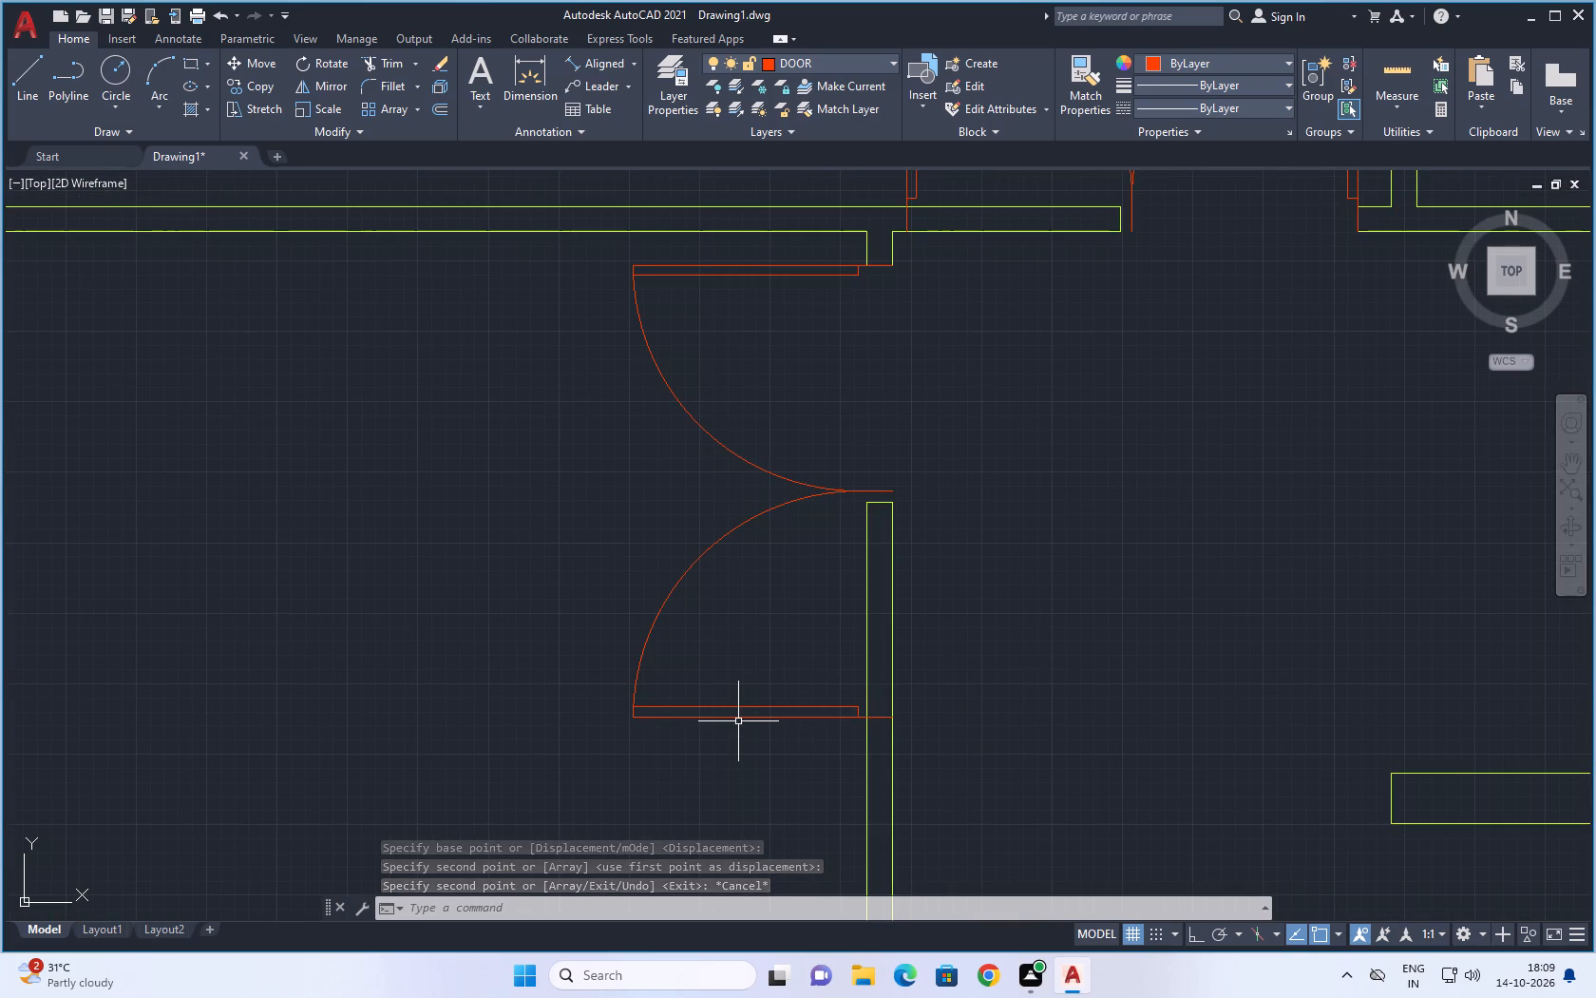
# Examine the door placements across the whole floor plan and the open area east of the southwest room.
pyautogui.press('Escape')
pyautogui.scroll(-2, 996, 573)
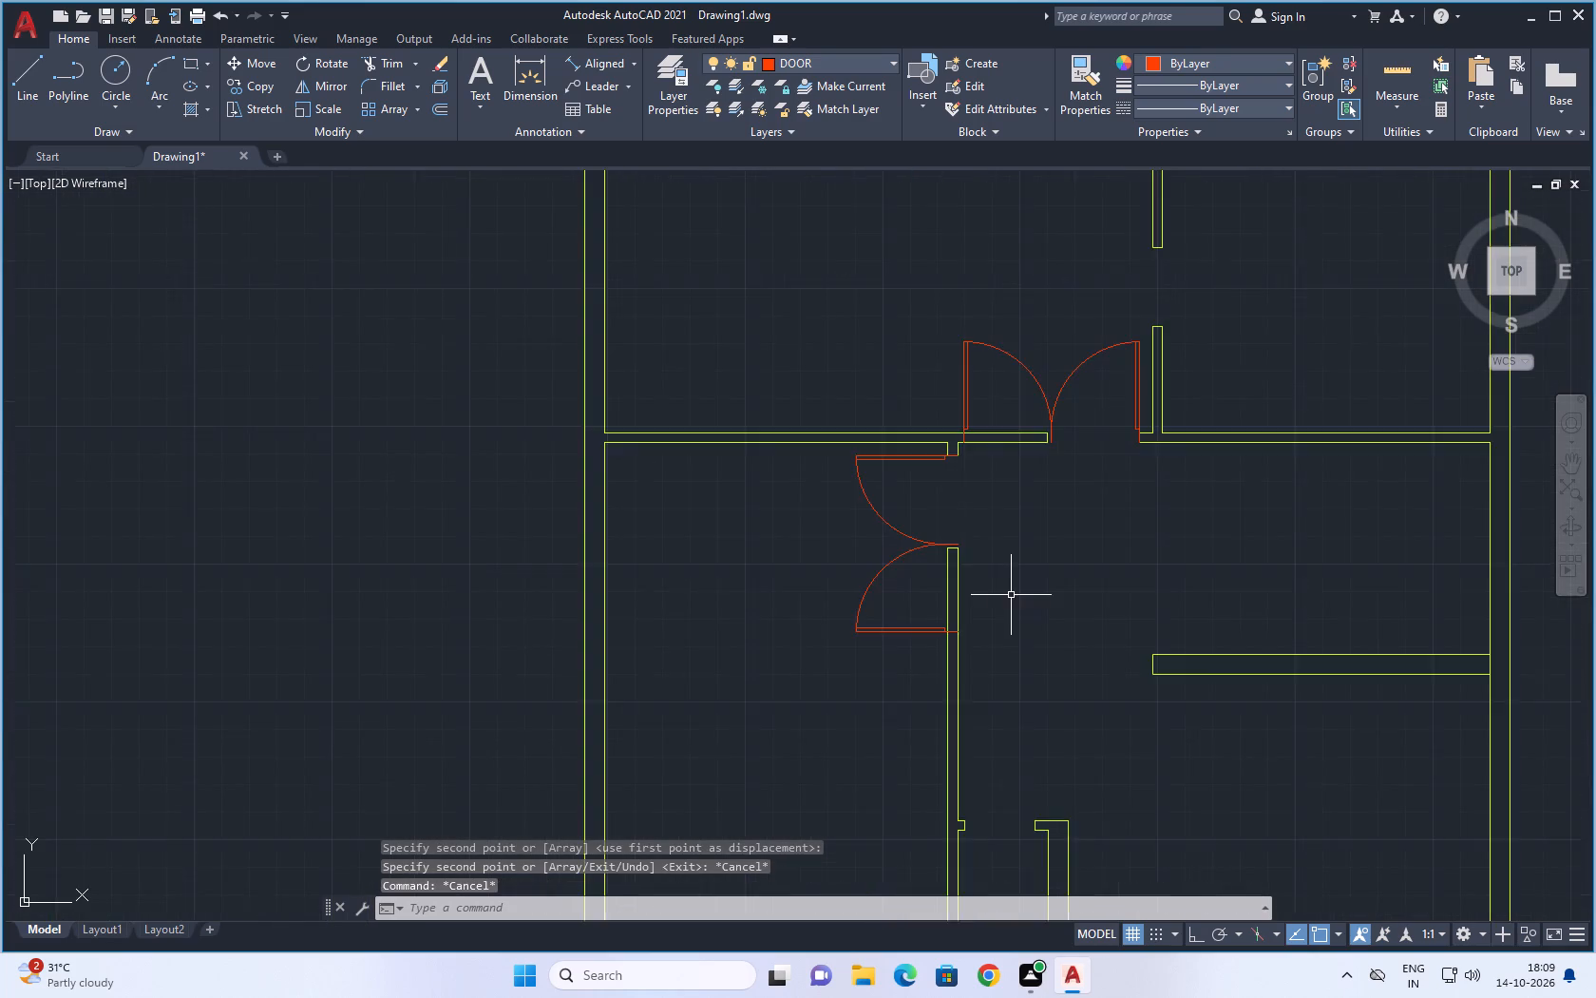
pyautogui.scroll(-2, 1011, 595)
pyautogui.moveTo(1016, 603); pyautogui.dragTo(780, 653, button='middle')
pyautogui.scroll(-1, 1065, 617)
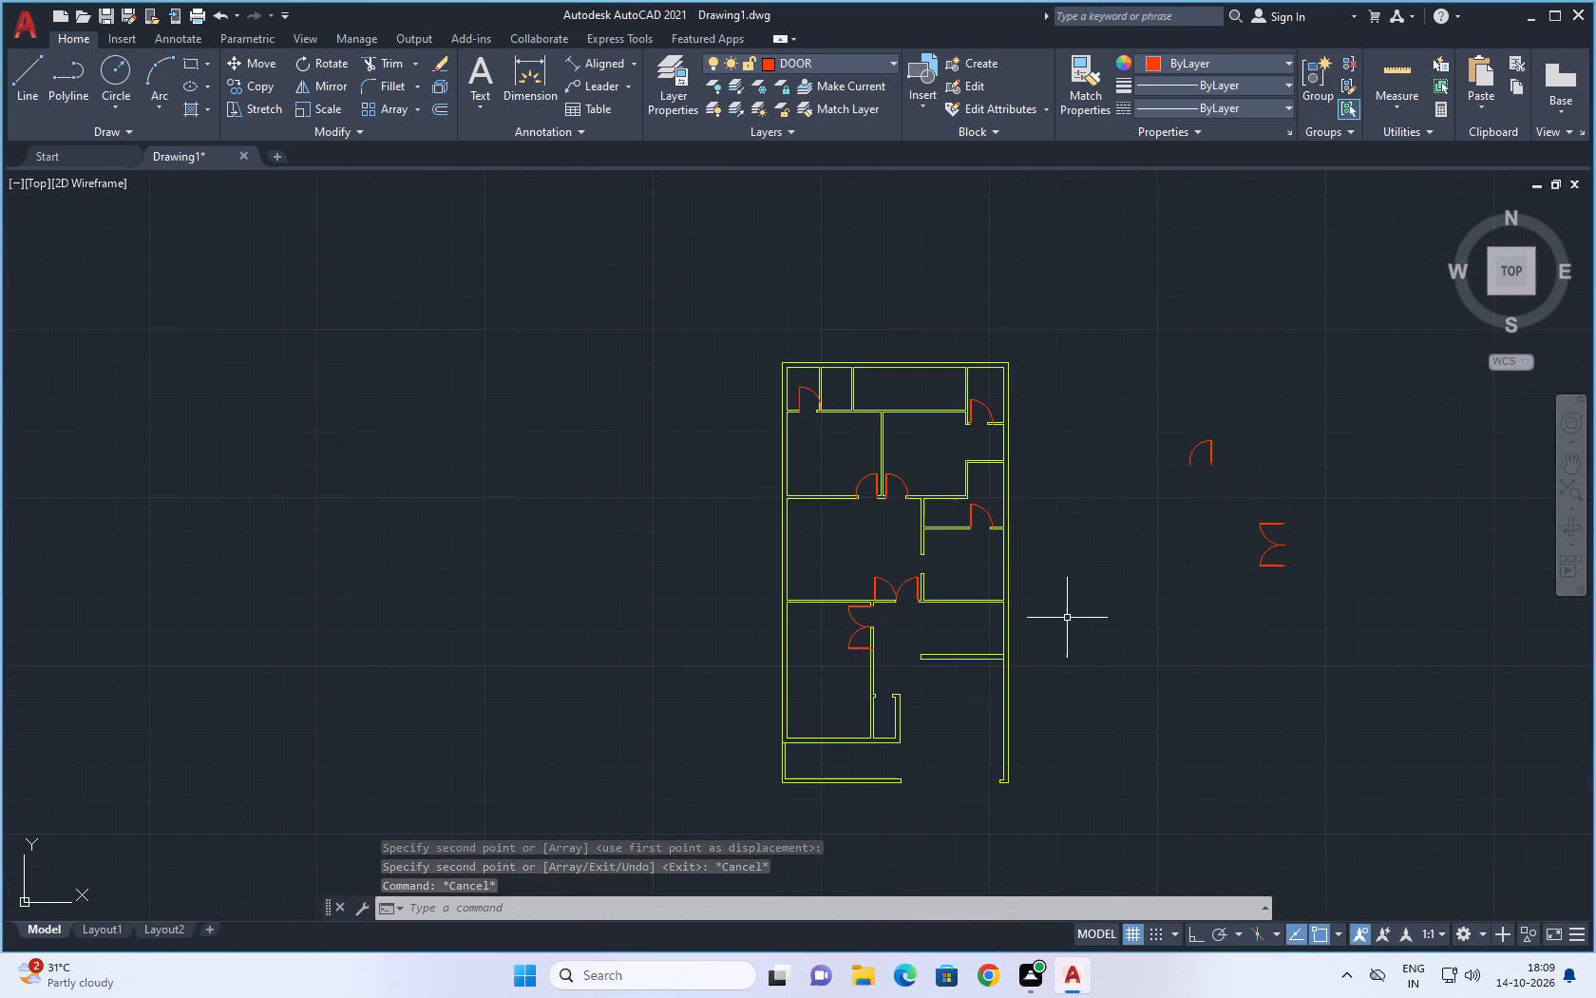
pyautogui.moveTo(1092, 626); pyautogui.dragTo(993, 590, button='middle')
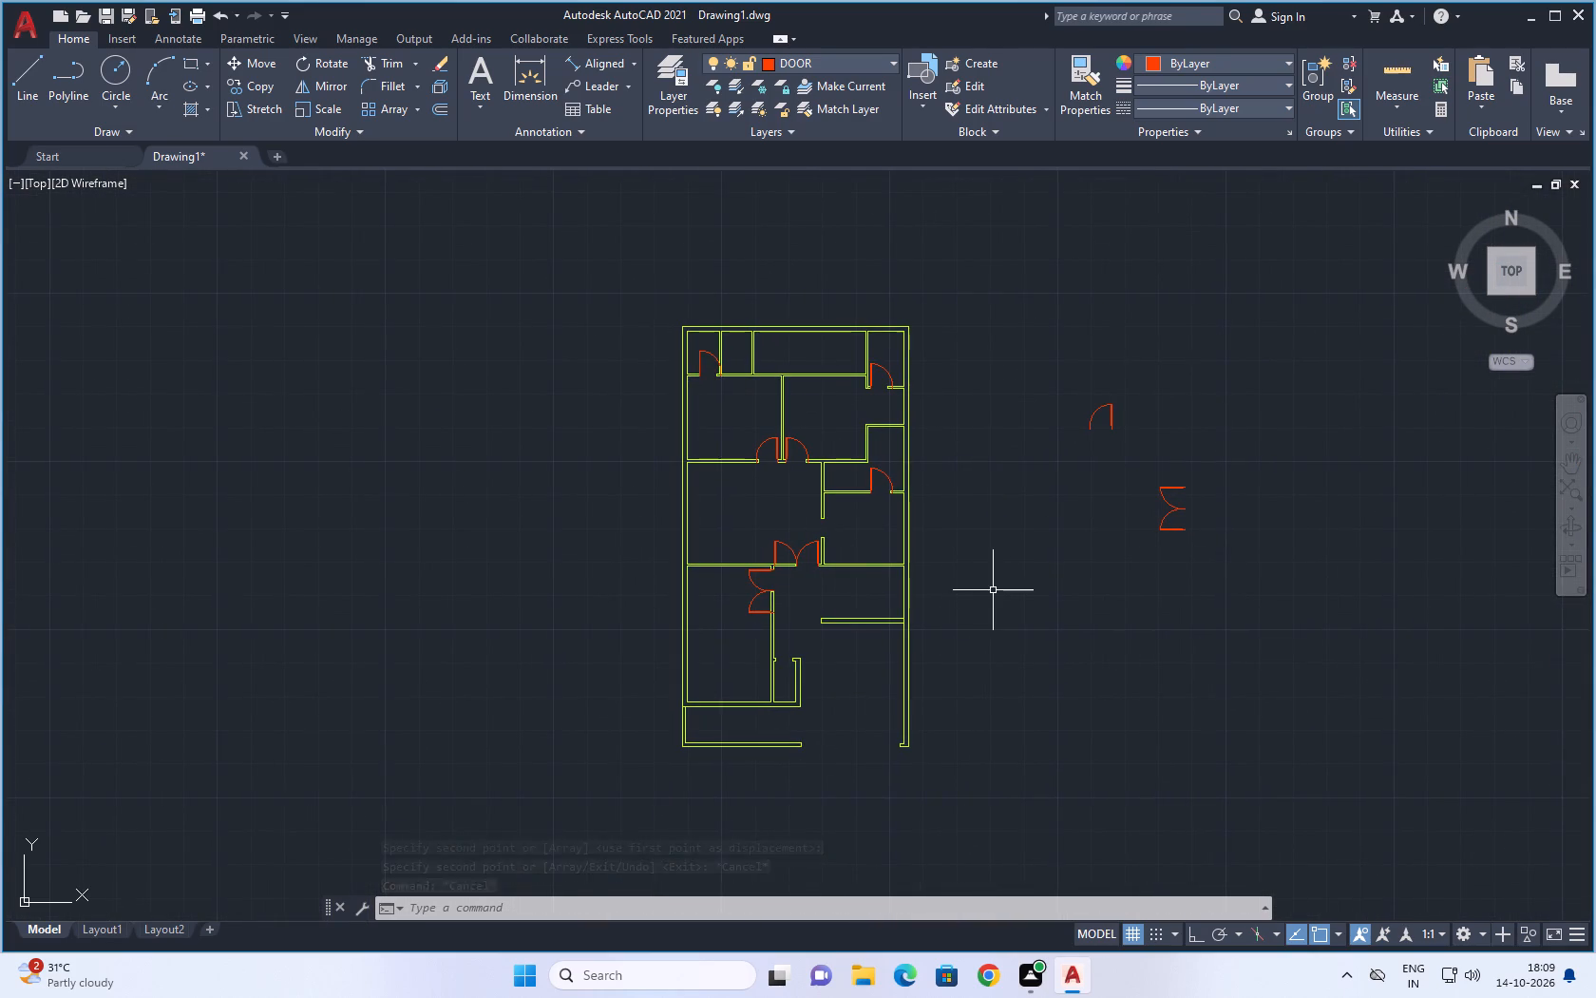
pyautogui.scroll(-1, 993, 590)
pyautogui.moveTo(993, 592); pyautogui.dragTo(945, 609, button='middle')
pyautogui.scroll(1, 944, 609)
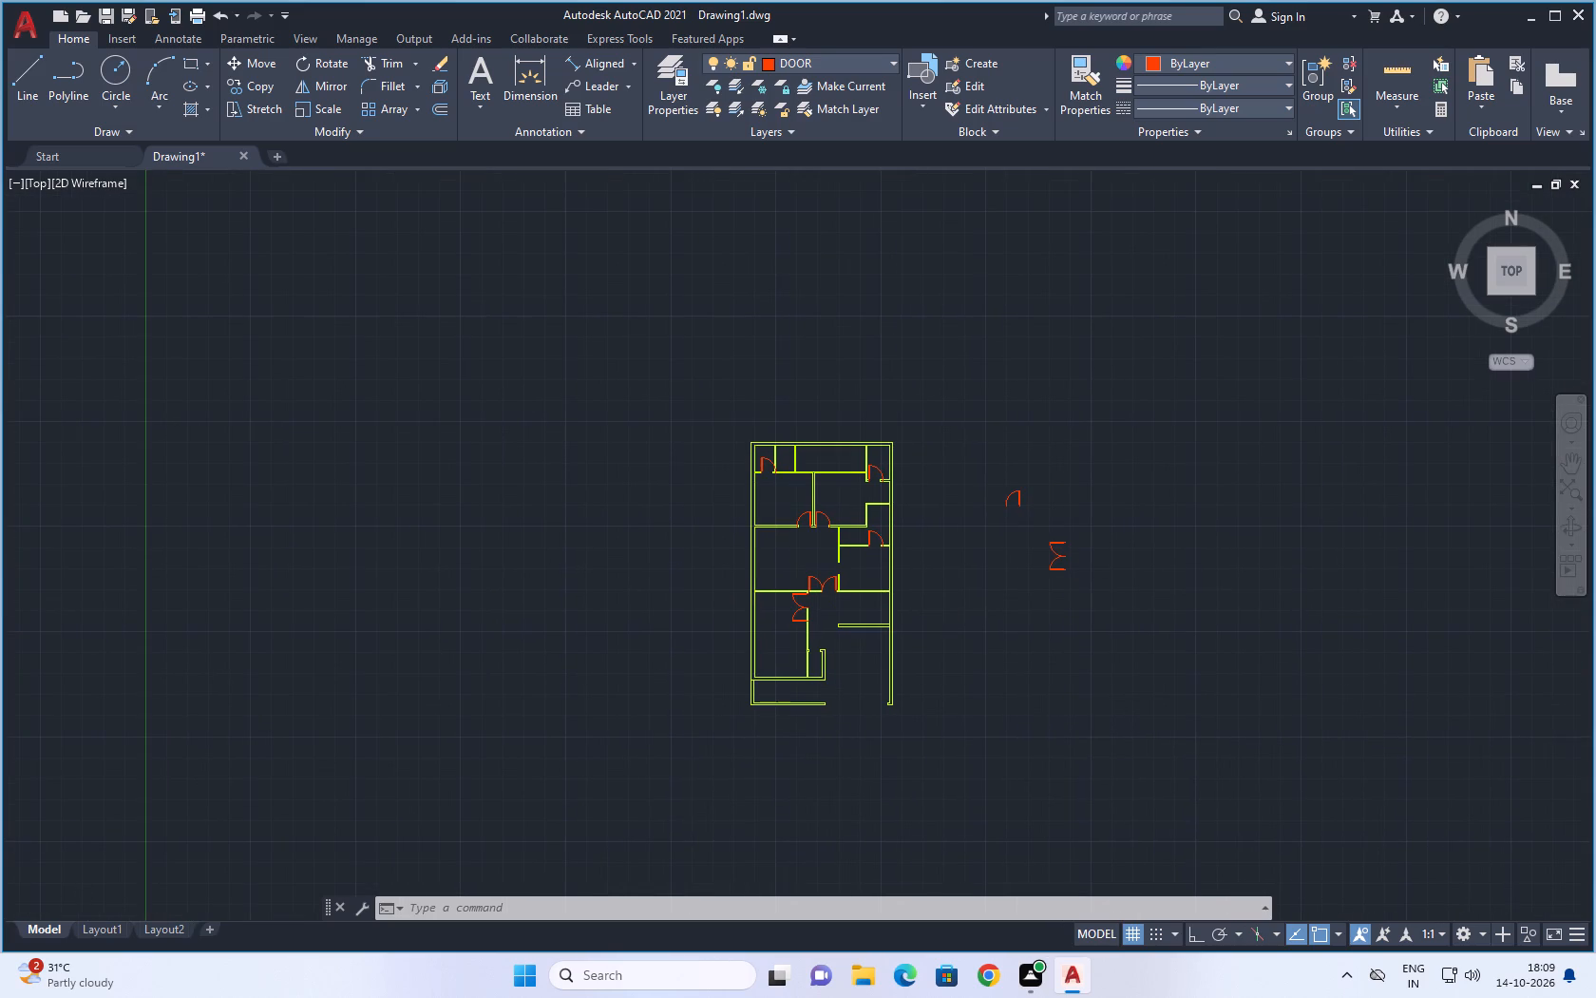
pyautogui.scroll(1, 944, 609)
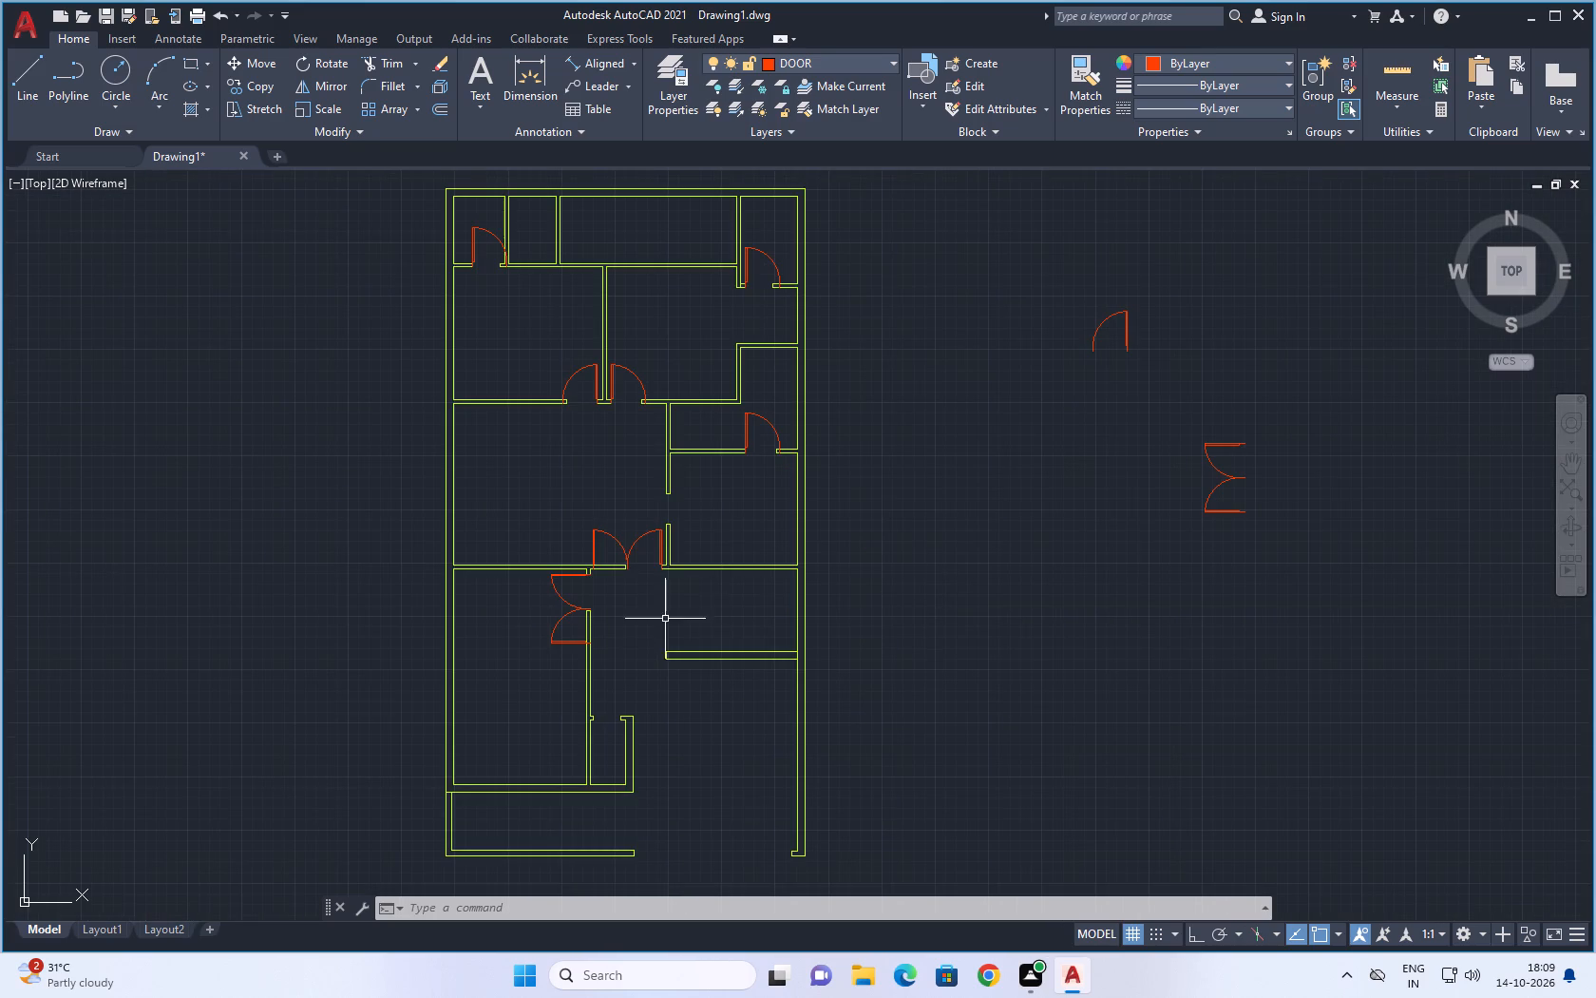
pyautogui.scroll(2, 639, 665)
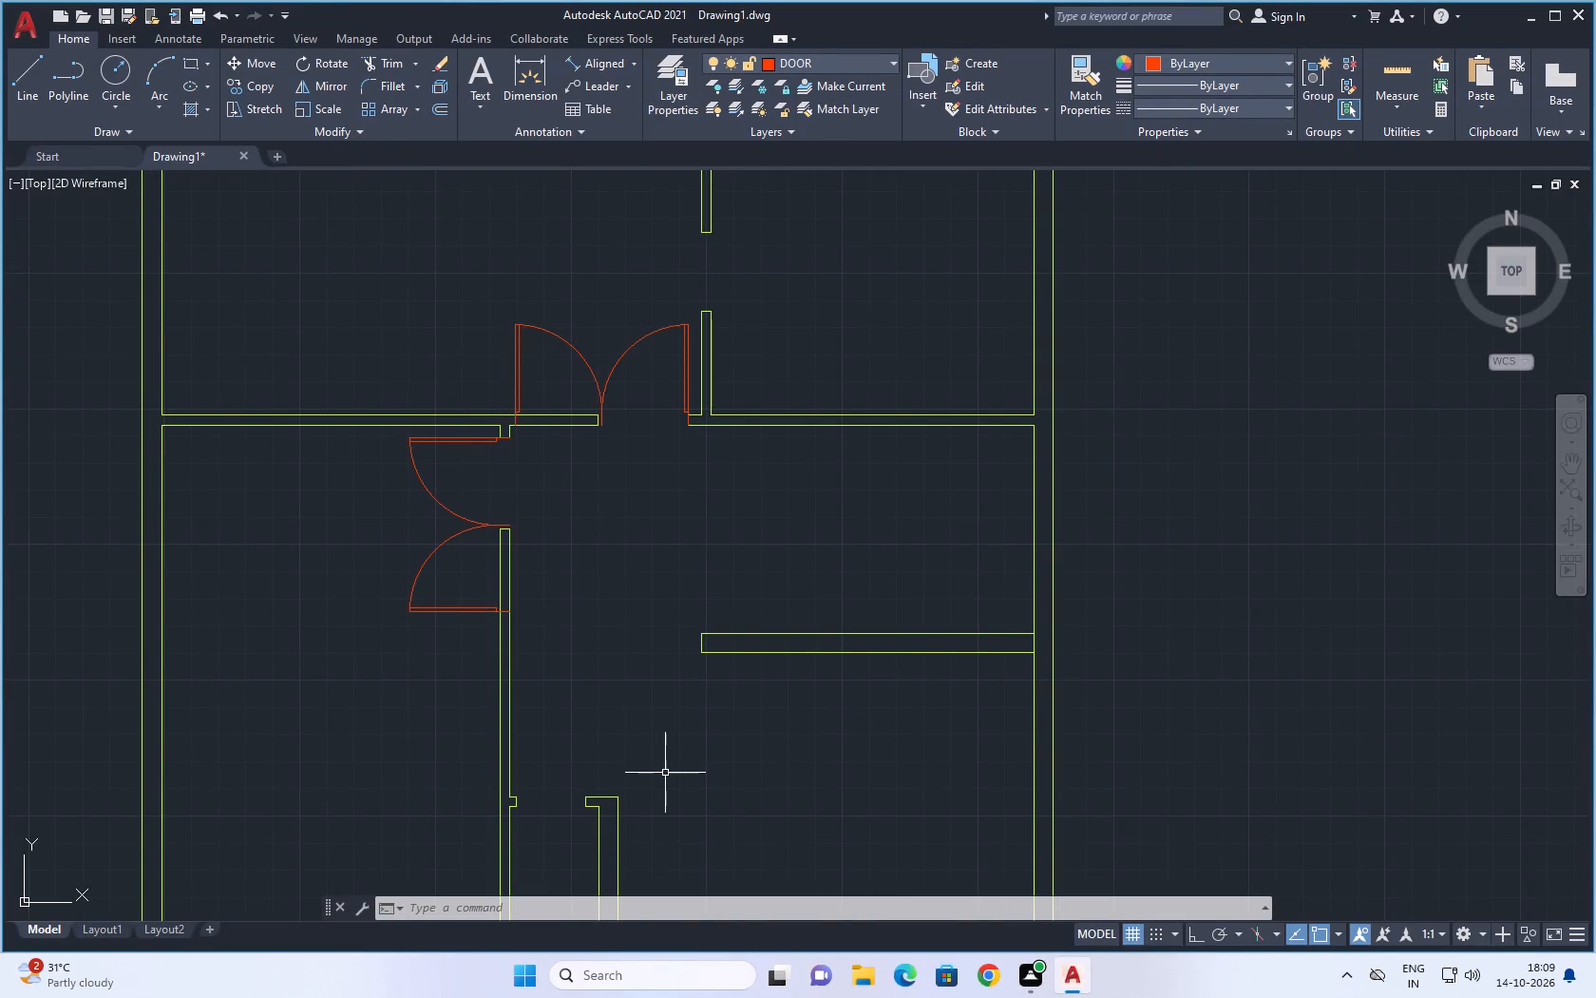
pyautogui.scroll(1, 637, 777)
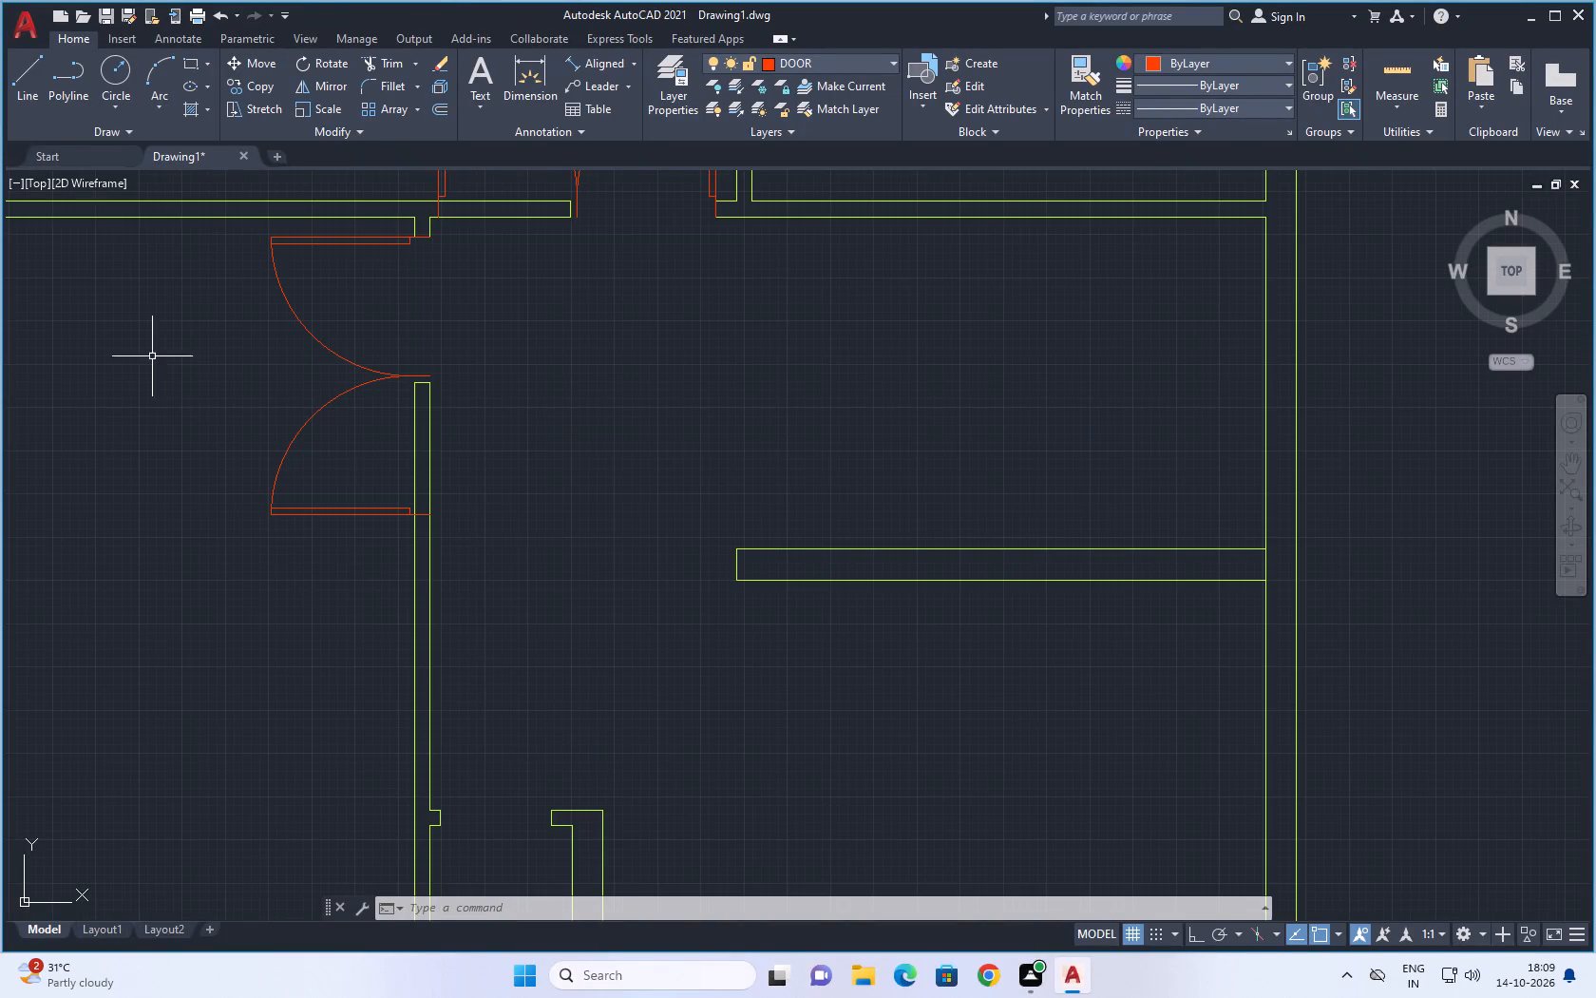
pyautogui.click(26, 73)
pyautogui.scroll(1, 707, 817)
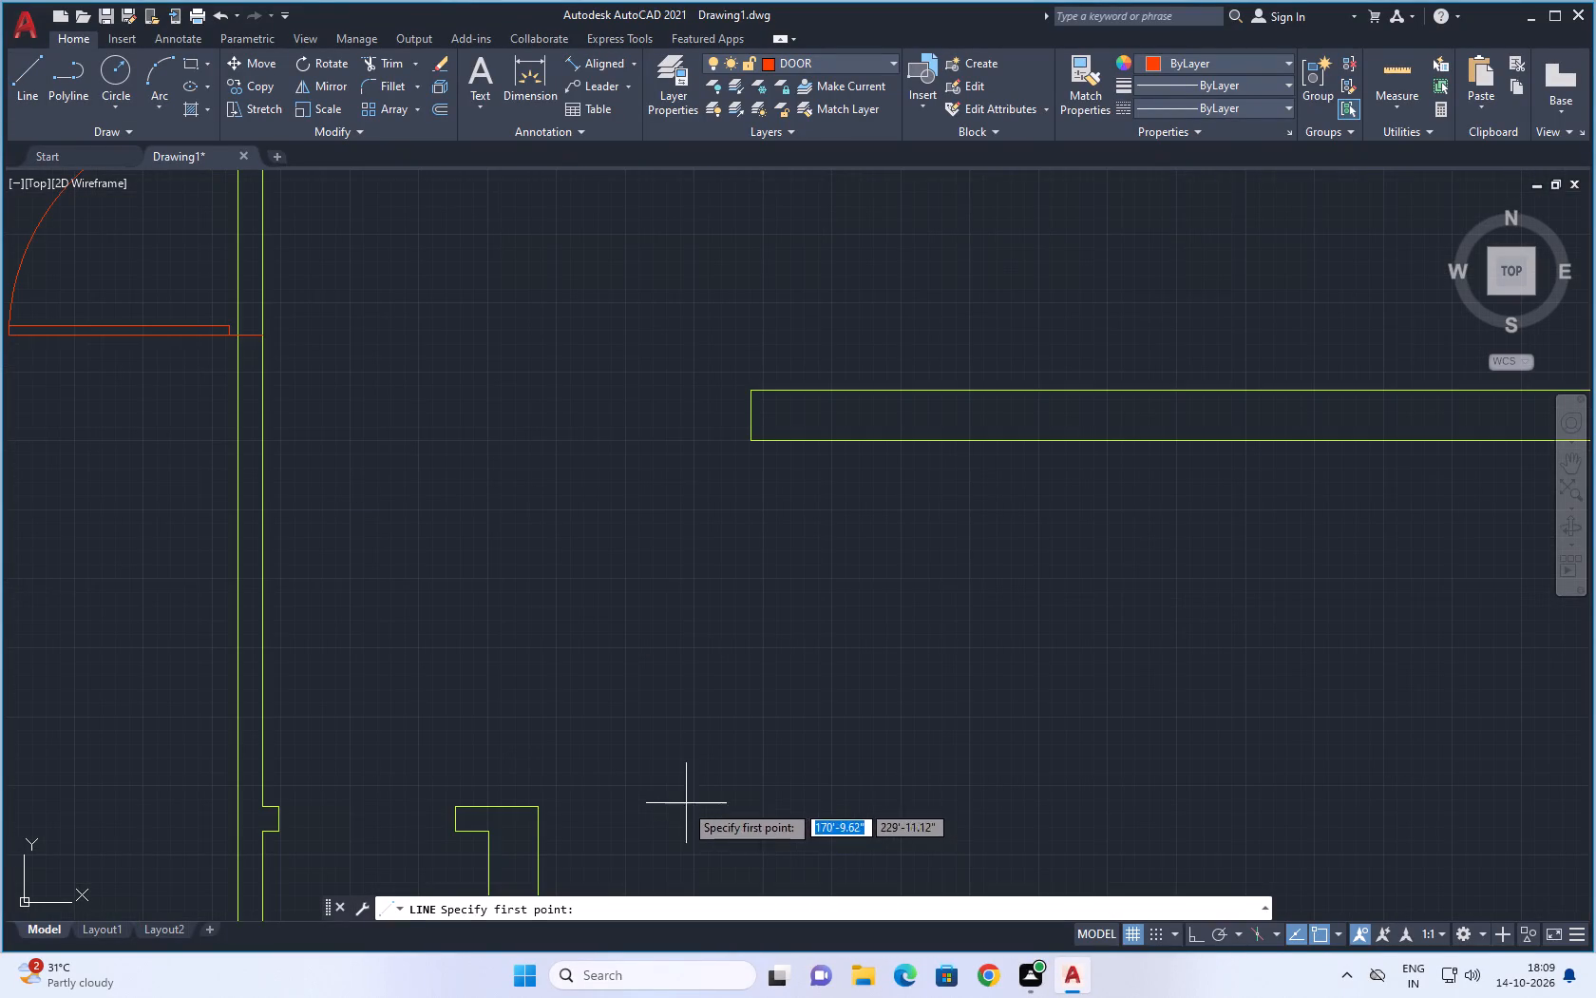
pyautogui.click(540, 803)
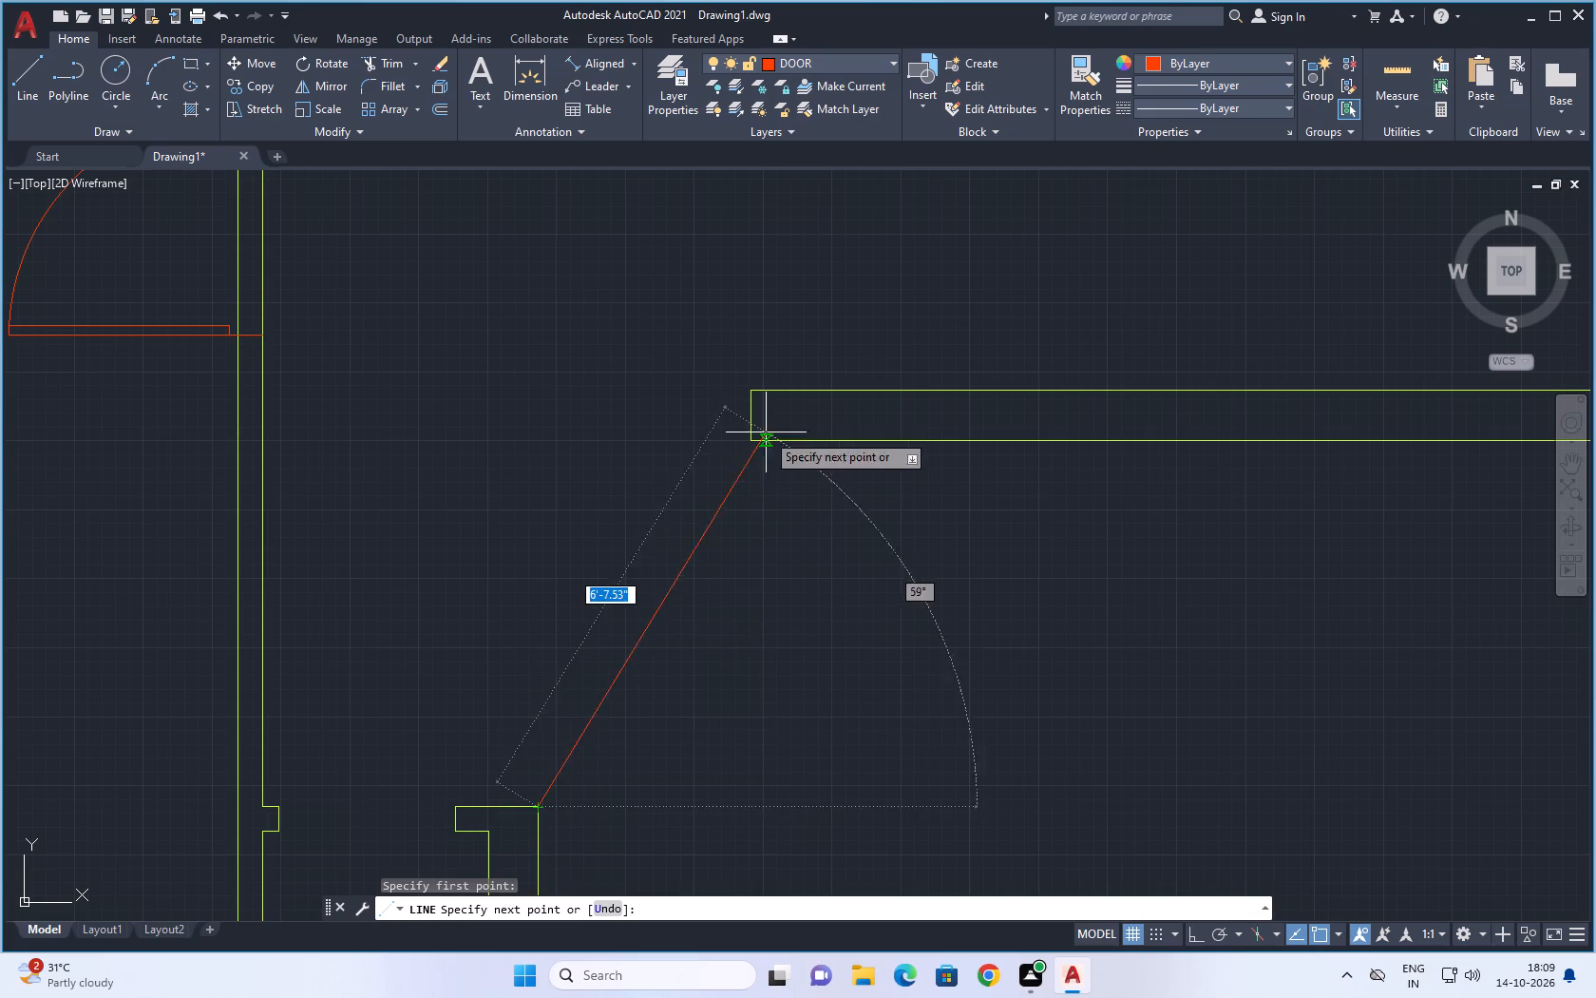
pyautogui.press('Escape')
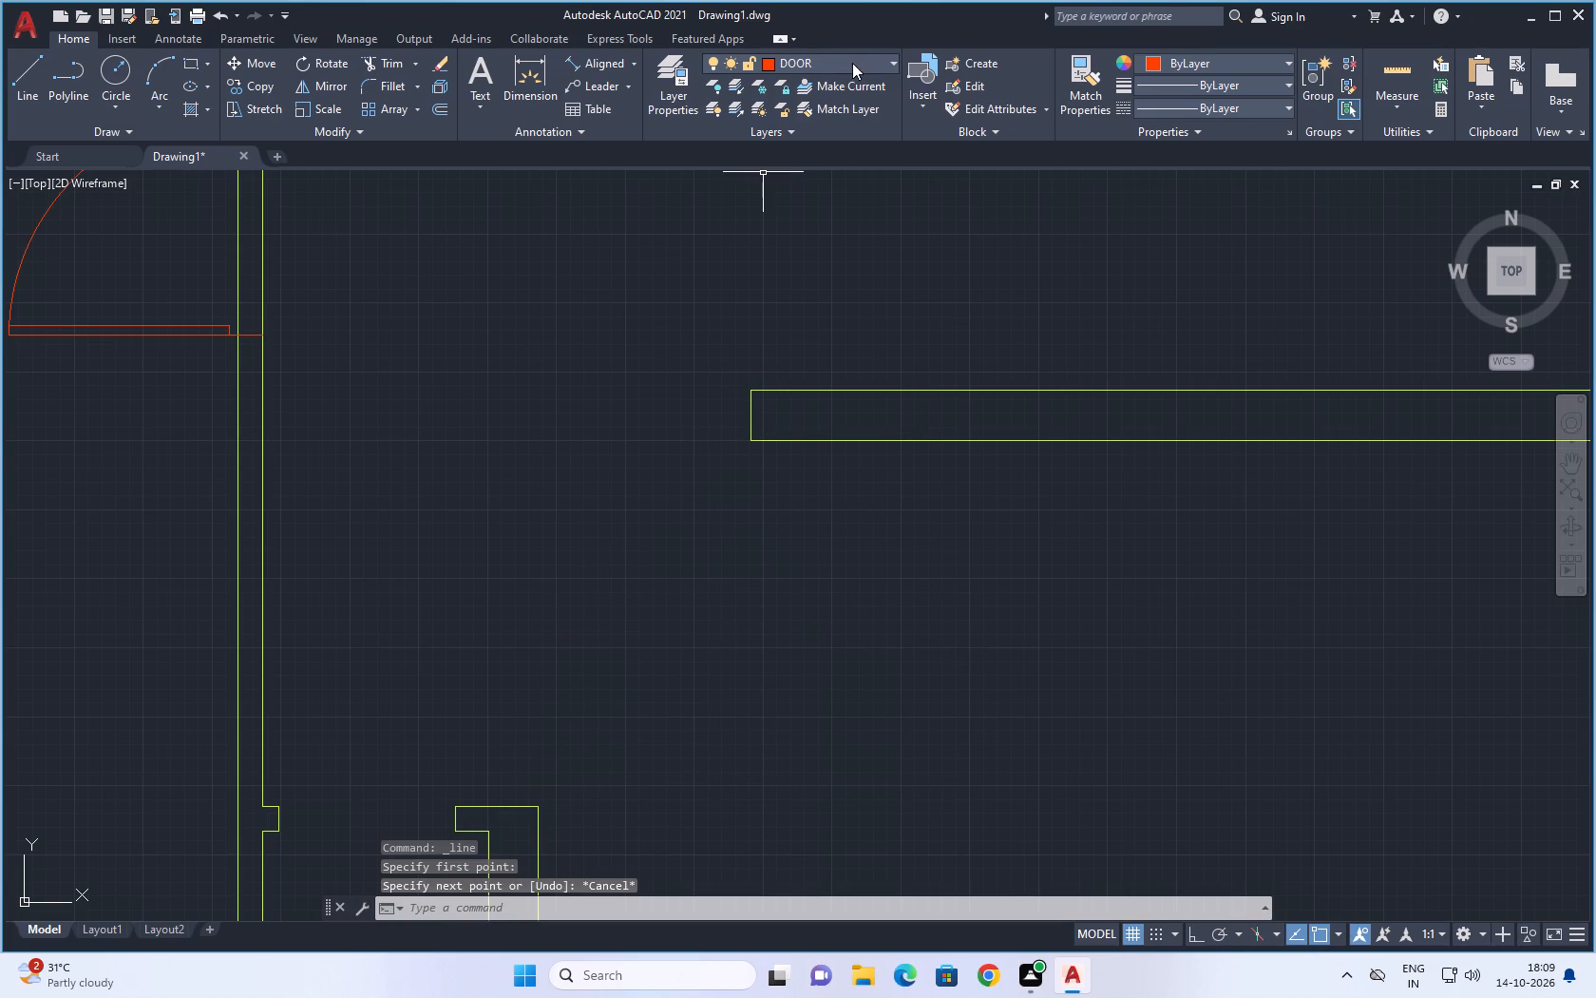
# On the WALL layer, draw a line starting from the upper east corner of the small L-shaped wall east of the southwest room.
pyautogui.click(852, 63)
pyautogui.click(826, 154)
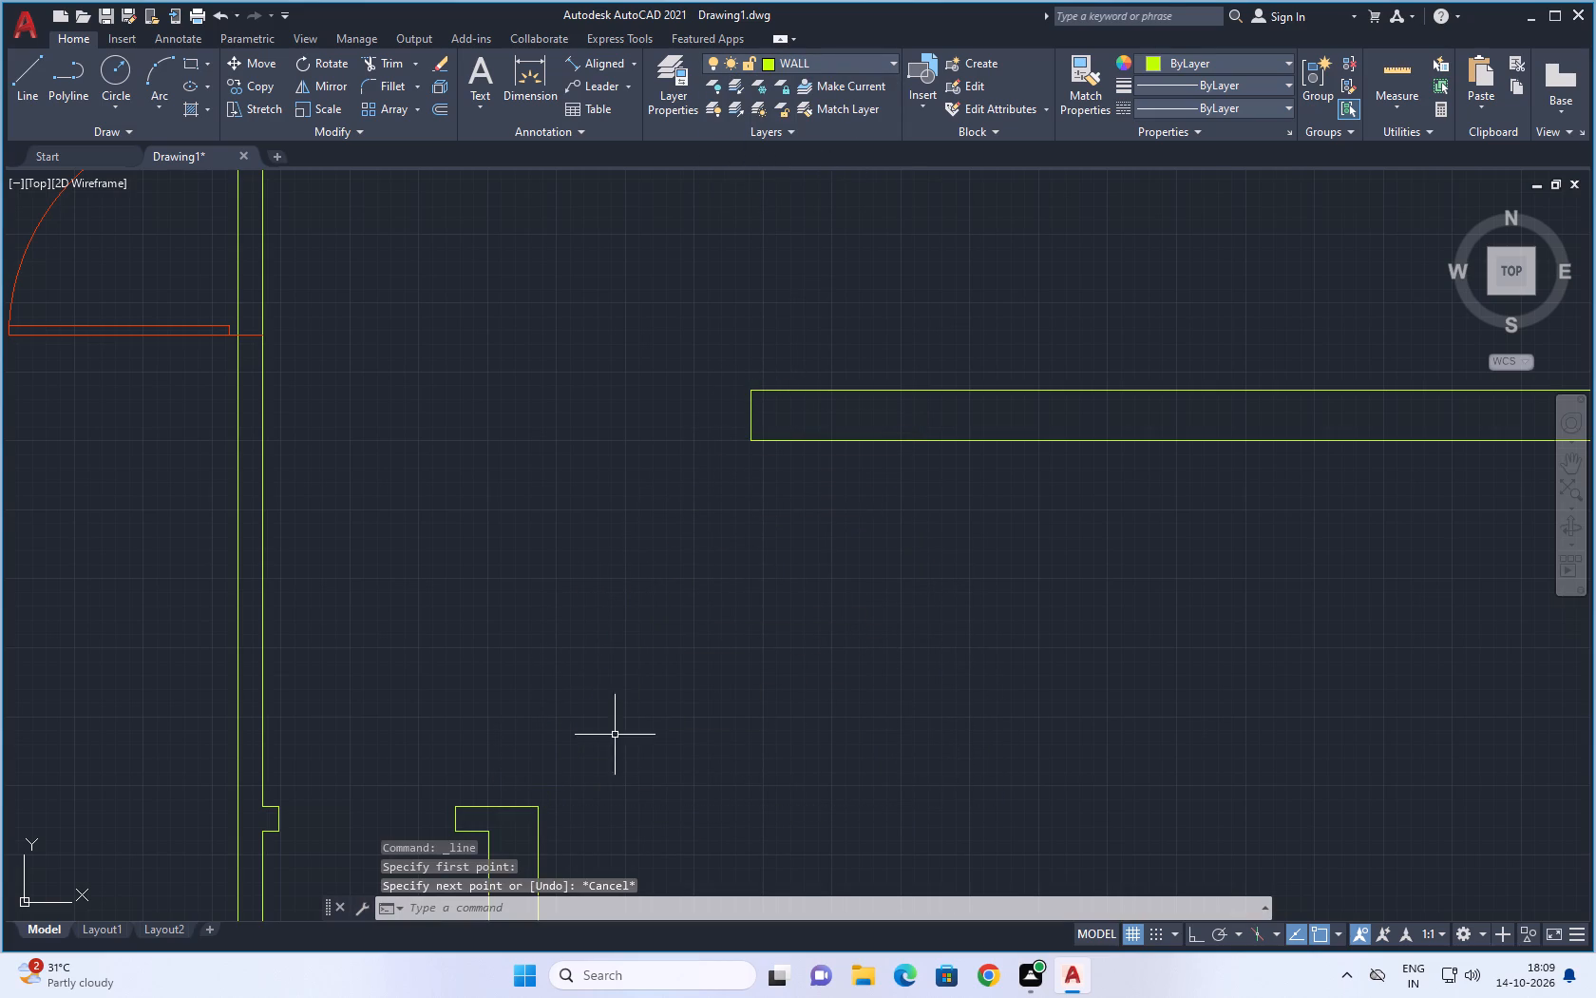
pyautogui.click(28, 66)
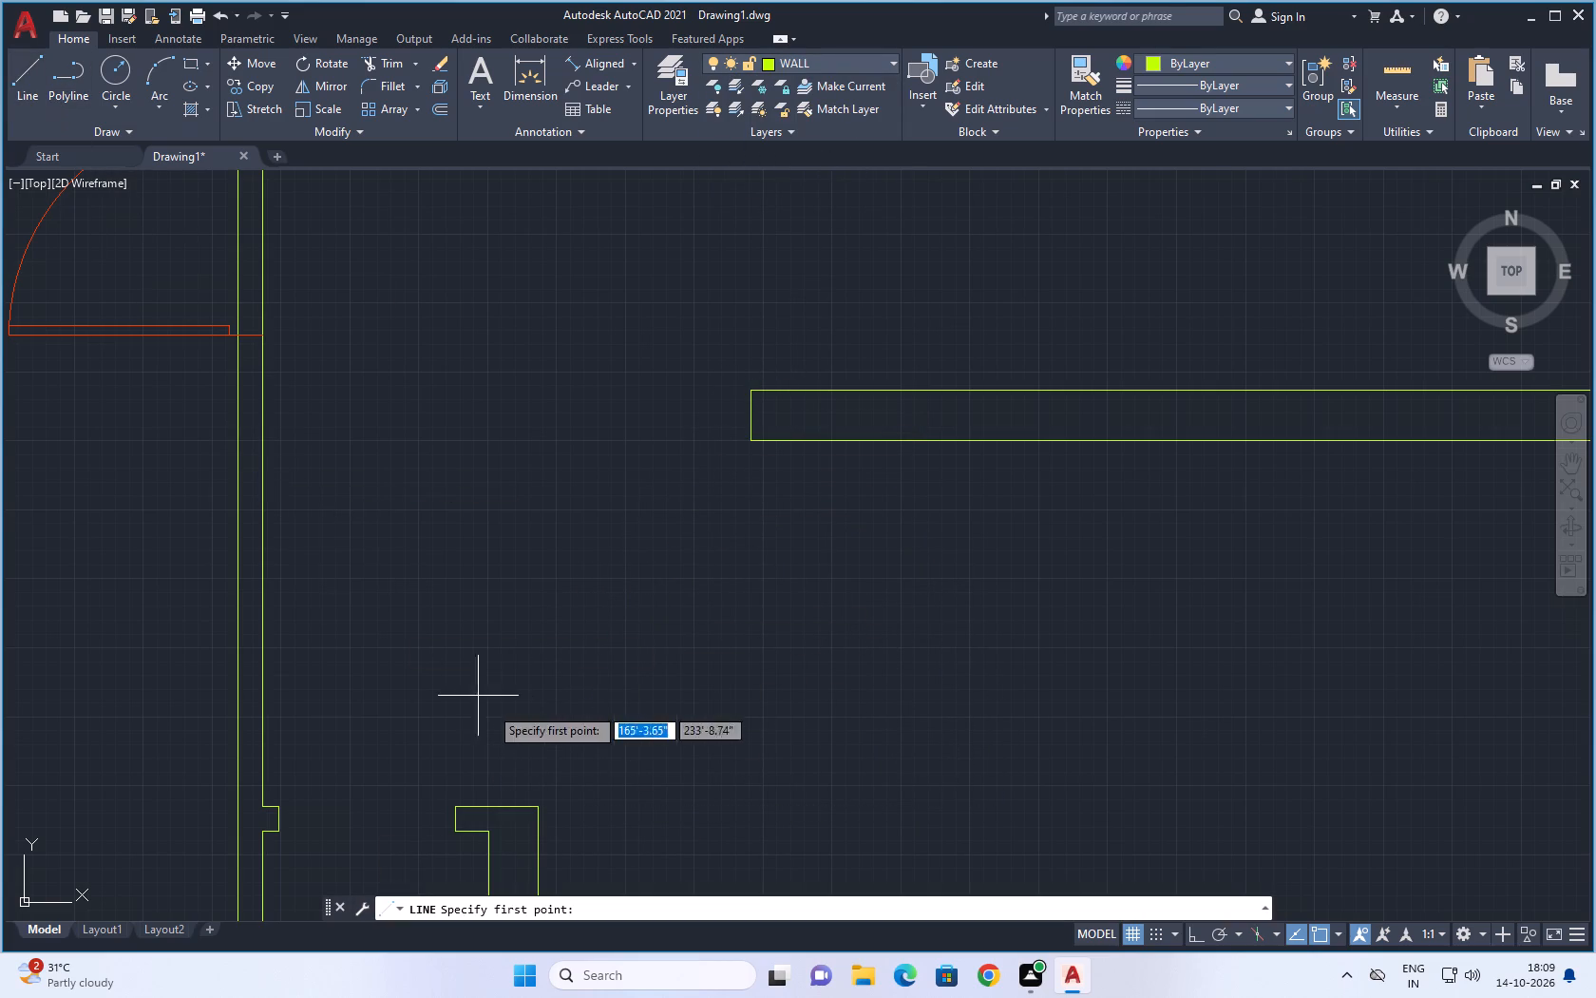
pyautogui.click(541, 808)
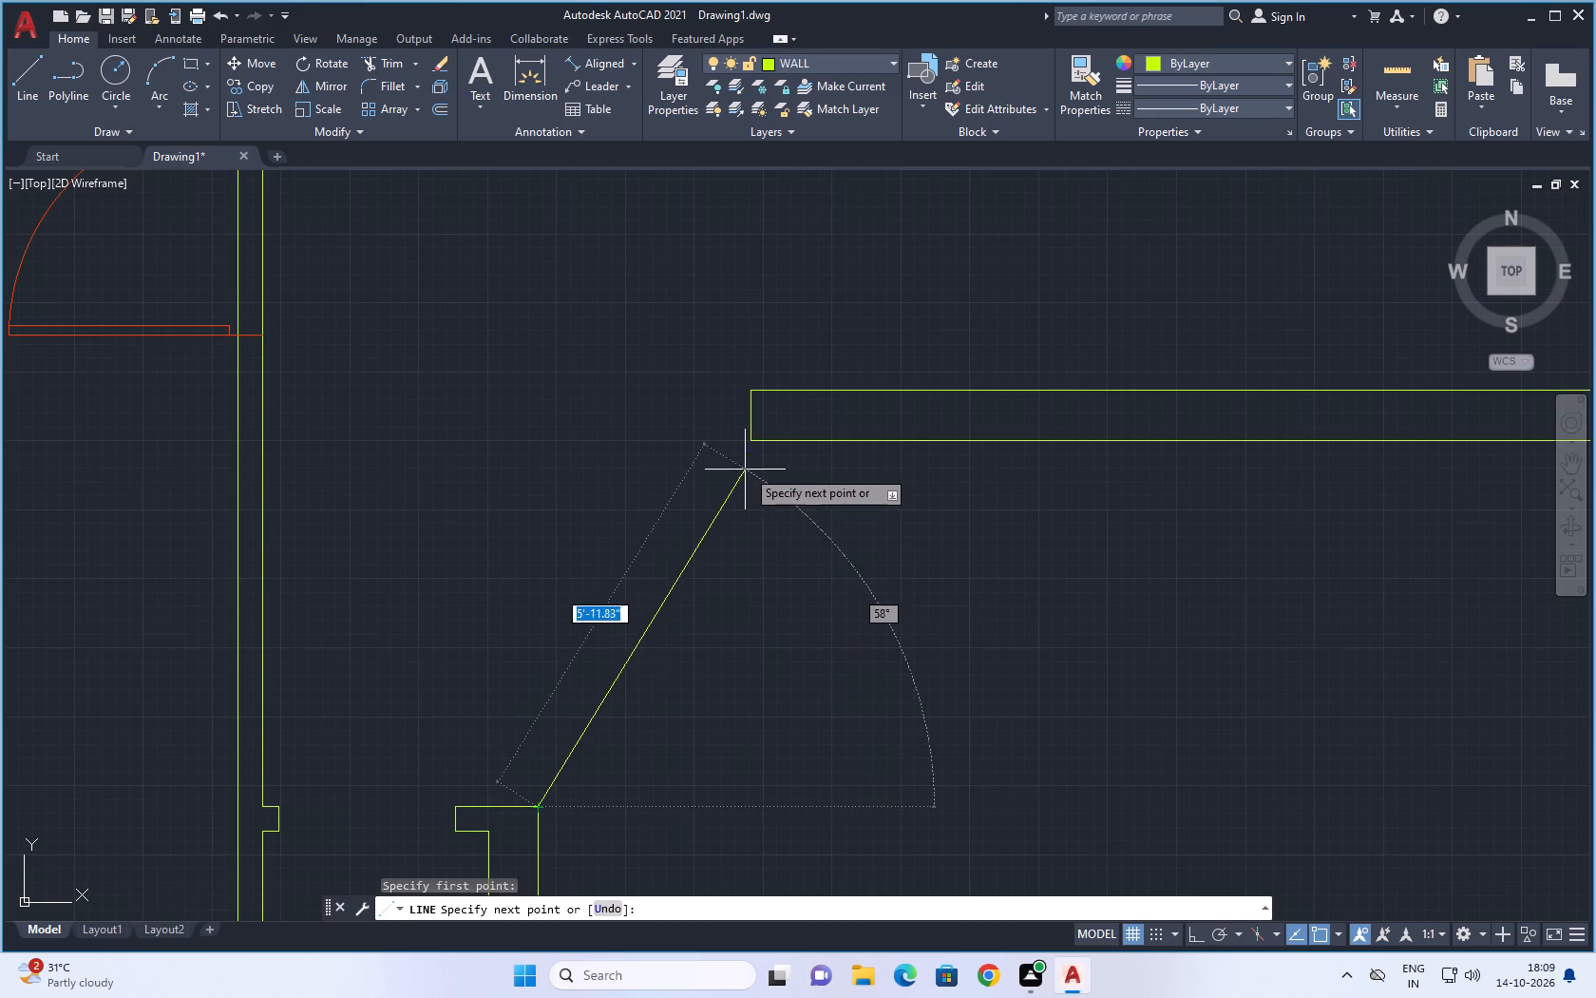
# Finish the diagonal wall line at the lower corner of the horizontal wall's open end.
pyautogui.click(750, 441)
pyautogui.press('Escape')
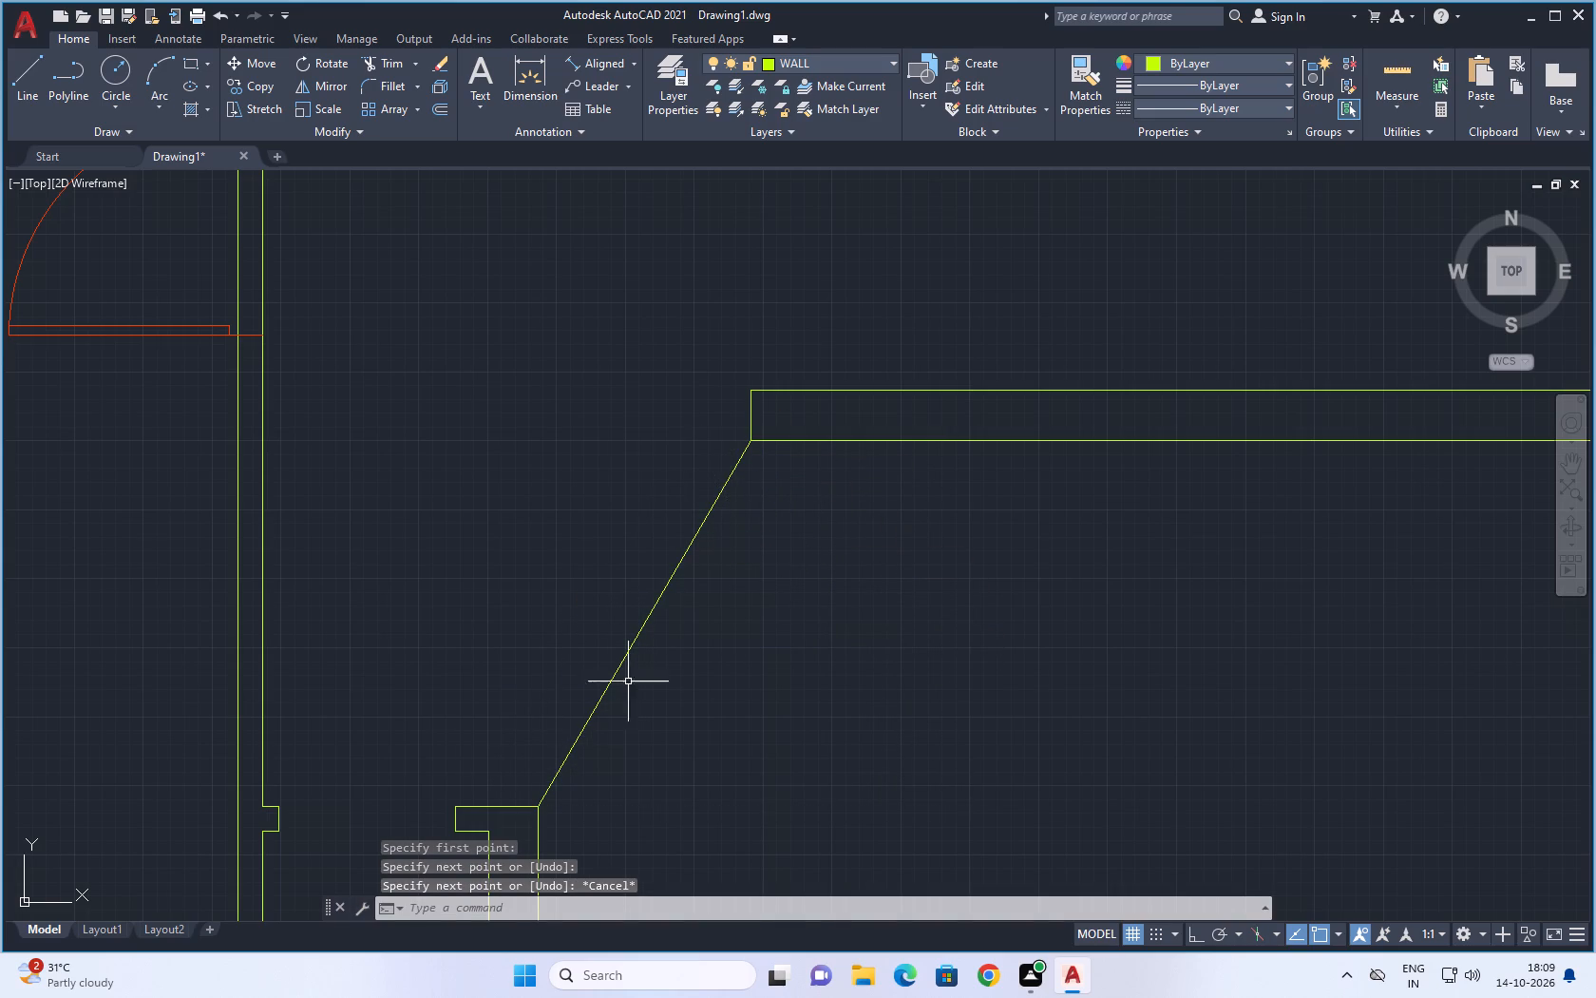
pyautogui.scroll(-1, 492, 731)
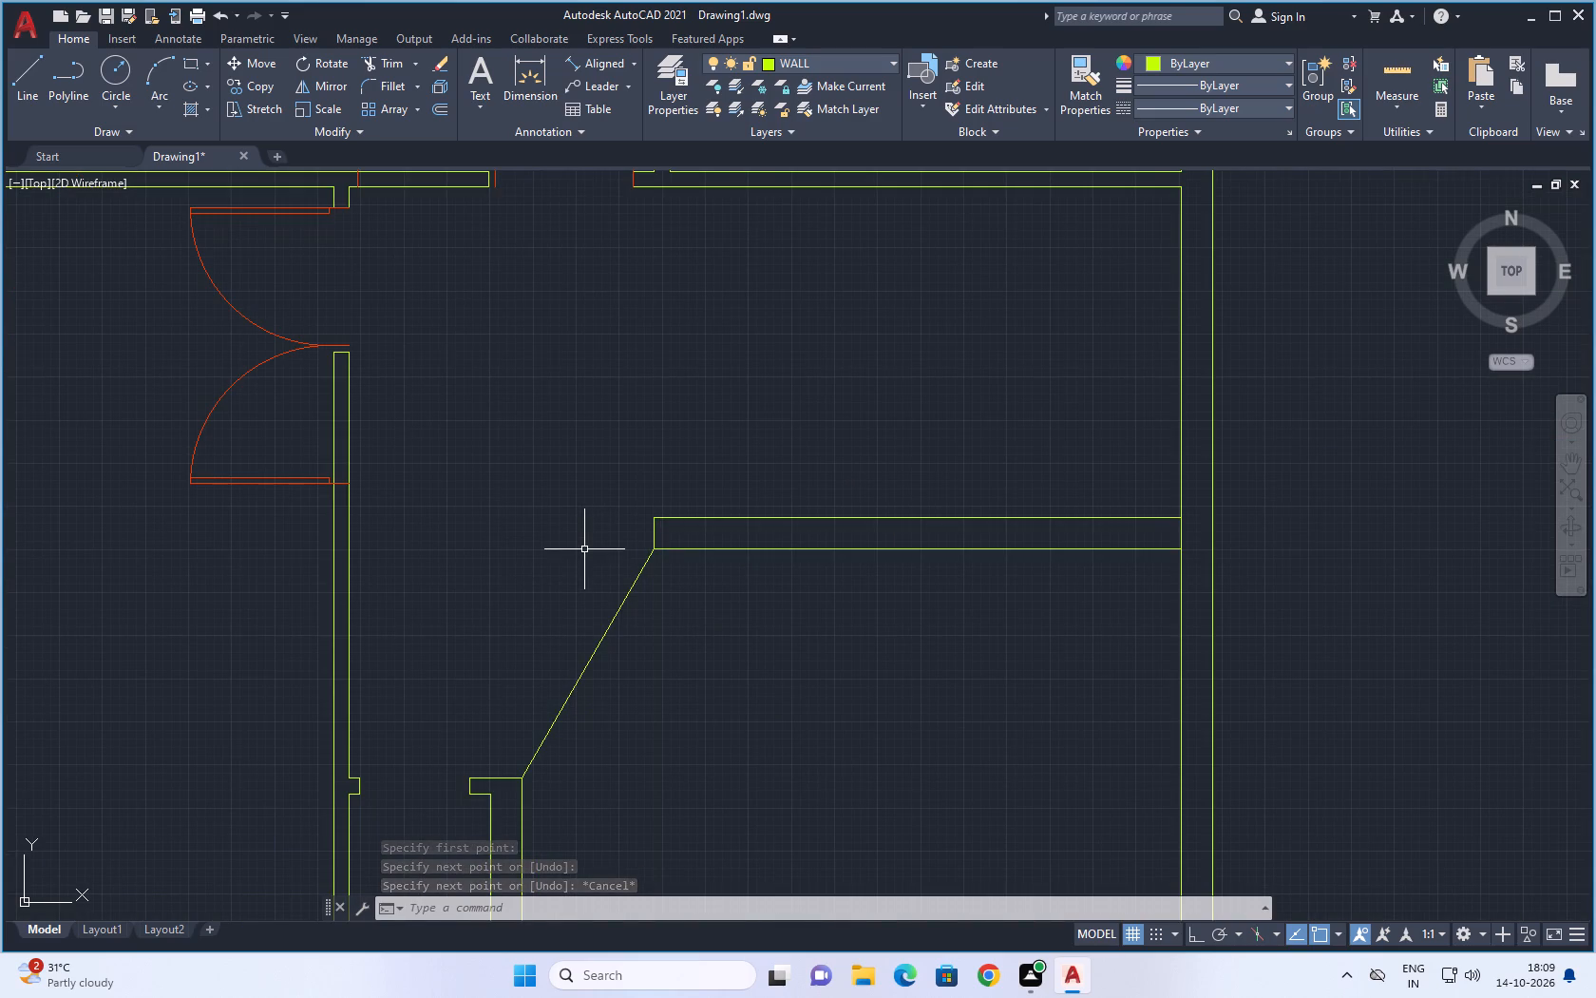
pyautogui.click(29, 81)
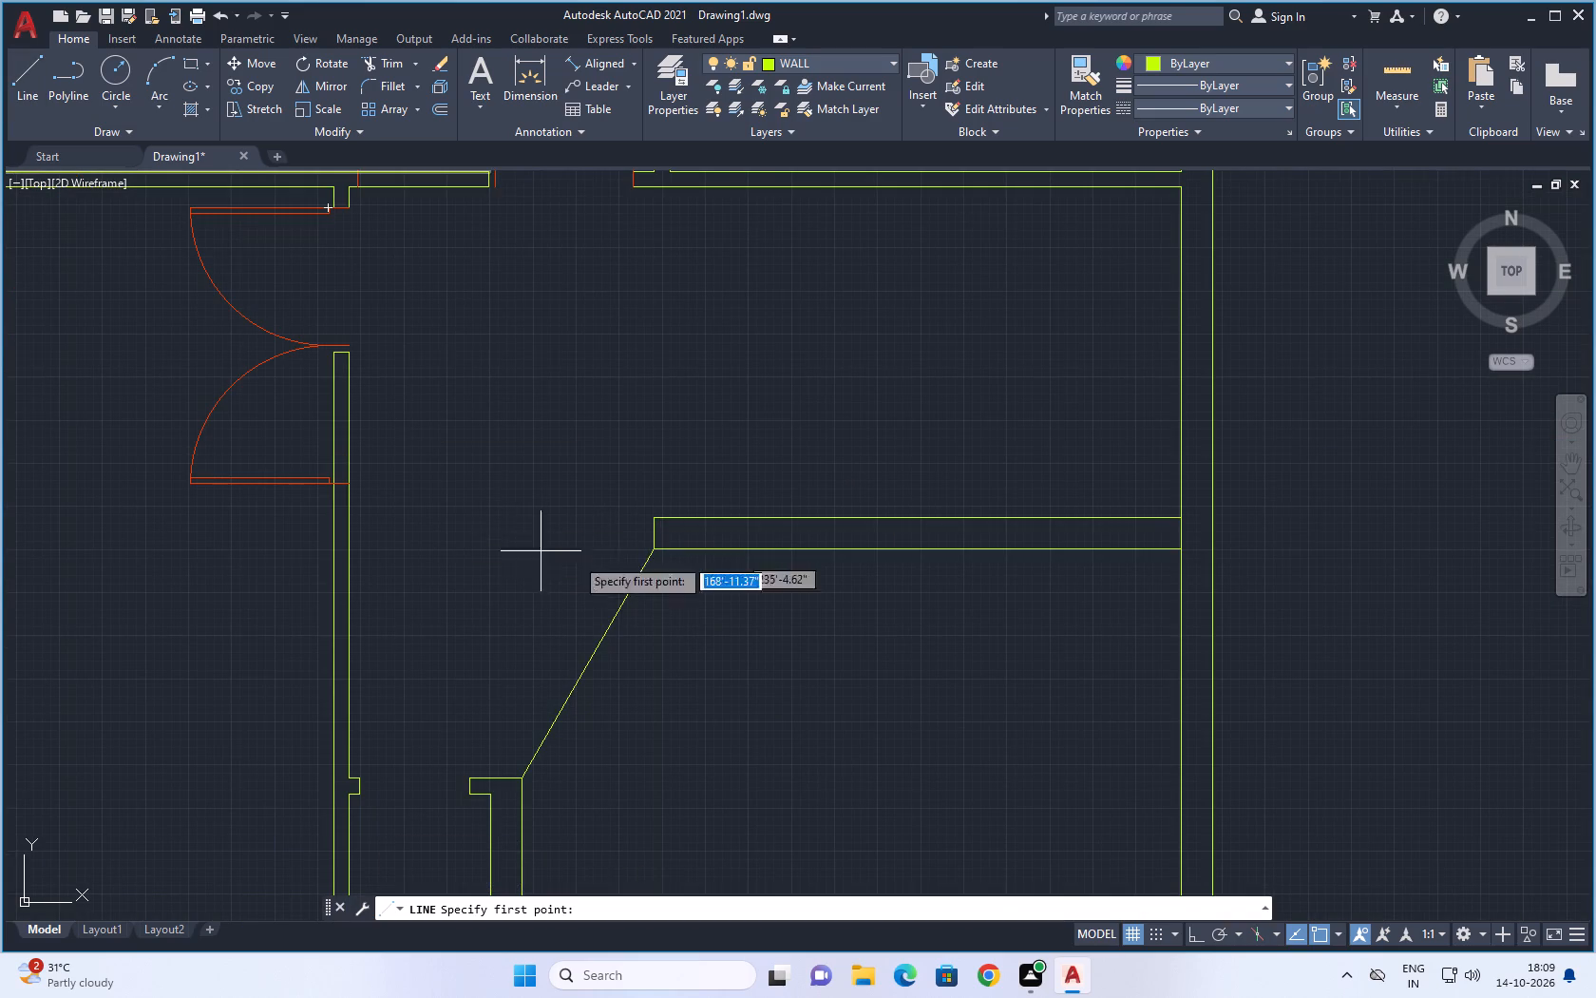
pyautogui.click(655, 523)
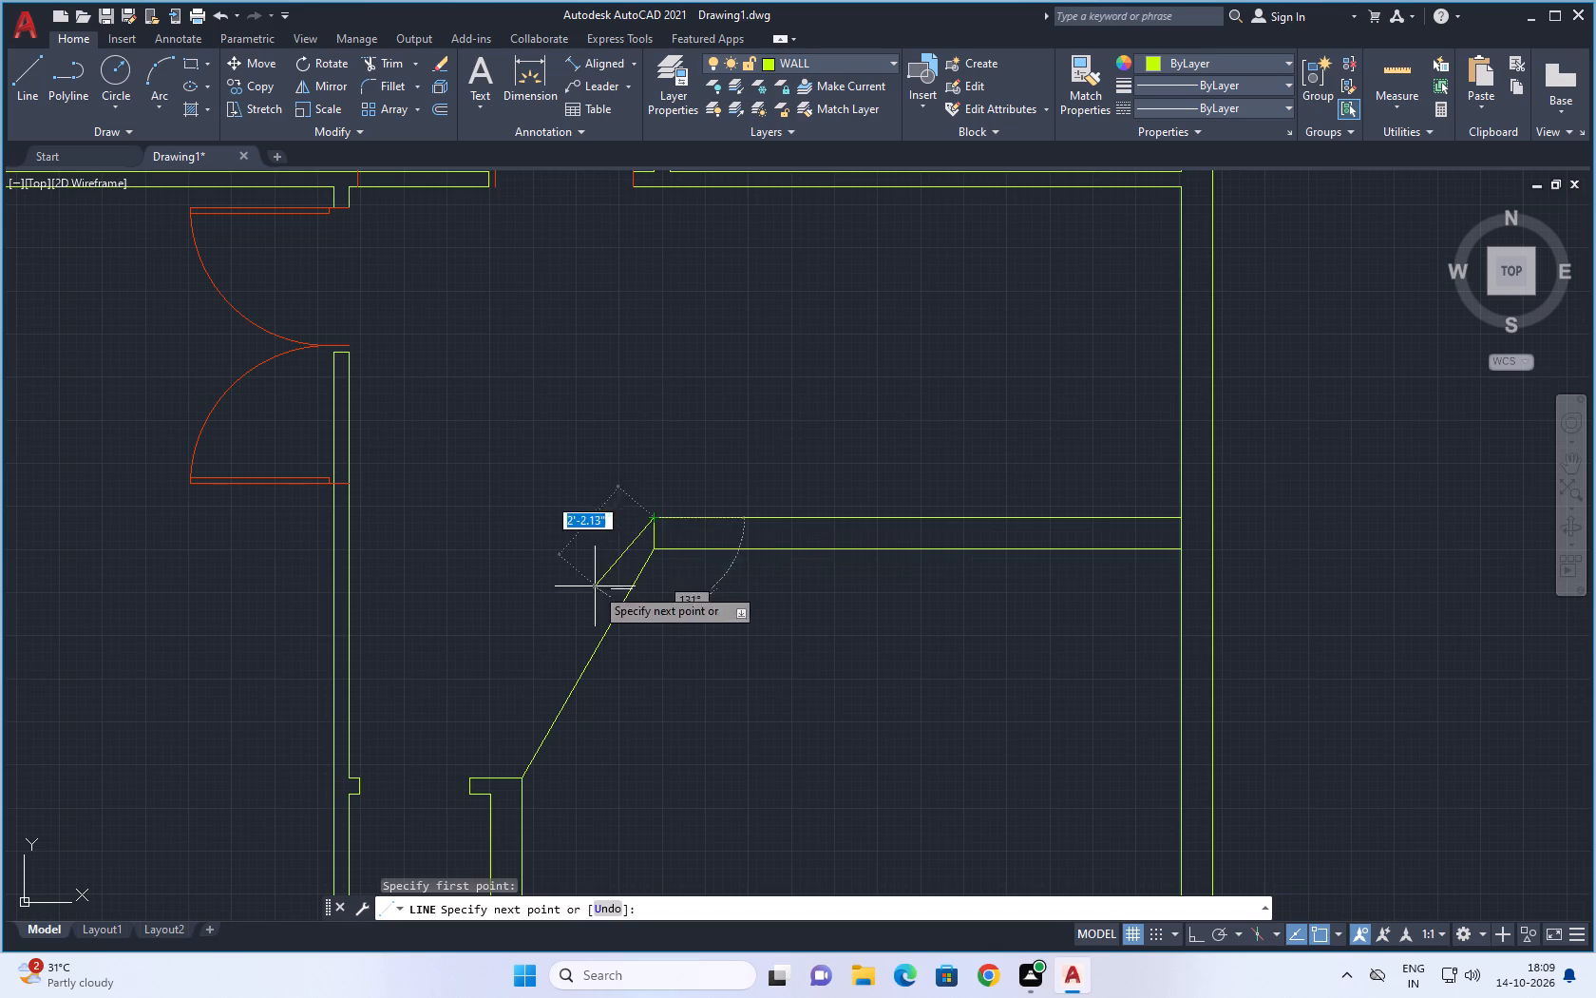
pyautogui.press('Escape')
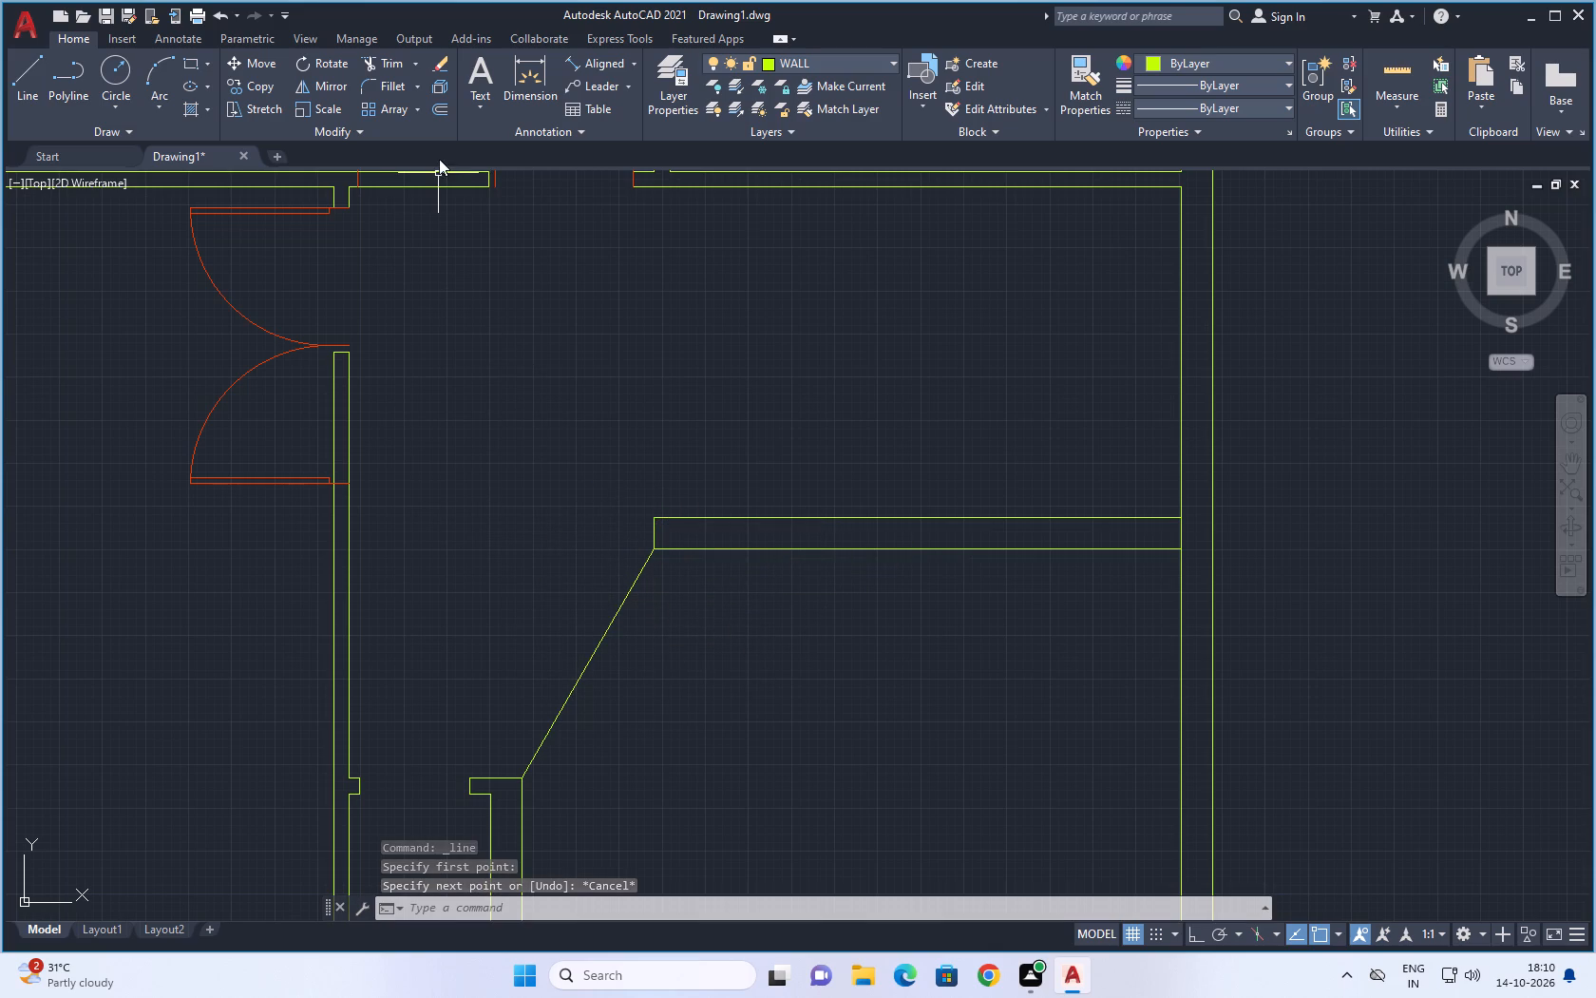
# Offset the diagonal wall line by 9" toward its lower-right side.
pyautogui.click(441, 110)
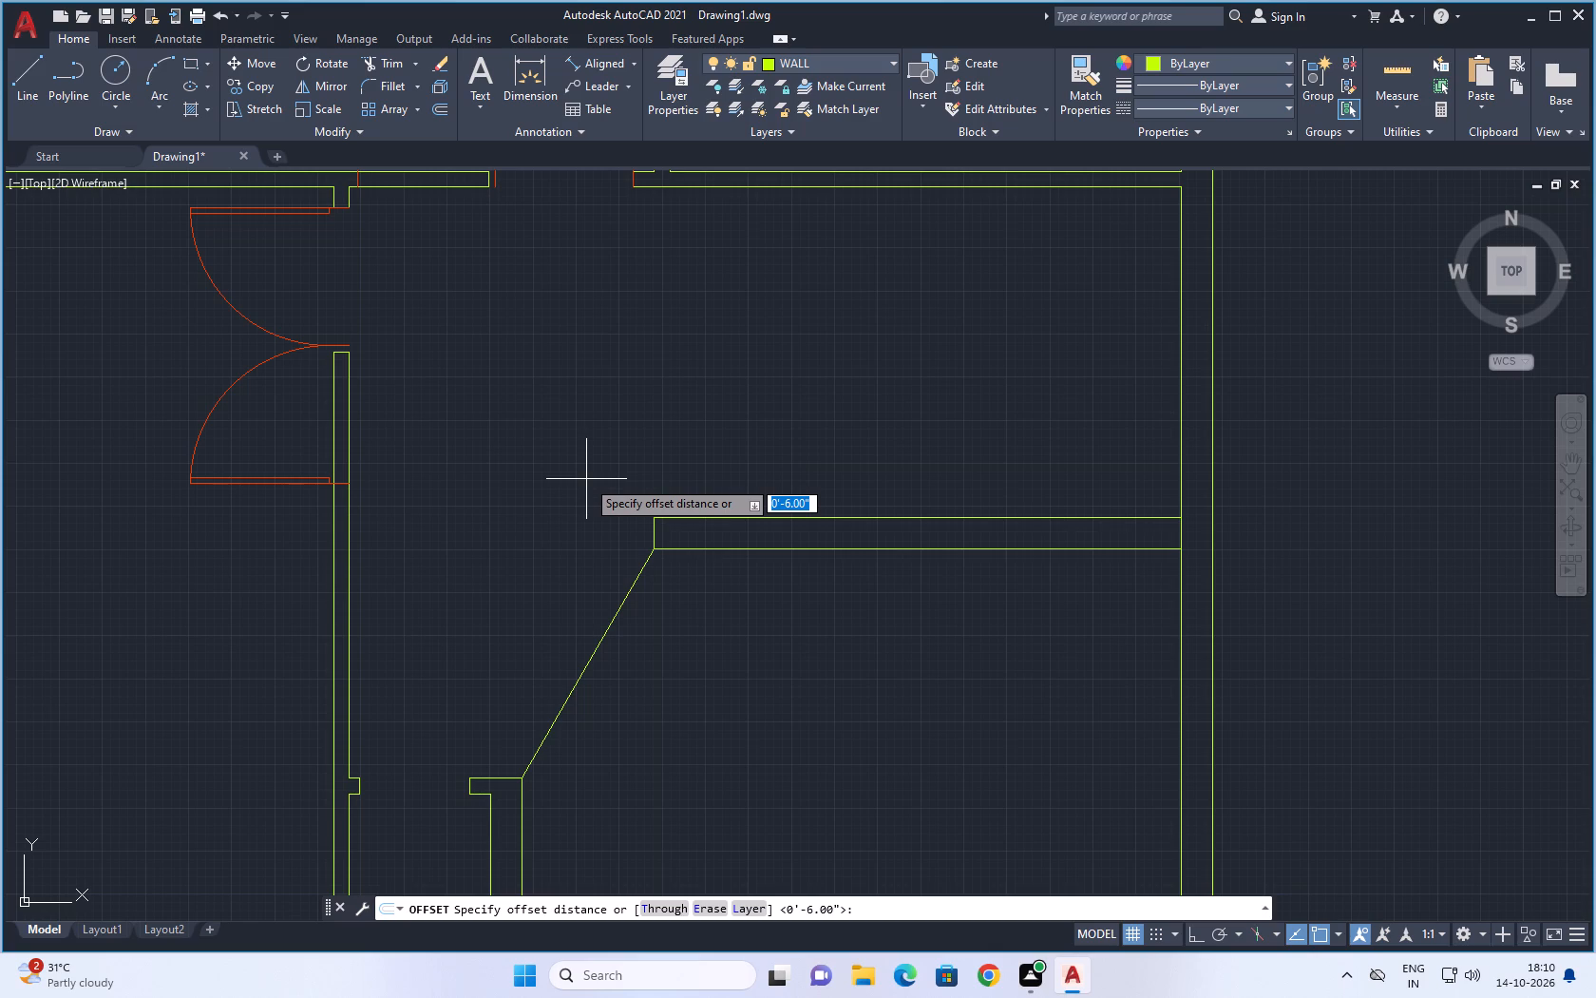
pyautogui.press('9')
pyautogui.hotkey('shift', '"')
pyautogui.press('Return')
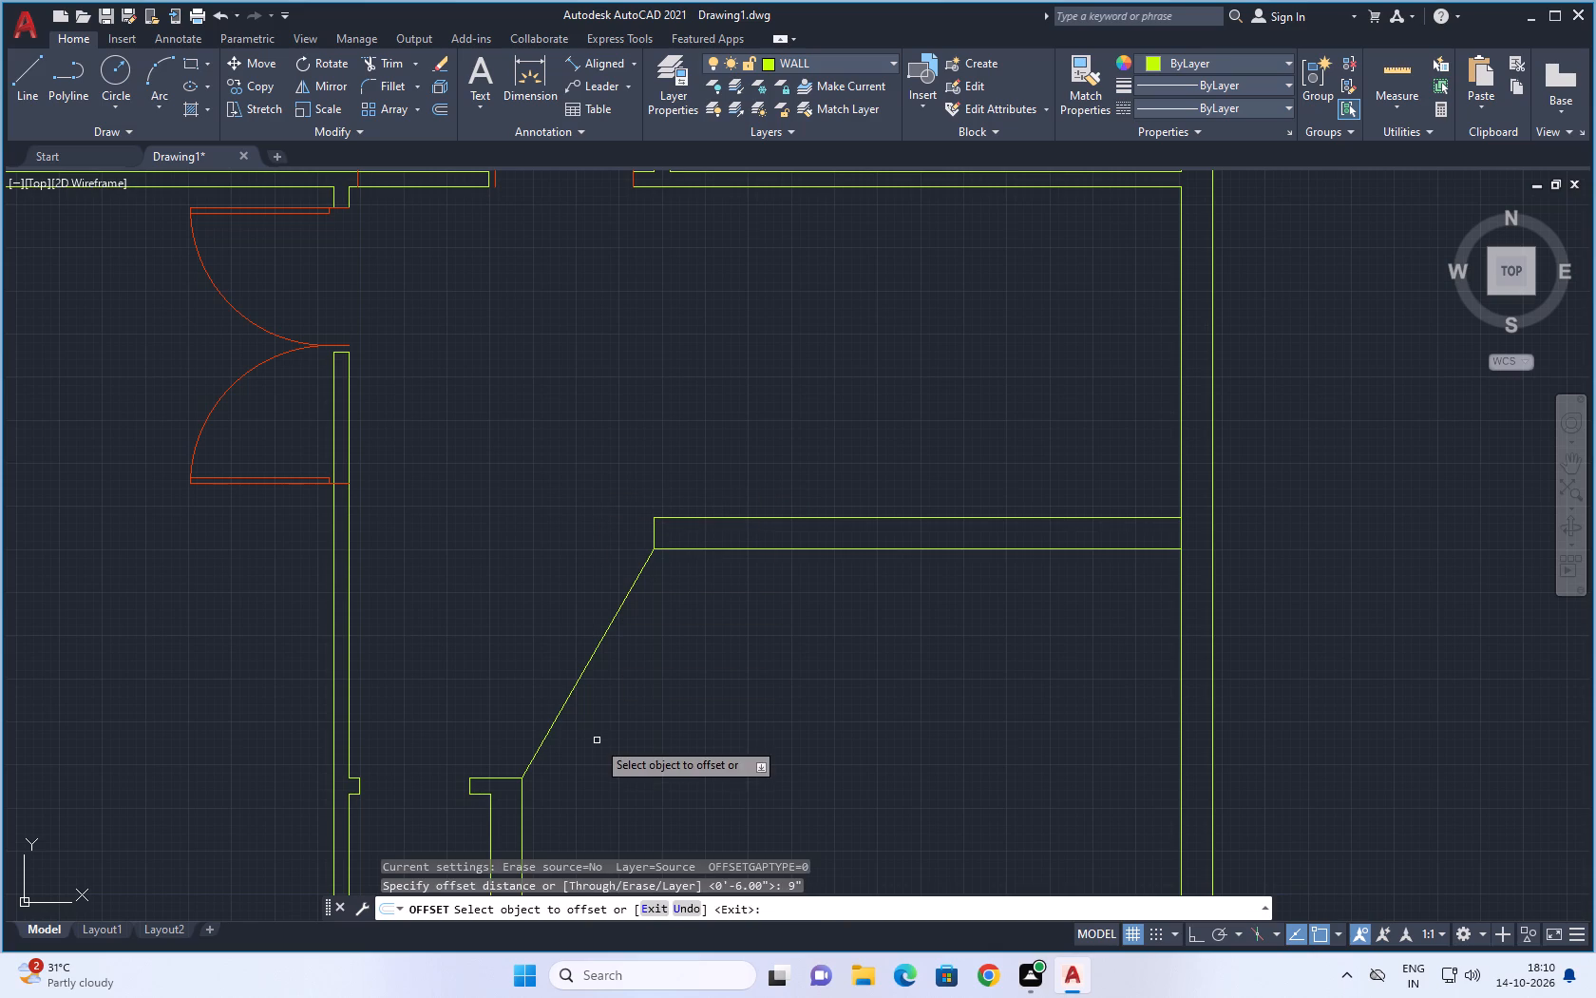
pyautogui.click(580, 676)
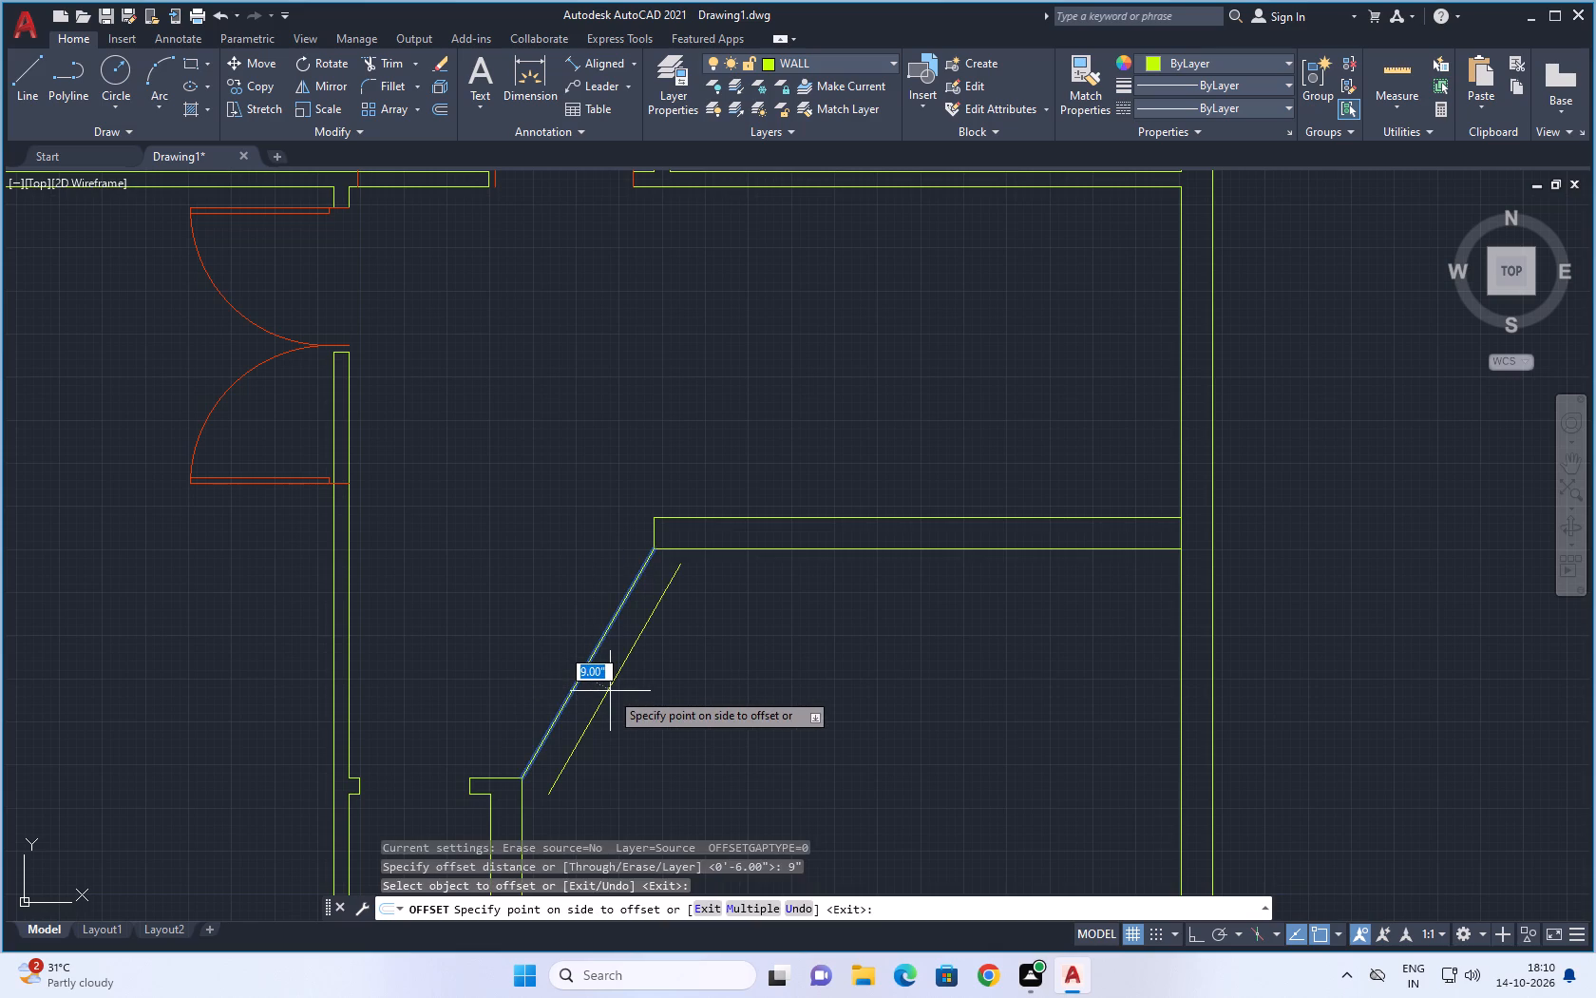
pyautogui.click(610, 691)
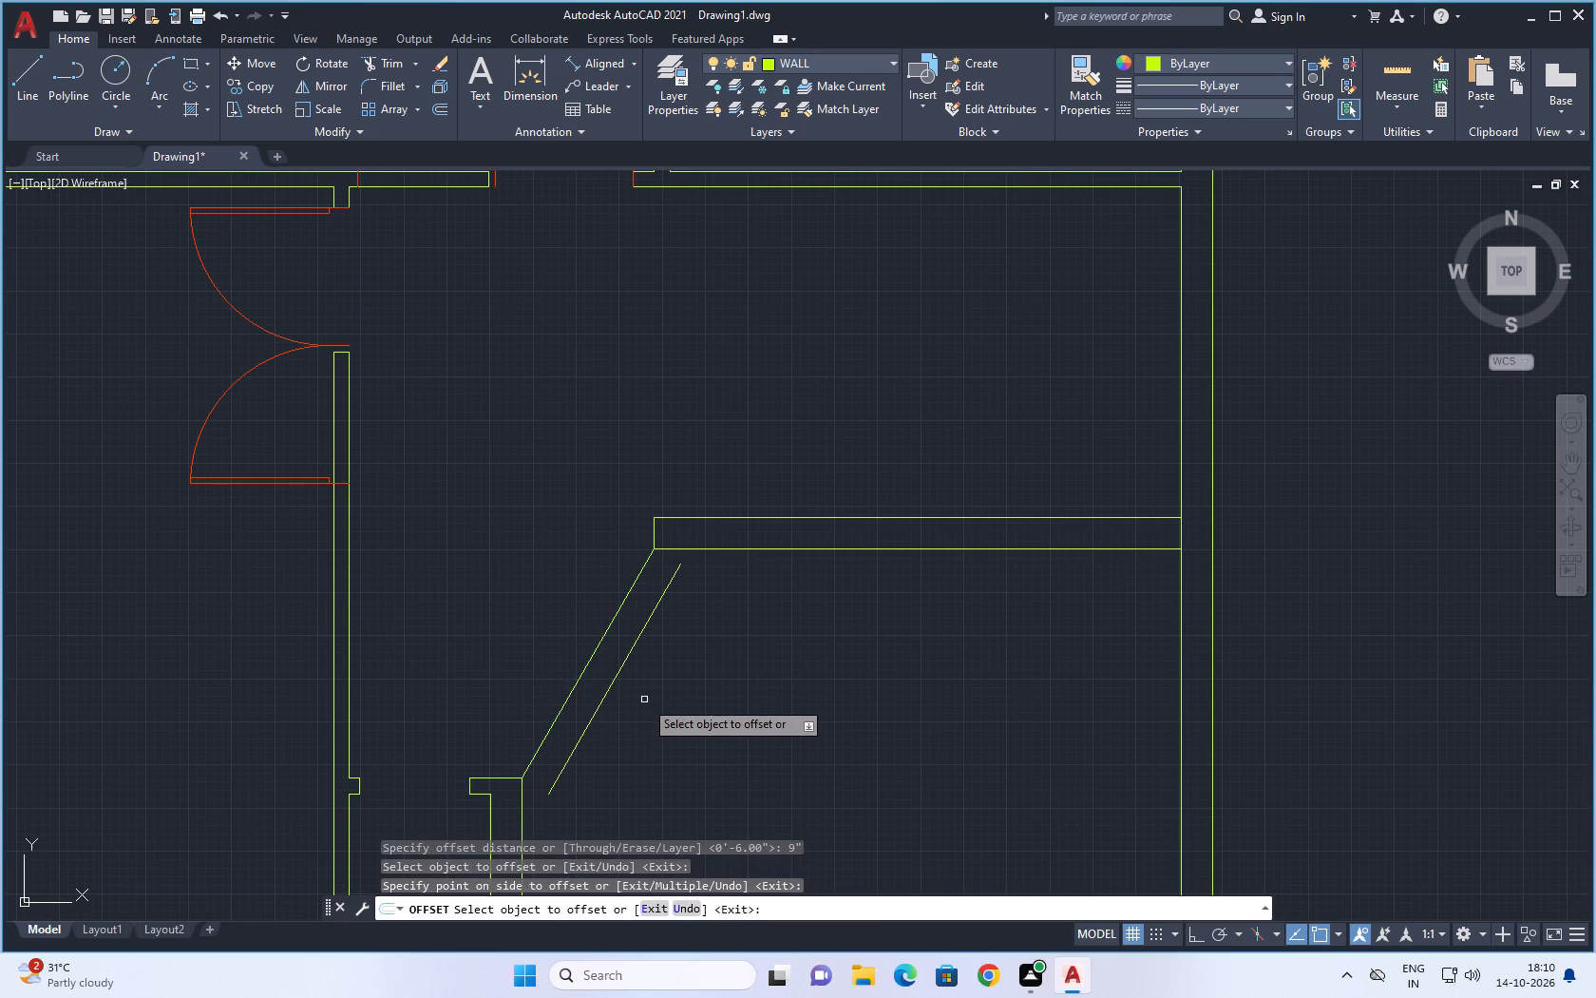
pyautogui.press('Escape')
# Extend both ends of the offset diagonal line to meet the horizontal wall above and the vertical wall below.
pyautogui.write('EX')
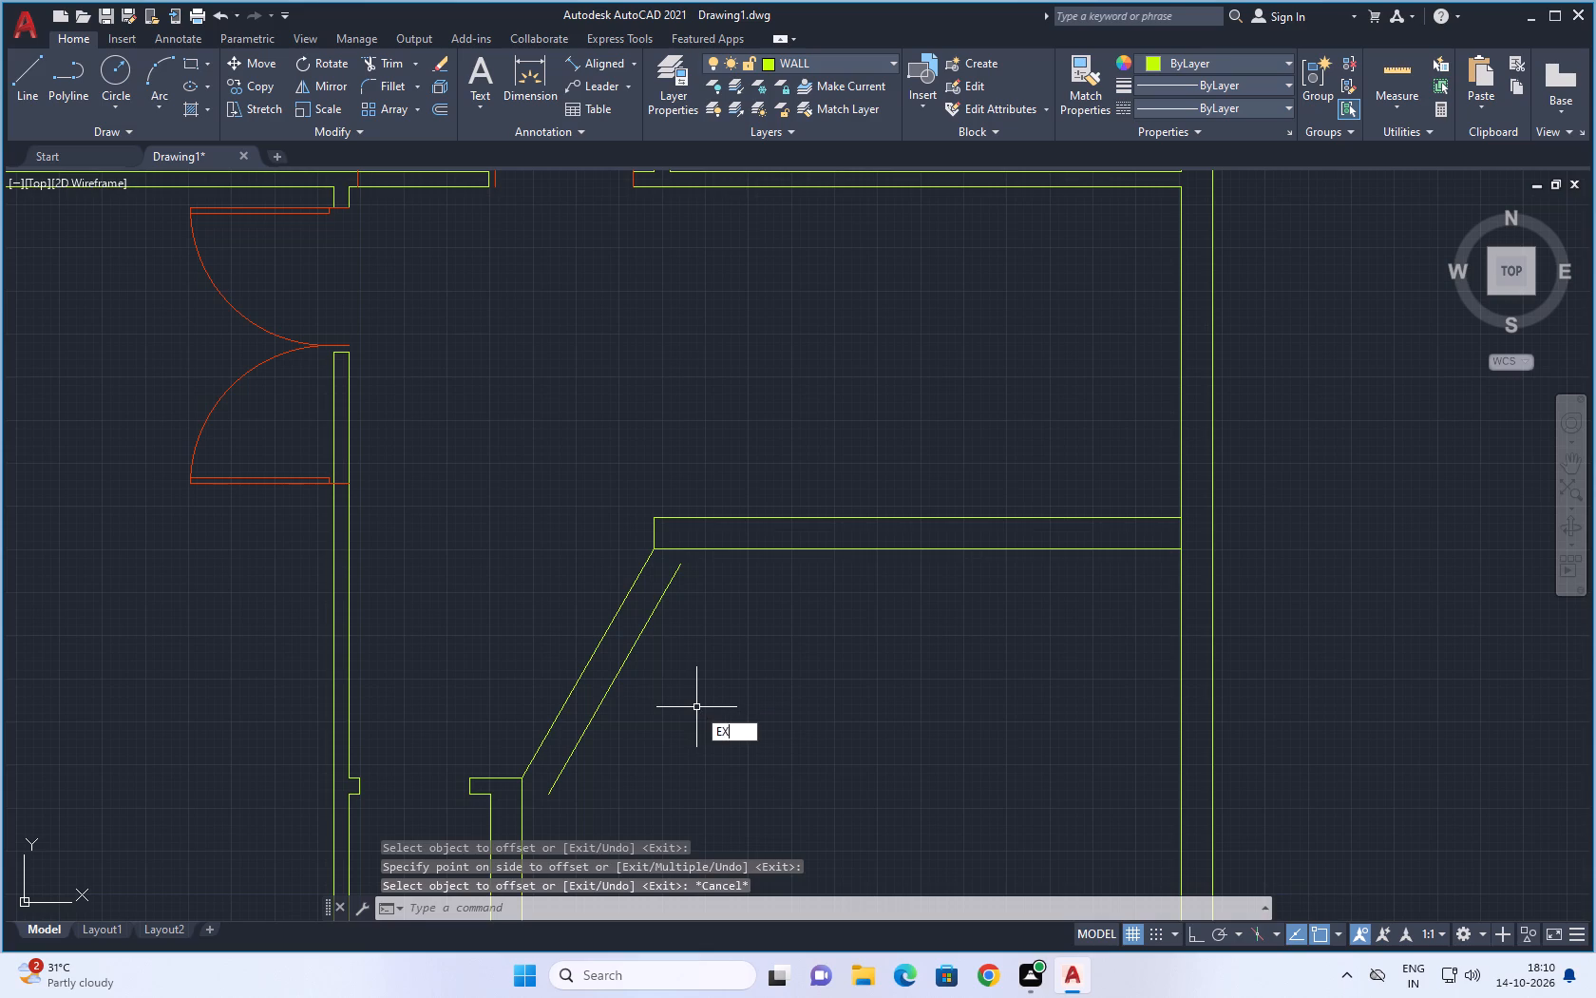
pyautogui.press('space')
pyautogui.moveTo(610, 650); pyautogui.dragTo(667, 686)
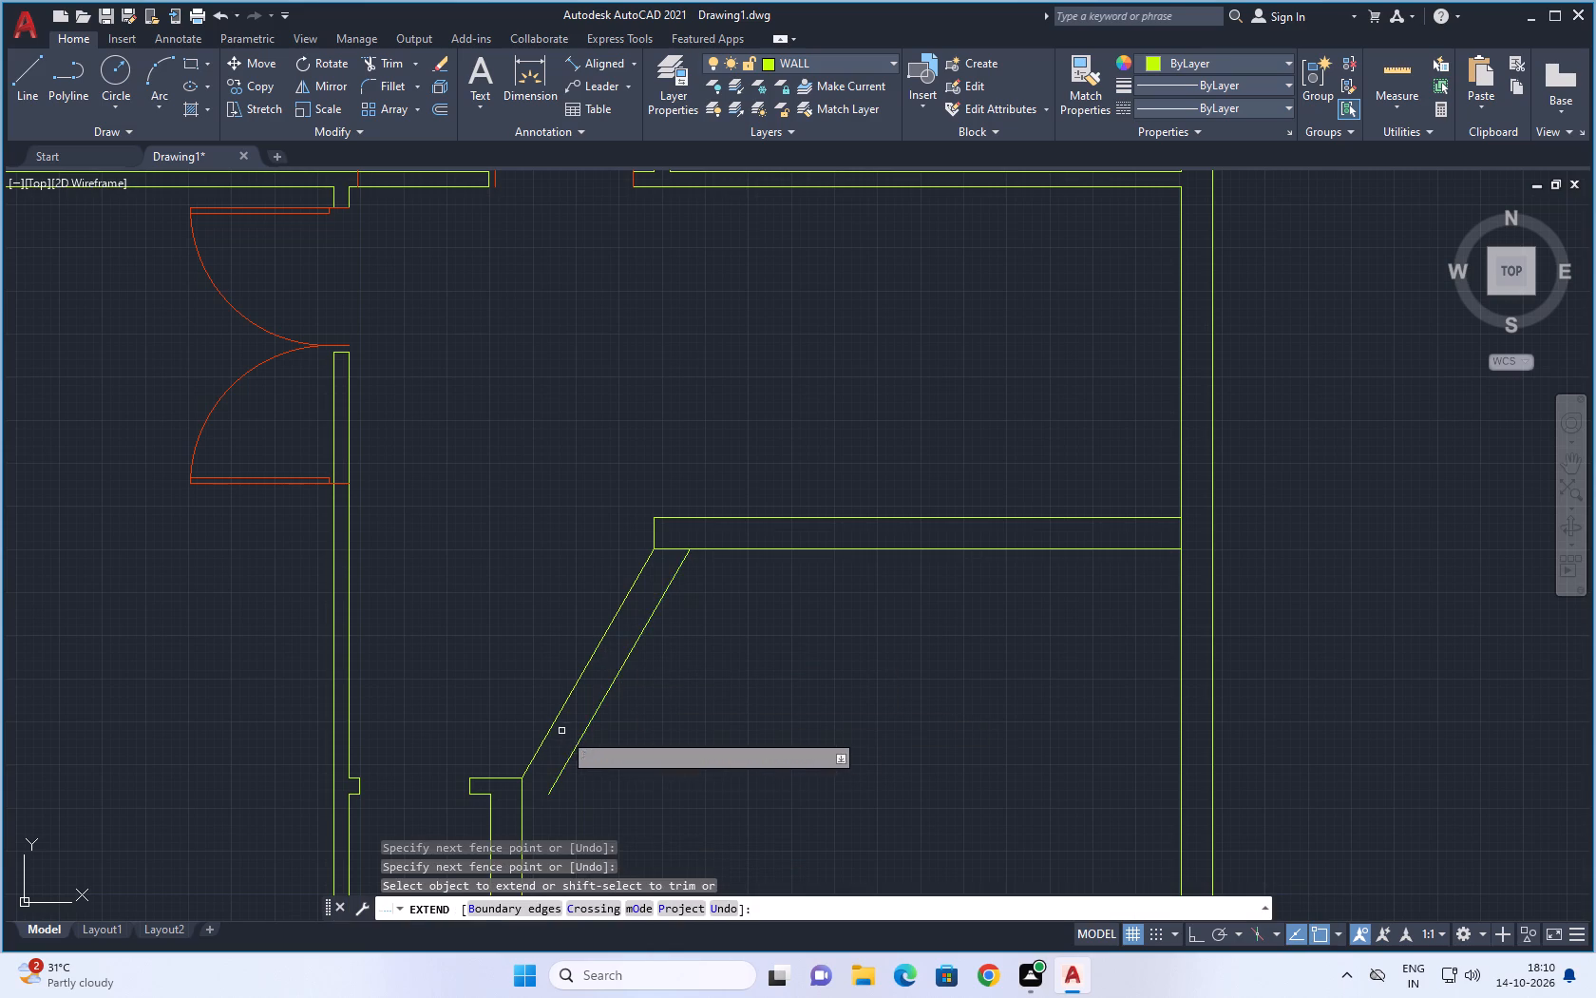
pyautogui.moveTo(581, 746); pyautogui.dragTo(638, 781)
pyautogui.moveTo(564, 717); pyautogui.dragTo(610, 758)
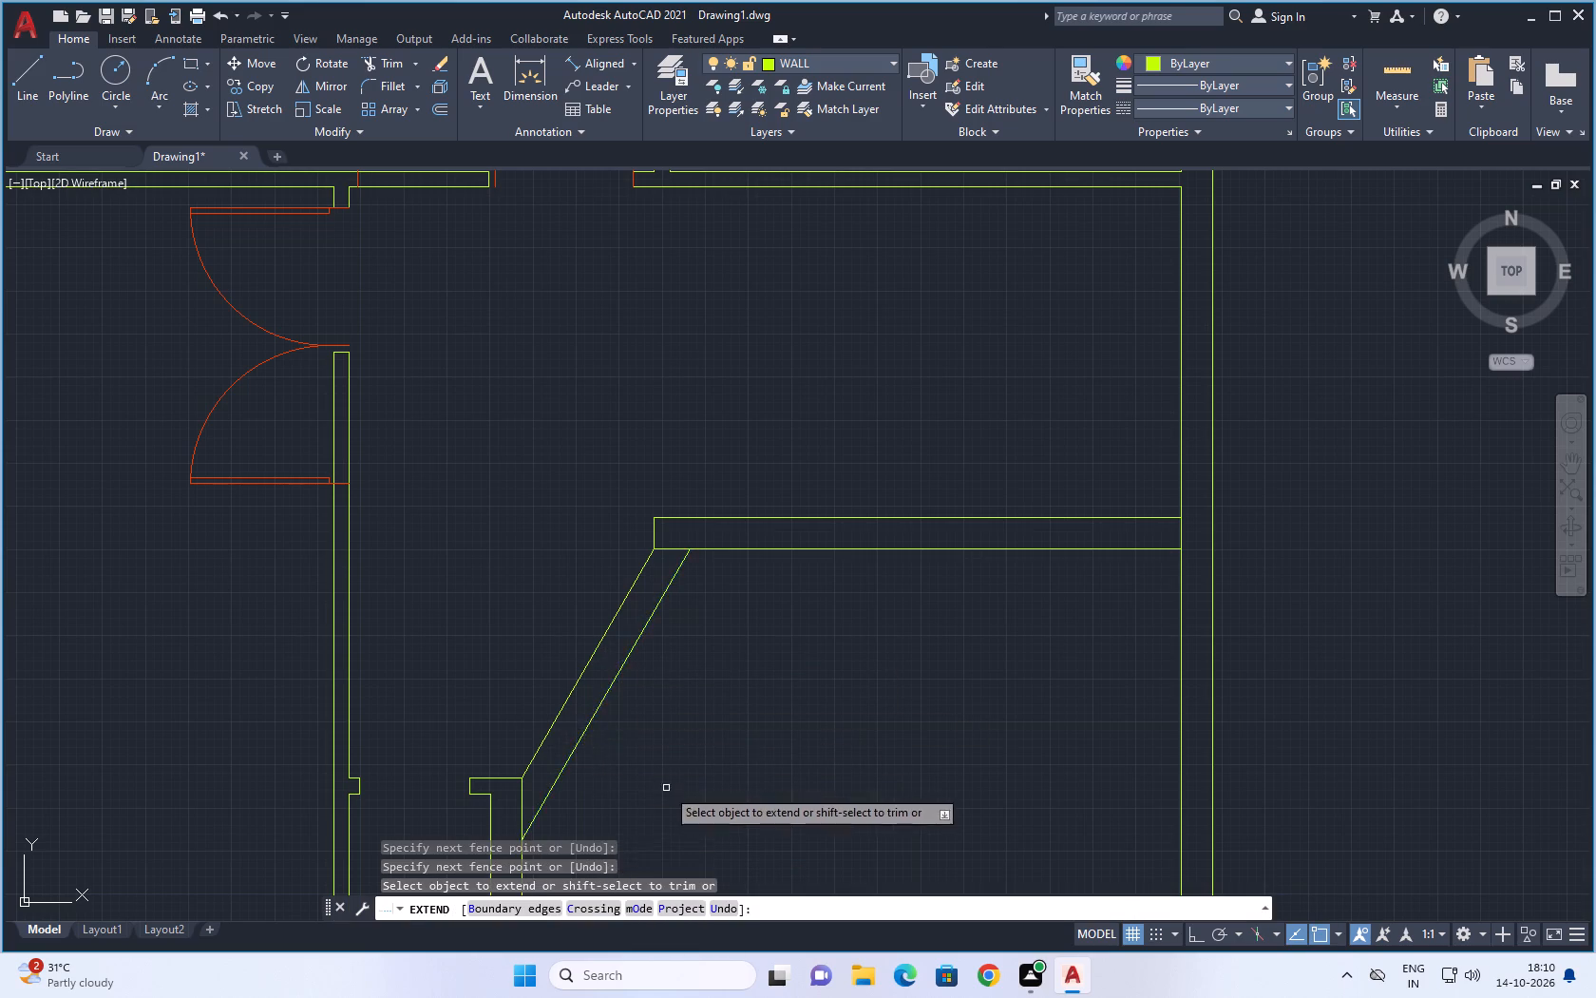
pyautogui.scroll(-3, 669, 788)
pyautogui.moveTo(717, 763); pyautogui.dragTo(639, 677, button='middle')
pyautogui.scroll(2, 655, 669)
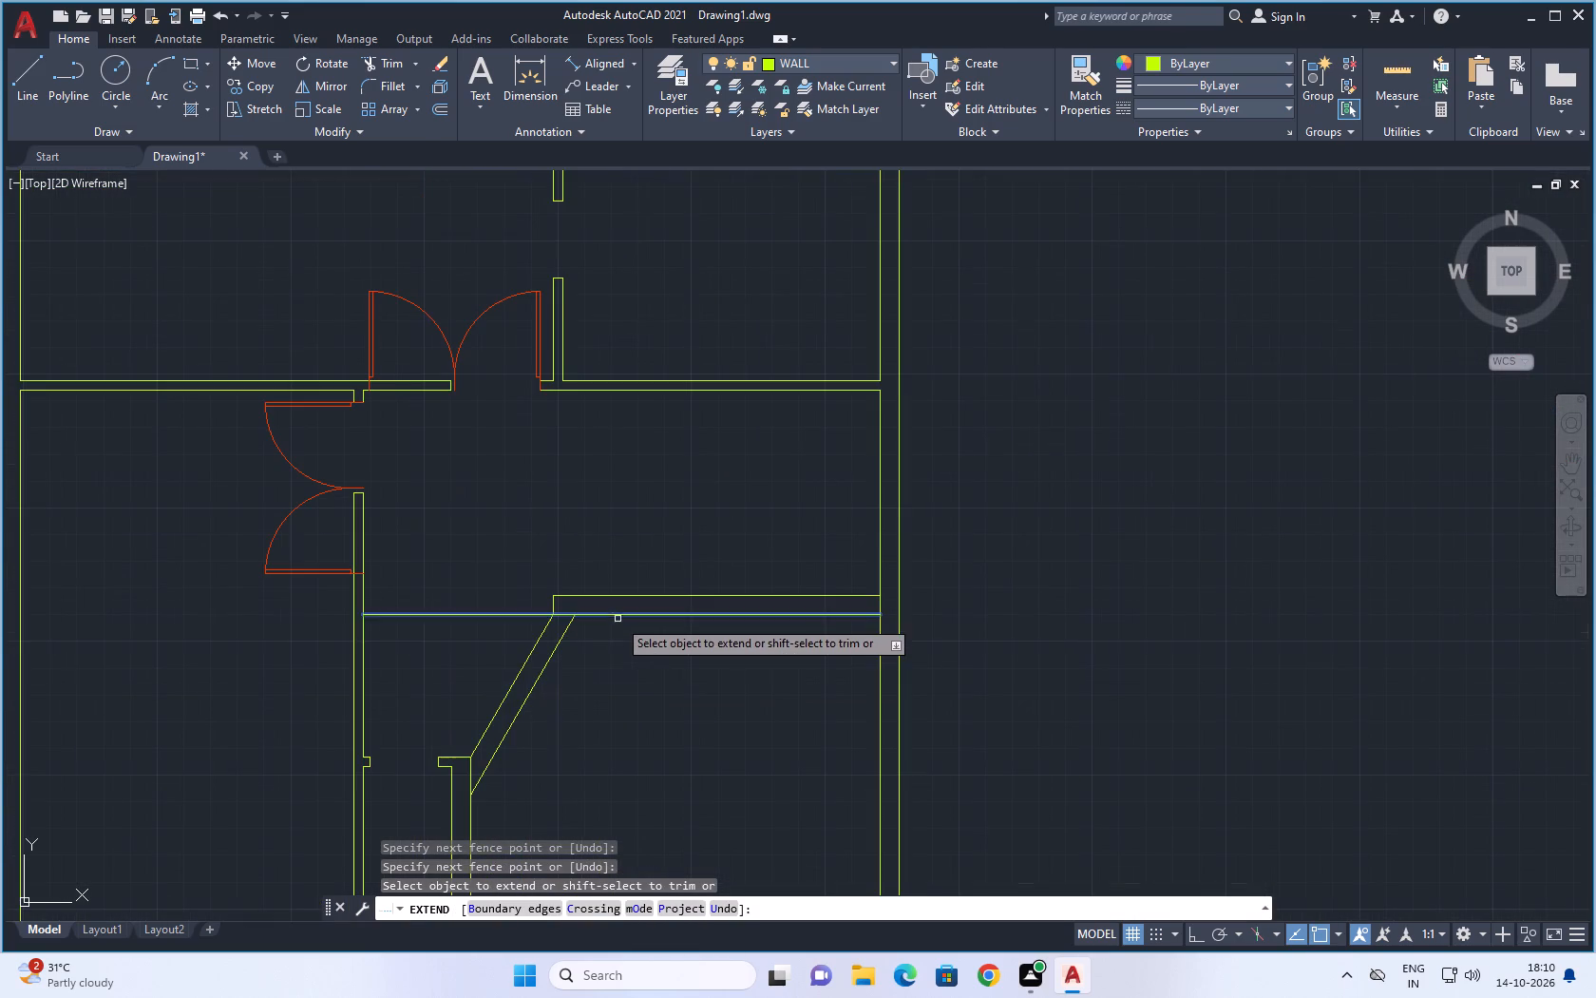
pyautogui.moveTo(598, 643); pyautogui.dragTo(600, 599, button='middle')
pyautogui.scroll(1, 600, 599)
pyautogui.press('Escape')
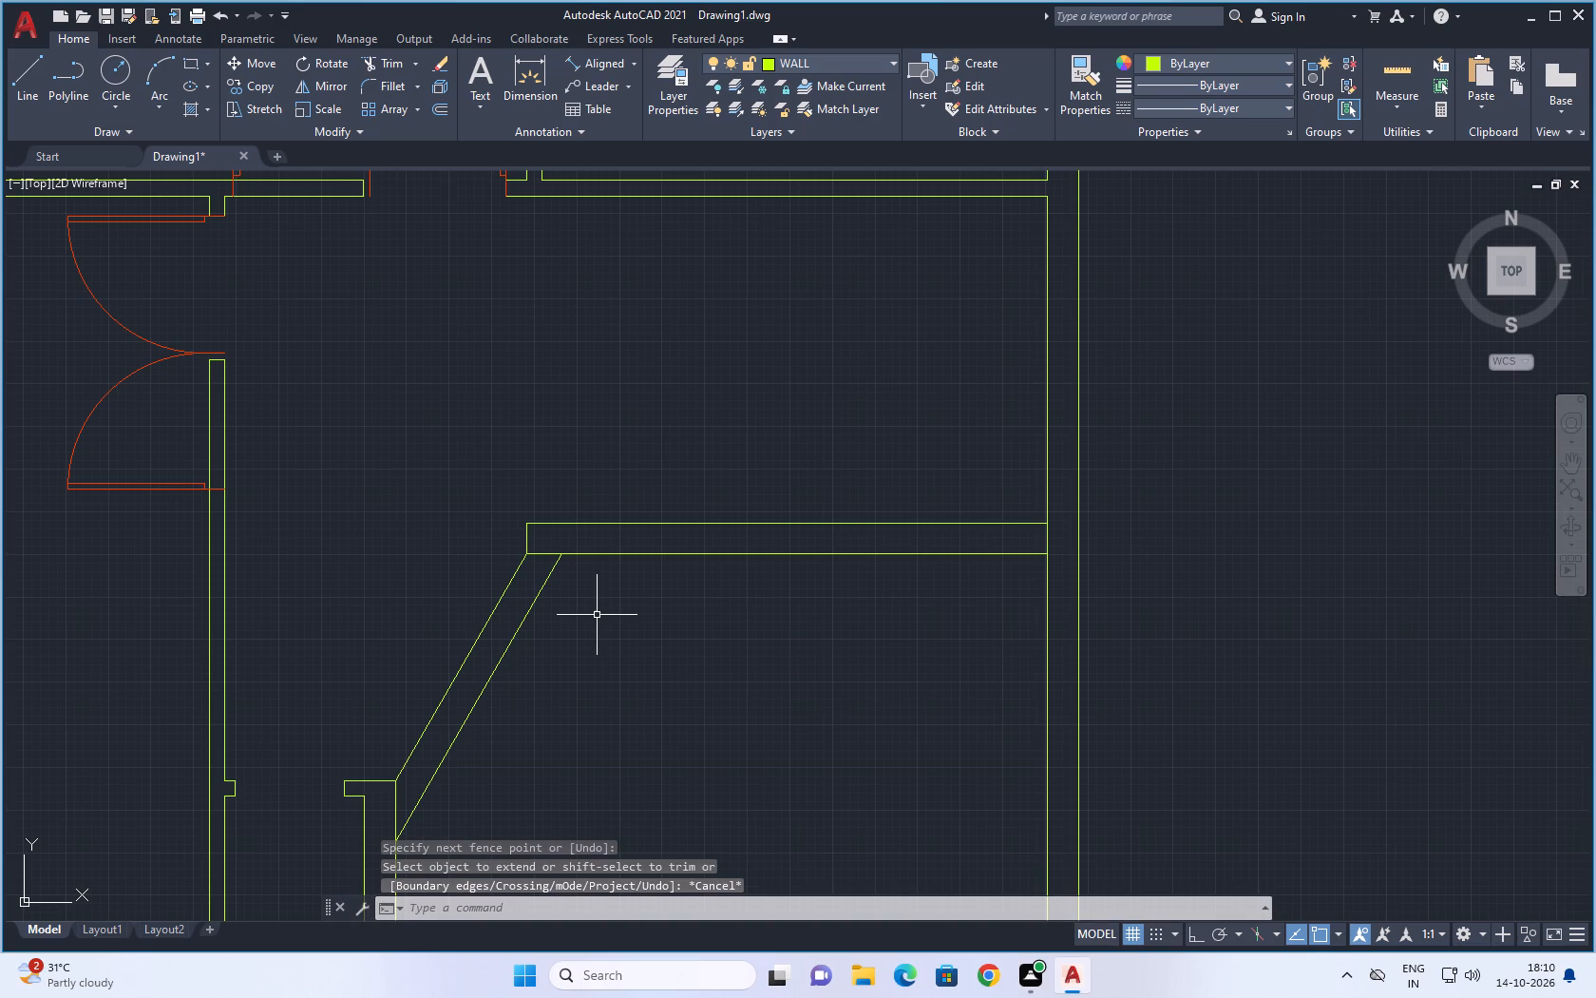
# Examine the diagonal wall and the surrounding rooms and doors of the floor plan.
pyautogui.scroll(1, 594, 615)
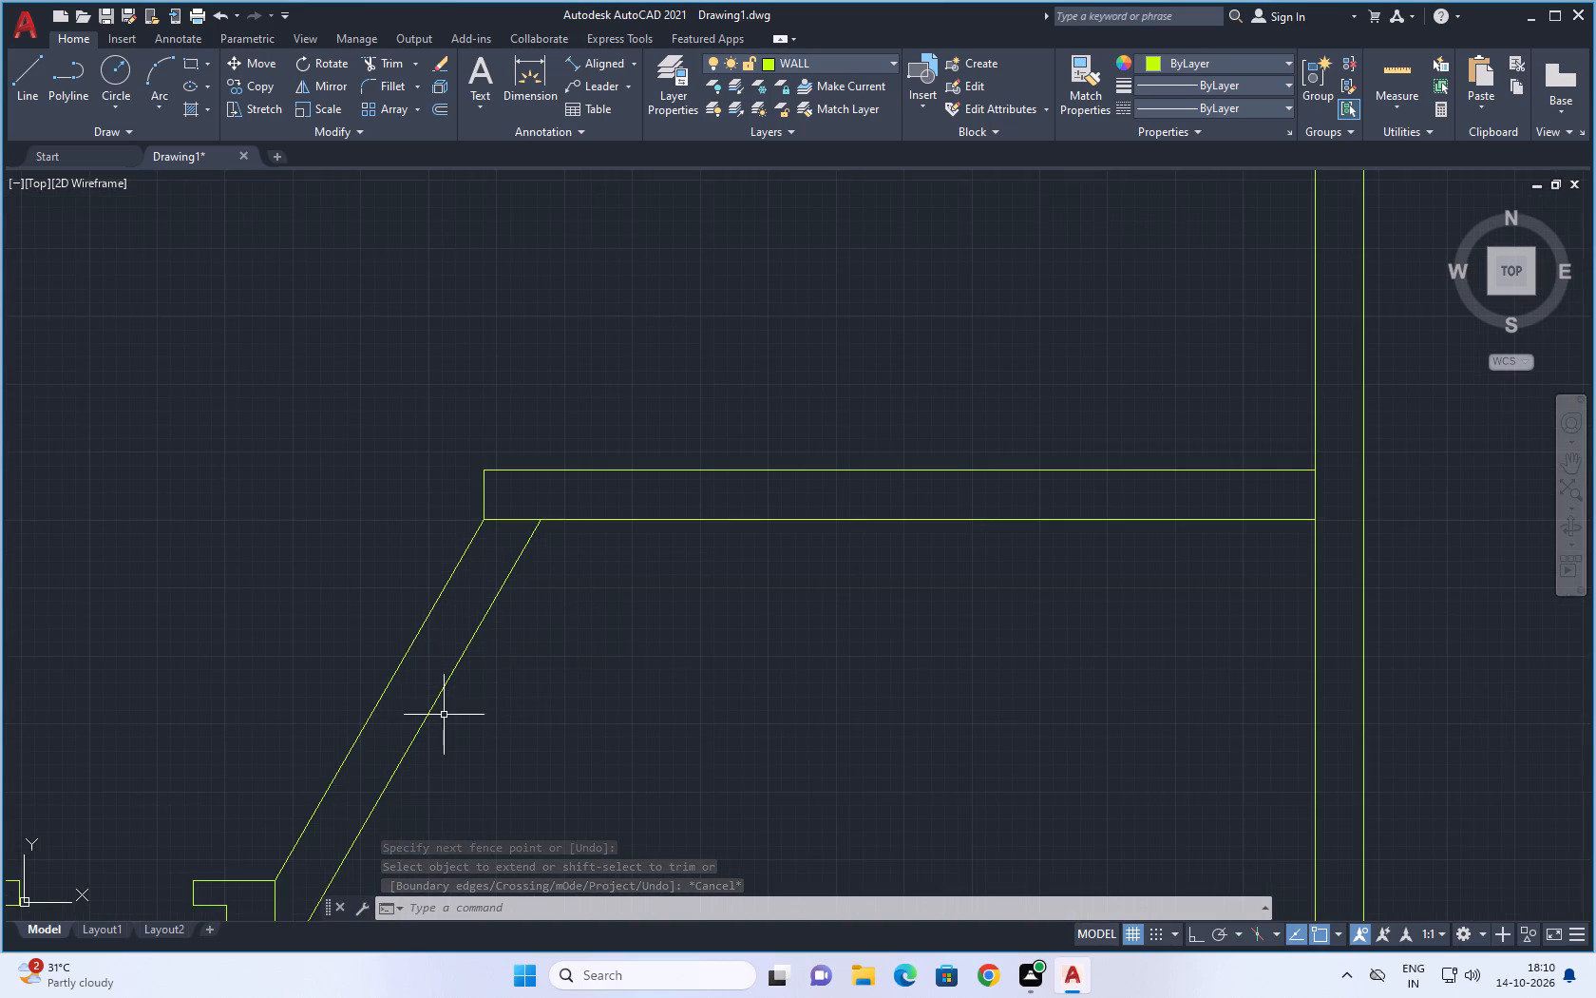
pyautogui.moveTo(564, 715); pyautogui.dragTo(588, 608, button='middle')
pyautogui.scroll(-1, 592, 618)
pyautogui.moveTo(592, 642); pyautogui.dragTo(568, 601, button='middle')
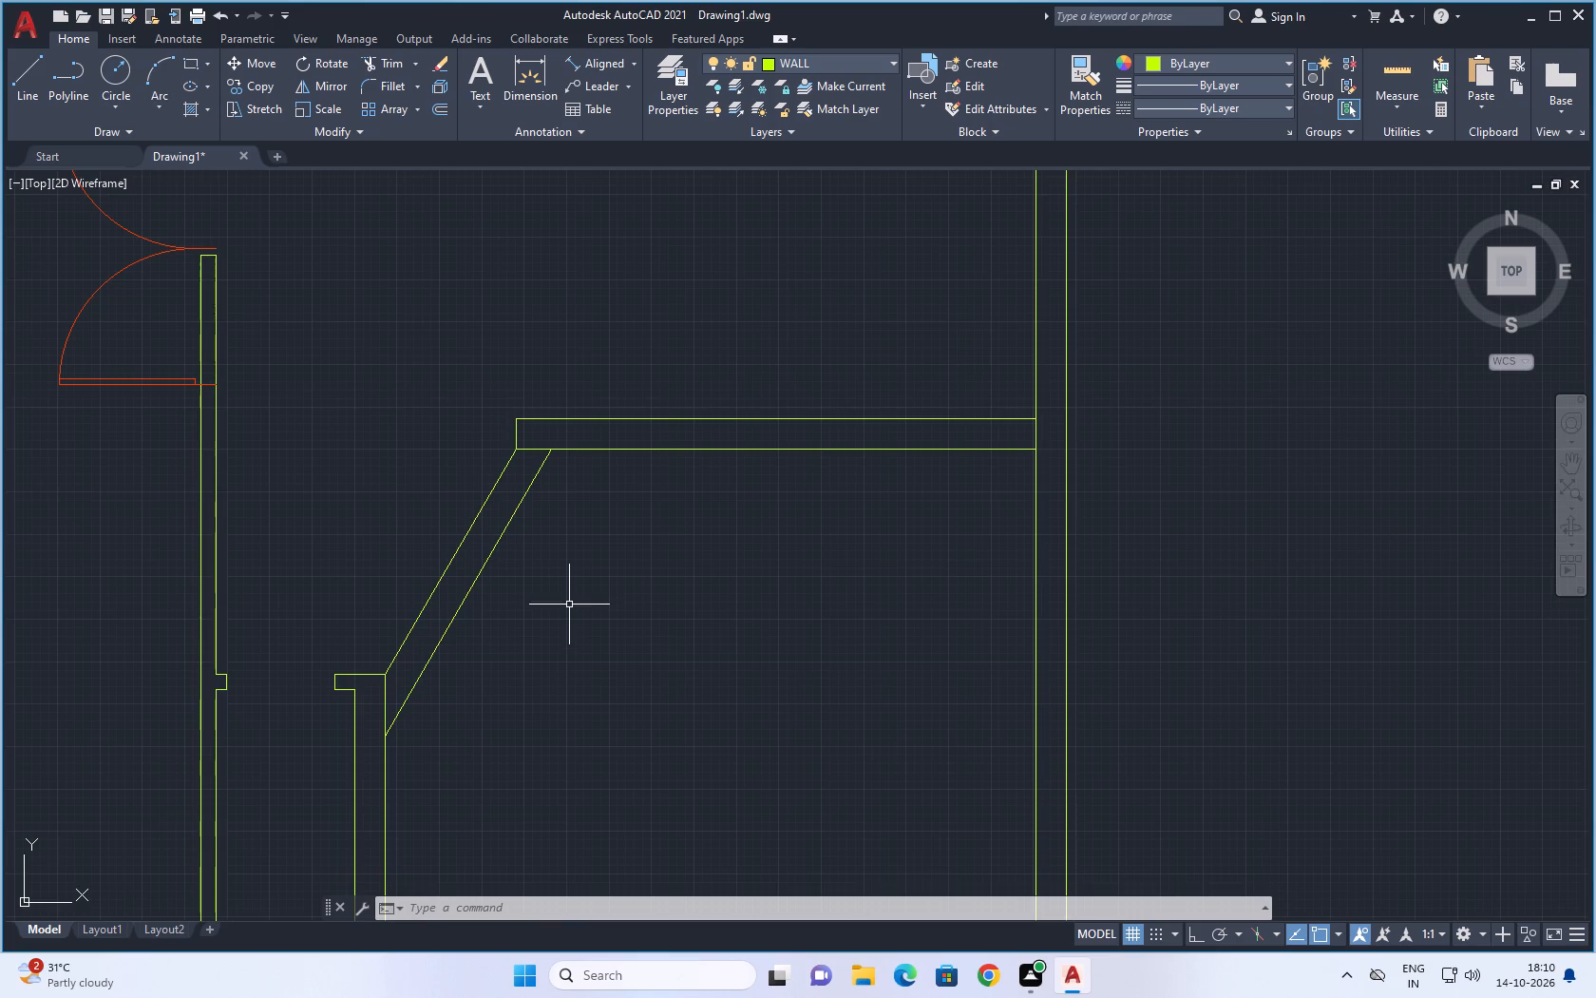
pyautogui.scroll(-2, 612, 623)
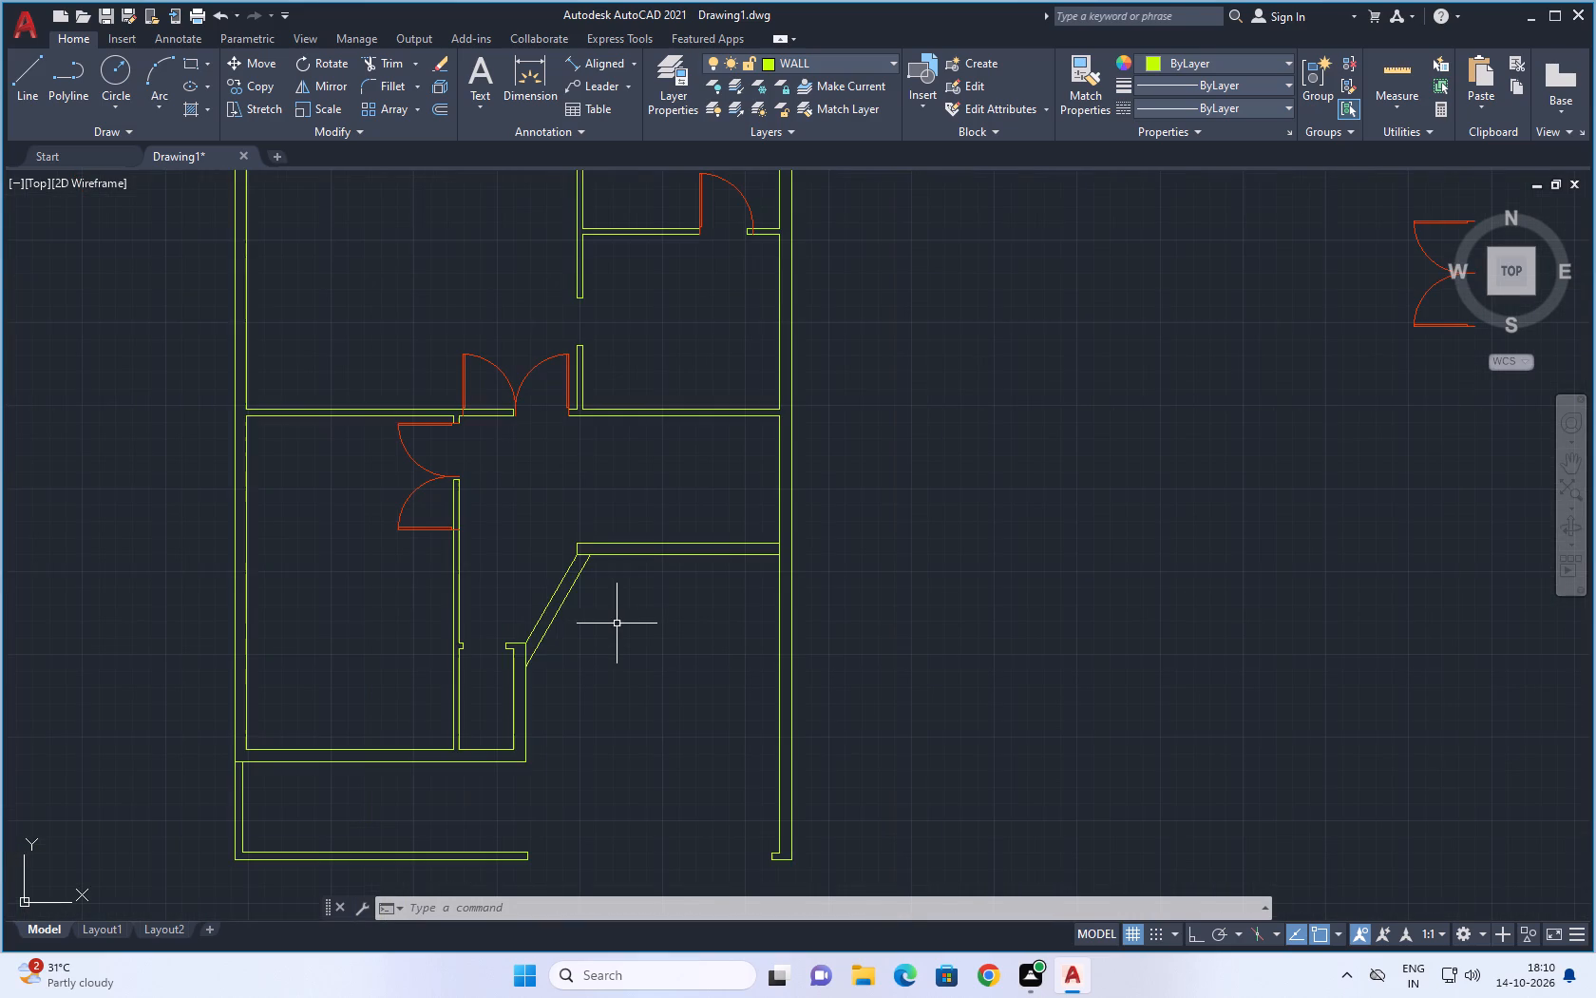
pyautogui.moveTo(523, 466); pyautogui.dragTo(529, 516, button='middle')
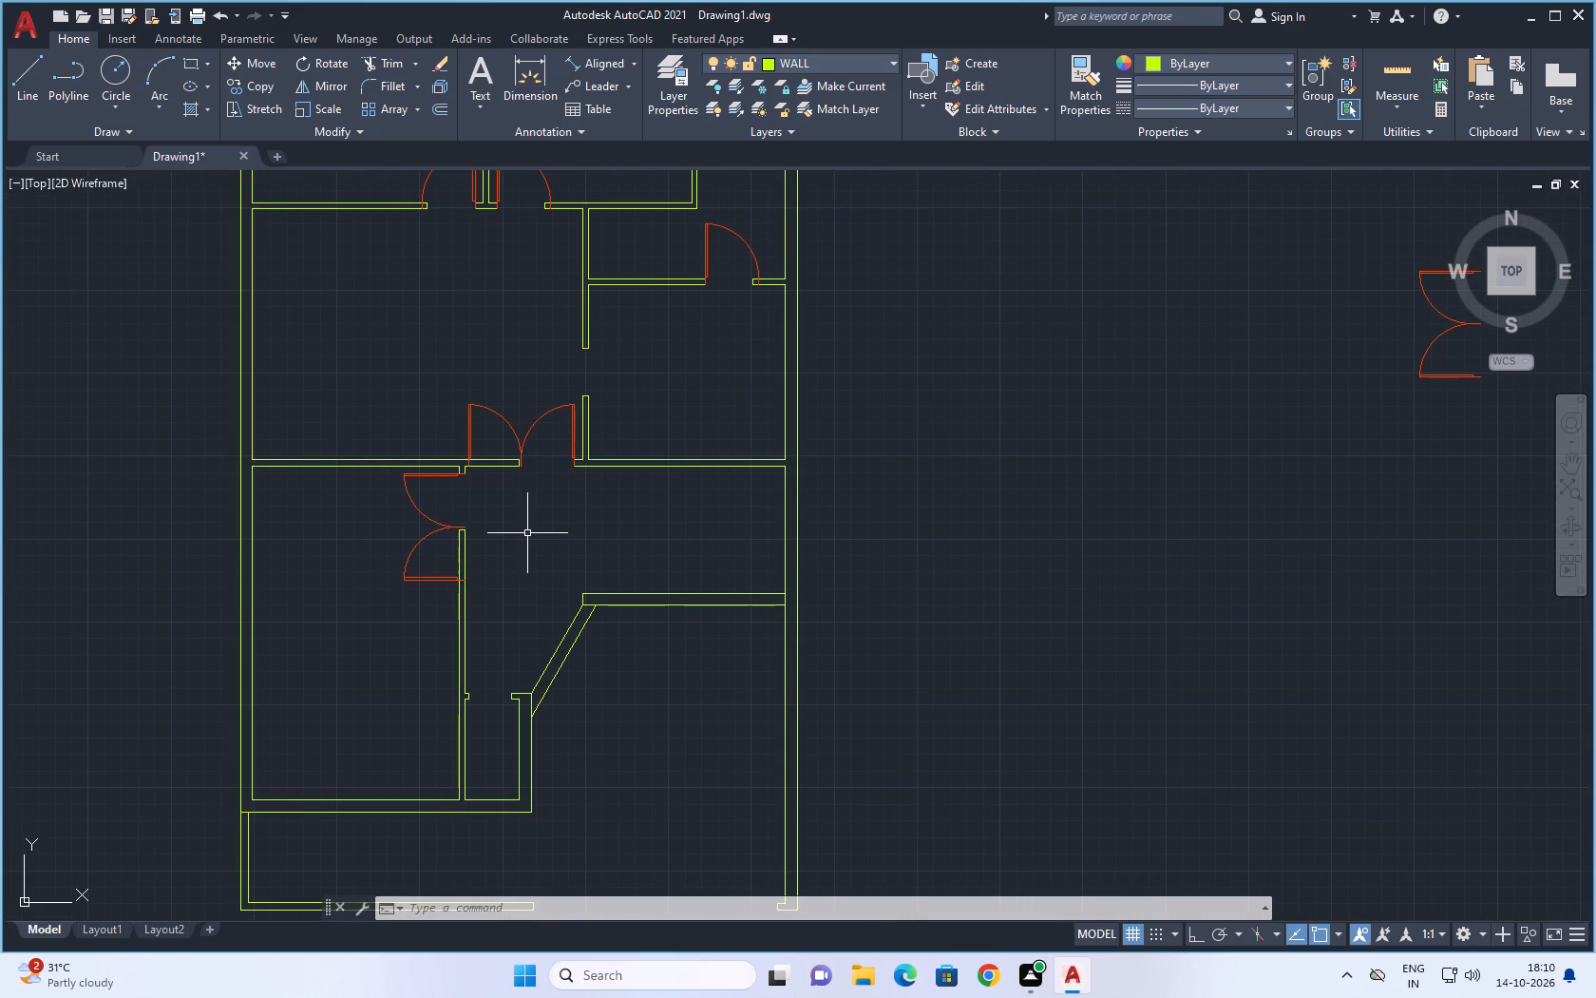
pyautogui.scroll(3, 427, 534)
pyautogui.scroll(-4, 584, 513)
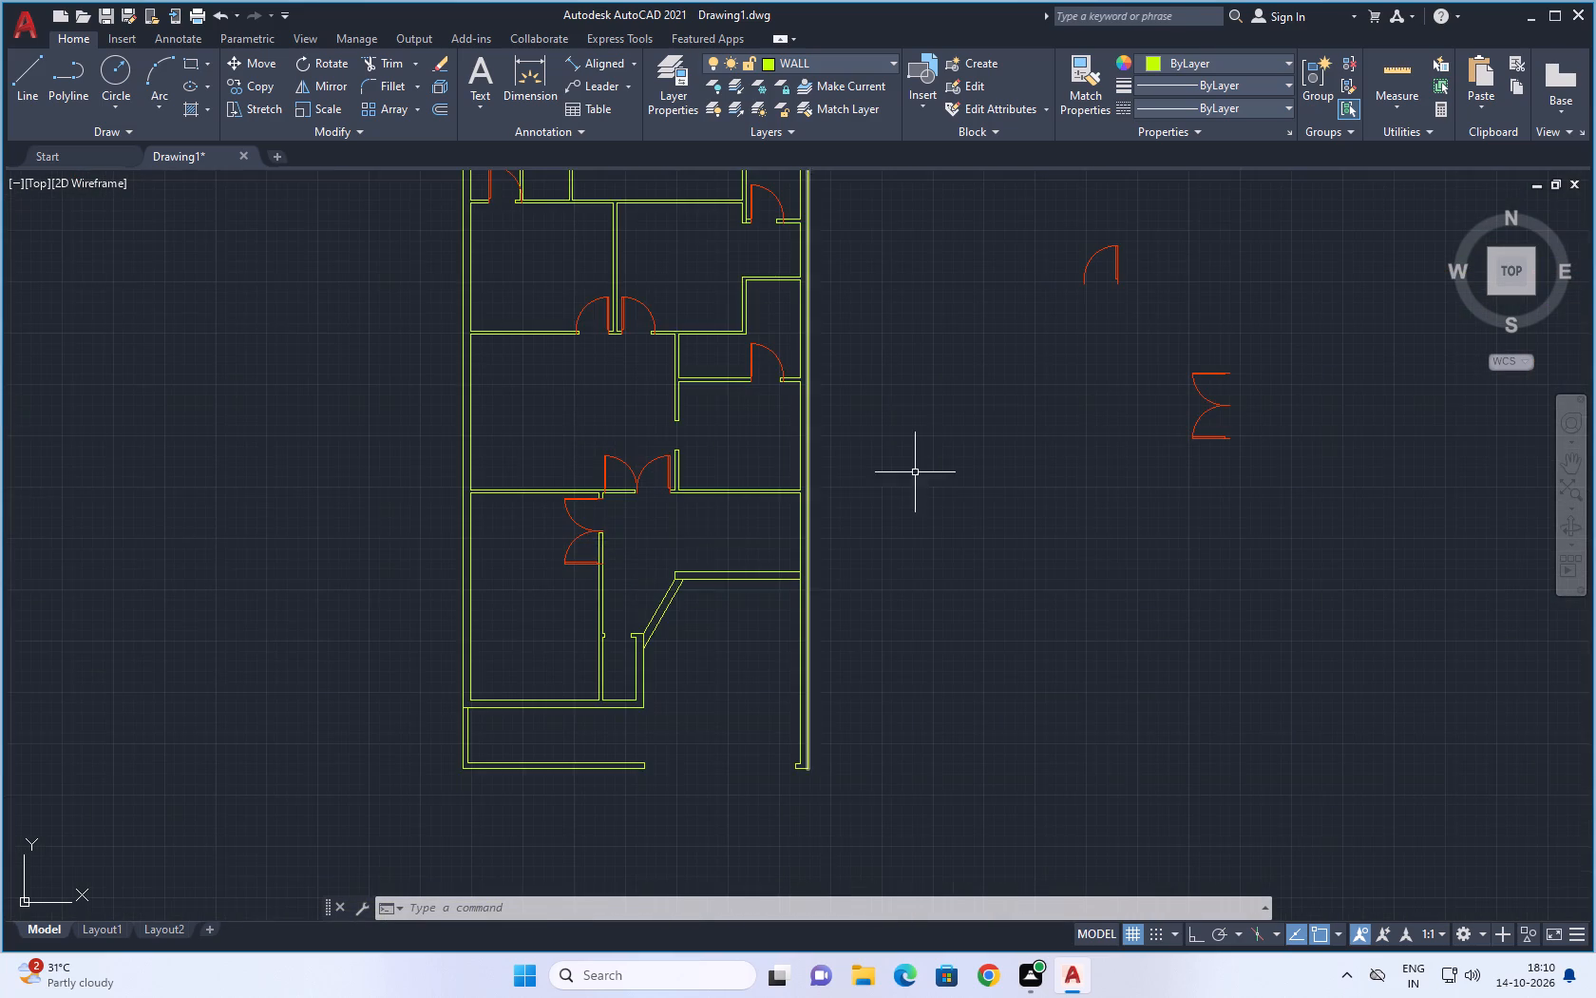
# Scale the door of the plan's upper-left corner room by reference about its hinge-side wall corner to fit the 2'-8" opening.
pyautogui.moveTo(939, 445); pyautogui.dragTo(1056, 809, button='middle')
pyautogui.scroll(-1, 943, 455)
pyautogui.scroll(4, 805, 666)
pyautogui.moveTo(775, 655); pyautogui.dragTo(789, 683, button='middle')
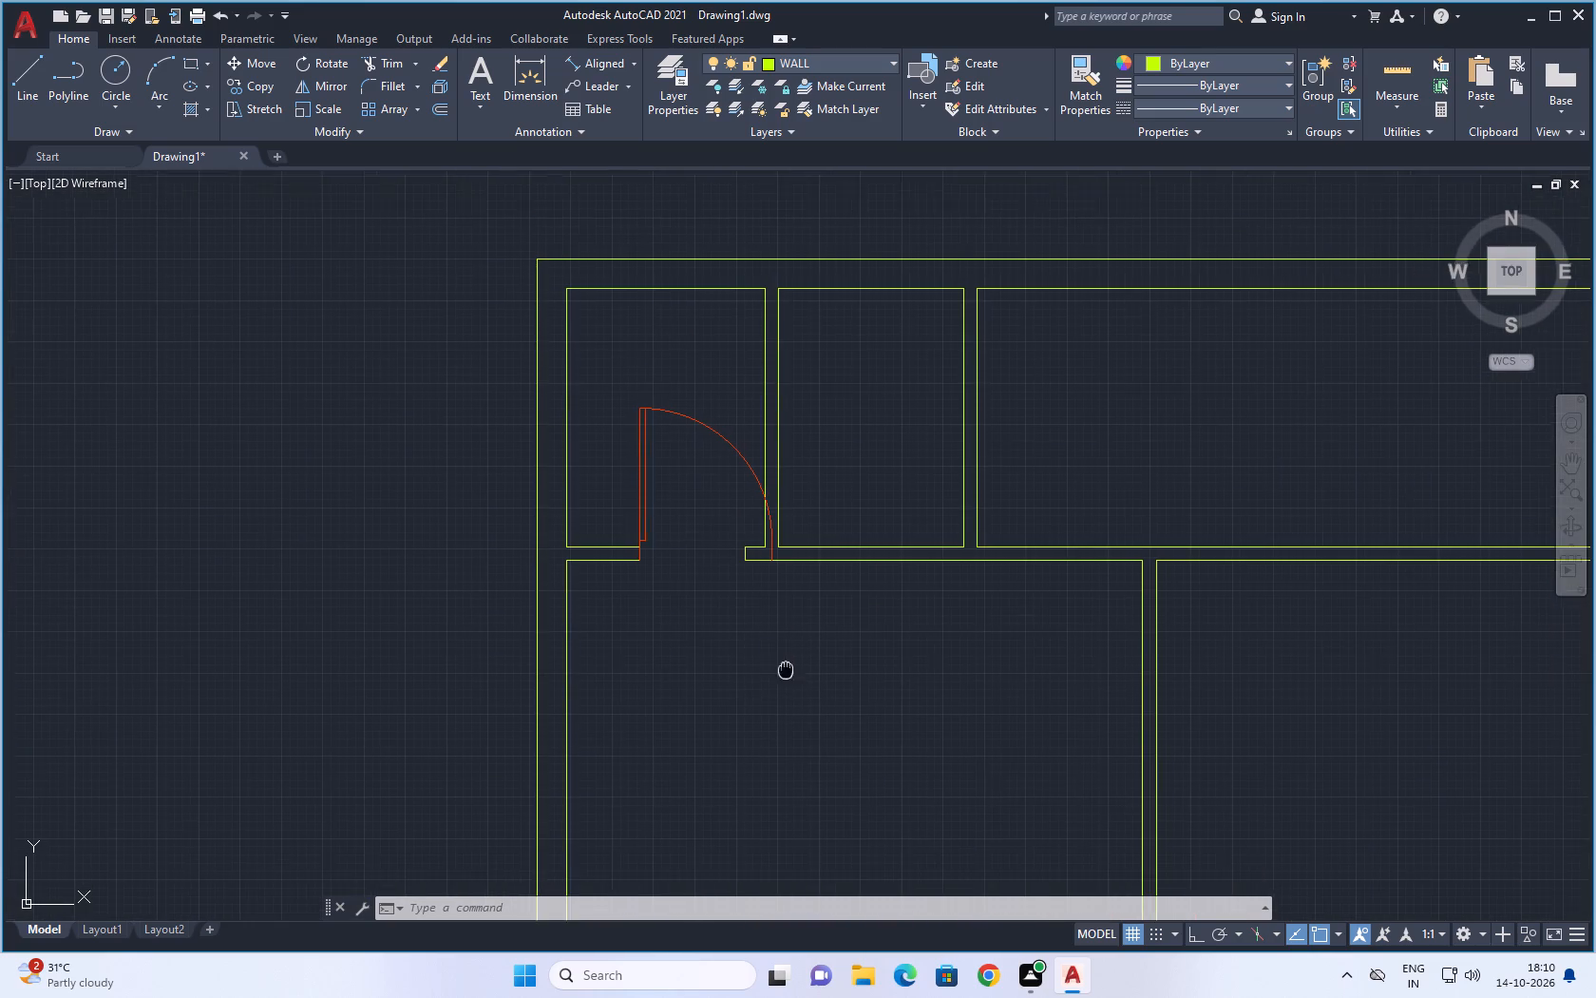
pyautogui.moveTo(789, 683); pyautogui.dragTo(797, 727, button='middle')
pyautogui.press('Escape')
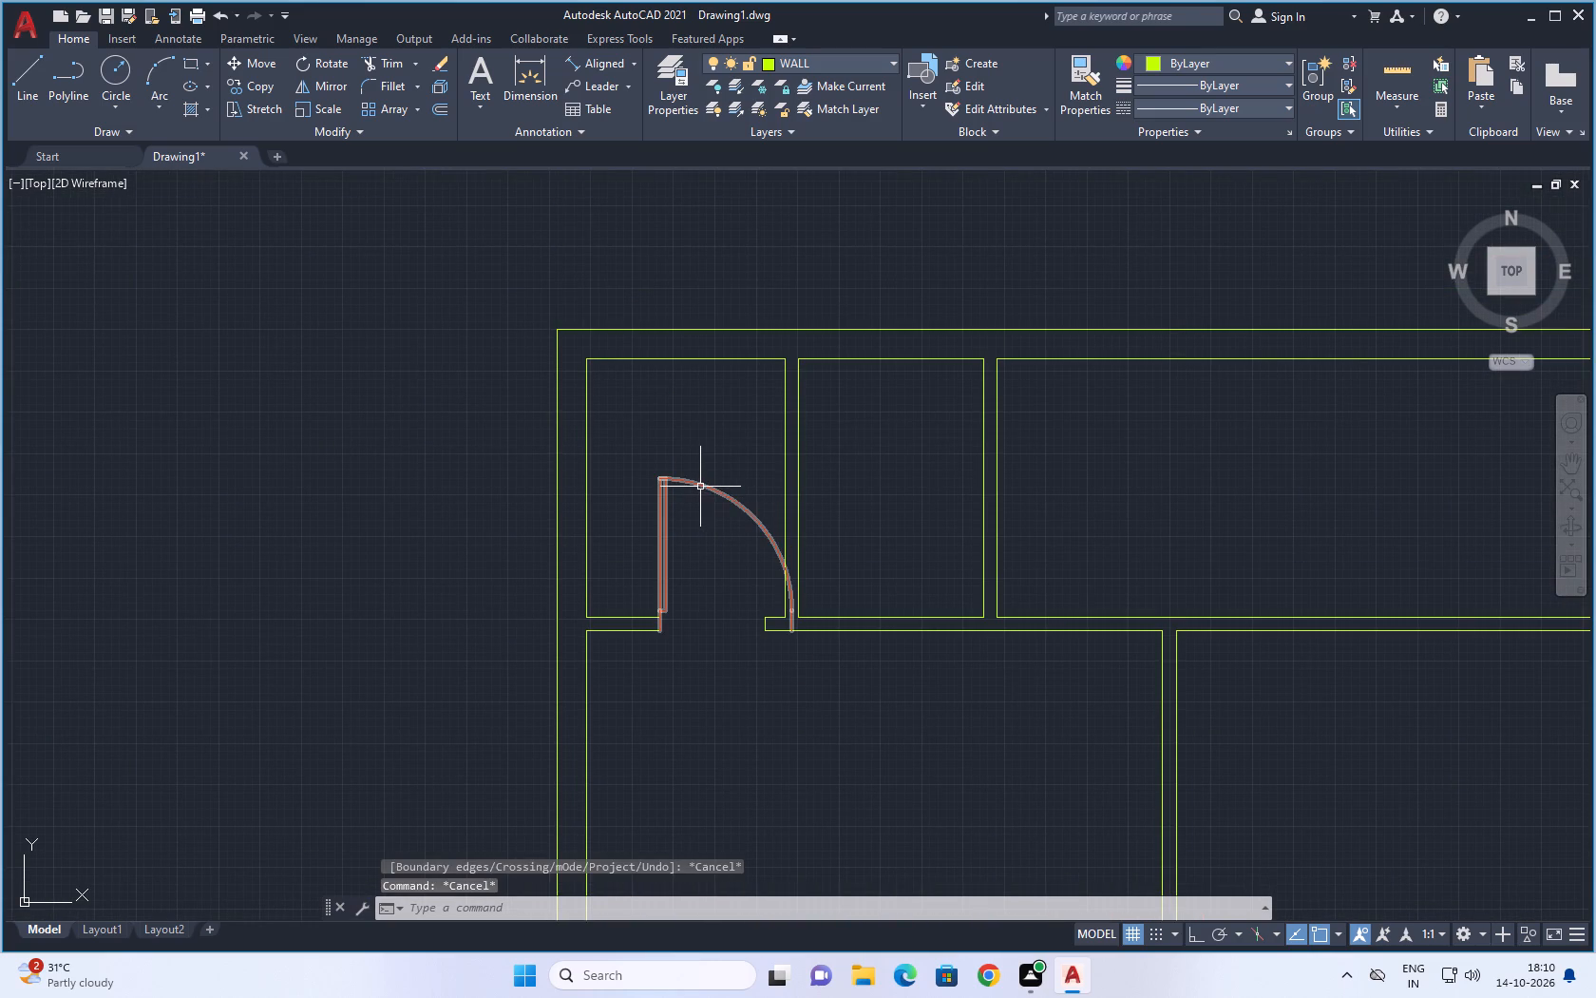
pyautogui.click(700, 487)
pyautogui.write('SC')
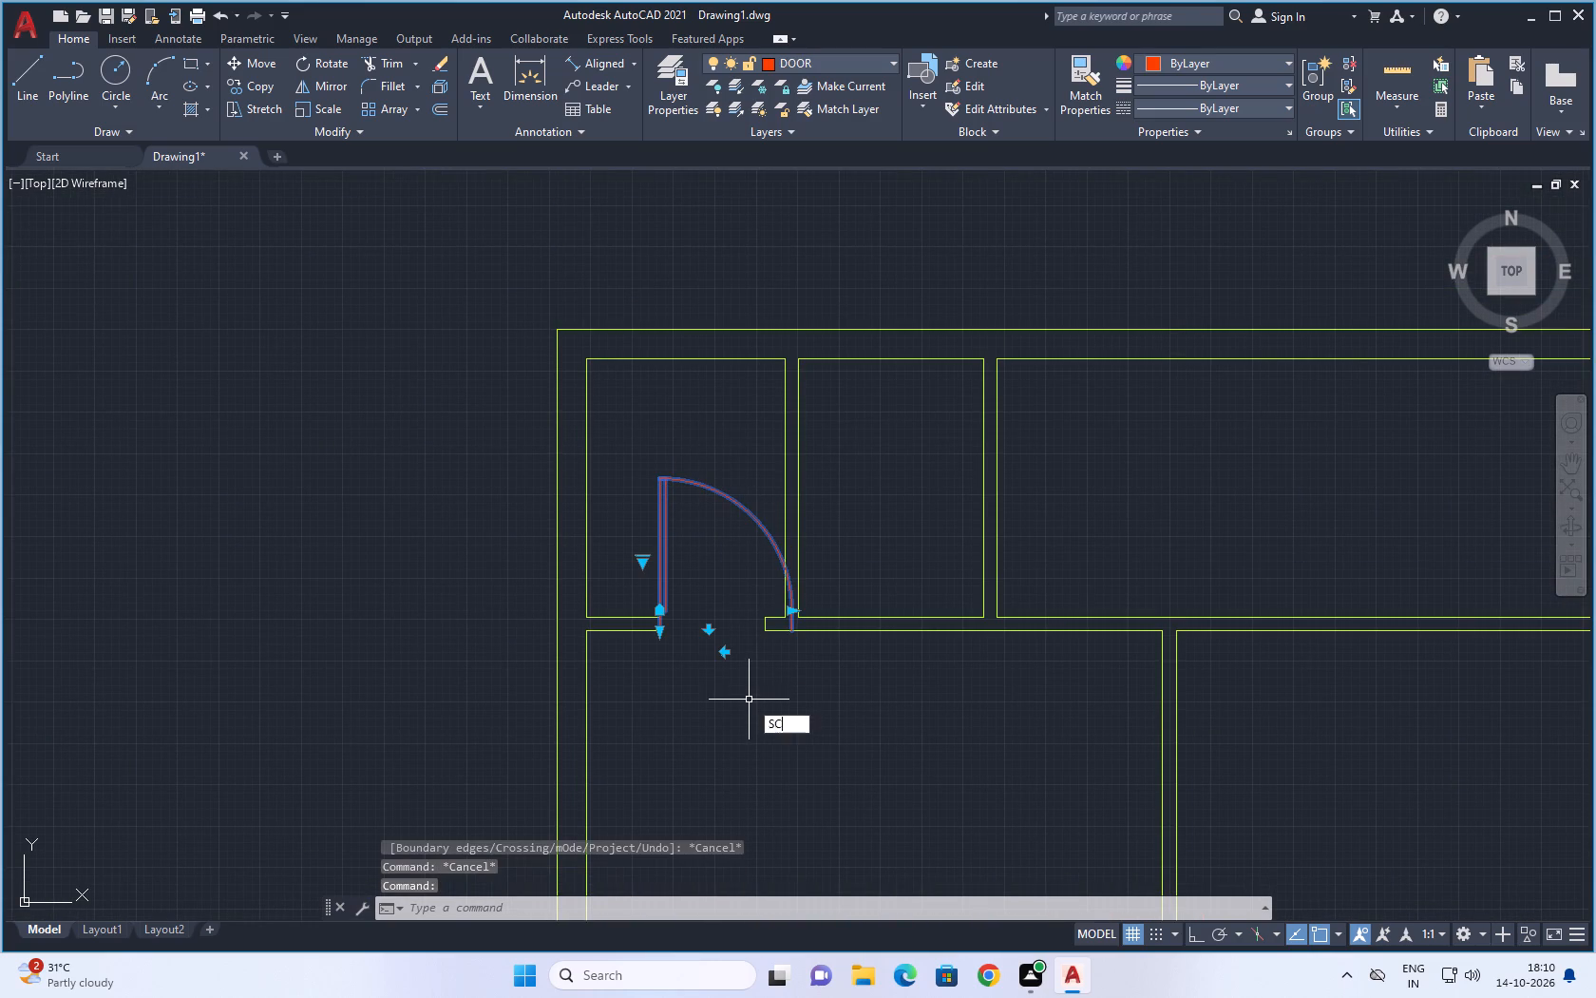
pyautogui.press('space')
pyautogui.scroll(2, 655, 672)
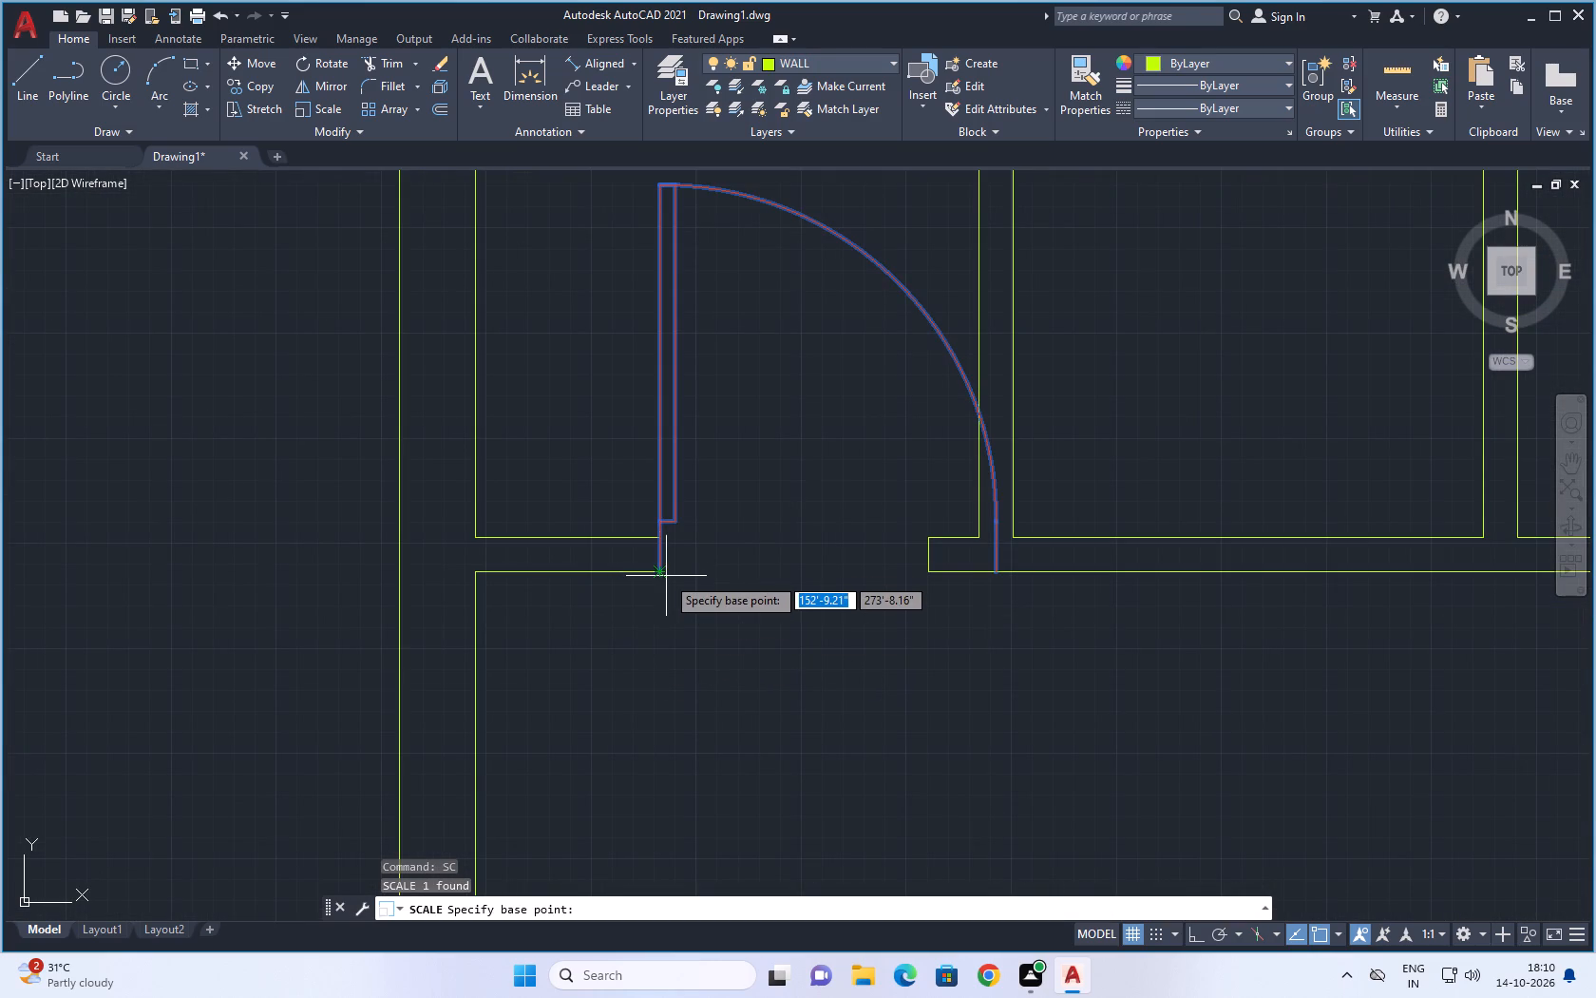
pyautogui.click(656, 575)
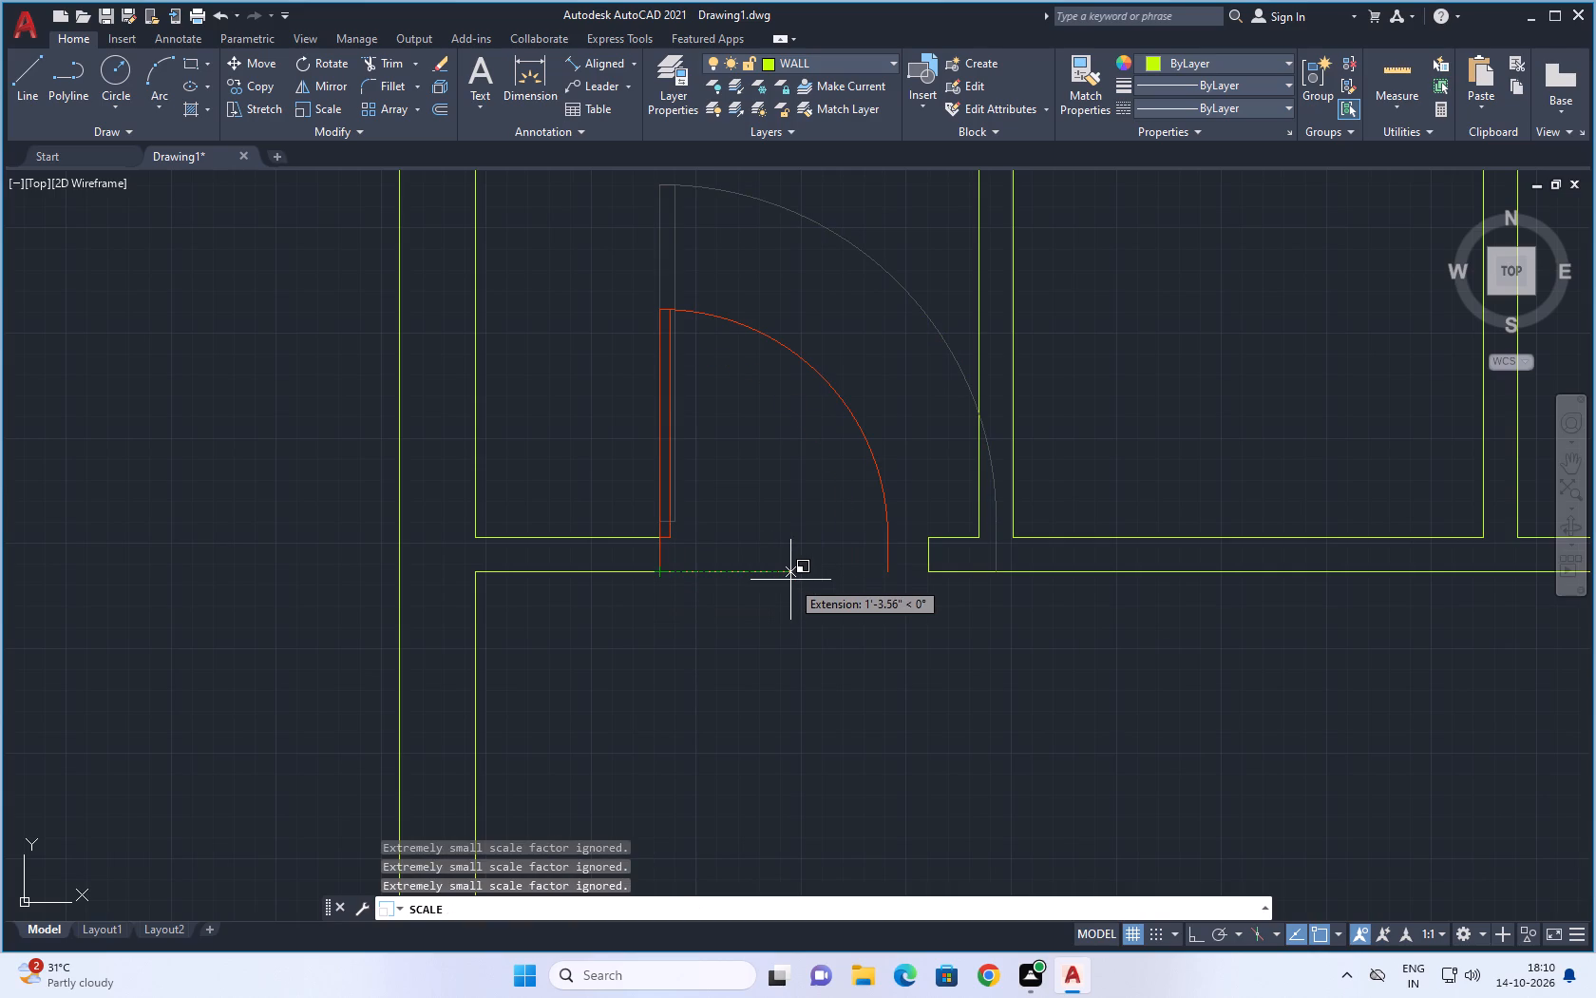
pyautogui.write('R')
pyautogui.press('space')
pyautogui.click(660, 575)
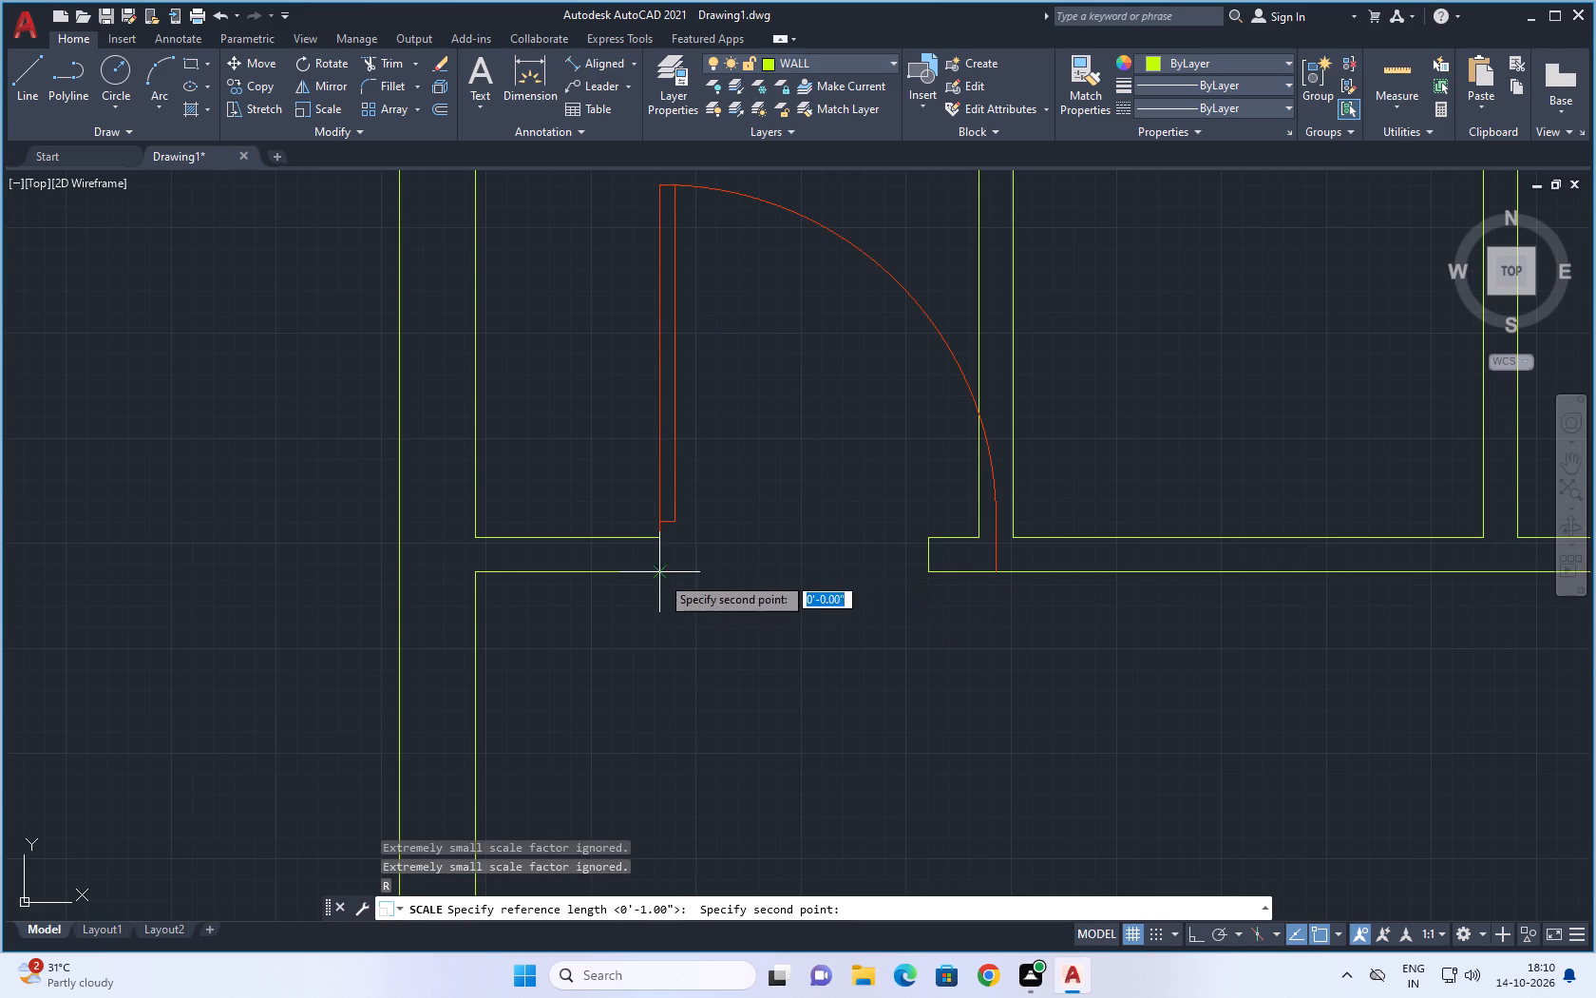
pyautogui.click(1000, 576)
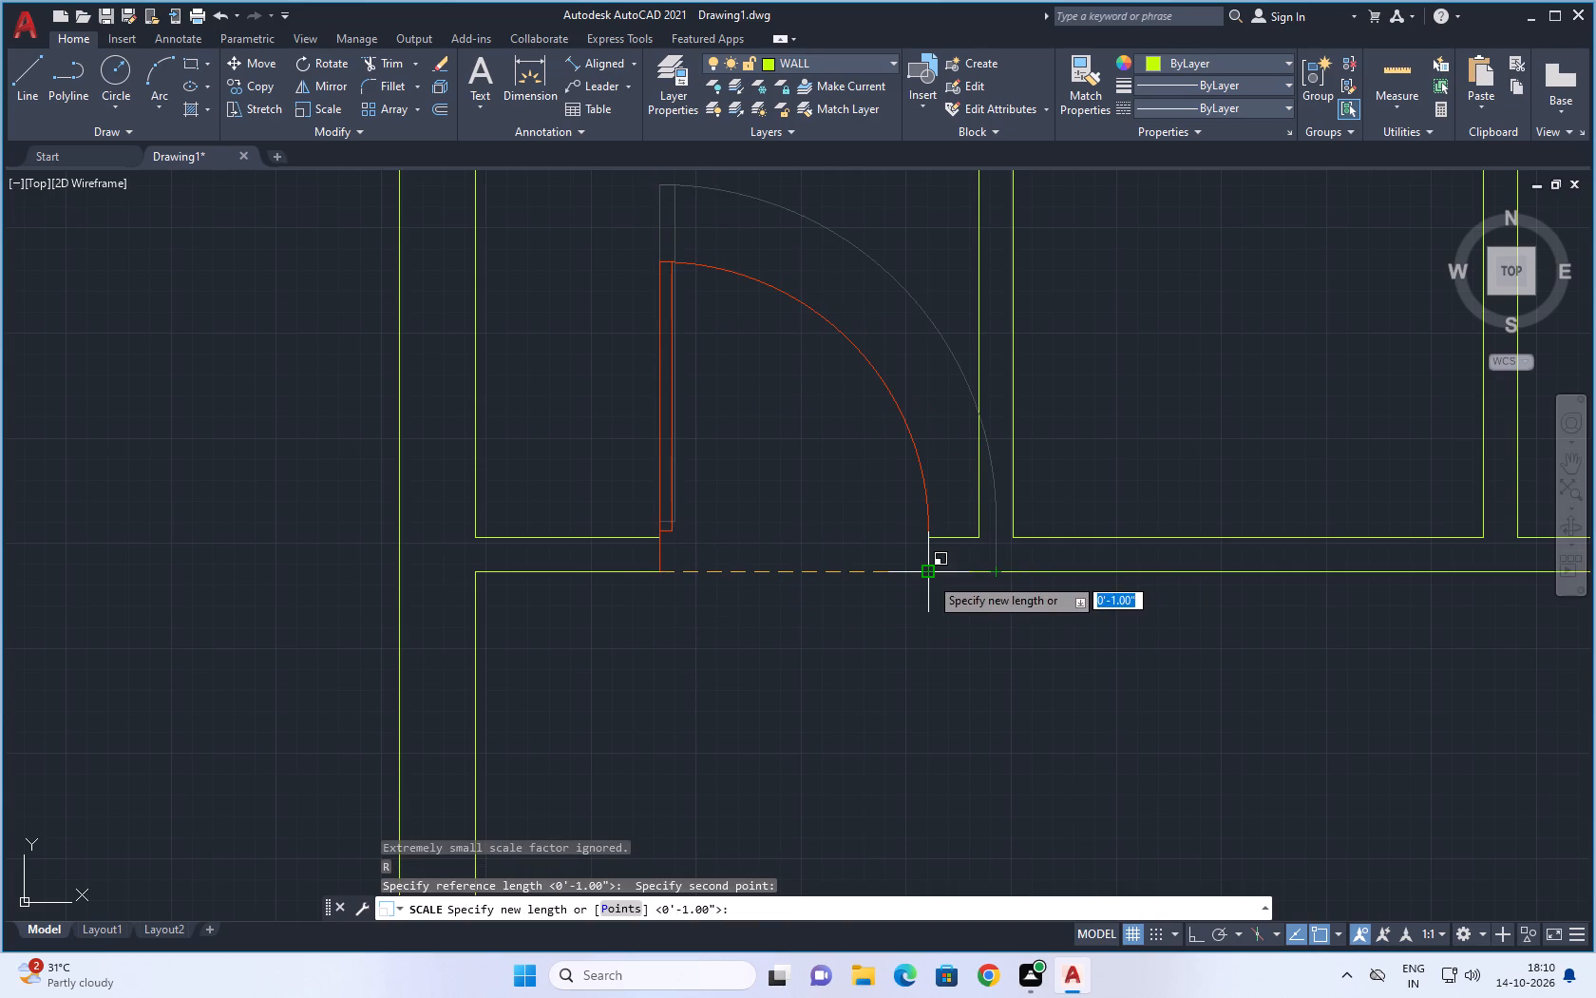
pyautogui.click(929, 576)
# Scale the door of the plan's upper-right room by reference about its hinge-side wall corner to fit the wall opening.
pyautogui.scroll(-3, 983, 716)
pyautogui.moveTo(1118, 751); pyautogui.dragTo(656, 538, button='middle')
pyautogui.moveTo(1041, 558); pyautogui.dragTo(826, 571, button='middle')
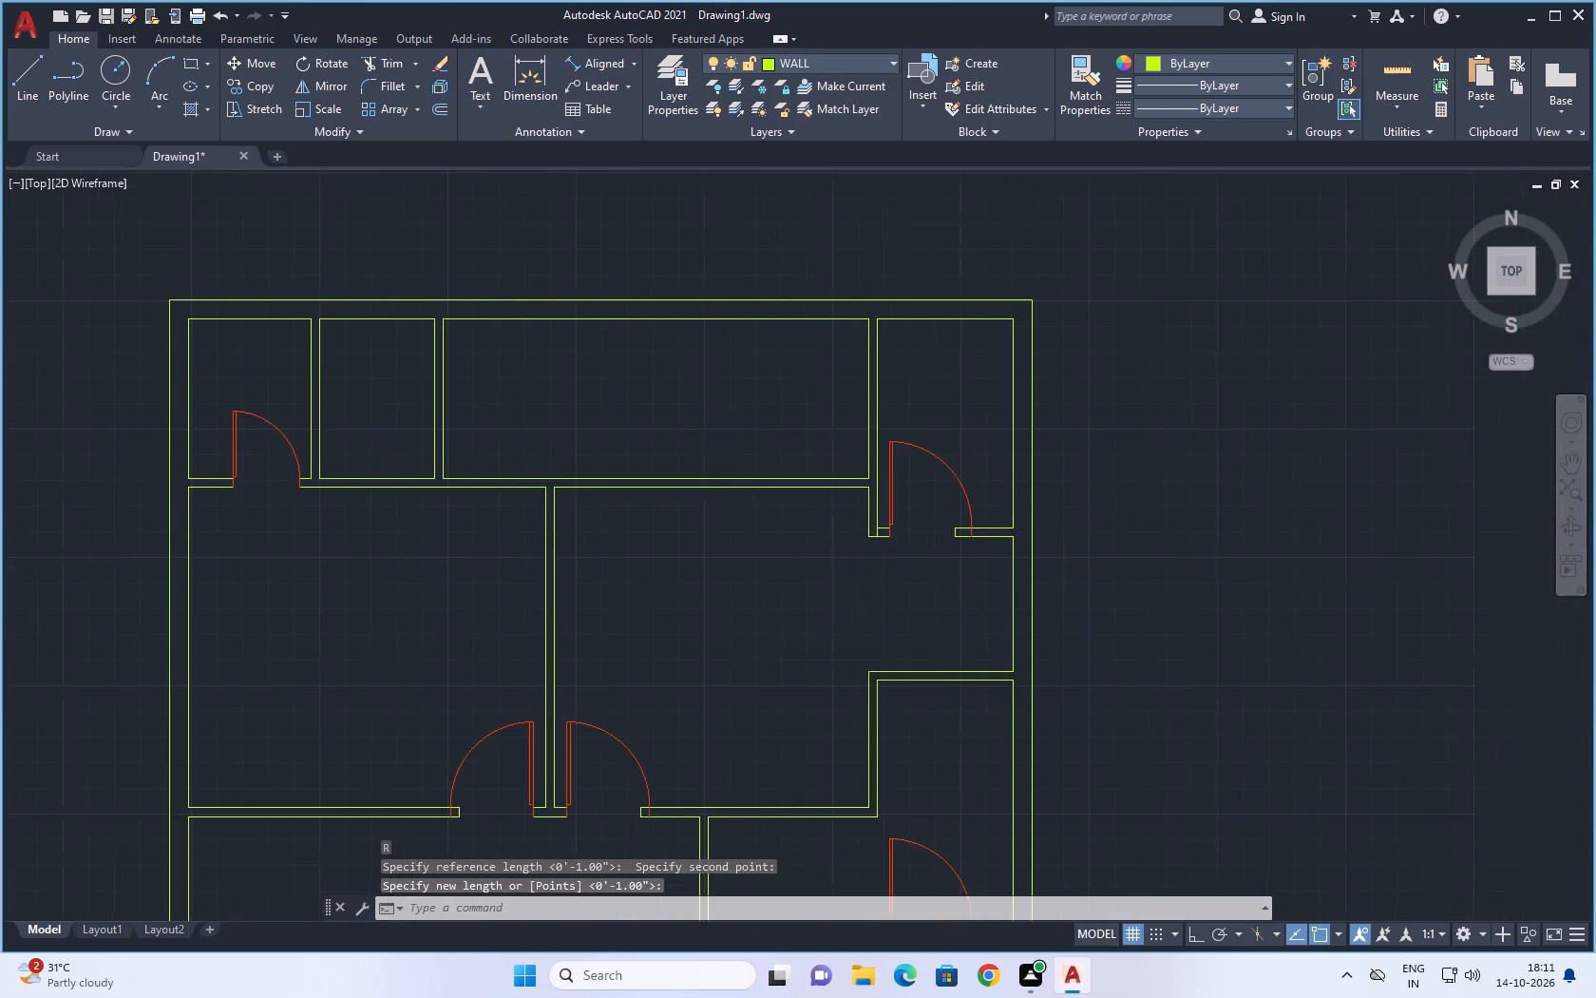
pyautogui.scroll(2, 887, 592)
pyautogui.click(894, 371)
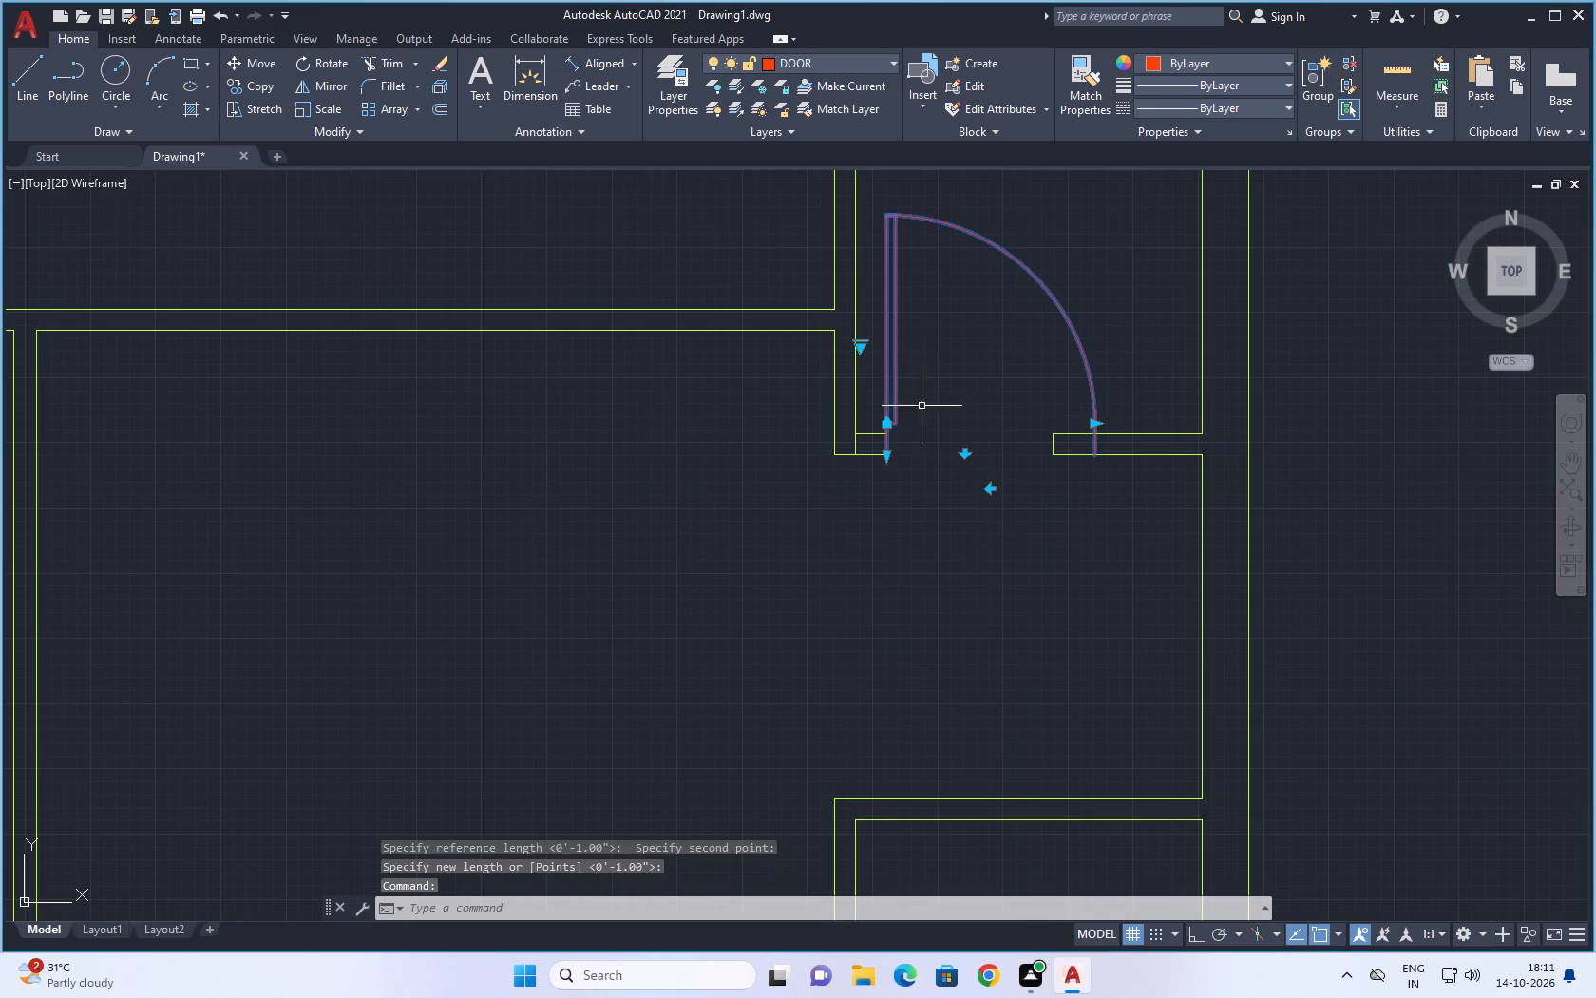
pyautogui.press('s')
pyautogui.press('c')
pyautogui.press('space')
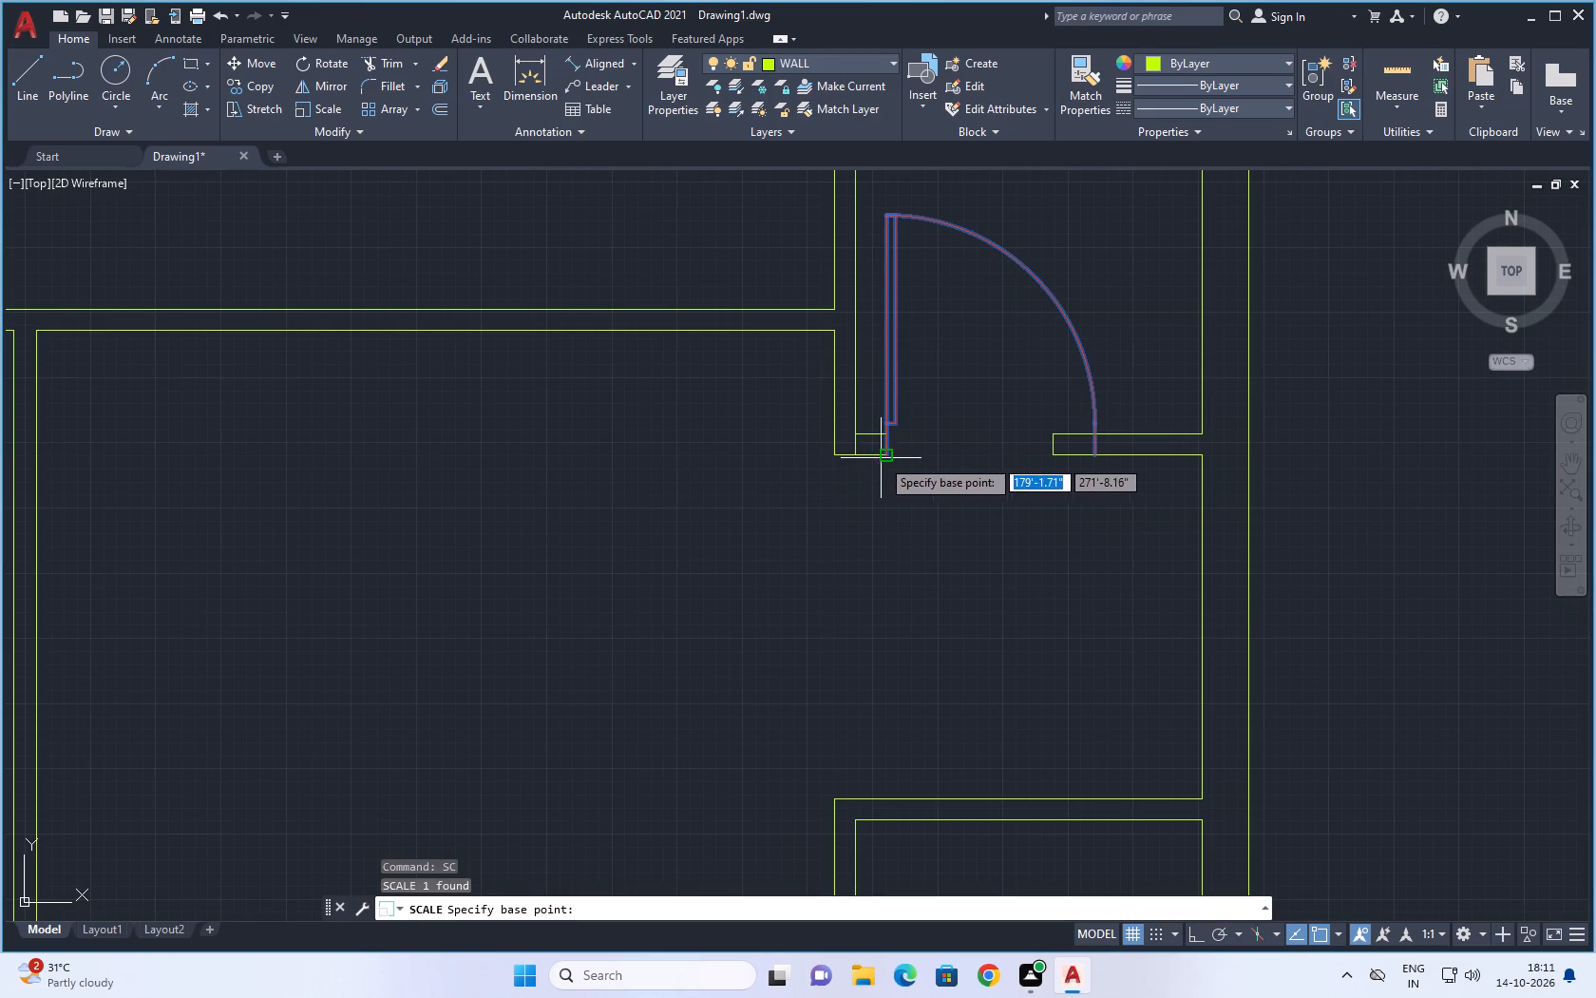
pyautogui.click(886, 454)
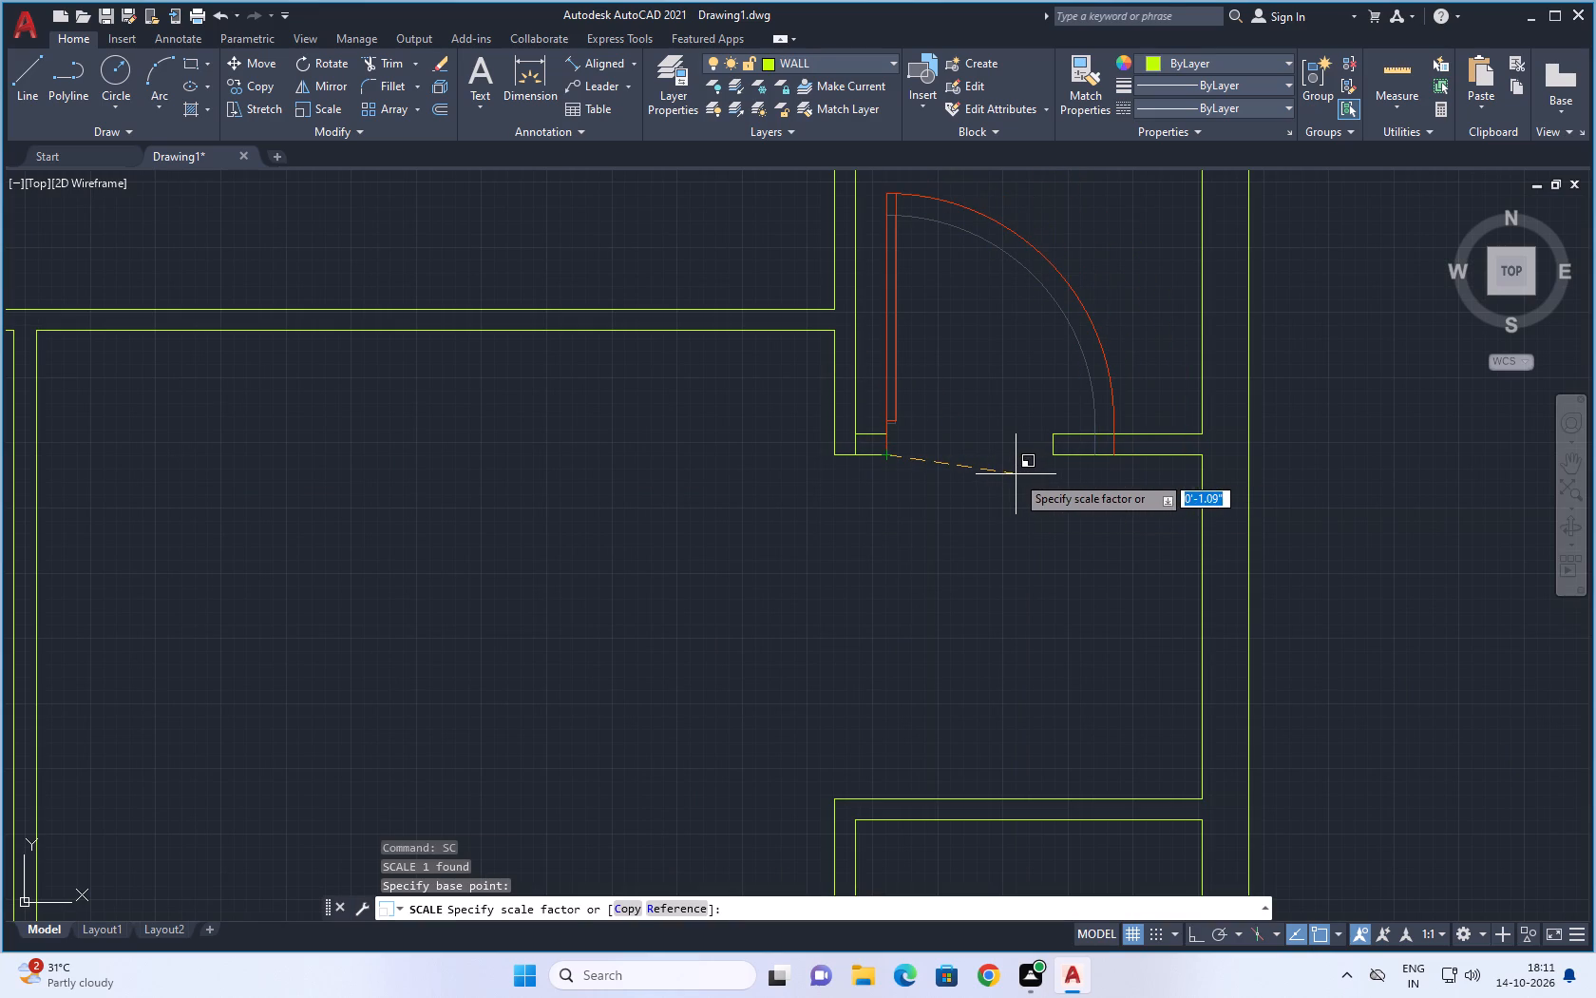
pyautogui.press('r')
pyautogui.press('space')
pyautogui.click(889, 460)
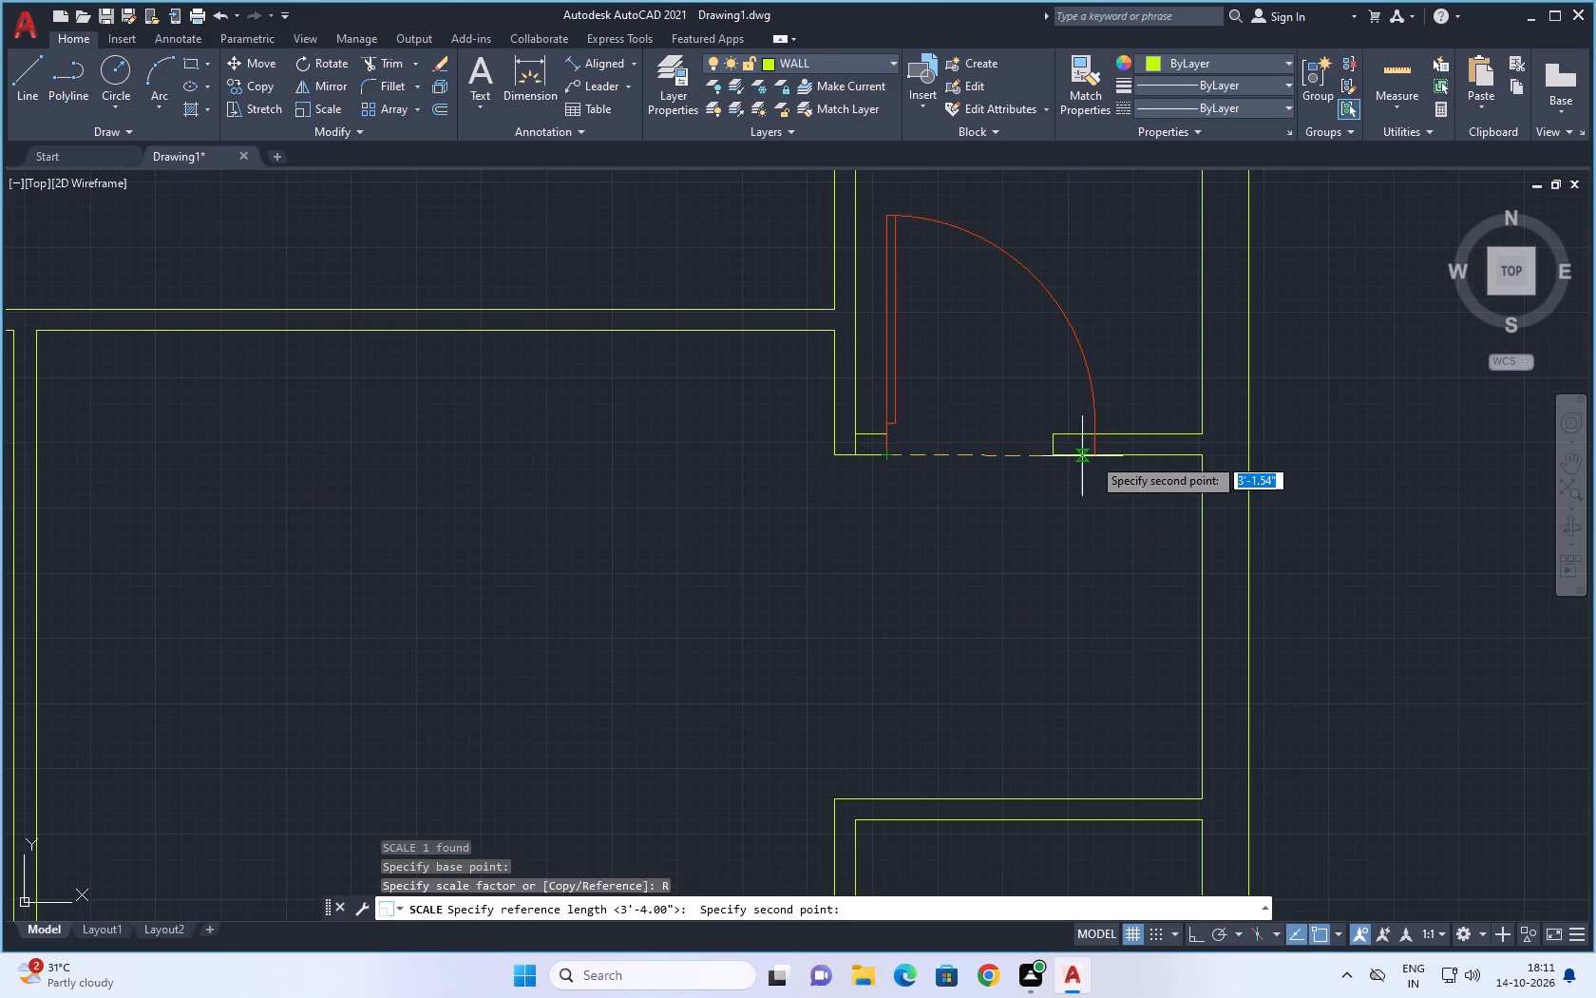
pyautogui.click(1098, 456)
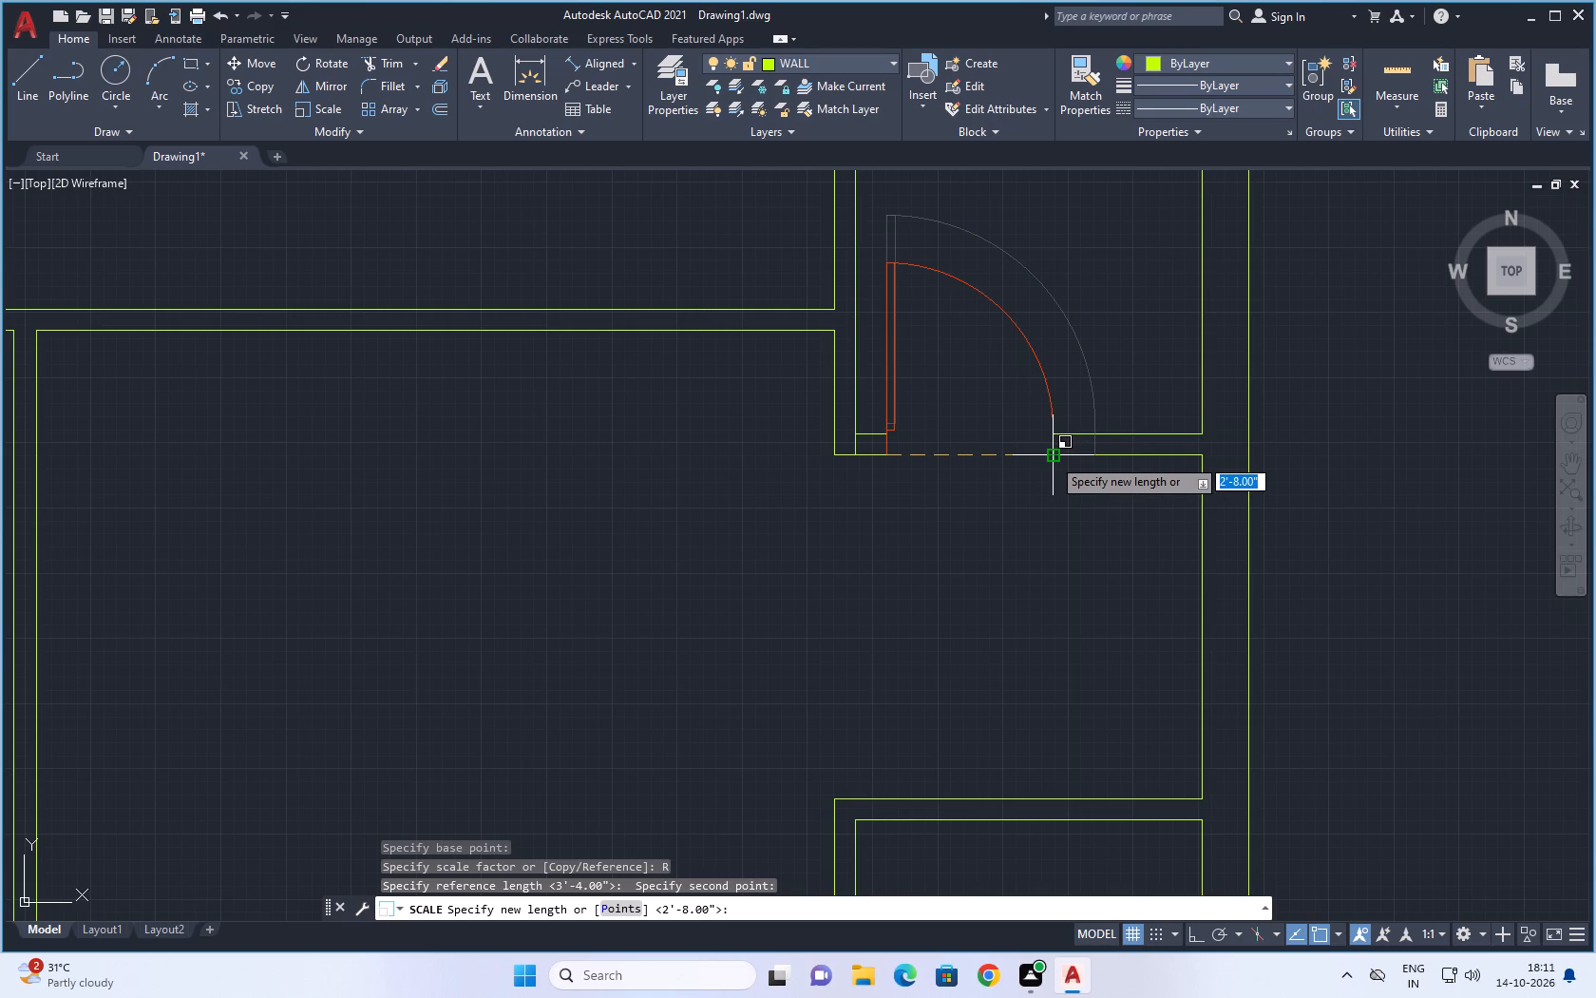
pyautogui.click(1052, 457)
# Scale the door just right of the central partition wall by reference about its hinge-side wall corner to fit the 3'-0" opening.
pyautogui.scroll(-3, 979, 541)
pyautogui.moveTo(955, 630); pyautogui.dragTo(941, 458, button='middle')
pyautogui.scroll(2, 709, 547)
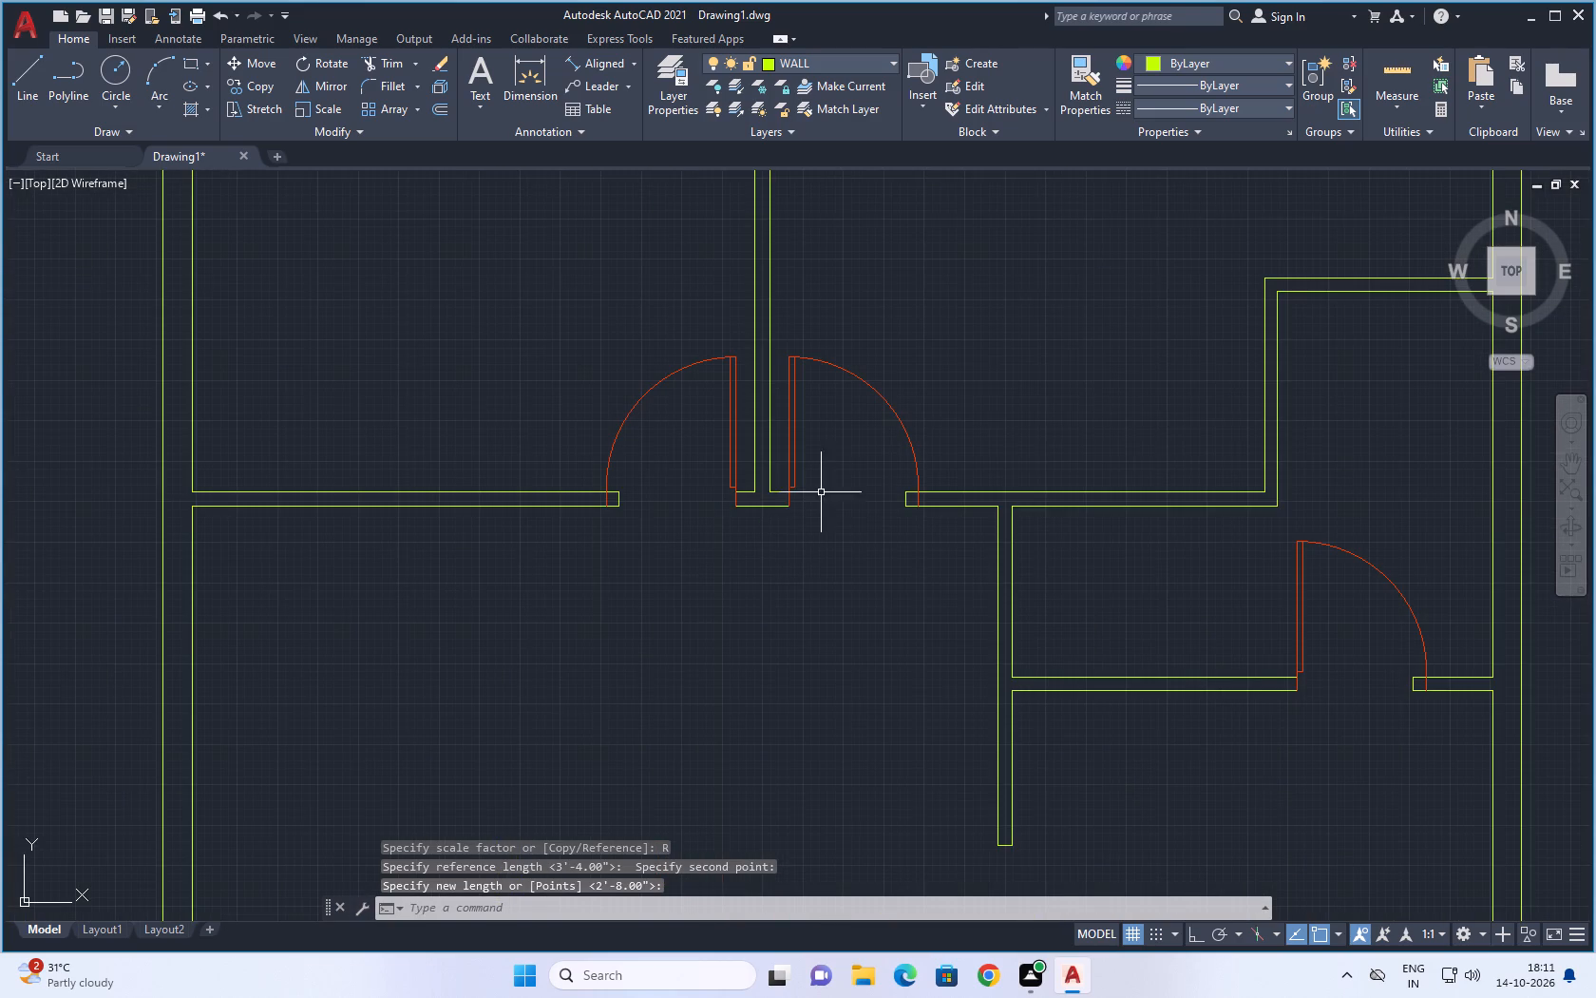
pyautogui.press('space')
pyautogui.click(795, 453)
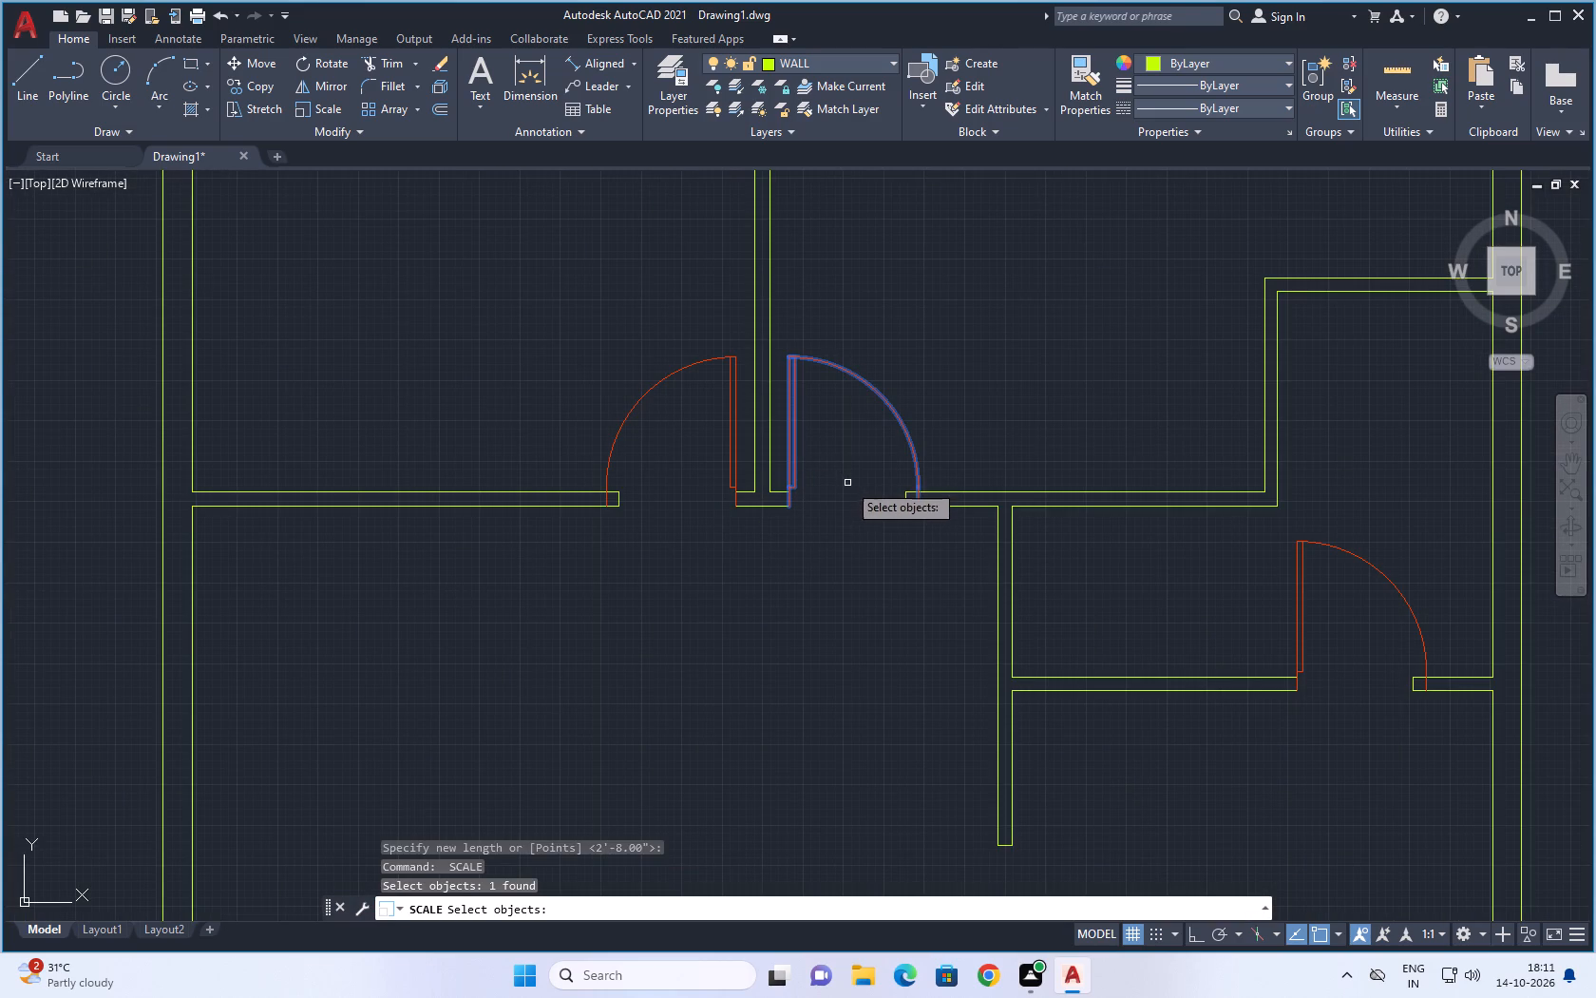
pyautogui.press('space')
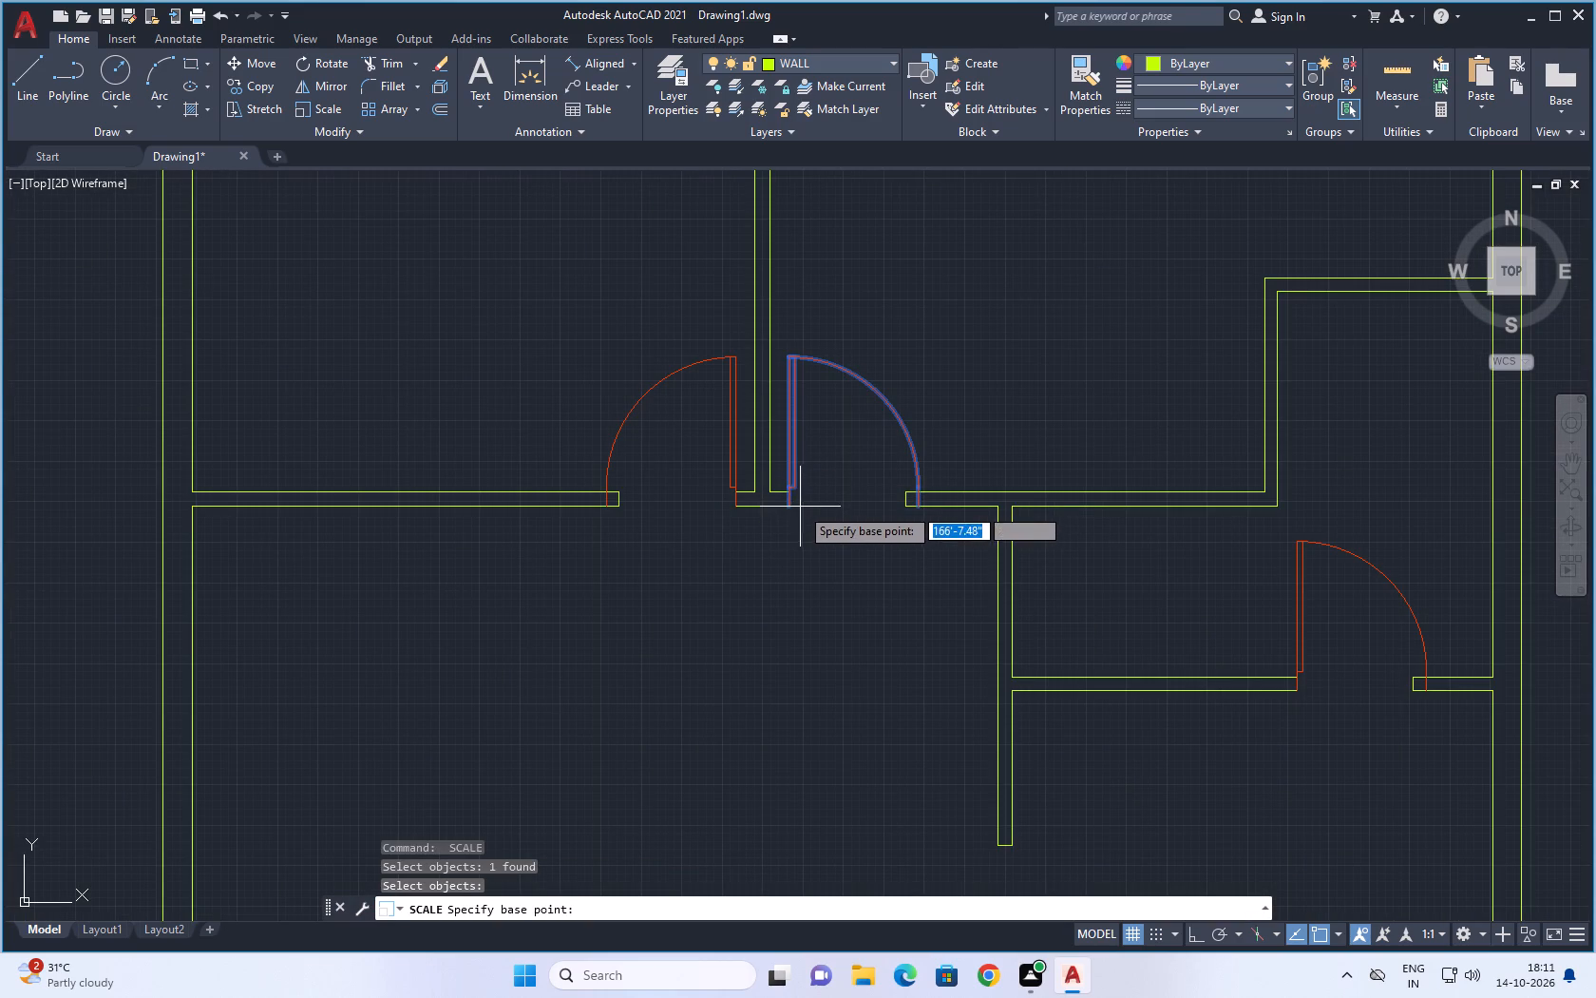
pyautogui.click(787, 504)
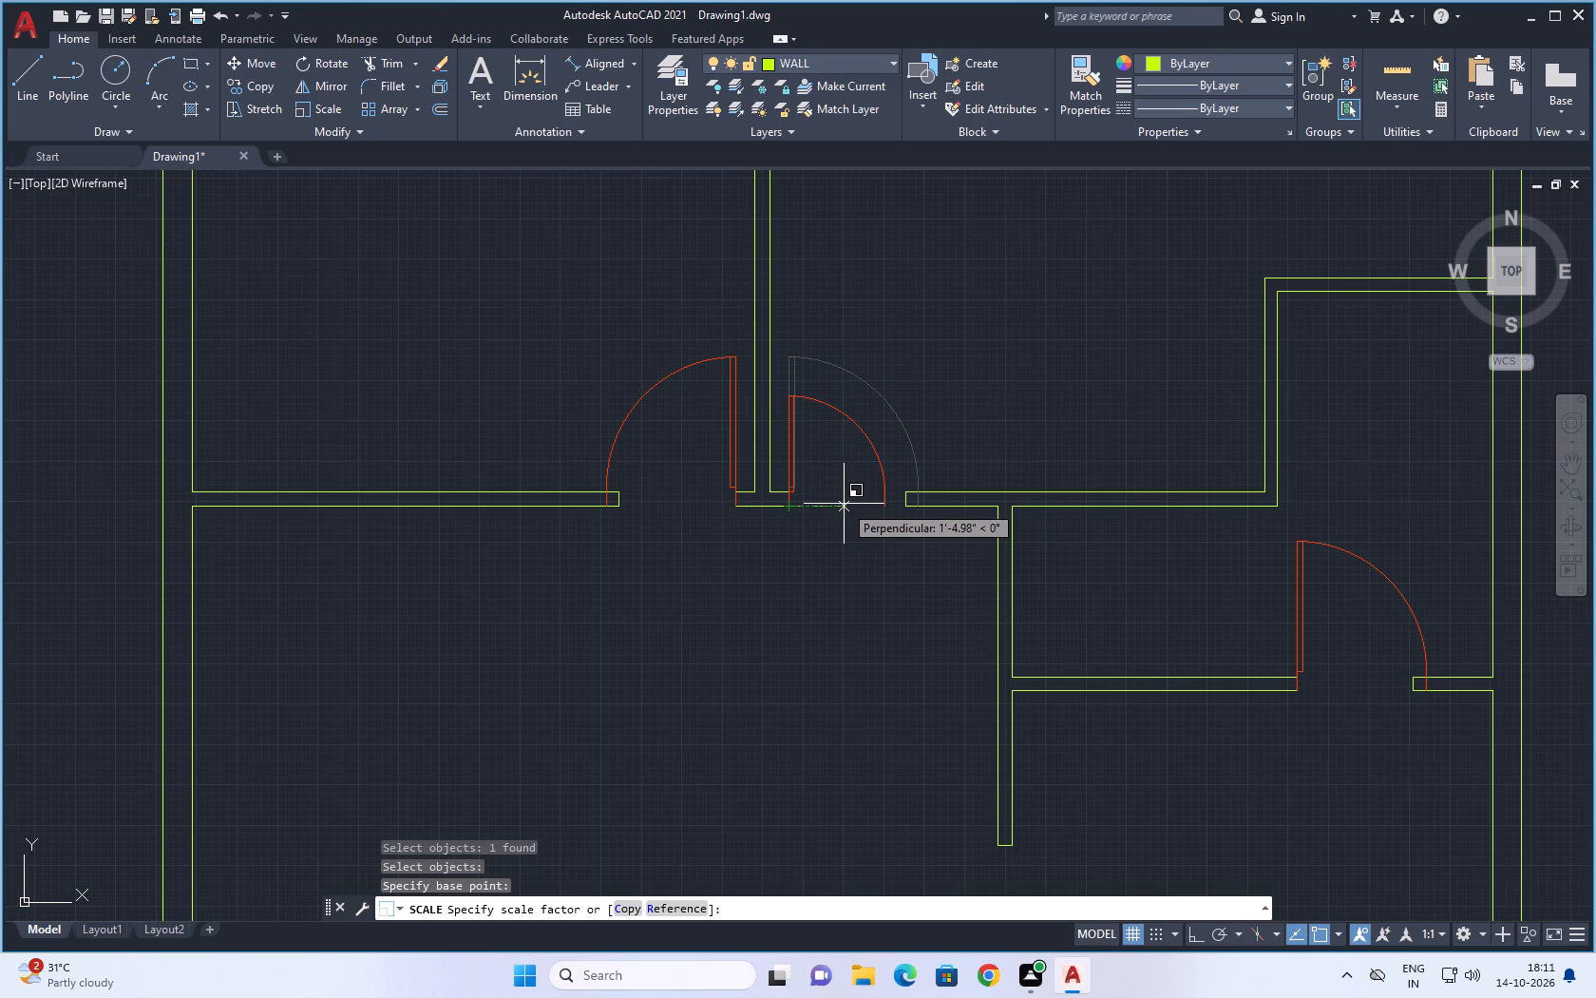
pyautogui.write('R')
pyautogui.press('space')
pyautogui.click(790, 504)
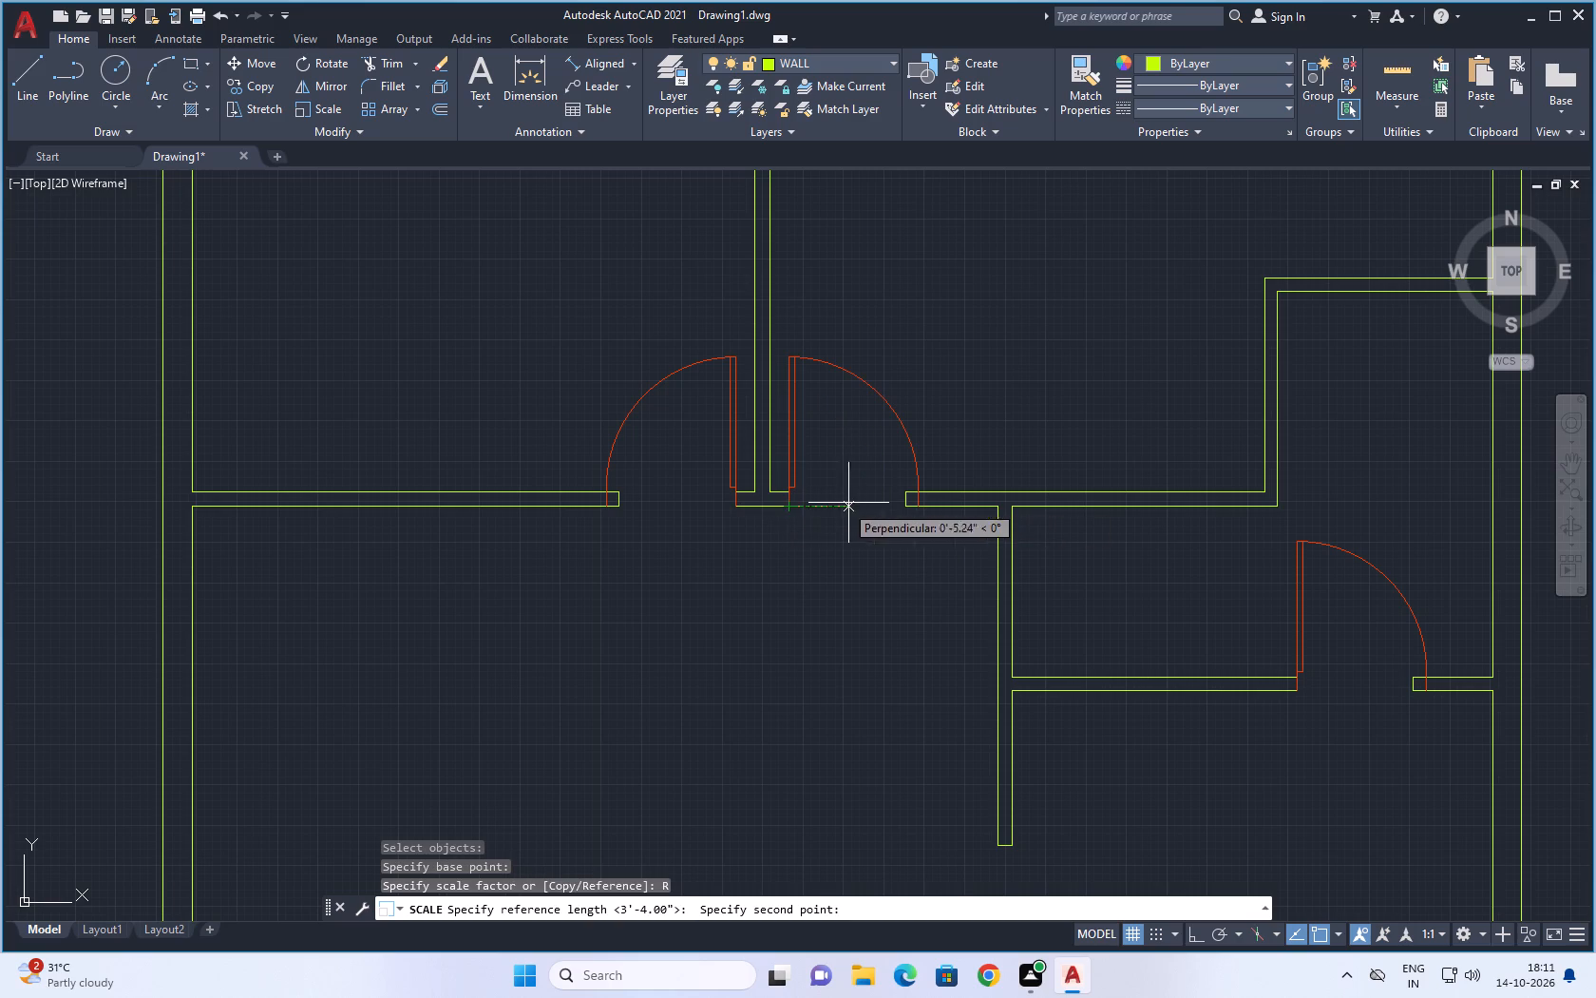
pyautogui.click(918, 504)
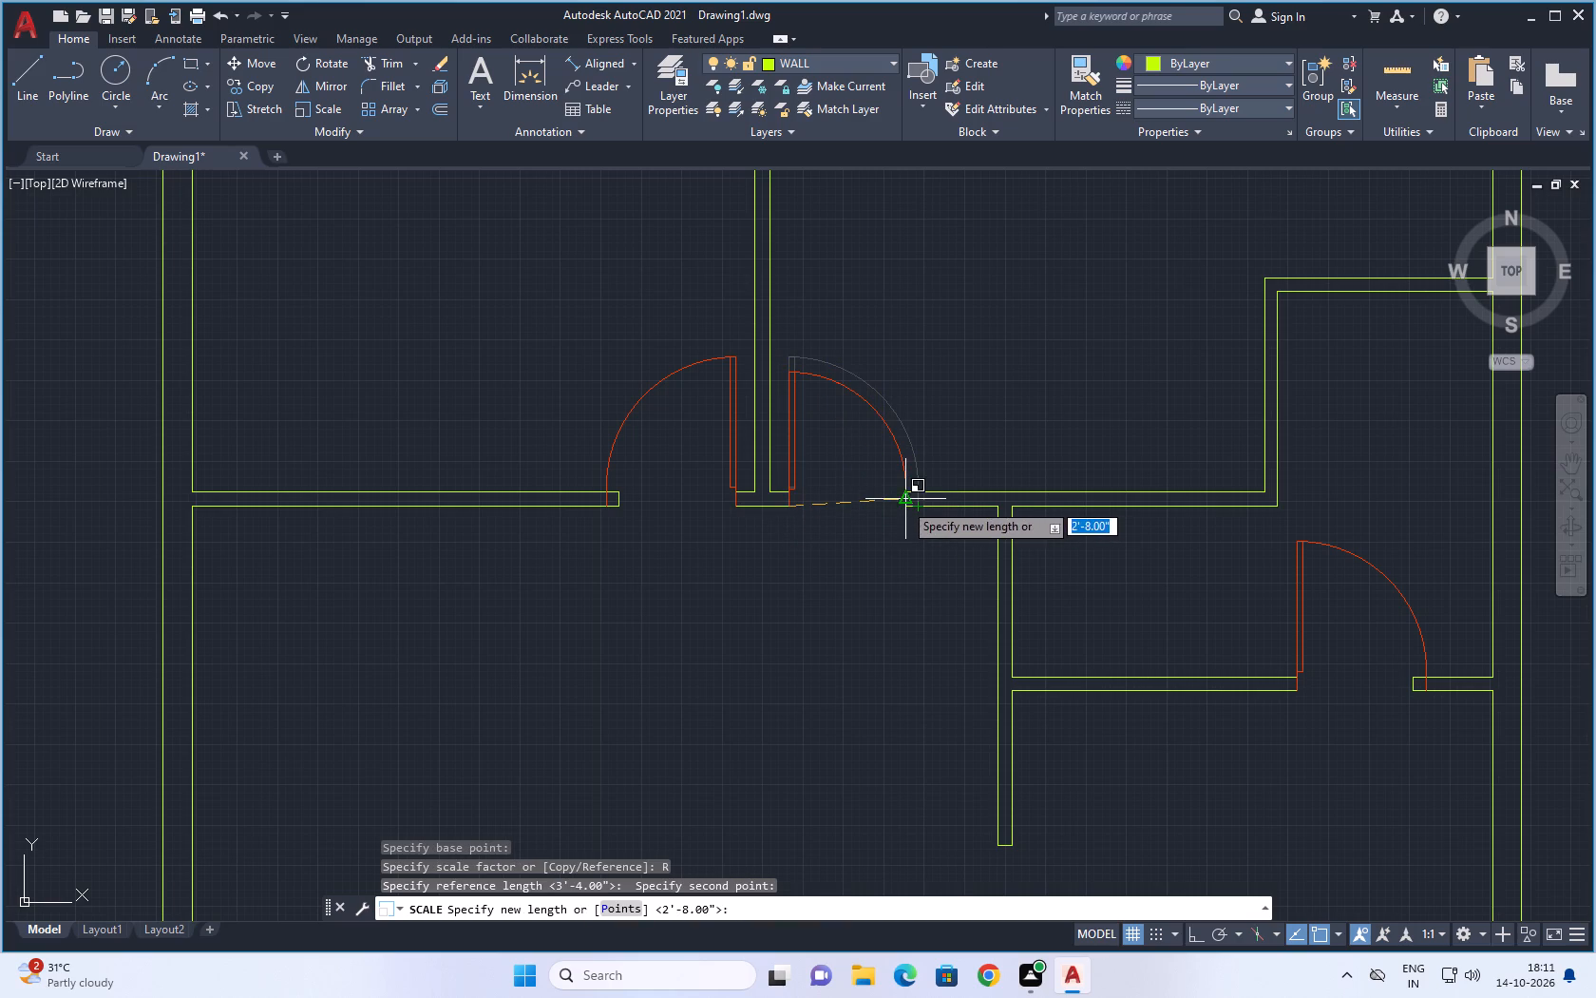
pyautogui.scroll(4, 911, 511)
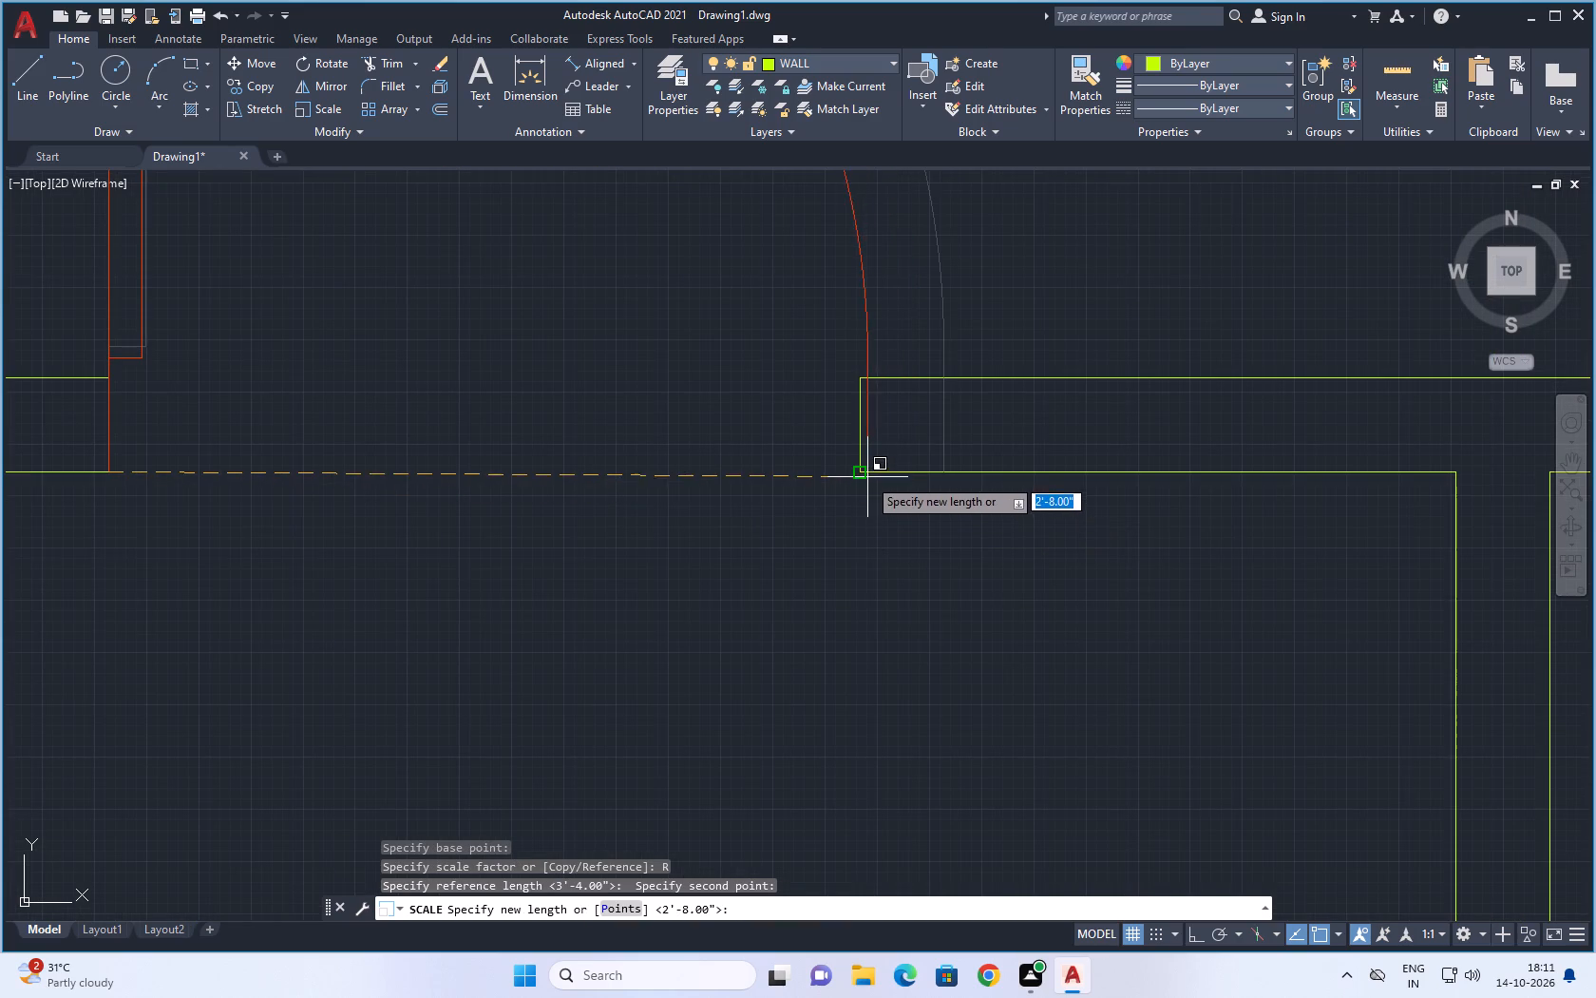
pyautogui.click(864, 474)
# Scale the door just left of the central partition wall about its hinge-side wall corner, reusing the previous scale factor.
pyautogui.scroll(-4, 822, 565)
pyautogui.moveTo(754, 598); pyautogui.dragTo(822, 528, button='middle')
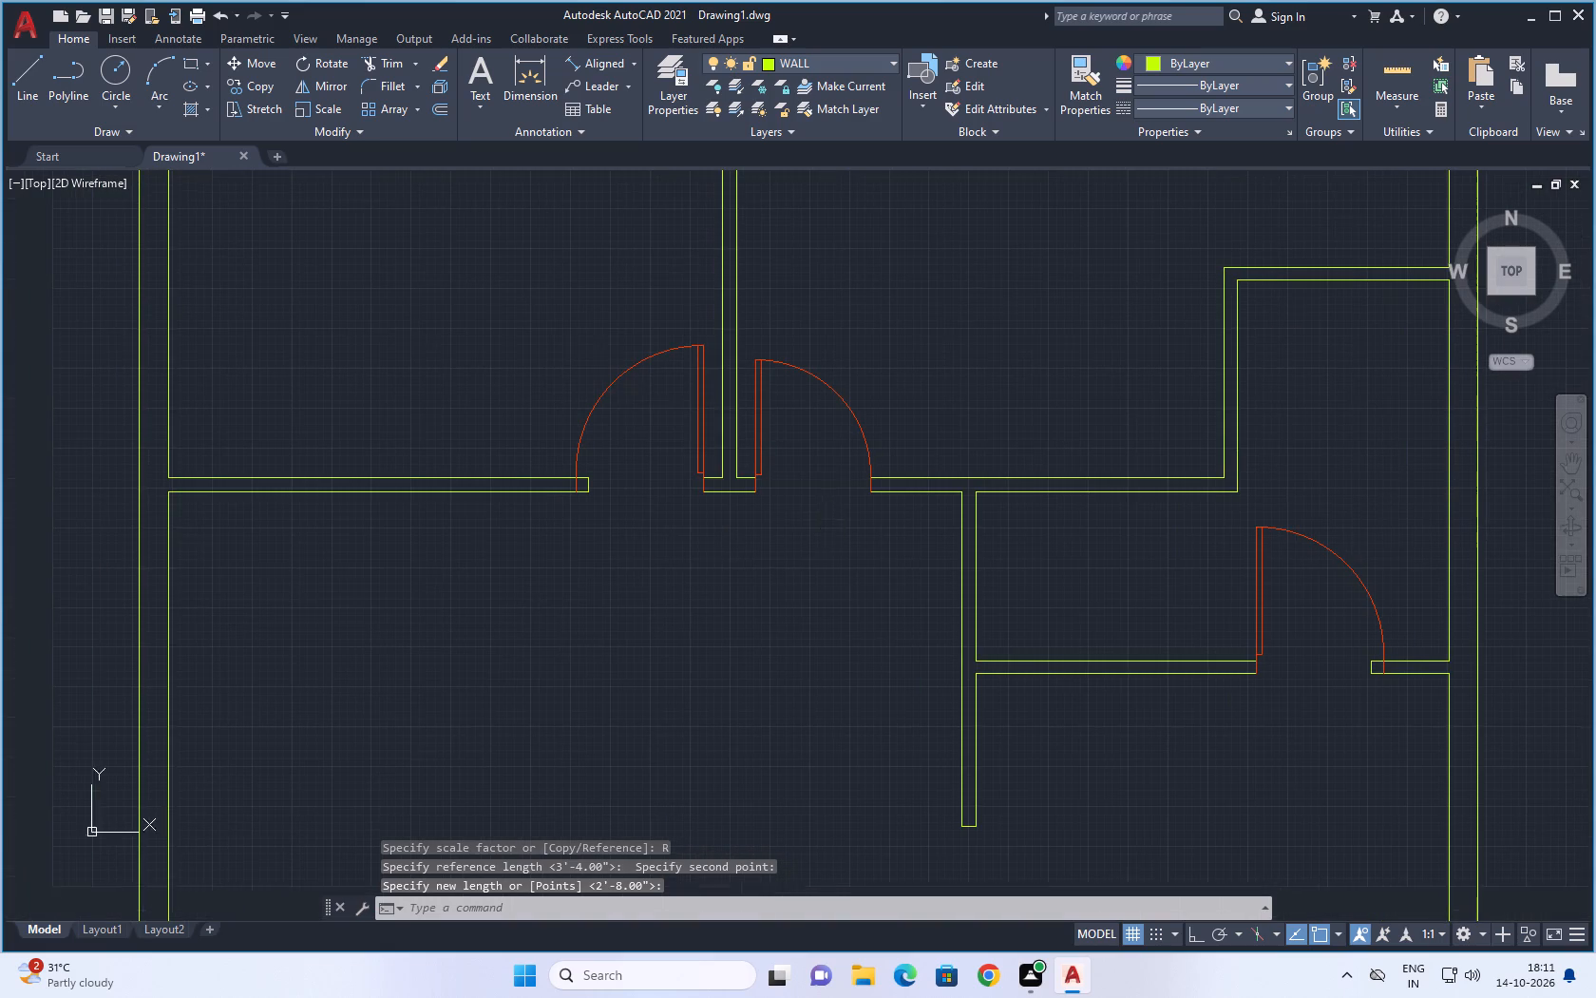
pyautogui.press('space')
pyautogui.click(709, 433)
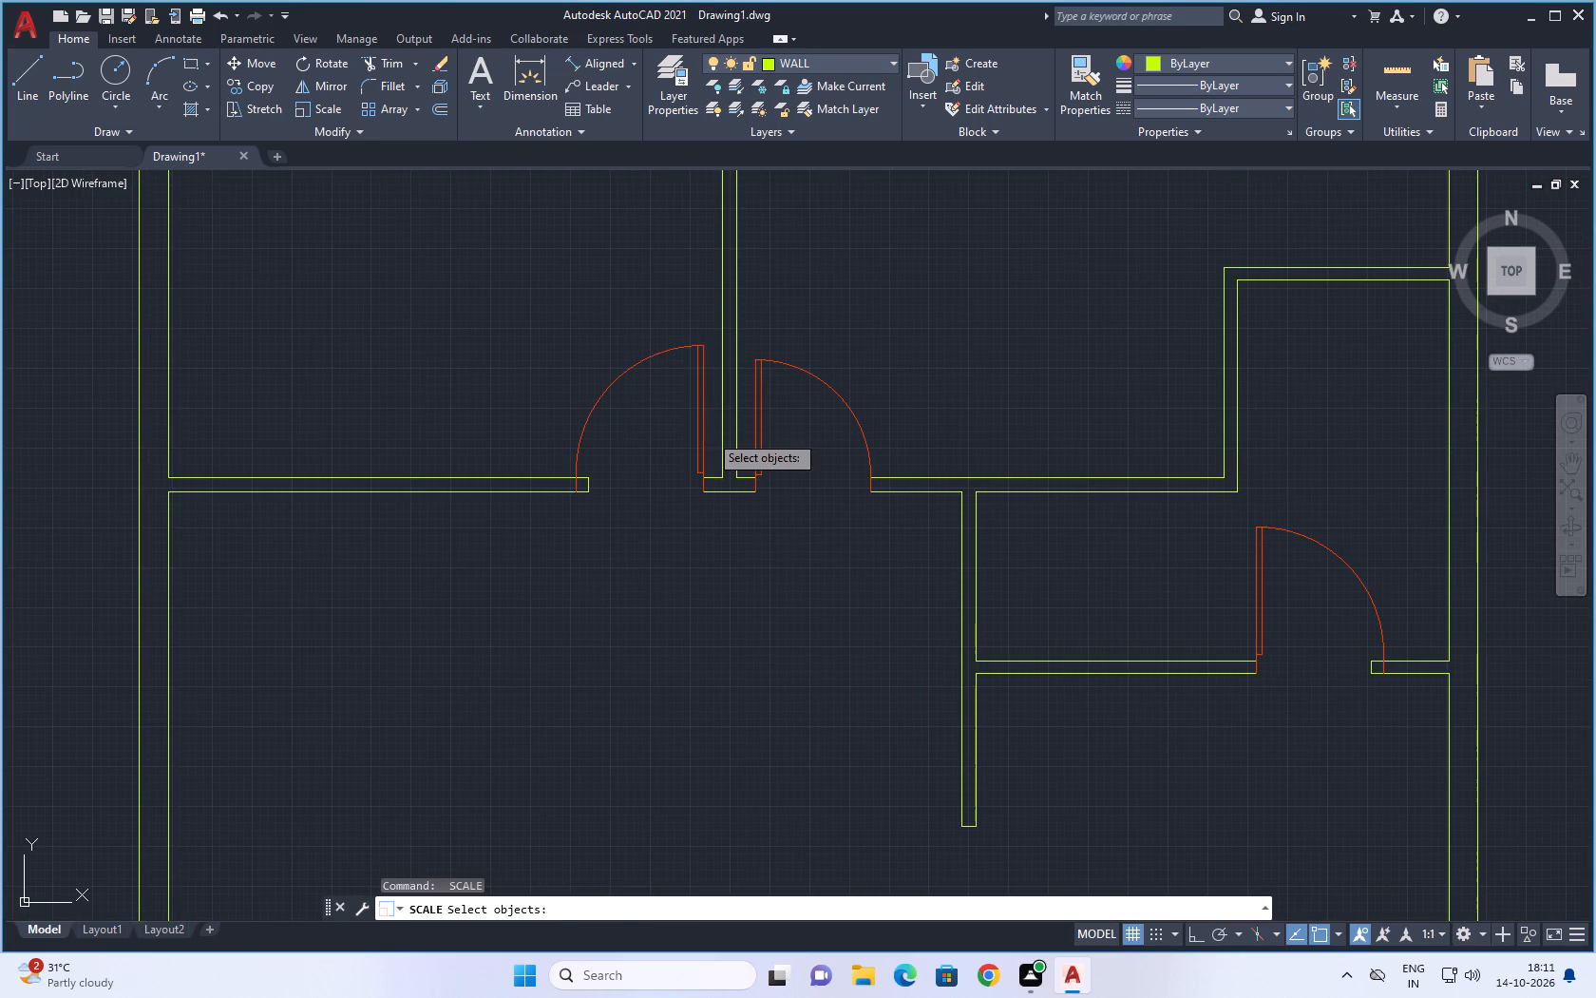
pyautogui.click(696, 442)
pyautogui.press('space')
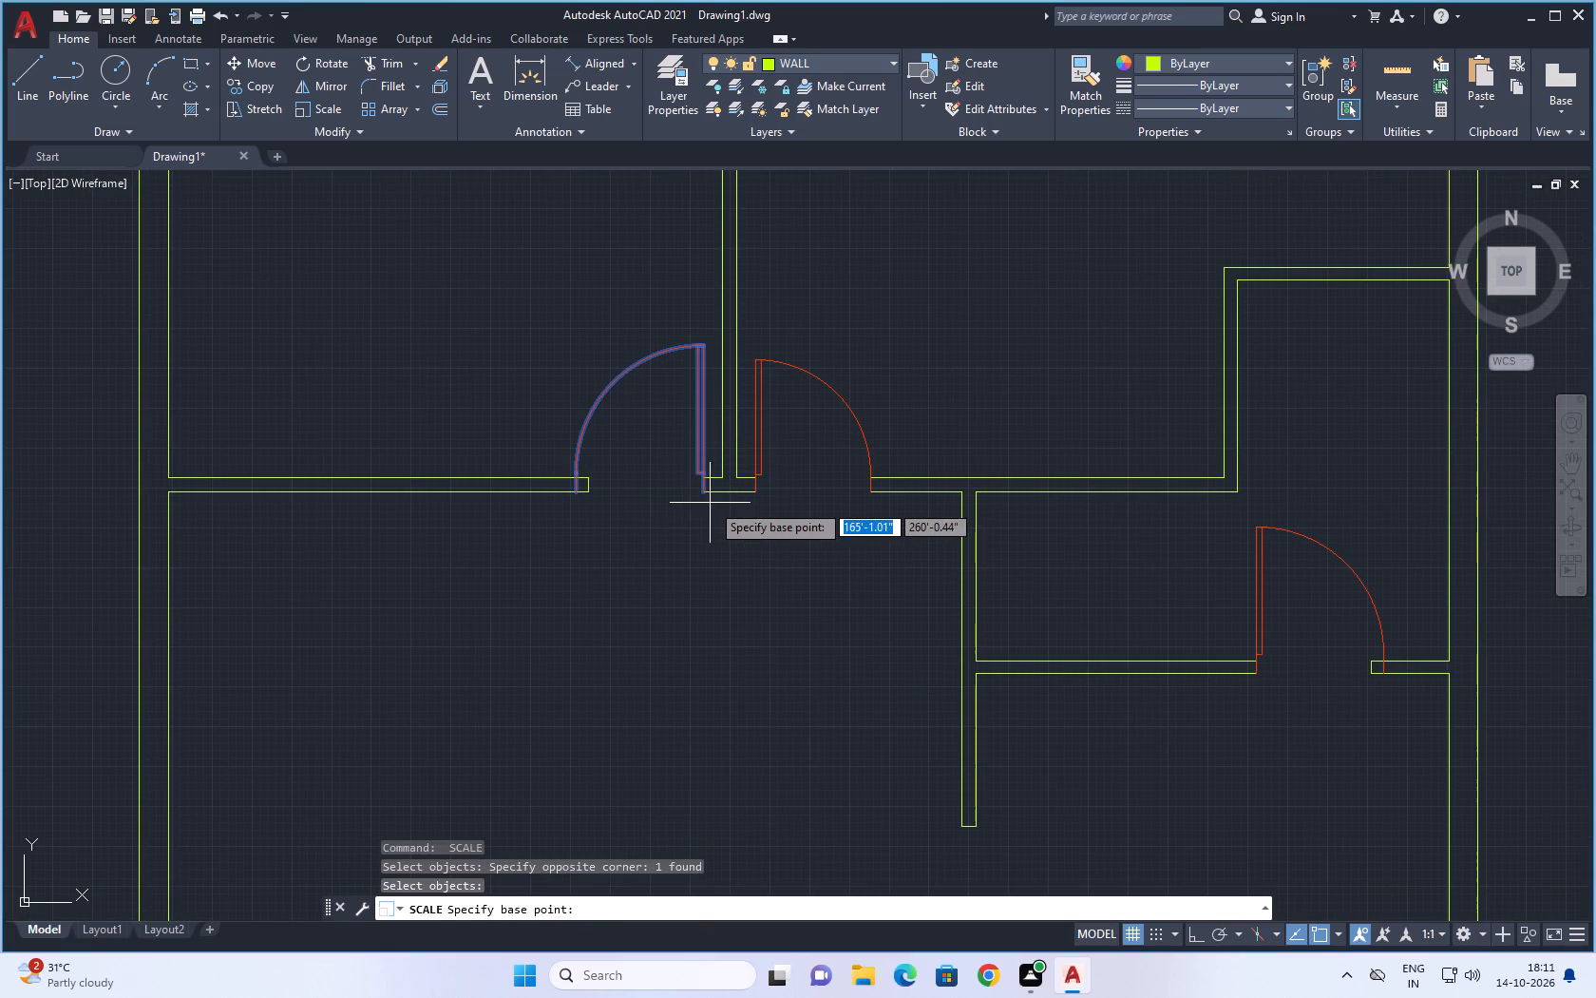
pyautogui.click(699, 492)
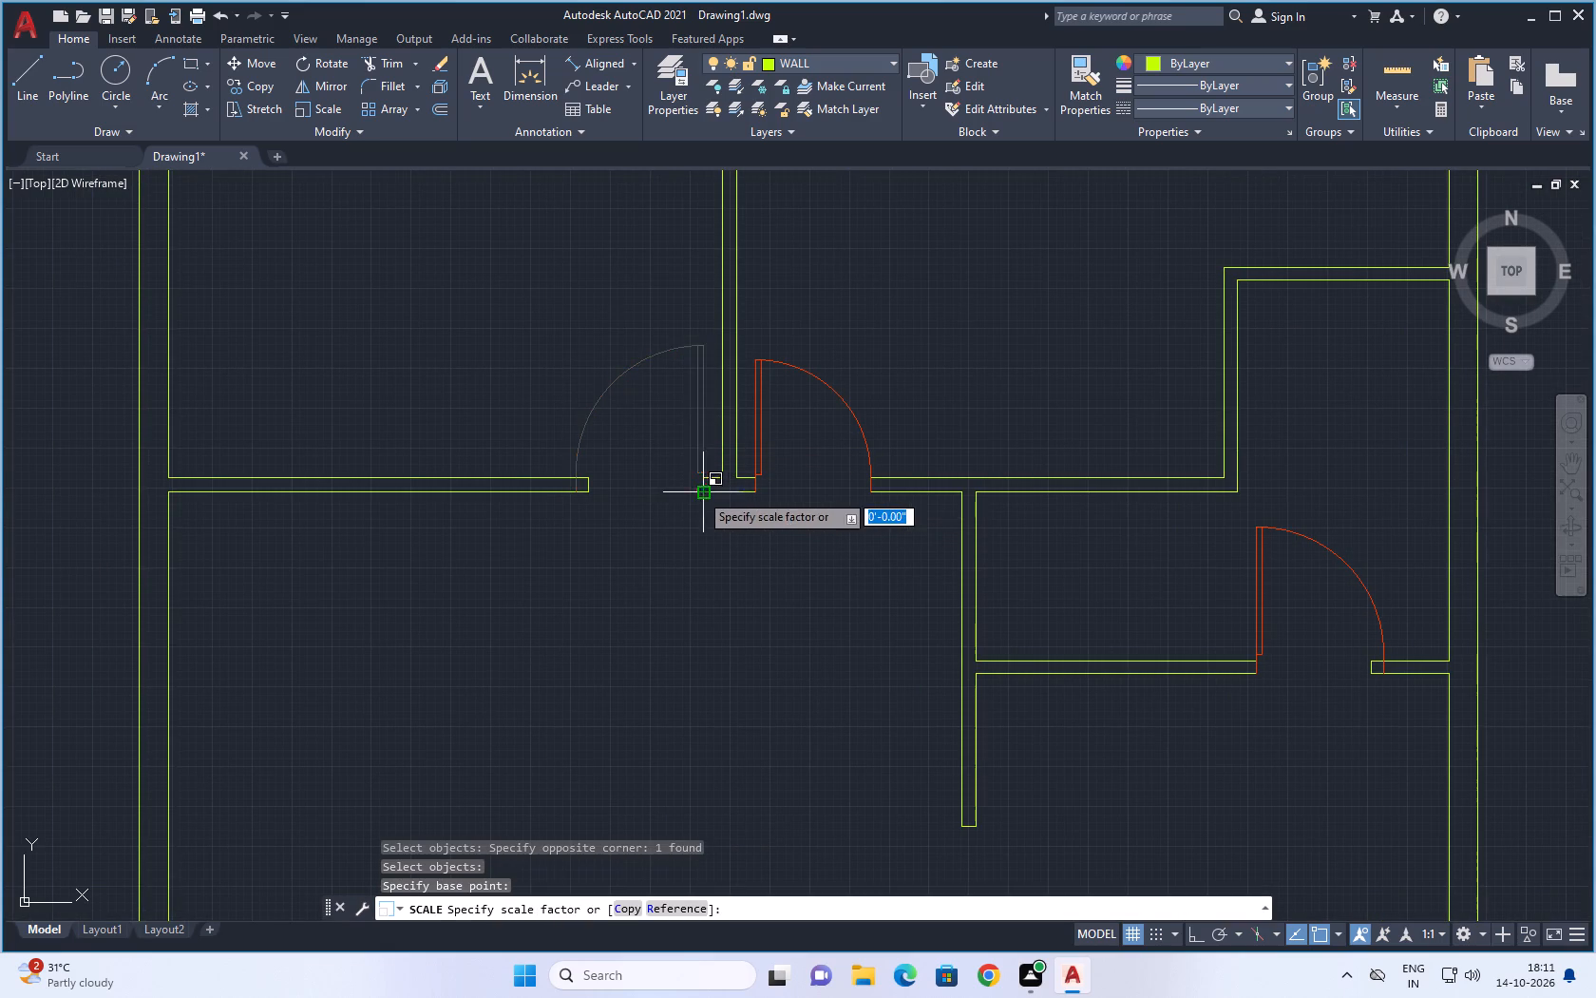
pyautogui.press('space')
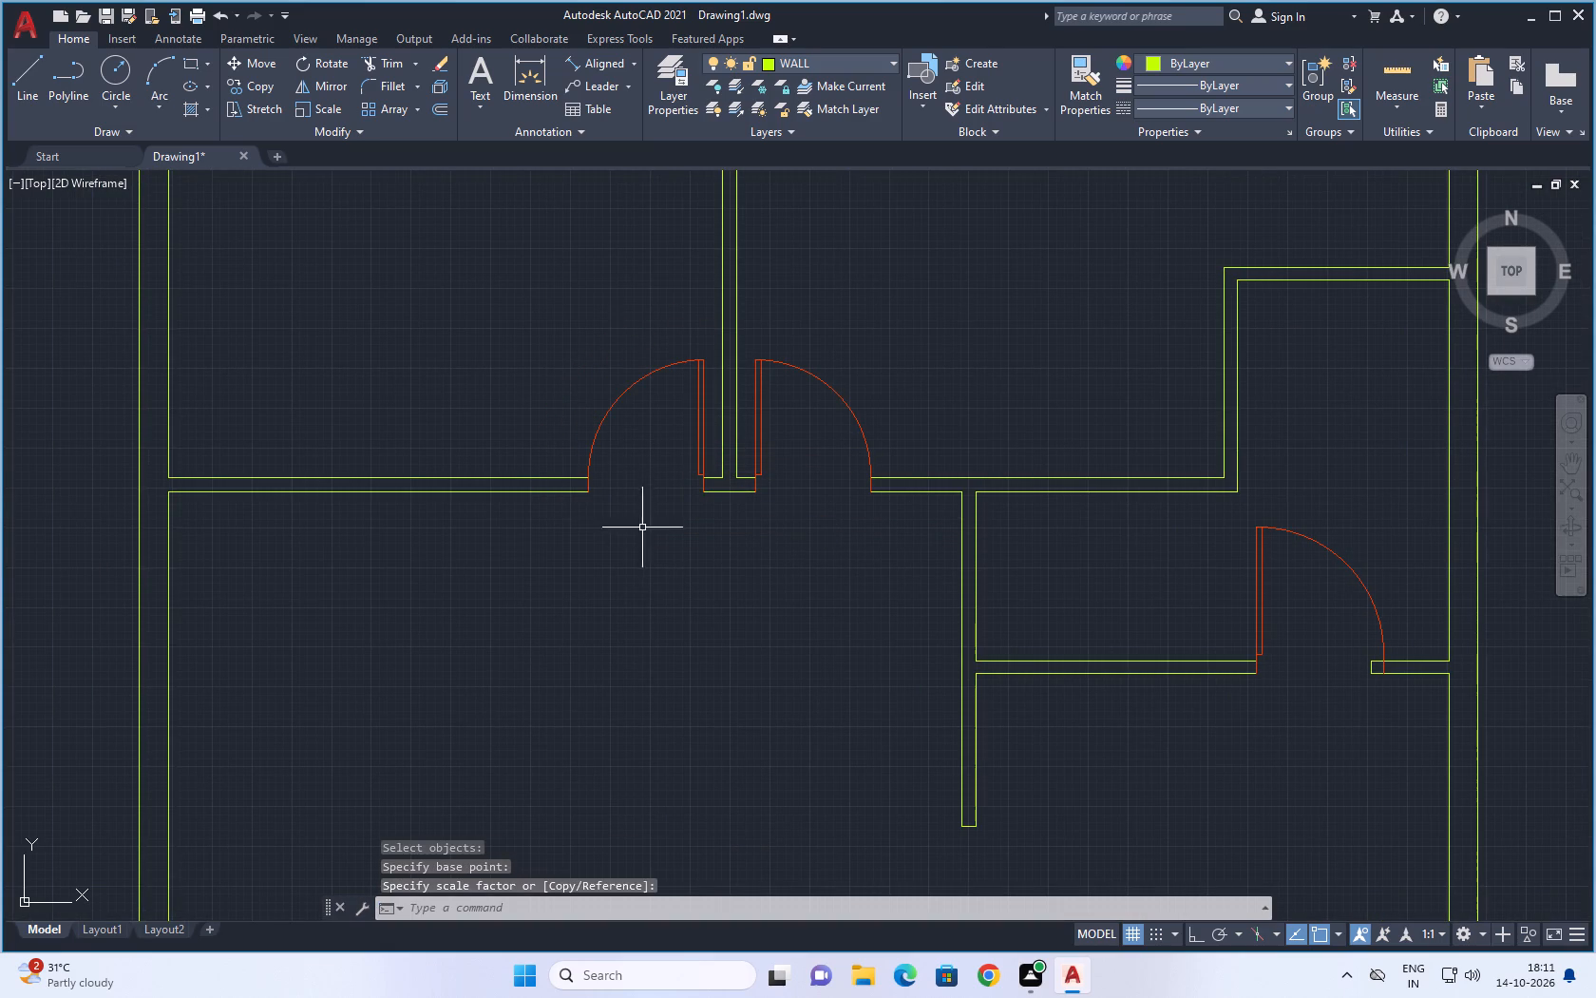
# Scale the door of the small room on the plan's right side by reference about its hinge-side wall corner to fit the 3'-0" opening.
pyautogui.scroll(3, 598, 511)
pyautogui.scroll(-5, 601, 506)
pyautogui.moveTo(687, 576); pyautogui.dragTo(601, 432, button='middle')
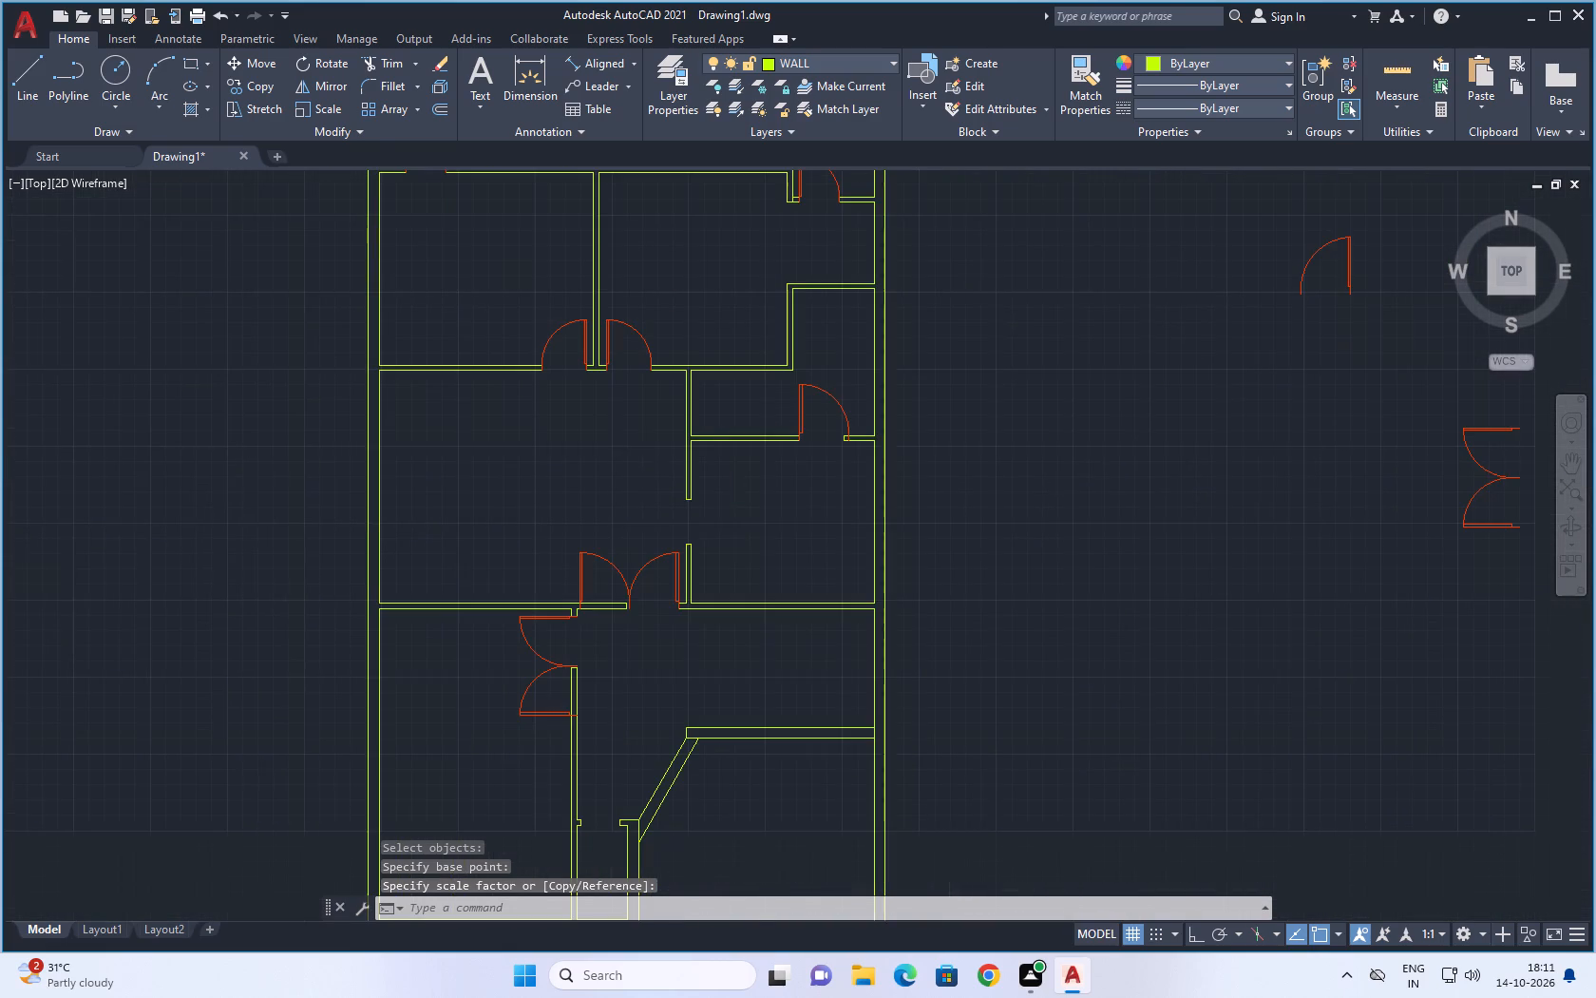
pyautogui.moveTo(770, 502); pyautogui.dragTo(715, 551, button='middle')
pyautogui.scroll(3, 715, 551)
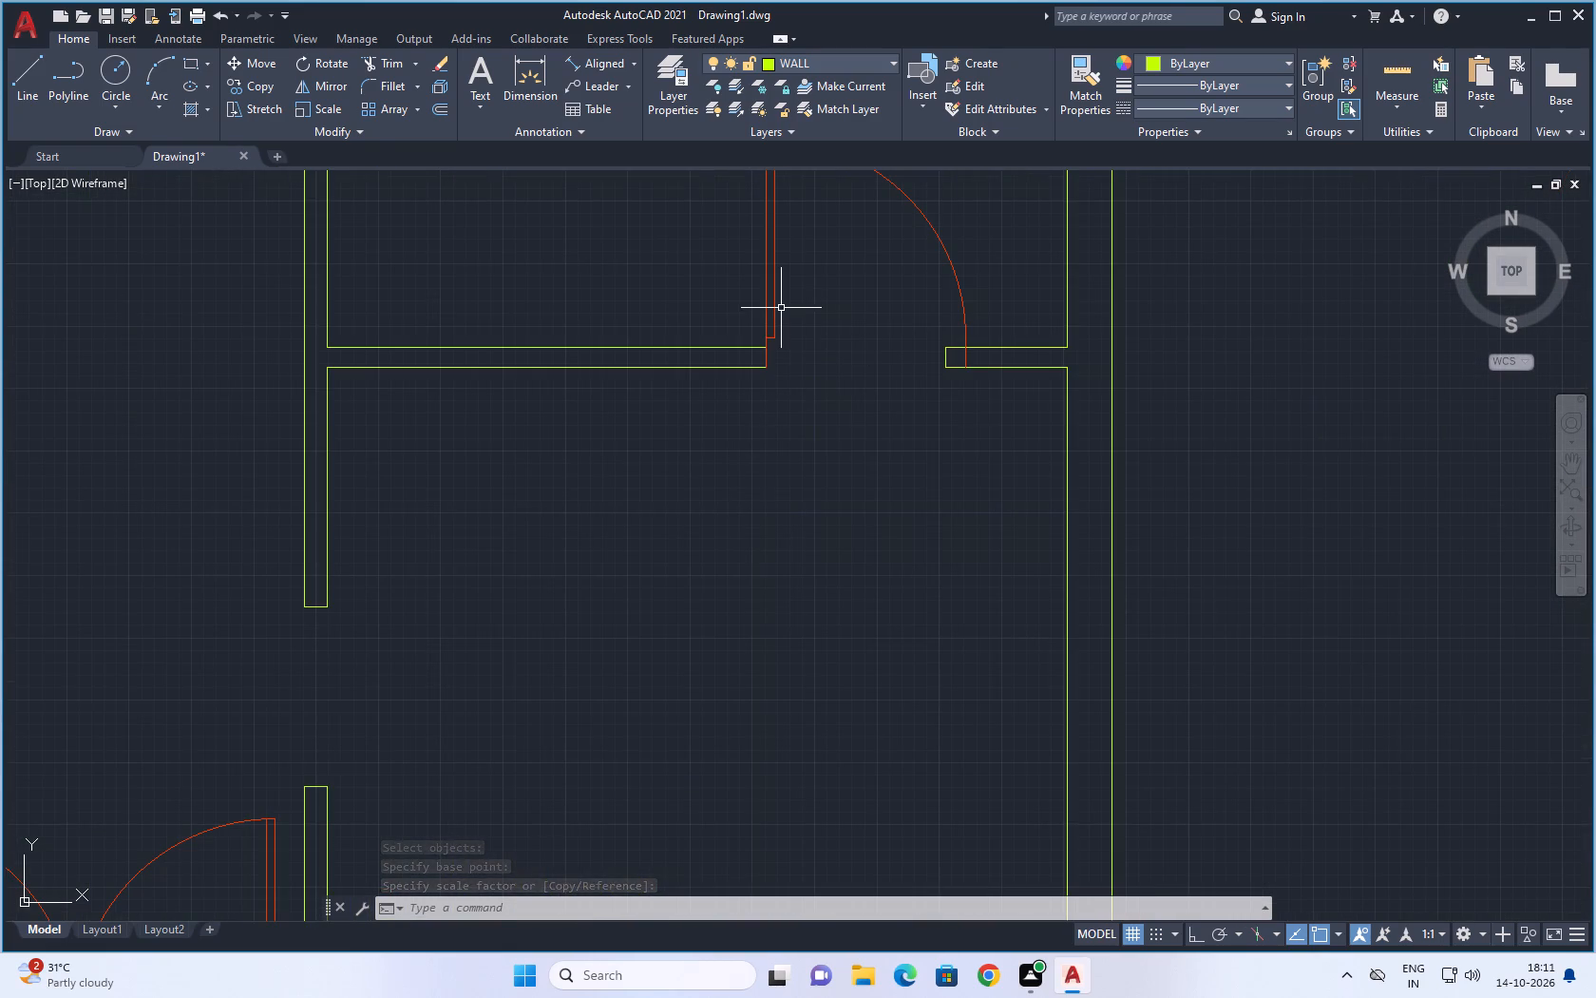
pyautogui.click(772, 305)
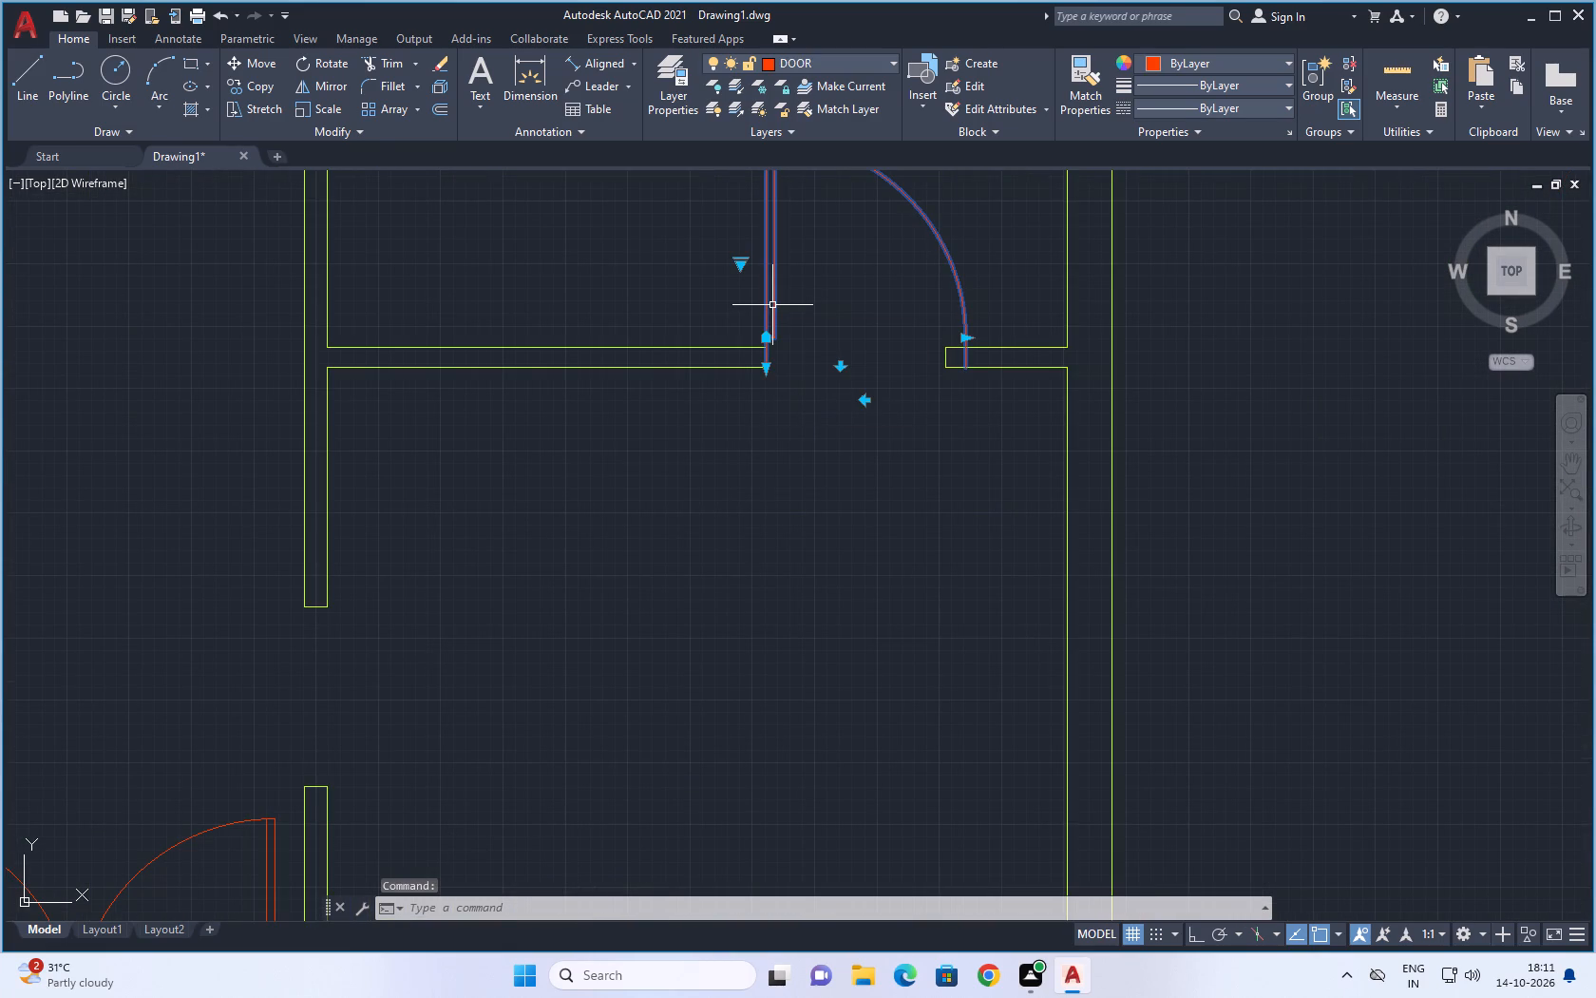
pyautogui.write('SC')
pyautogui.press('space')
pyautogui.click(760, 368)
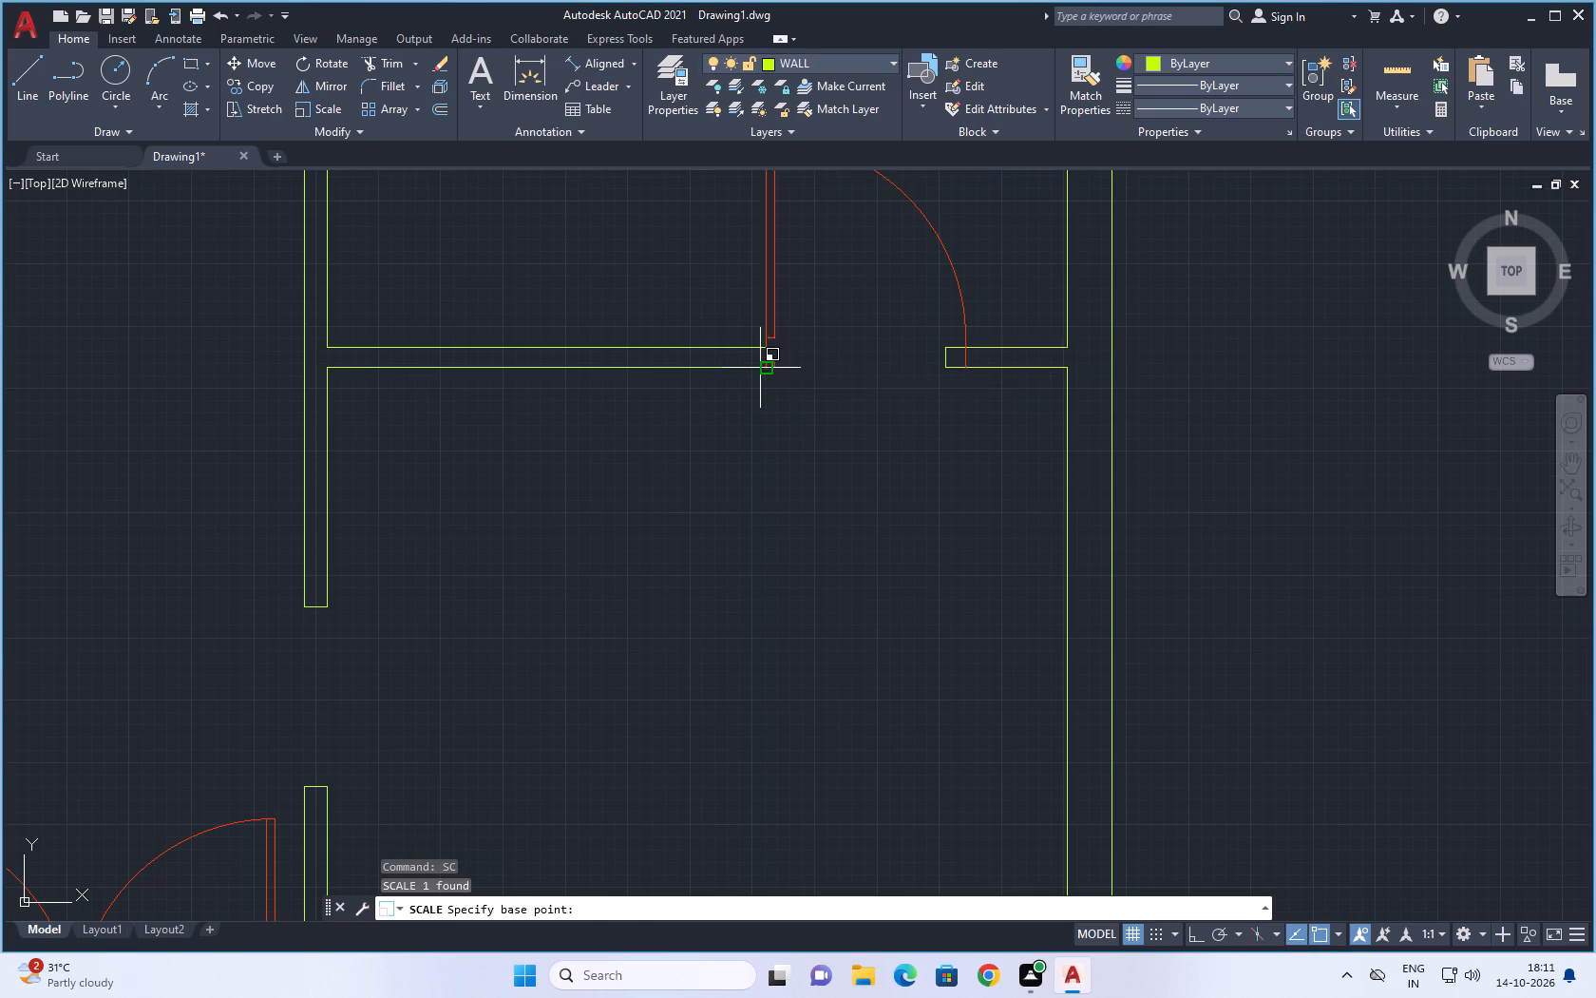
pyautogui.write('R')
pyautogui.press('space')
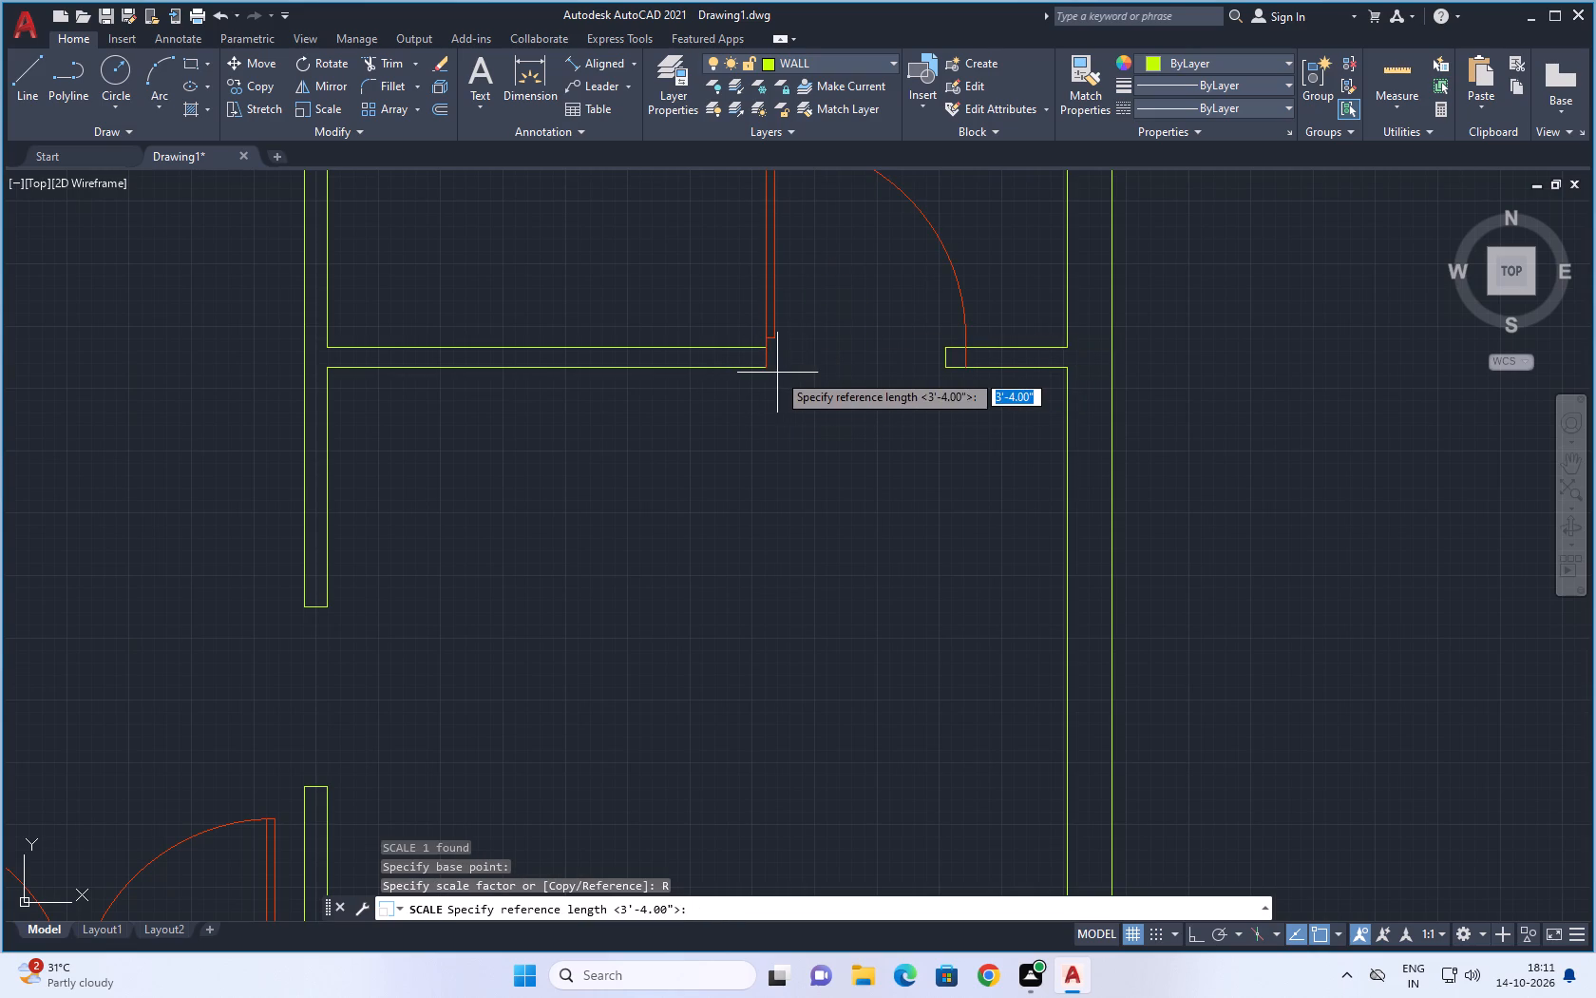
pyautogui.click(771, 369)
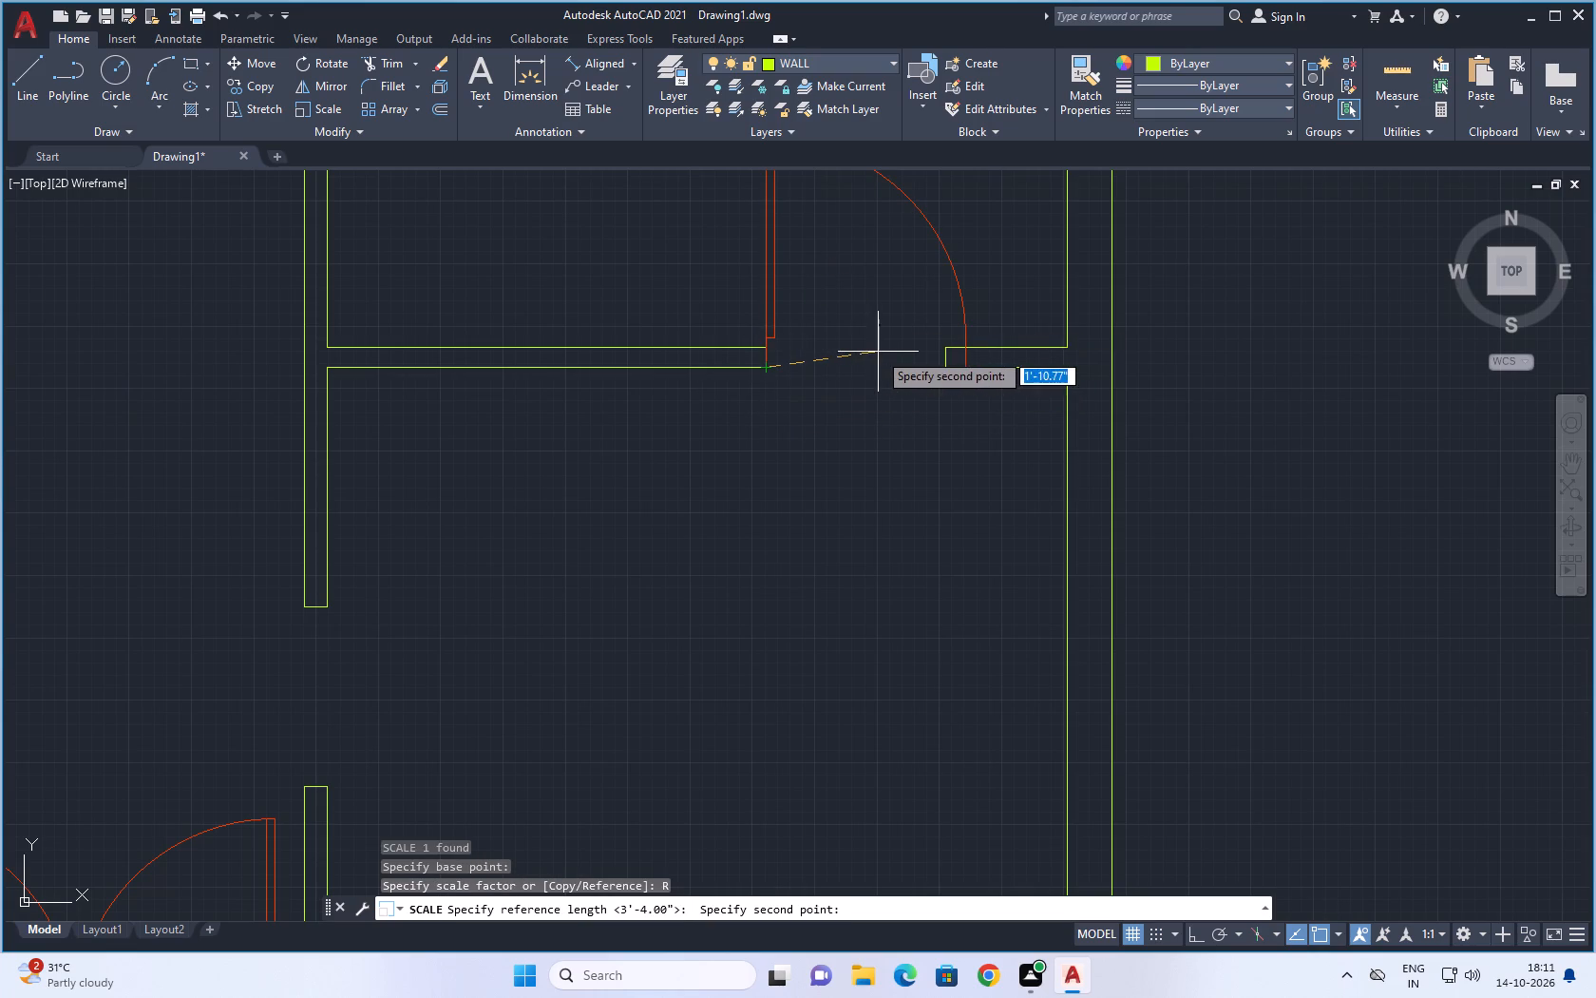
pyautogui.press('space')
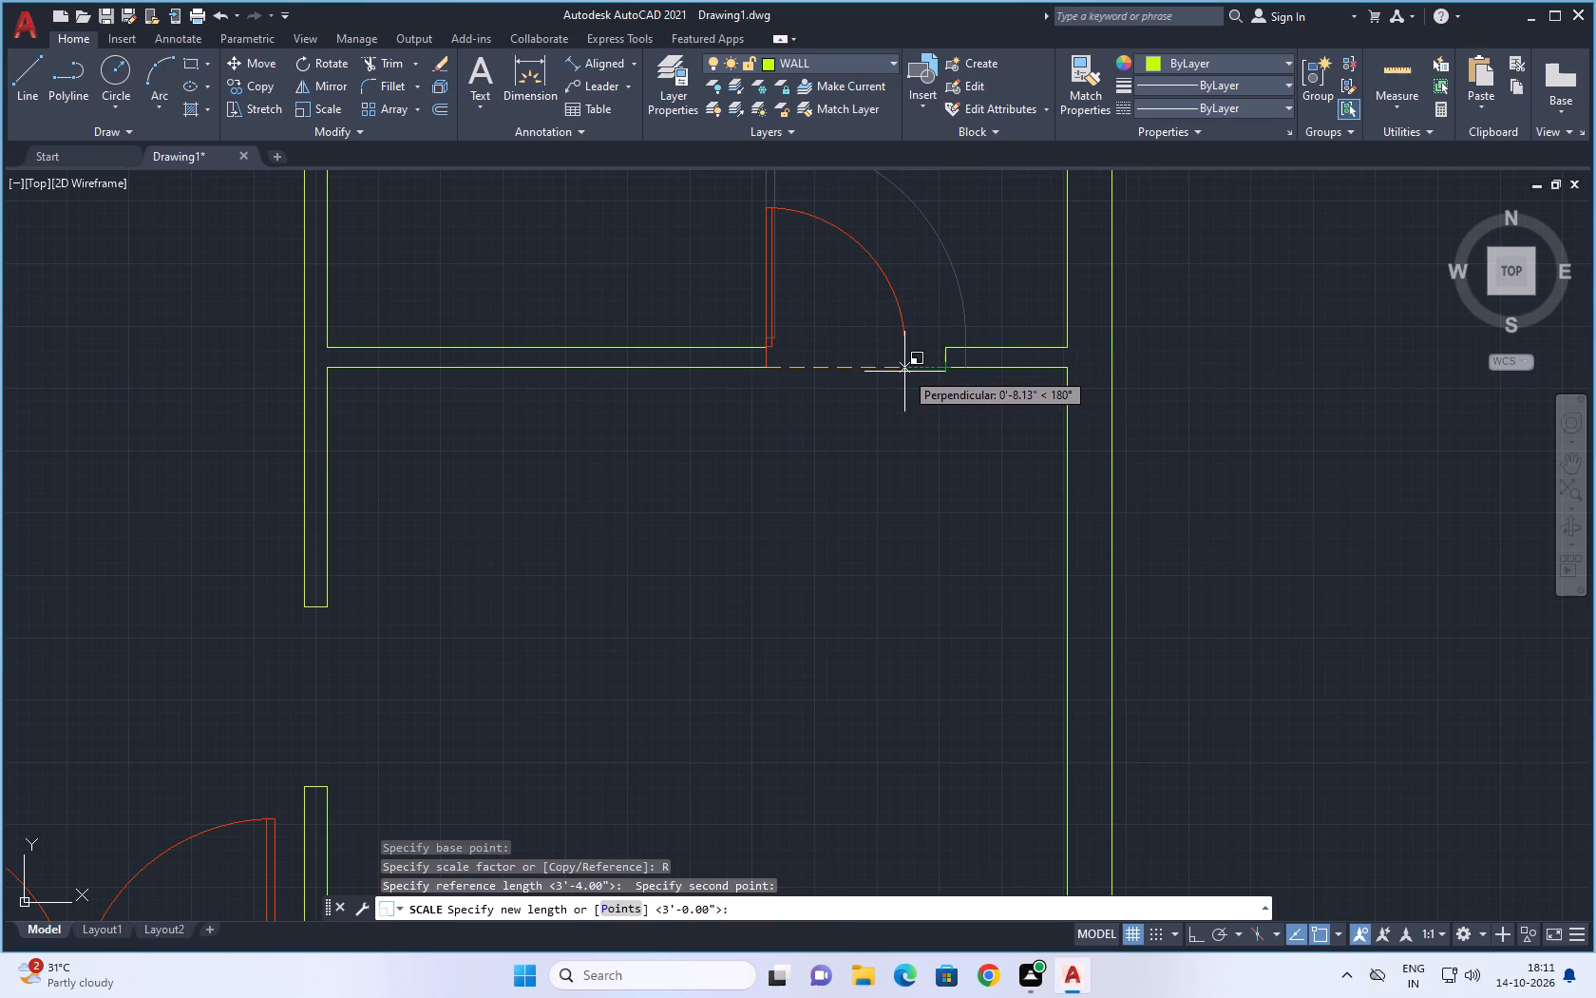
pyautogui.press('r')
pyautogui.press('space')
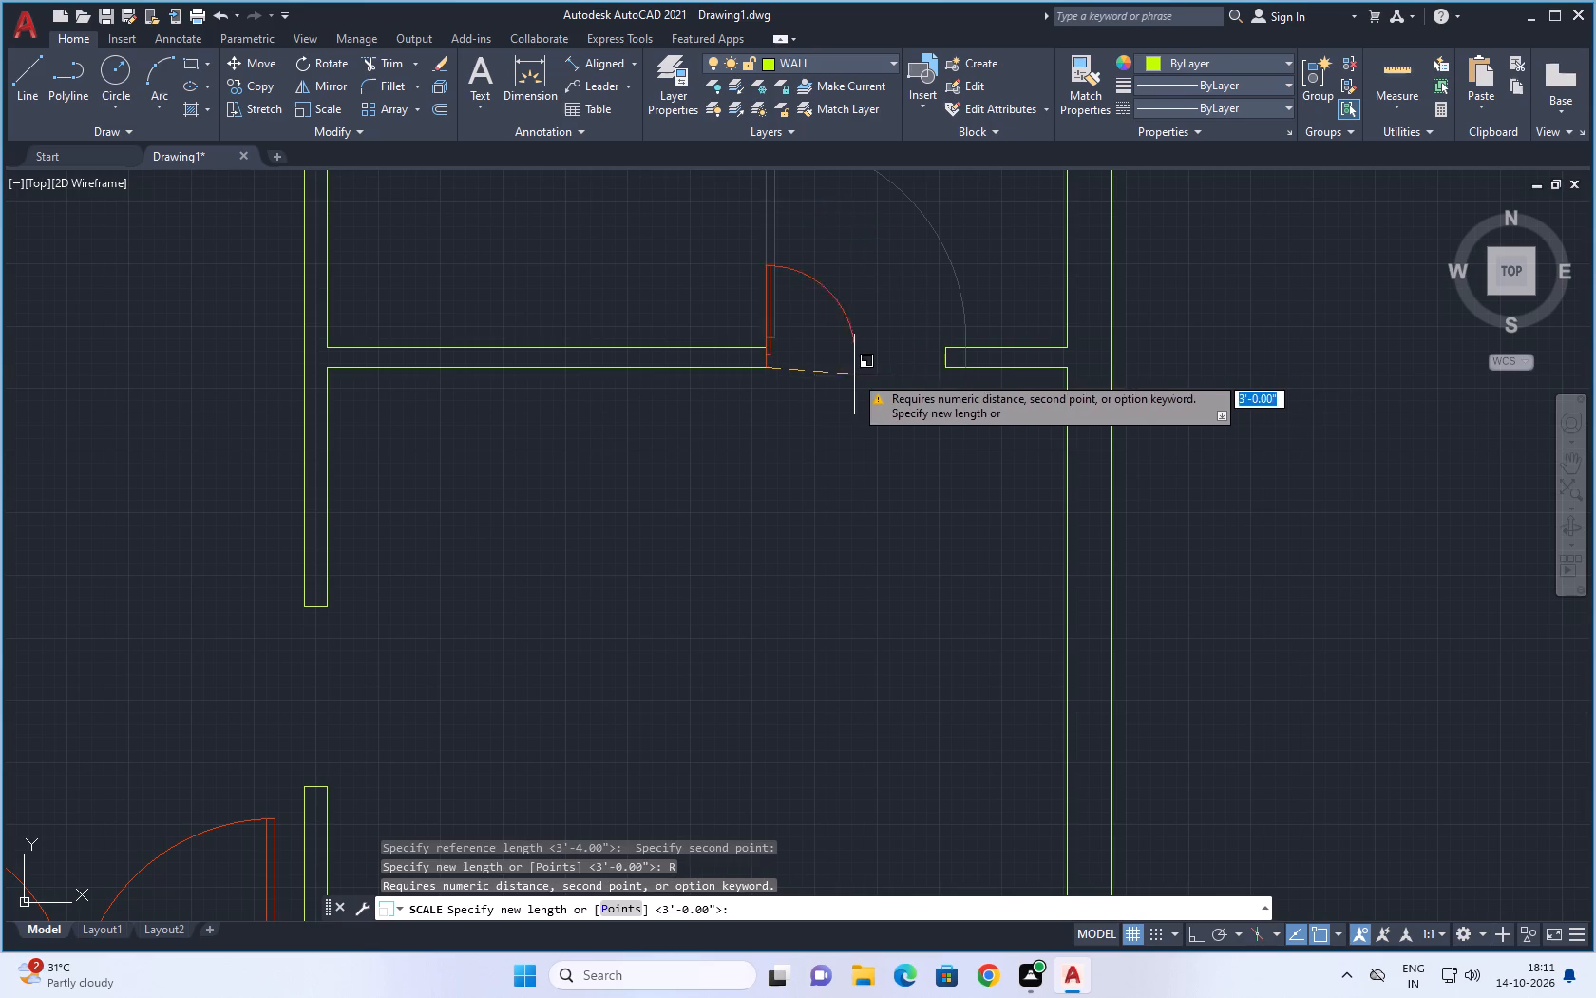
pyautogui.click(944, 367)
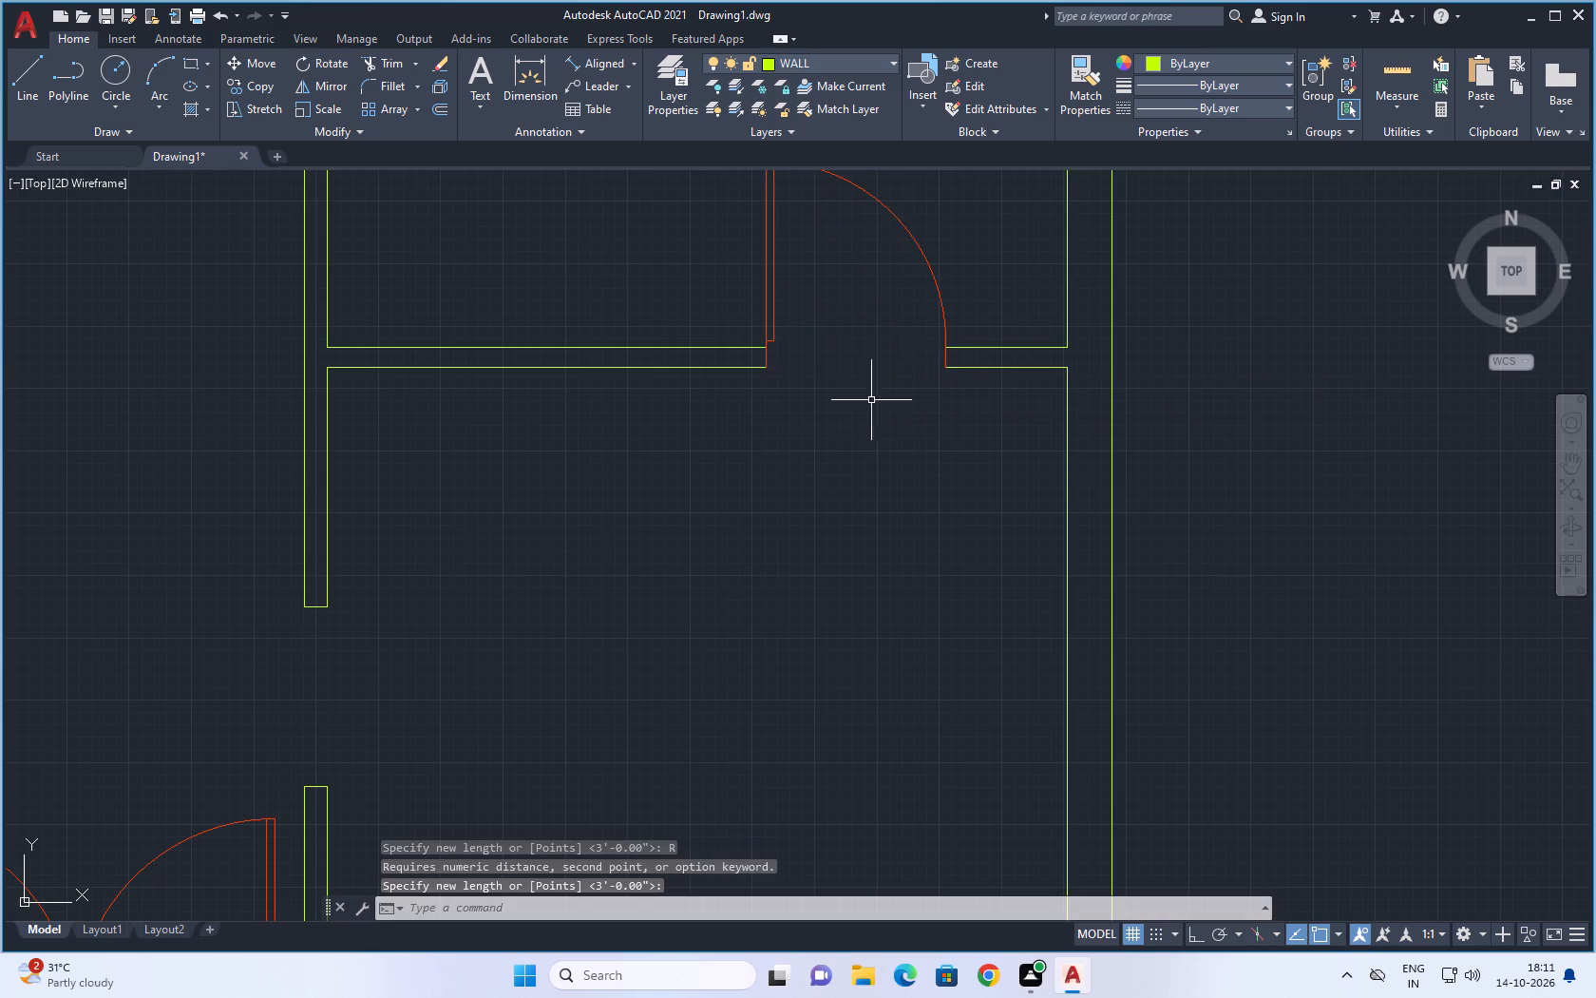
# Scale both leaves of the double door in the horizontal wall by reference about the opening's right wall corner to span the opening.
pyautogui.scroll(-3, 870, 445)
pyautogui.moveTo(863, 526); pyautogui.dragTo(890, 400, button='middle')
pyautogui.scroll(1, 708, 473)
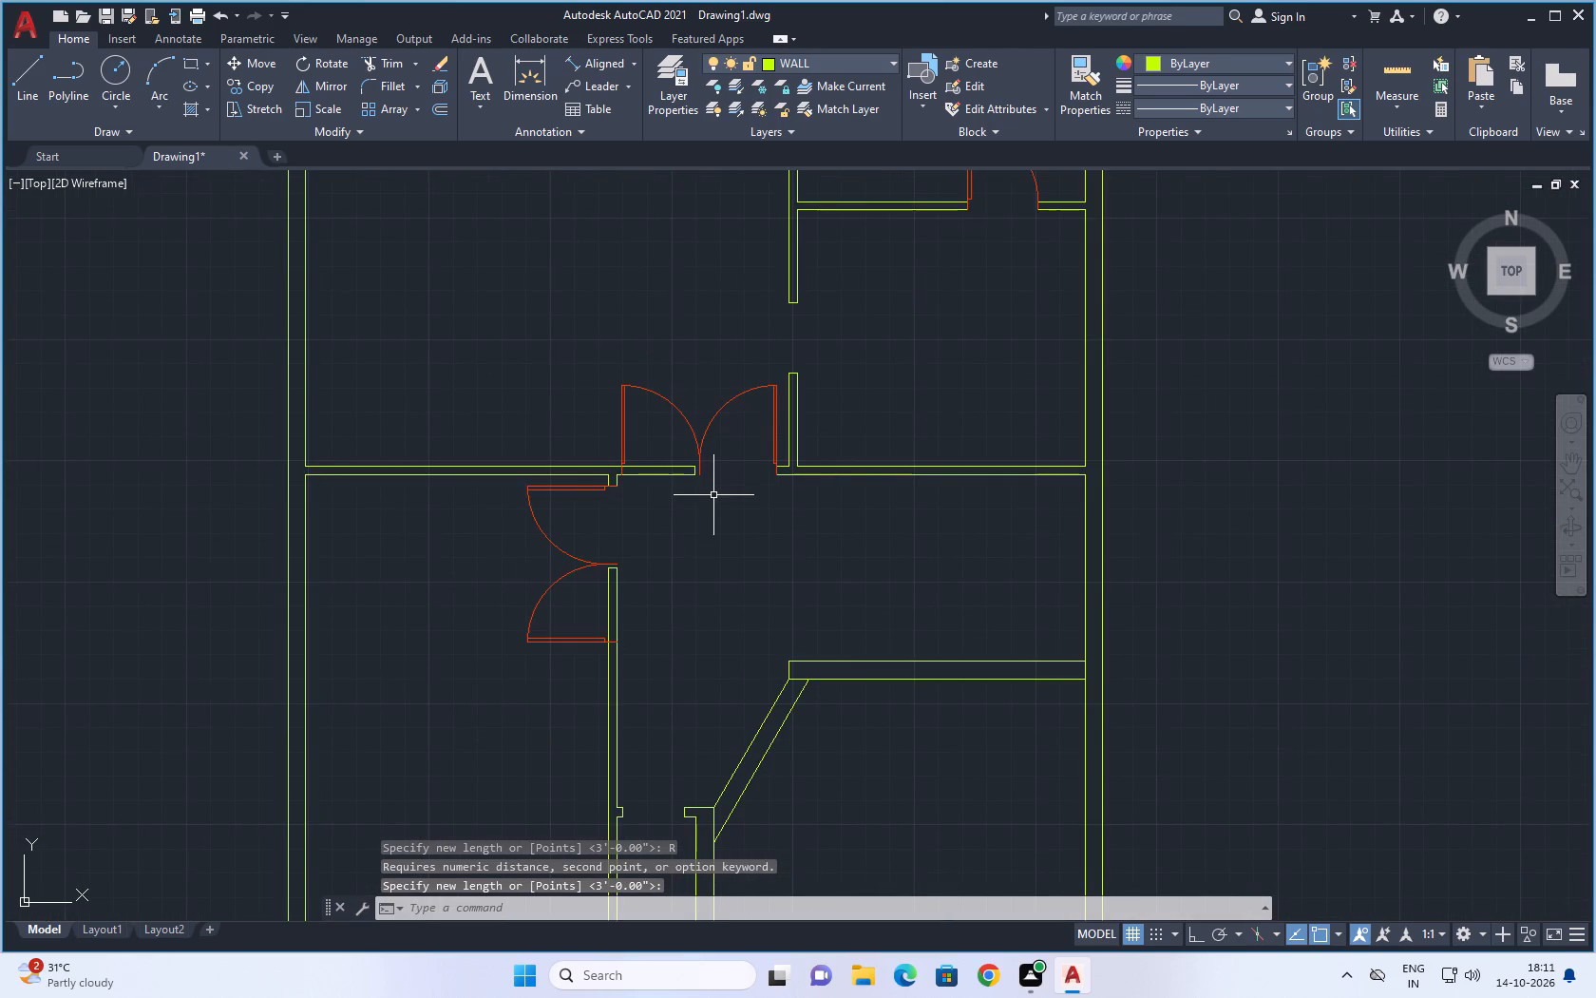
pyautogui.click(750, 408)
pyautogui.click(657, 415)
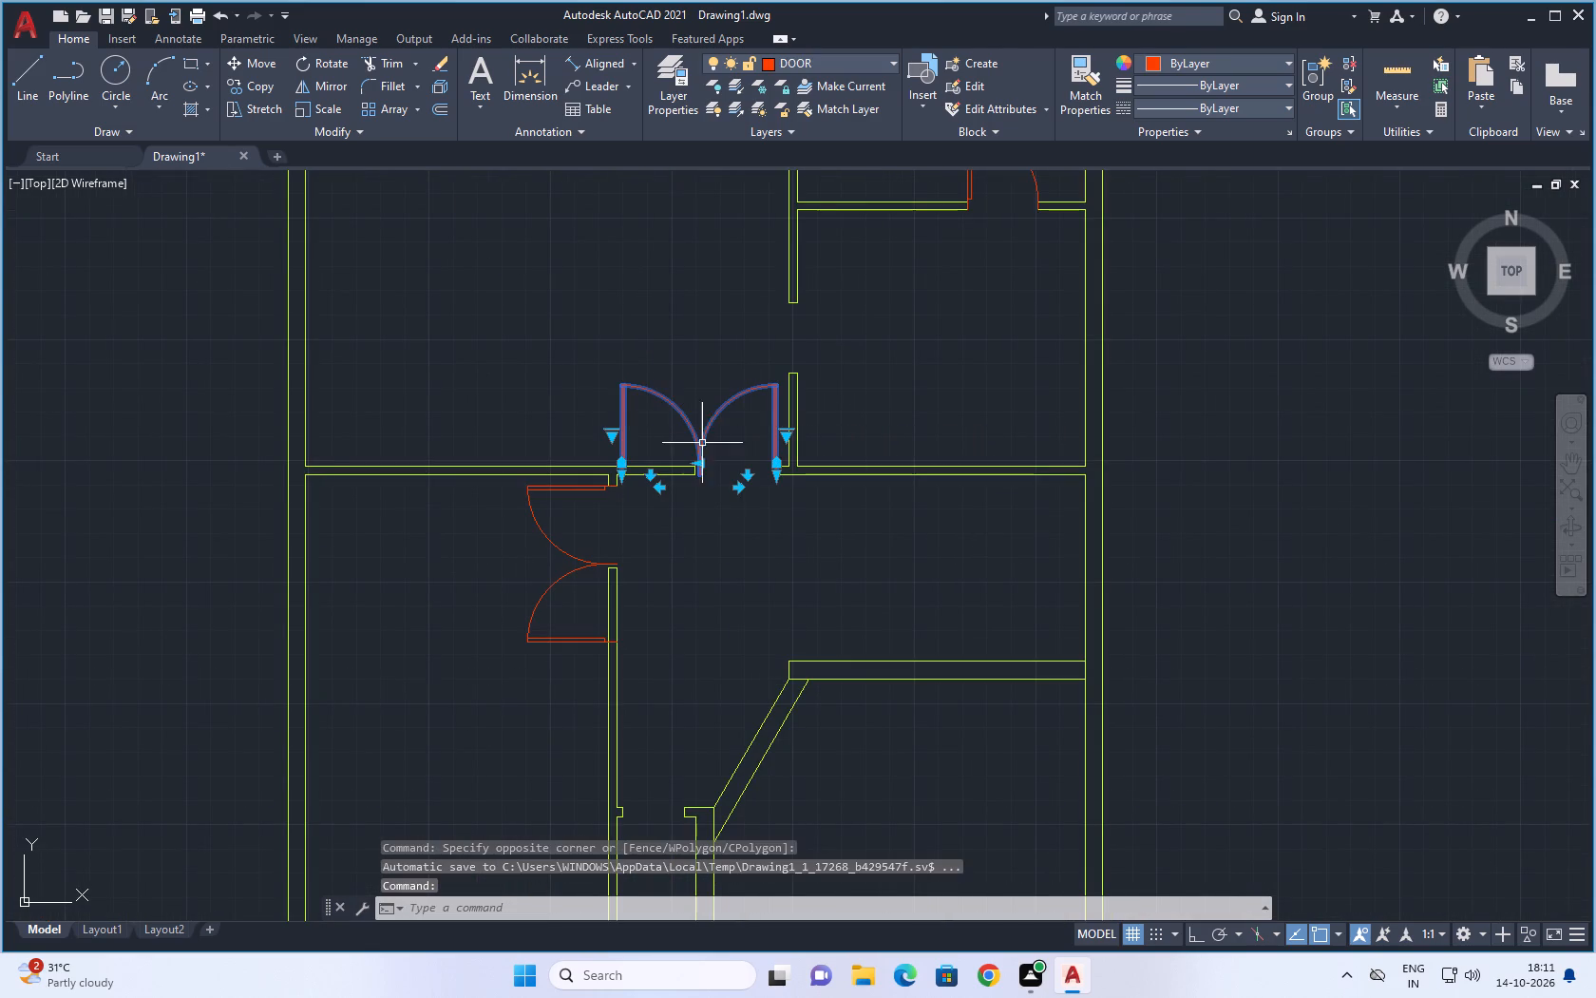
pyautogui.press('s')
pyautogui.write('C')
pyautogui.press('space')
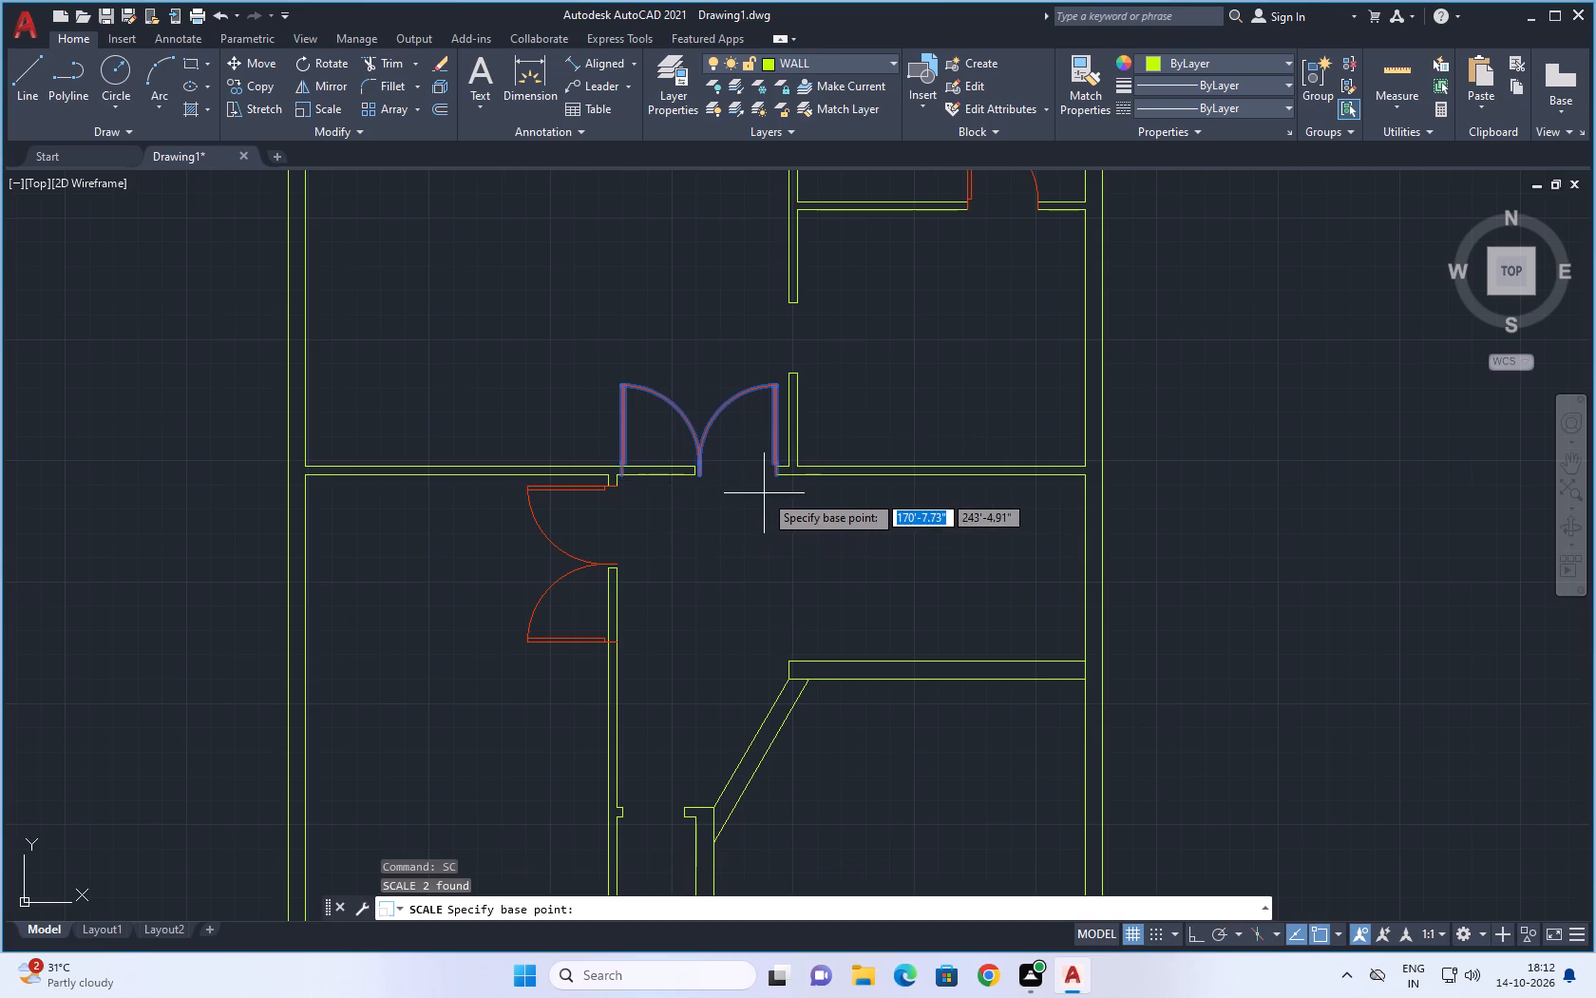
pyautogui.scroll(2, 764, 493)
pyautogui.click(791, 447)
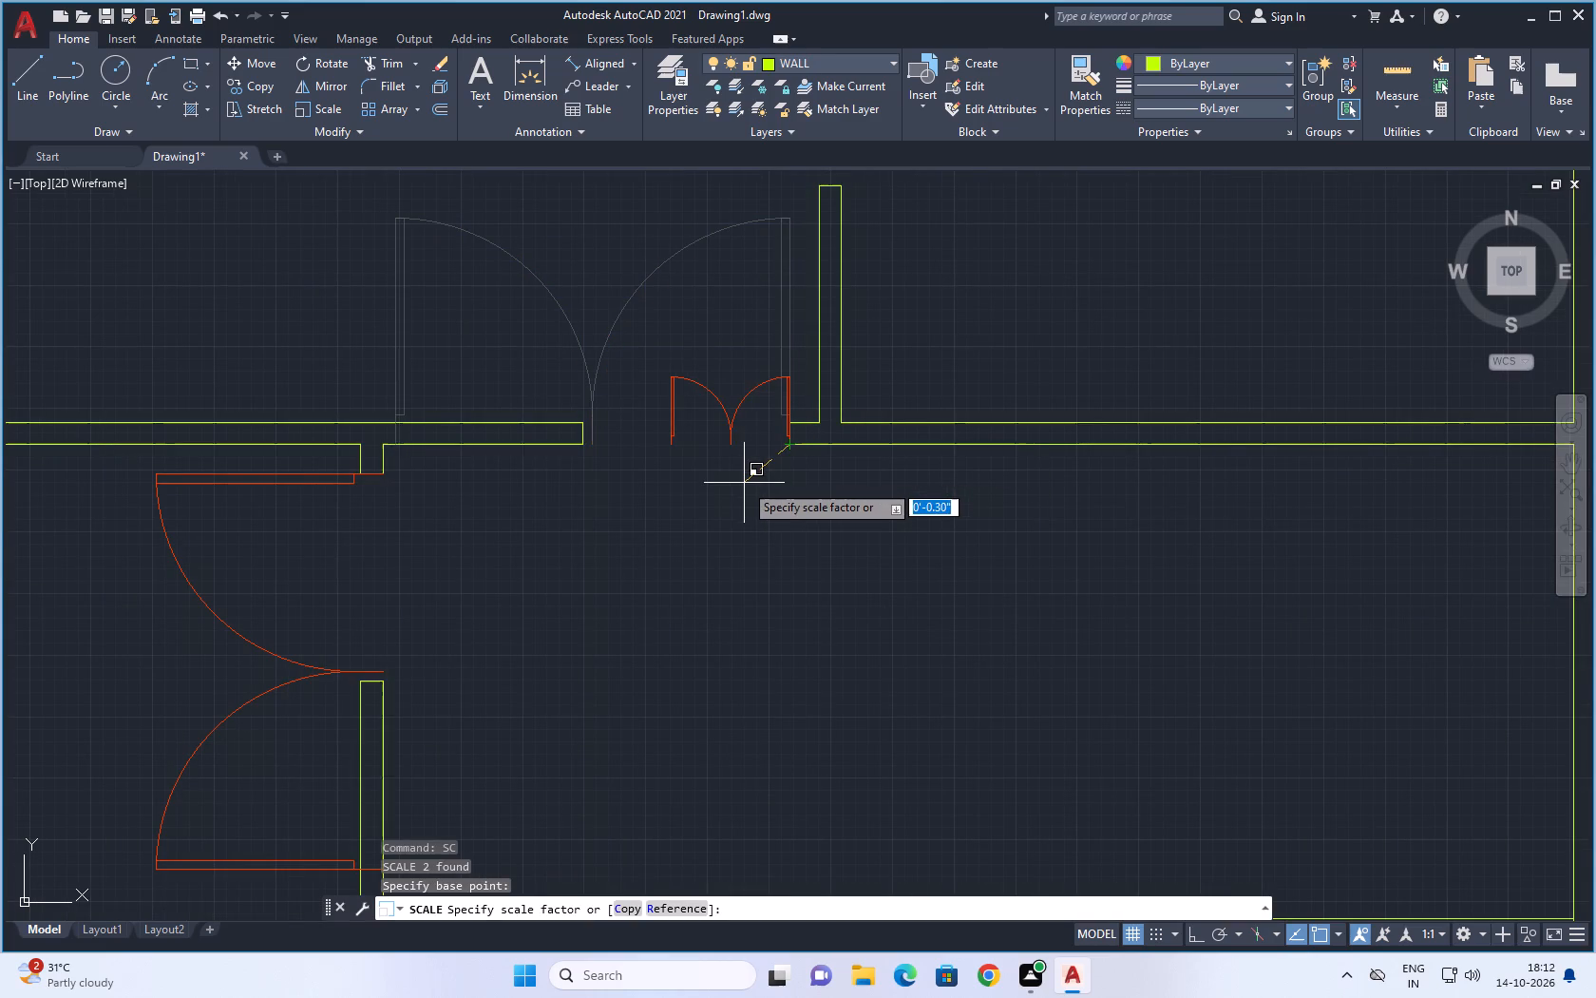
pyautogui.write('R')
pyautogui.press('space')
pyautogui.click(784, 445)
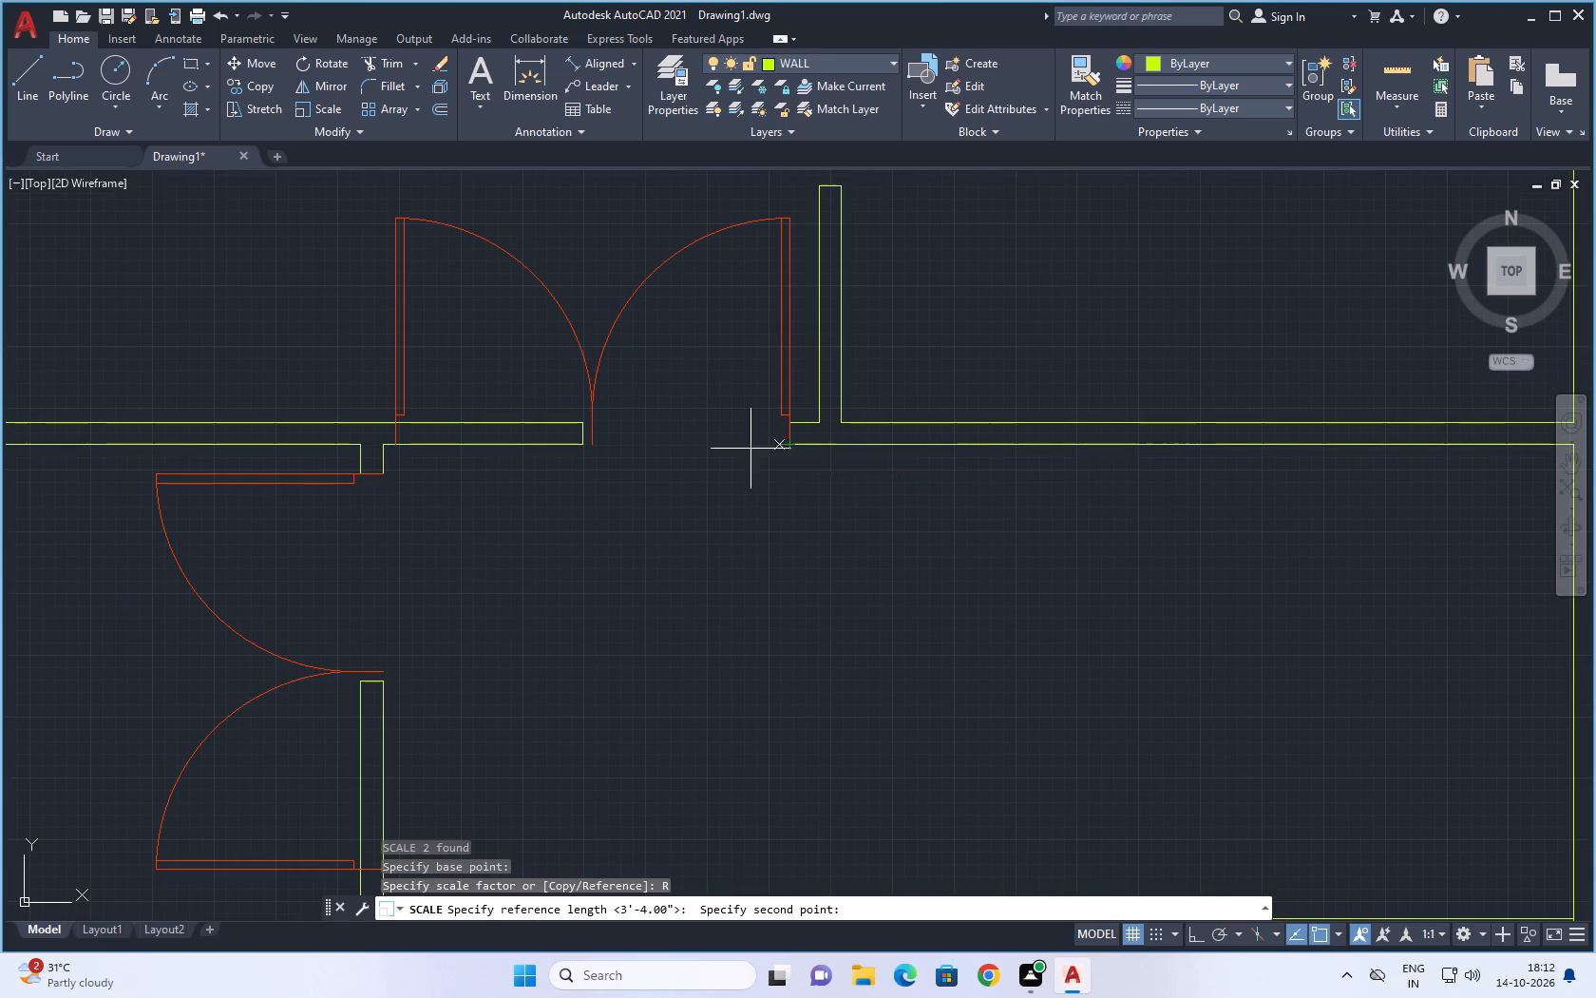
pyautogui.click(400, 448)
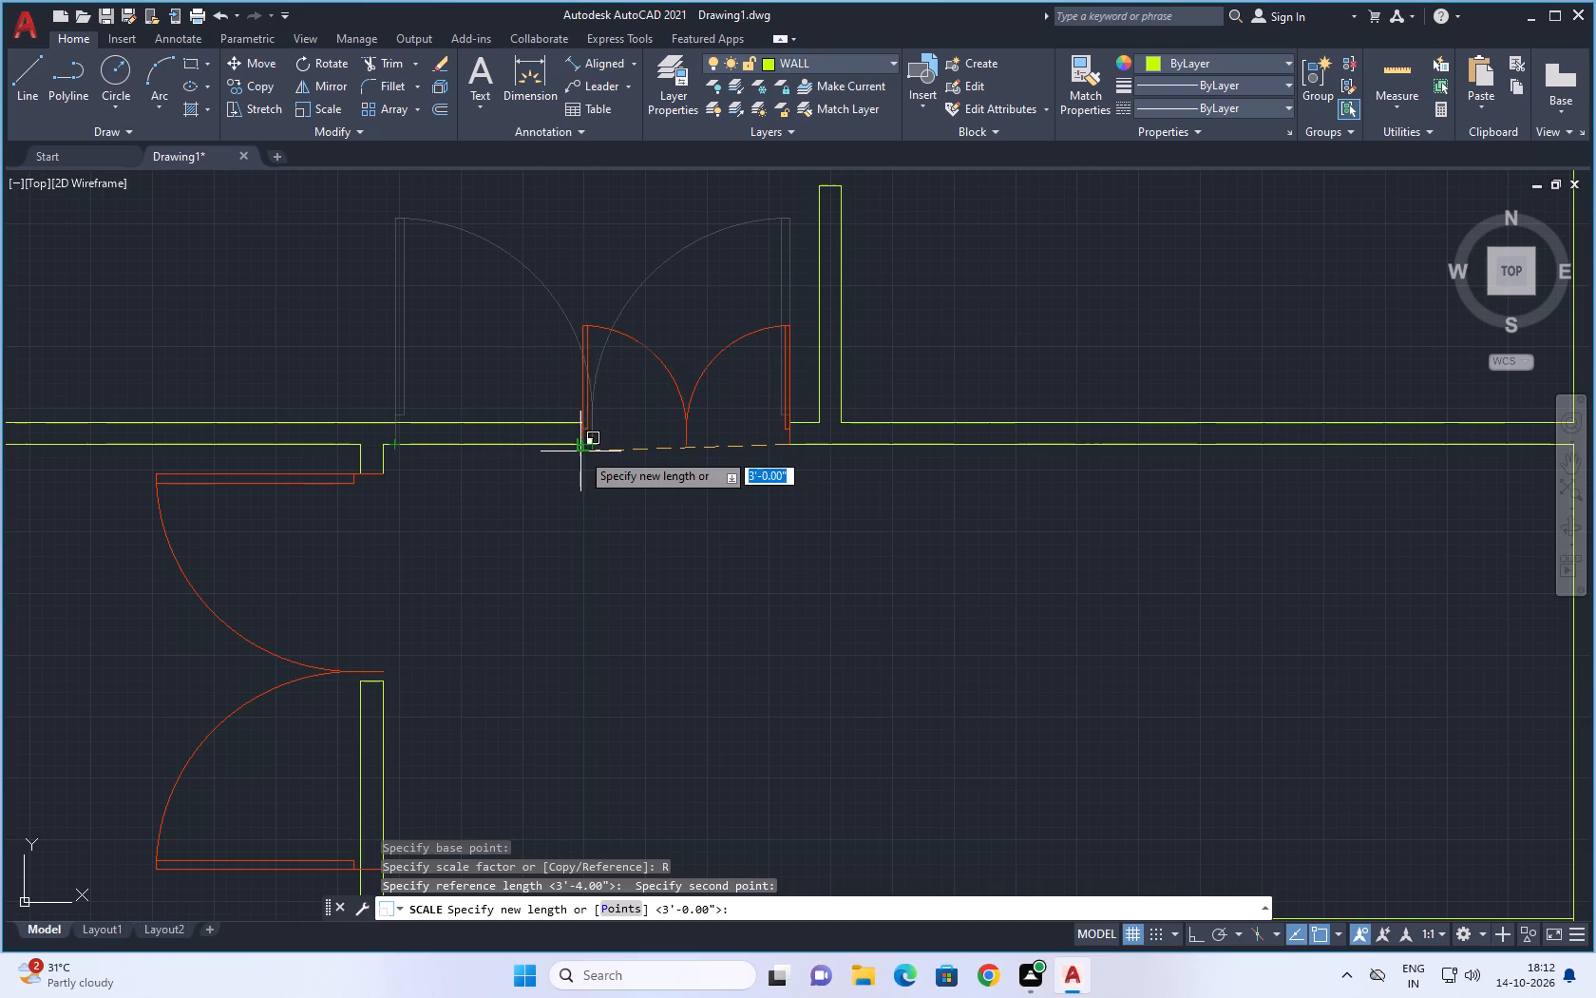
pyautogui.scroll(3, 585, 455)
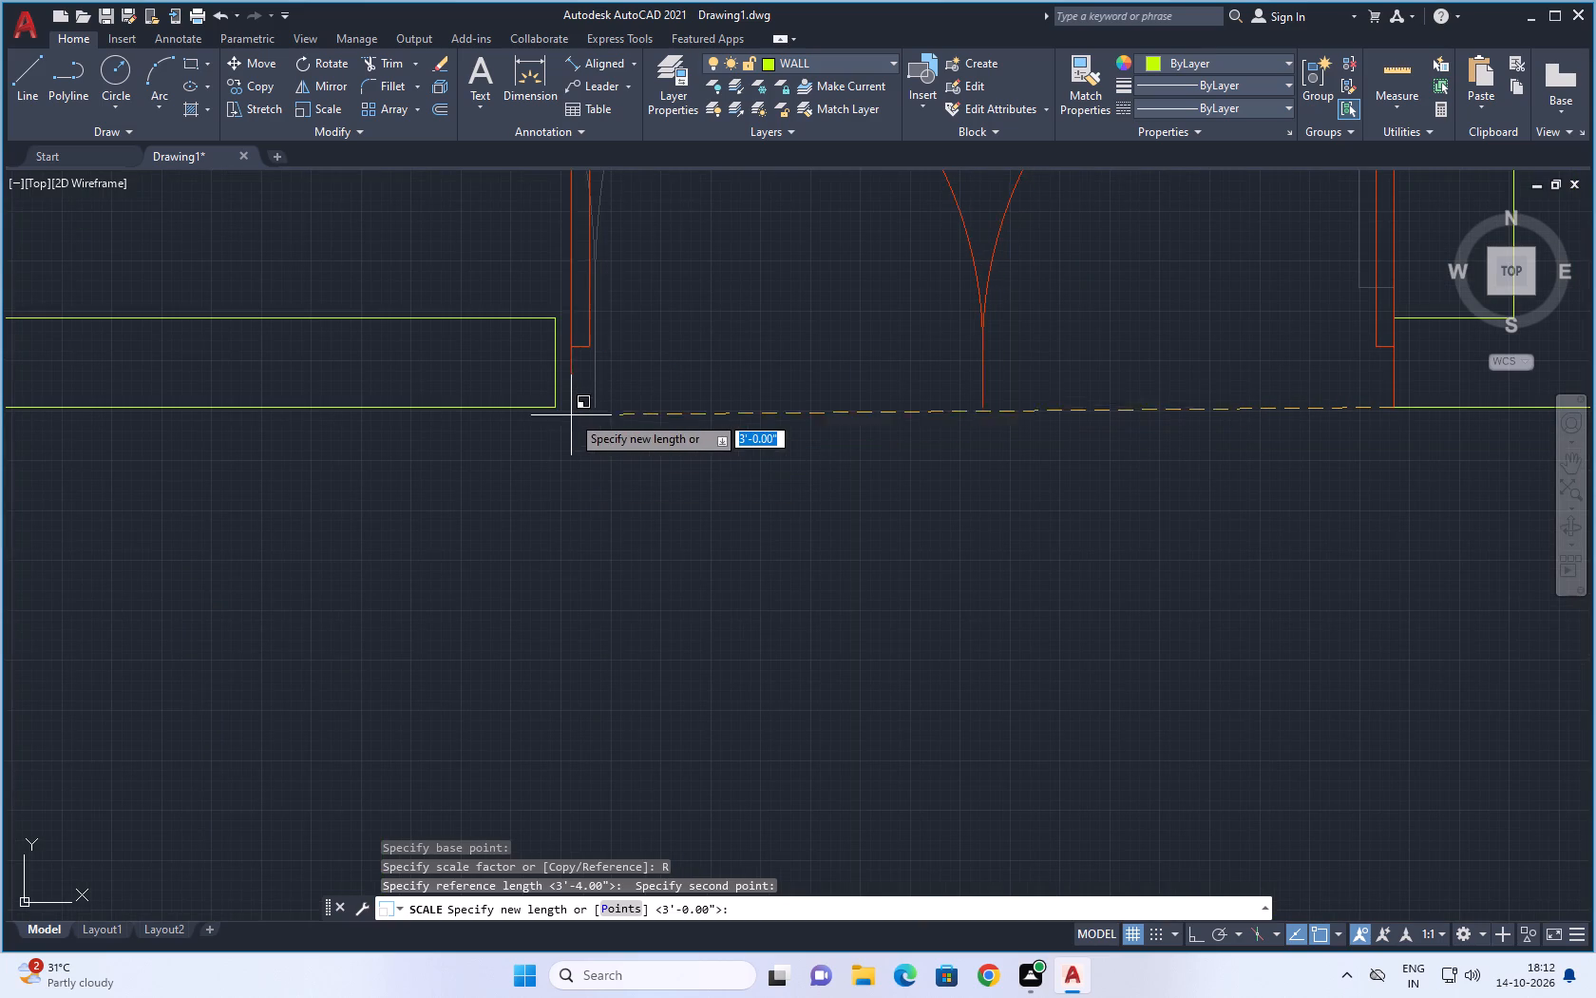
pyautogui.click(555, 409)
# Scale both leaves of the double door in the vertical wall by reference about the opening's upper wall corner to fit the 3'-6" opening.
pyautogui.scroll(-5, 608, 540)
pyautogui.moveTo(659, 621); pyautogui.dragTo(687, 531, button='middle')
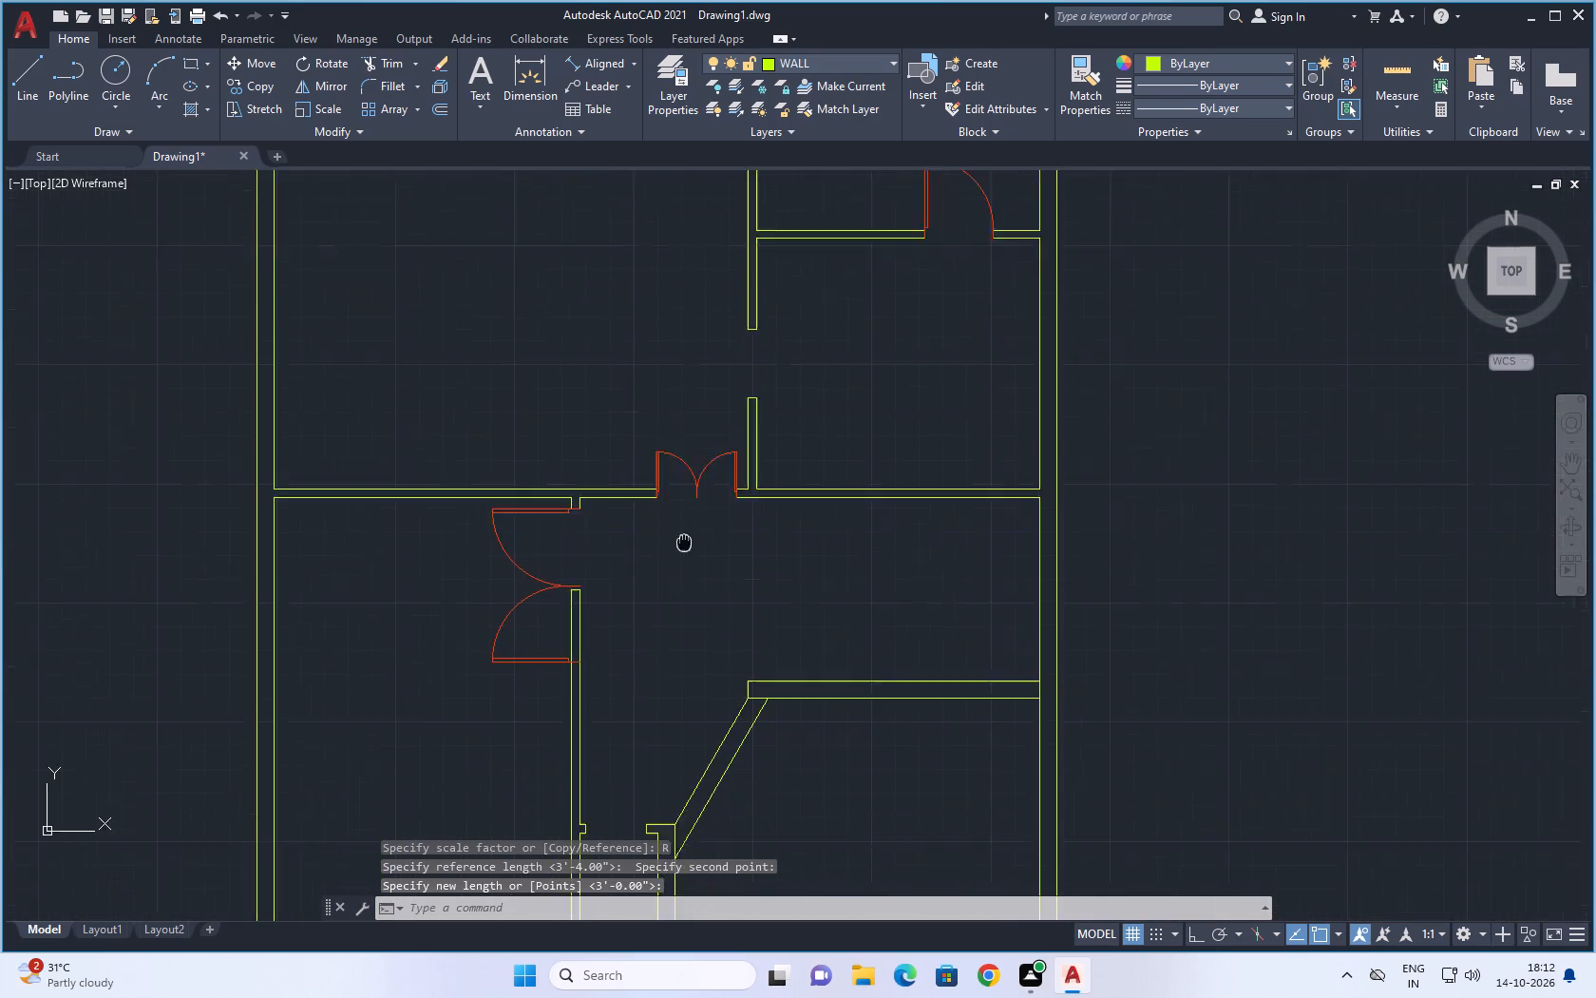
pyautogui.moveTo(687, 531); pyautogui.dragTo(702, 480, button='middle')
pyautogui.scroll(2, 614, 482)
pyautogui.moveTo(447, 432); pyautogui.dragTo(432, 646)
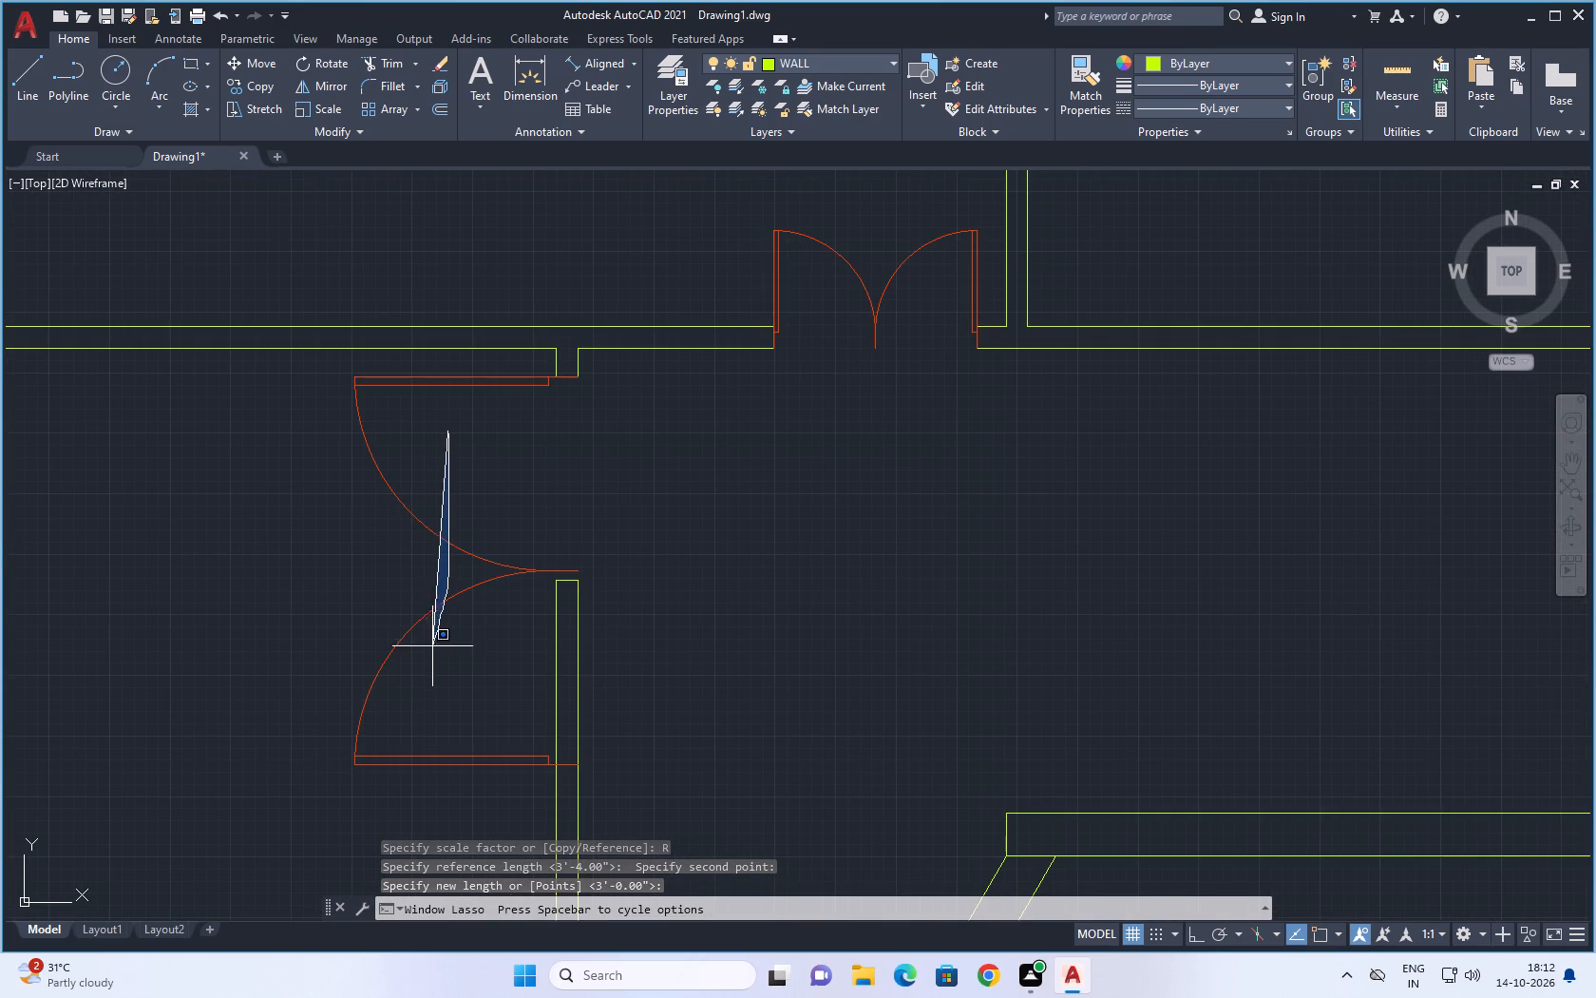
pyautogui.moveTo(432, 646); pyautogui.dragTo(381, 664)
pyautogui.click(524, 514)
pyautogui.click(402, 630)
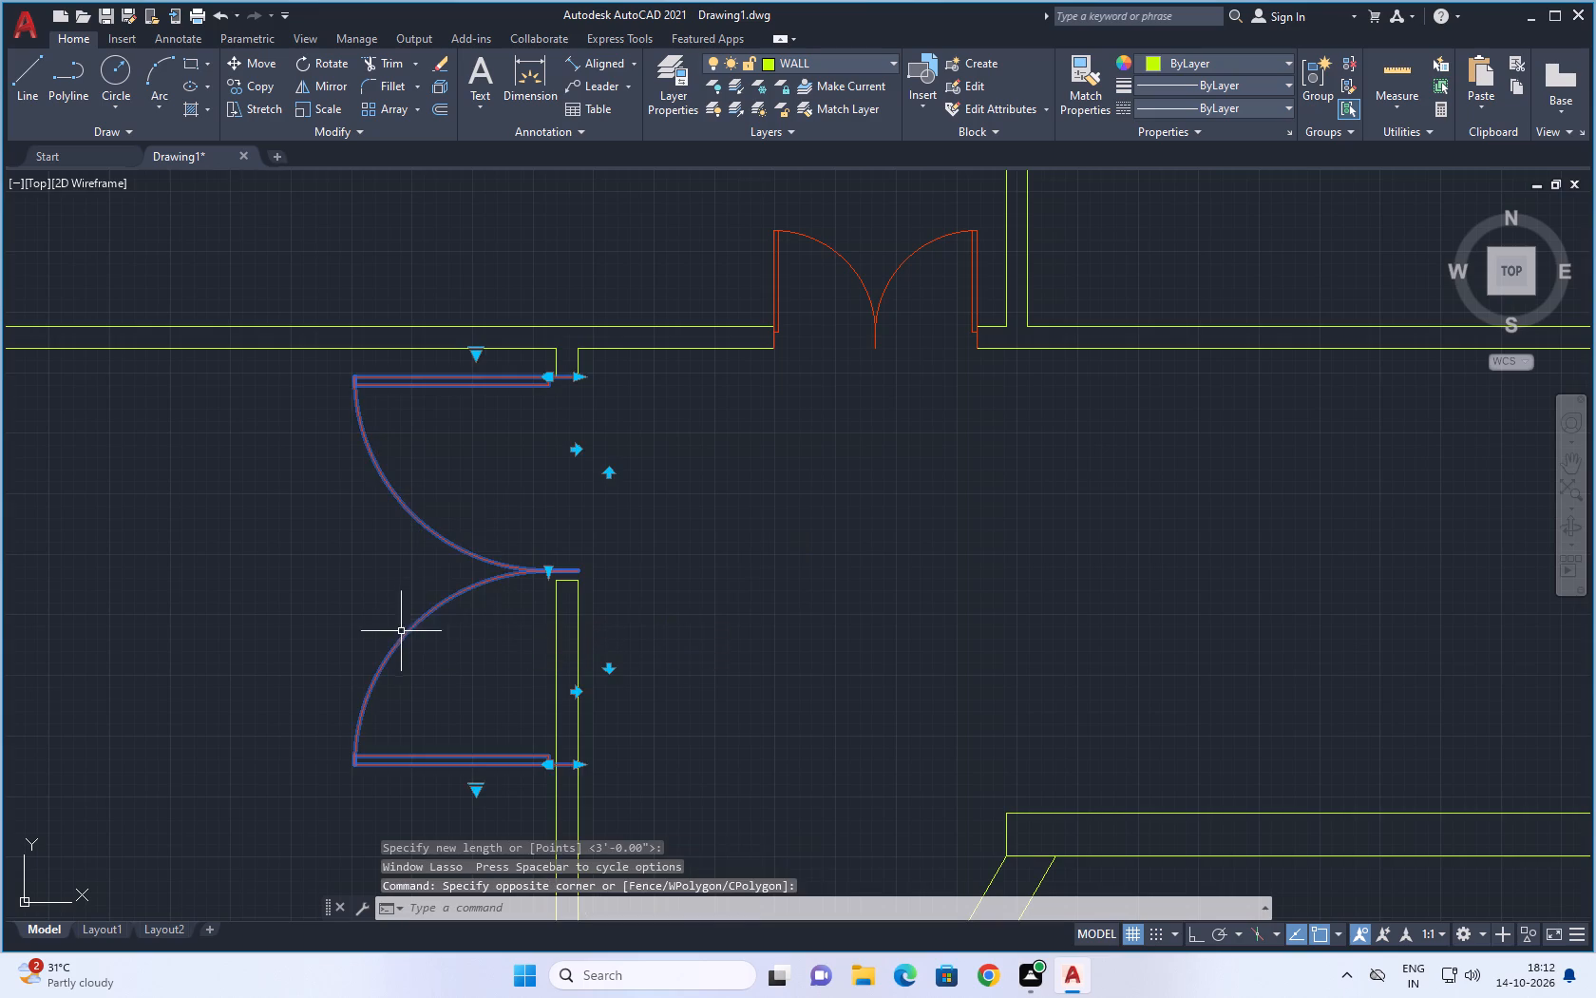
pyautogui.scroll(-1, 535, 521)
pyautogui.scroll(2, 572, 463)
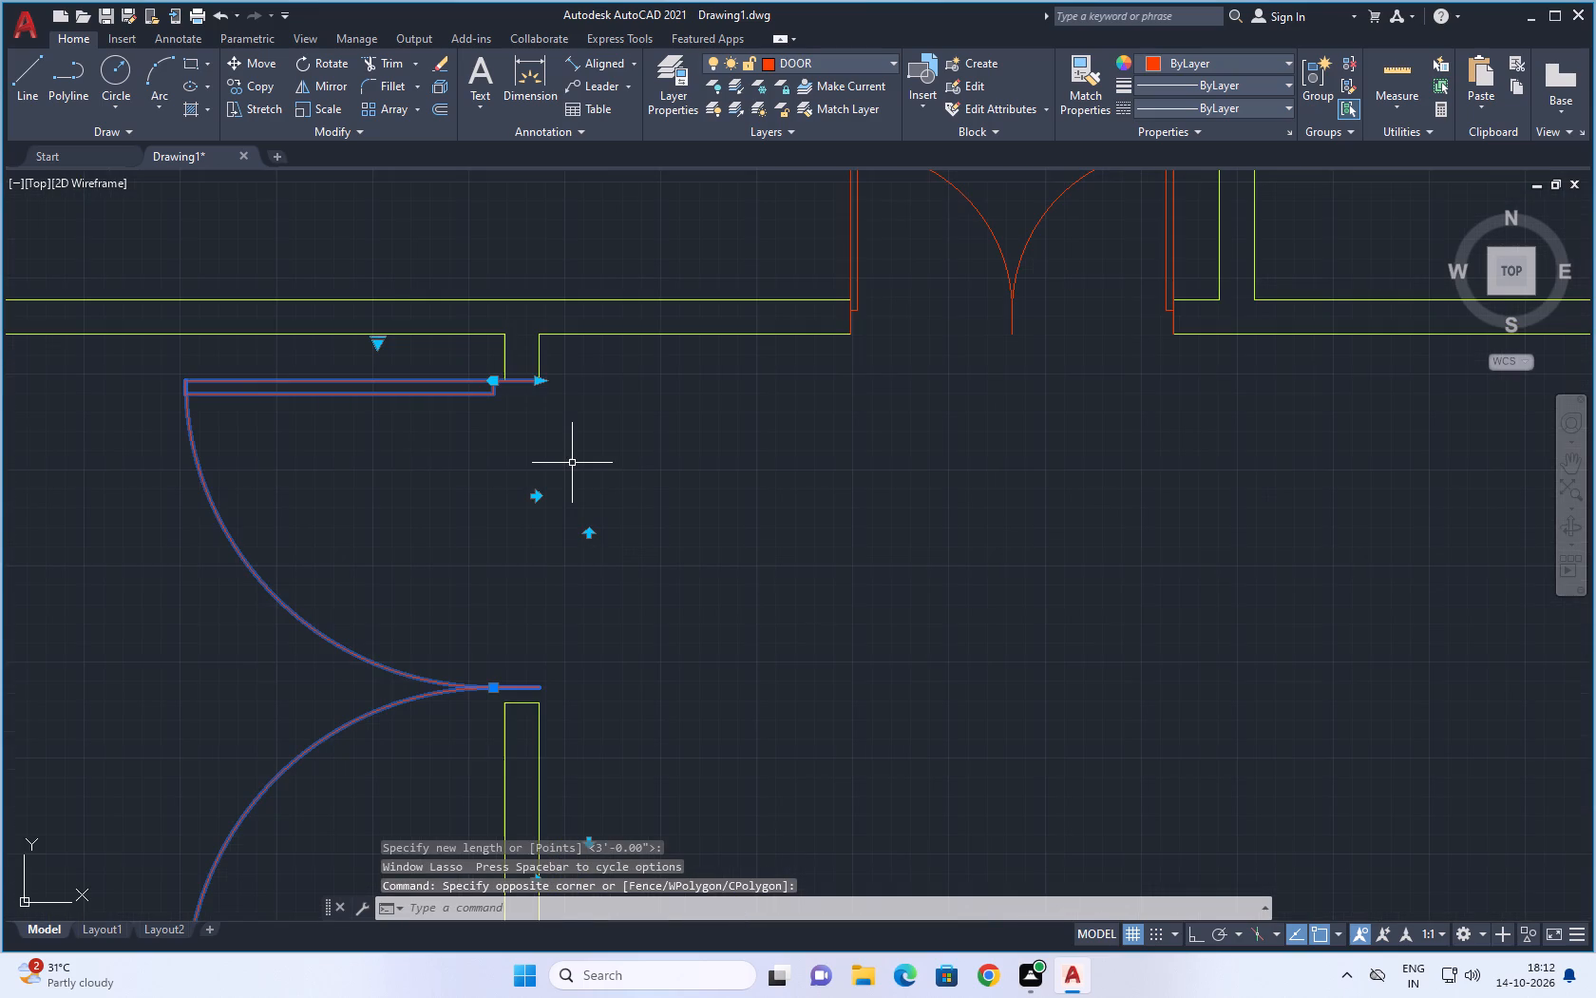
pyautogui.press('d')
pyautogui.press('BackSpace')
pyautogui.write('SC')
pyautogui.press('space')
pyautogui.click(543, 379)
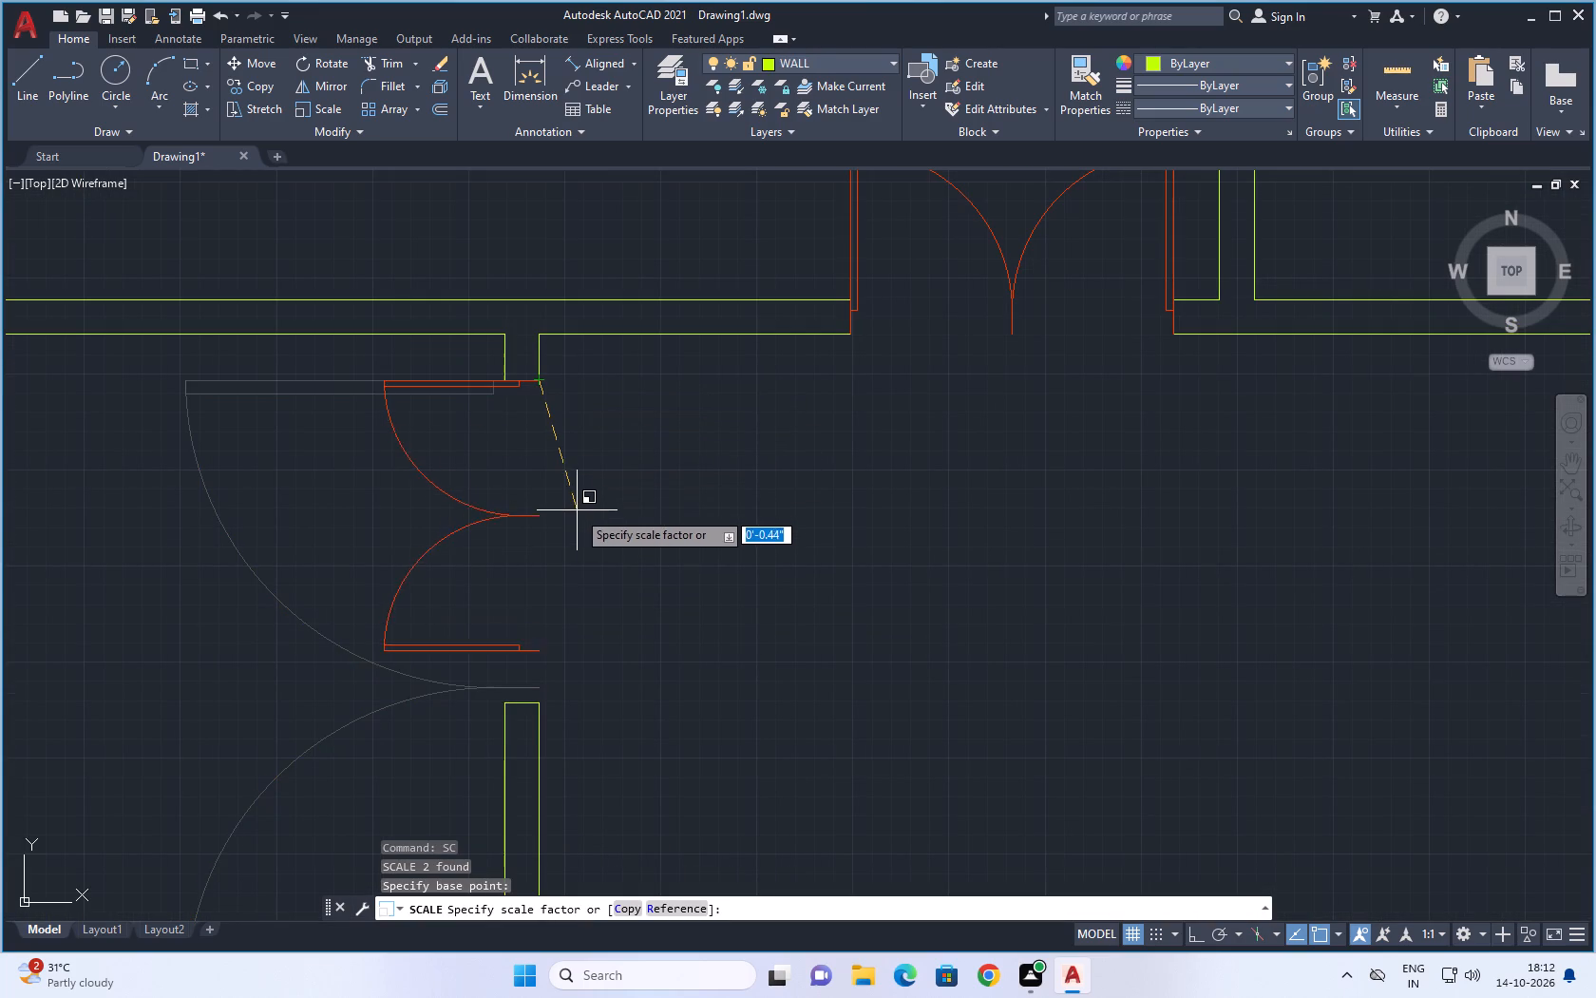
pyautogui.write('R')
pyautogui.press('space')
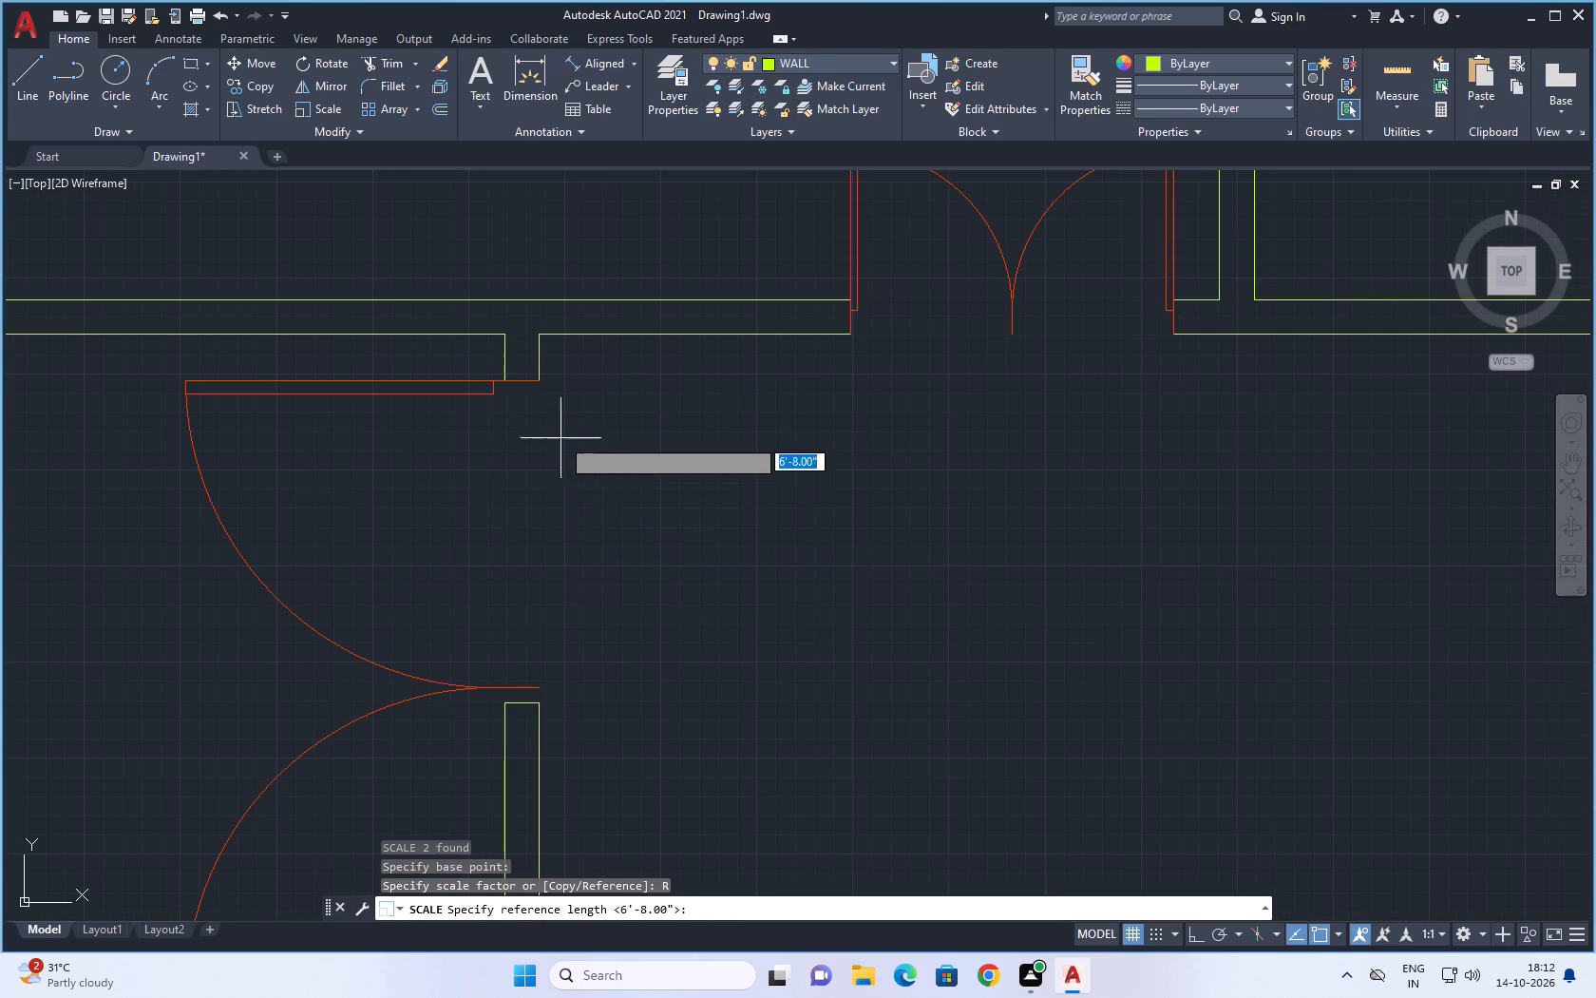
pyautogui.click(541, 381)
pyautogui.scroll(-3, 570, 618)
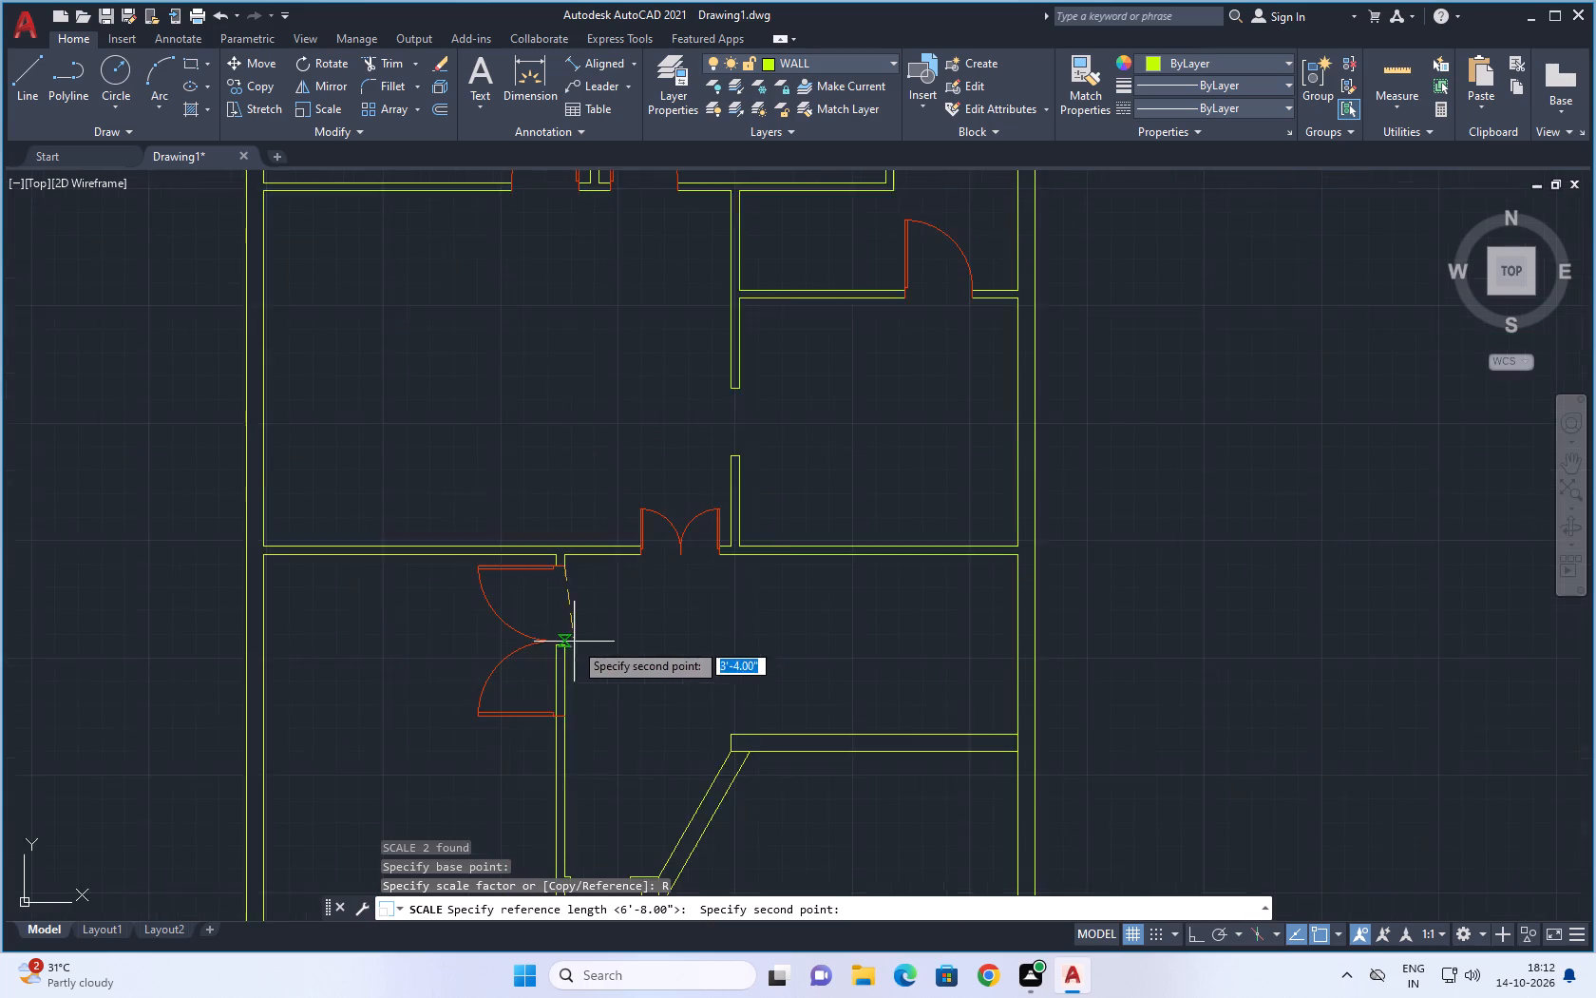
pyautogui.moveTo(565, 616); pyautogui.dragTo(560, 527, button='middle')
pyautogui.scroll(4, 555, 651)
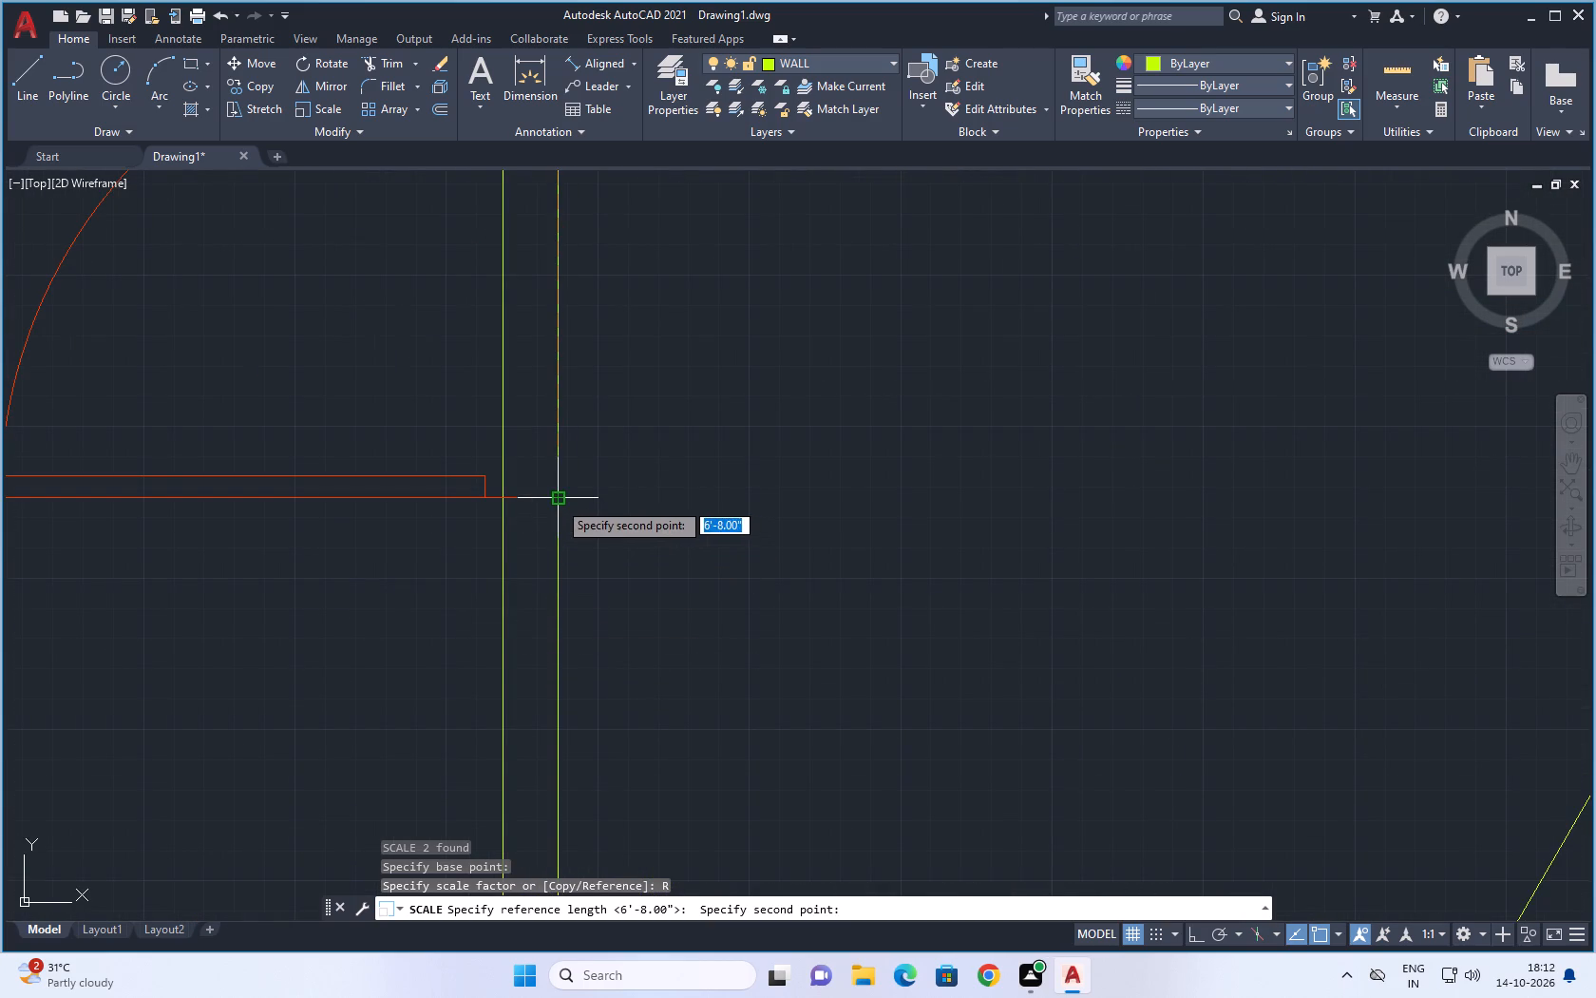
pyautogui.click(558, 501)
pyautogui.scroll(-2, 598, 316)
pyautogui.moveTo(598, 319); pyautogui.dragTo(542, 717, button='middle')
pyautogui.scroll(3, 539, 681)
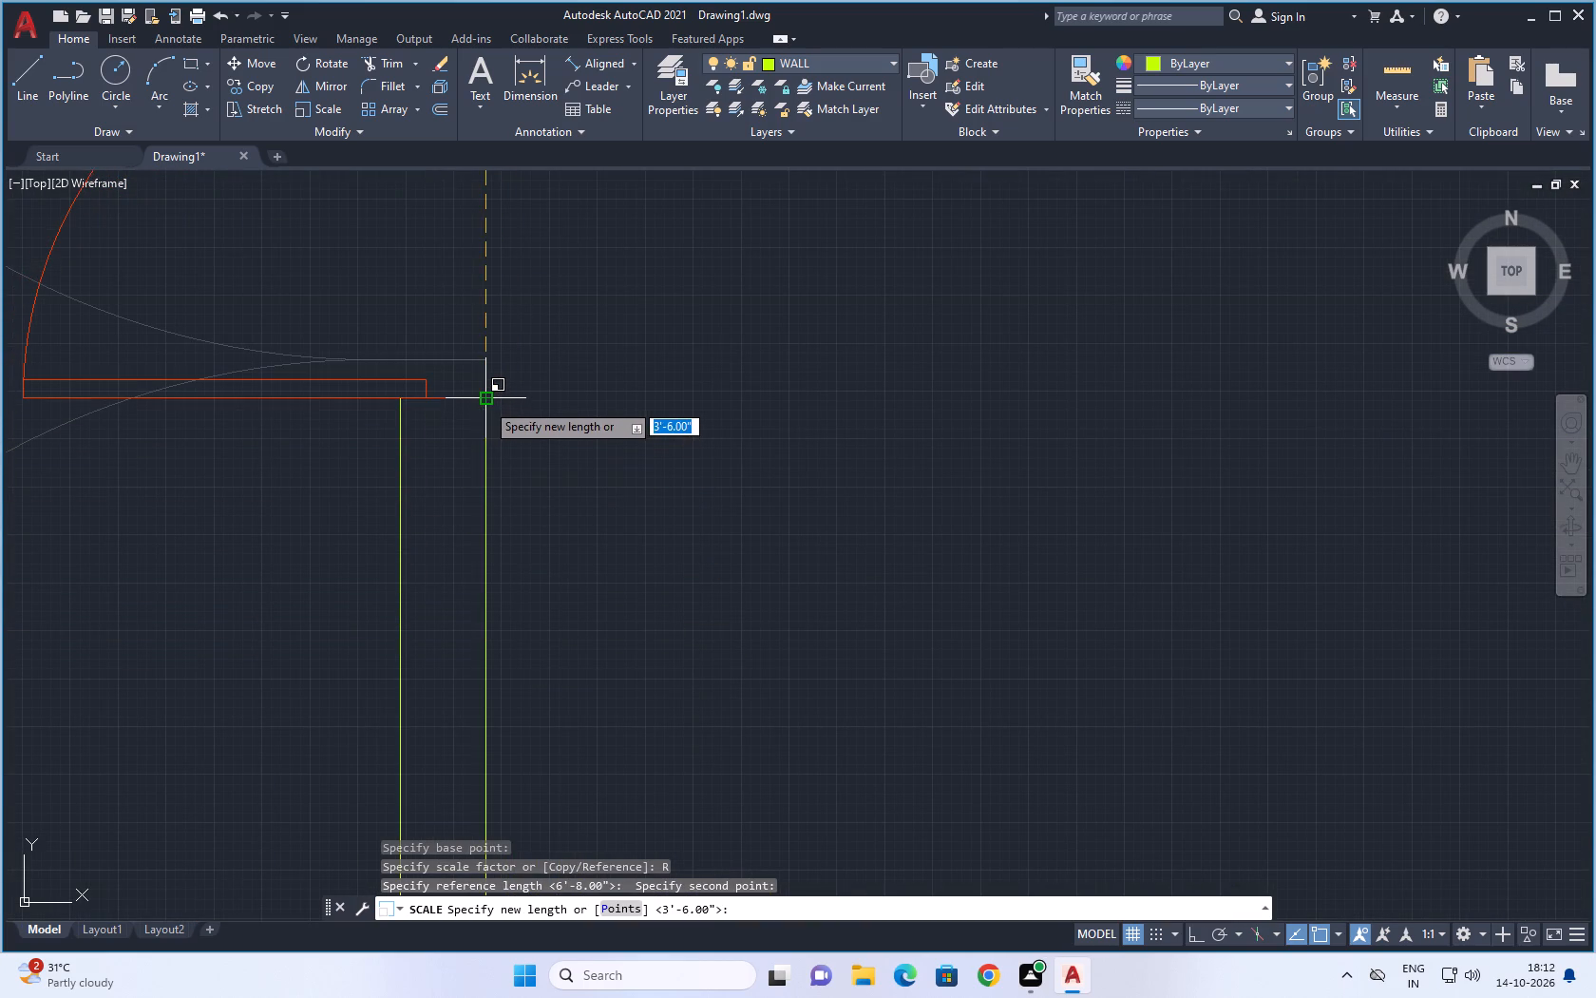
pyautogui.click(485, 402)
# Copy the vertical wall's double door from the opening's lower wall corner to the lower inner corner of the diagonal wall.
pyautogui.scroll(-6, 635, 458)
pyautogui.moveTo(768, 525); pyautogui.dragTo(704, 526, button='middle')
pyautogui.scroll(-1, 710, 516)
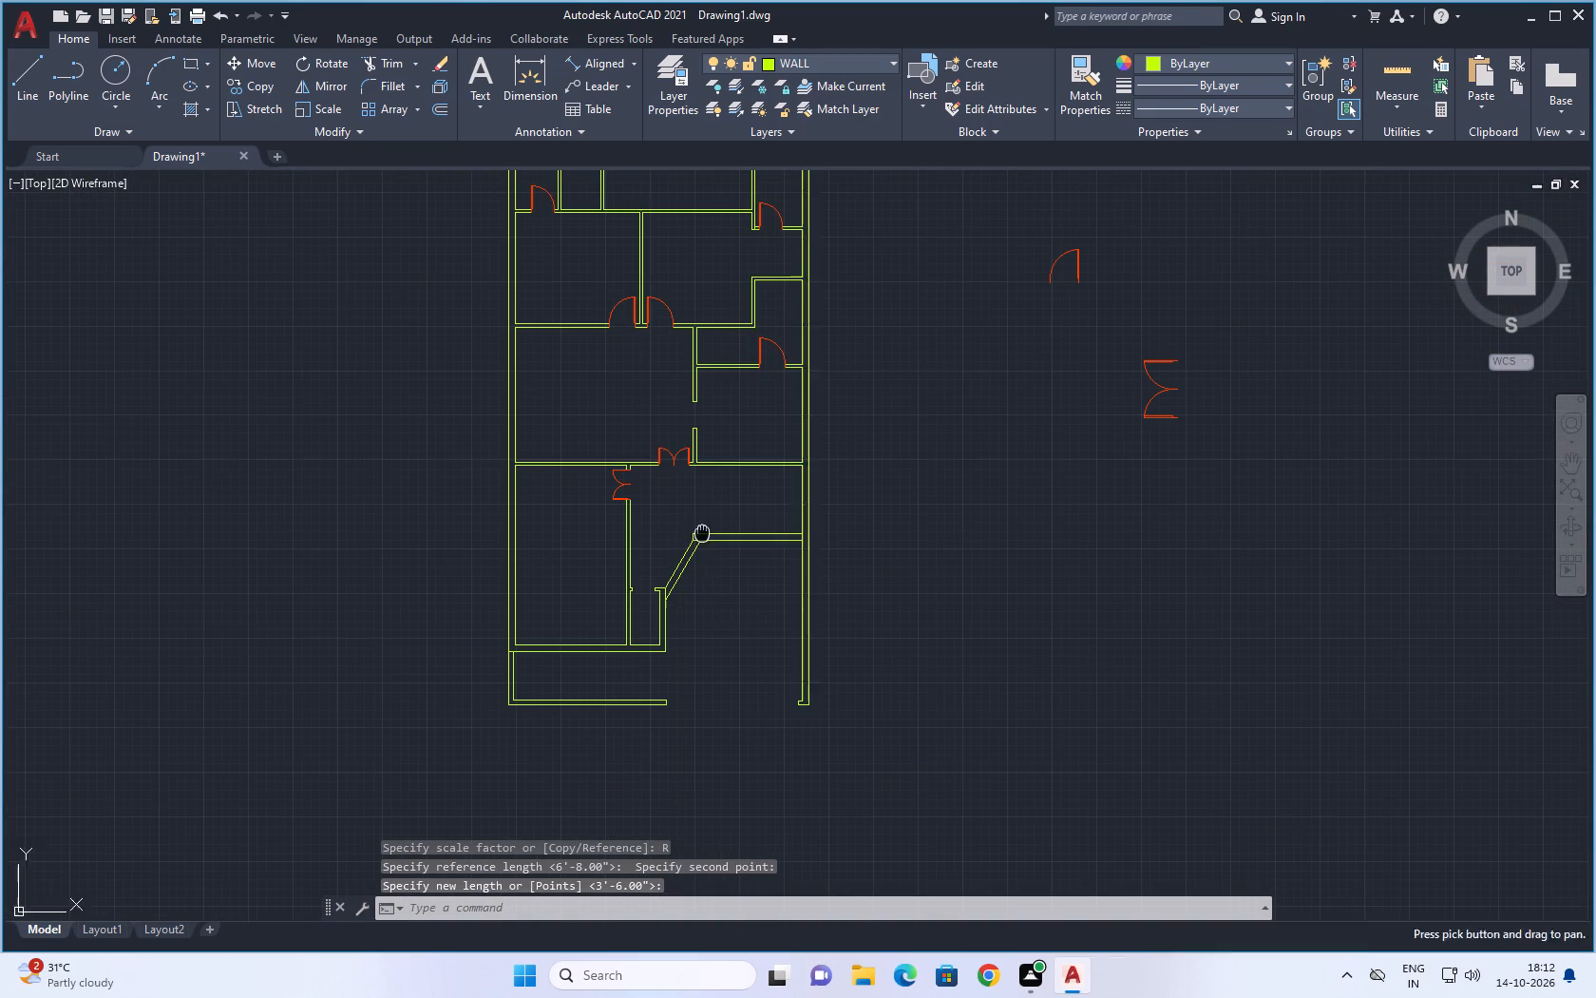
pyautogui.moveTo(950, 470); pyautogui.dragTo(882, 590, button='middle')
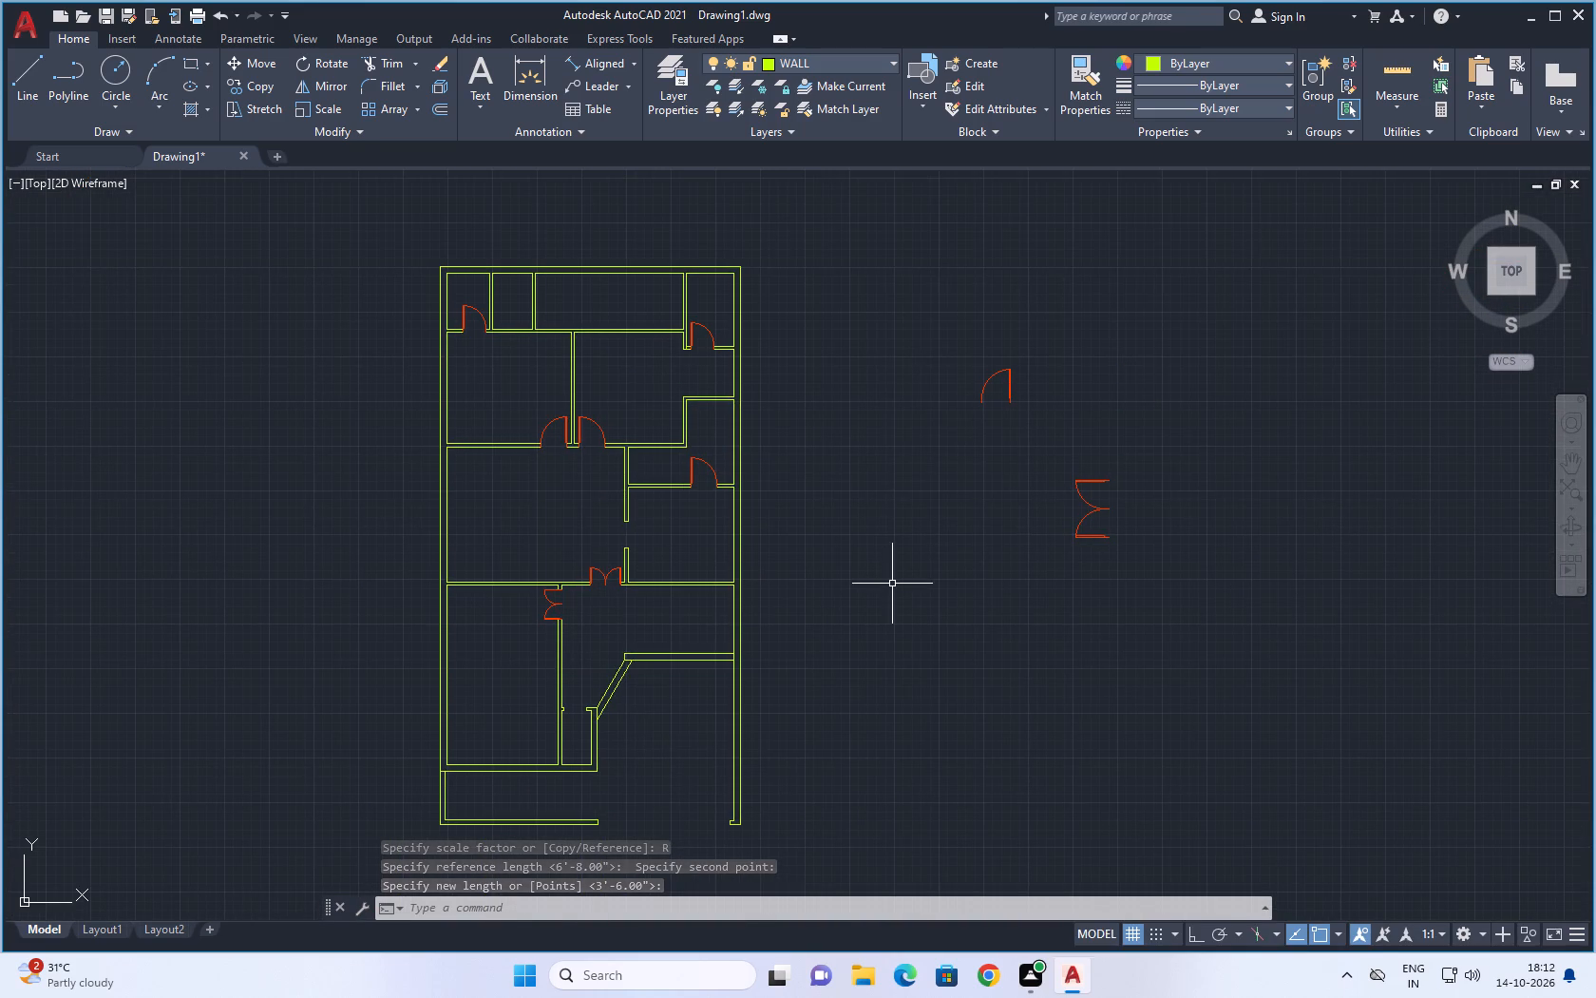
pyautogui.scroll(-1, 925, 574)
pyautogui.scroll(1, 676, 604)
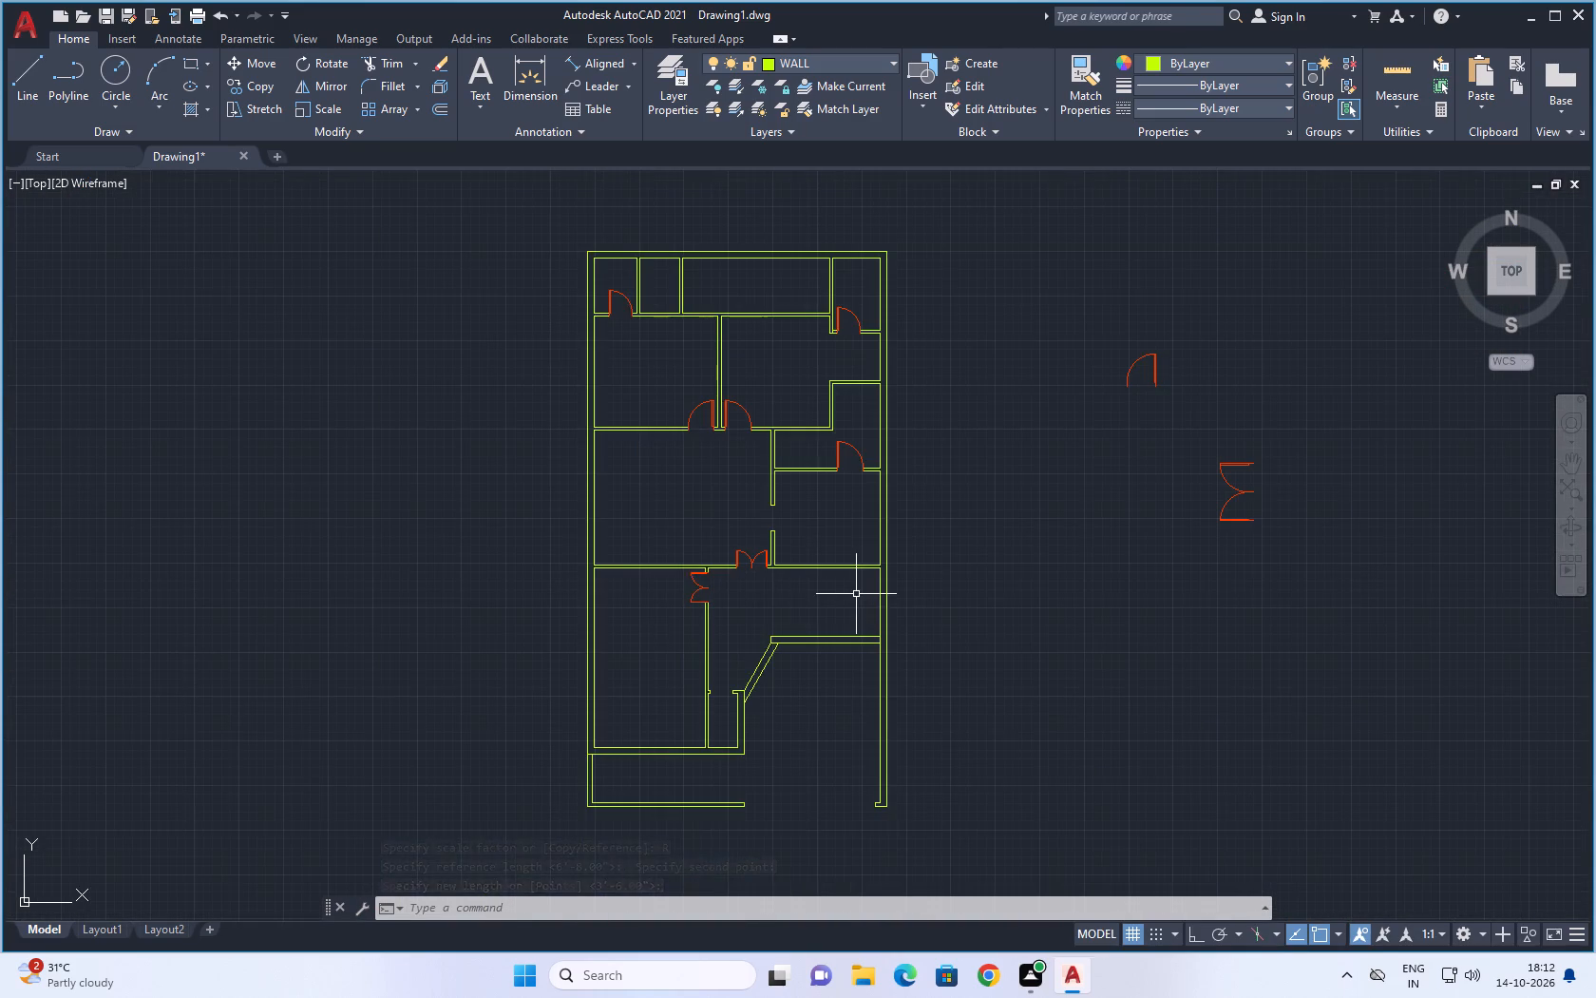
pyautogui.scroll(1, 856, 594)
pyautogui.moveTo(673, 614); pyautogui.dragTo(675, 571, button='middle')
pyautogui.scroll(2, 674, 575)
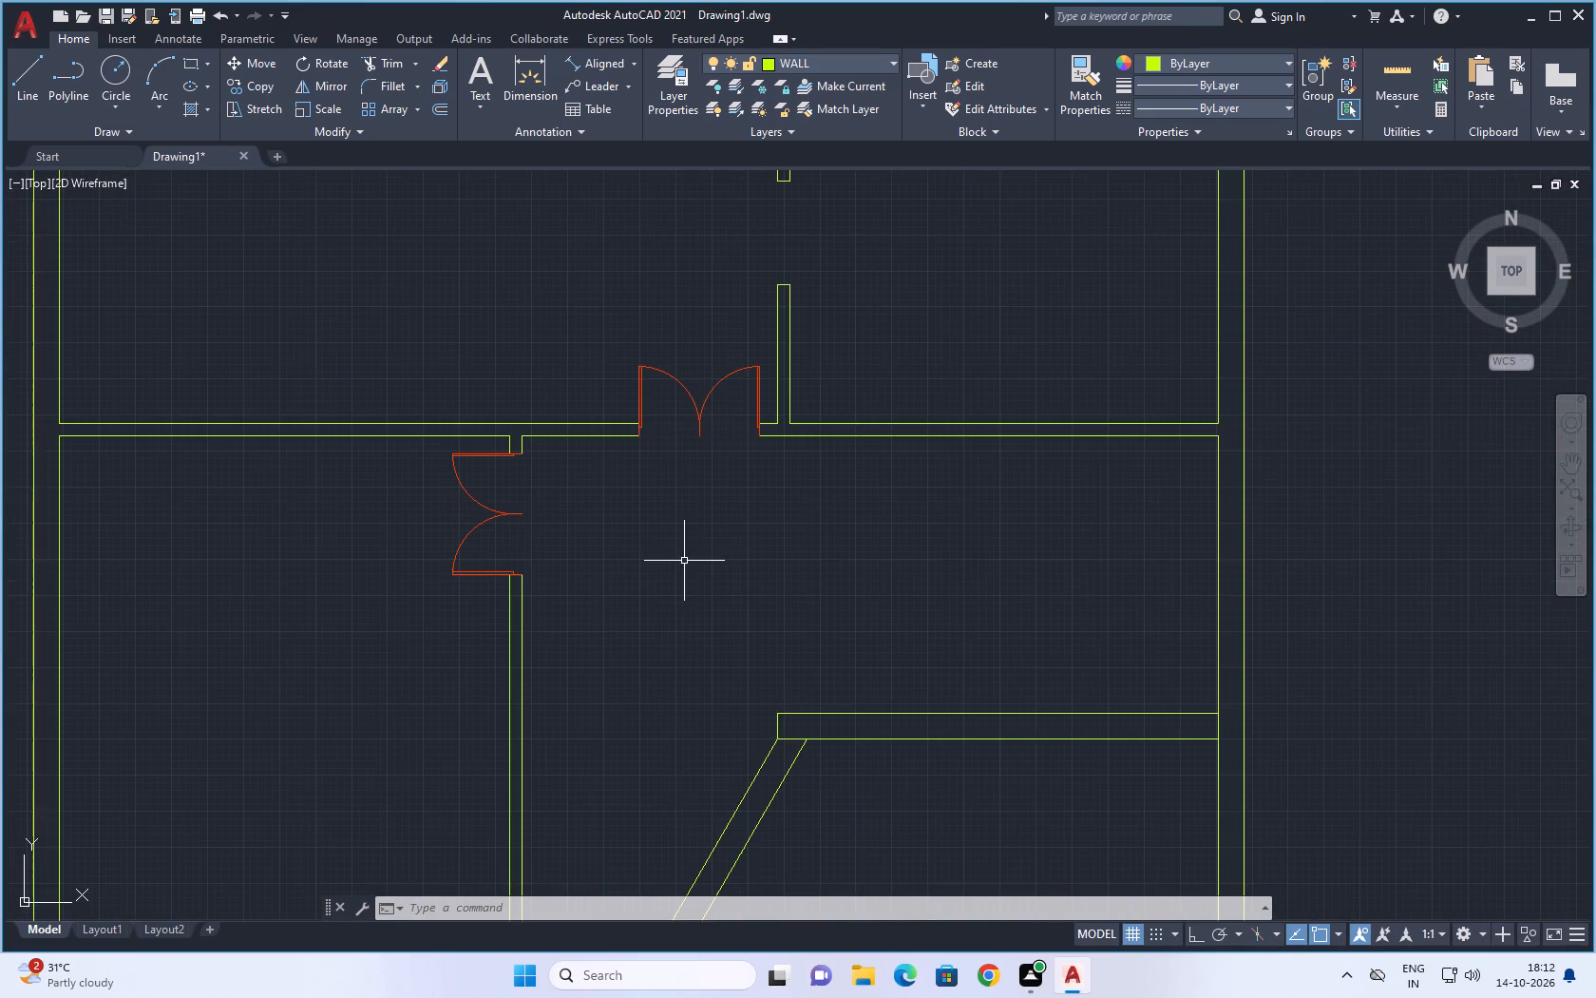
pyautogui.moveTo(687, 559); pyautogui.dragTo(717, 509, button='middle')
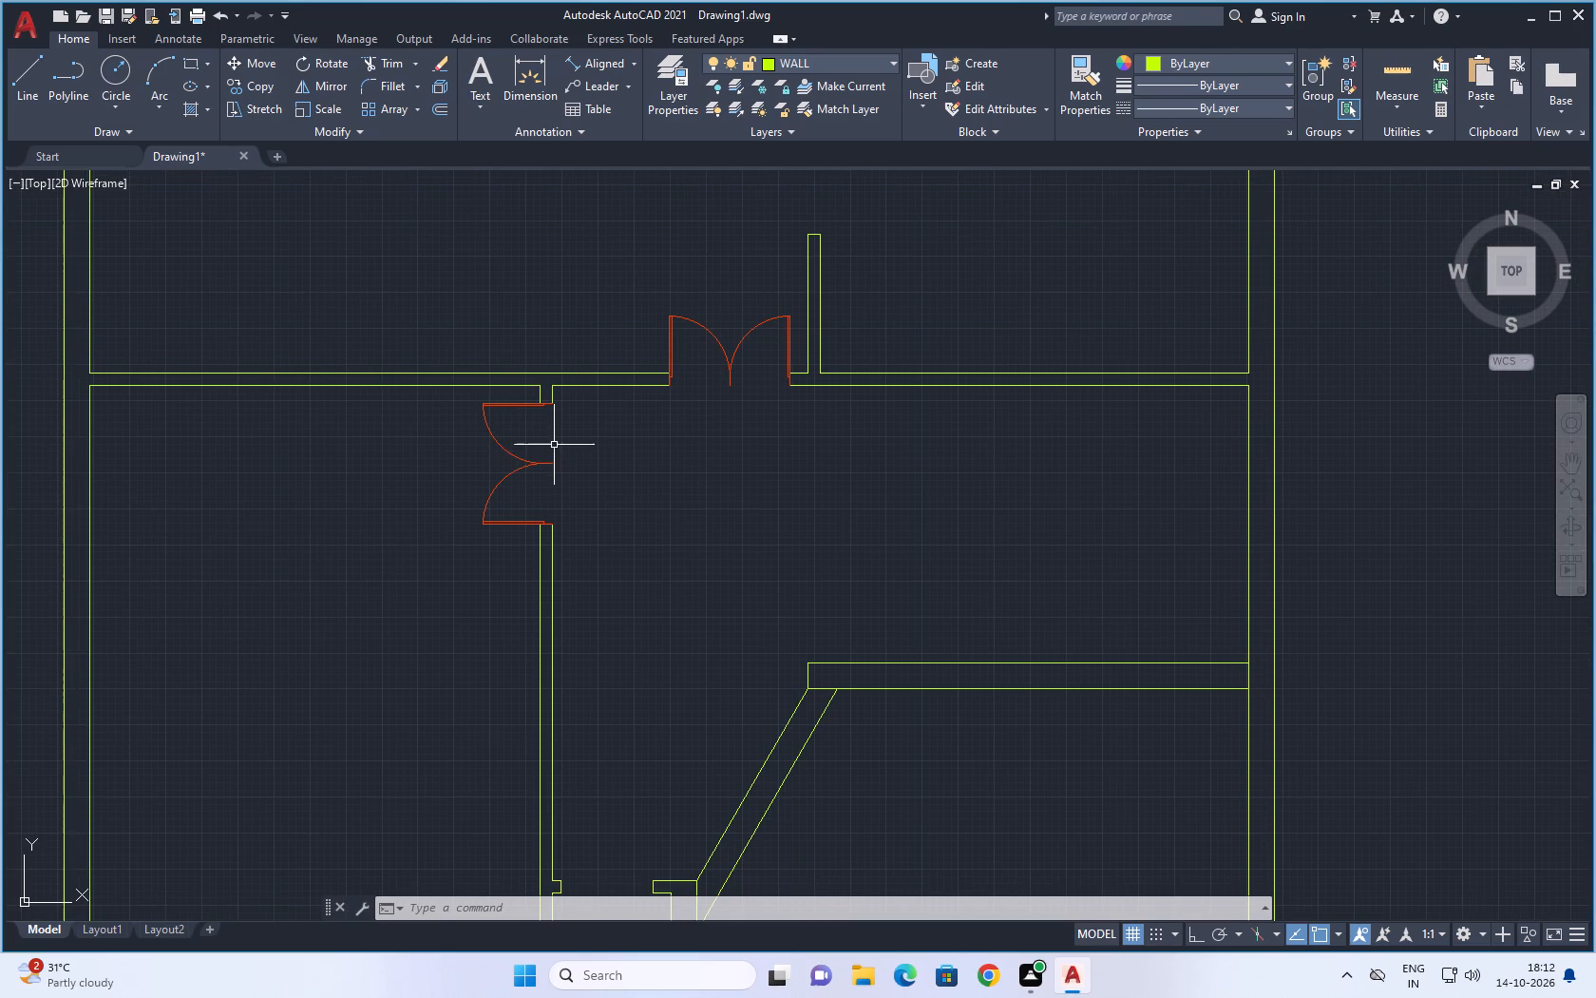
pyautogui.click(555, 444)
pyautogui.click(482, 483)
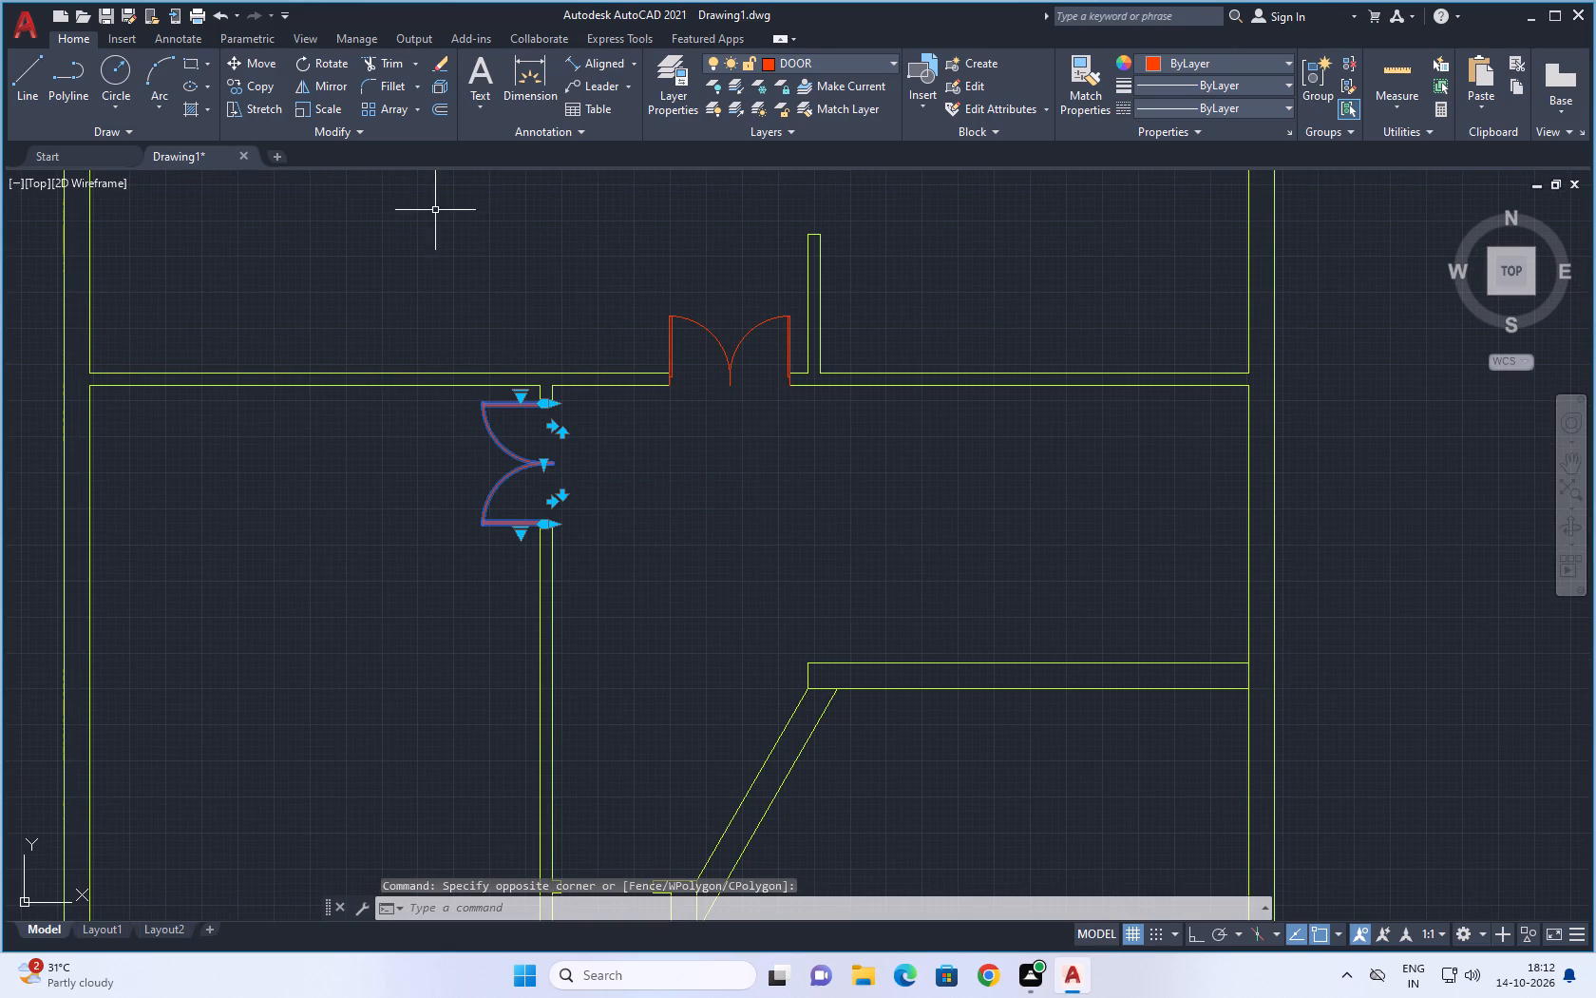
pyautogui.click(259, 86)
pyautogui.scroll(3, 624, 552)
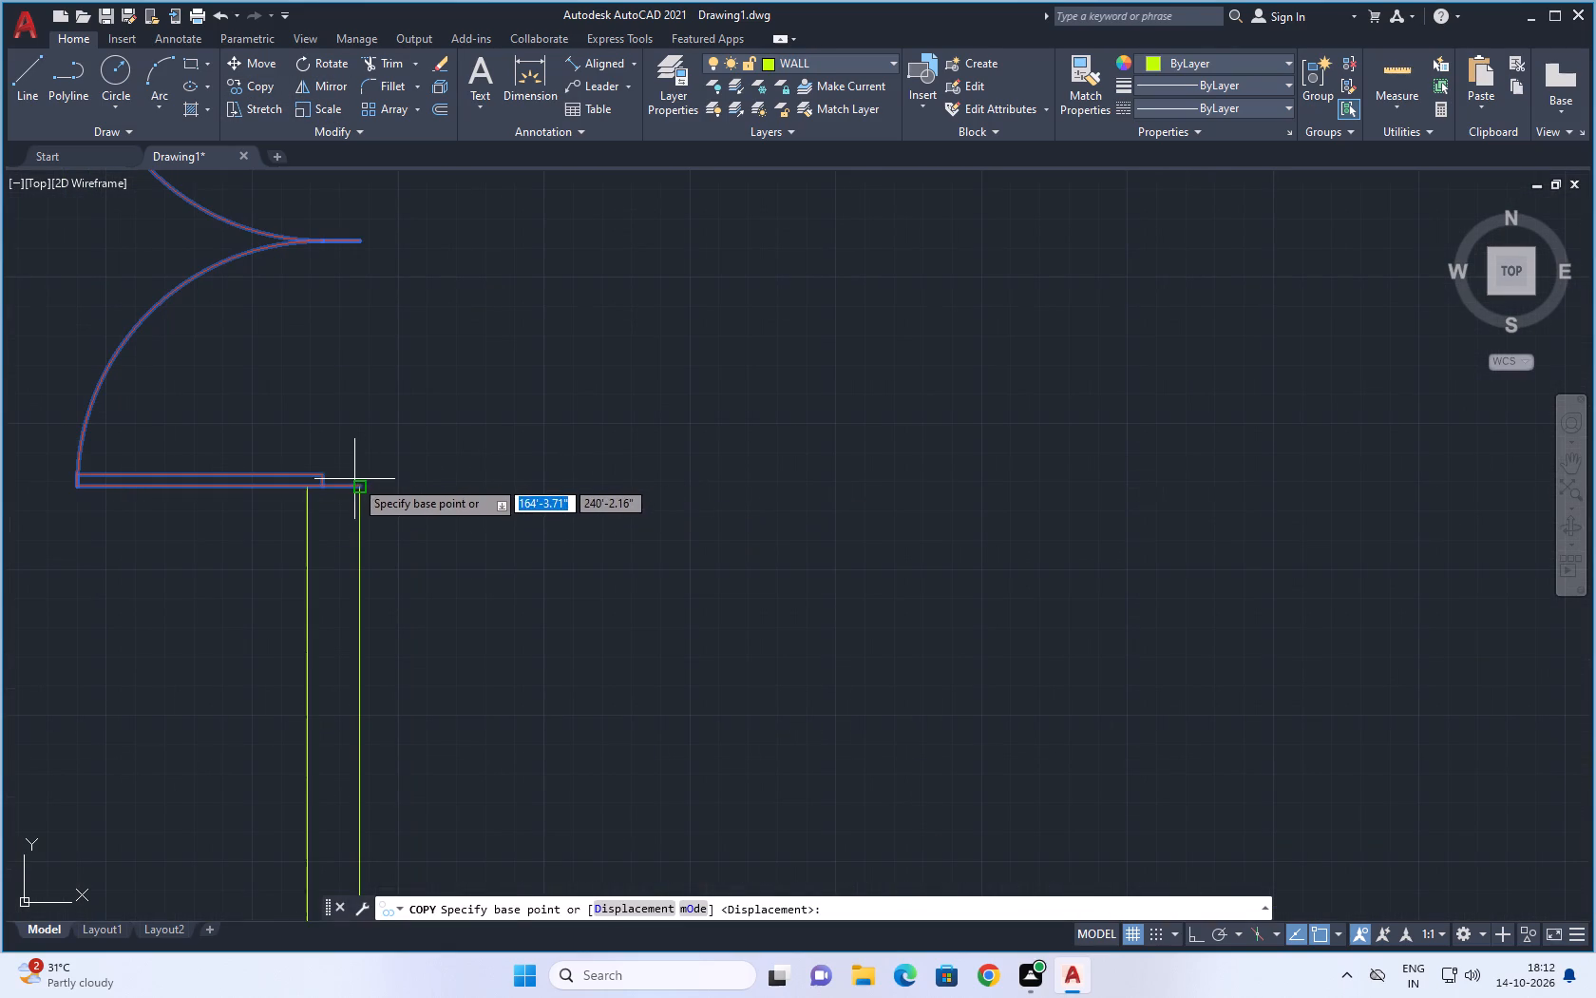
pyautogui.click(358, 484)
pyautogui.scroll(-3, 733, 727)
pyautogui.moveTo(731, 777); pyautogui.dragTo(777, 463, button='middle')
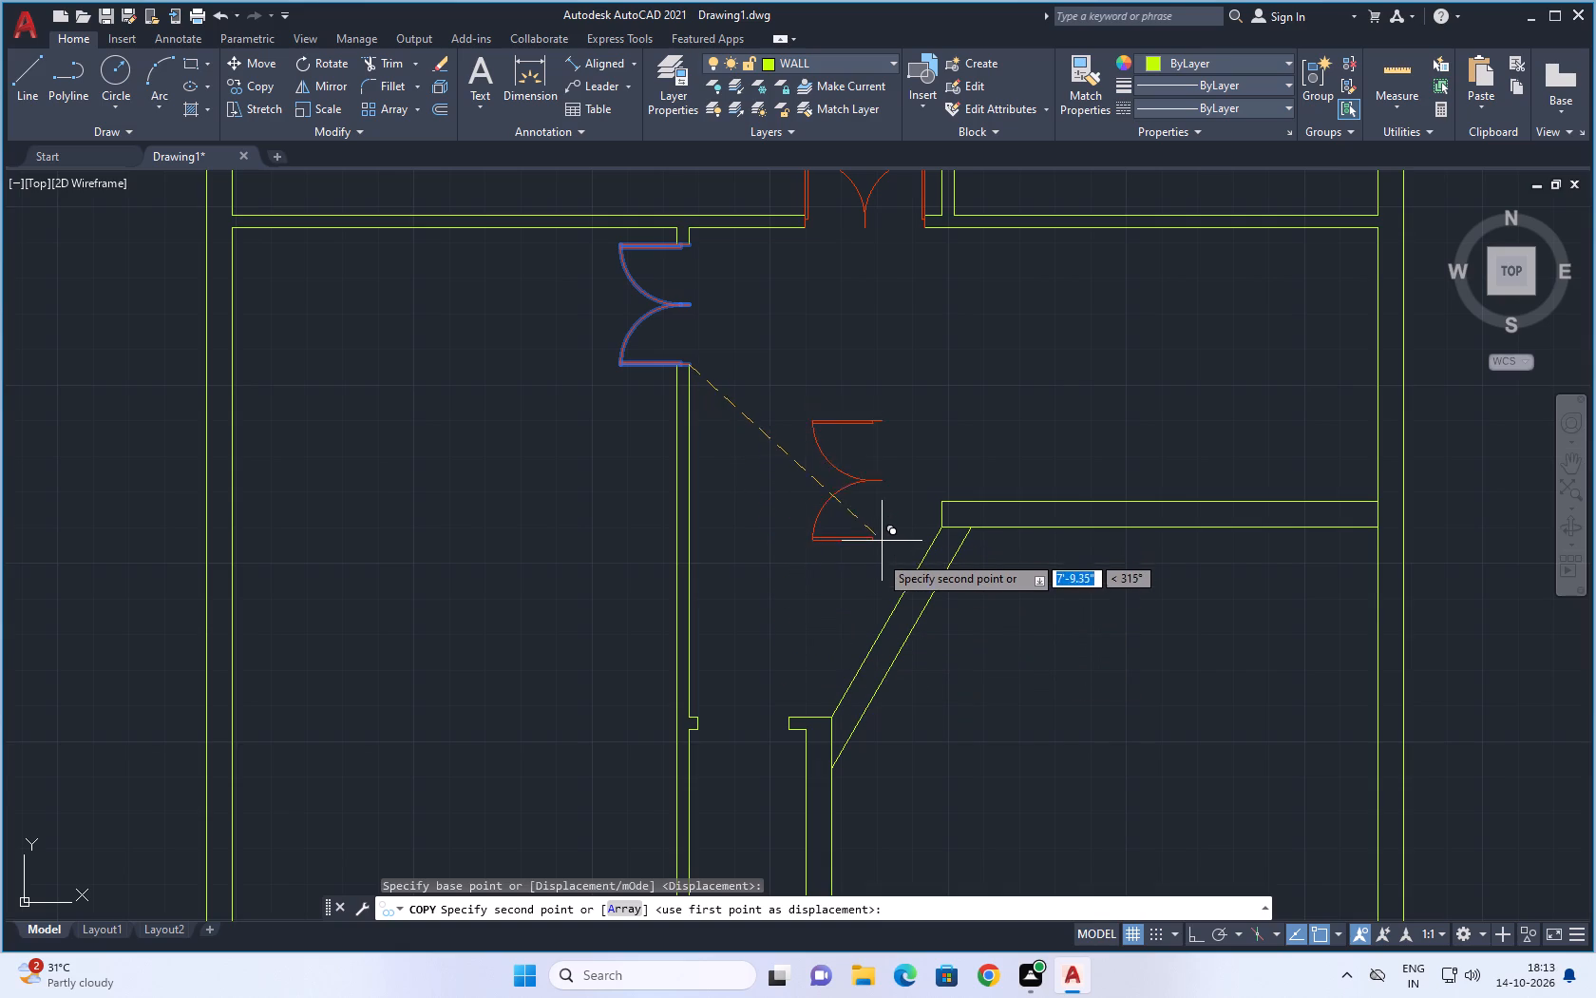
pyautogui.click(837, 719)
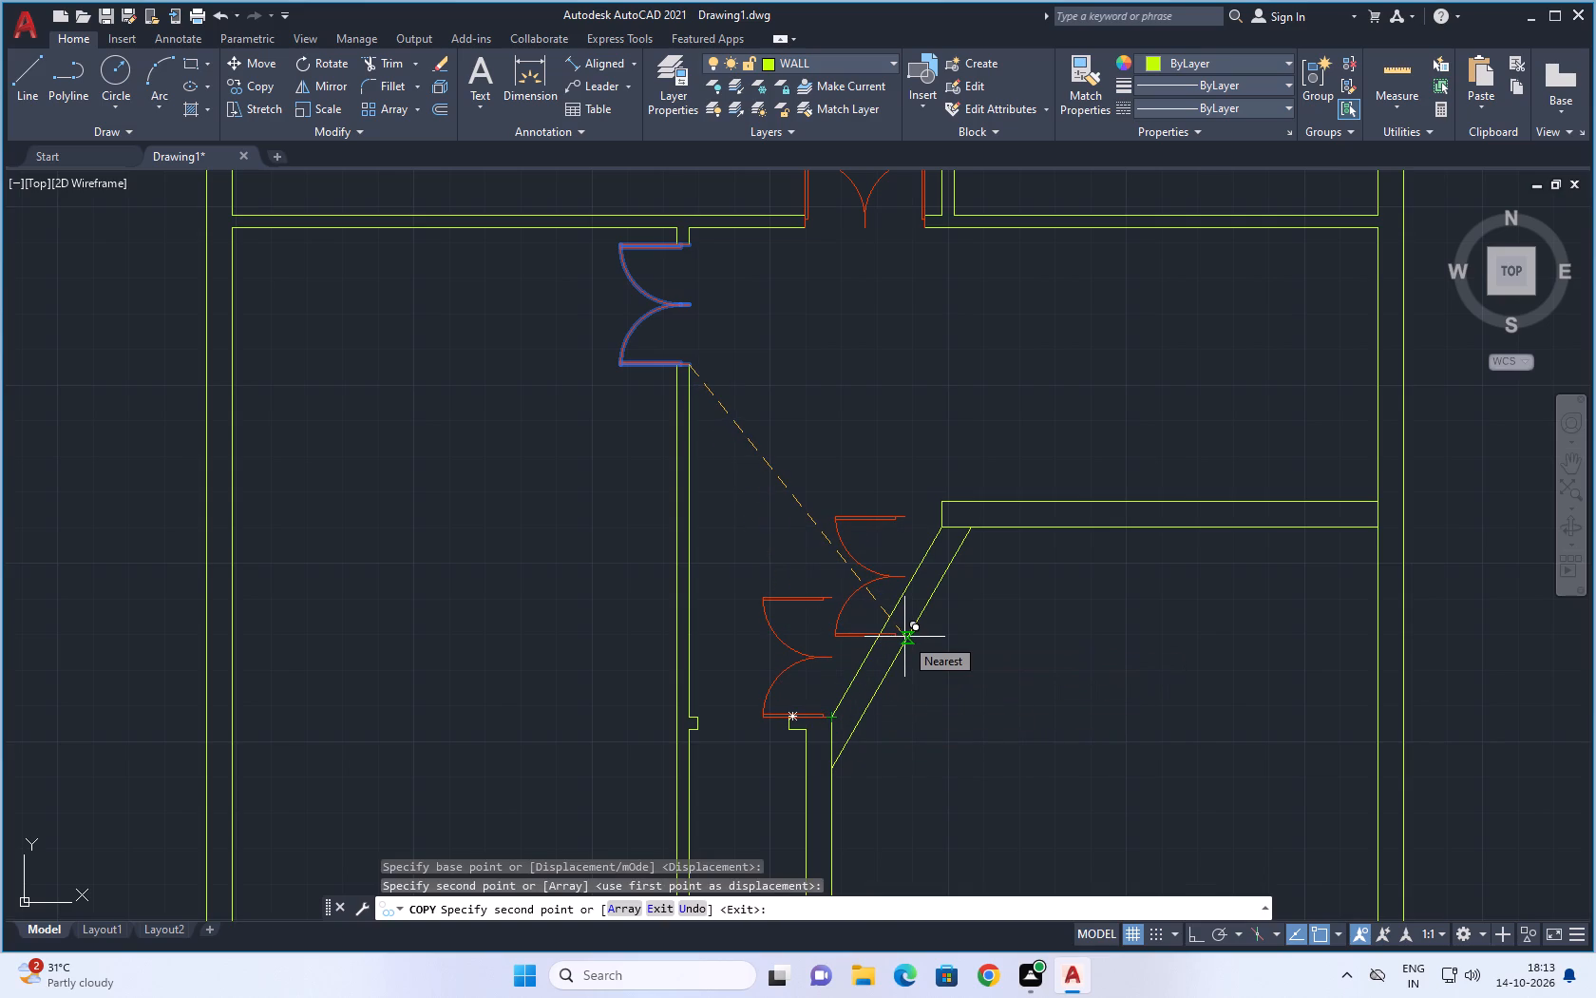
pyautogui.scroll(-1, 904, 637)
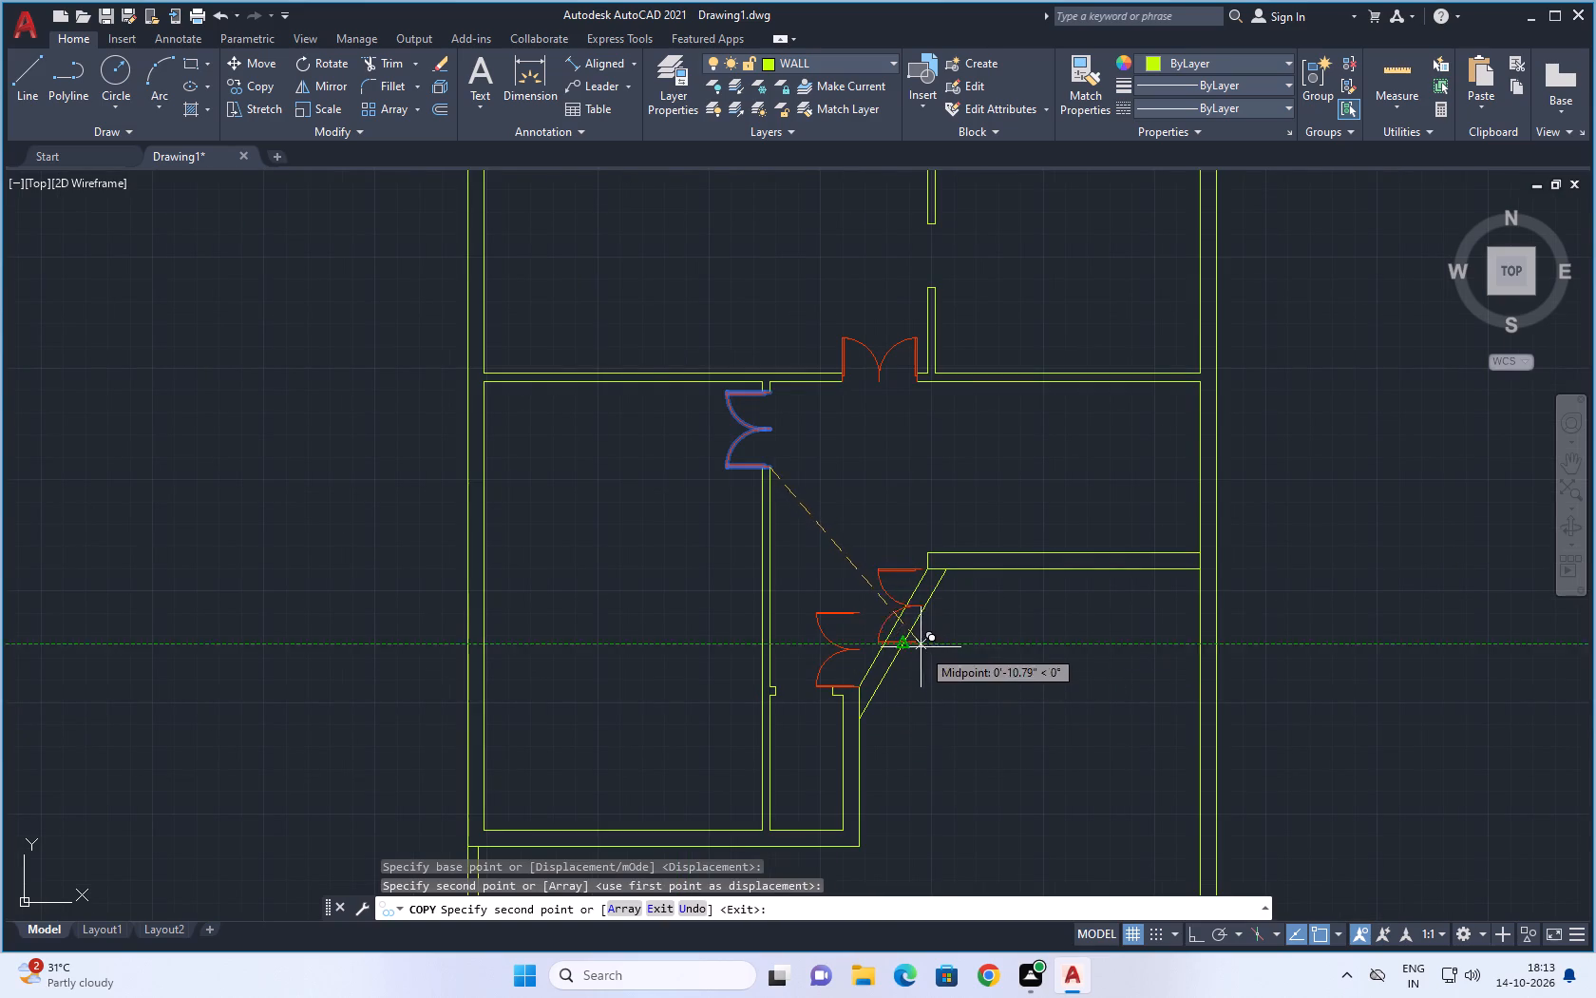
pyautogui.press('Escape')
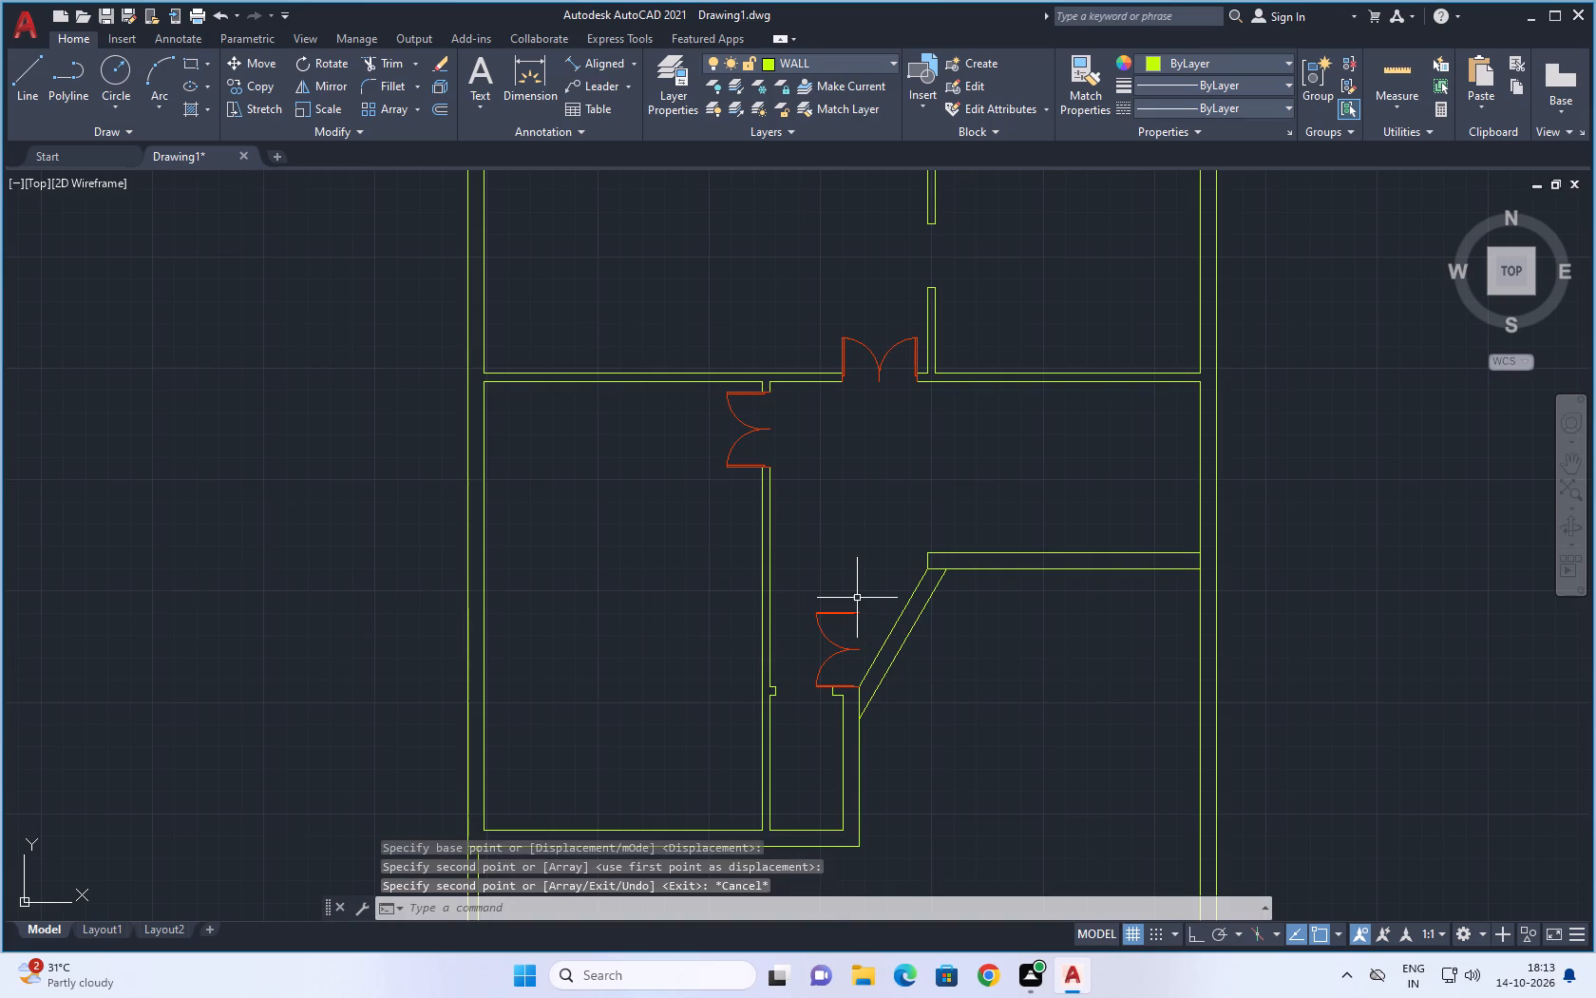
# Rotate both leaves of the copied double door about the upper leaf's hinge end so they stand perpendicular to the diagonal wall.
pyautogui.scroll(1, 854, 610)
pyautogui.click(863, 581)
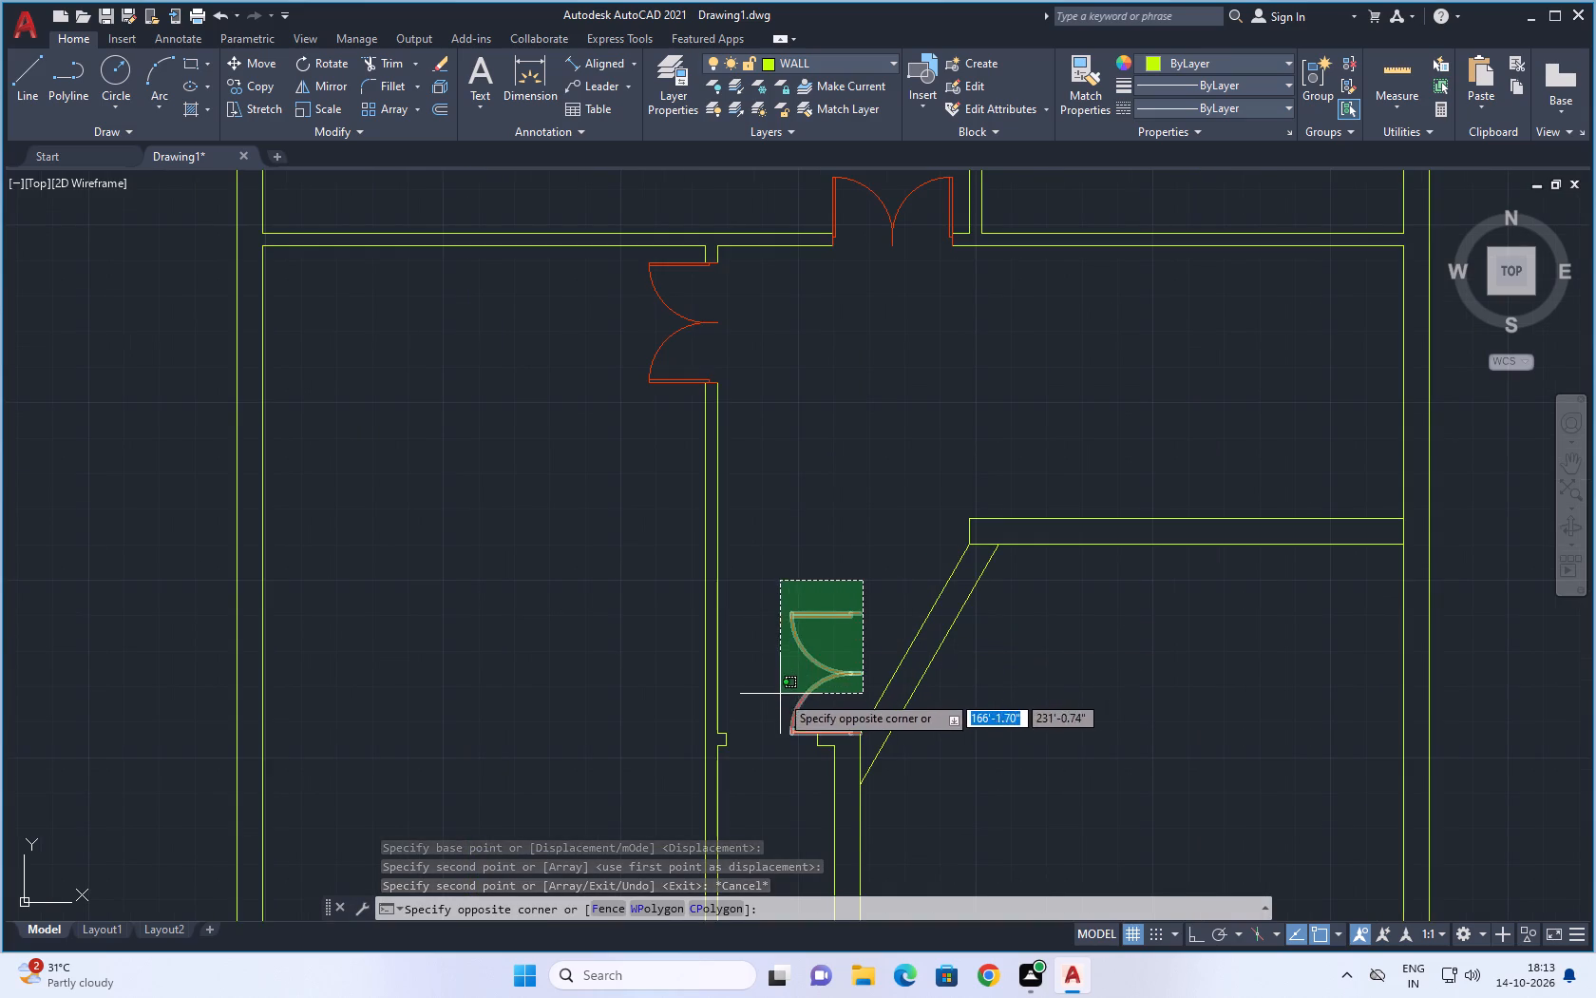
pyautogui.click(780, 694)
pyautogui.press('r')
pyautogui.press('o')
pyautogui.press('space')
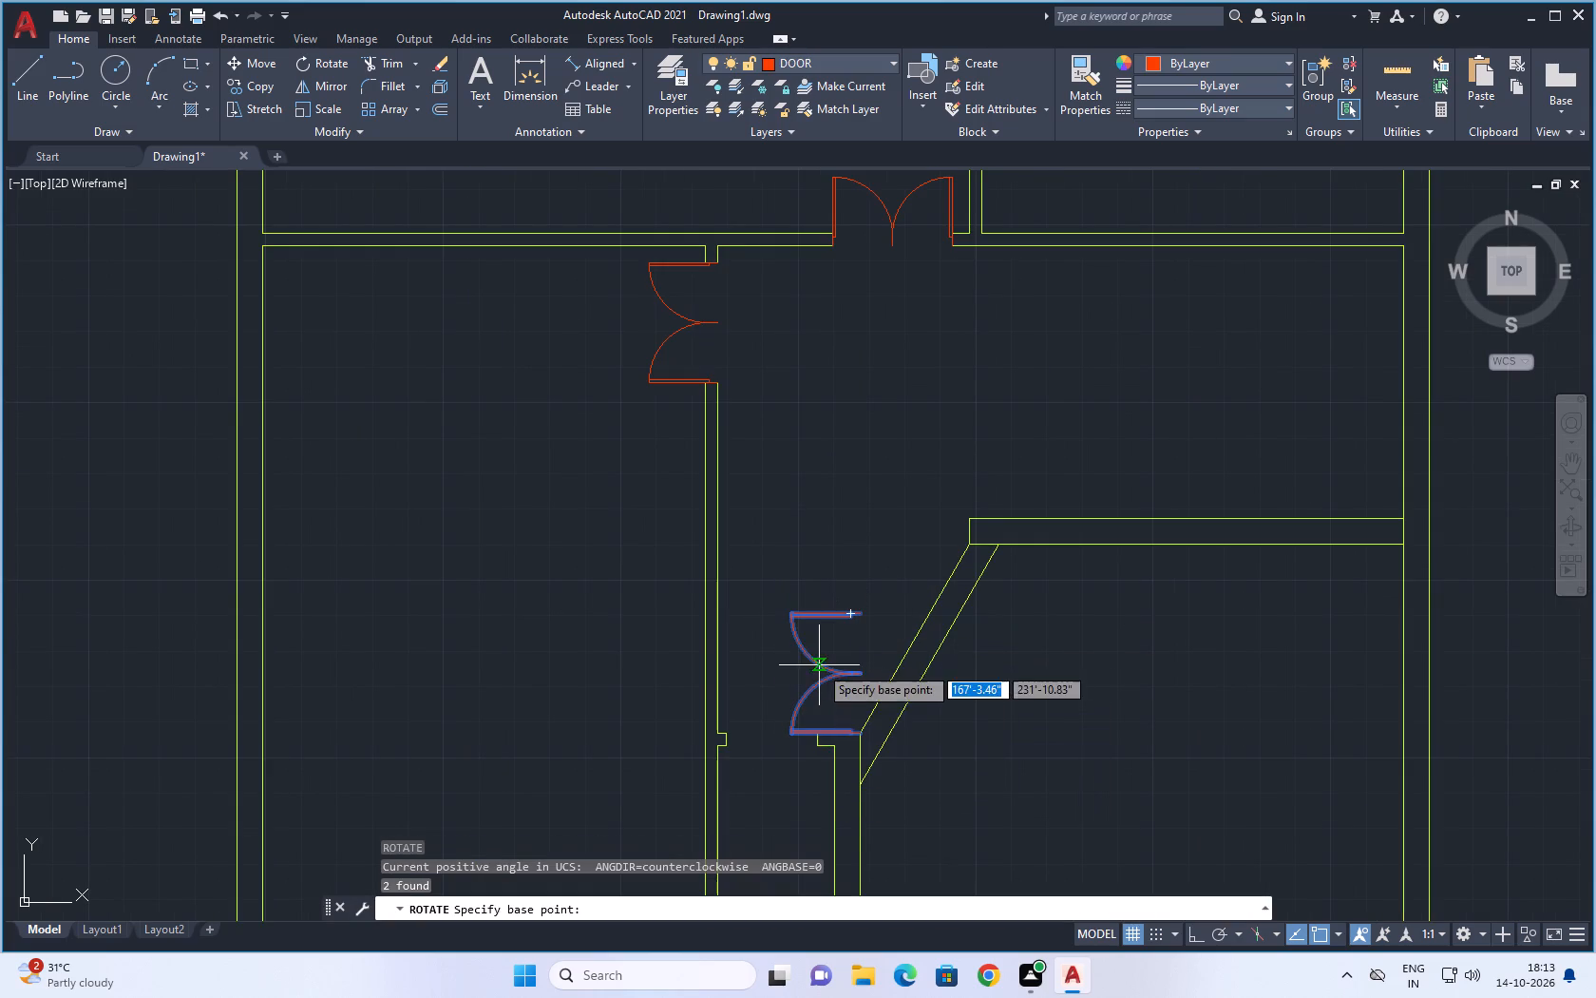
pyautogui.click(864, 616)
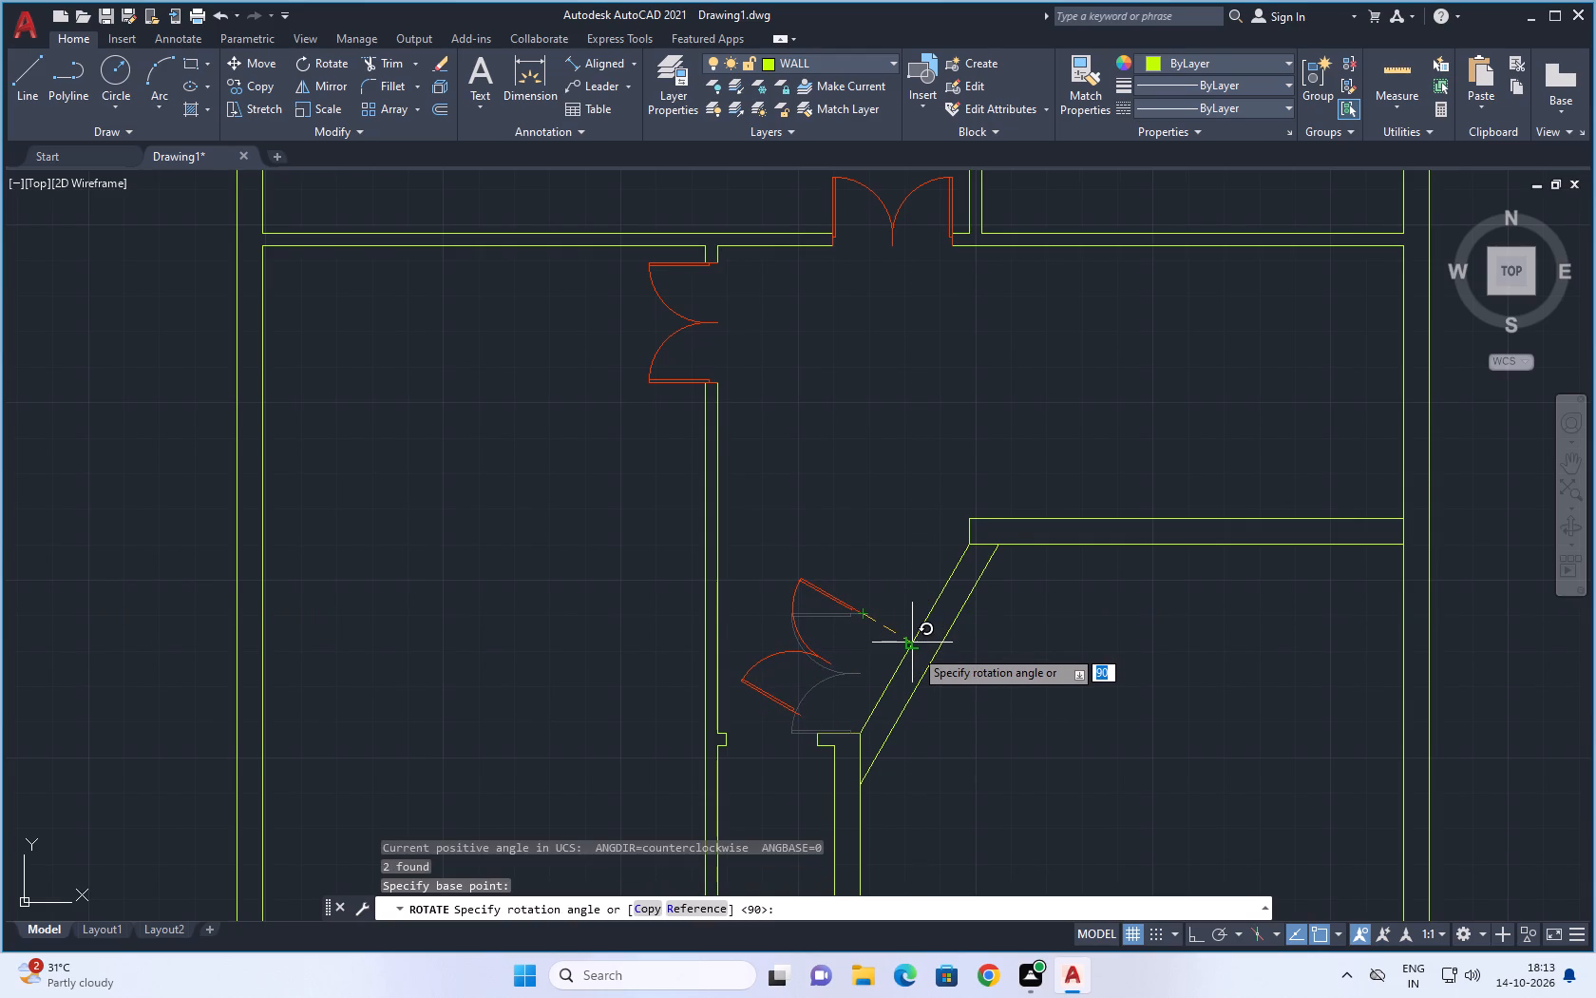
pyautogui.click(914, 648)
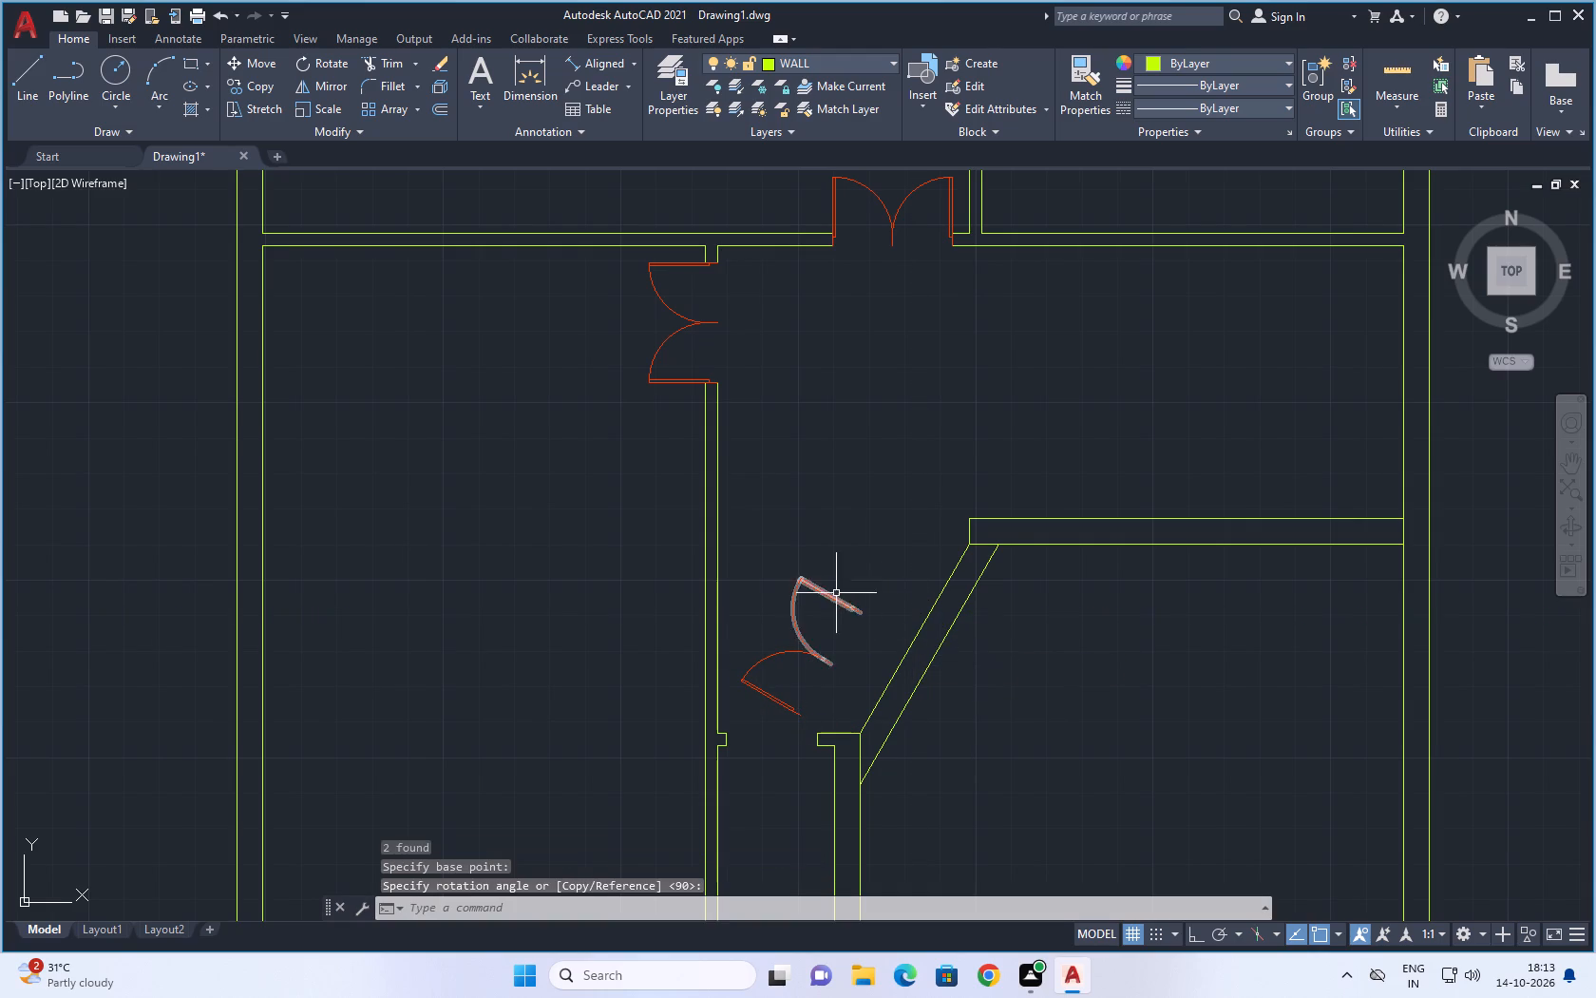
# Move the rotated double door by its upper hinge end onto the inner face of the diagonal wall, near the wall's upper end.
pyautogui.click(848, 566)
pyautogui.click(766, 687)
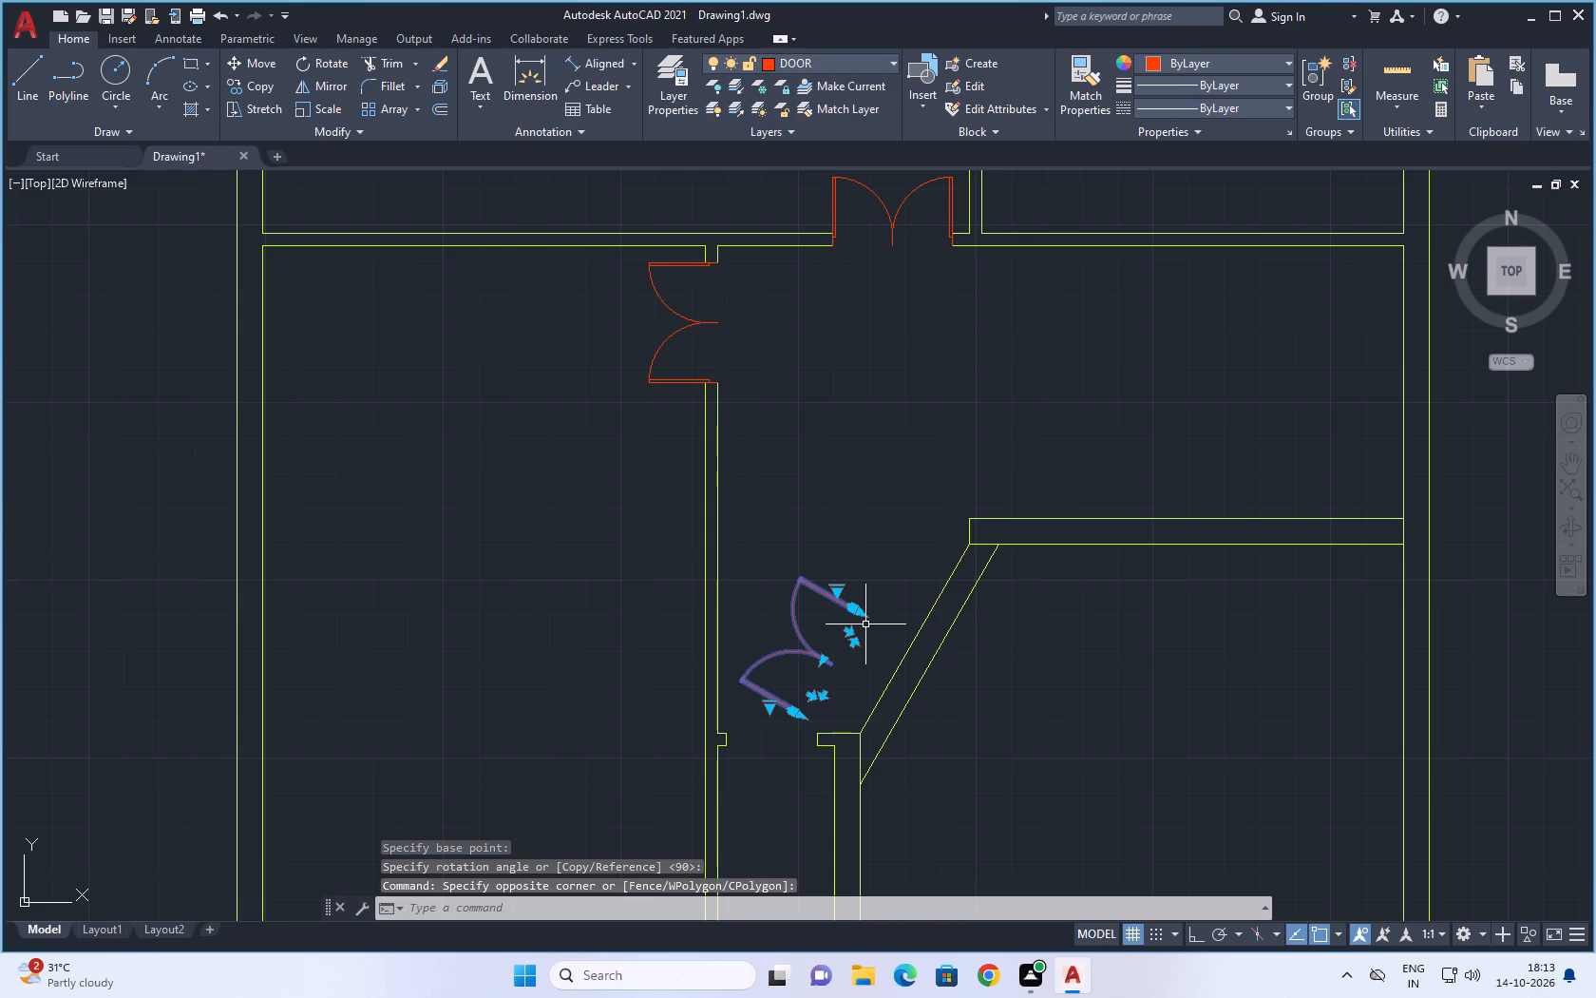
pyautogui.press('m')
pyautogui.press('space')
pyautogui.scroll(1, 866, 643)
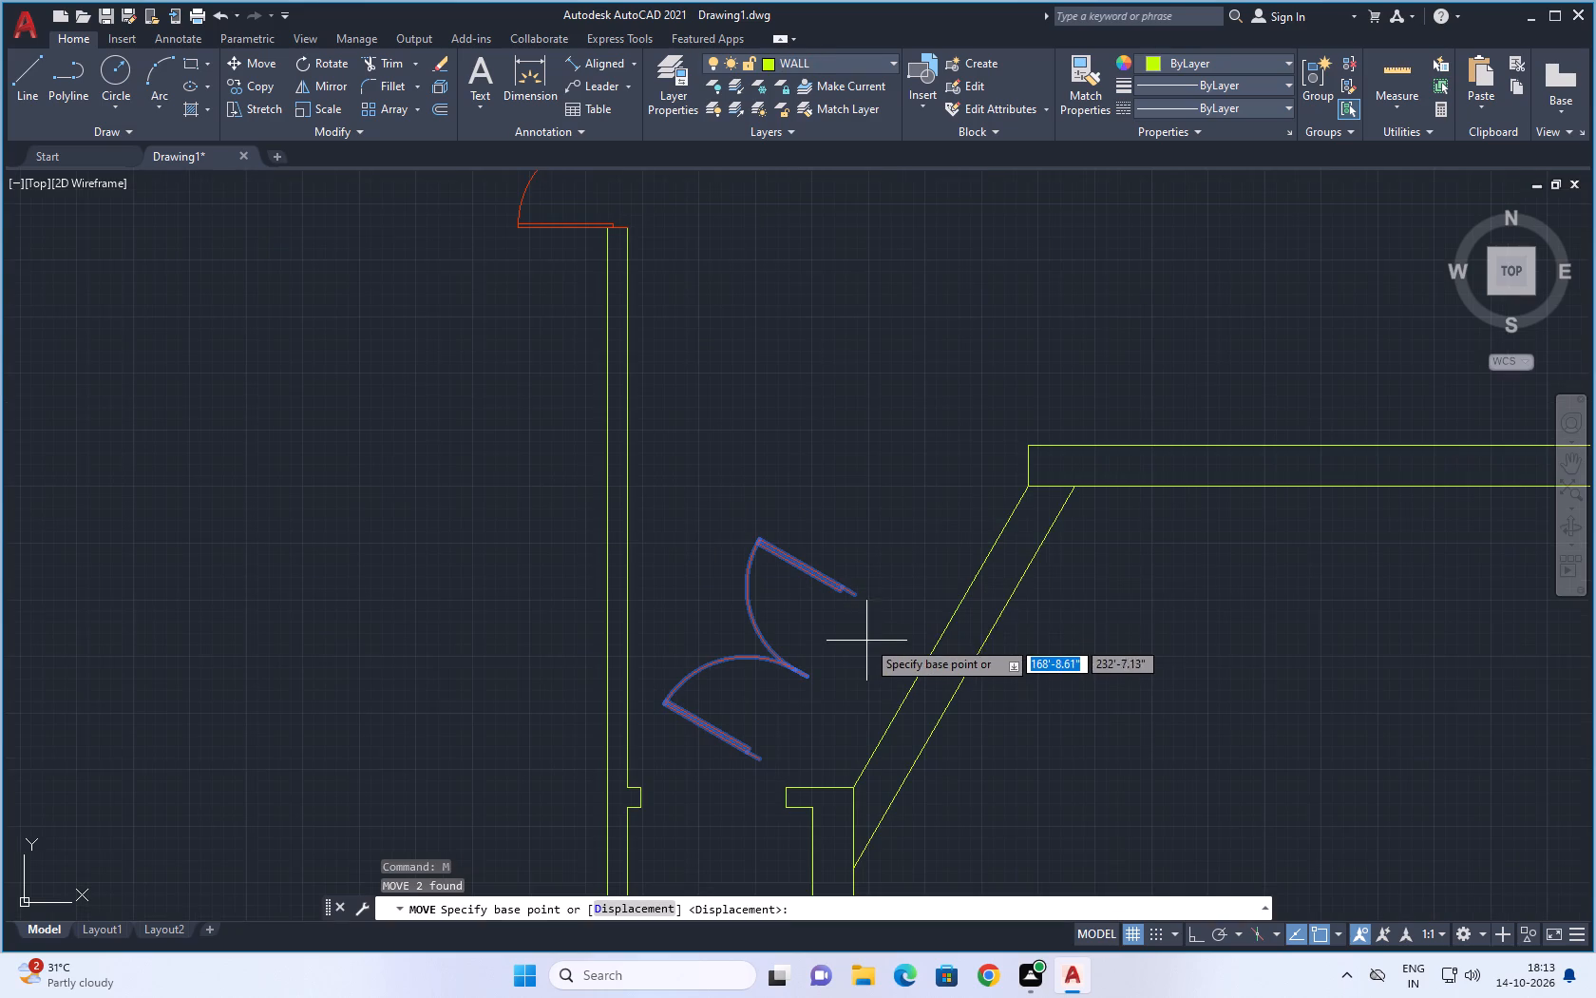
pyautogui.click(860, 593)
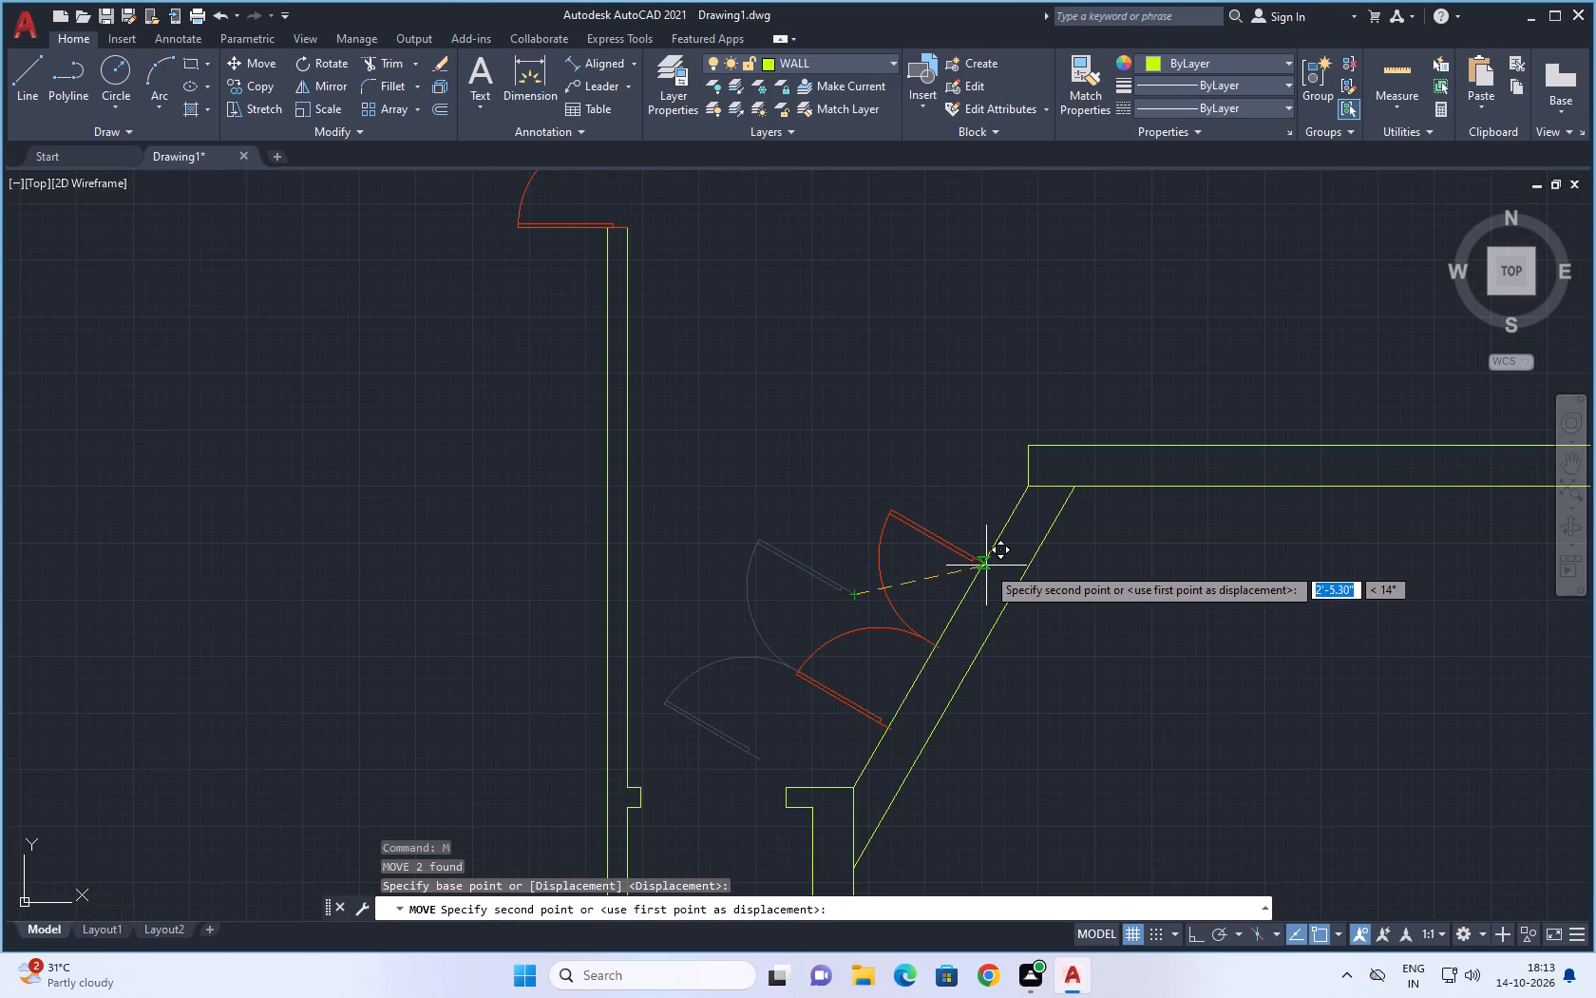
pyautogui.scroll(2, 986, 566)
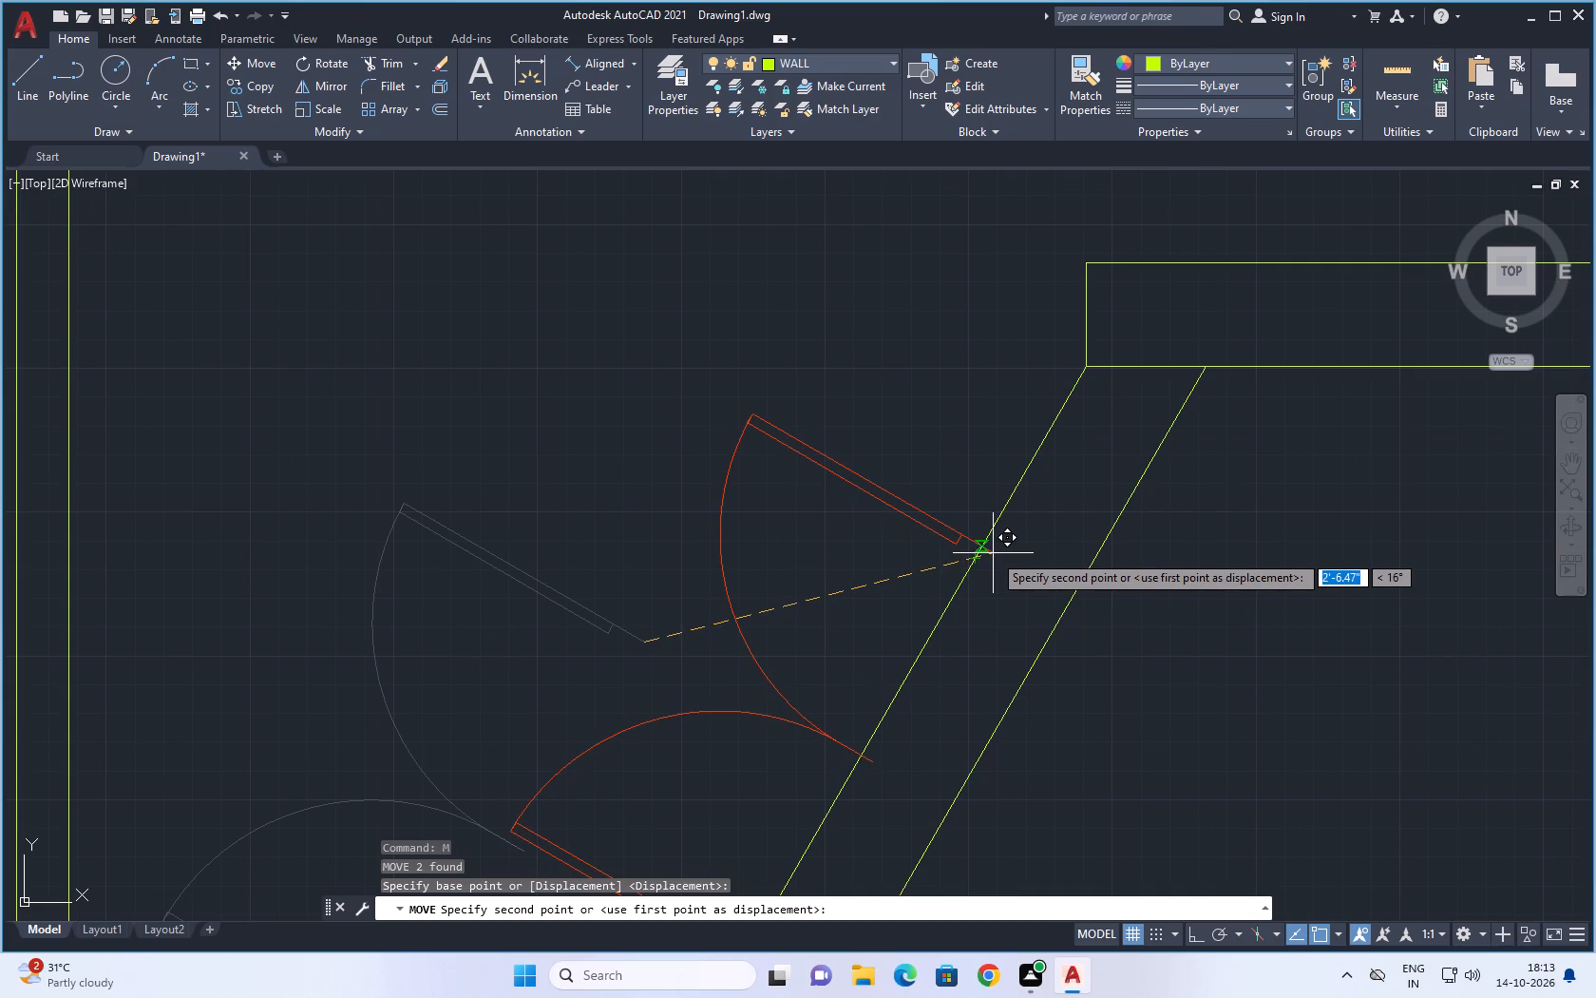
pyautogui.click(985, 545)
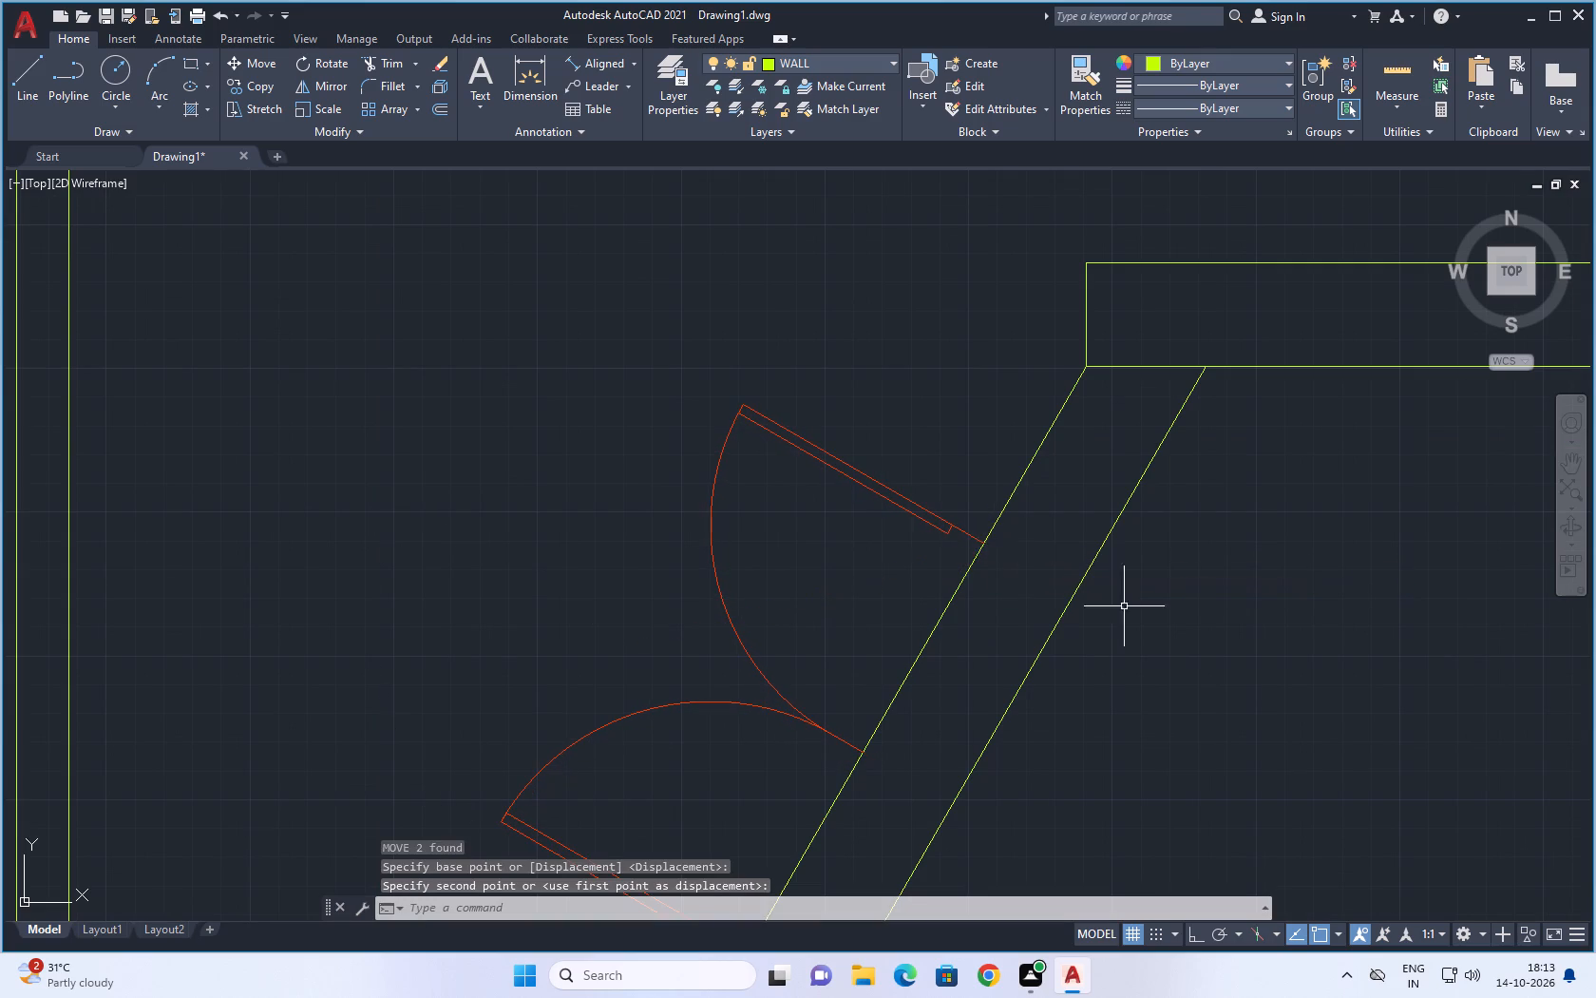
# Examine closely how the lower leaf of the moved double door meets the diagonal wall's inner face.
pyautogui.scroll(-3, 1134, 615)
pyautogui.moveTo(1170, 653); pyautogui.dragTo(1103, 561, button='middle')
pyautogui.scroll(4, 1042, 576)
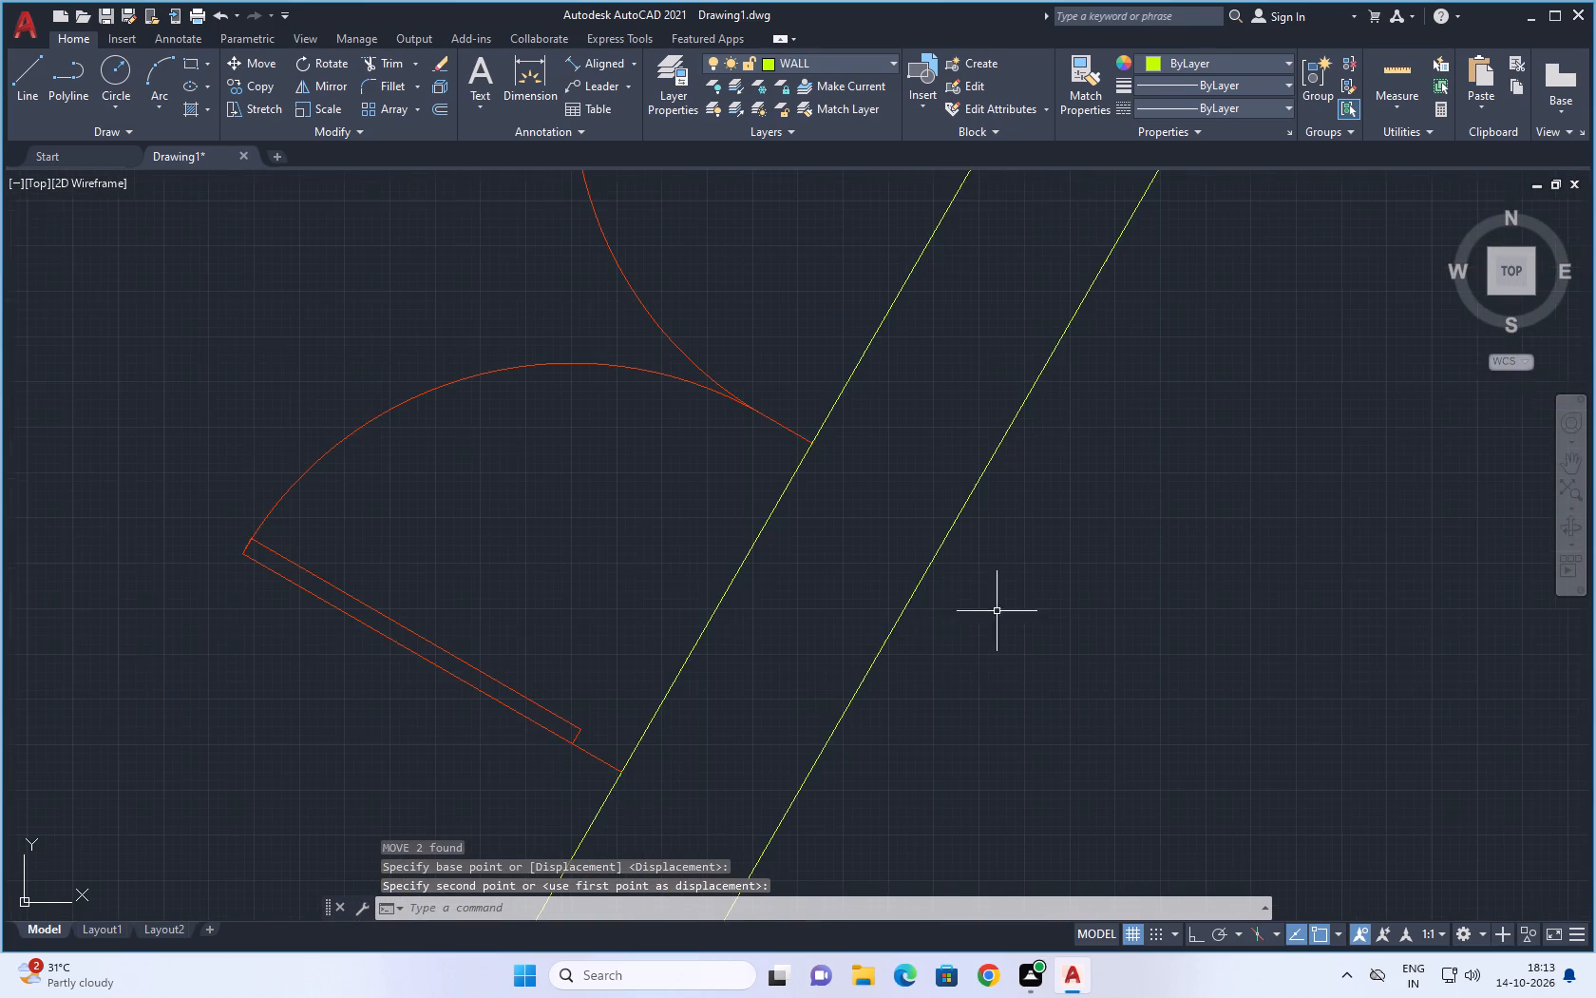
pyautogui.moveTo(567, 722); pyautogui.dragTo(594, 611, button='middle')
pyautogui.scroll(6, 634, 668)
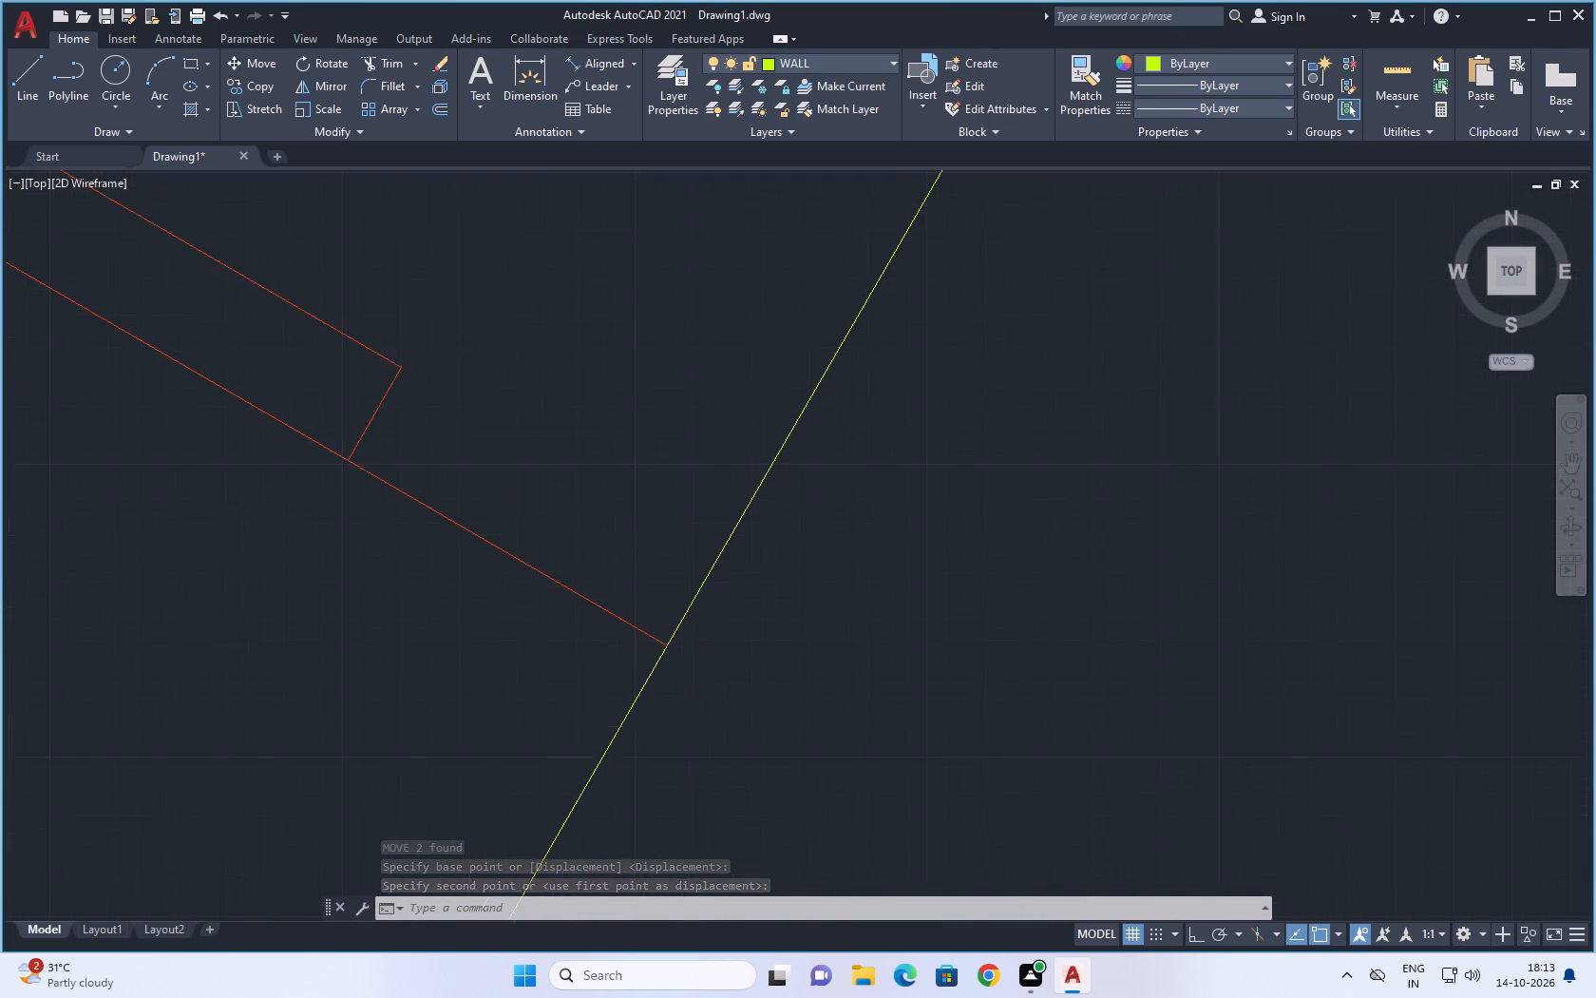
pyautogui.scroll(3, 678, 660)
pyautogui.scroll(4, 550, 568)
pyautogui.scroll(-2, 555, 562)
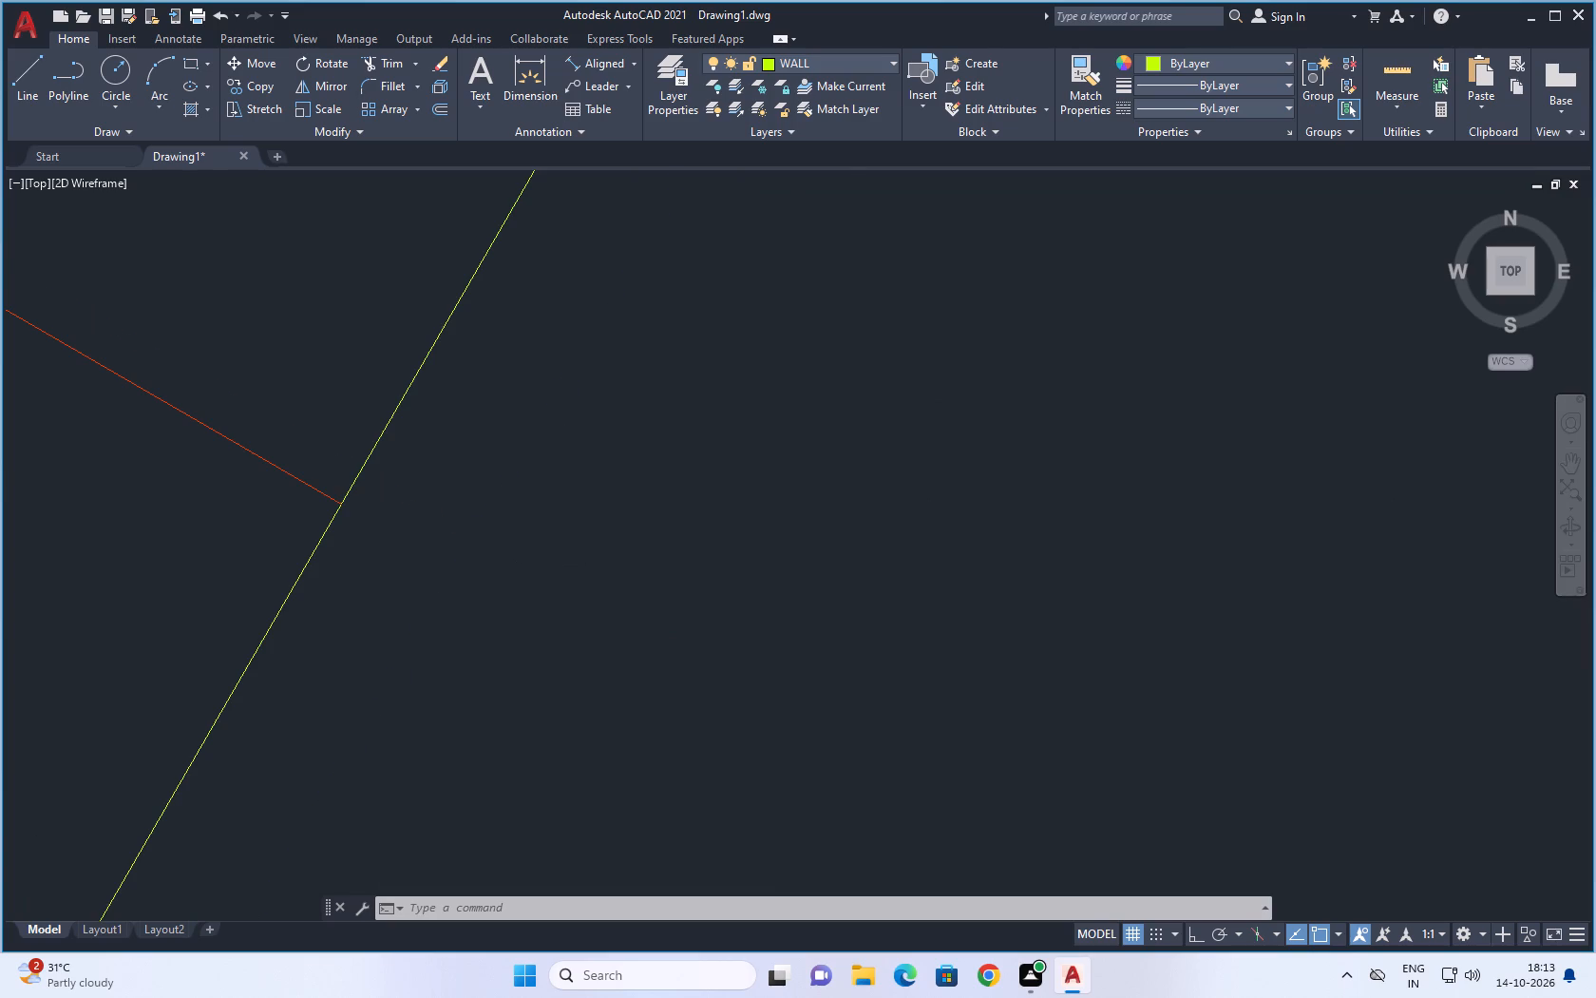
pyautogui.scroll(-16, 555, 562)
pyautogui.moveTo(899, 660); pyautogui.dragTo(883, 647, button='middle')
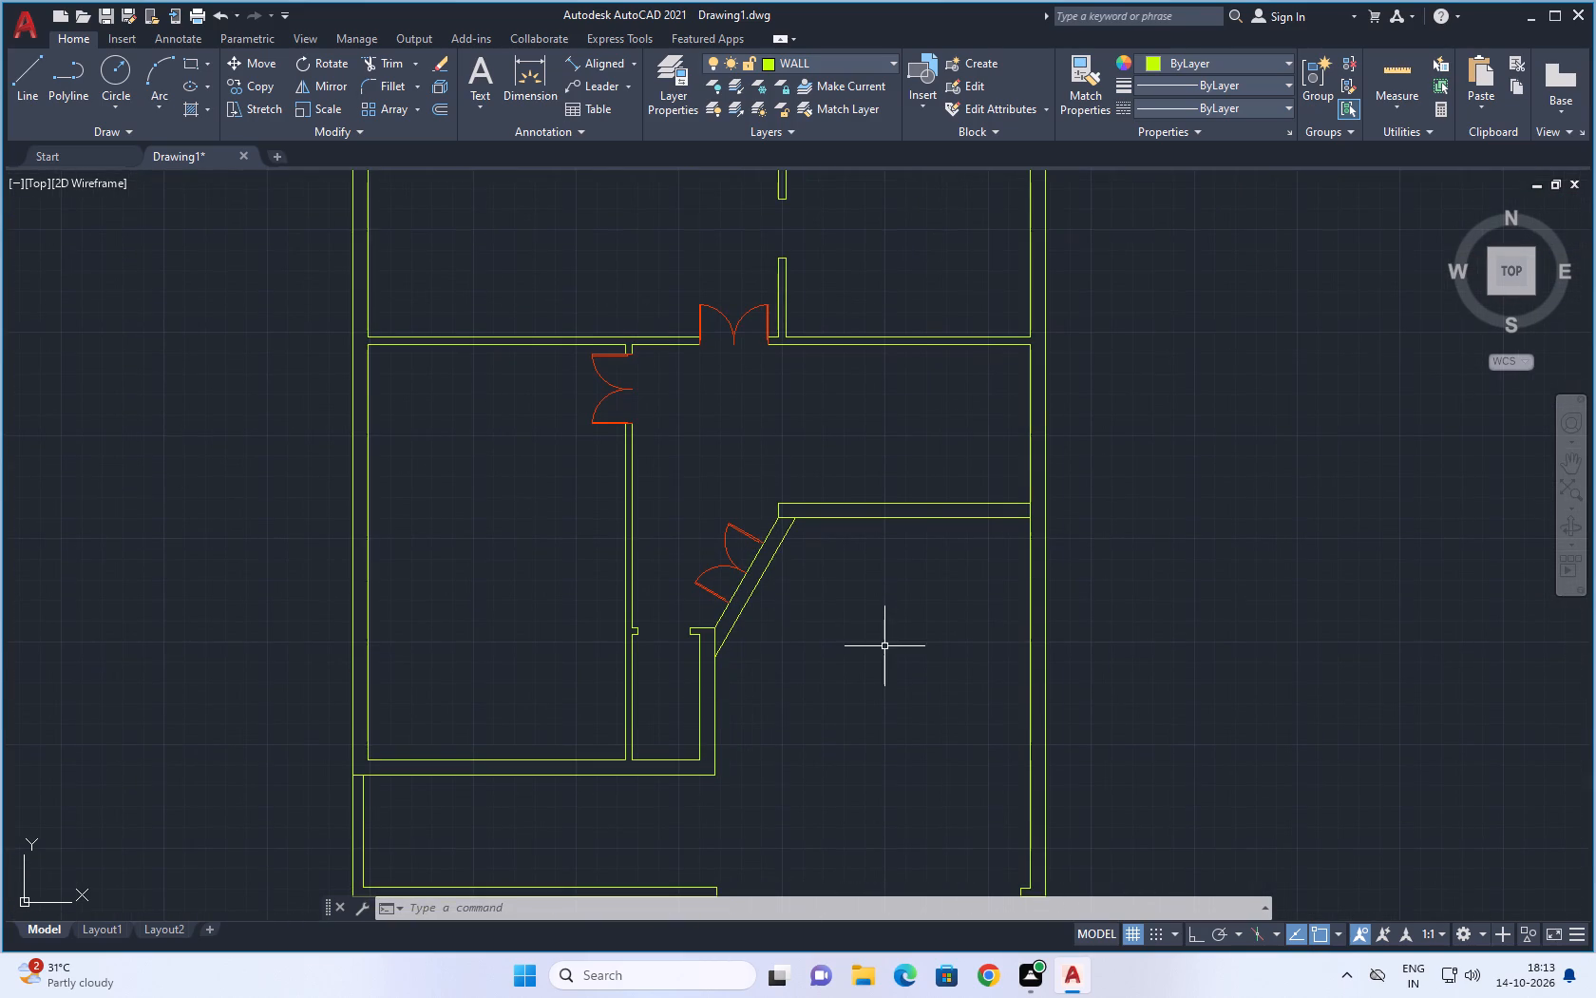
pyautogui.press('Escape')
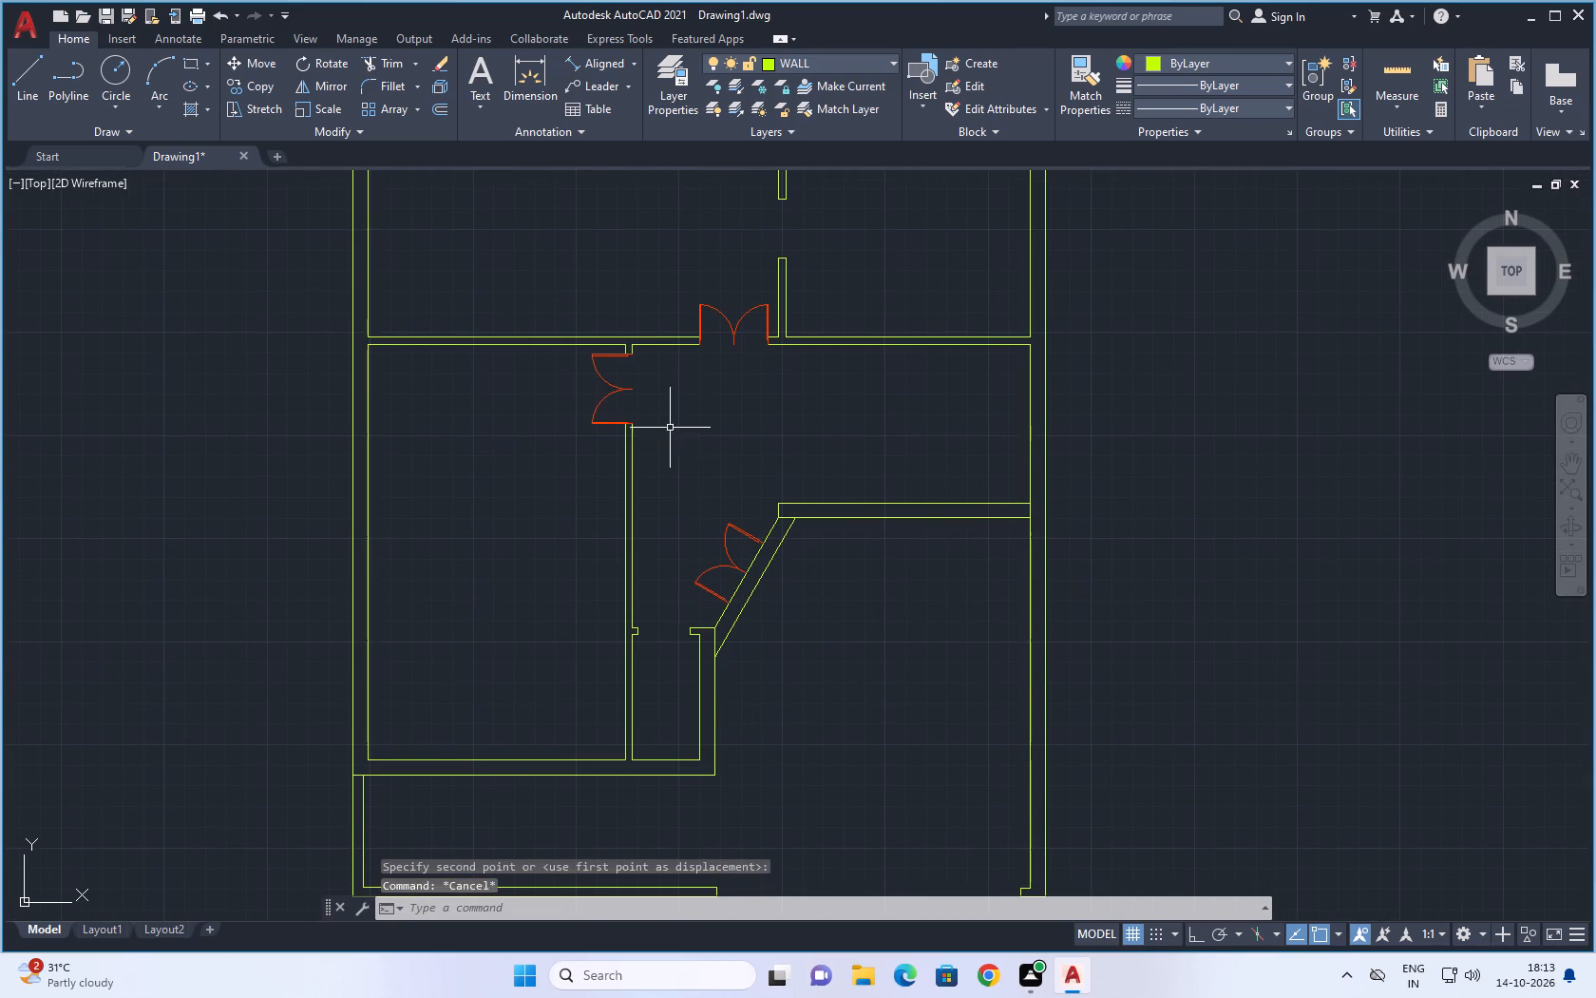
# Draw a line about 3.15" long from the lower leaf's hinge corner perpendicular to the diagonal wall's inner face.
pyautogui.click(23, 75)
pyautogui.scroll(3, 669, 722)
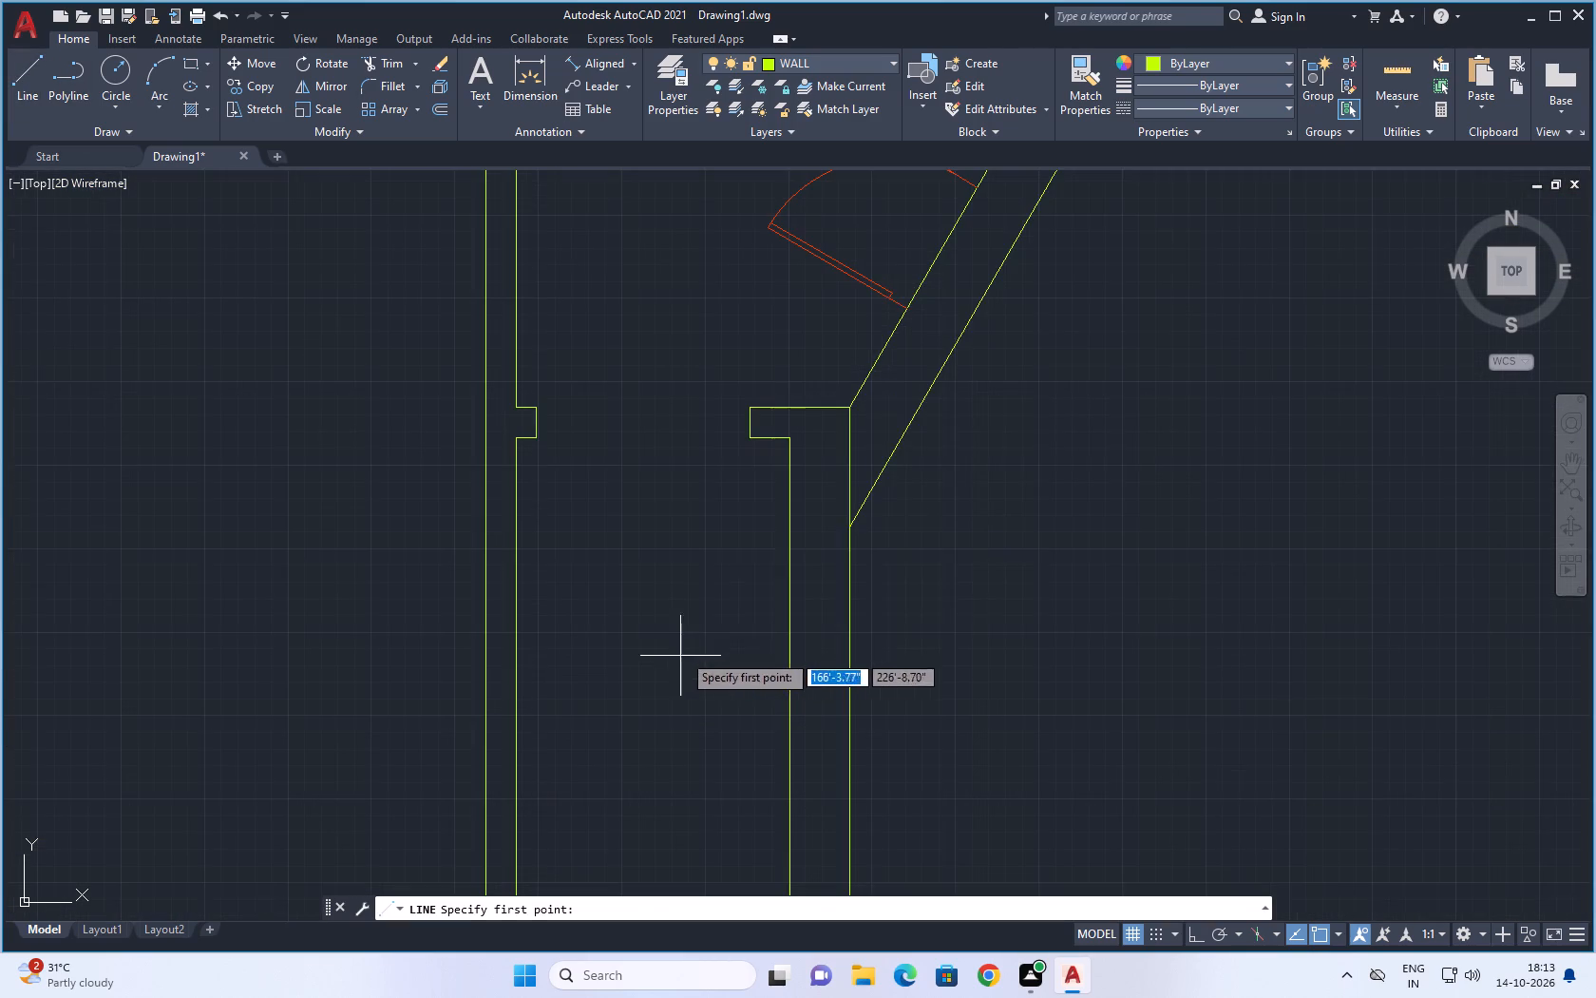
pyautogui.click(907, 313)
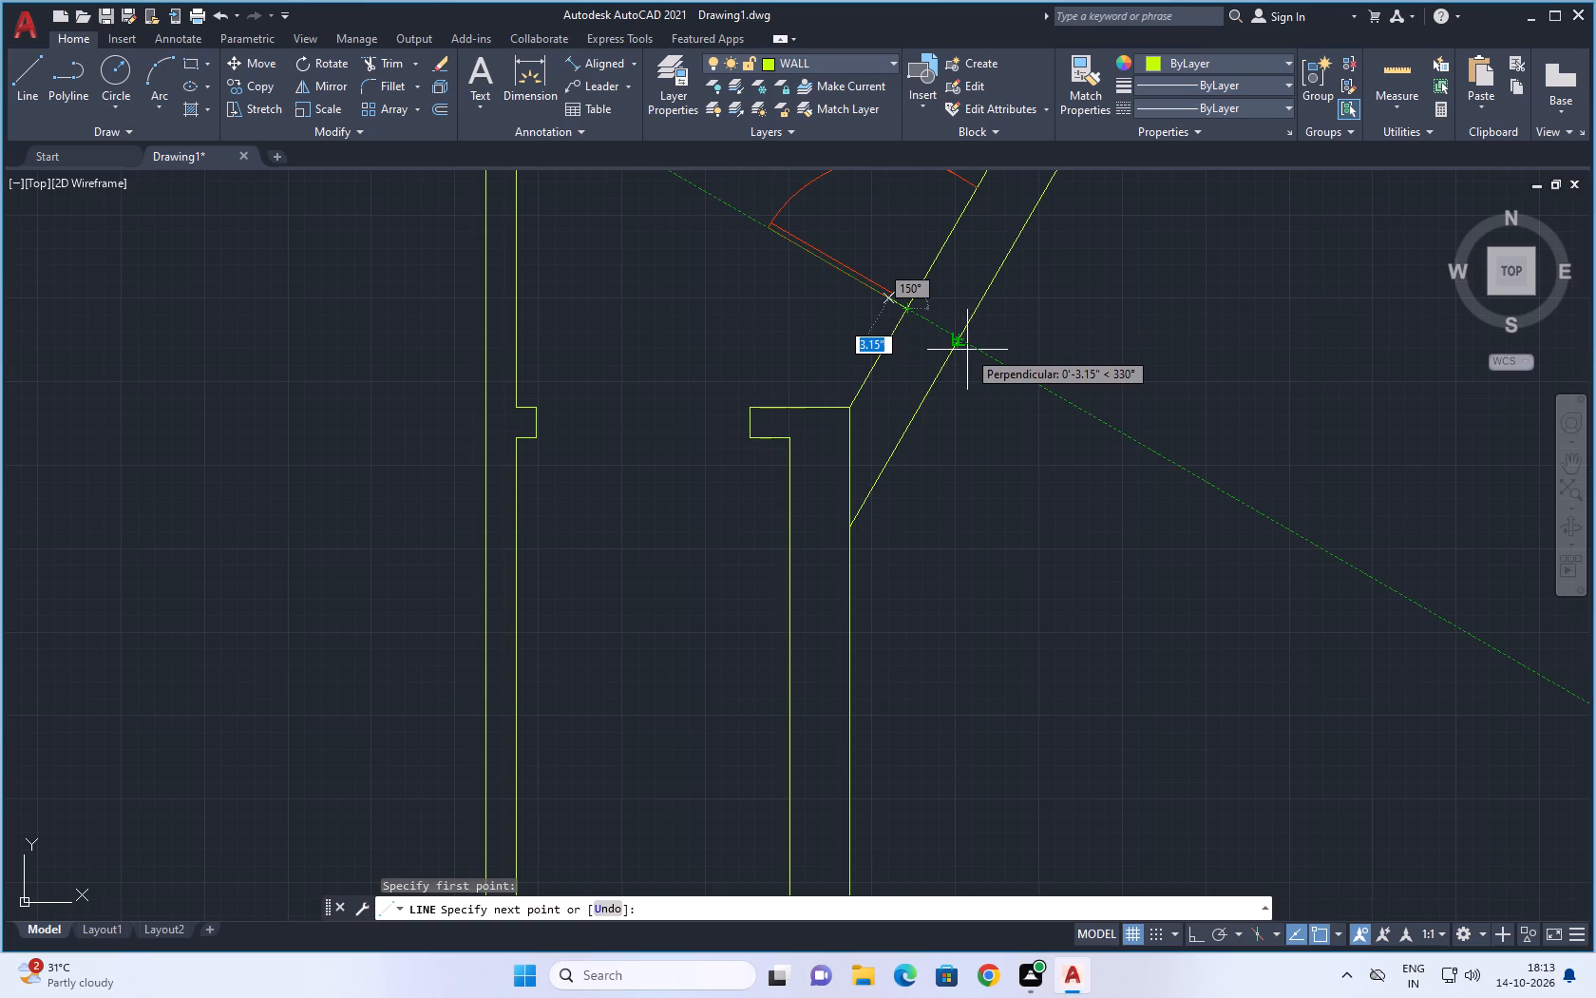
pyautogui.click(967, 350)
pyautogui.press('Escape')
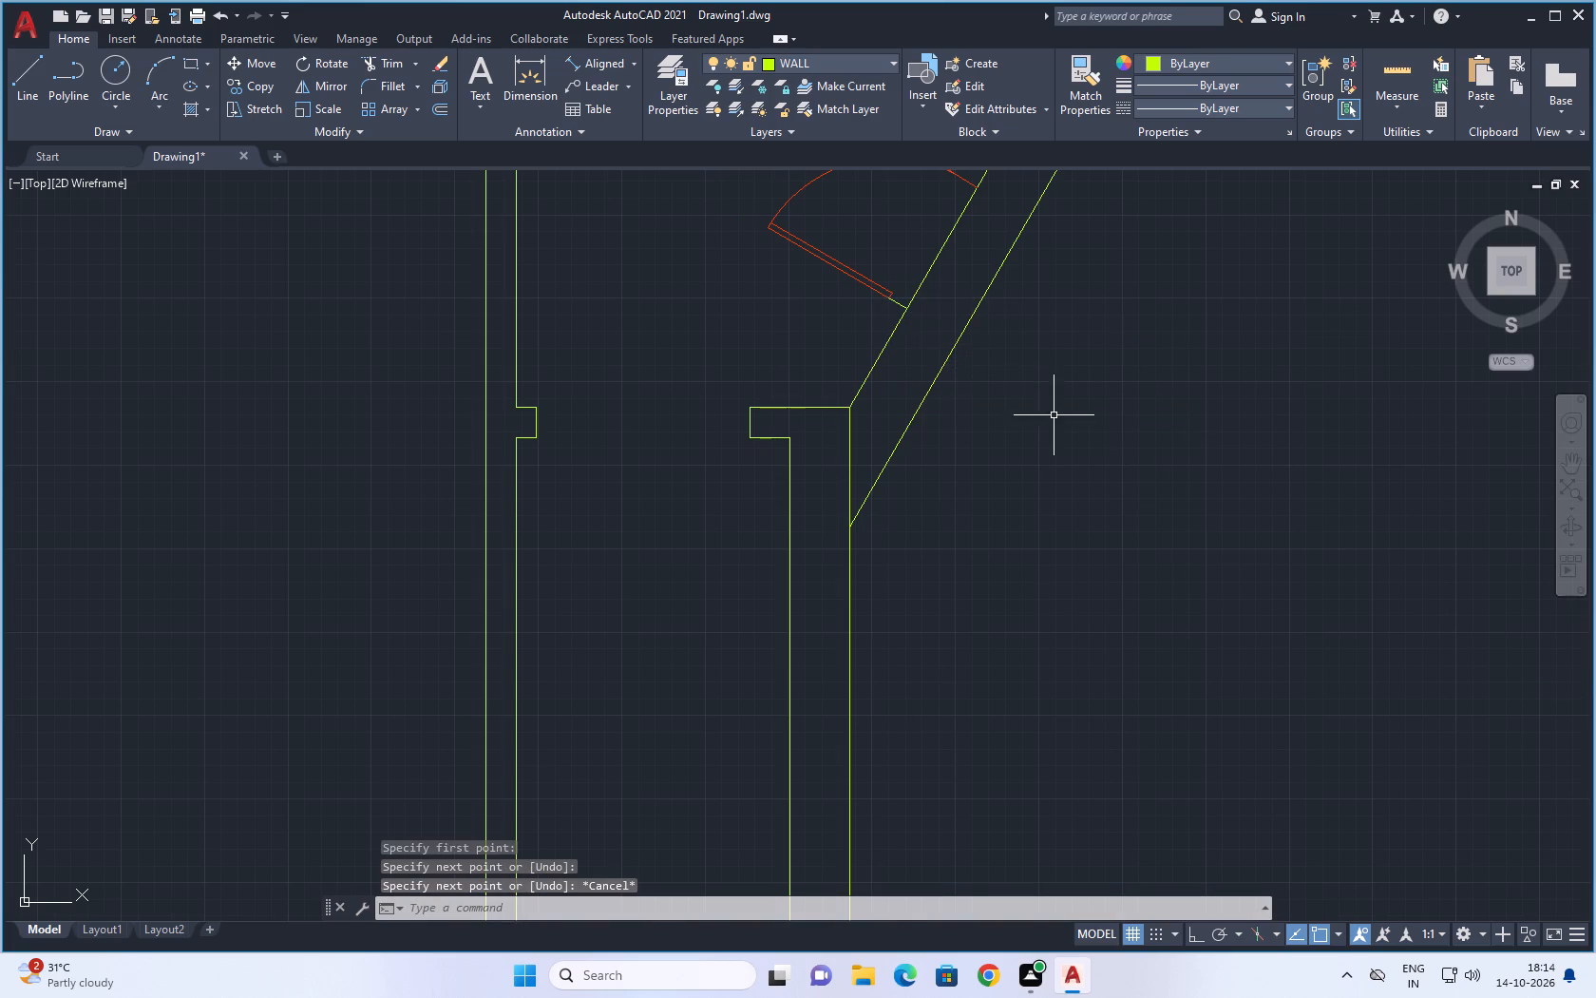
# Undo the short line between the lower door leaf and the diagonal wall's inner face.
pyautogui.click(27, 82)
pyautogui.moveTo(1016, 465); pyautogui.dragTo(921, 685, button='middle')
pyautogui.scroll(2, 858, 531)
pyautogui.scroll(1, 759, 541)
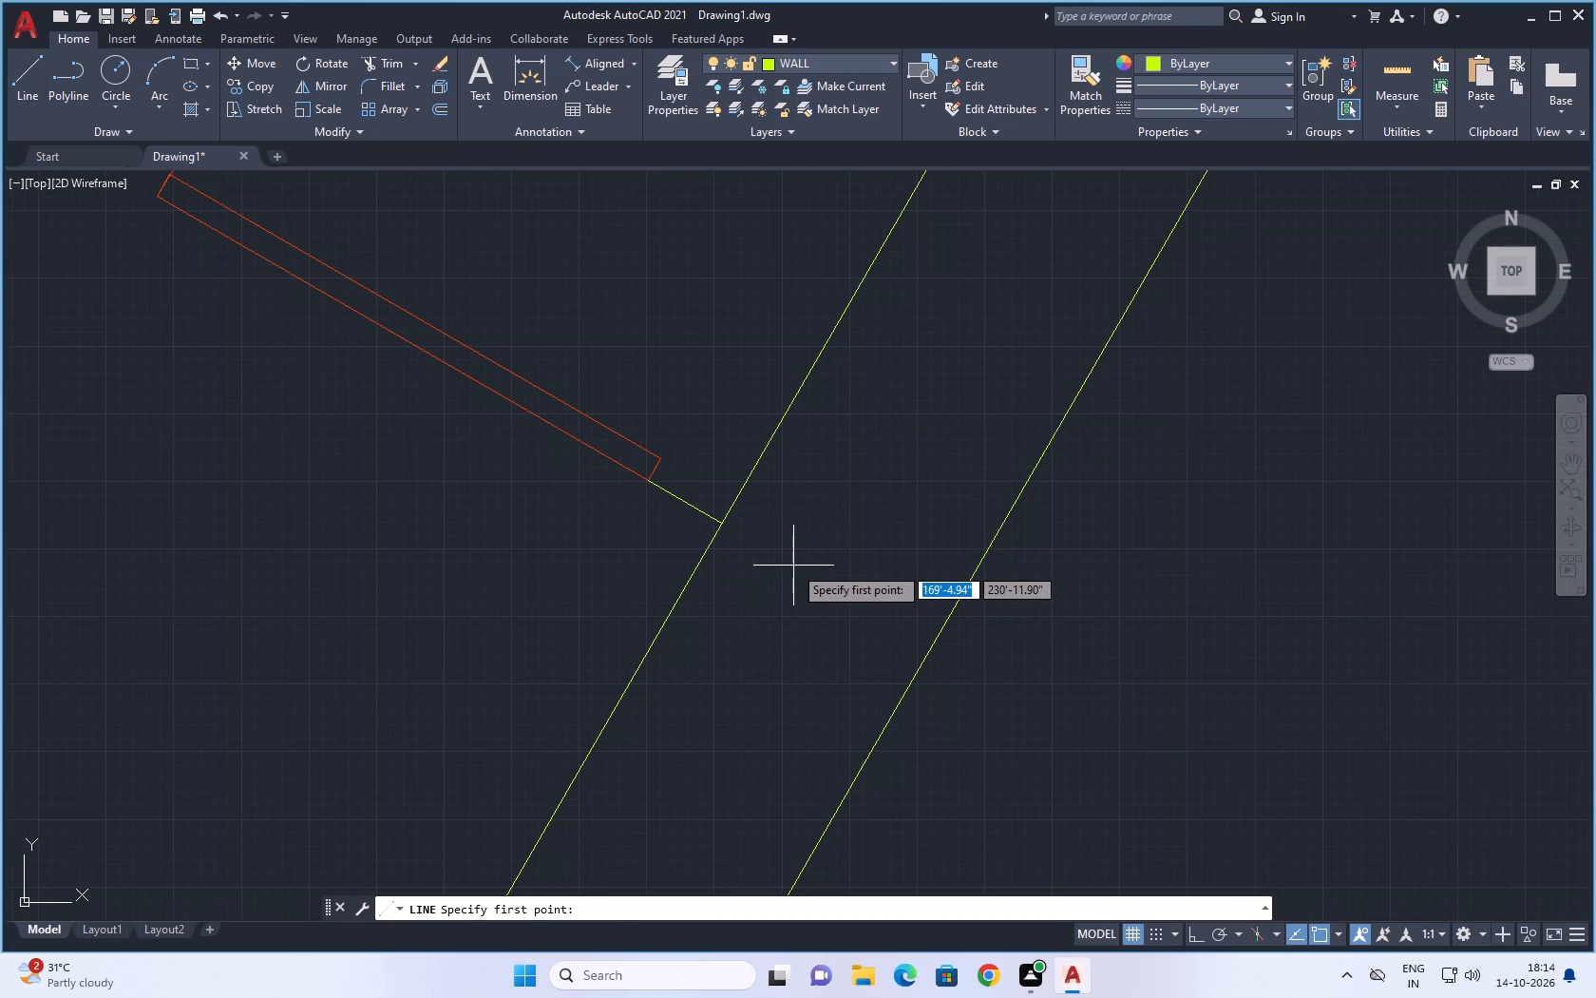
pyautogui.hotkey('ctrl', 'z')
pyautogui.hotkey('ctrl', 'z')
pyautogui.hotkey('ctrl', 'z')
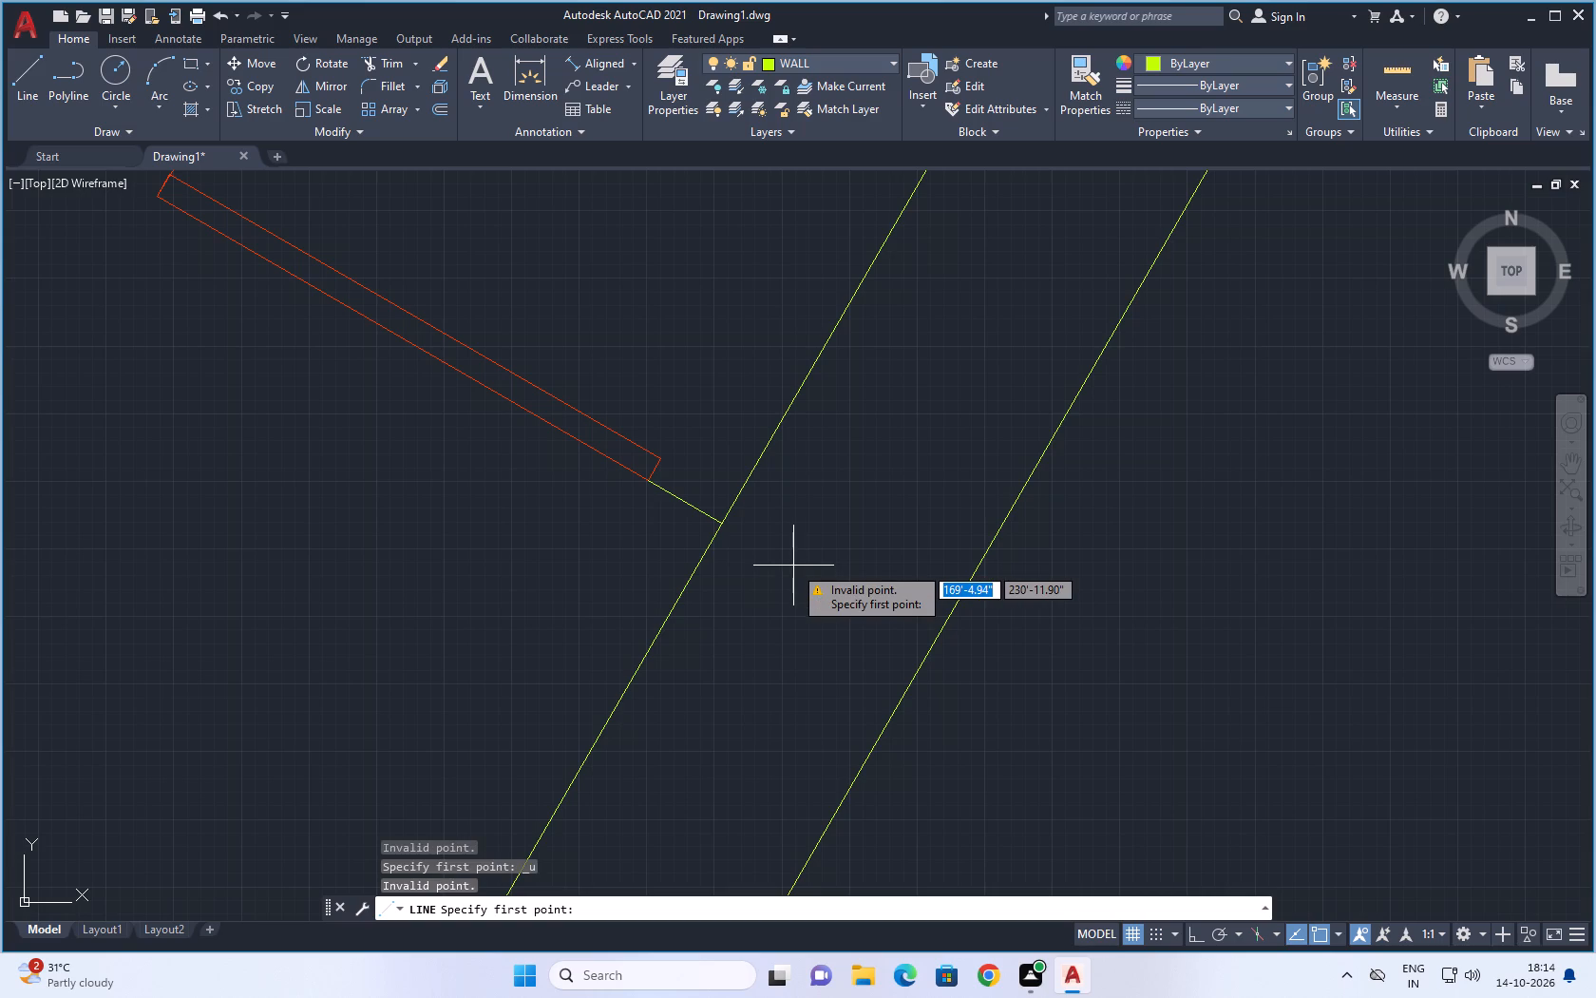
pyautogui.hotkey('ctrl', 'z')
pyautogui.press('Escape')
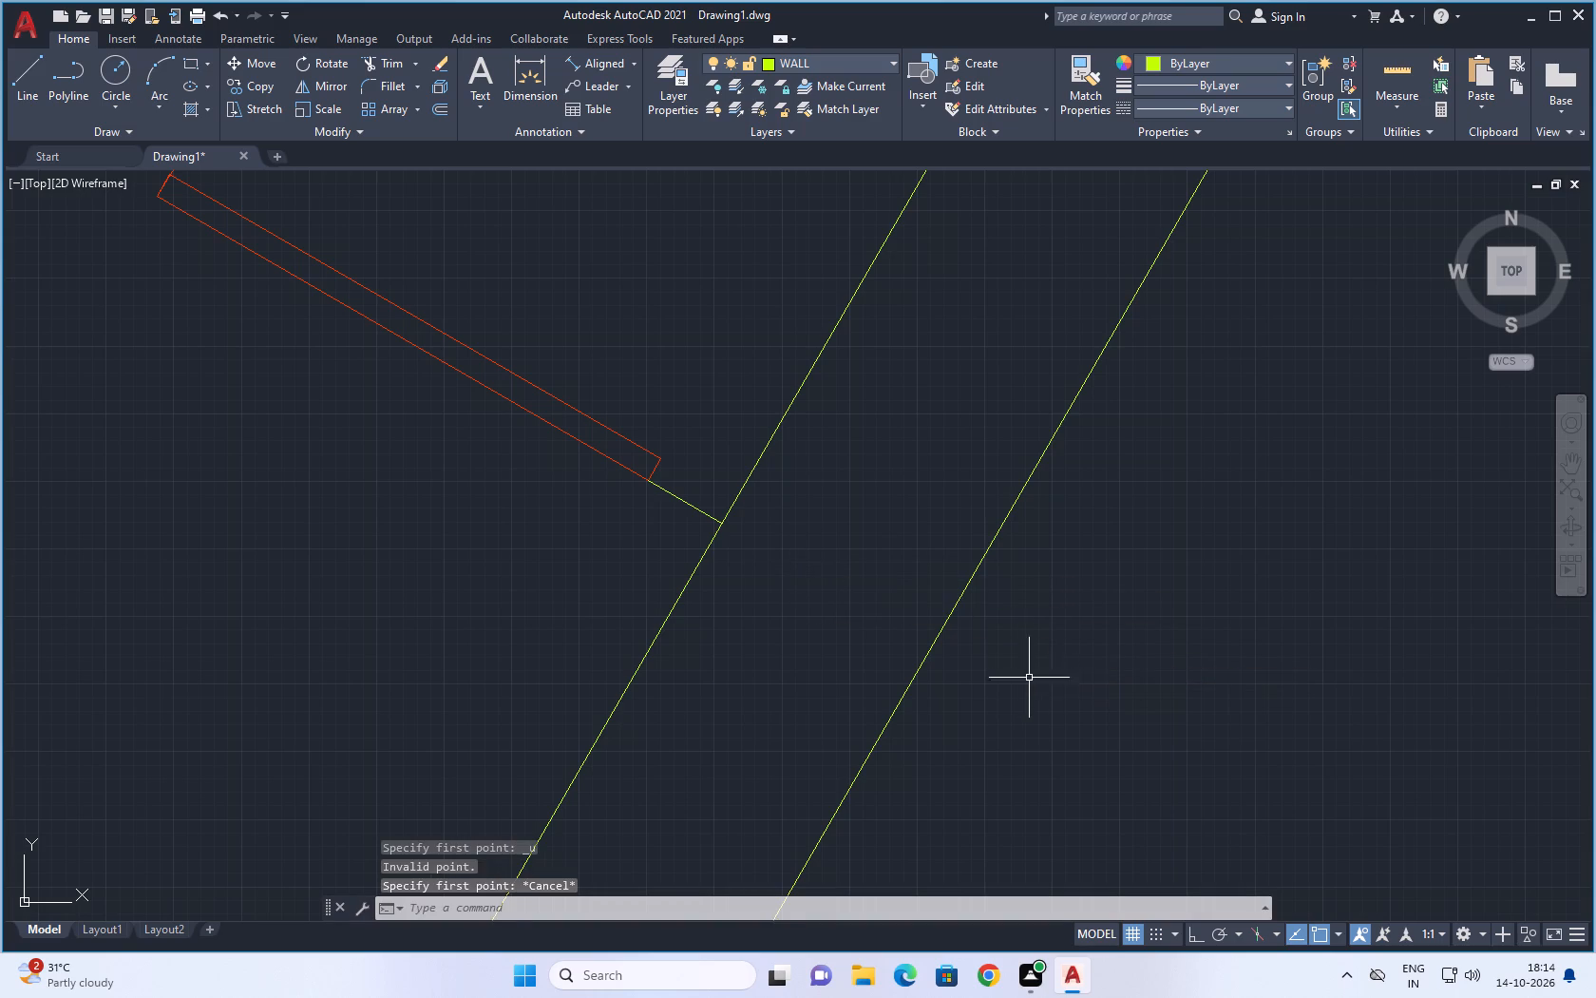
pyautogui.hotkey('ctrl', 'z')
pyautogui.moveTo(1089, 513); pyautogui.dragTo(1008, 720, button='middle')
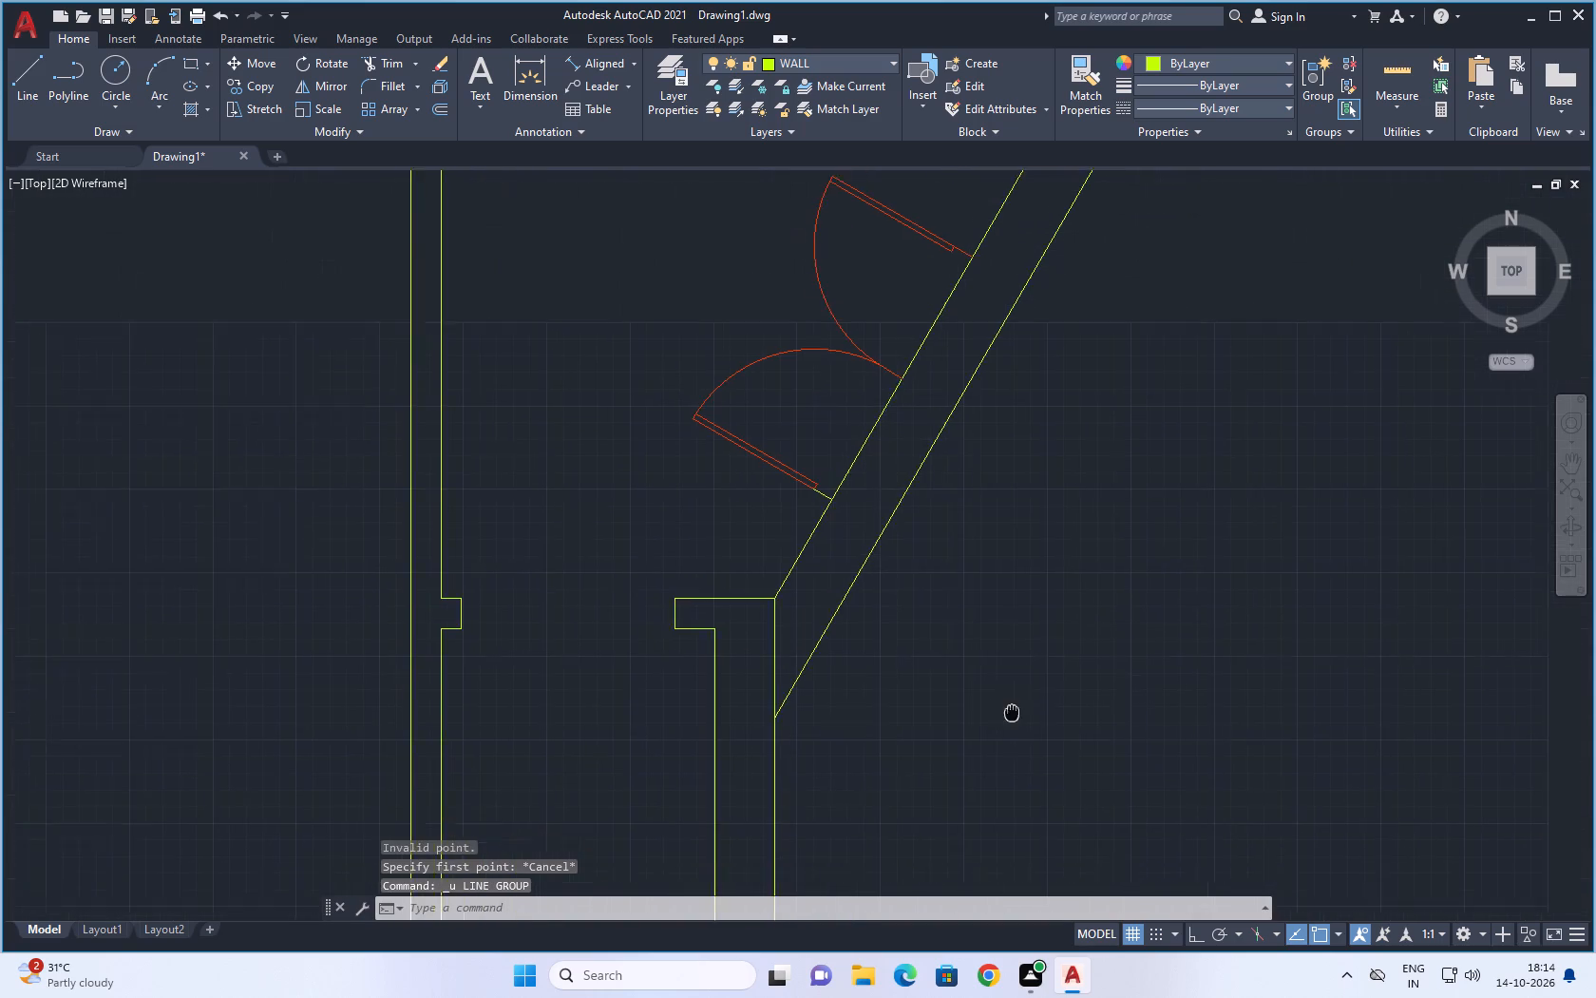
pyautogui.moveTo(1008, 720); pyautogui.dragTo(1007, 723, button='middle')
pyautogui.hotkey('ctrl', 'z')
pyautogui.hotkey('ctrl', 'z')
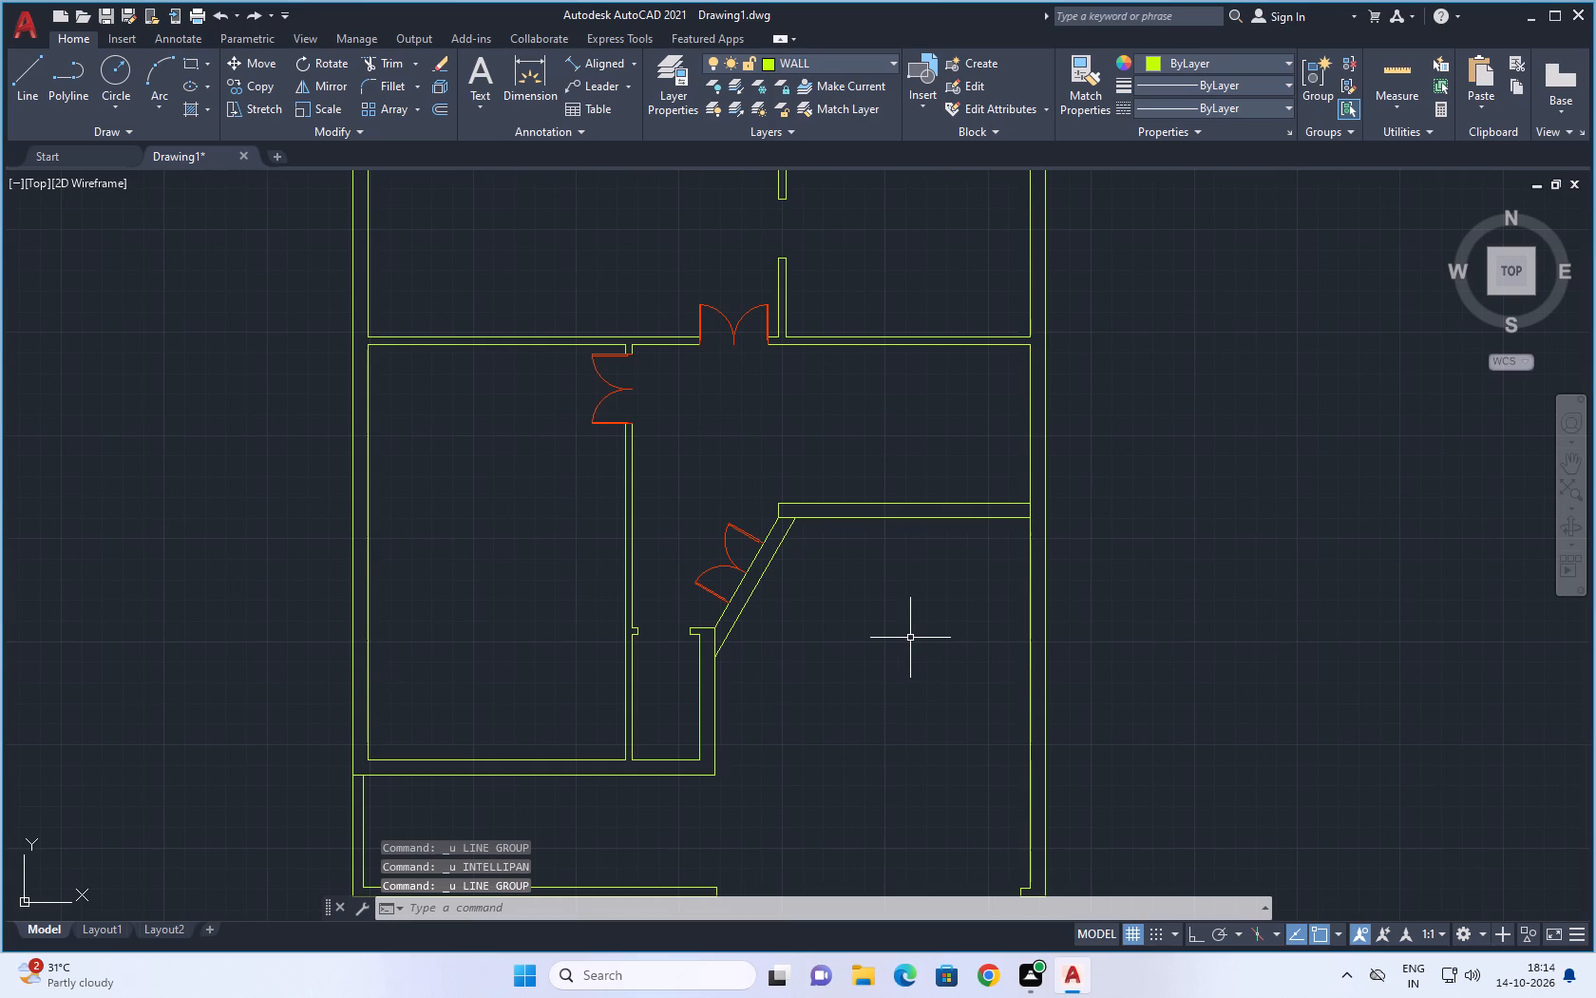
# Draw a 9" line across the diagonal wall's thickness, from the lower leaf's hinge end perpendicular to the outer face.
pyautogui.scroll(-1, 910, 638)
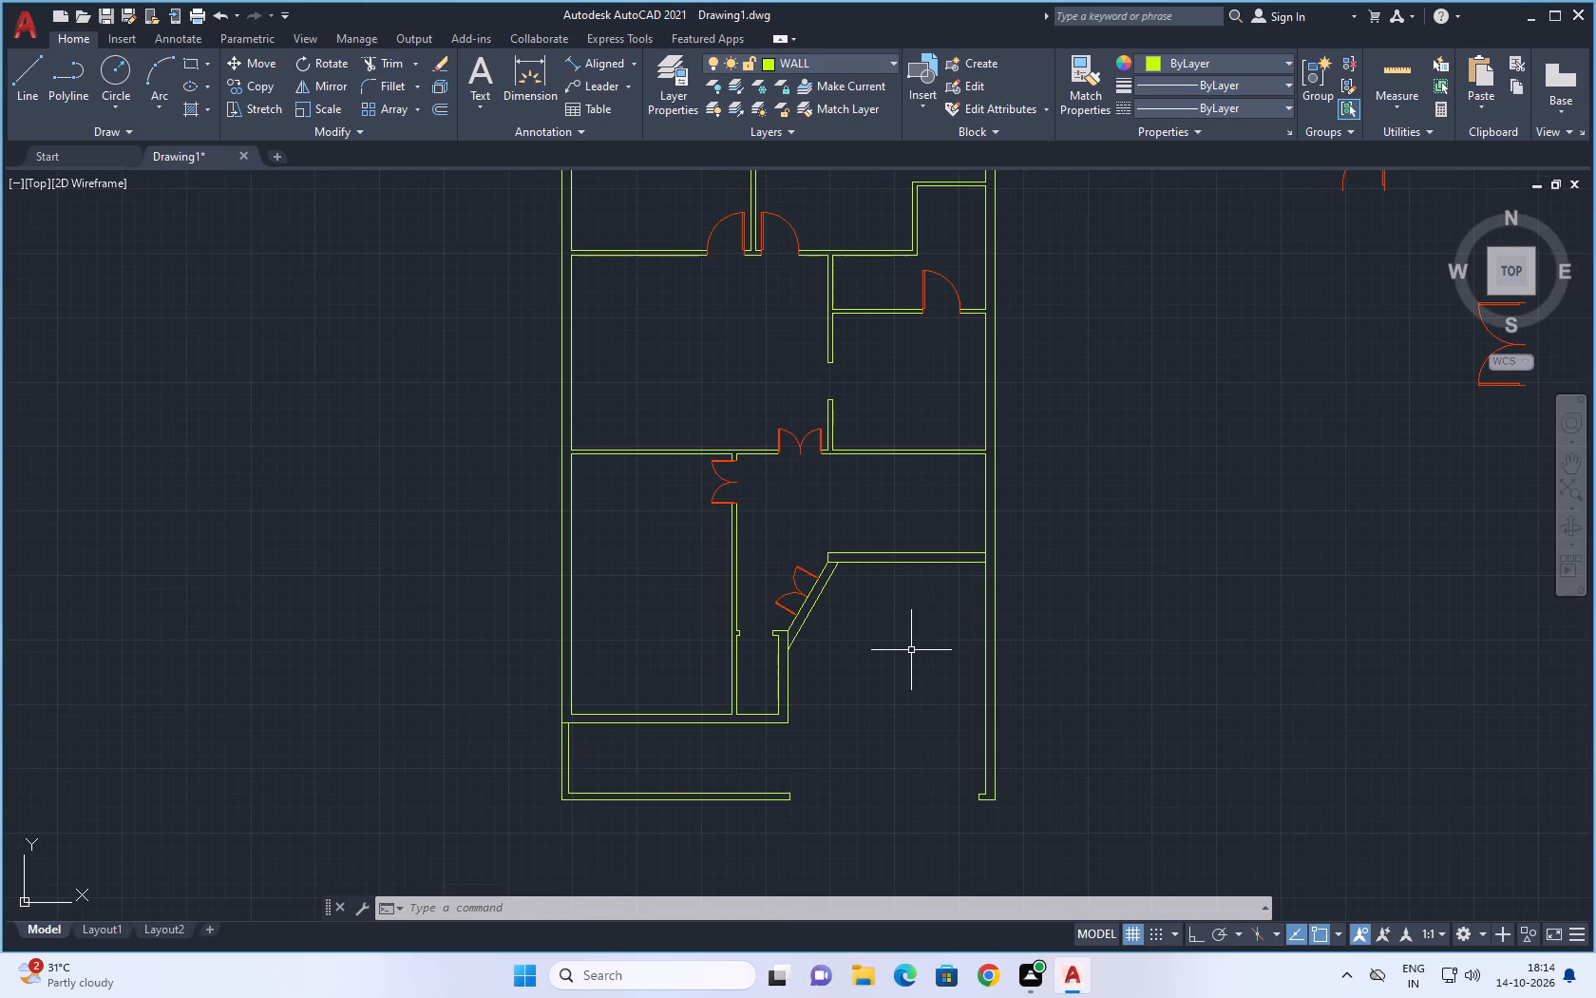
pyautogui.moveTo(901, 652); pyautogui.dragTo(900, 619, button='middle')
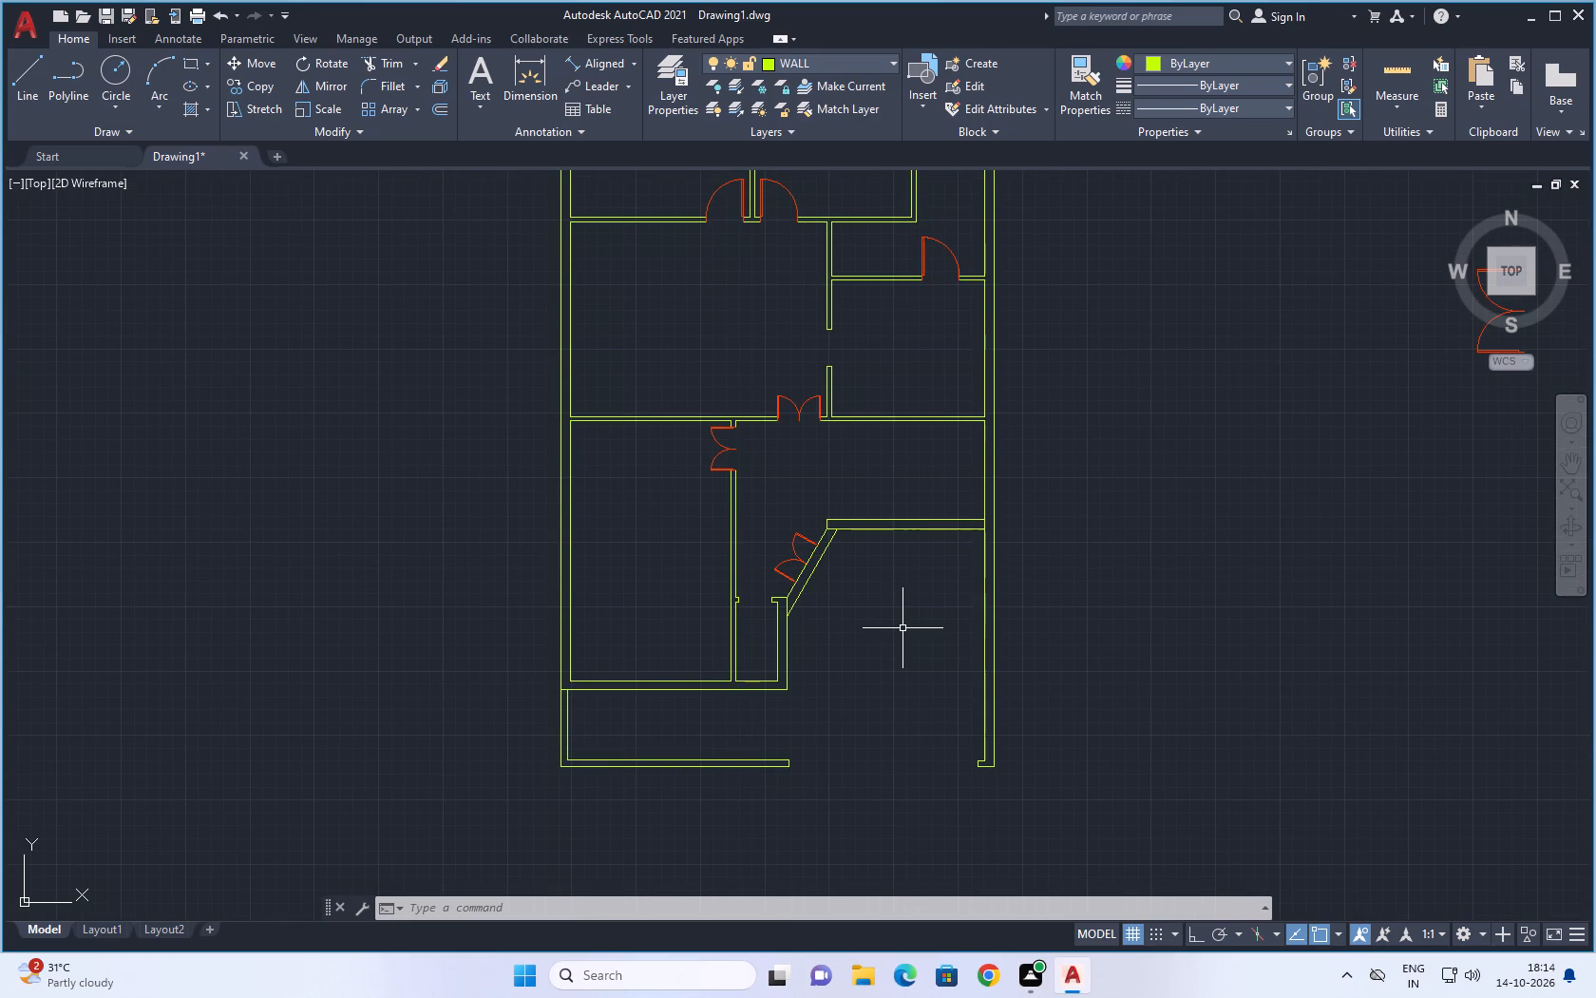
pyautogui.scroll(1, 902, 629)
pyautogui.moveTo(857, 575); pyautogui.dragTo(818, 657, button='middle')
pyautogui.click(26, 86)
pyautogui.scroll(1, 482, 729)
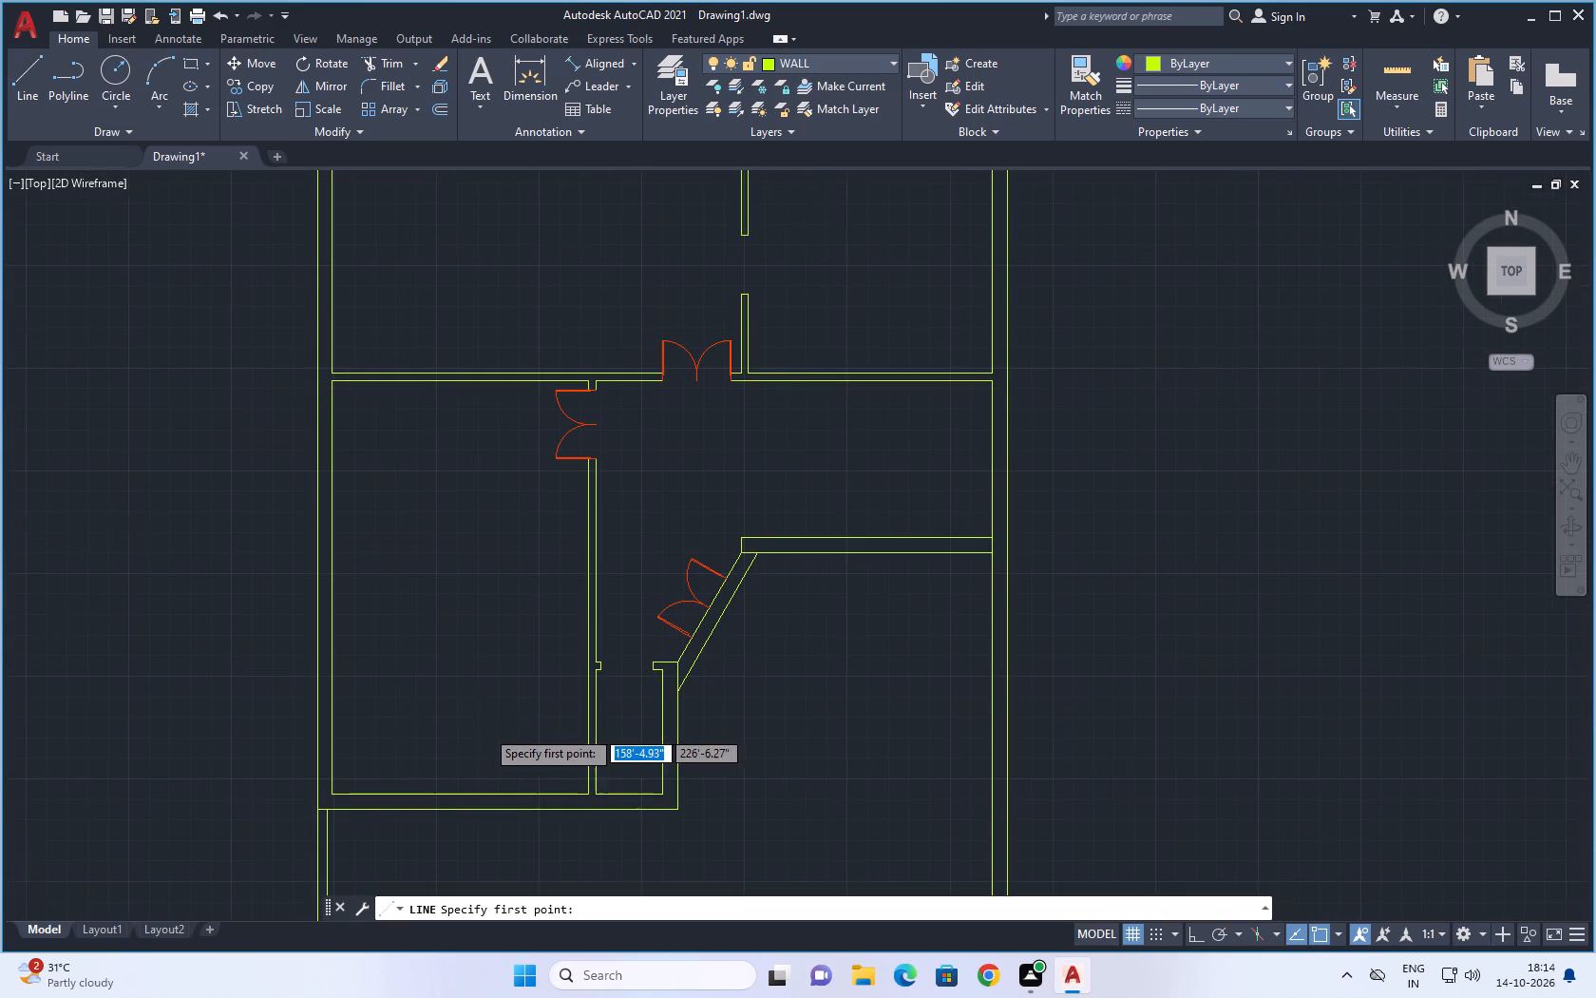
pyautogui.scroll(1, 487, 729)
pyautogui.scroll(1, 982, 693)
pyautogui.moveTo(1078, 669); pyautogui.dragTo(781, 913, button='middle')
pyautogui.scroll(2, 731, 642)
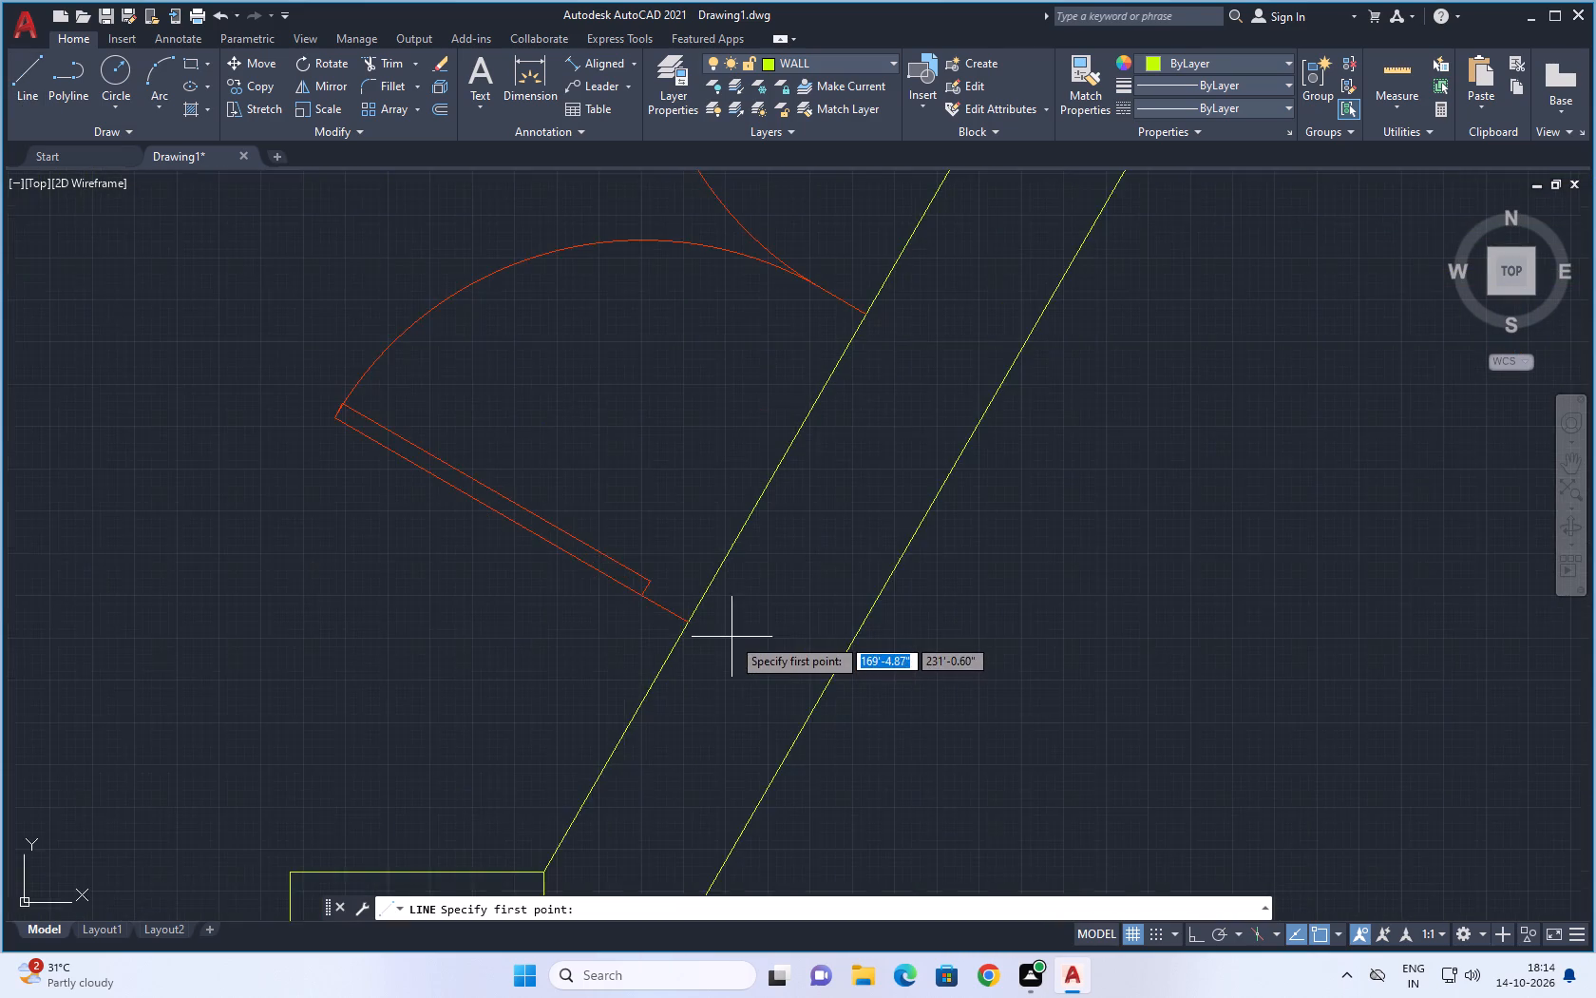
pyautogui.scroll(5, 731, 633)
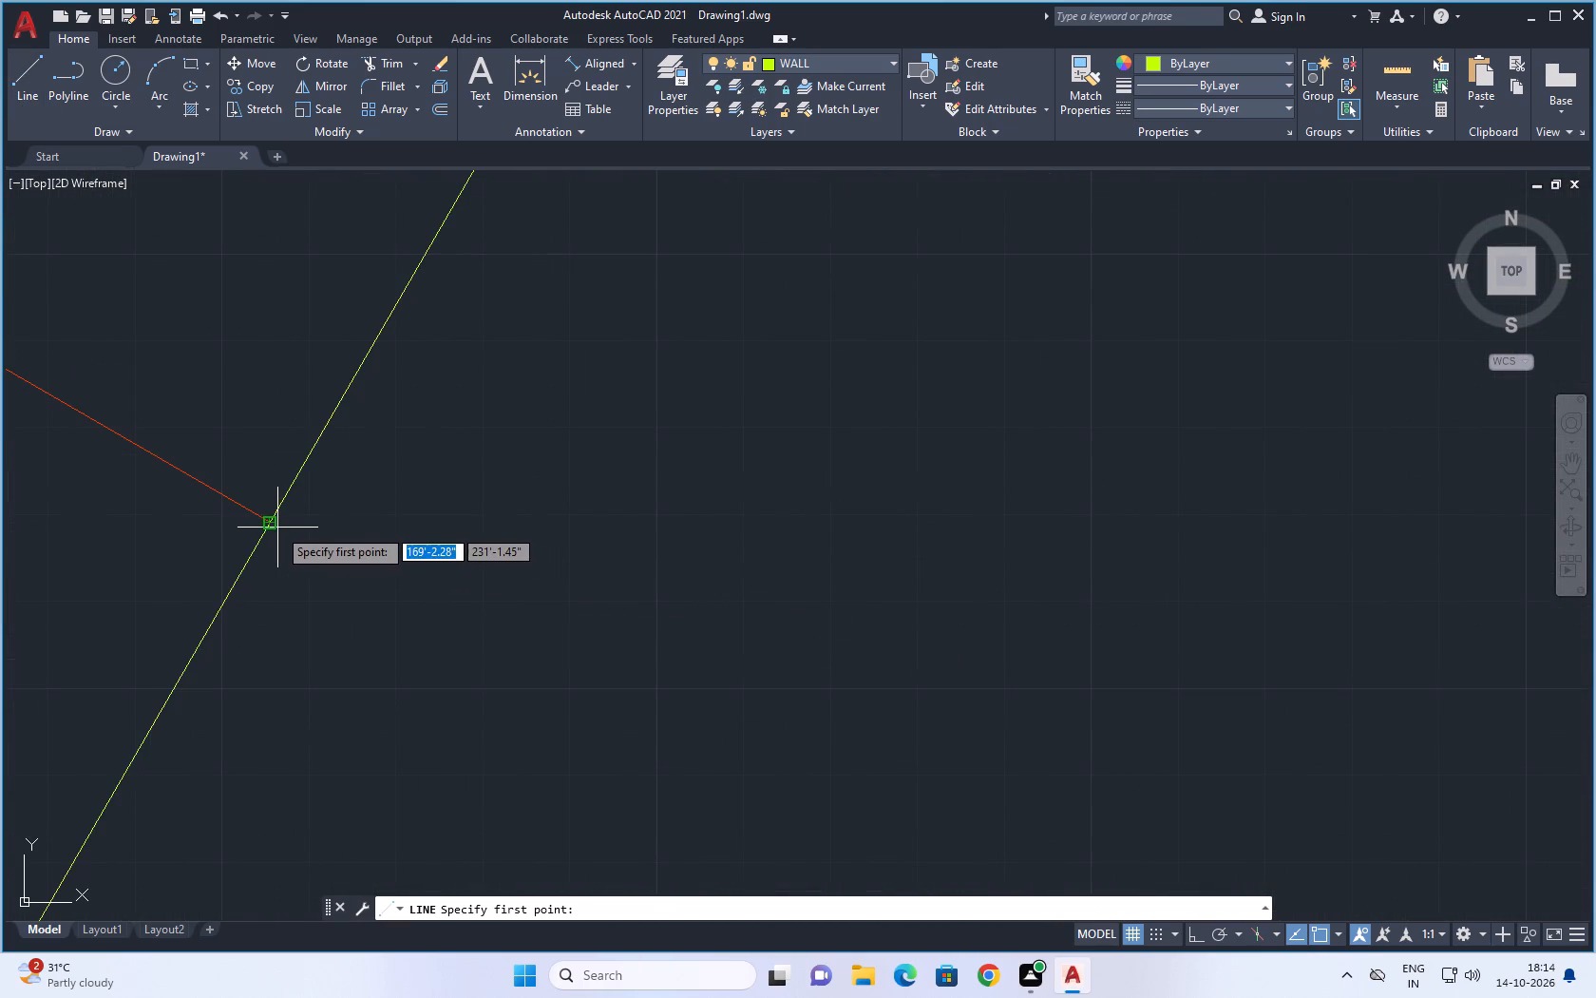
pyautogui.click(275, 528)
pyautogui.scroll(-2, 826, 769)
pyautogui.moveTo(858, 816); pyautogui.dragTo(670, 508, button='middle')
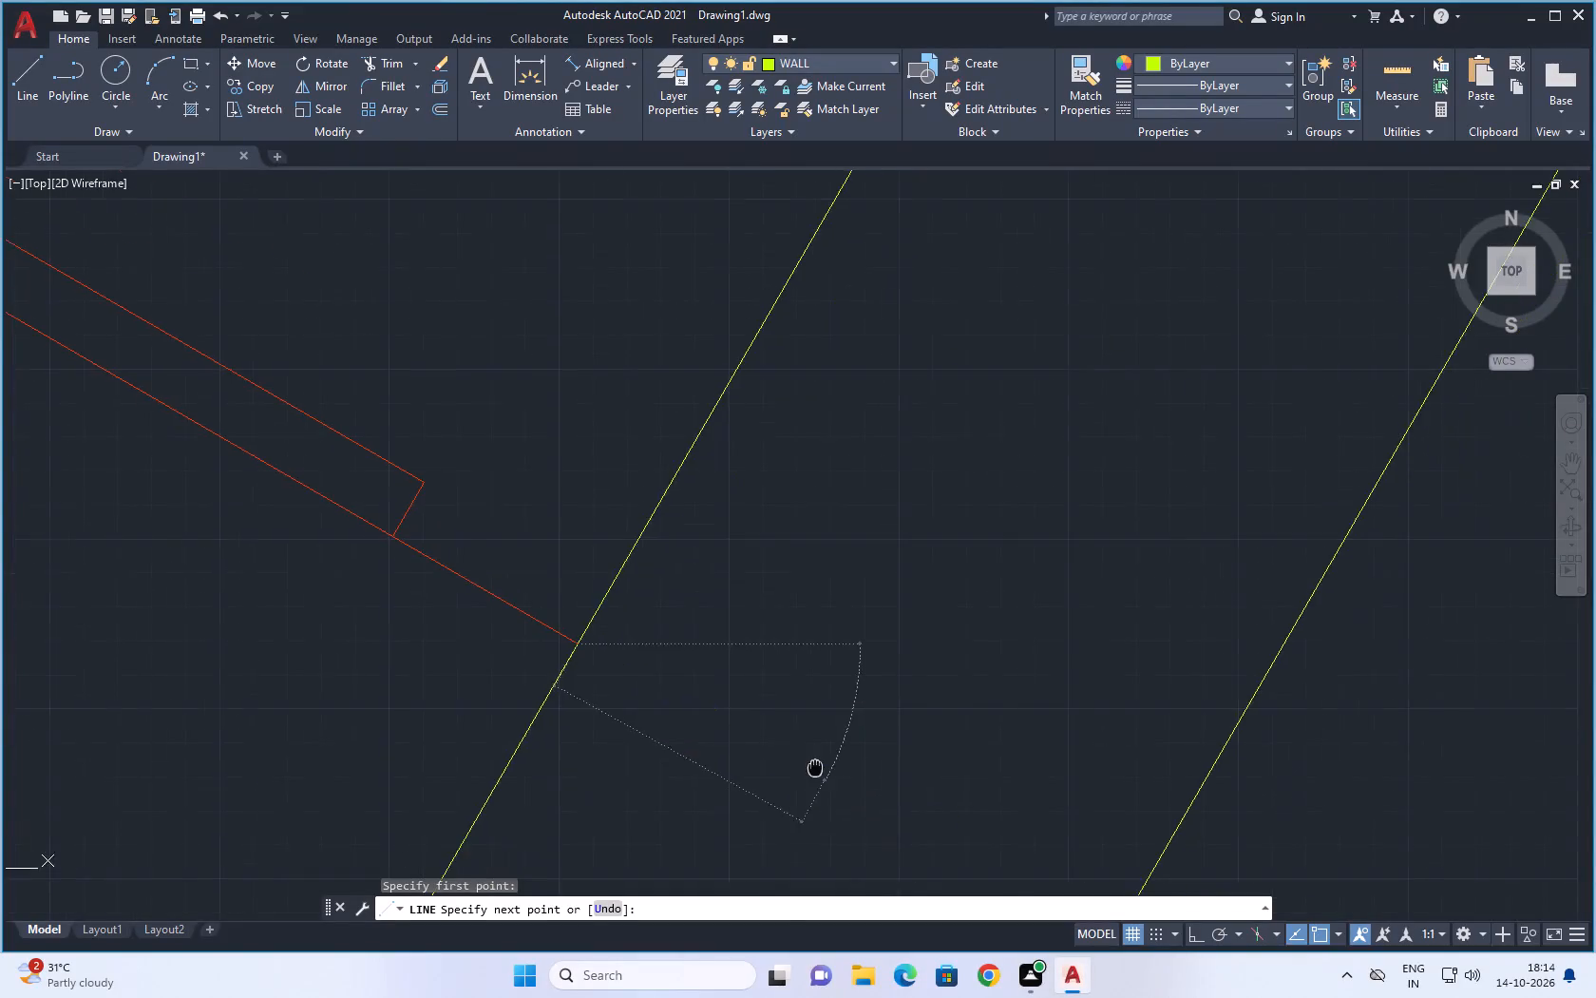
pyautogui.moveTo(670, 508); pyautogui.dragTo(662, 489, button='middle')
pyautogui.scroll(-1, 665, 488)
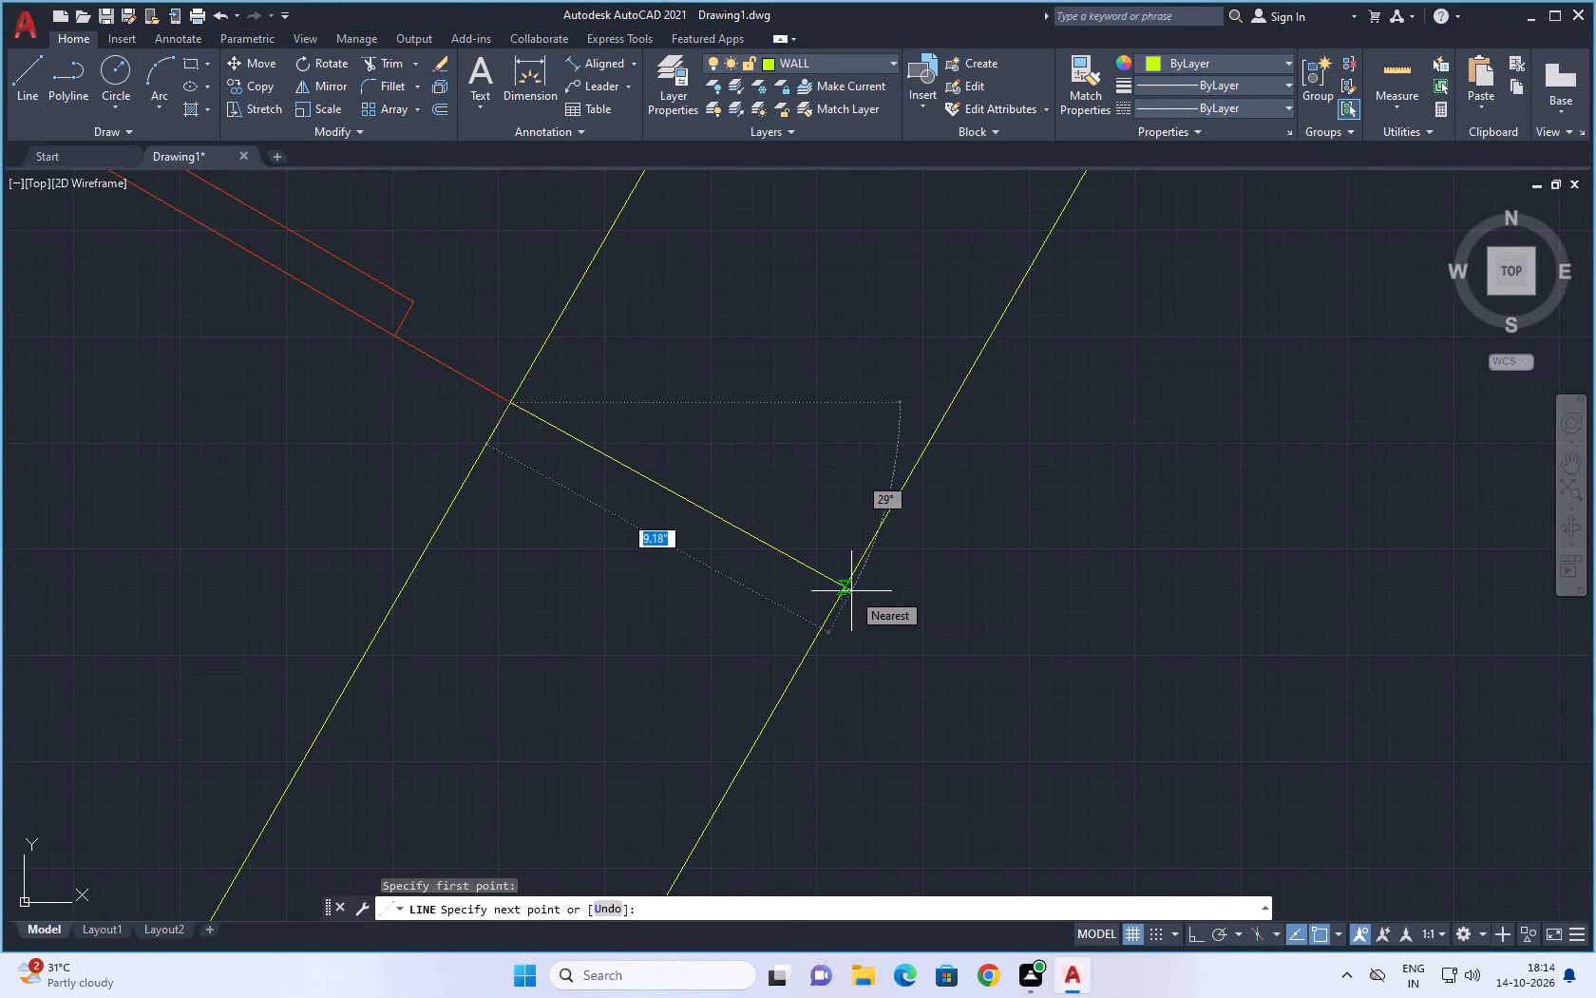
pyautogui.press('F8')
pyautogui.press('F8')
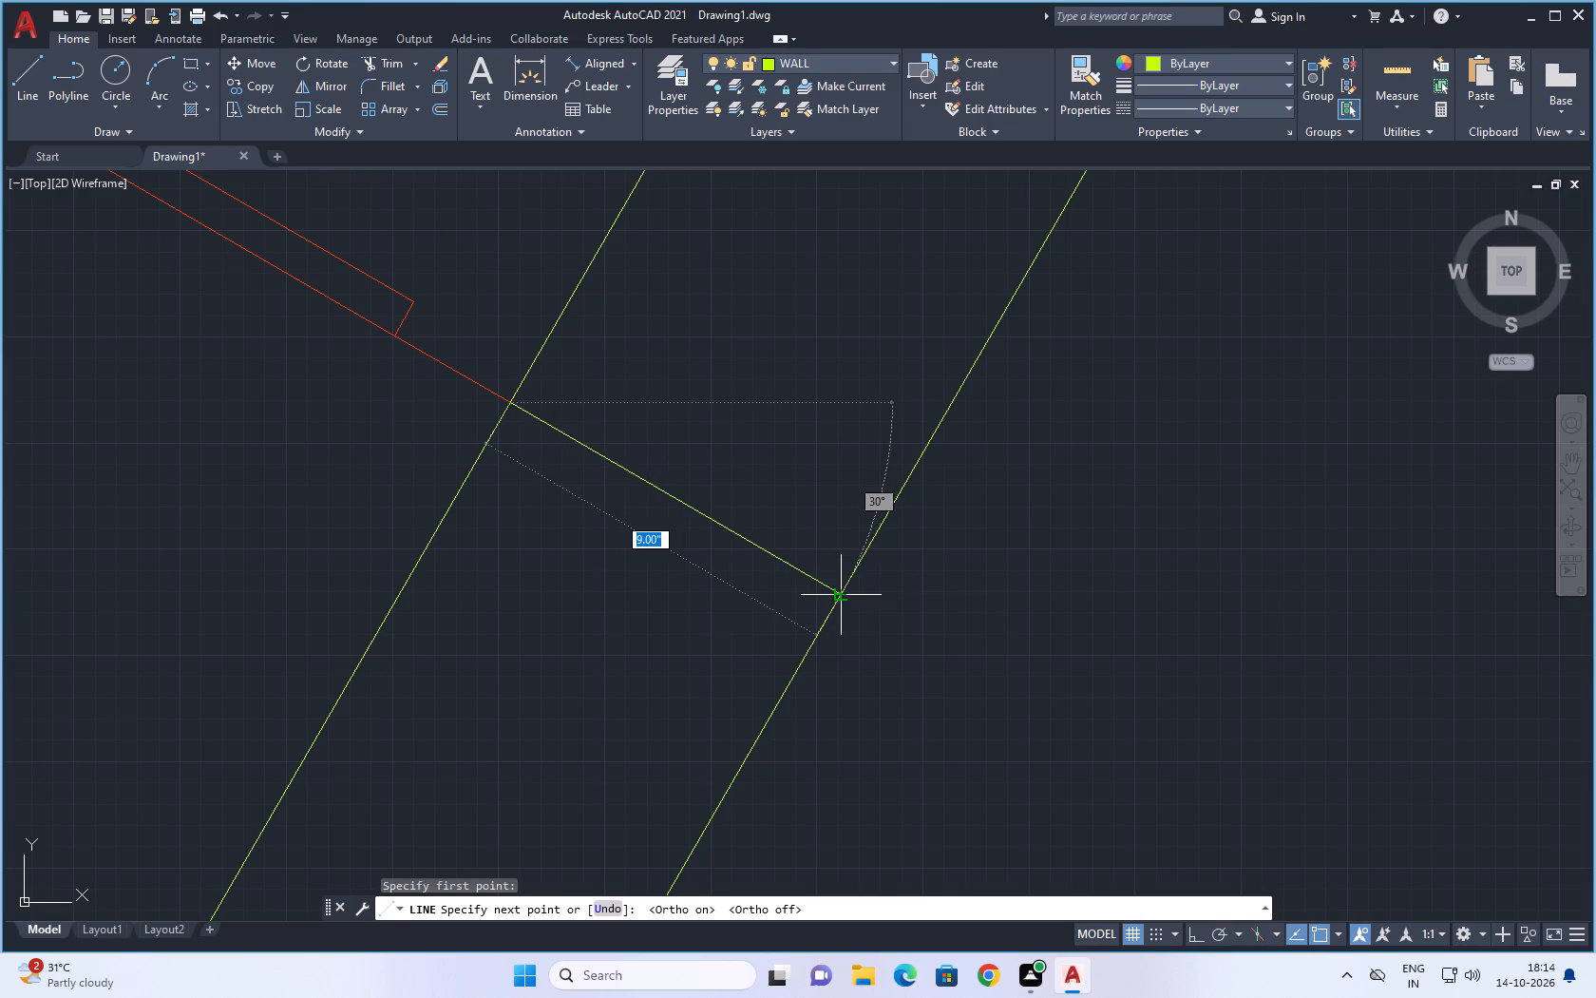
pyautogui.click(845, 591)
pyautogui.scroll(-1, 990, 593)
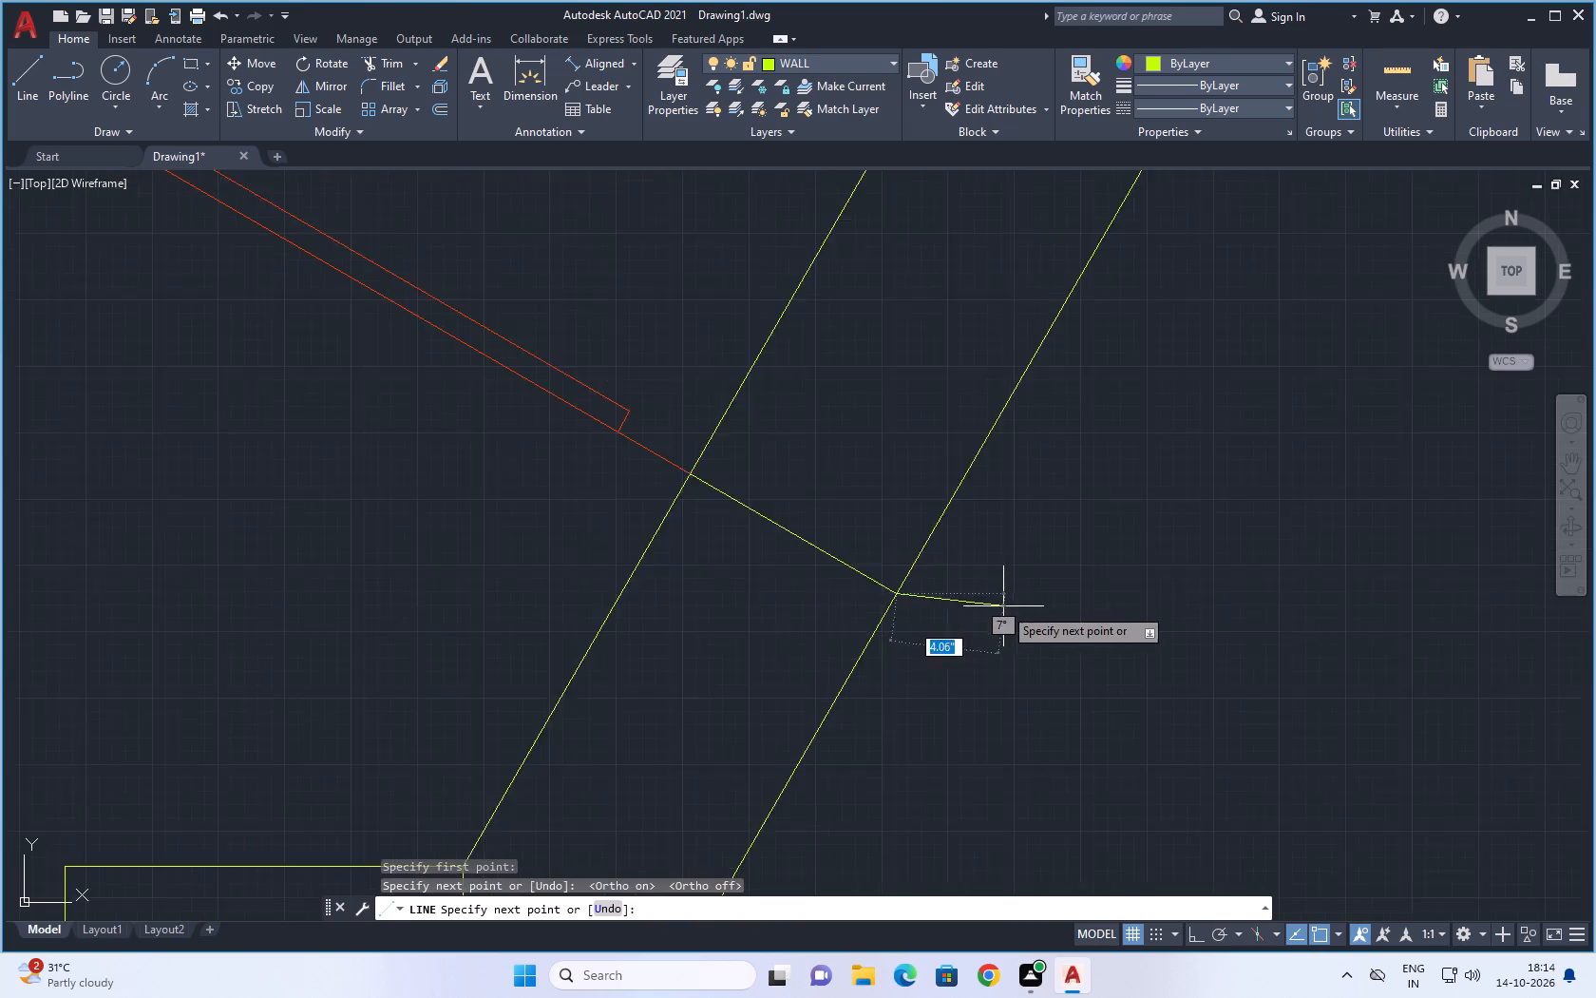
pyautogui.scroll(-1, 1004, 607)
pyautogui.press('Escape')
# Offset the line across the diagonal wall by 3.5' towards the wall's upper end, at the upper leaf's hinge.
pyautogui.scroll(-3, 1043, 623)
pyautogui.moveTo(1076, 634); pyautogui.dragTo(922, 691, button='middle')
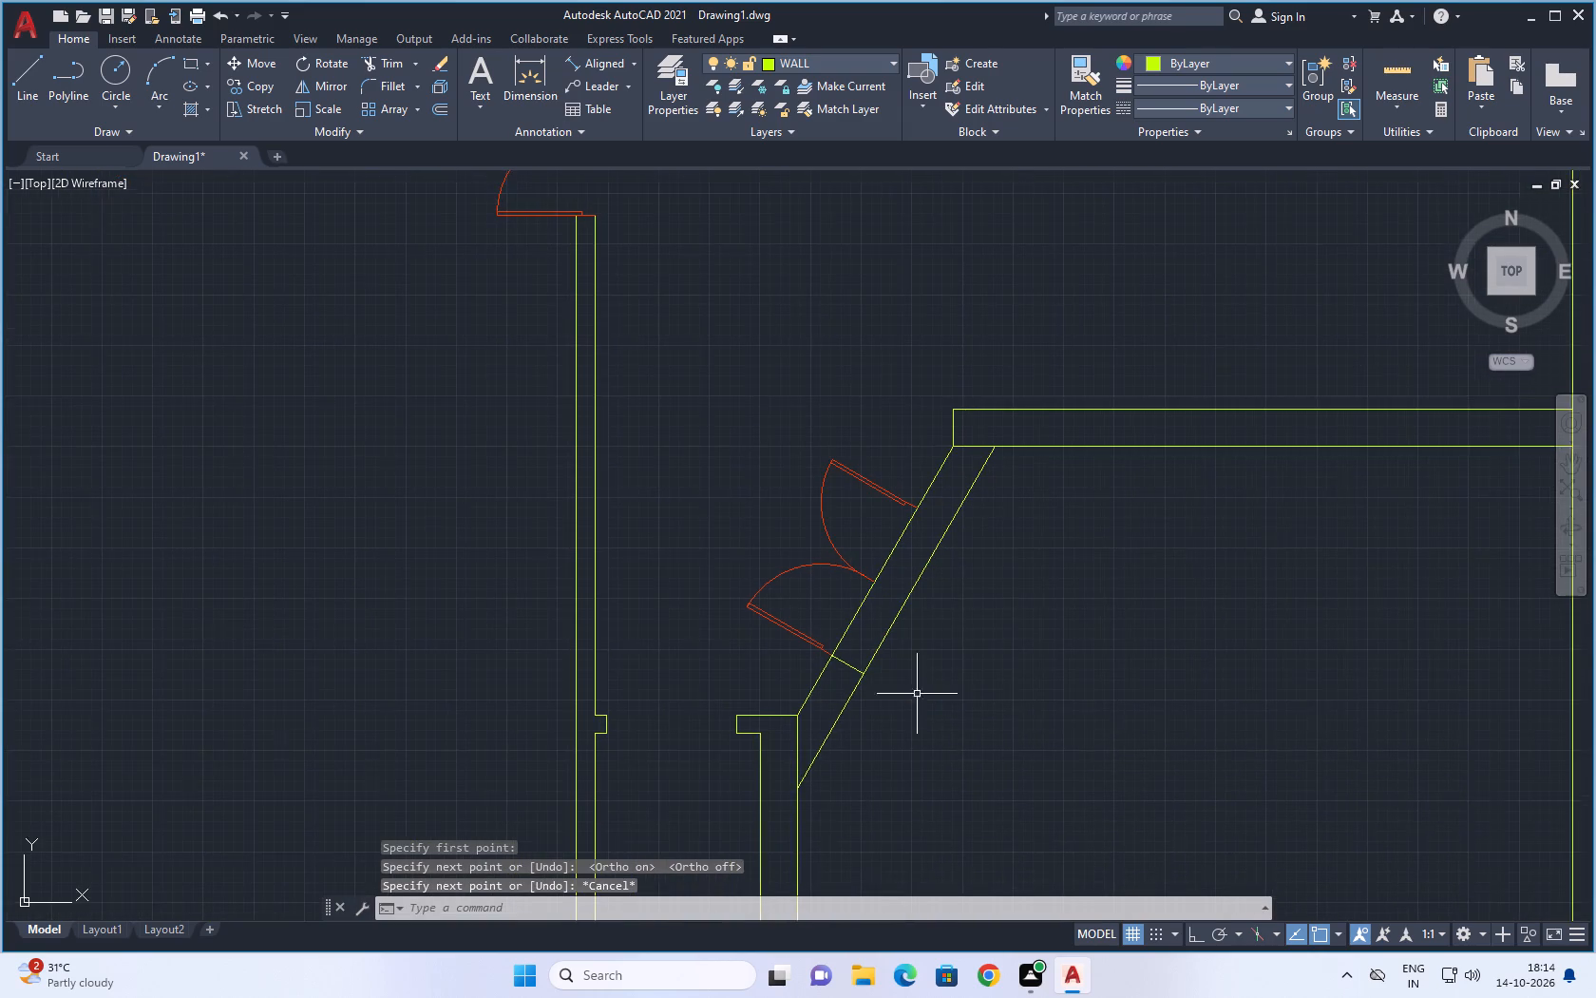
pyautogui.scroll(1, 895, 676)
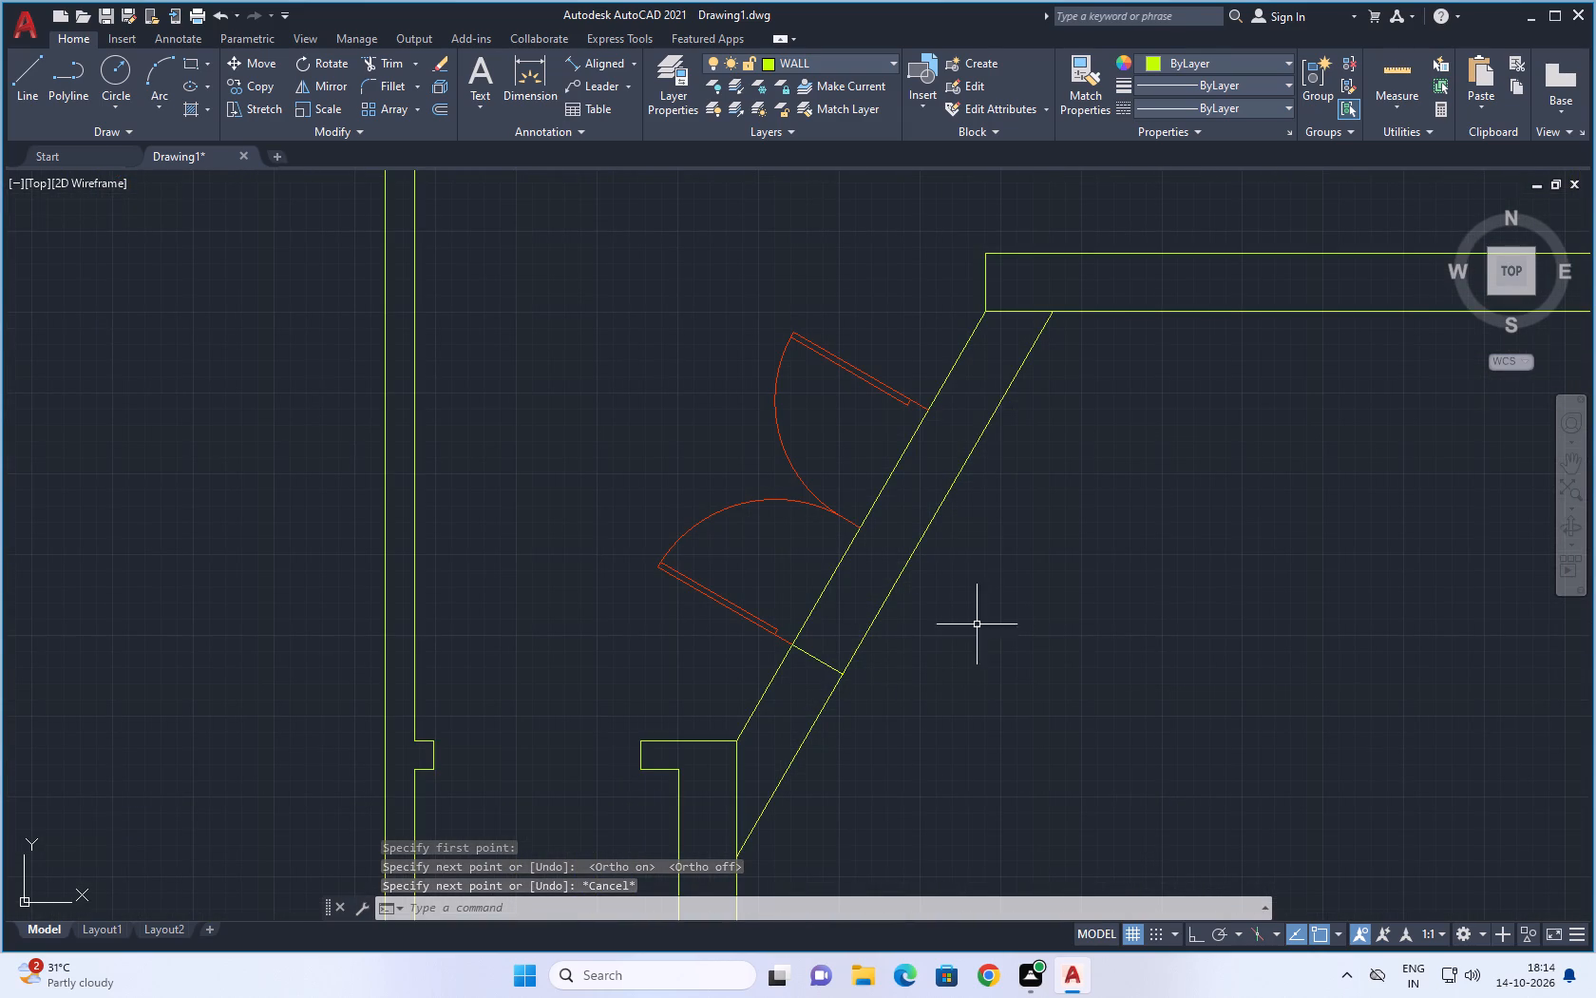
pyautogui.click(445, 108)
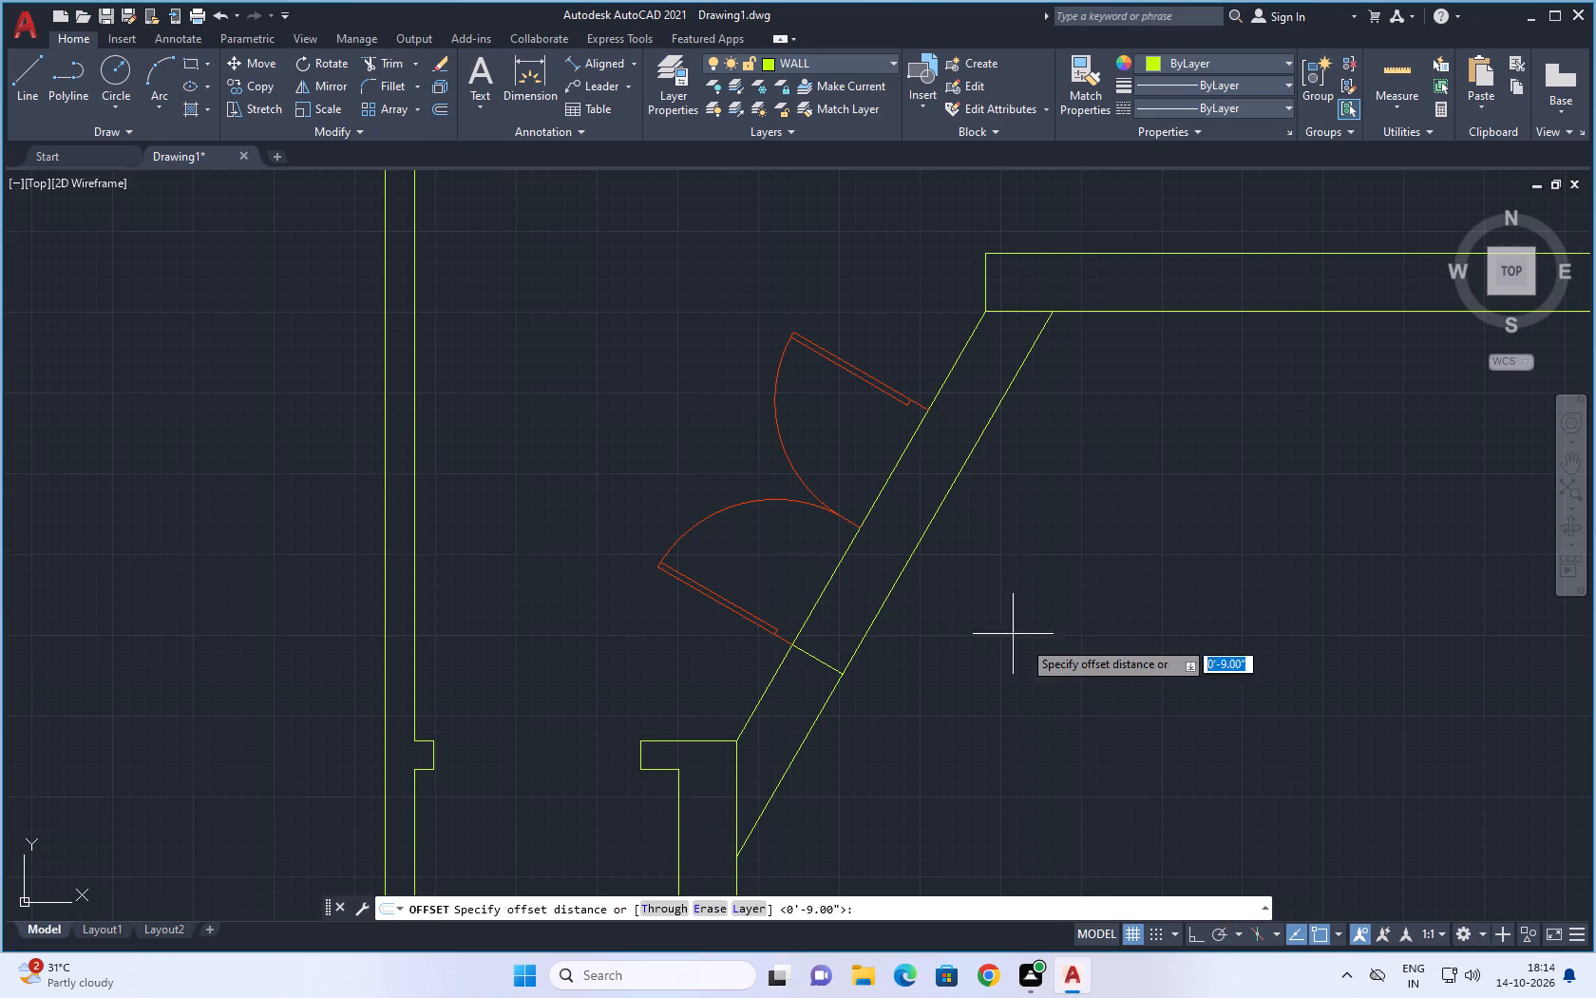
pyautogui.write("3.5'")
pyautogui.press('Return')
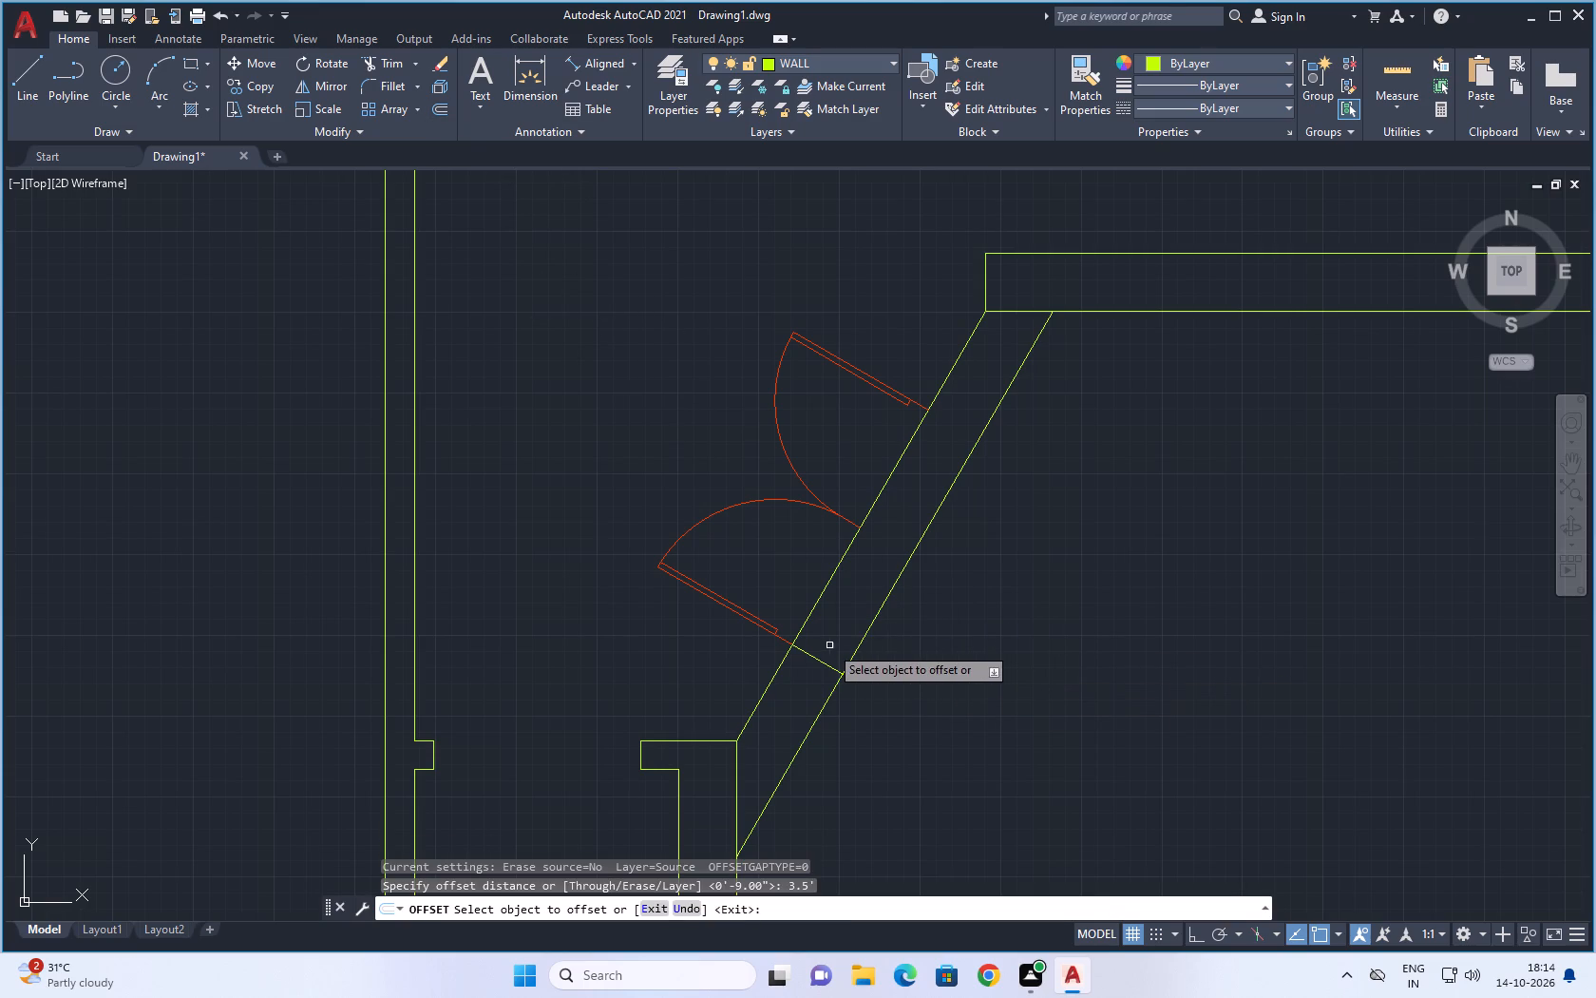
pyautogui.click(819, 659)
pyautogui.click(886, 585)
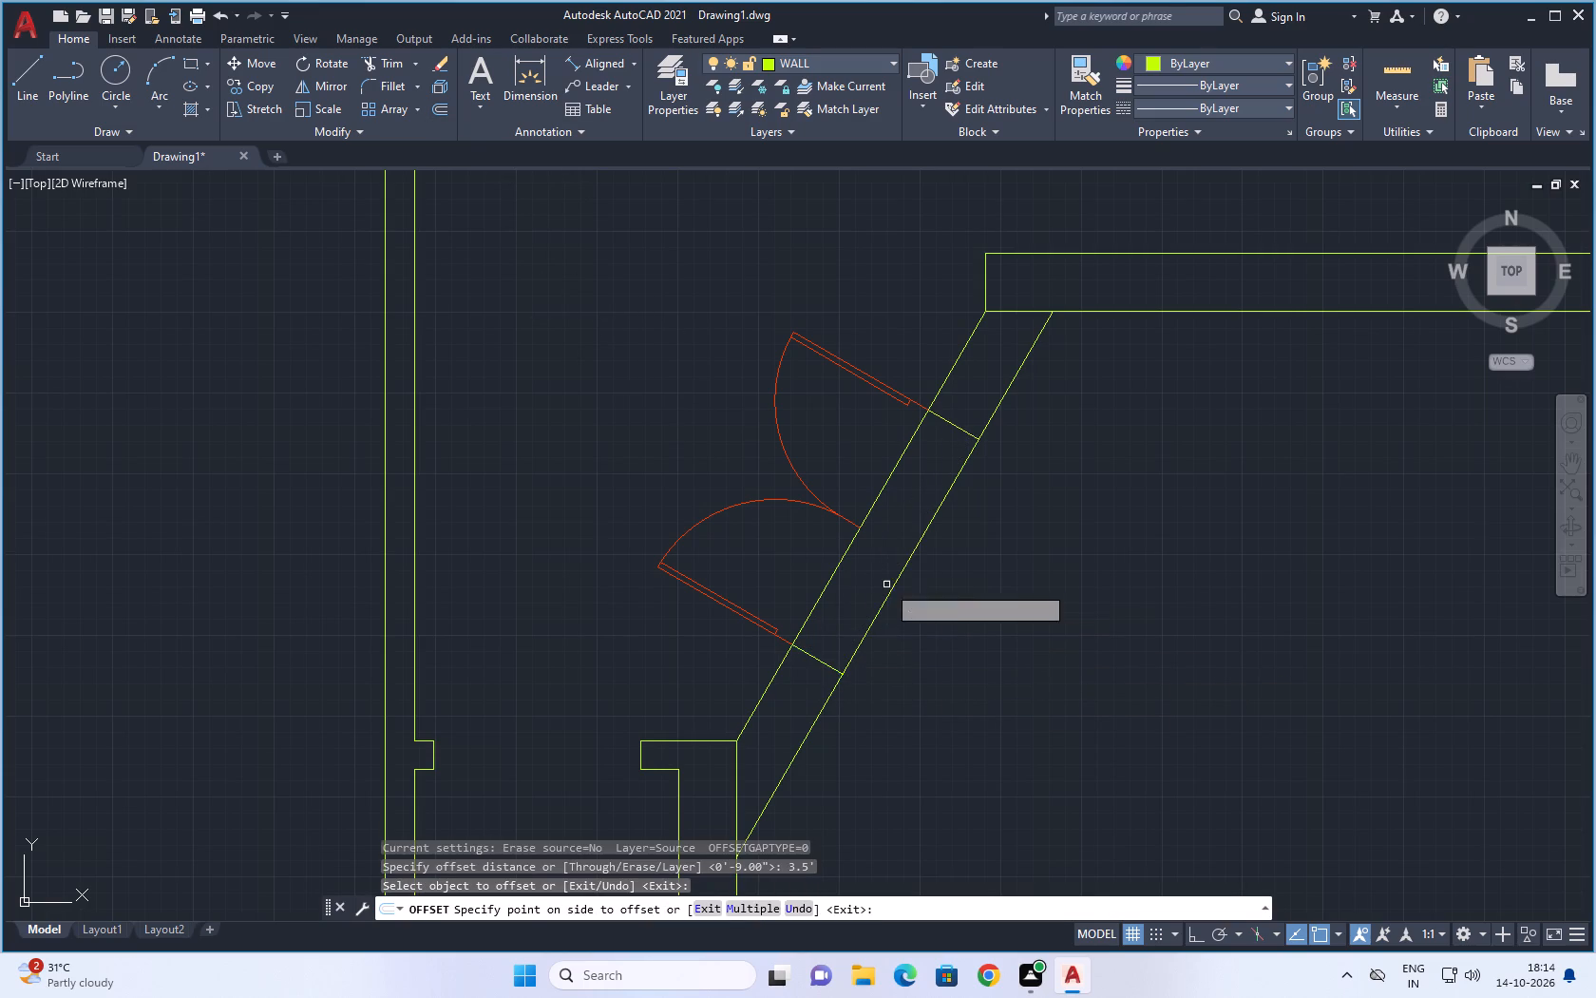
pyautogui.scroll(-1, 969, 662)
pyautogui.press('Escape')
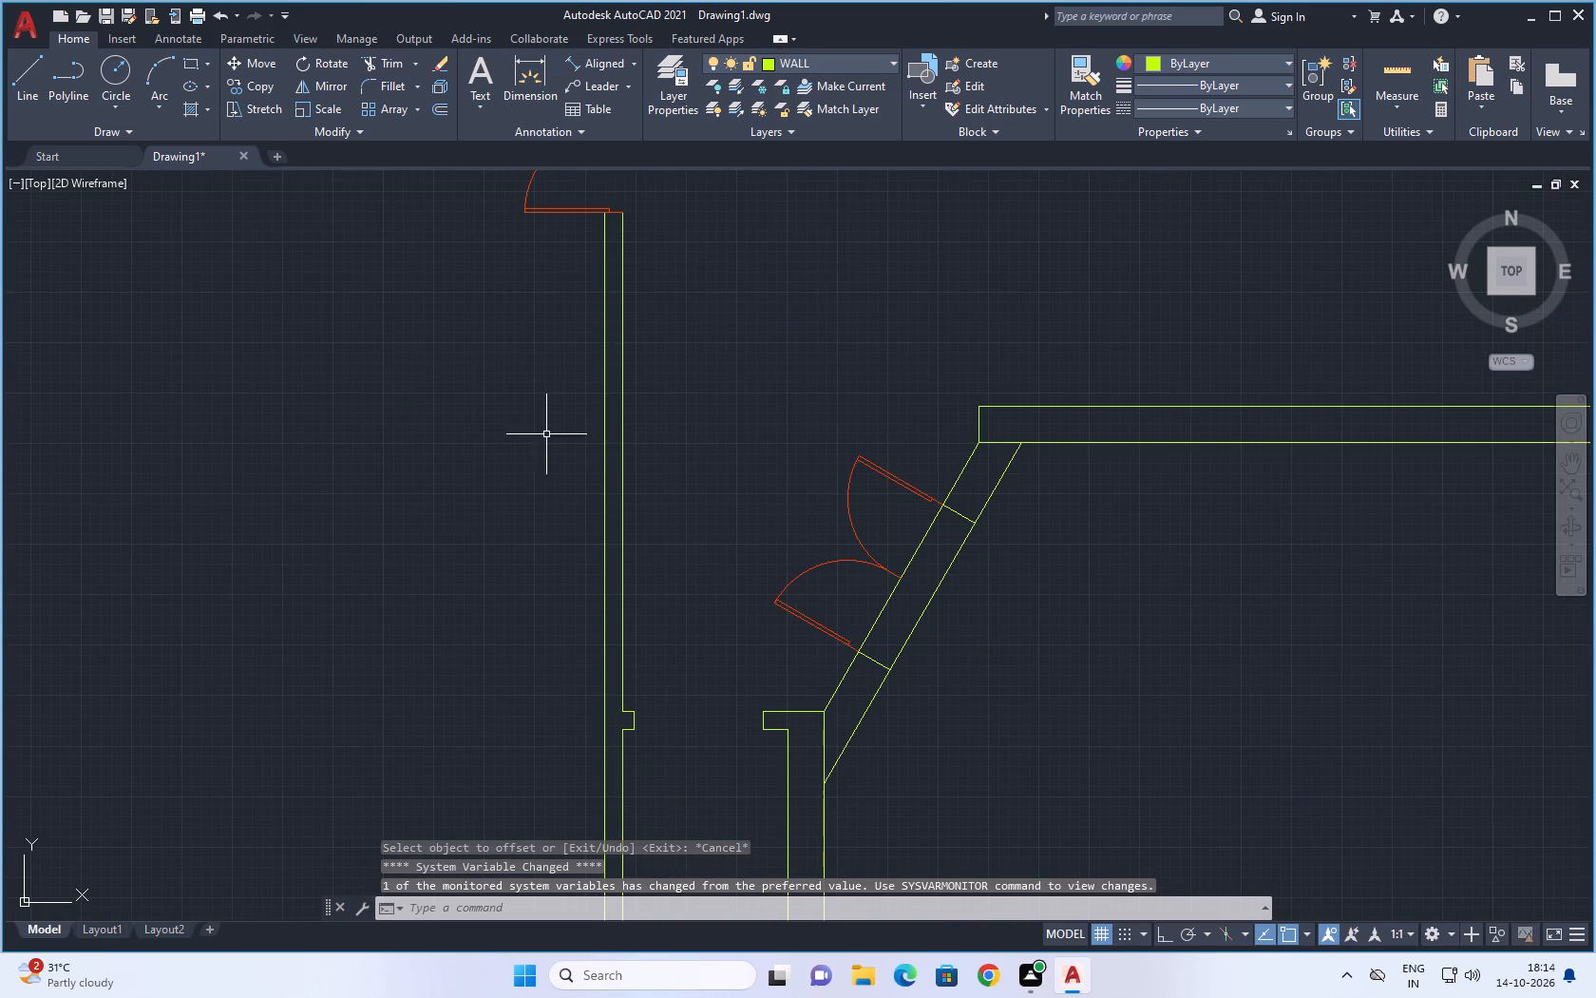
# Trim both faces of the diagonal wall between the two cross lines to open the double door's opening.
pyautogui.click(392, 59)
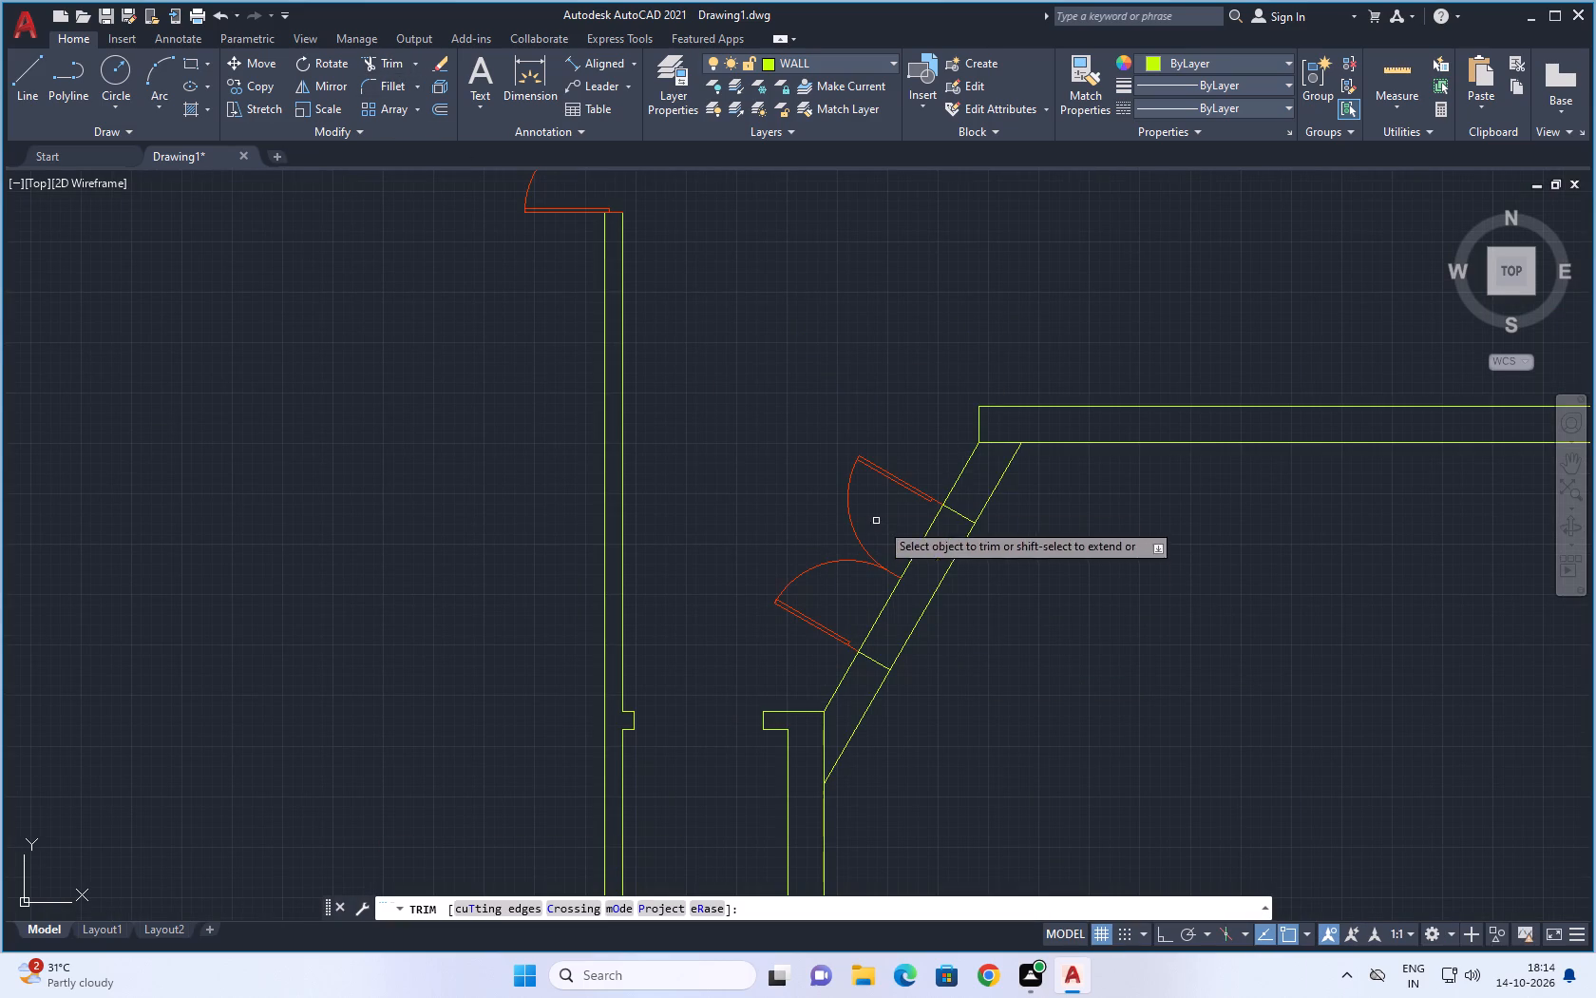
pyautogui.moveTo(870, 597); pyautogui.dragTo(984, 665)
pyautogui.moveTo(899, 518); pyautogui.dragTo(980, 585)
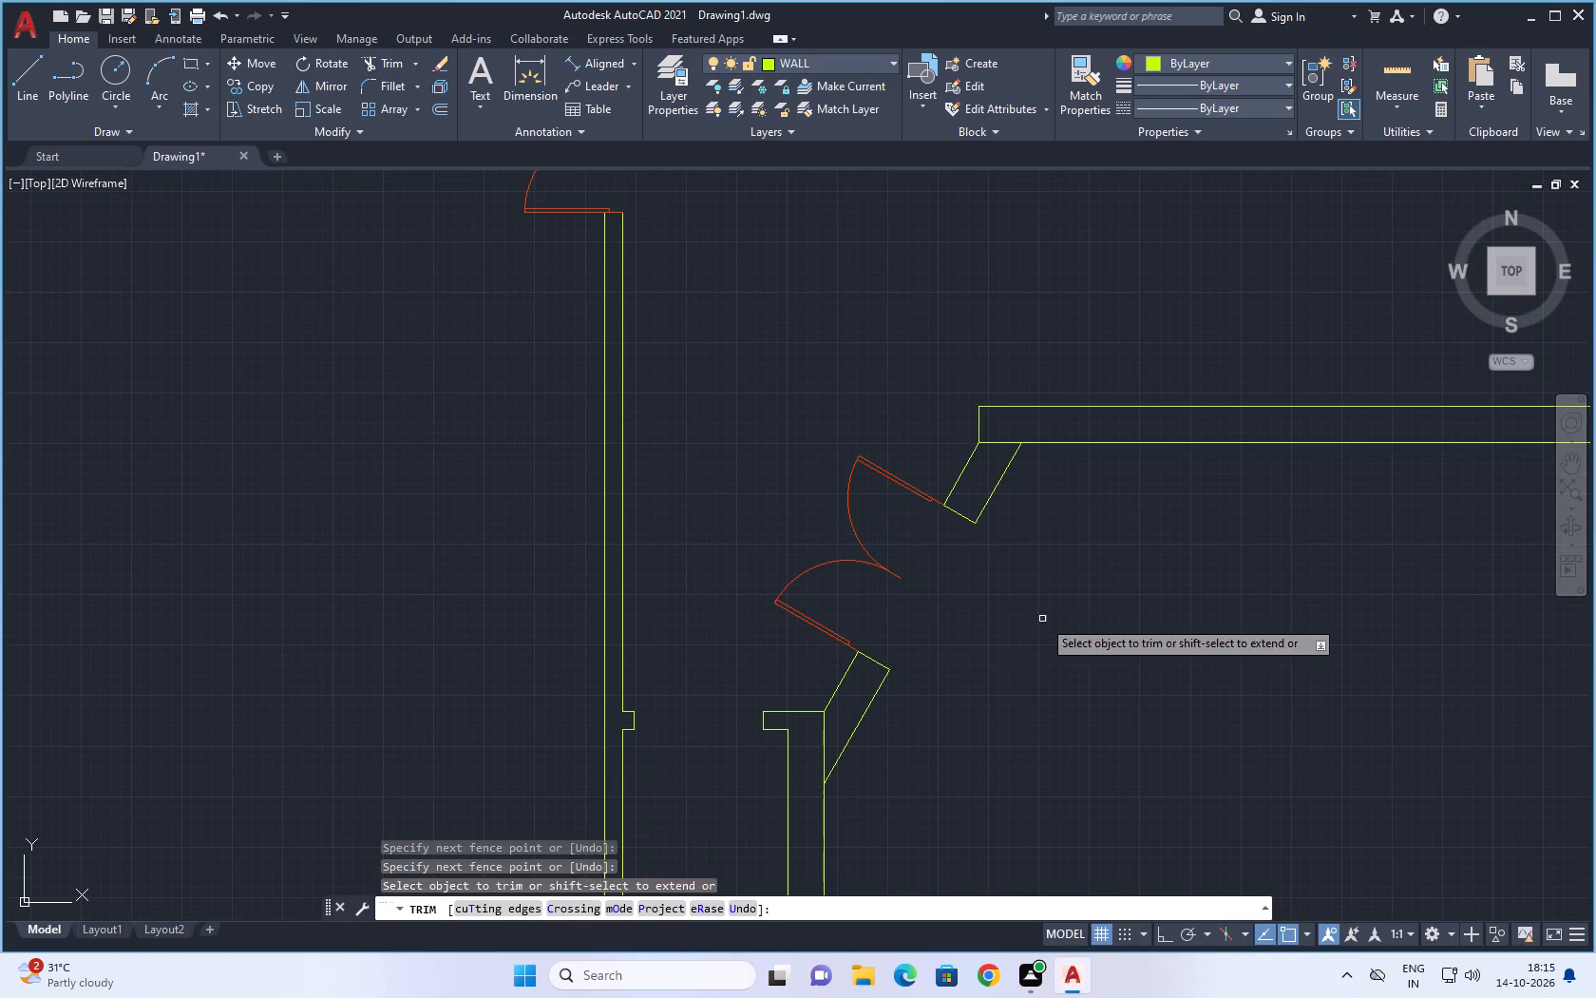
pyautogui.scroll(-2, 1046, 624)
pyautogui.moveTo(1050, 641); pyautogui.dragTo(978, 585, button='middle')
pyautogui.scroll(-1, 997, 617)
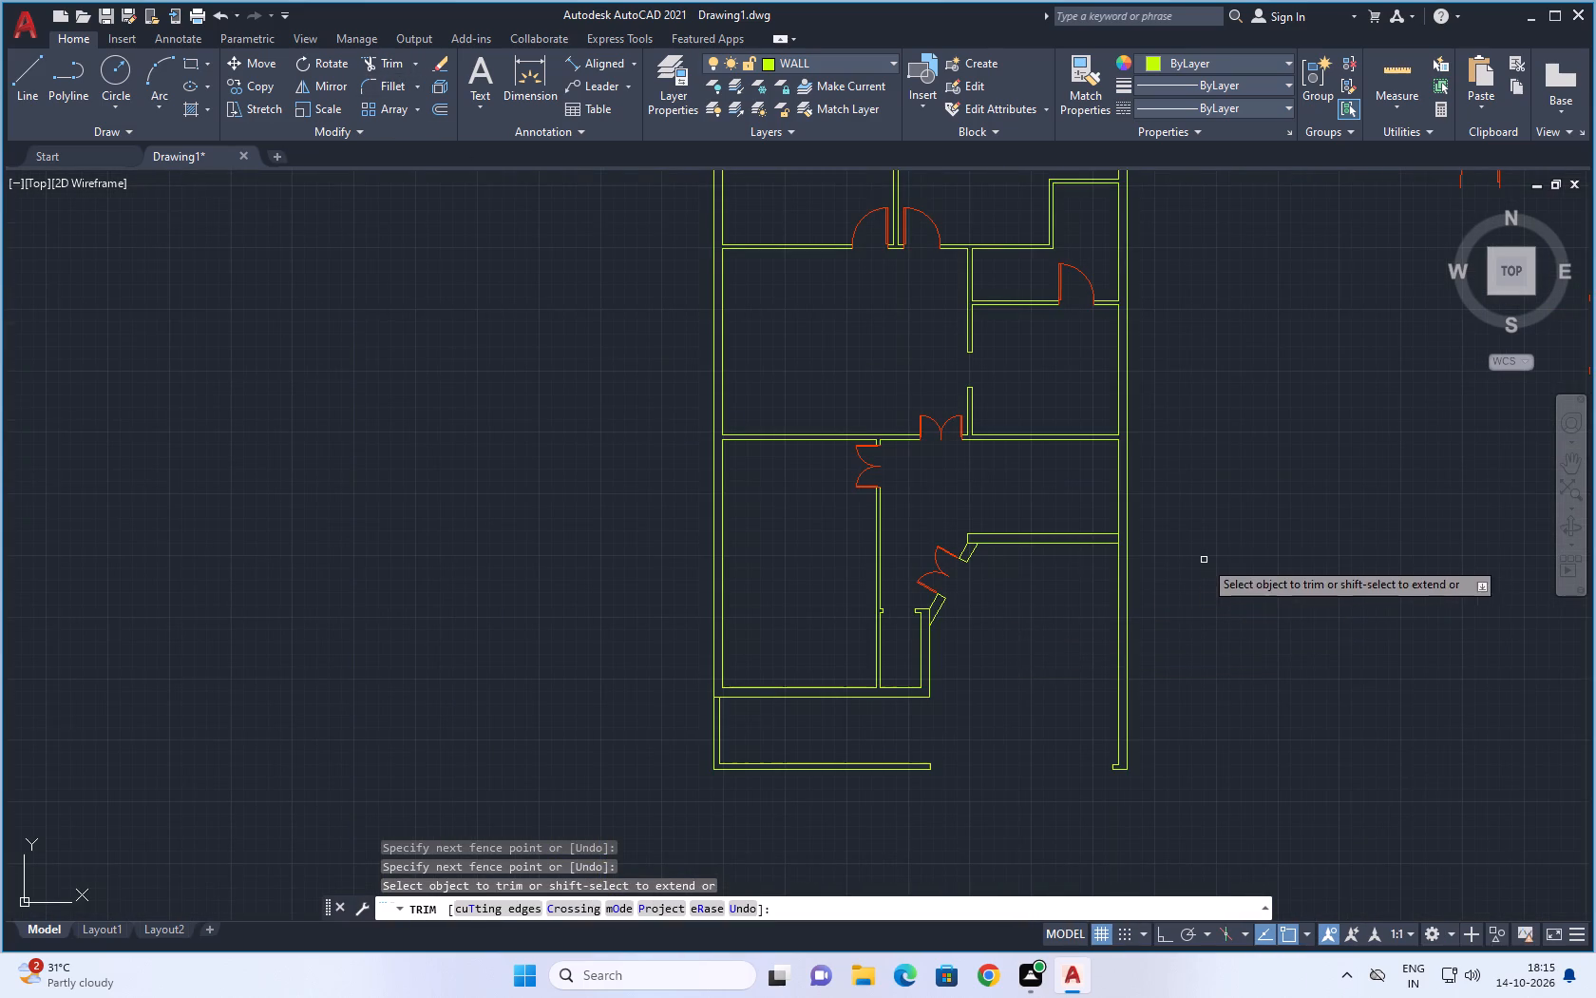
pyautogui.moveTo(1204, 559); pyautogui.dragTo(1148, 601, button='middle')
pyautogui.scroll(1, 912, 632)
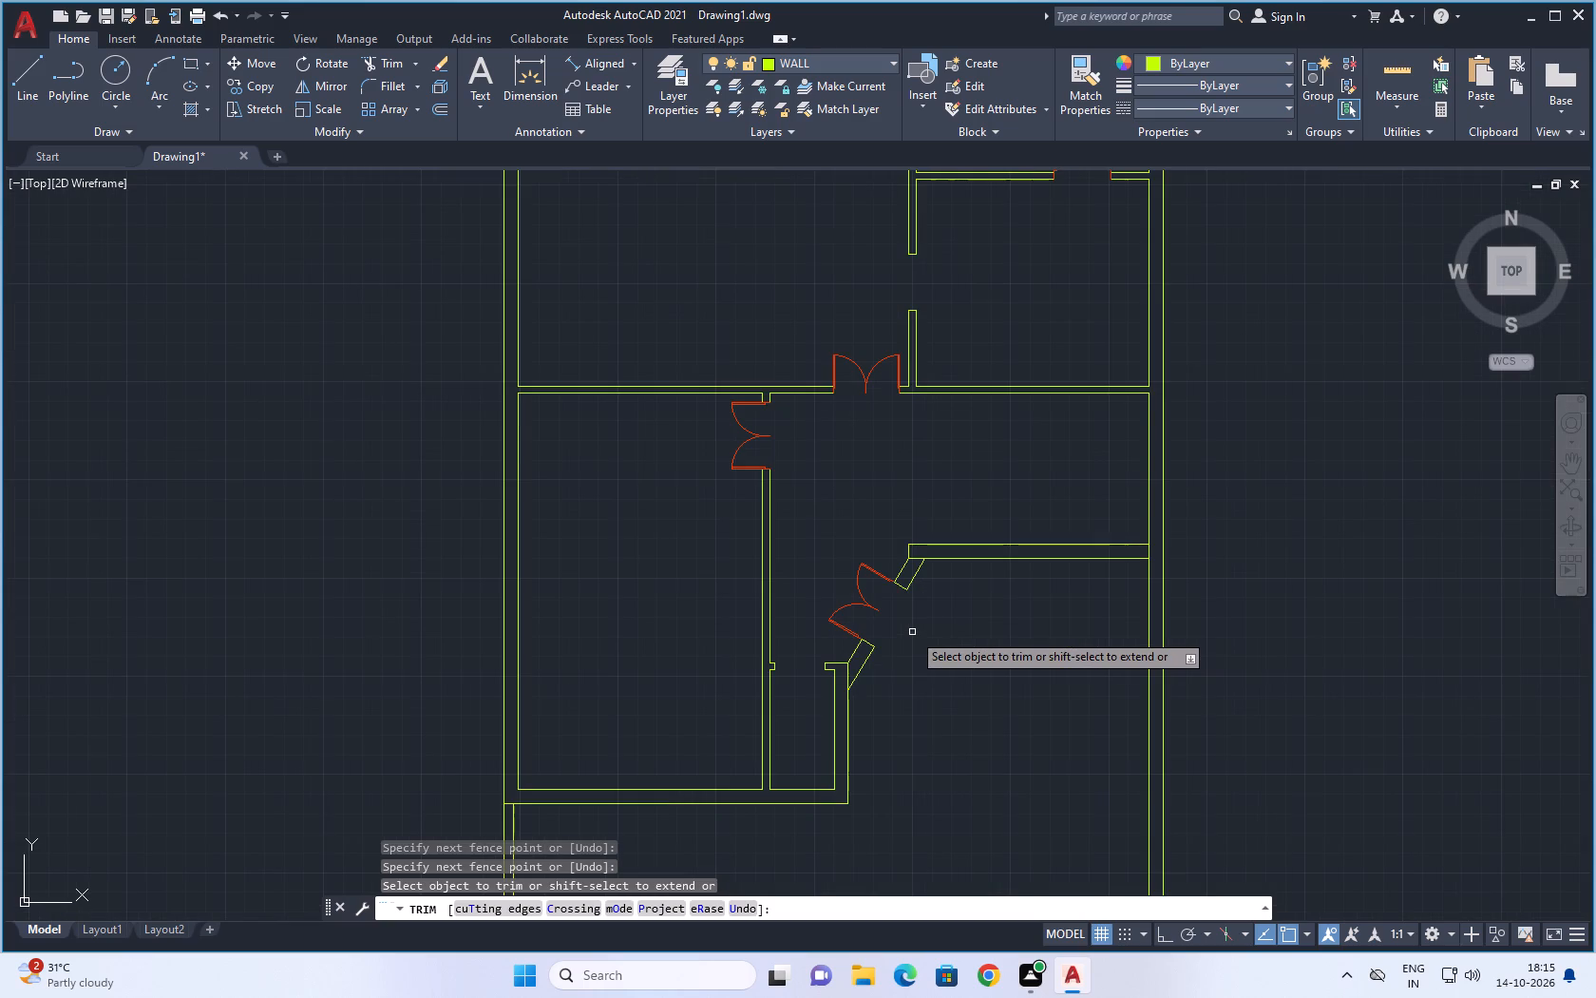
pyautogui.scroll(1, 912, 632)
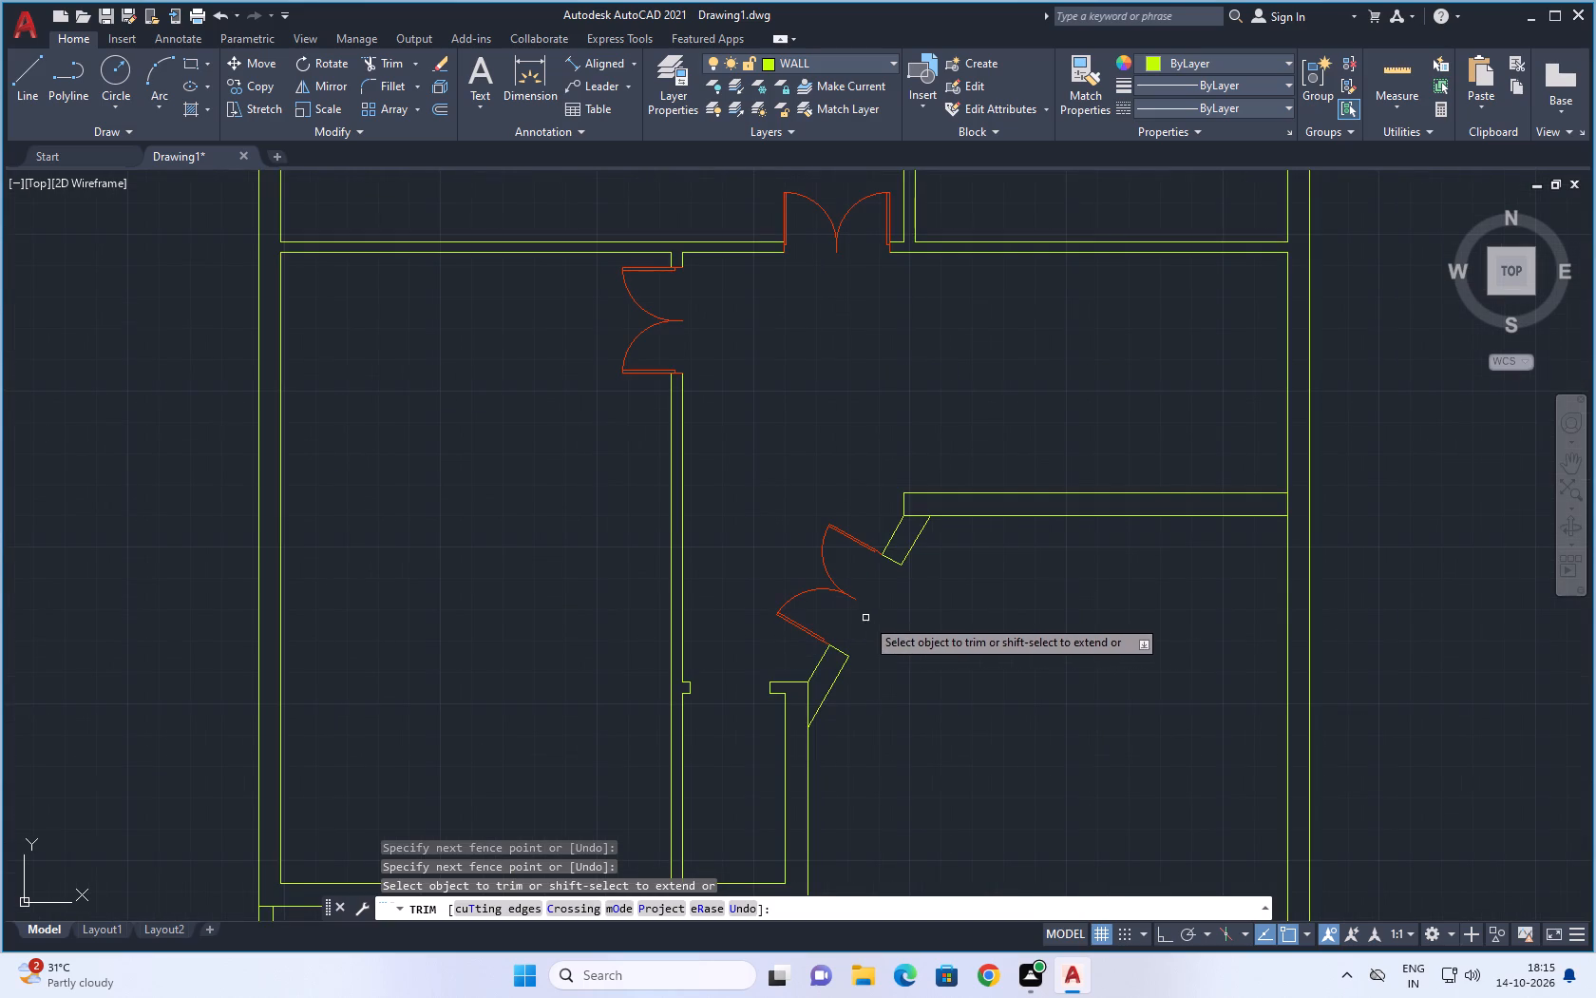
pyautogui.press('Escape')
# Move both leaves of the diagonal wall's double door 9" from the opening's lower inner corner to its lower outer corner.
pyautogui.moveTo(884, 470); pyautogui.dragTo(841, 524)
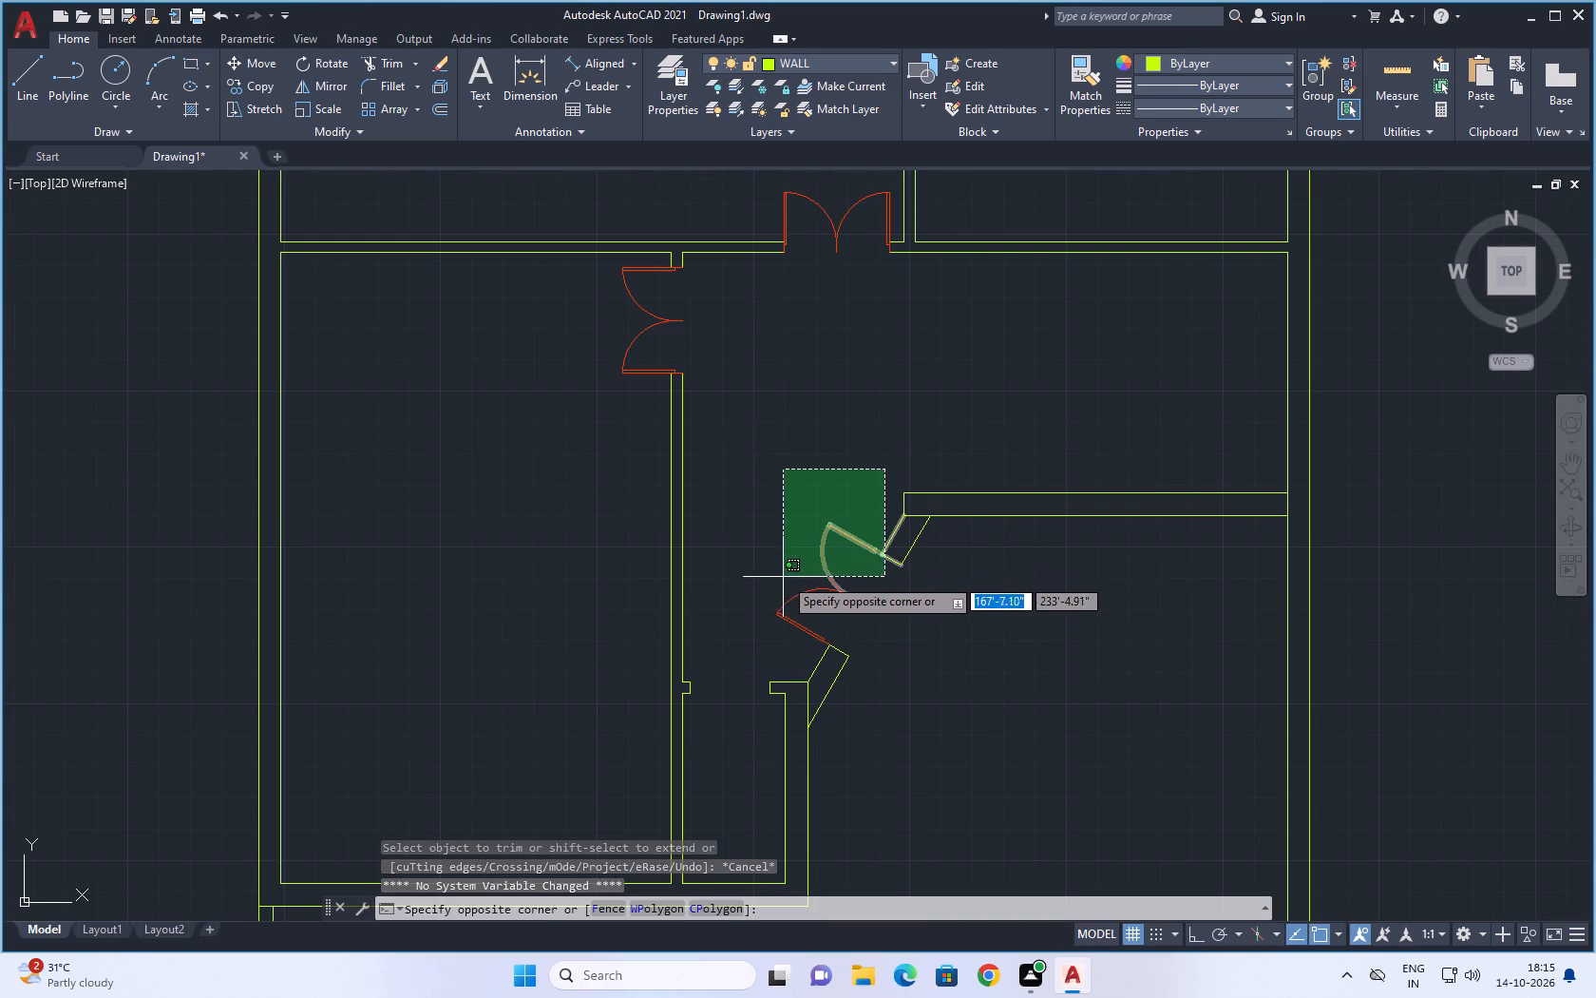
pyautogui.press('Escape')
pyautogui.click(858, 505)
pyautogui.click(778, 605)
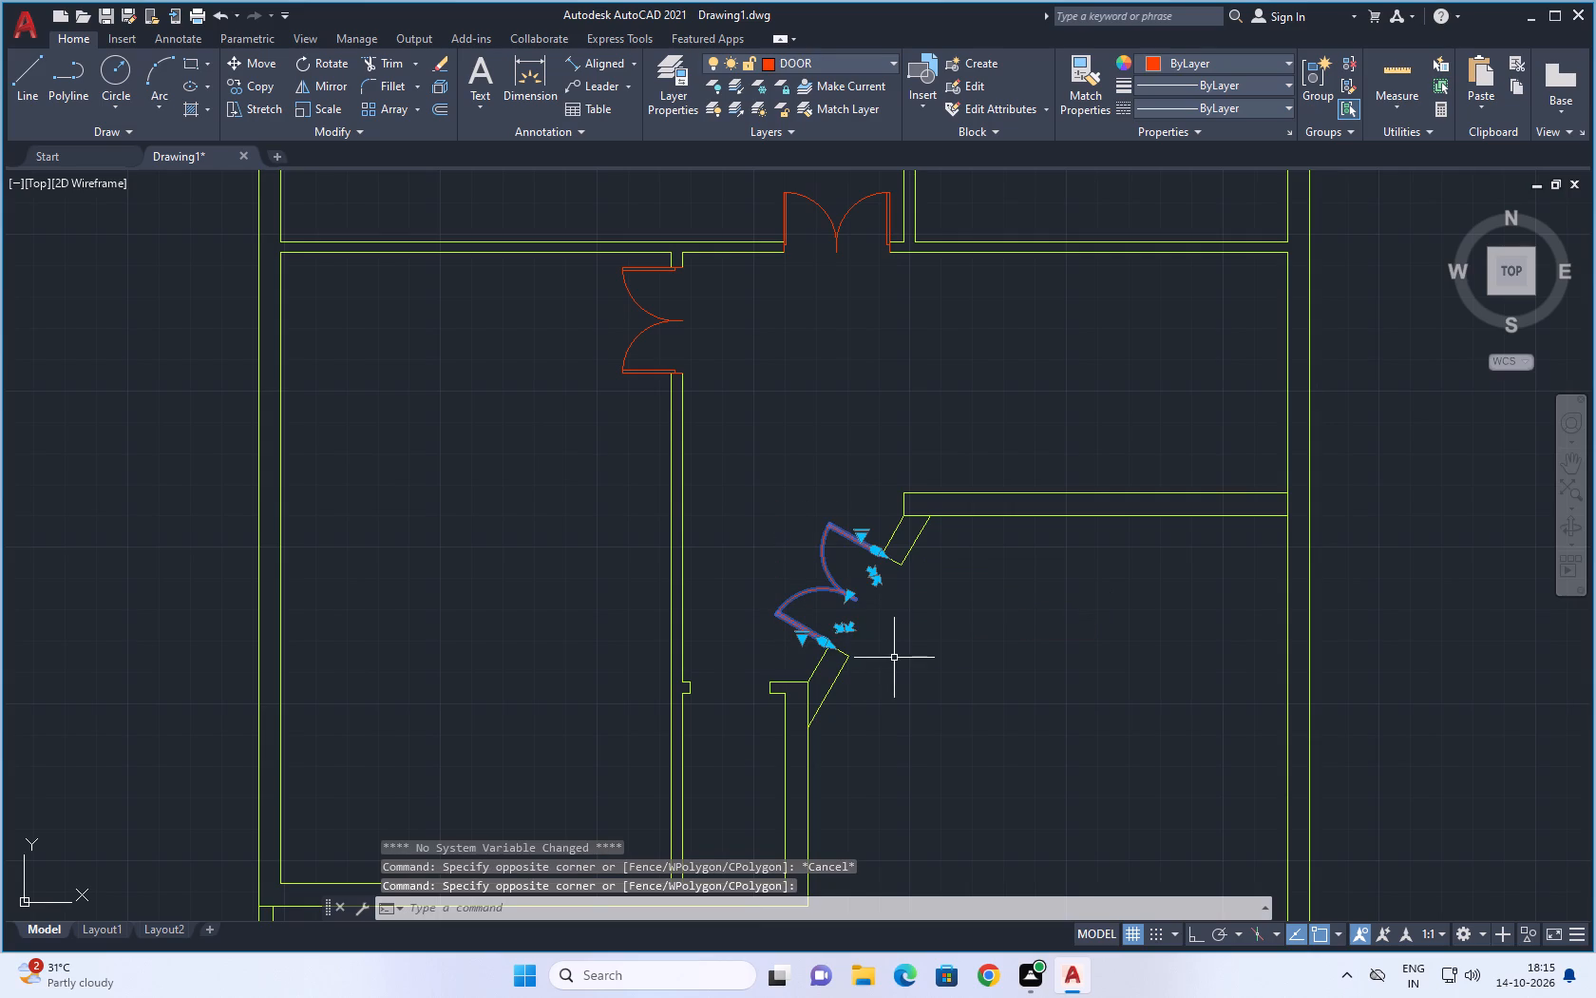
pyautogui.write('M')
pyautogui.press('space')
pyautogui.scroll(3, 831, 671)
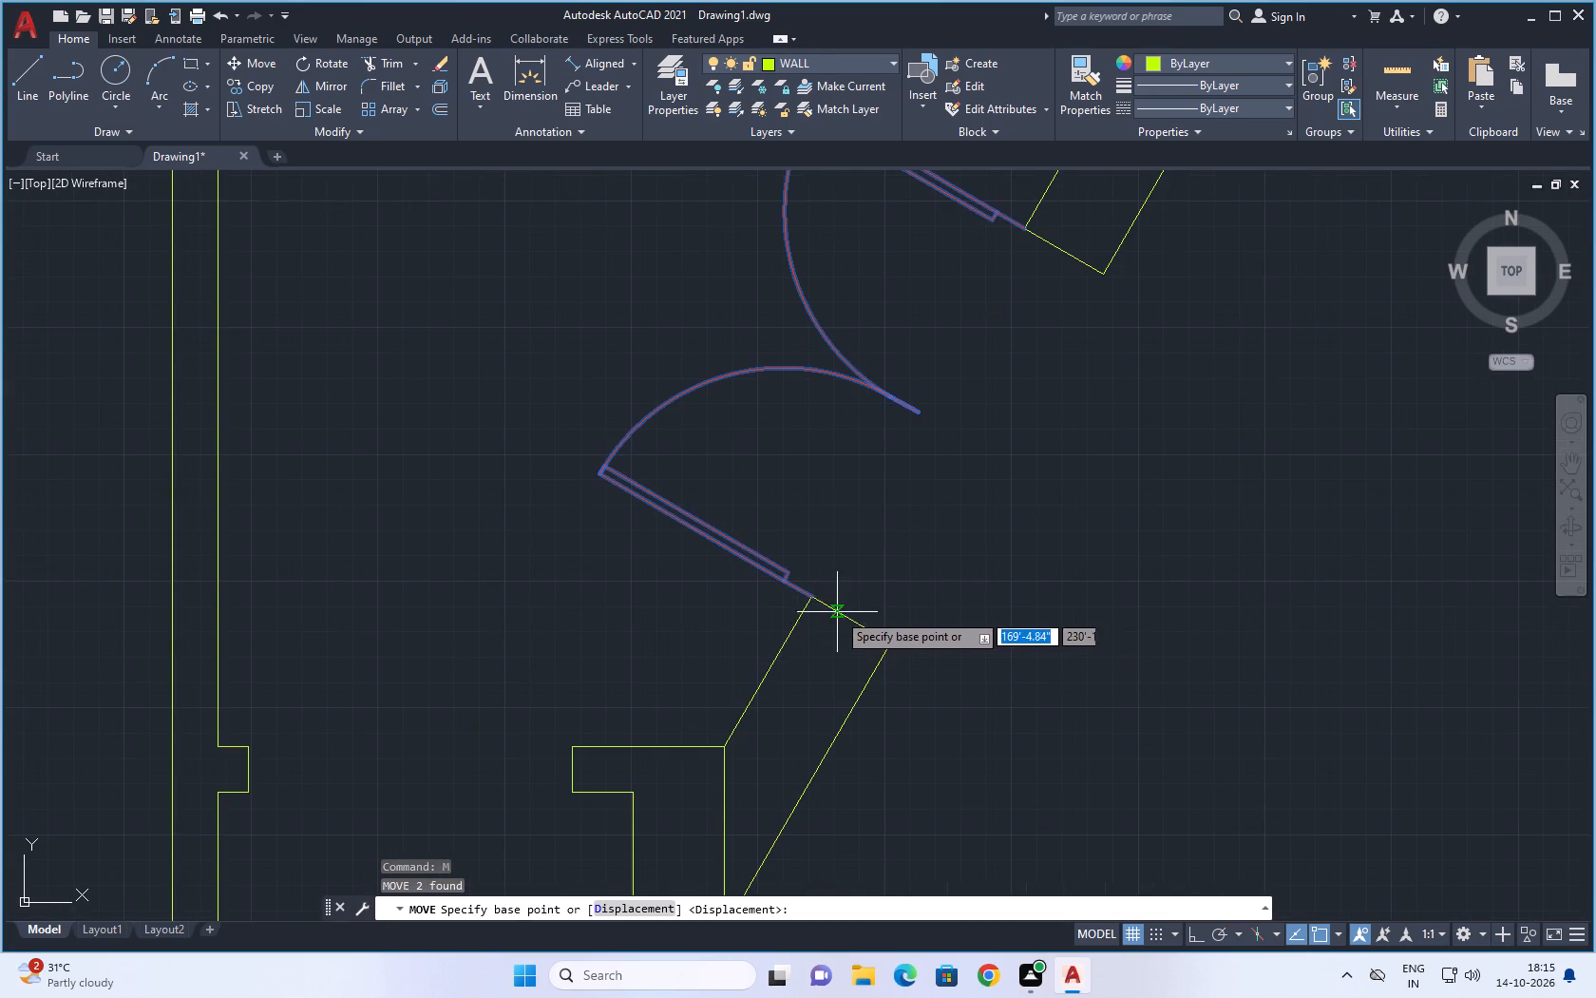
pyautogui.click(814, 595)
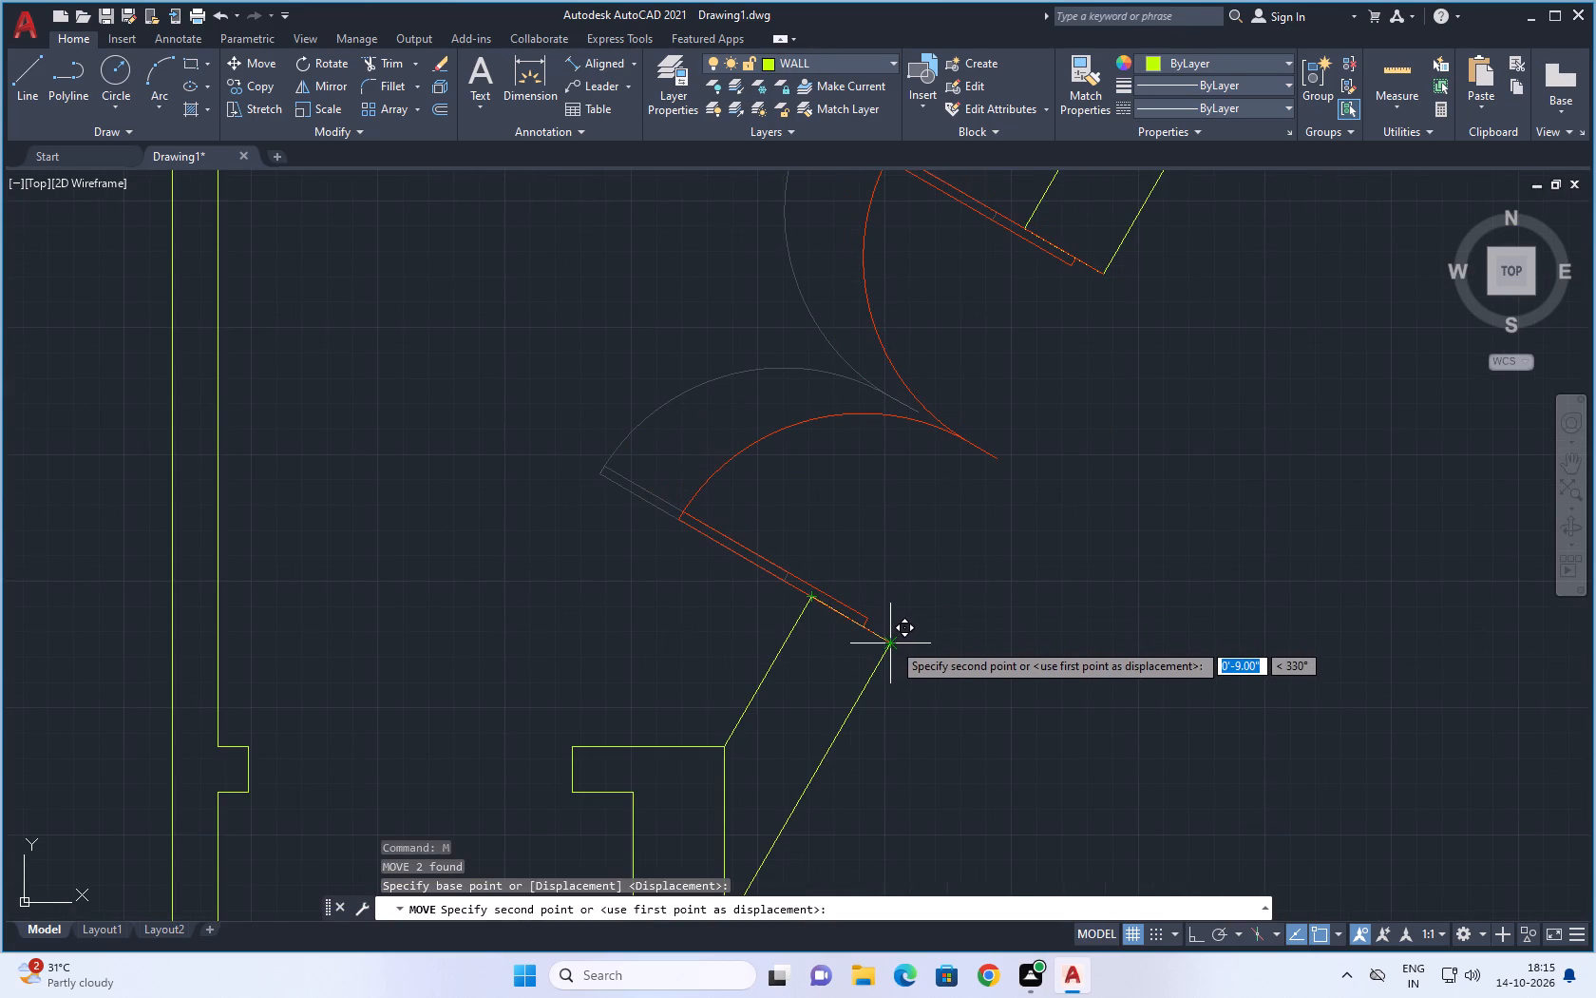
pyautogui.click(892, 642)
# Examine the moved double door in its opening and the surrounding walls and doors of the floor plan.
pyautogui.scroll(-2, 1029, 688)
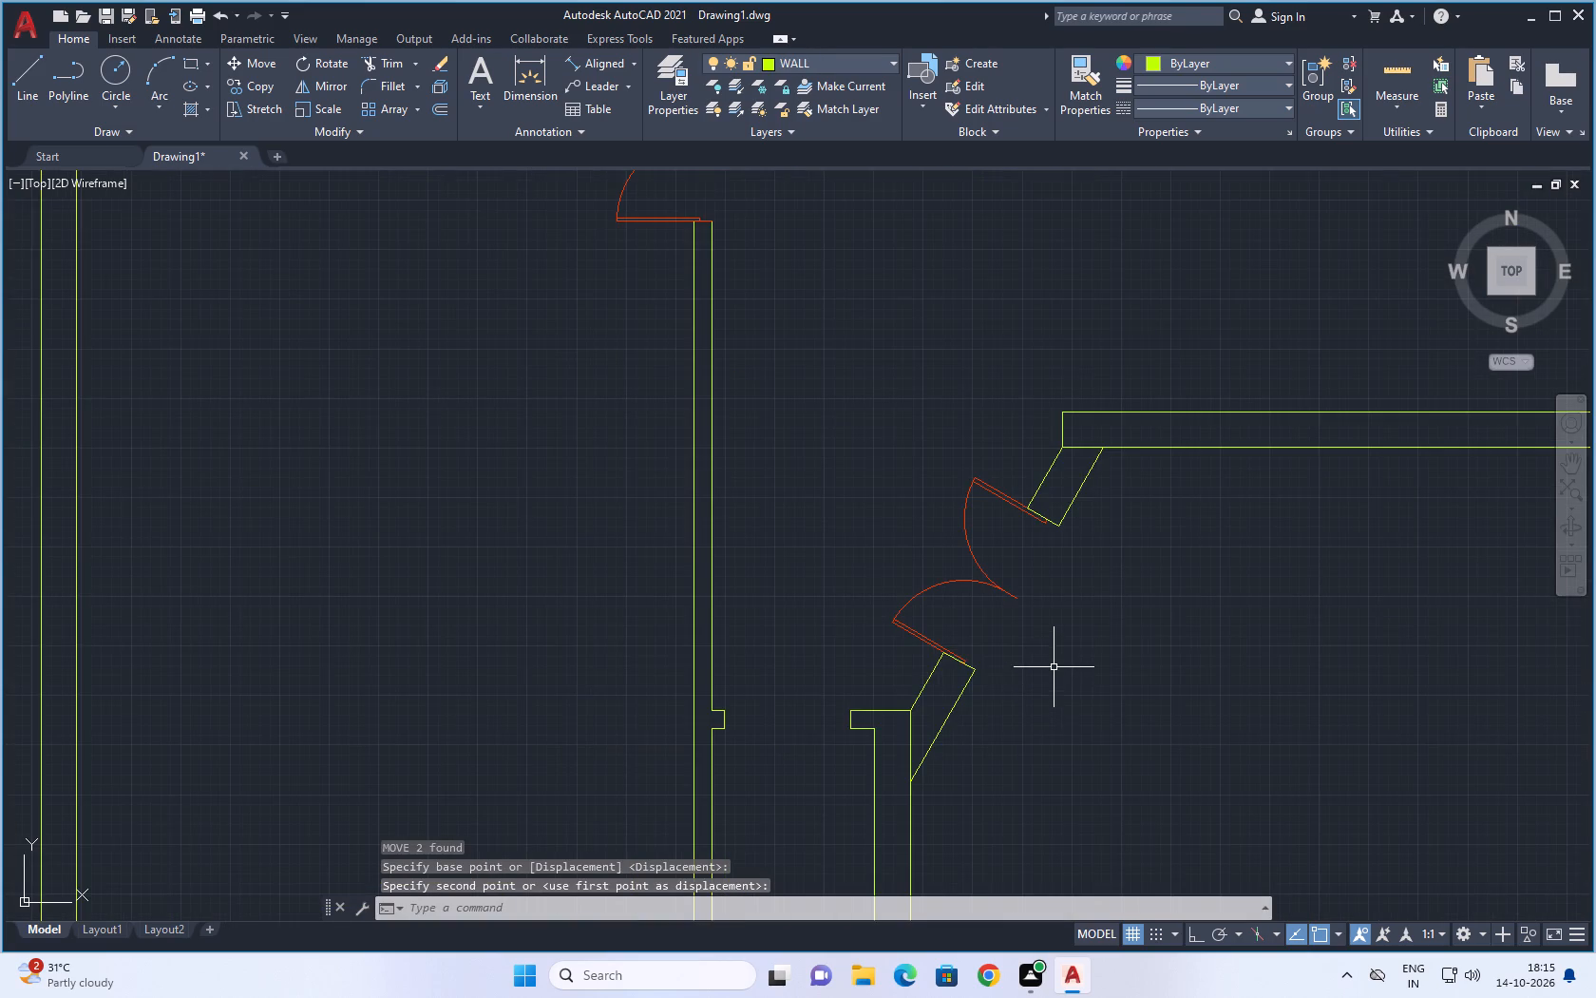
pyautogui.scroll(-1, 1054, 667)
pyautogui.moveTo(1078, 674); pyautogui.dragTo(970, 644, button='middle')
pyautogui.scroll(-2, 970, 643)
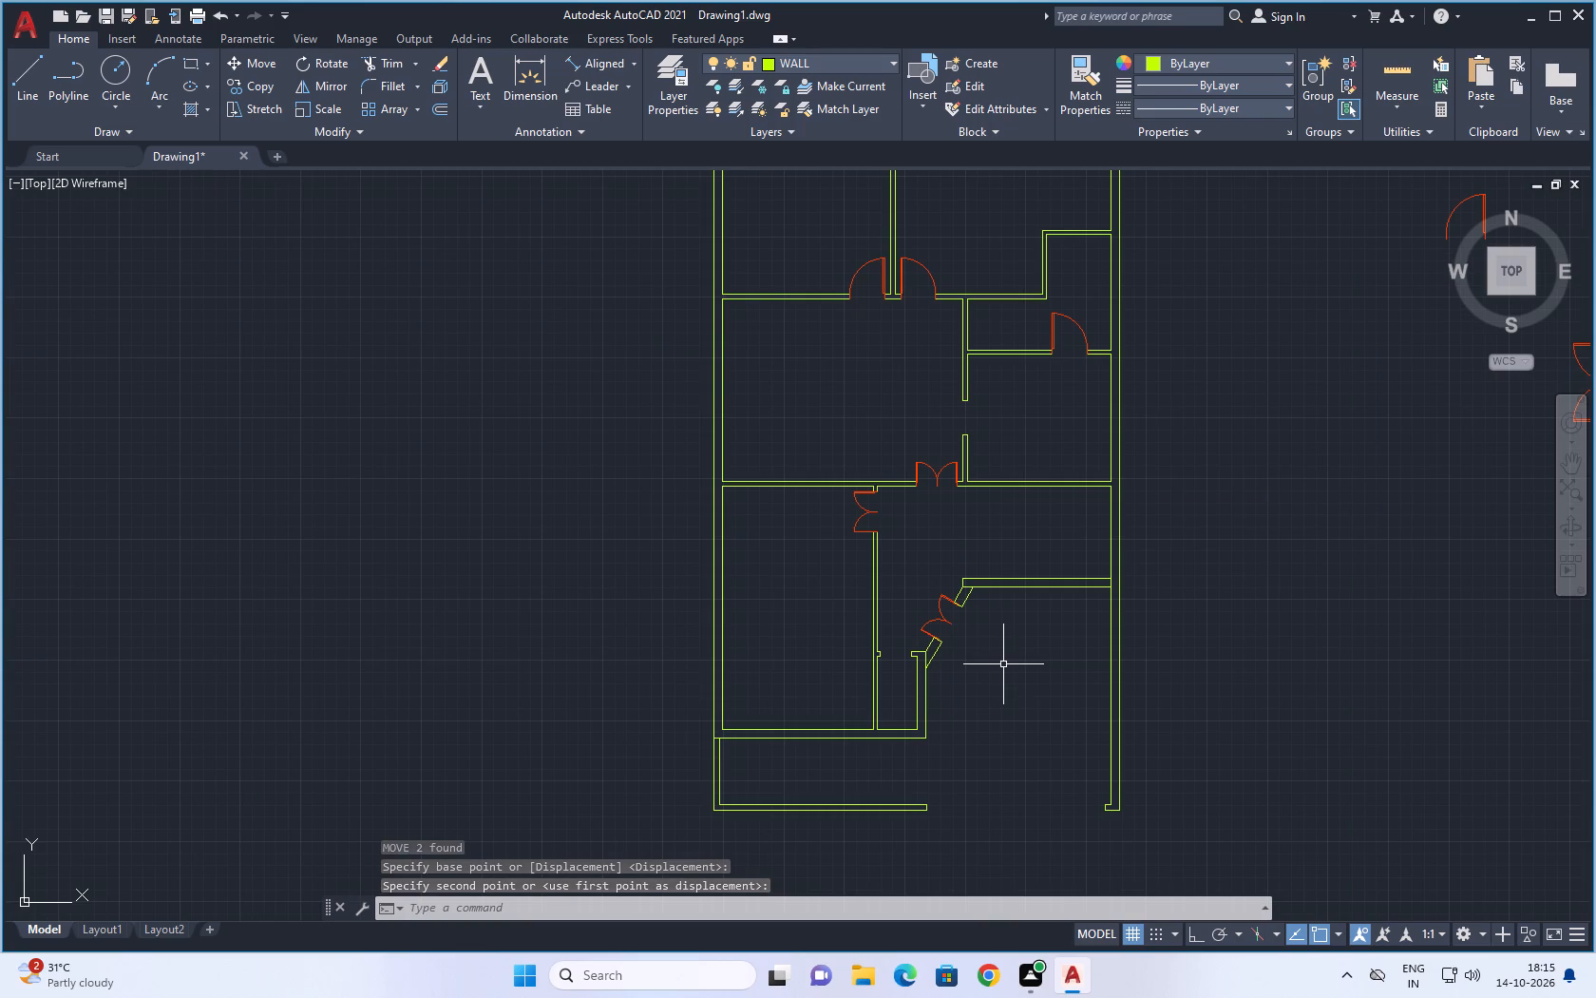
pyautogui.scroll(-1, 1003, 667)
pyautogui.moveTo(1146, 607); pyautogui.dragTo(1042, 599, button='middle')
pyautogui.scroll(1, 845, 679)
pyautogui.scroll(1, 923, 673)
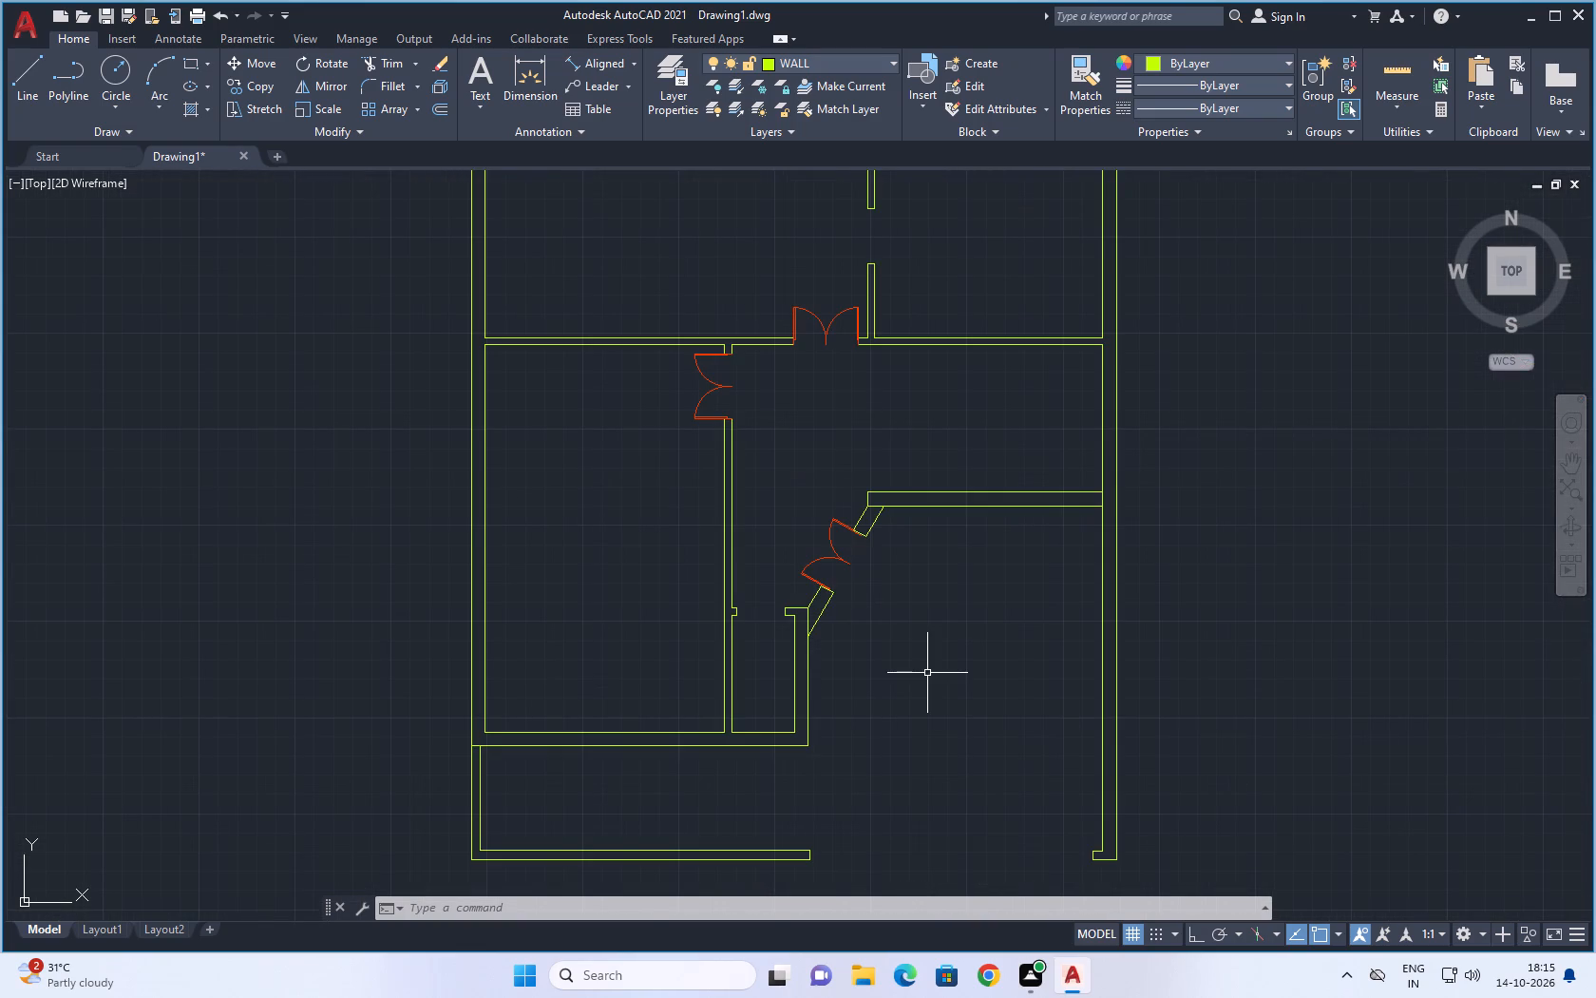
# Examine the whole floor plan, from the lower rooms and doors to the walls of the upper rooms.
pyautogui.scroll(2, 927, 673)
pyautogui.scroll(-2, 783, 569)
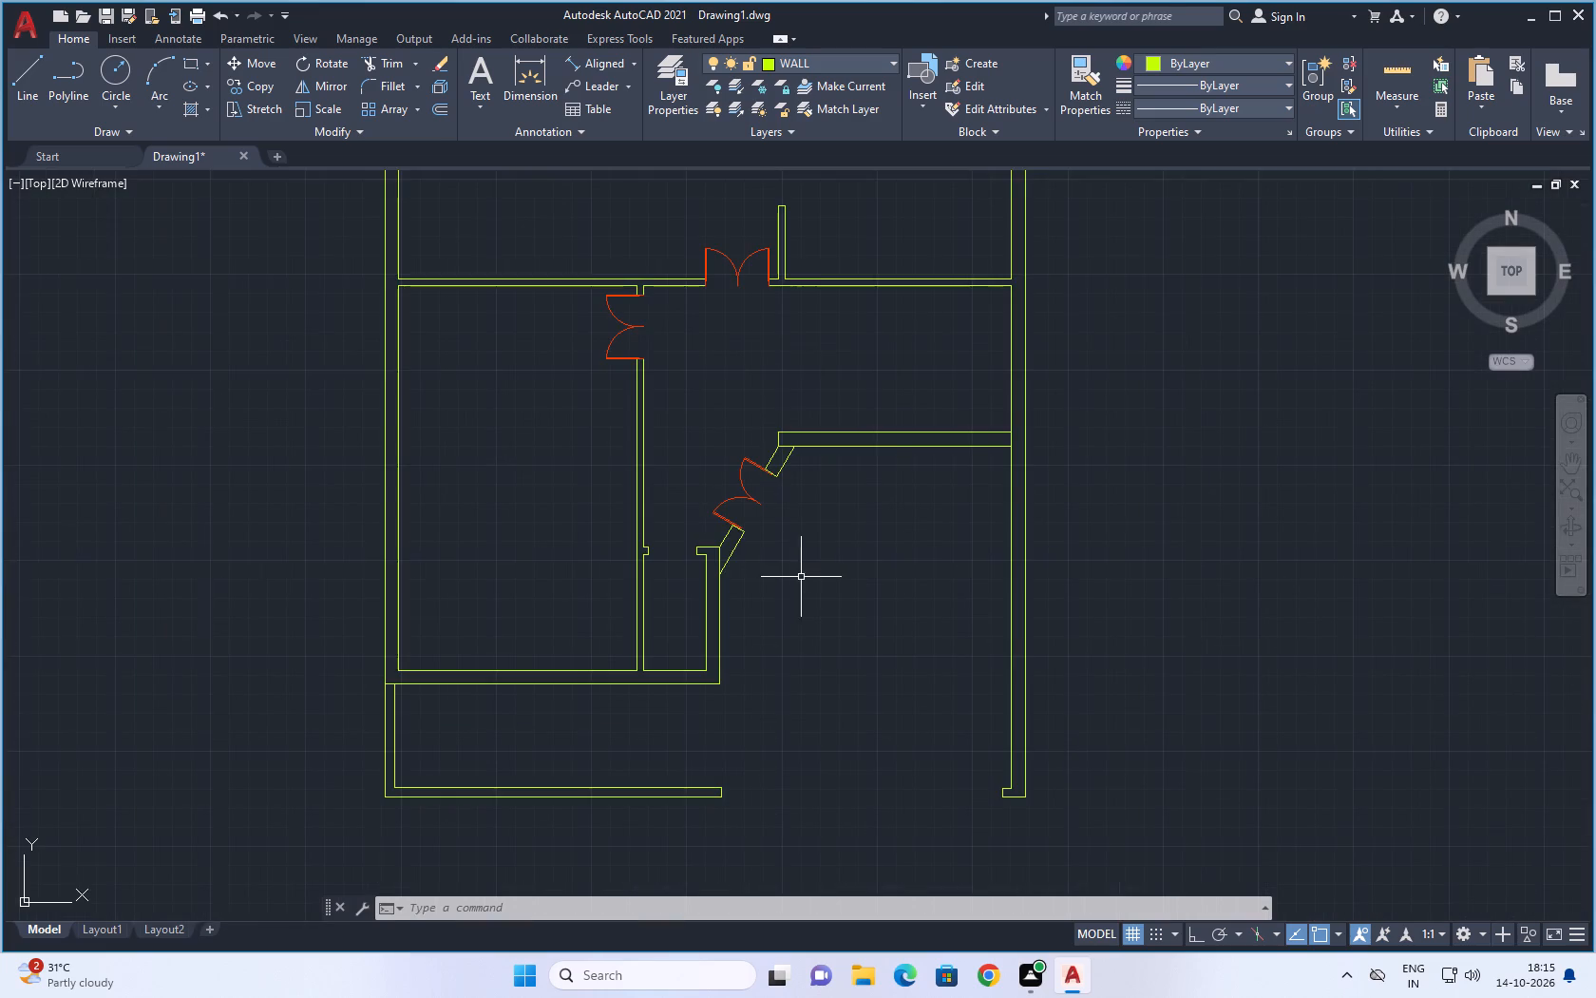
pyautogui.moveTo(790, 584); pyautogui.dragTo(675, 601, button='middle')
pyautogui.scroll(-1, 1145, 589)
pyautogui.moveTo(1137, 561); pyautogui.dragTo(1128, 566, button='middle')
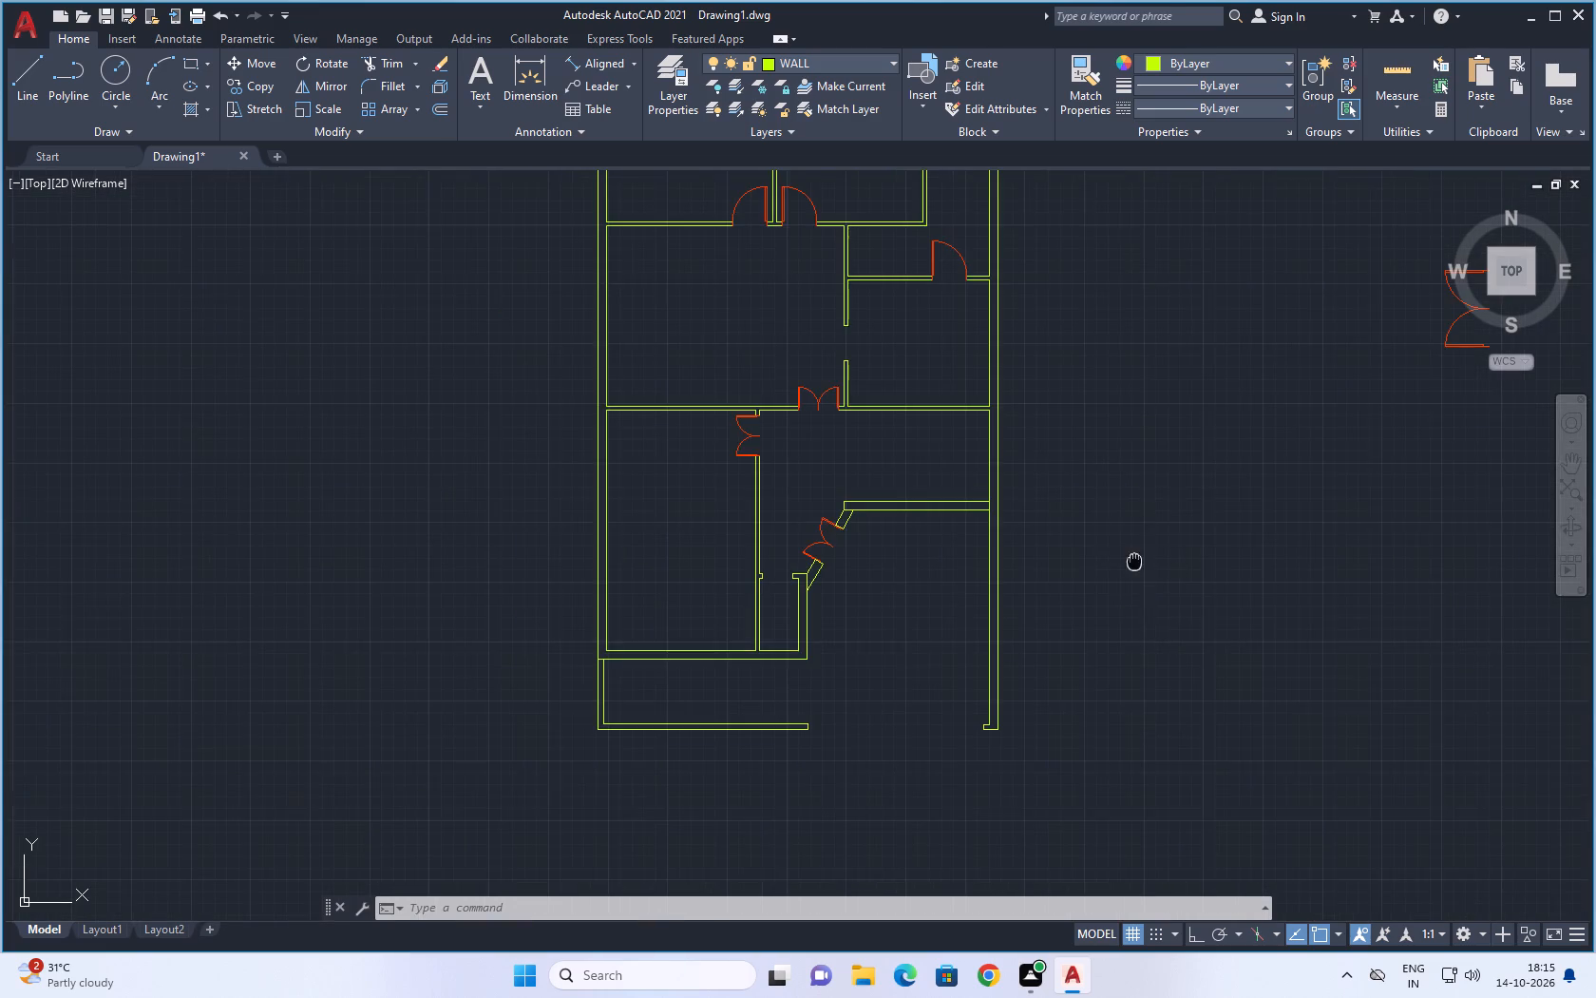
pyautogui.moveTo(1128, 566); pyautogui.dragTo(932, 761, button='middle')
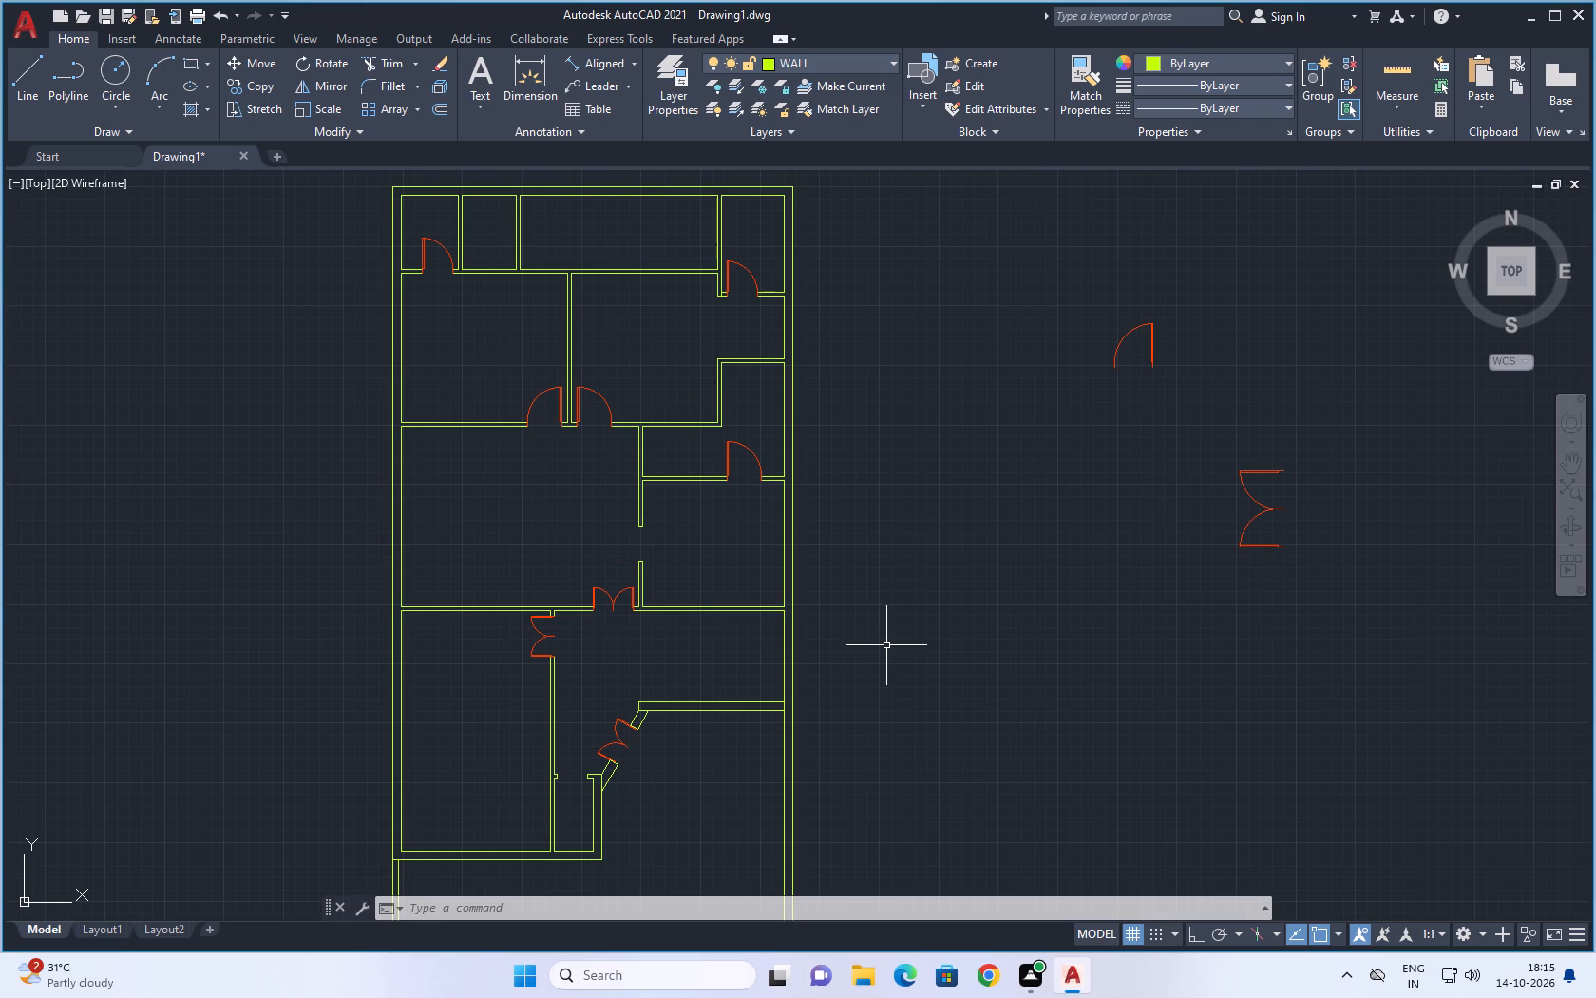
pyautogui.scroll(-1, 911, 608)
pyautogui.moveTo(949, 492); pyautogui.dragTo(887, 662, button='middle')
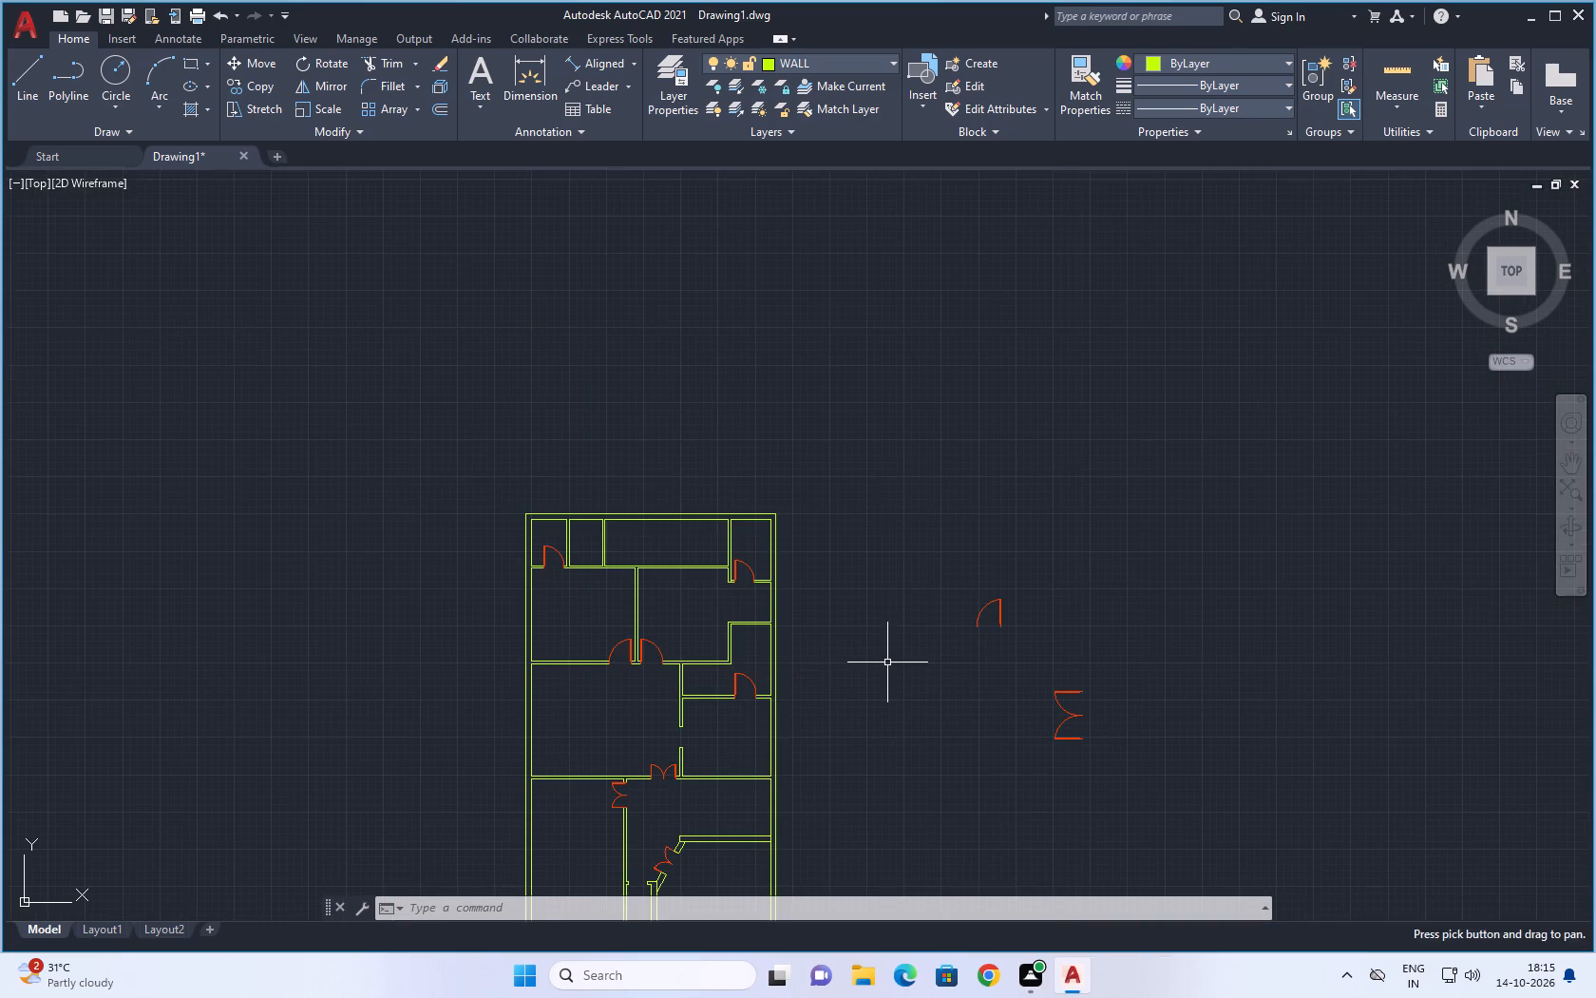
pyautogui.press('Escape')
# Offset the inner top wall line of the wide upper middle room 3' downwards, and offset that new line a further 4.5" down.
pyautogui.scroll(2, 579, 387)
pyautogui.moveTo(725, 450); pyautogui.dragTo(640, 278, button='middle')
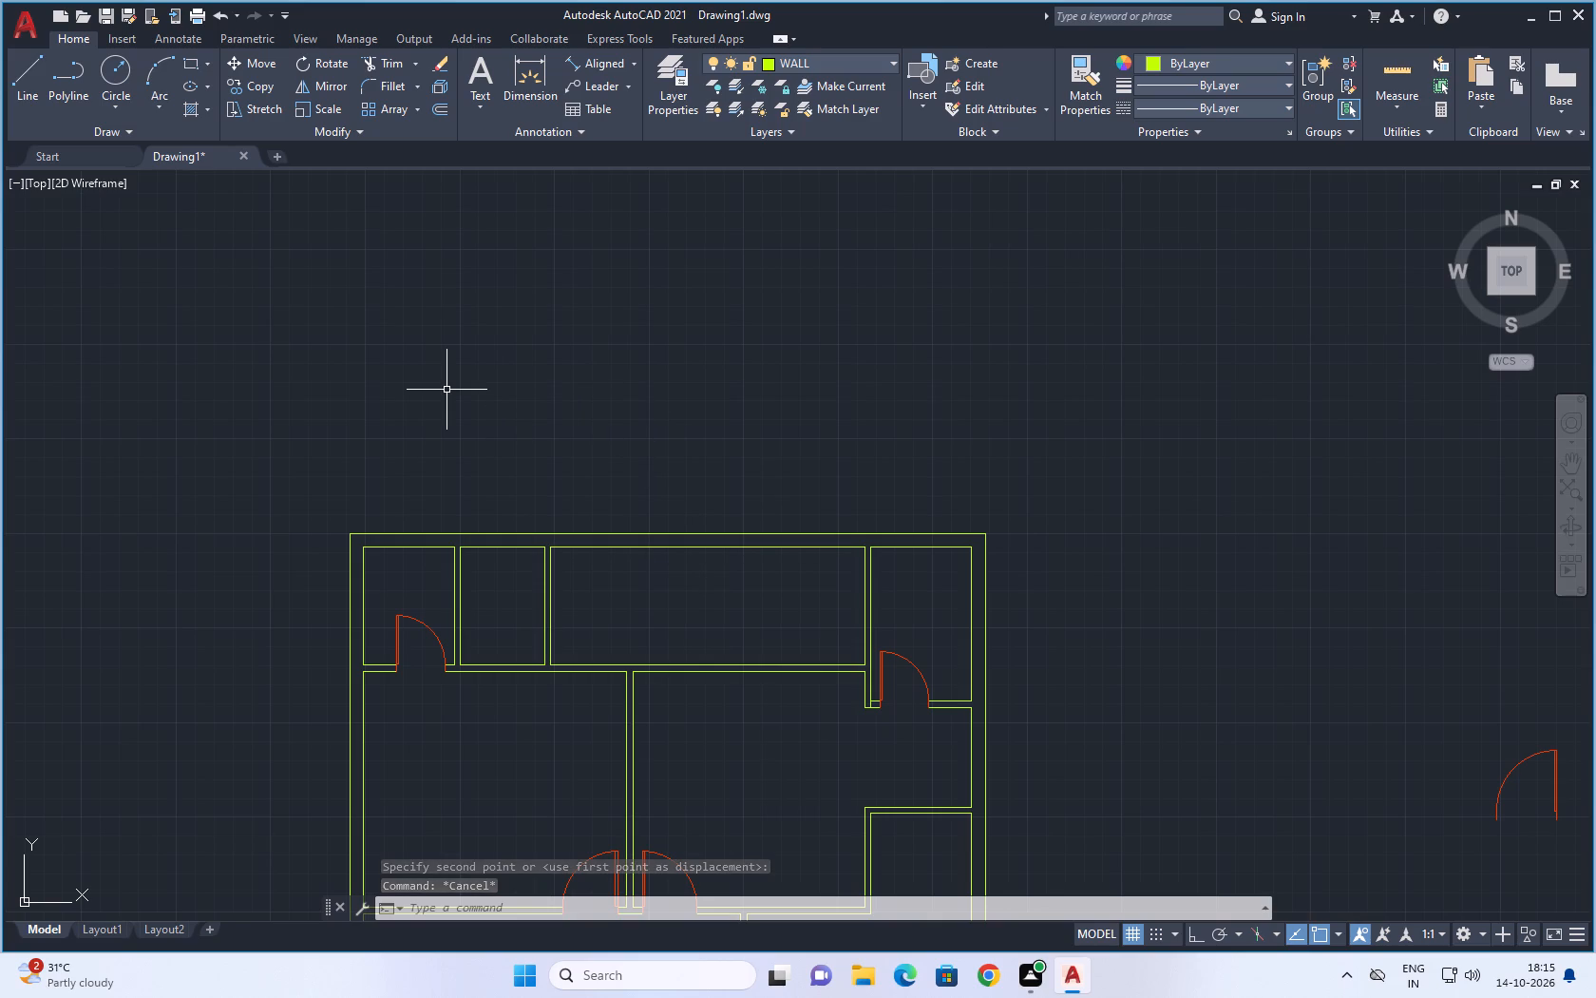
pyautogui.press('o')
pyautogui.press('Return')
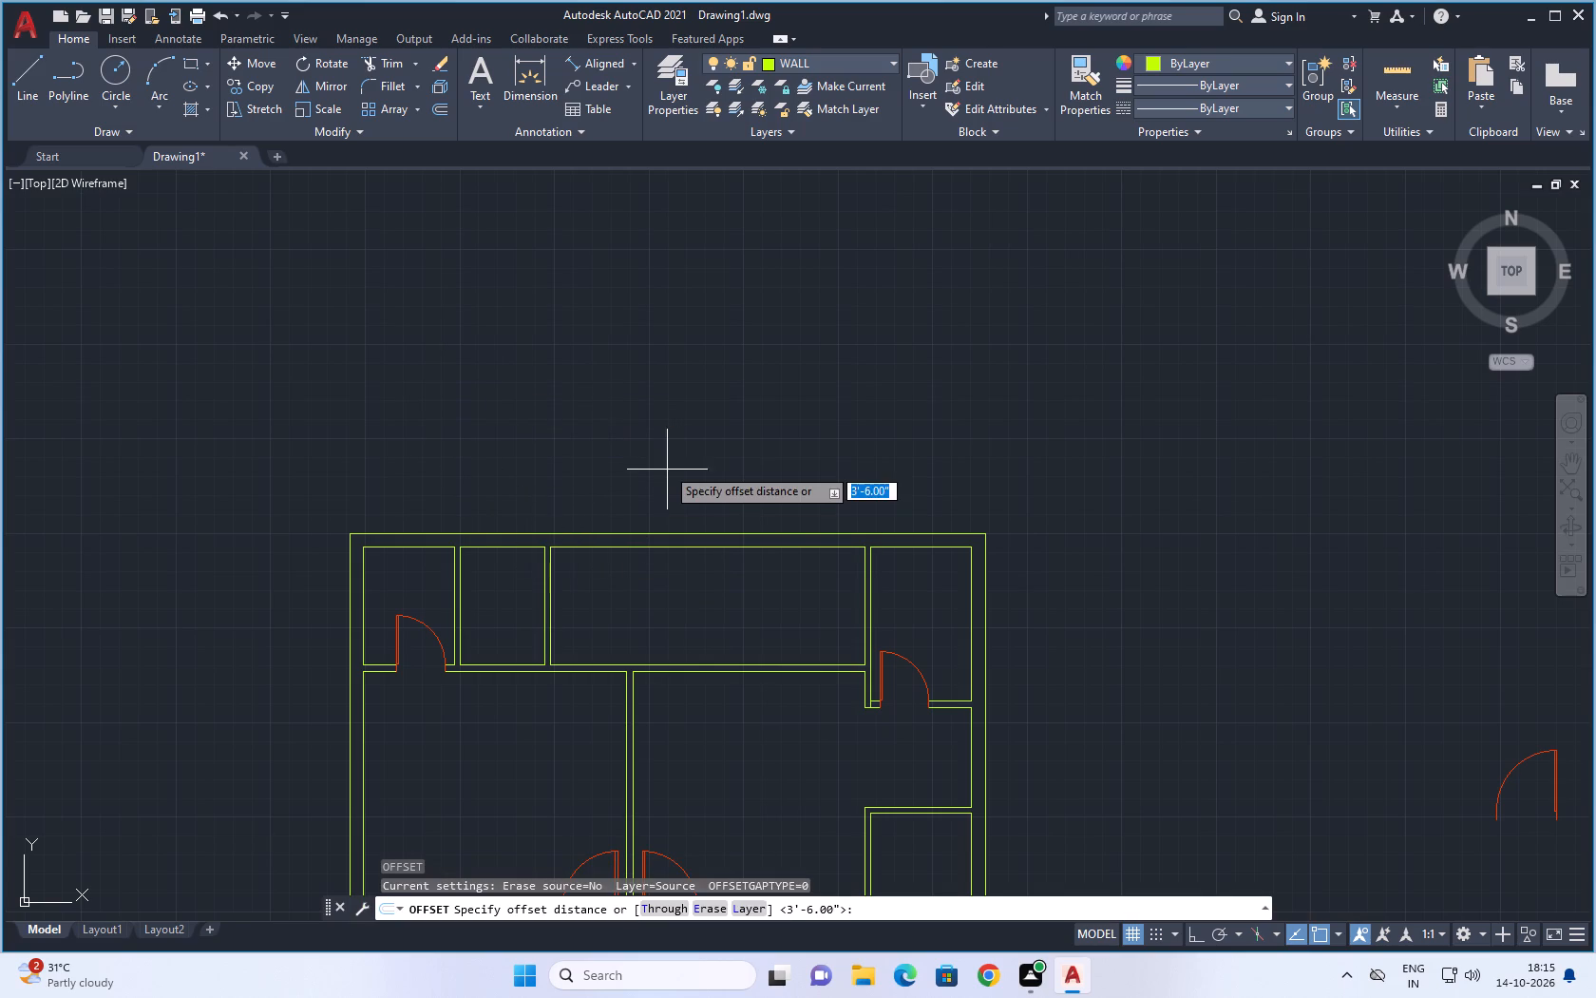
pyautogui.write("3'")
pyautogui.press('Return')
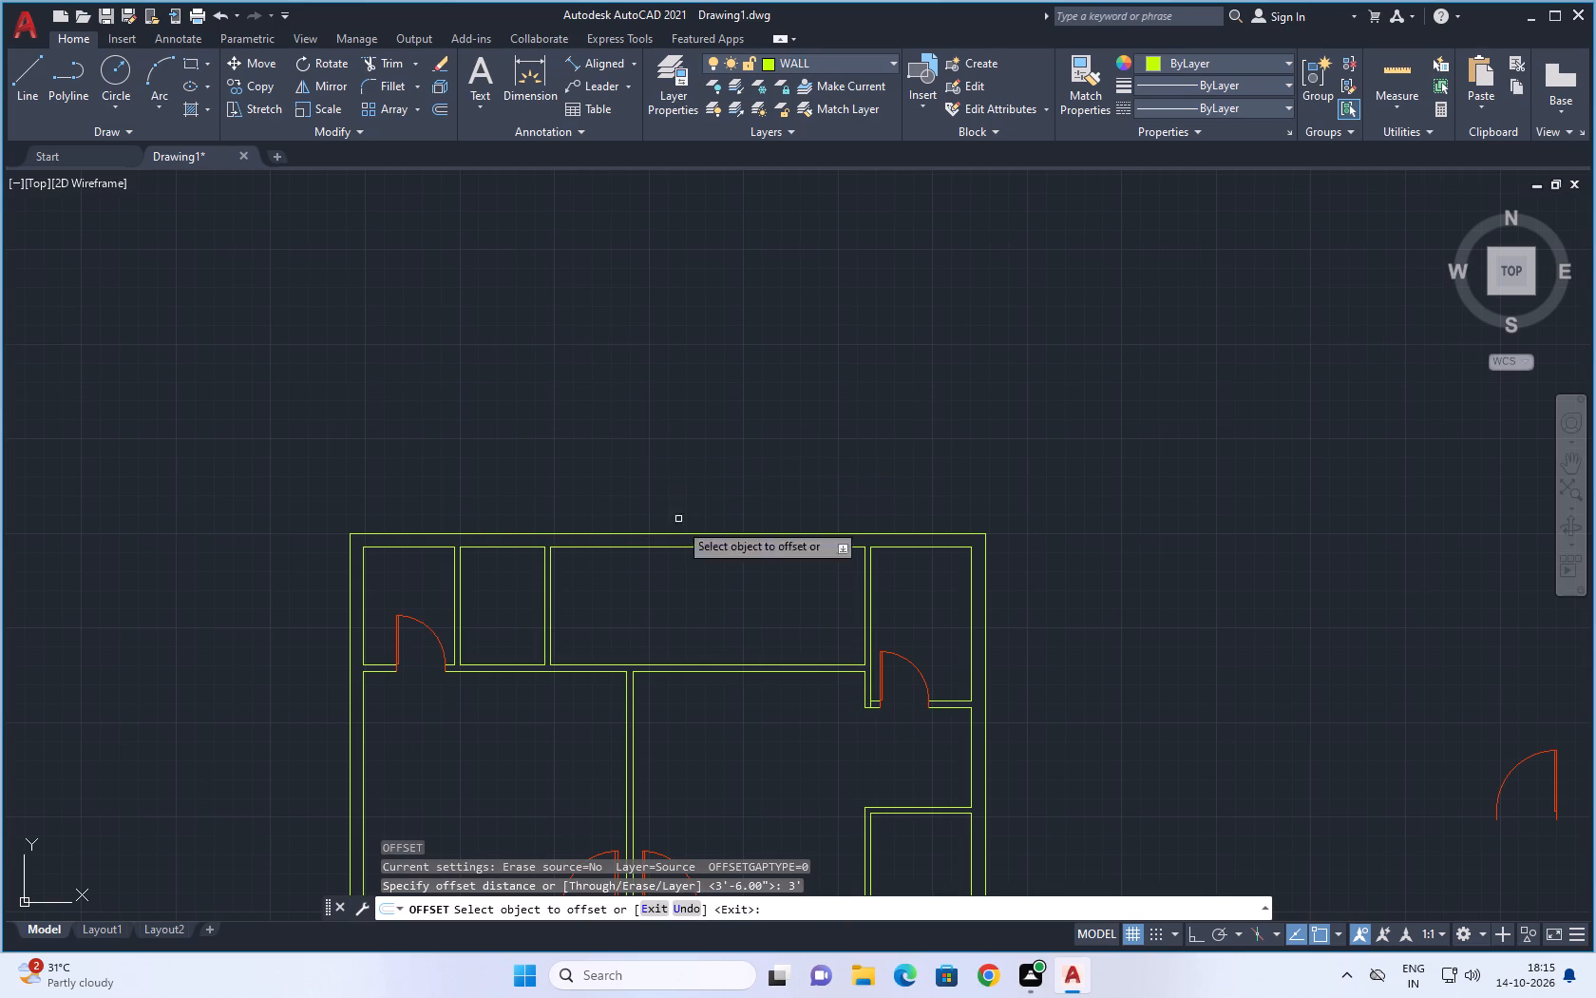
pyautogui.click(697, 547)
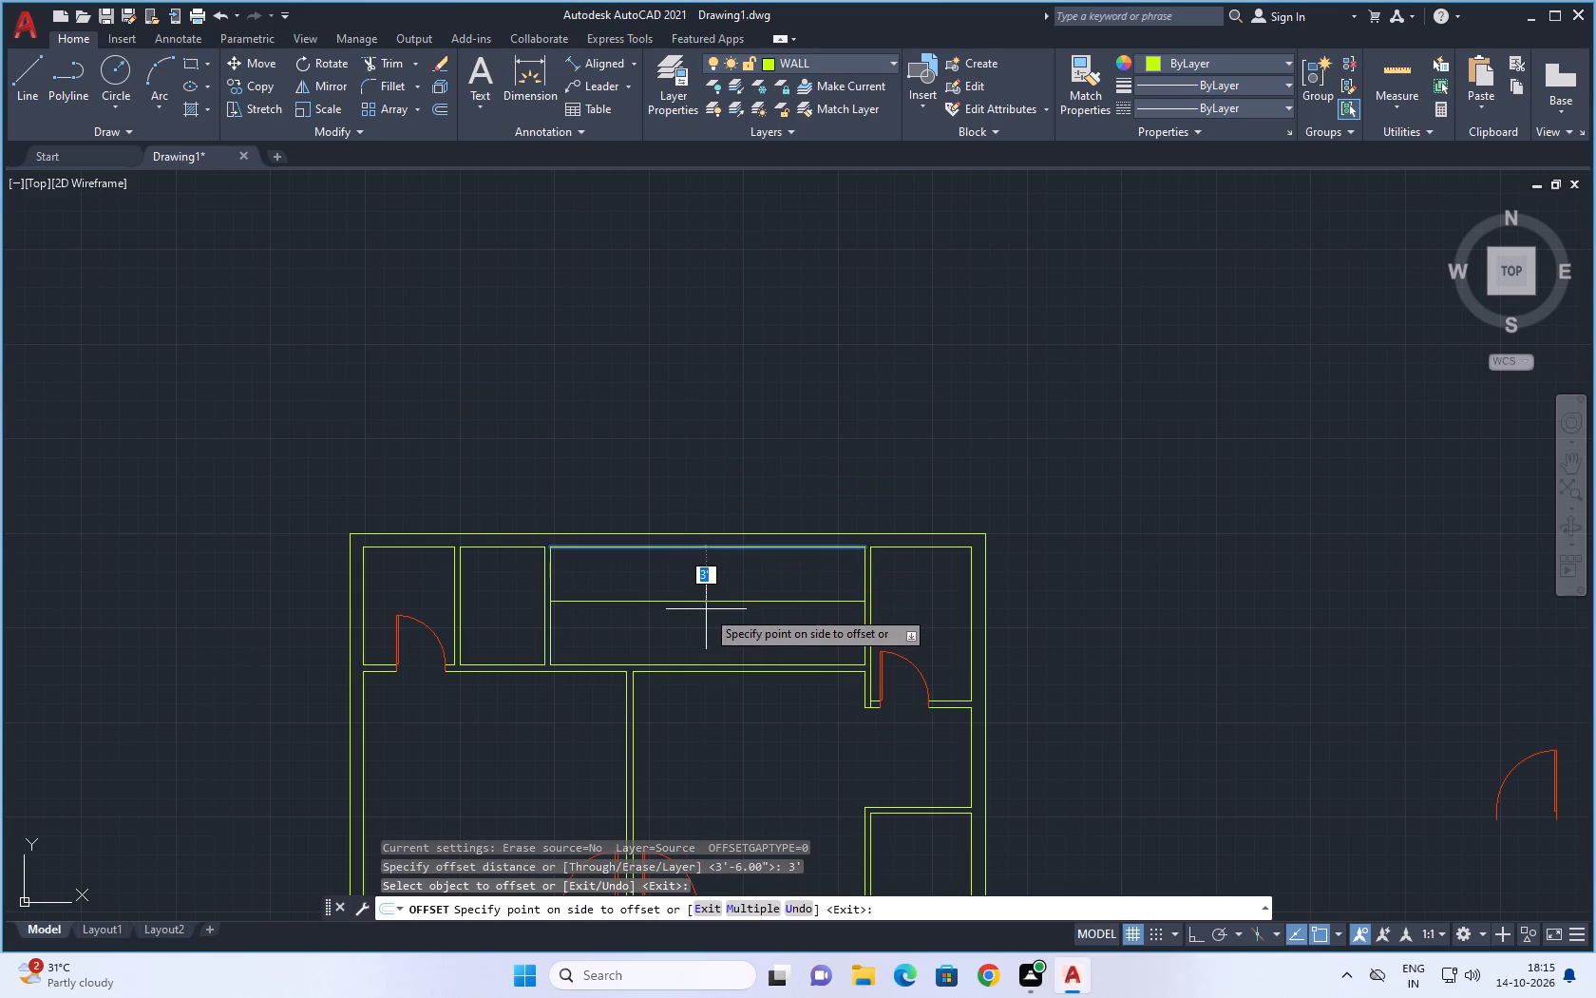
pyautogui.click(706, 609)
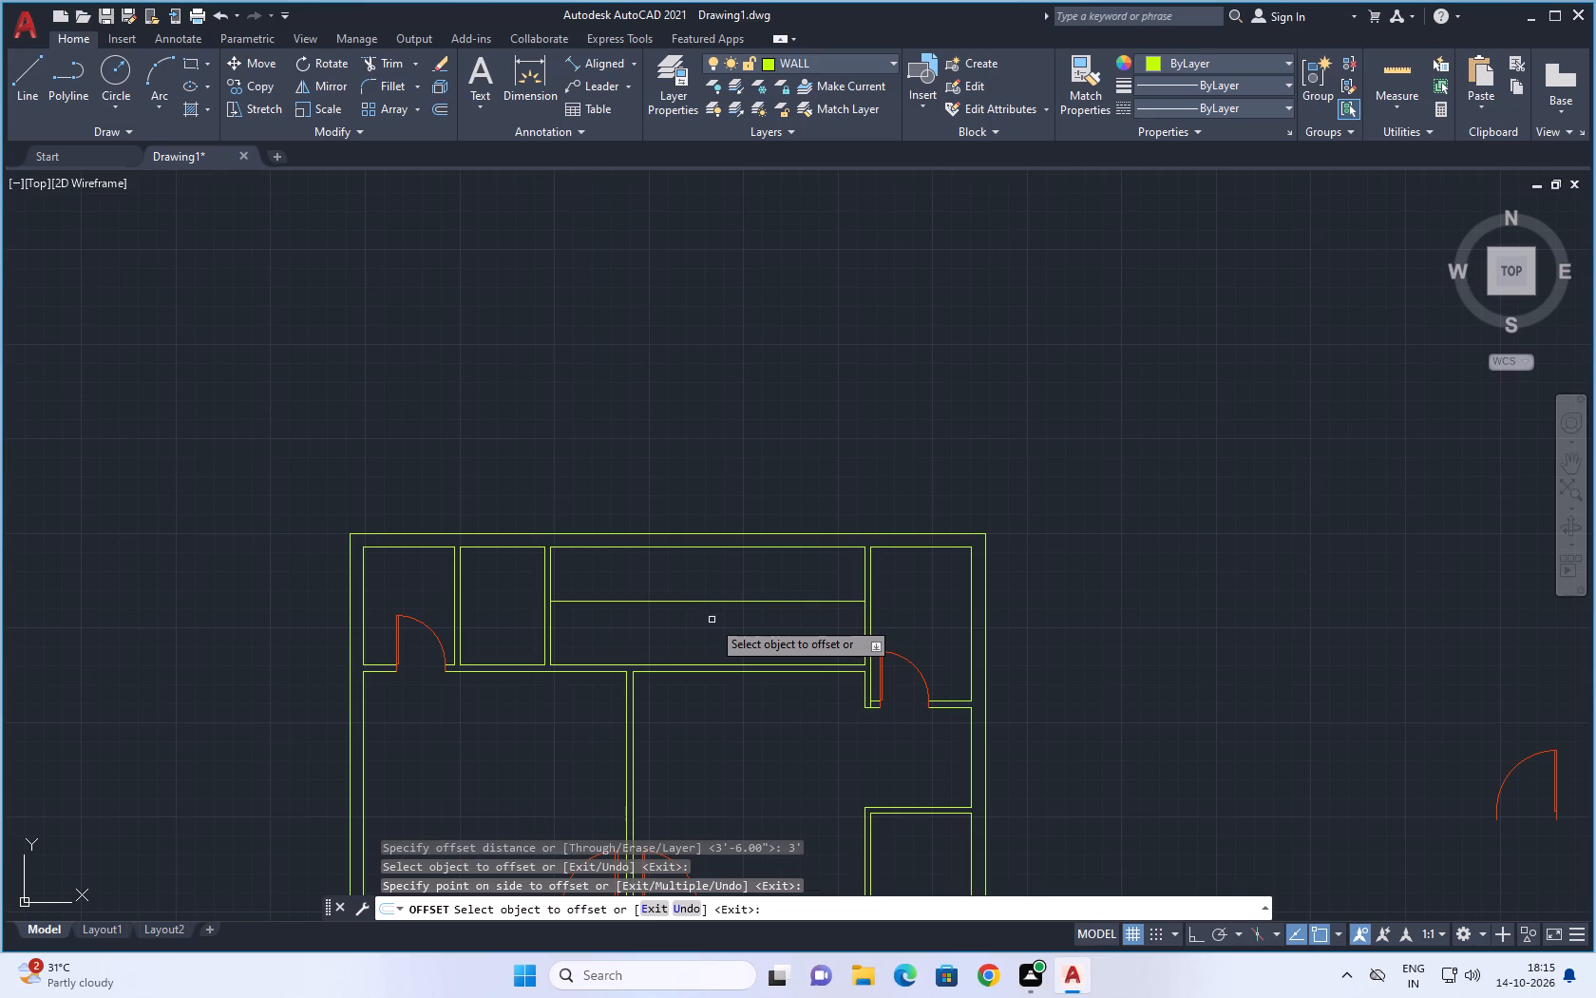
pyautogui.click(715, 602)
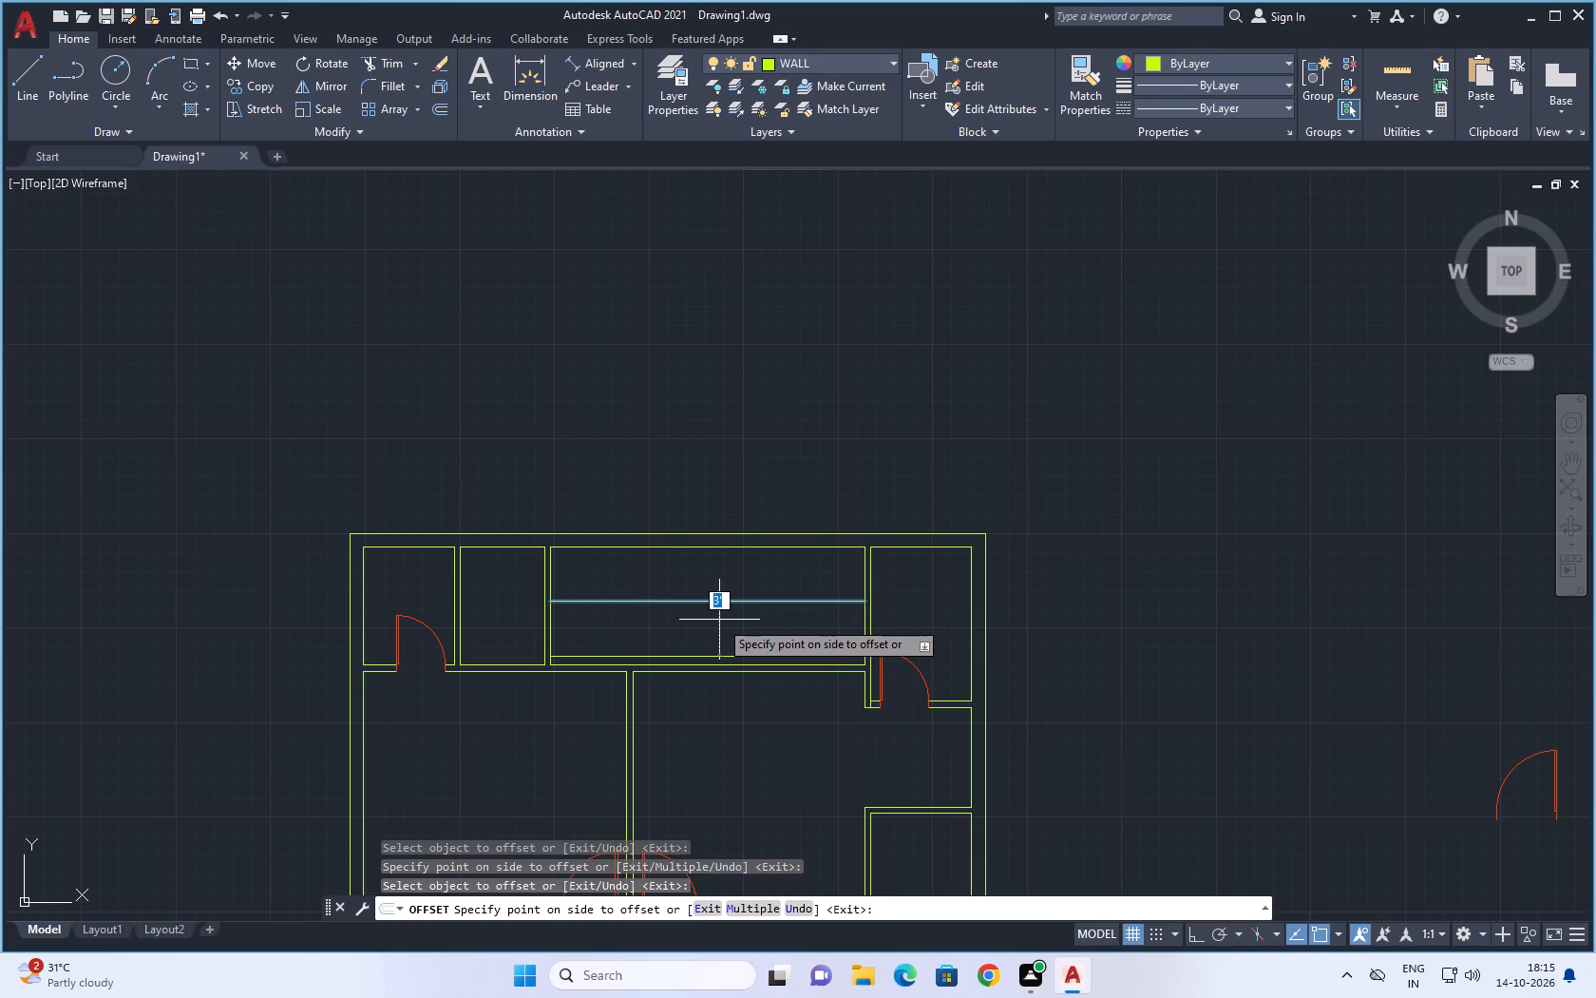
pyautogui.write('4.5"')
pyautogui.press('Return')
# Offset the wide upper room's left wall line 3' into the room, and offset that new line a further 4.5" the same way.
pyautogui.scroll(1, 719, 620)
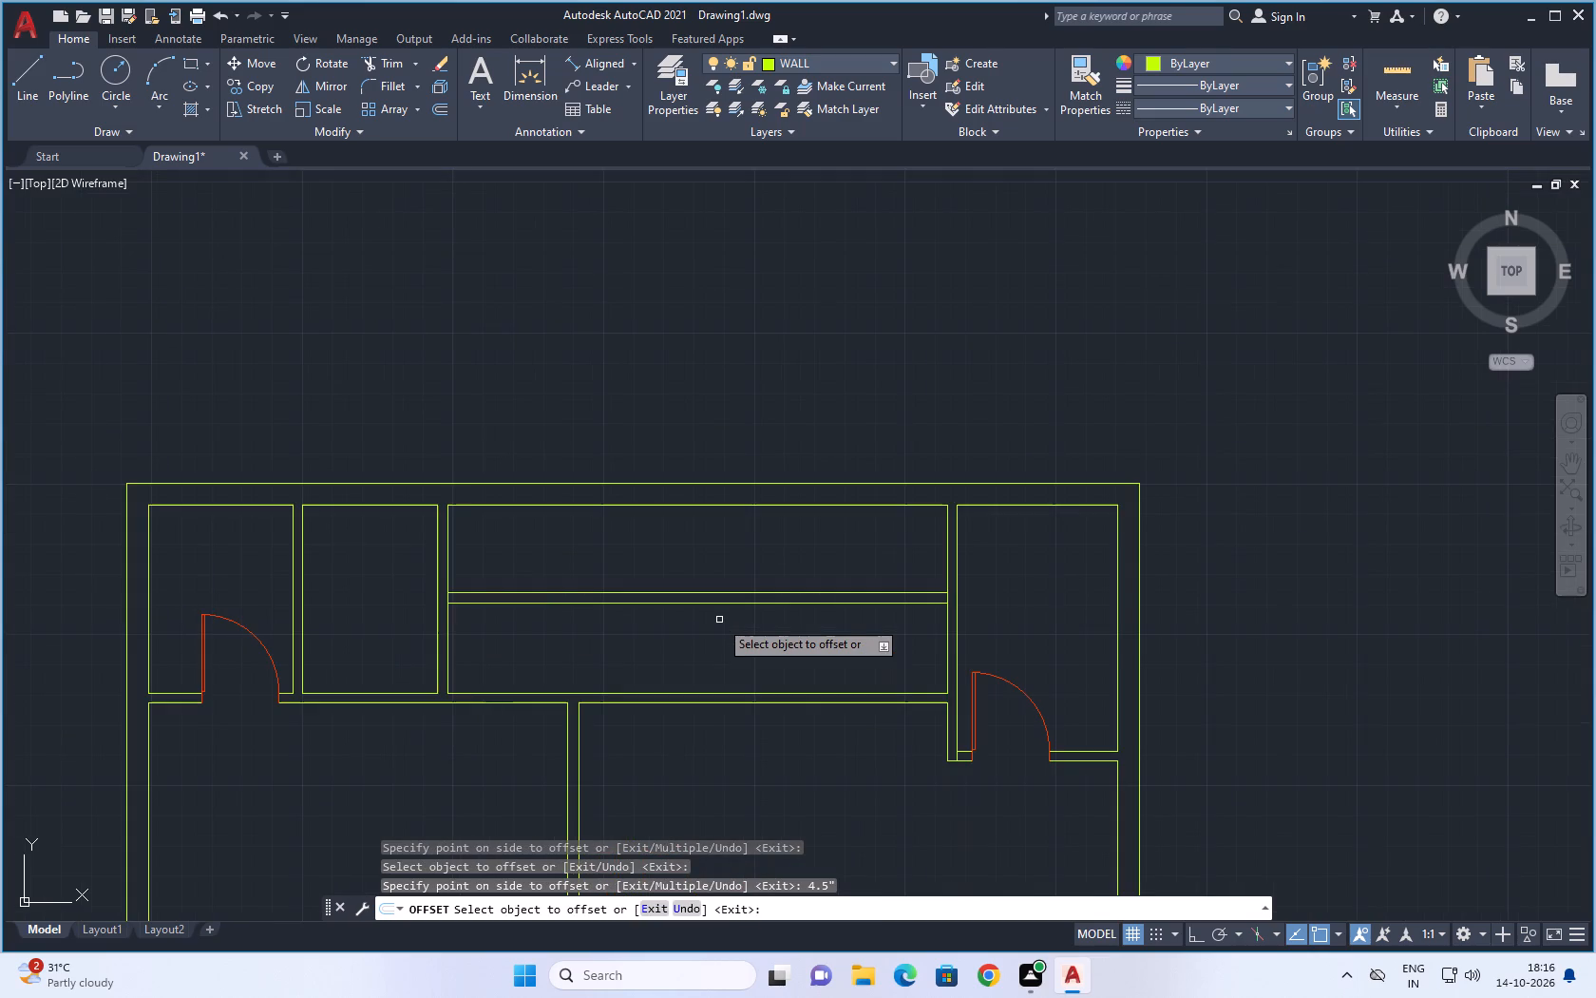
pyautogui.click(447, 642)
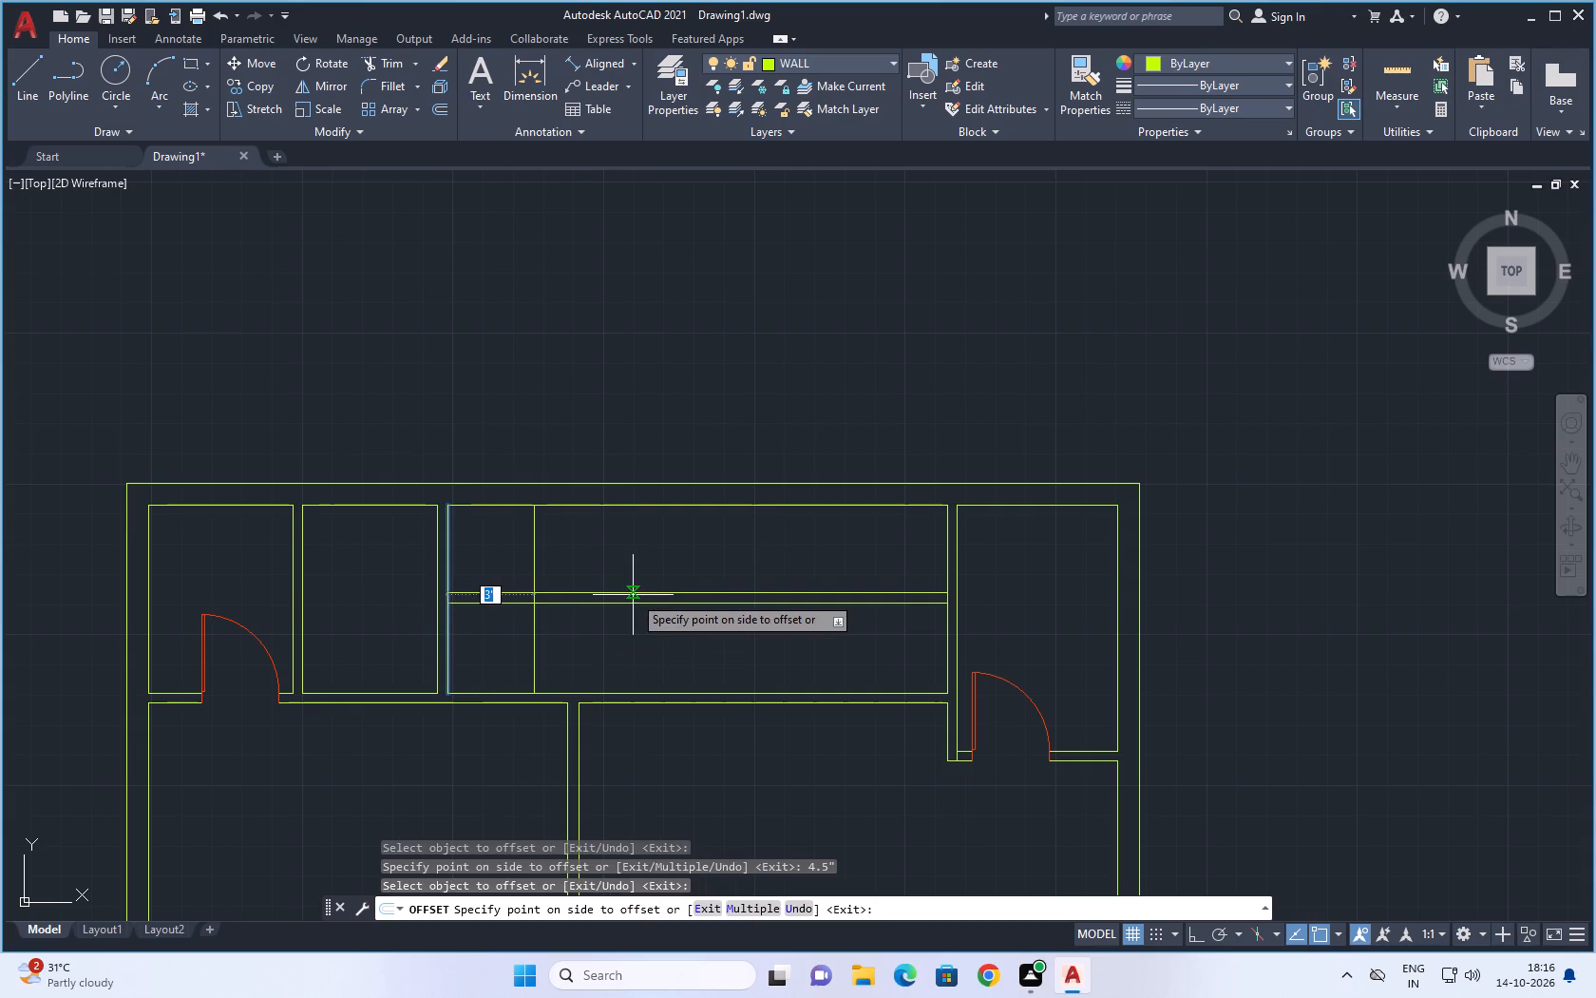
pyautogui.click(616, 662)
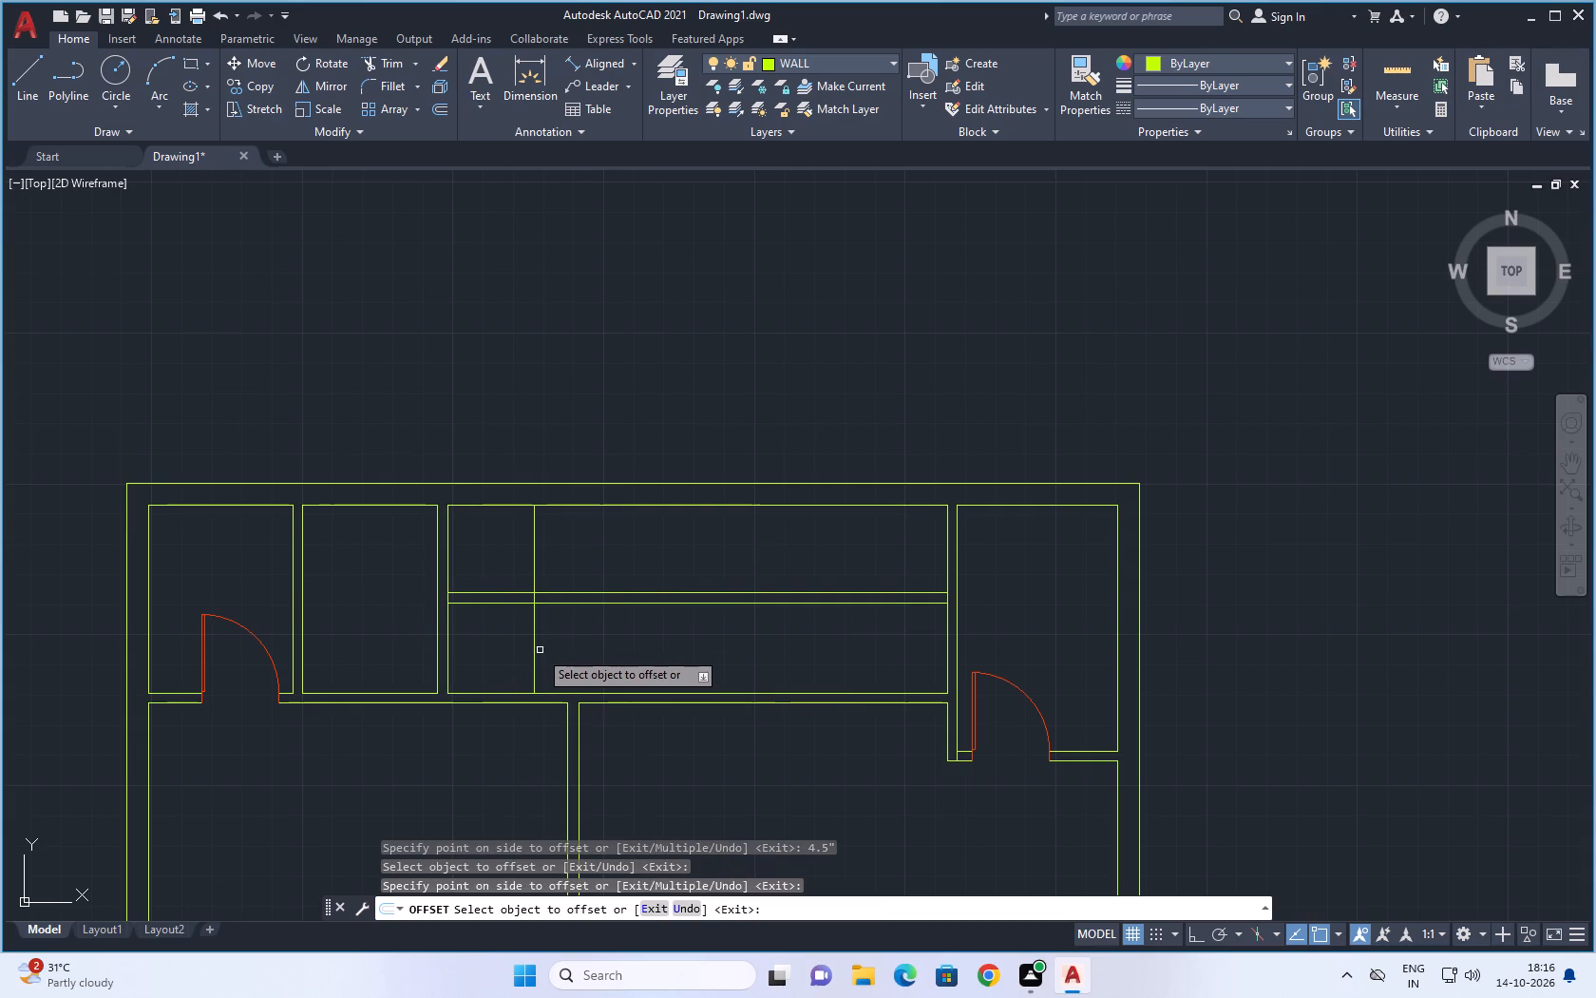
pyautogui.click(536, 650)
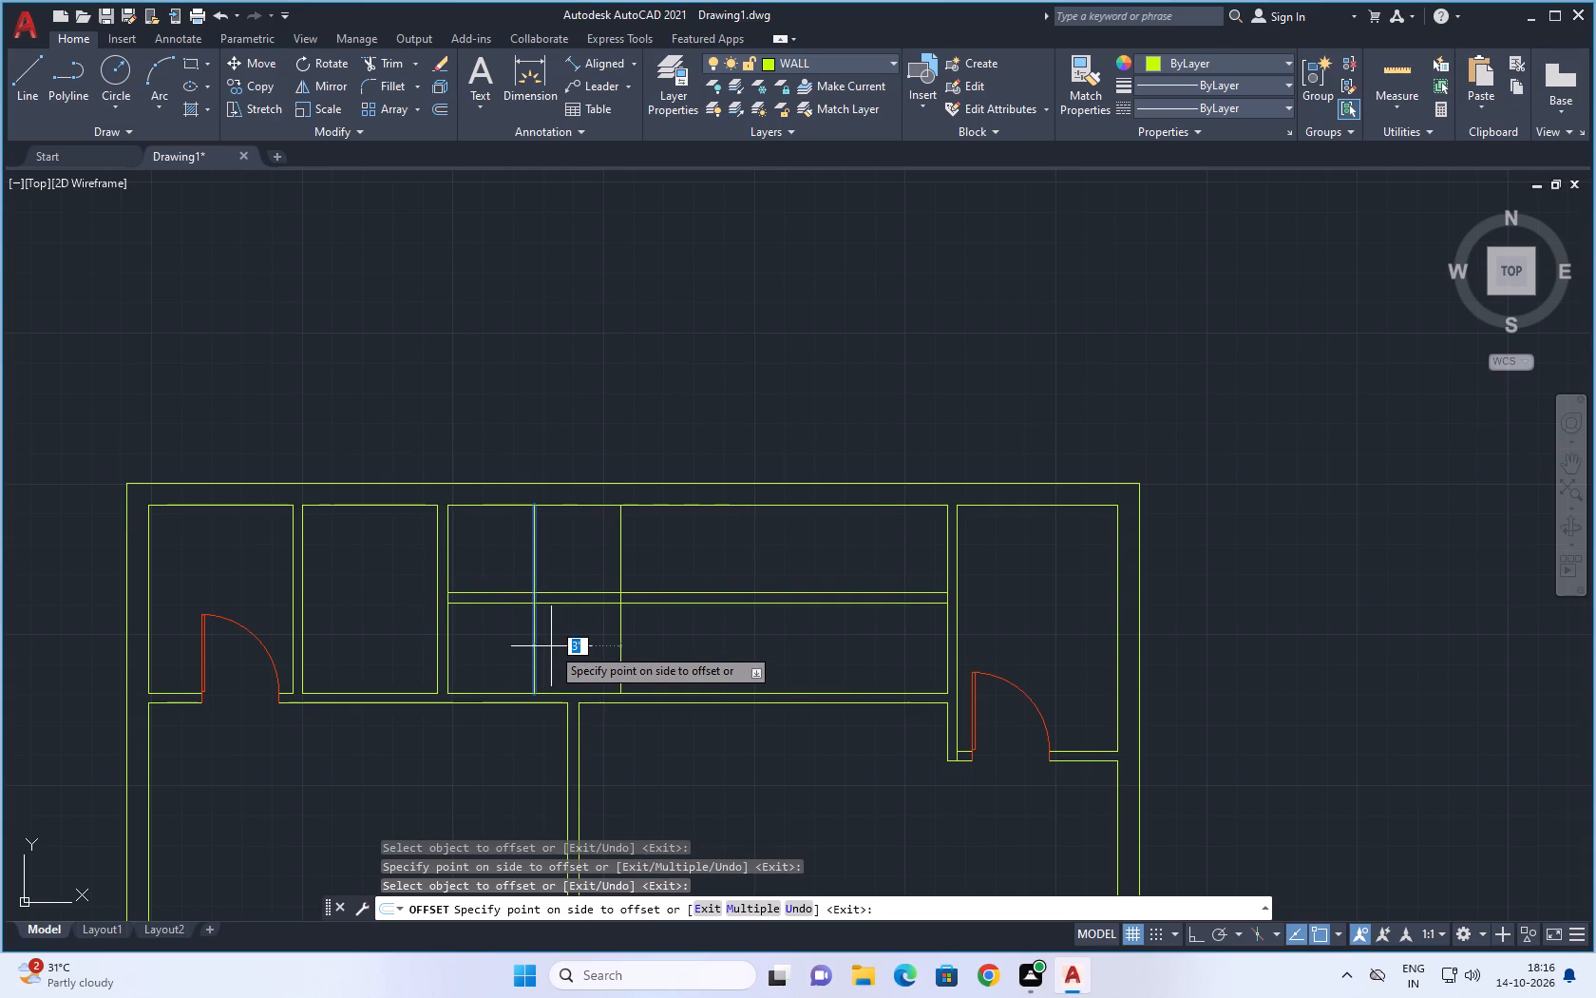
pyautogui.write('4.5"')
pyautogui.press('Return')
# Trim the crossing offset lines in the wide upper room into a clean L-shaped wall corner.
pyautogui.scroll(1, 551, 646)
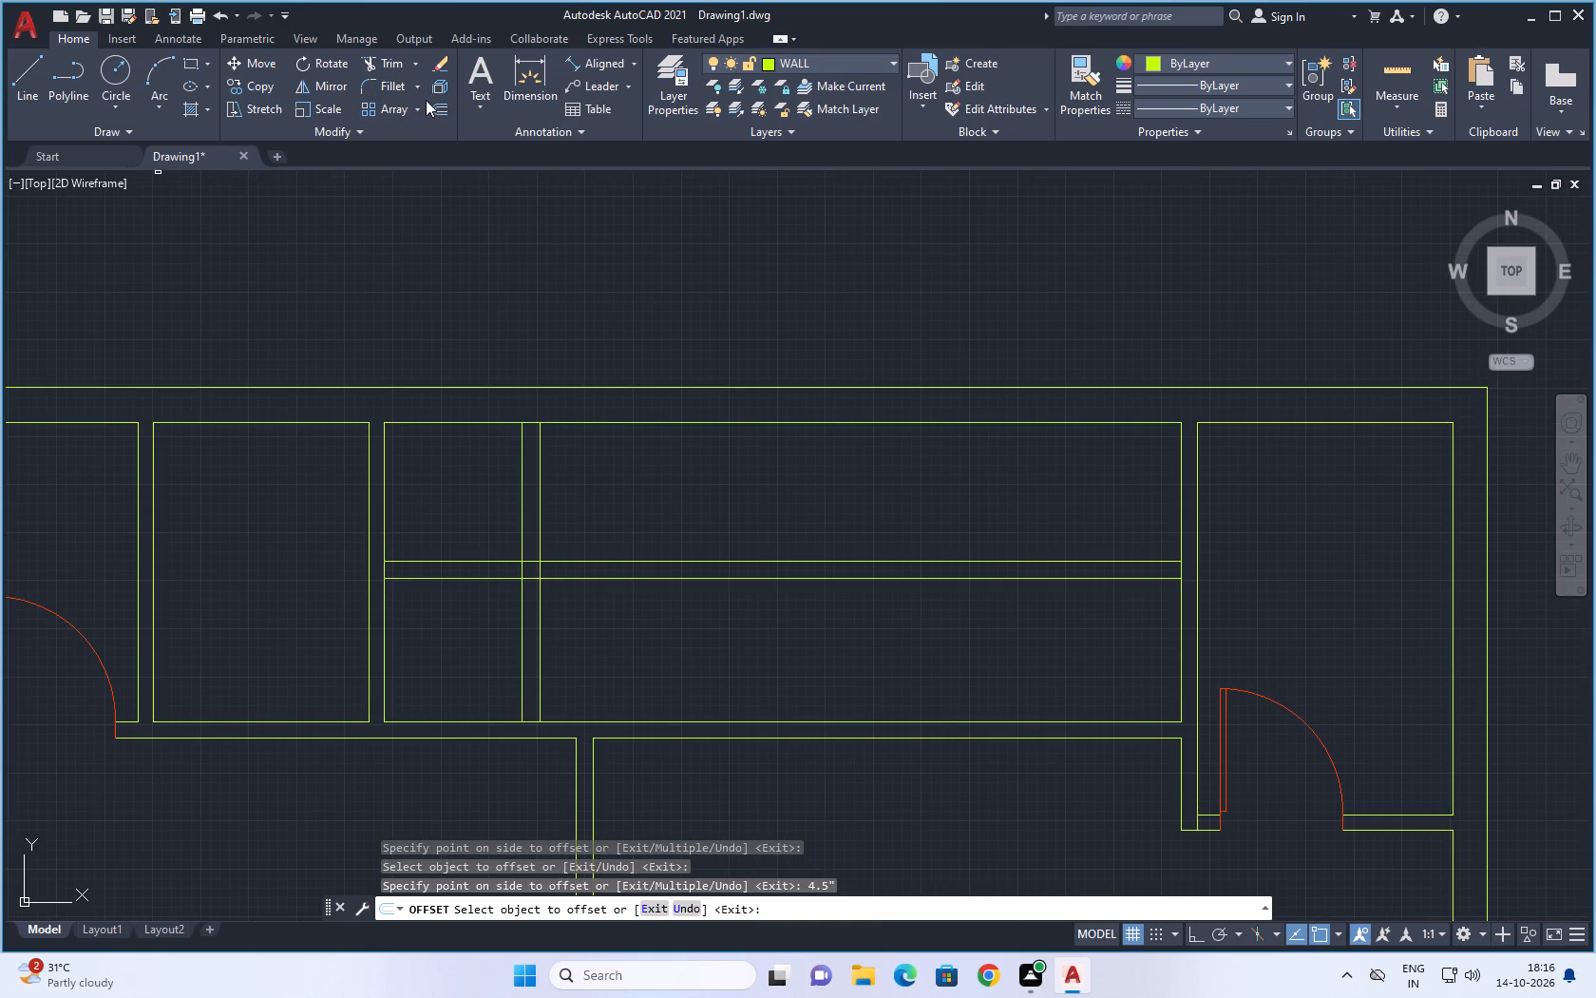
pyautogui.click(381, 63)
pyautogui.moveTo(591, 491); pyautogui.dragTo(468, 511)
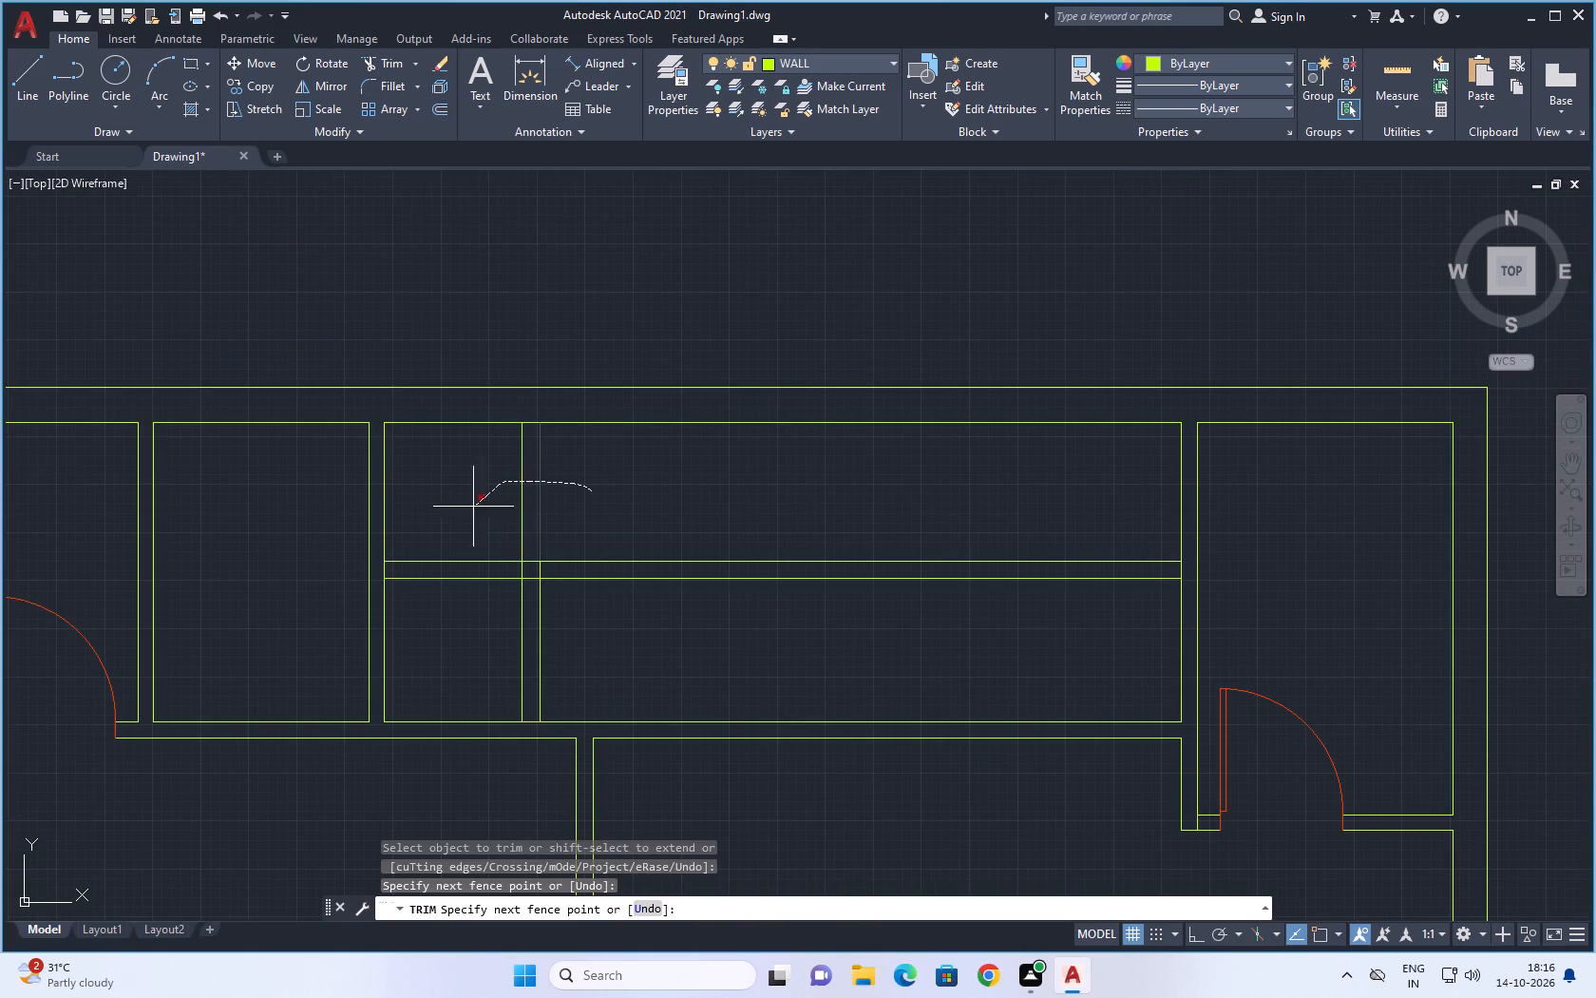
pyautogui.moveTo(468, 511); pyautogui.dragTo(454, 647)
pyautogui.scroll(3, 522, 583)
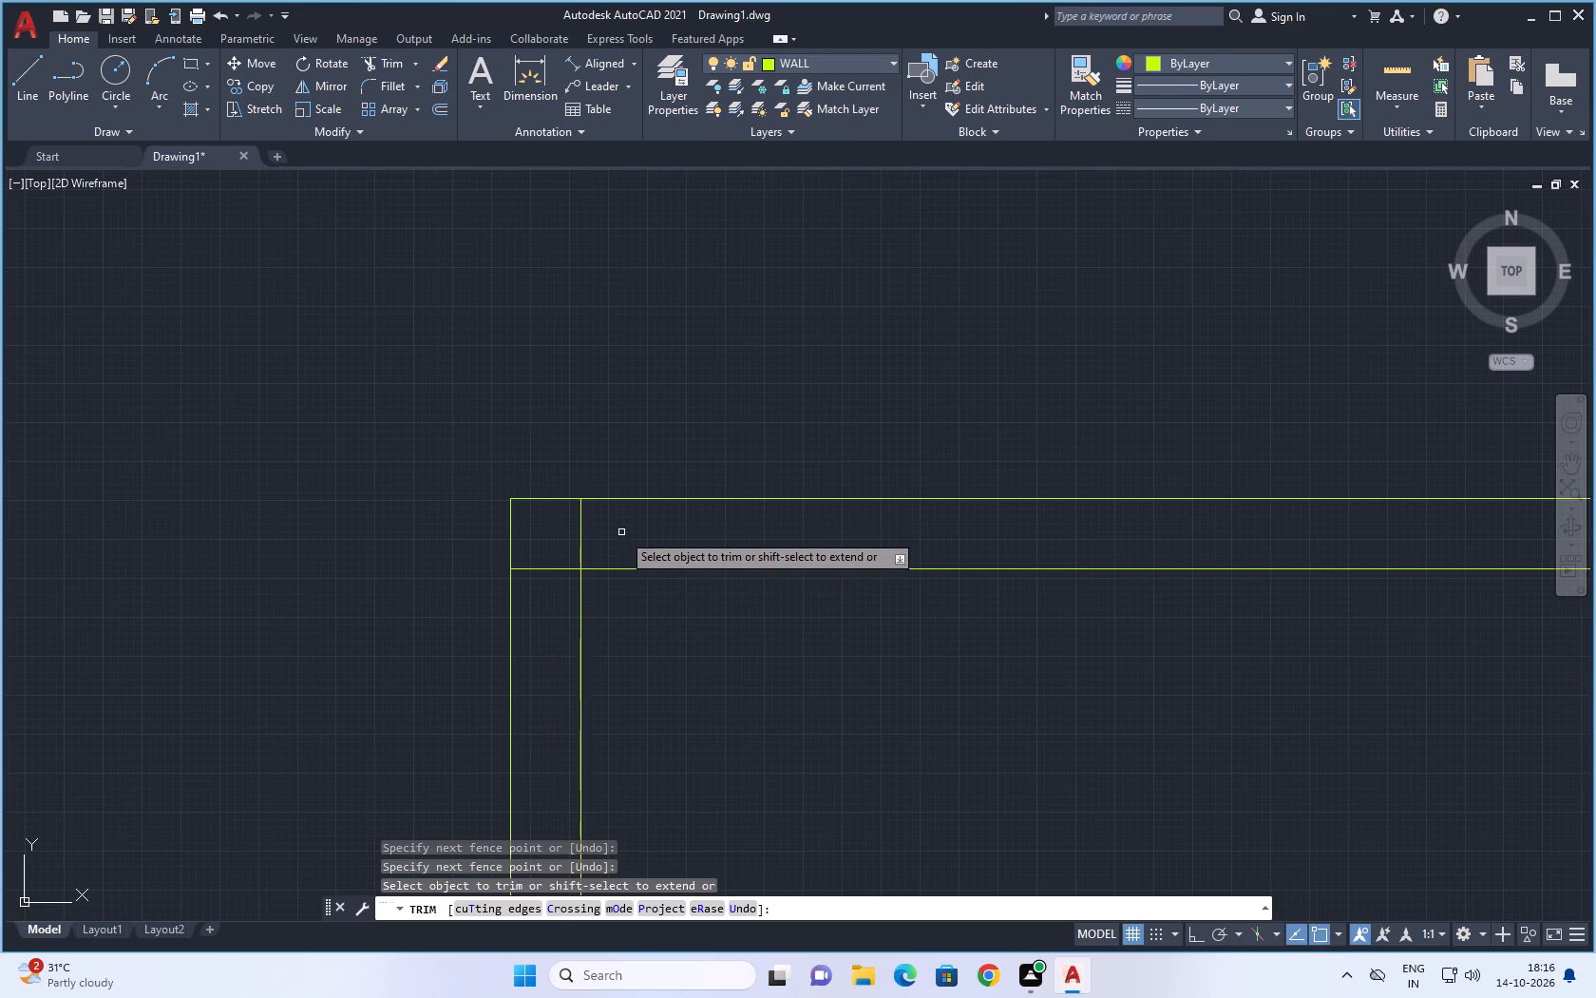
pyautogui.moveTo(622, 531); pyautogui.dragTo(534, 591)
pyautogui.scroll(-4, 615, 432)
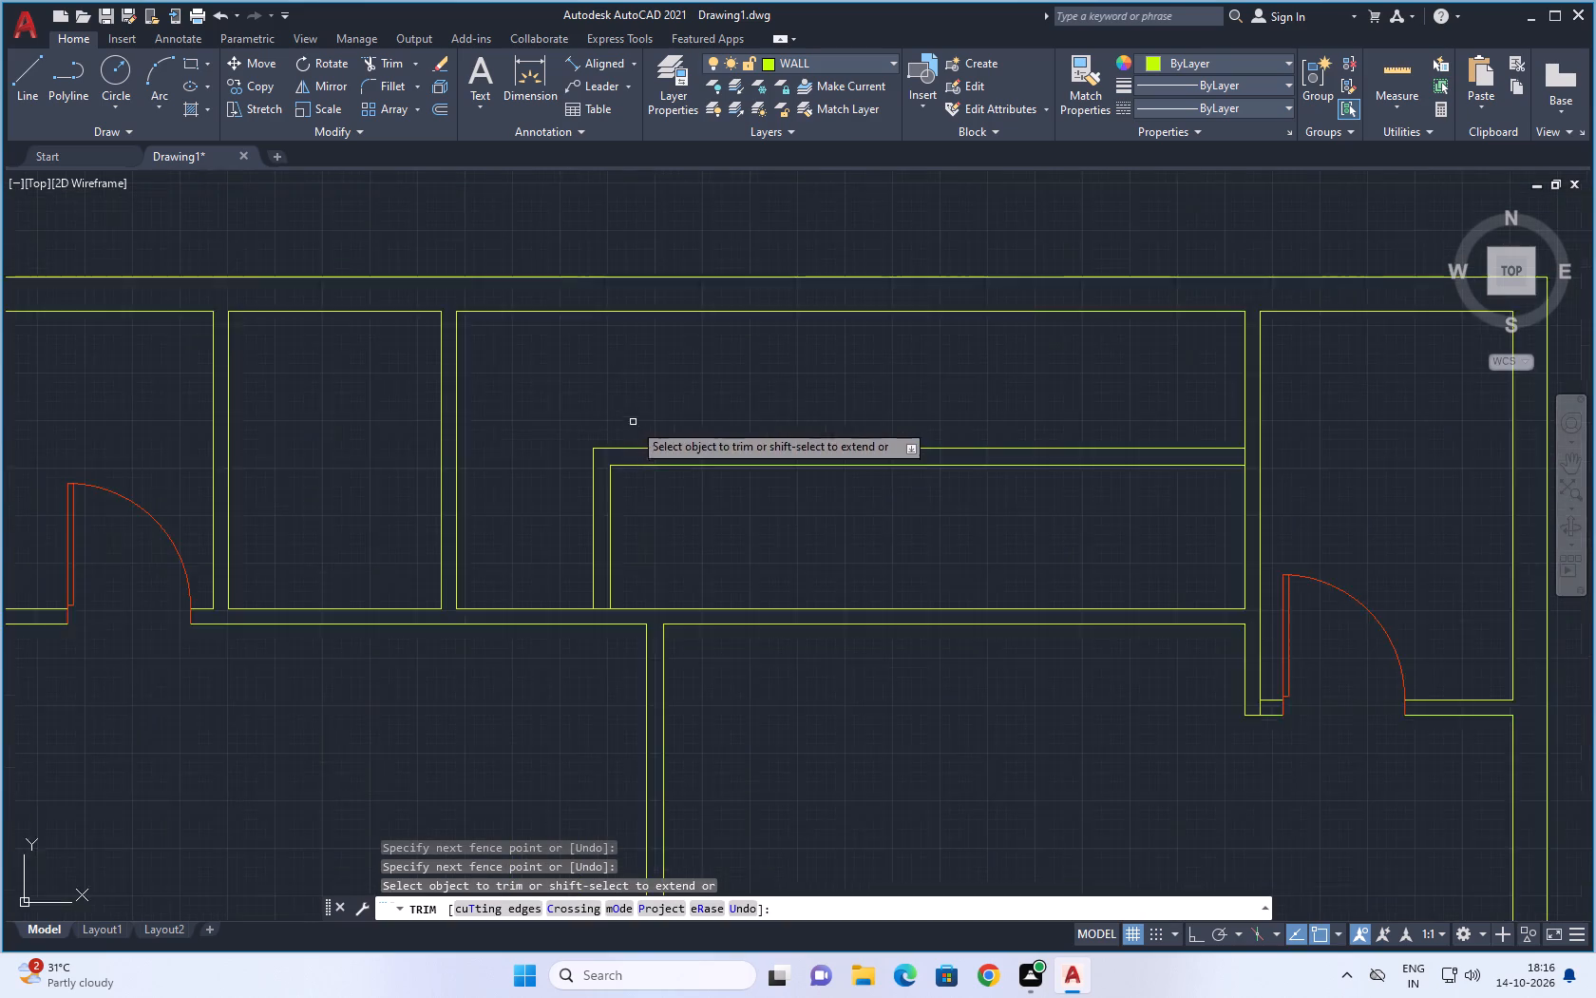
# Trim both faces of the old wall beneath the new L-shaped wall, opening that space into the bedroom below.
pyautogui.scroll(-1, 633, 422)
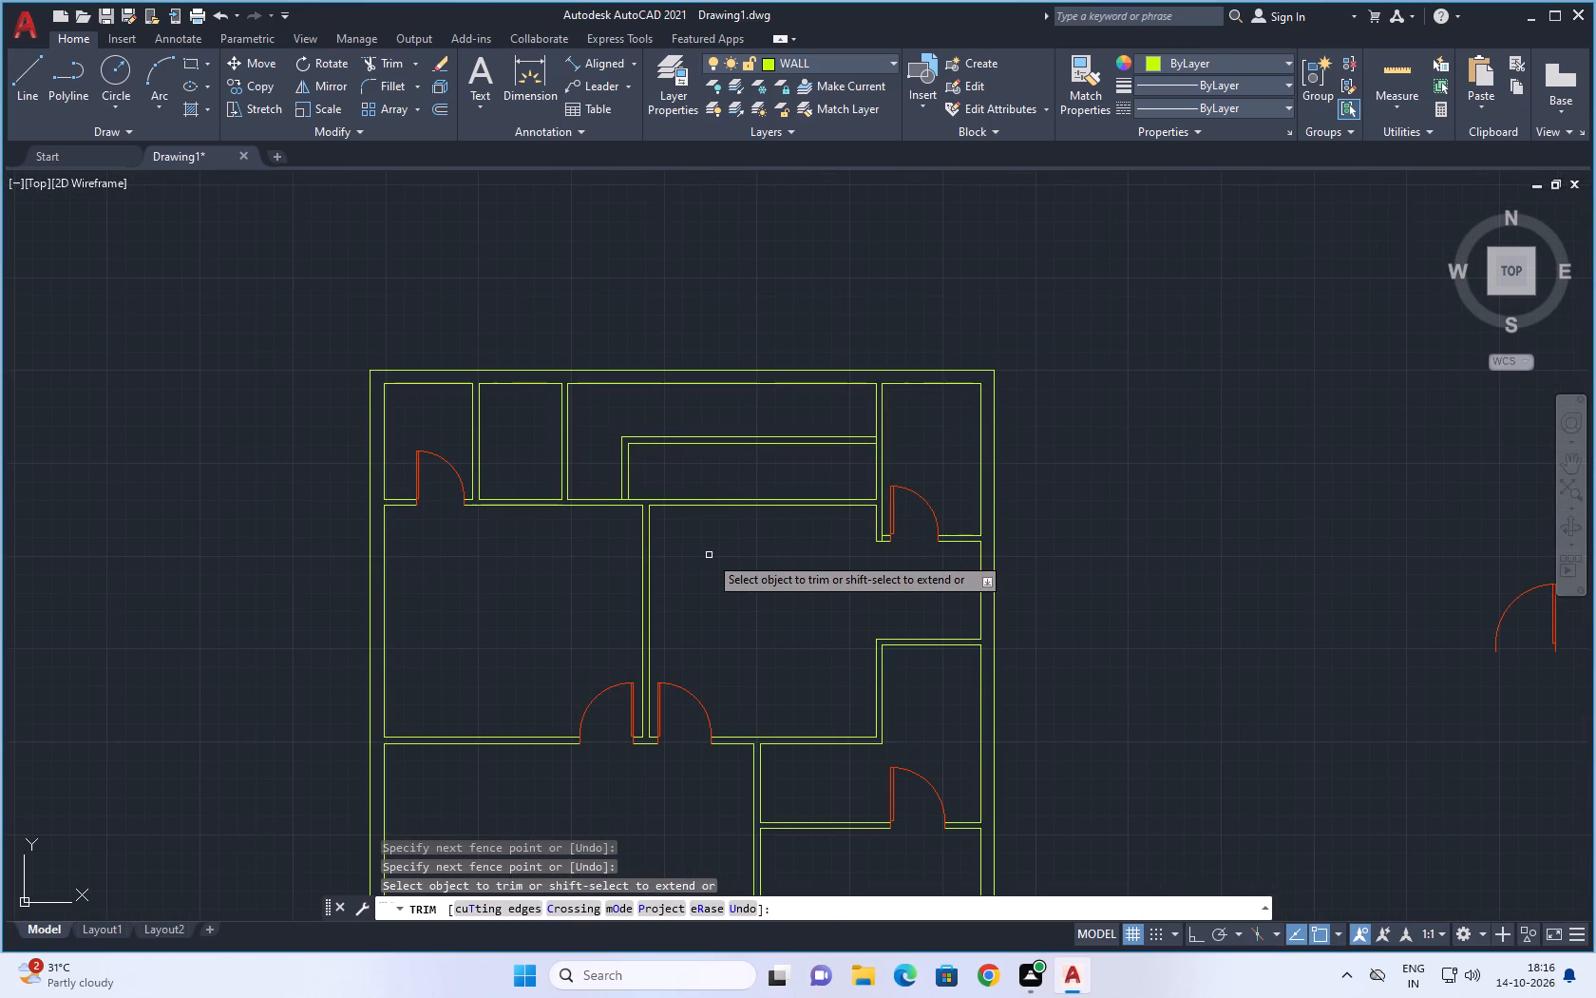
pyautogui.scroll(2, 709, 555)
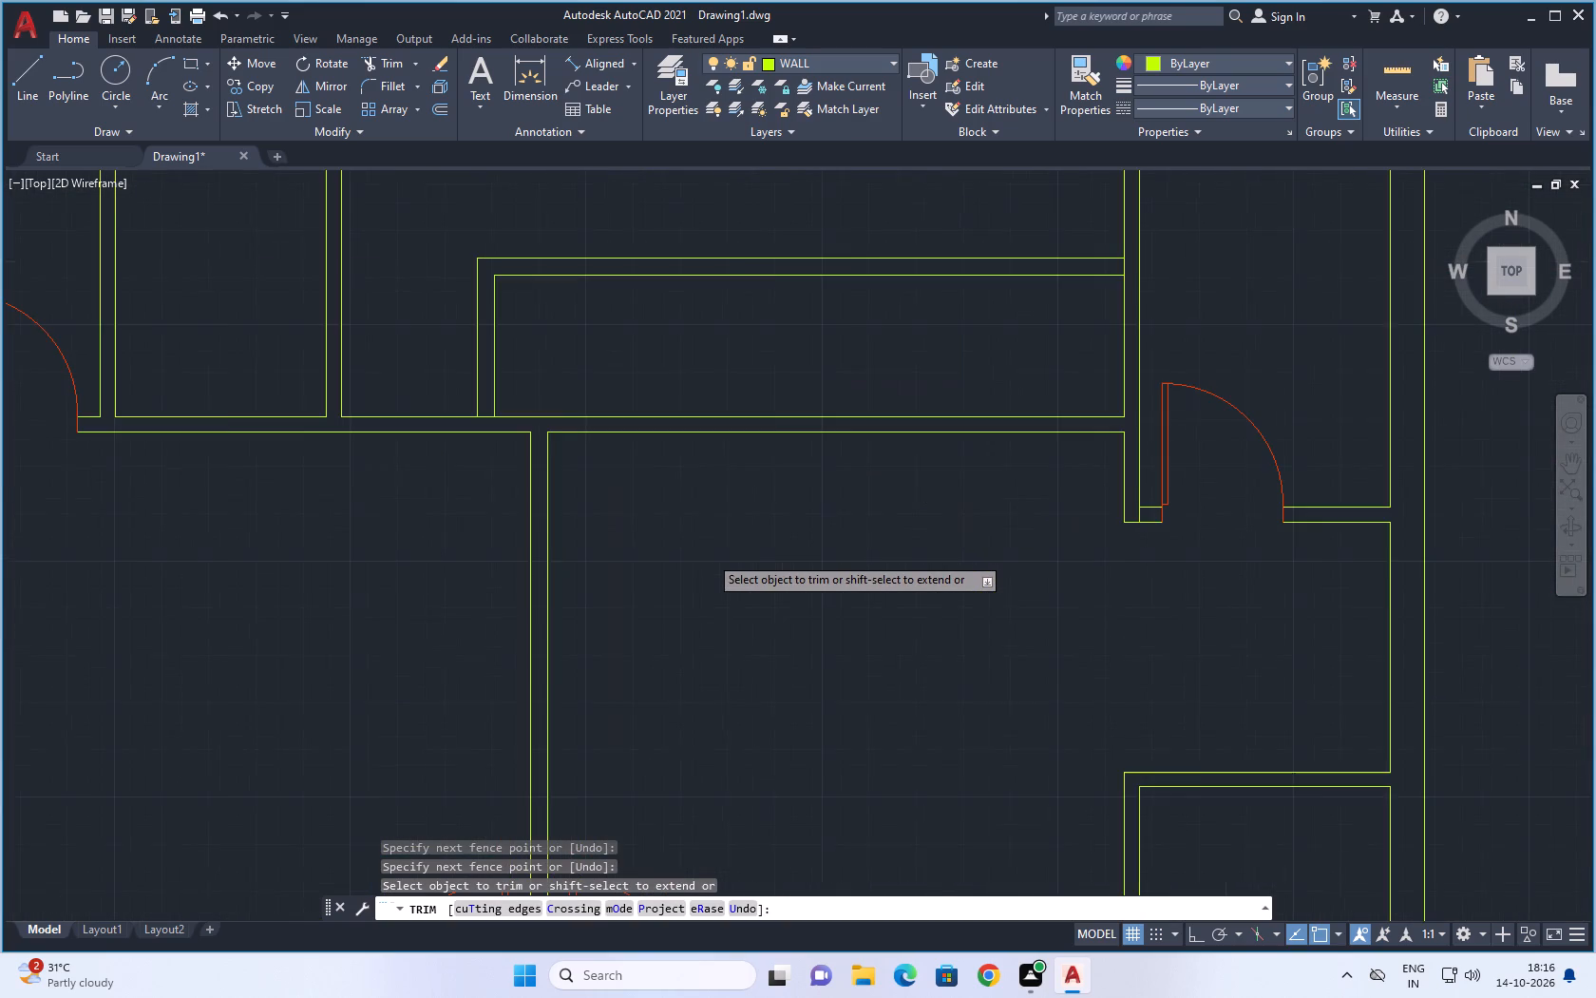
pyautogui.moveTo(677, 508); pyautogui.dragTo(696, 636, button='middle')
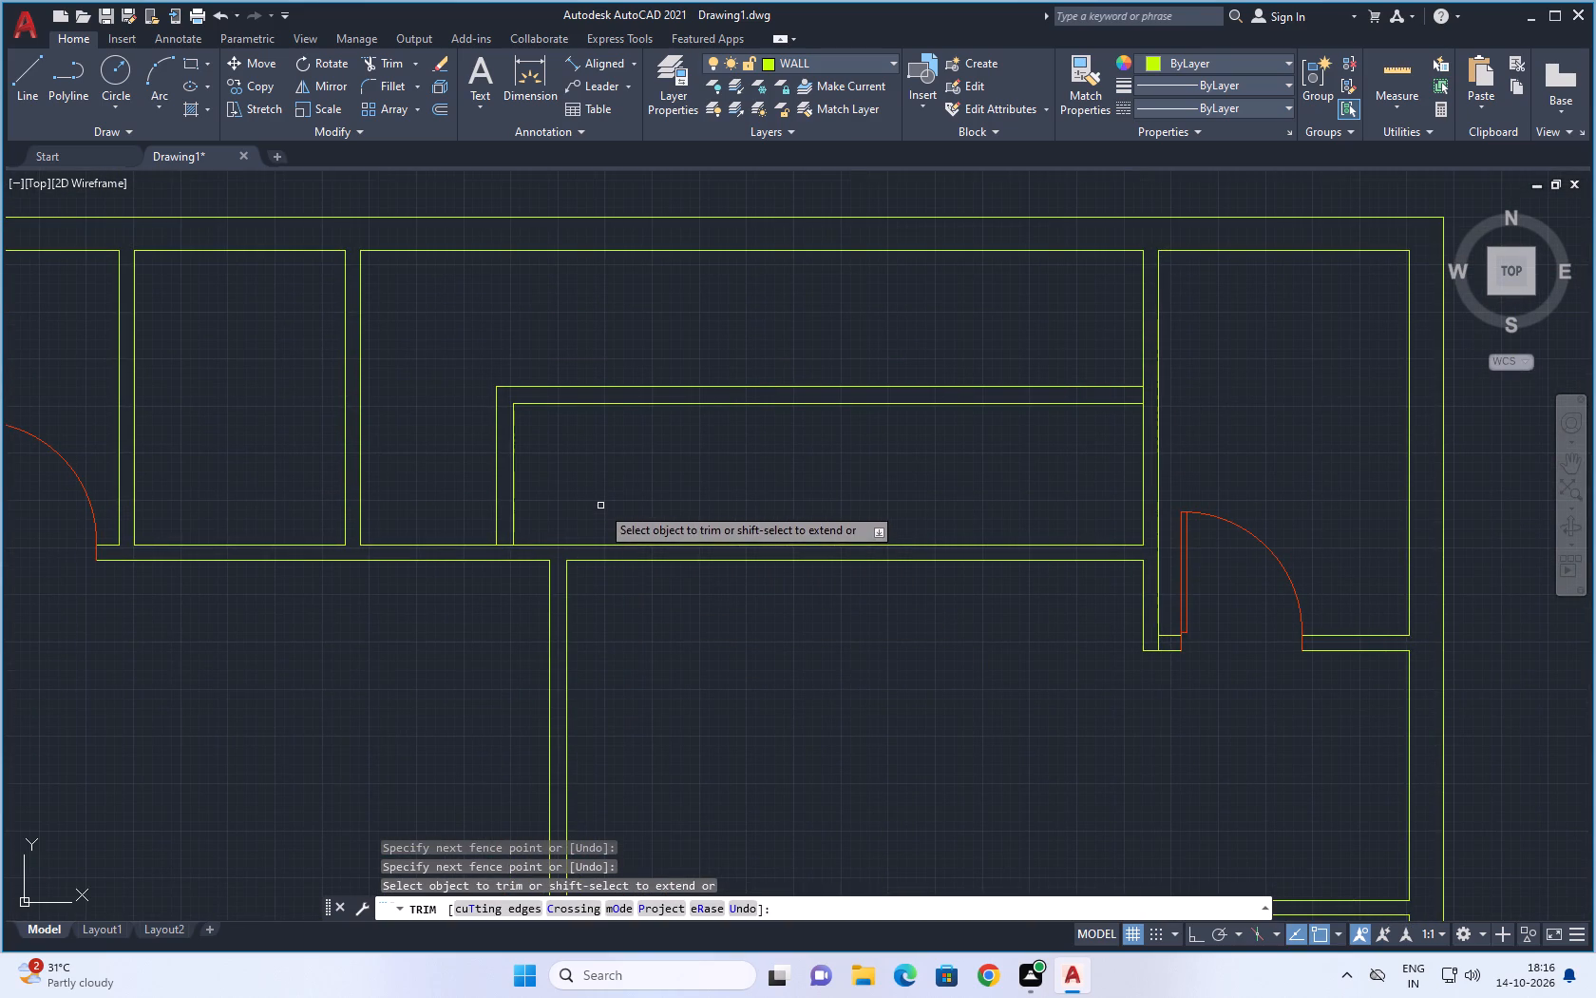
pyautogui.scroll(-1, 600, 506)
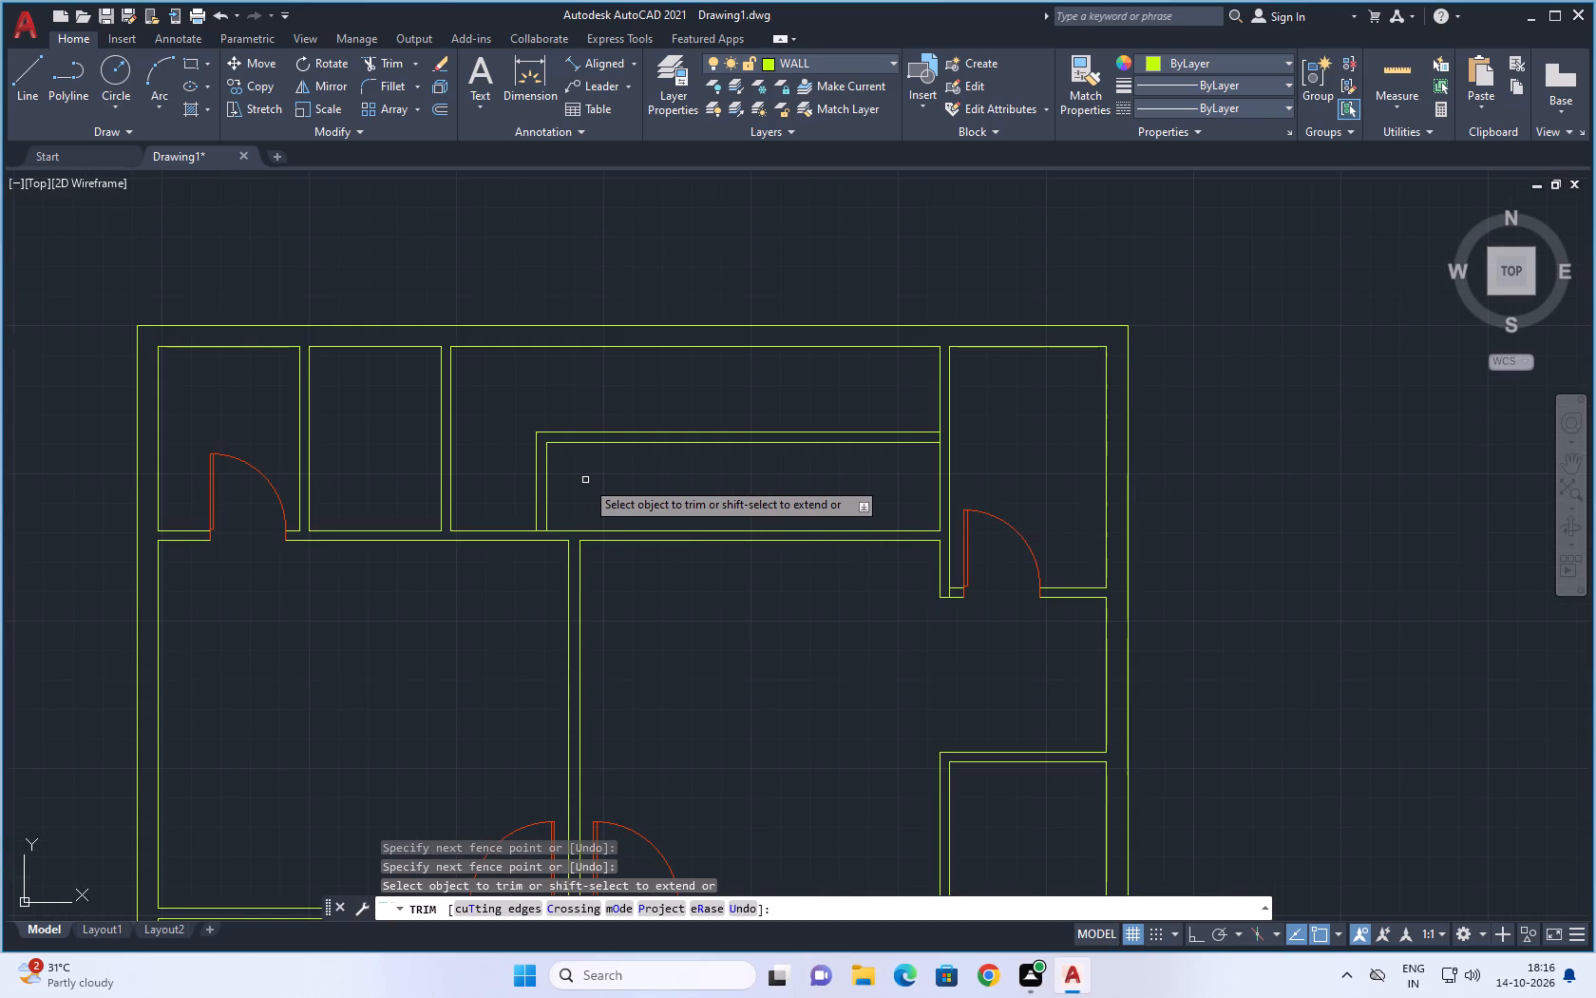
pyautogui.scroll(-1, 587, 480)
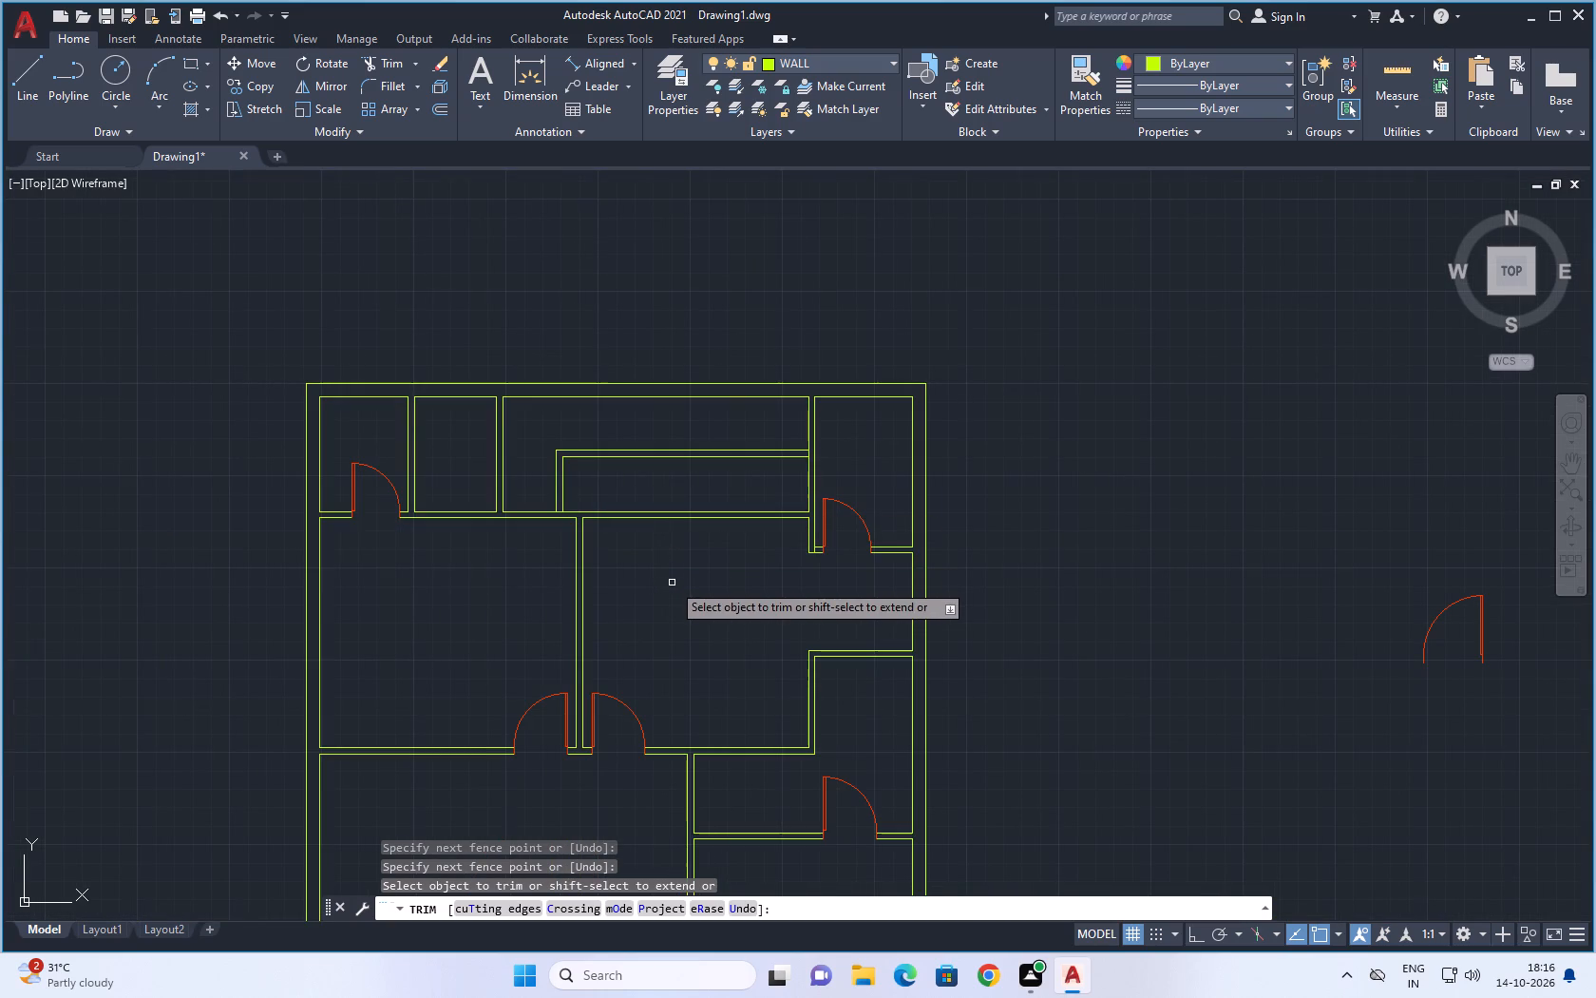
pyautogui.moveTo(681, 571); pyautogui.dragTo(627, 616, button='middle')
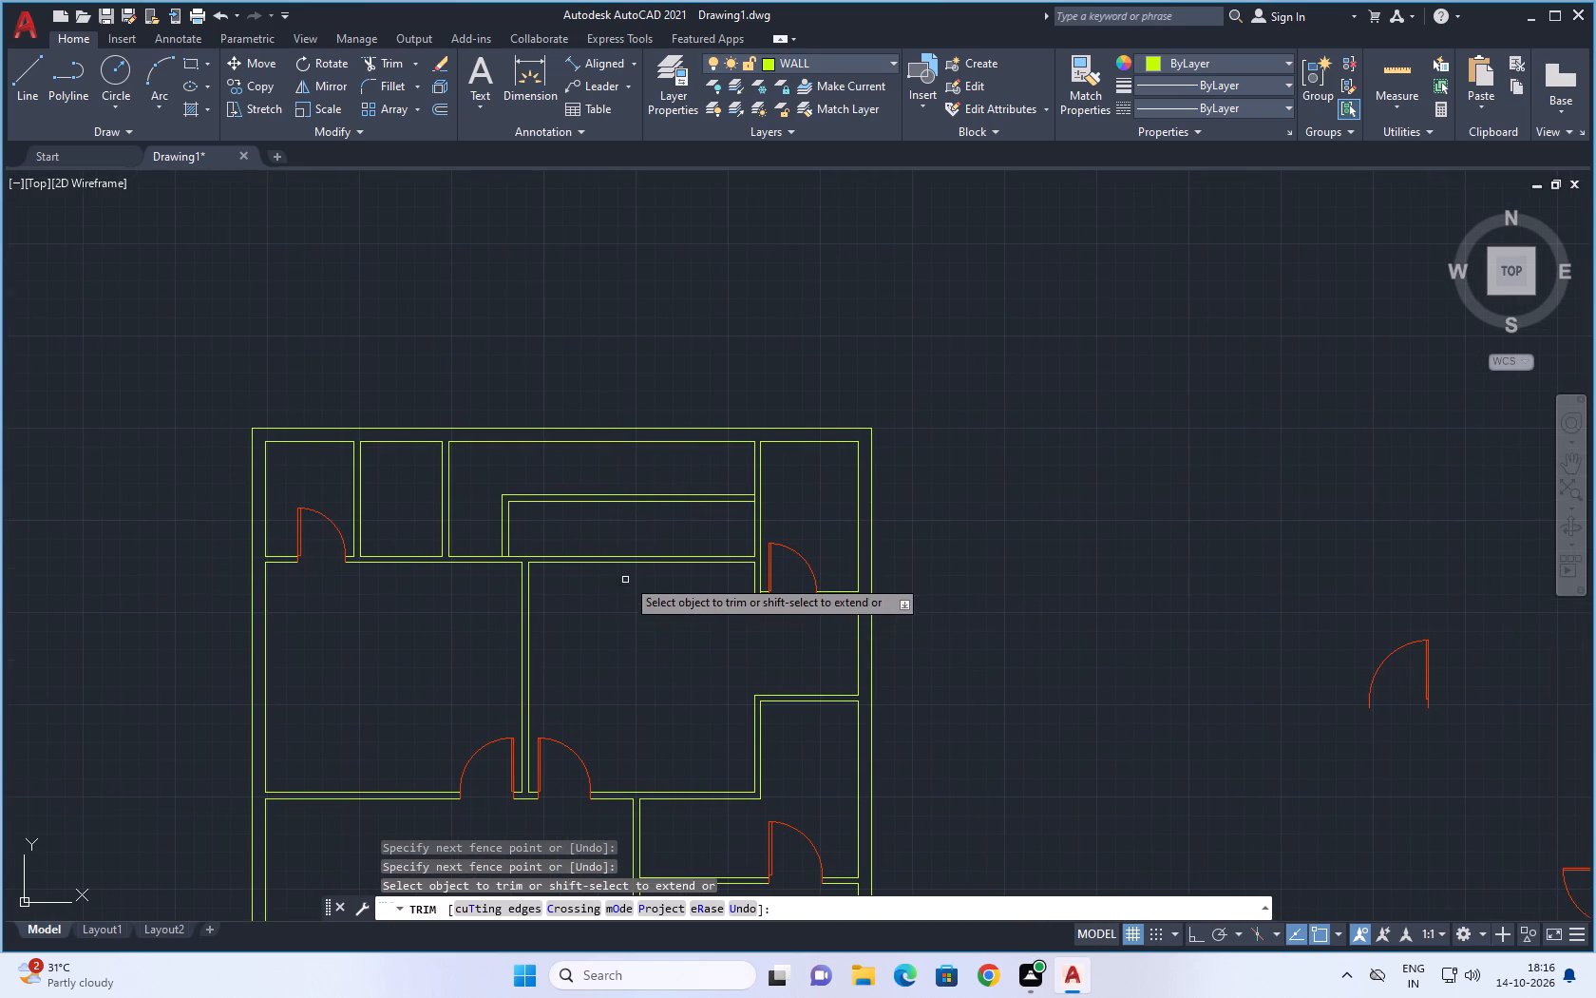
pyautogui.moveTo(642, 538); pyautogui.dragTo(636, 602)
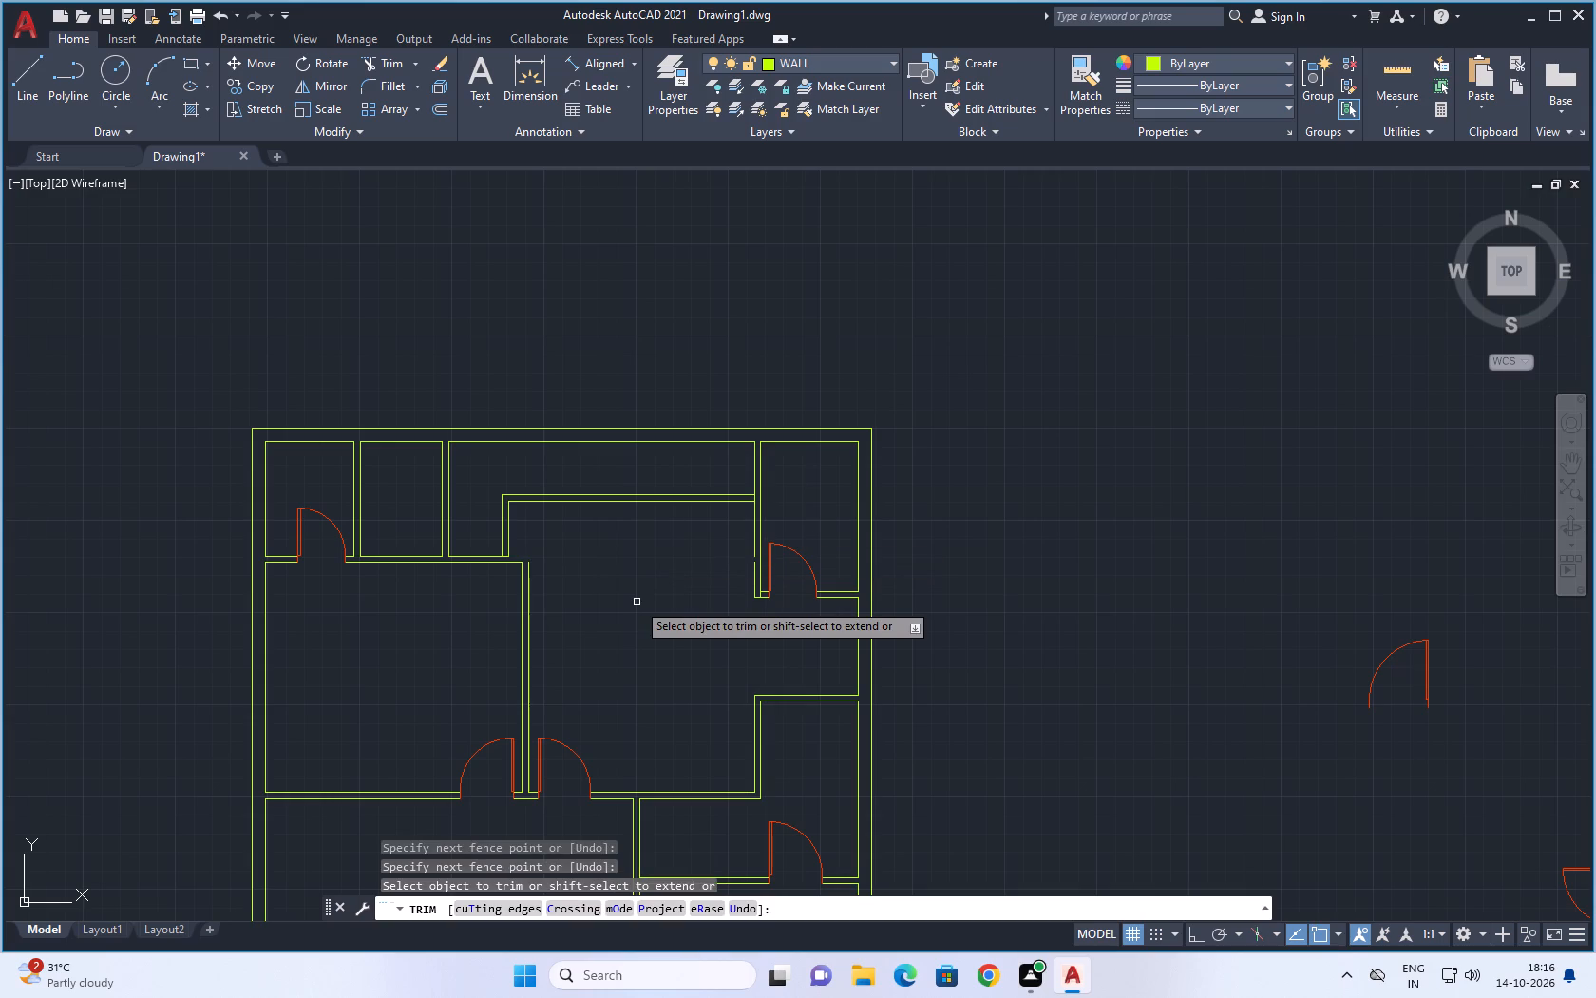
pyautogui.press('Escape')
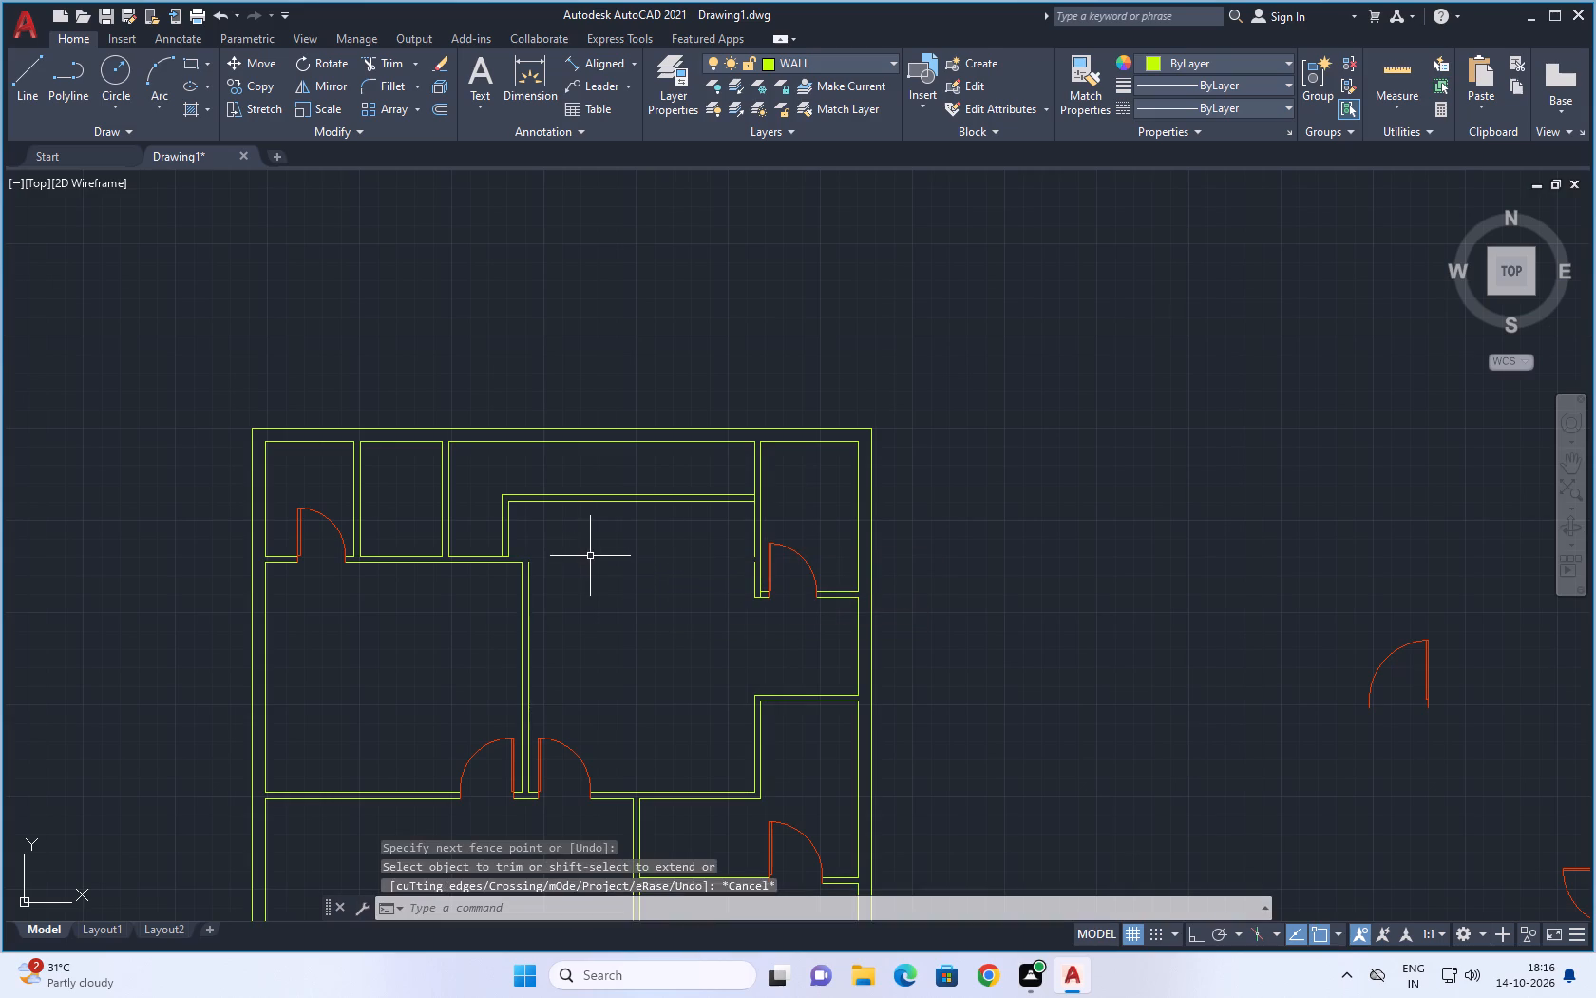
# Extend both faces of the vertical wall between the two upper bedrooms up to the new horizontal wall.
pyautogui.press('Escape')
pyautogui.write('EX')
pyautogui.press('space')
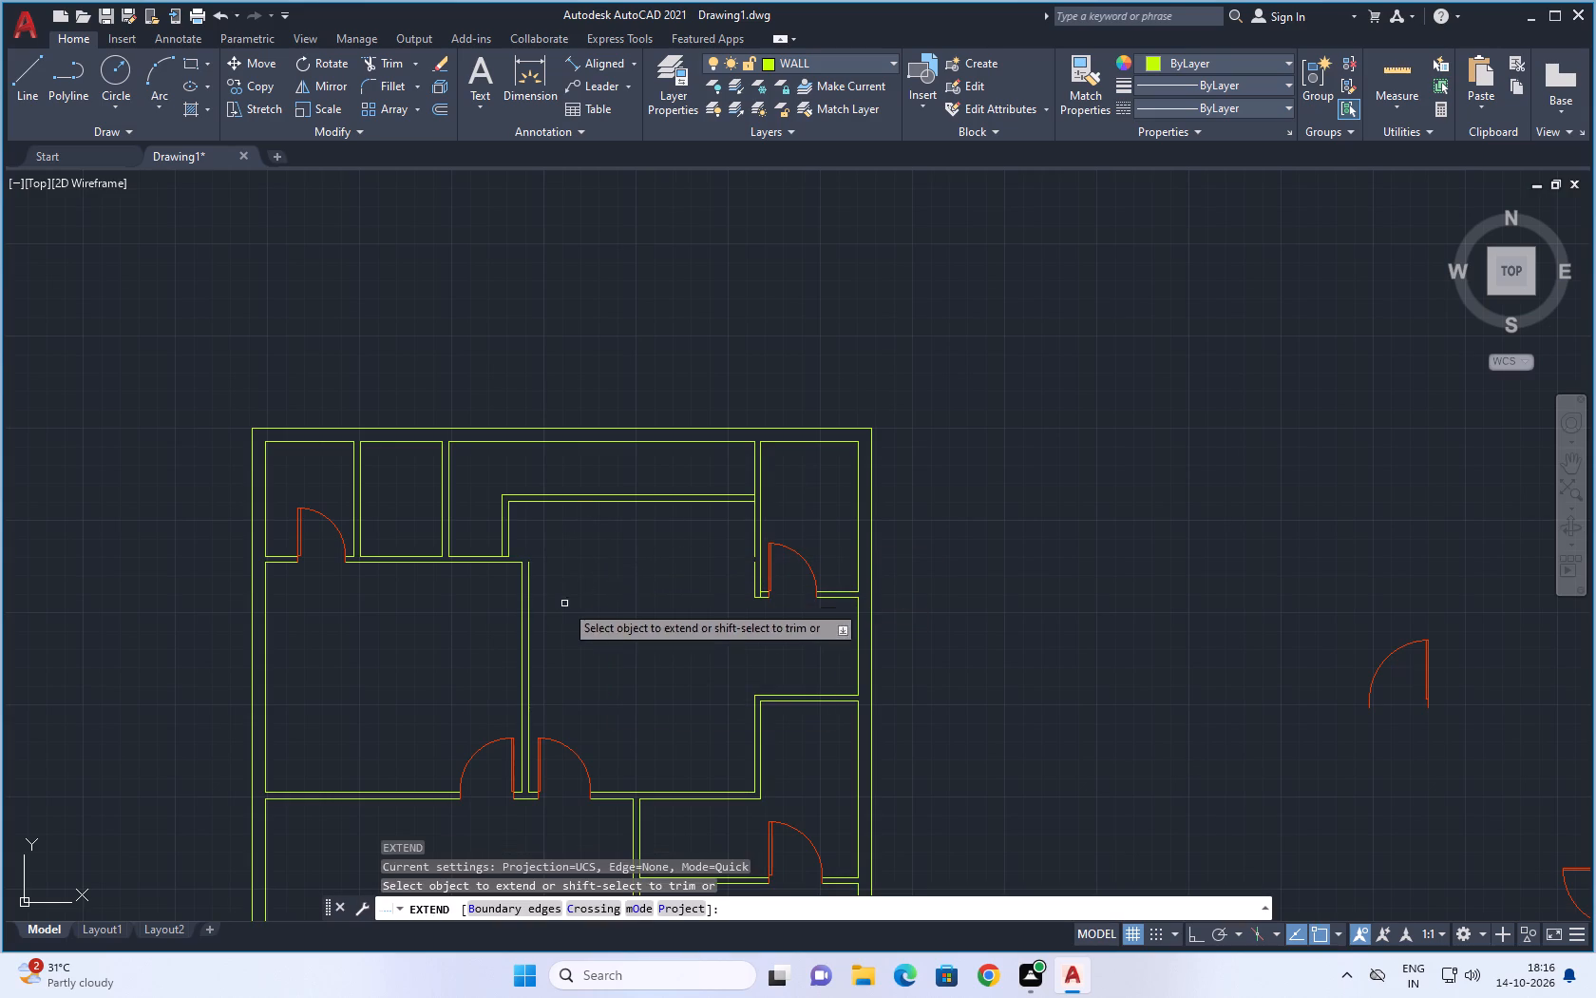
pyautogui.click(530, 582)
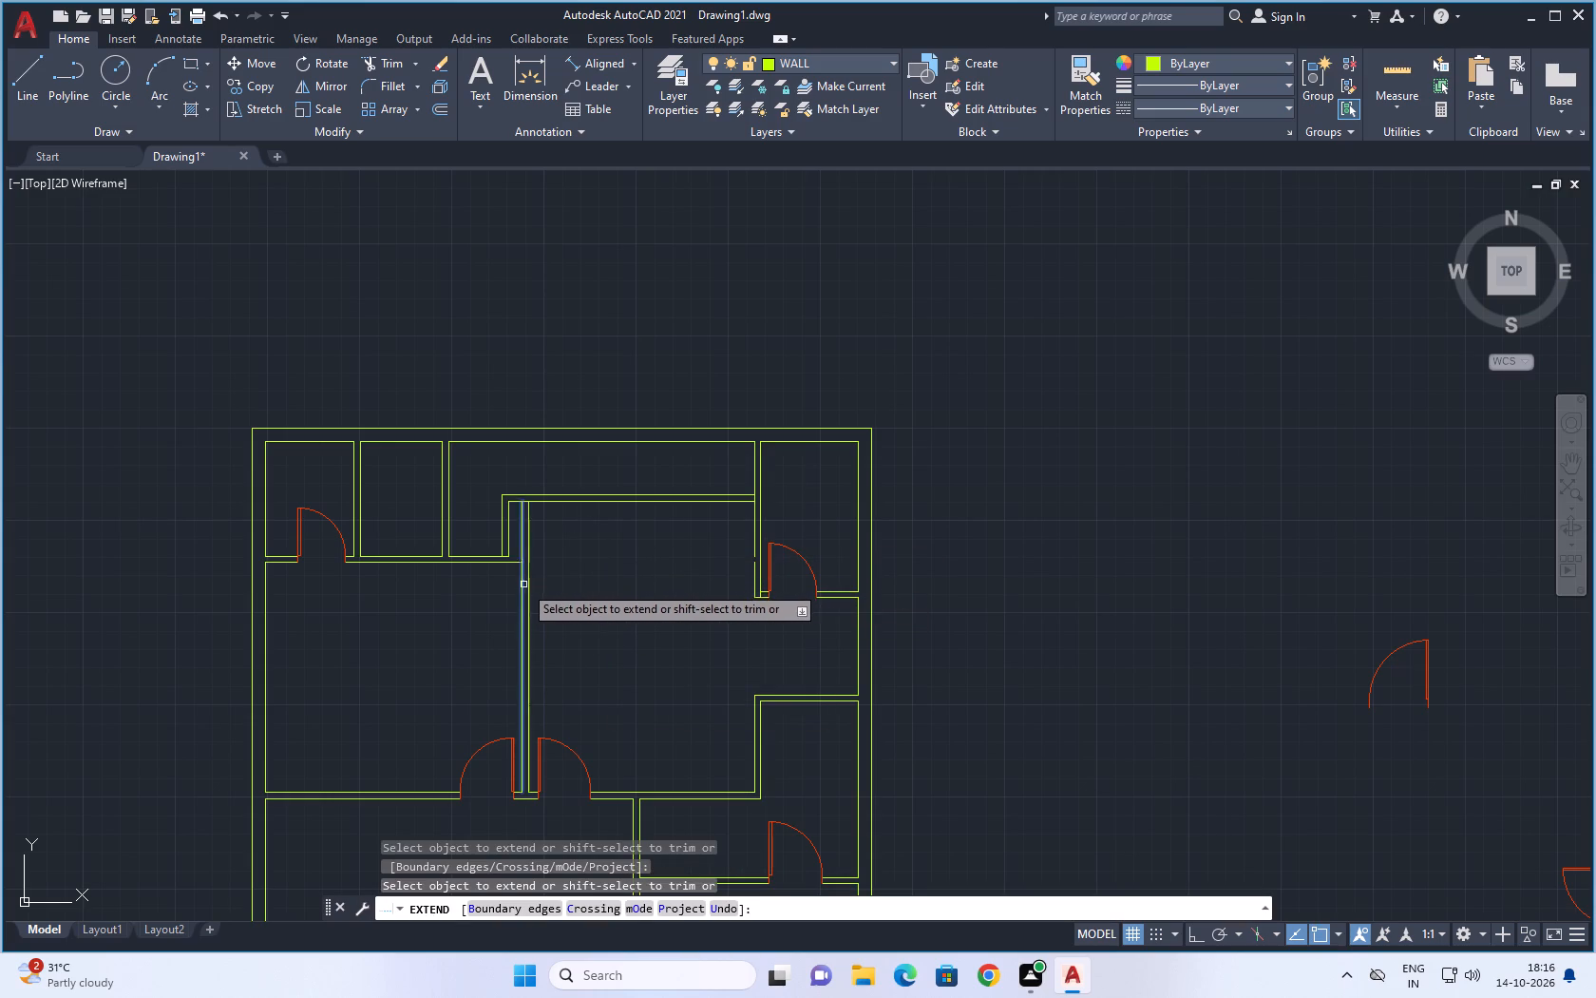
pyautogui.click(521, 582)
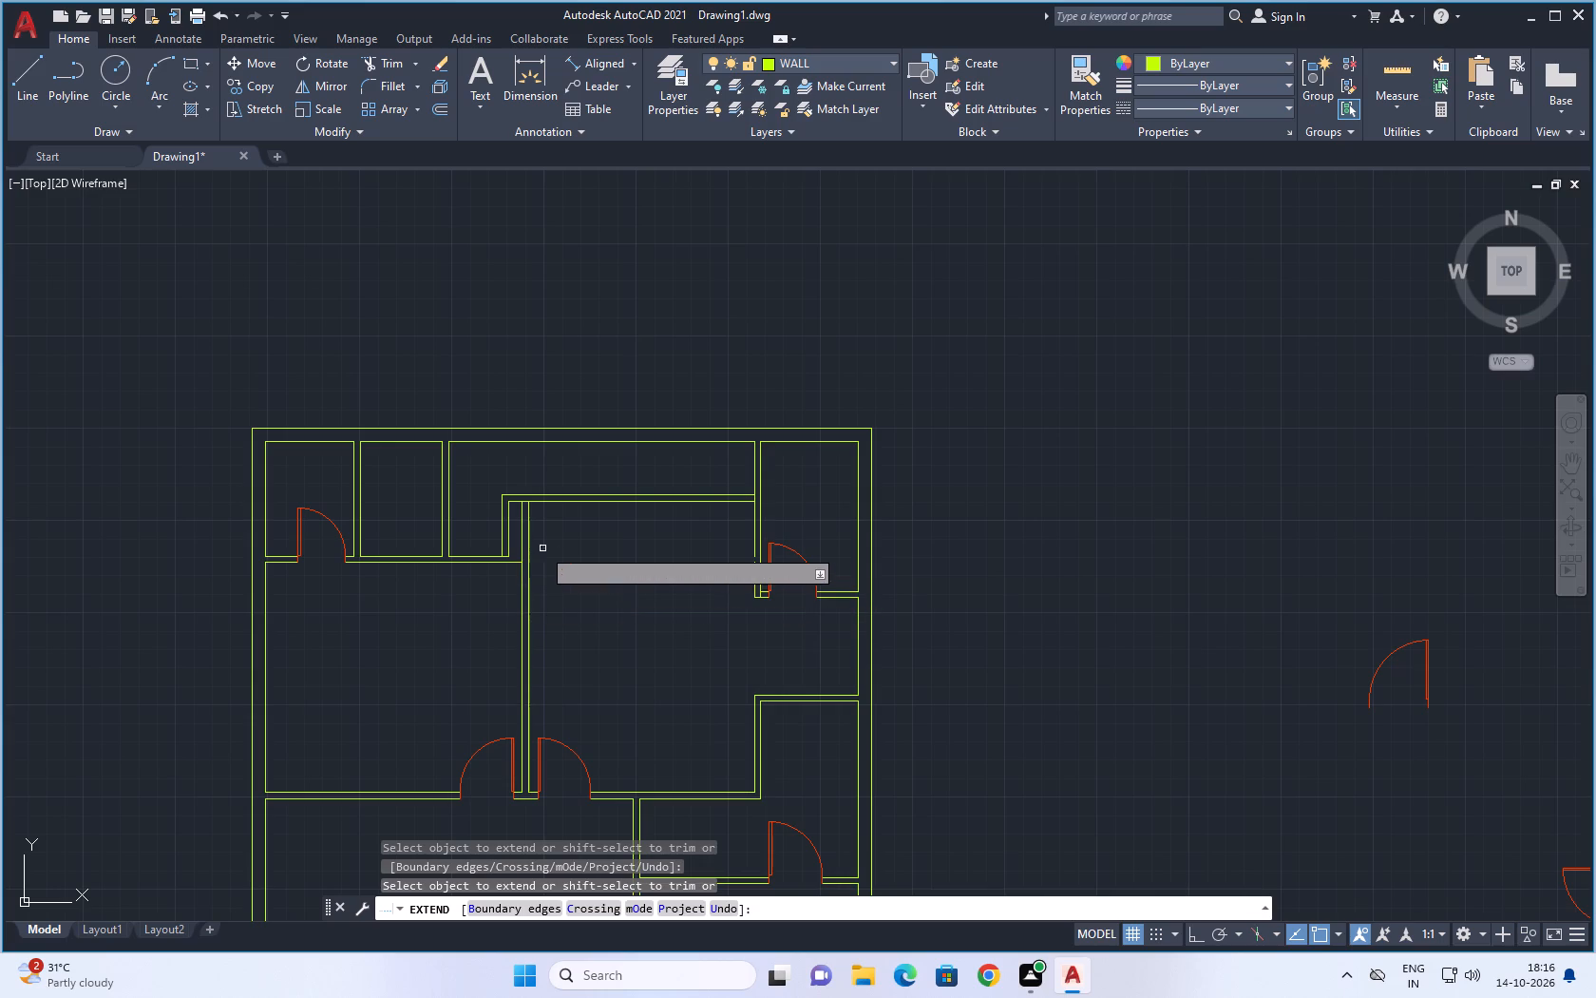
pyautogui.click(520, 531)
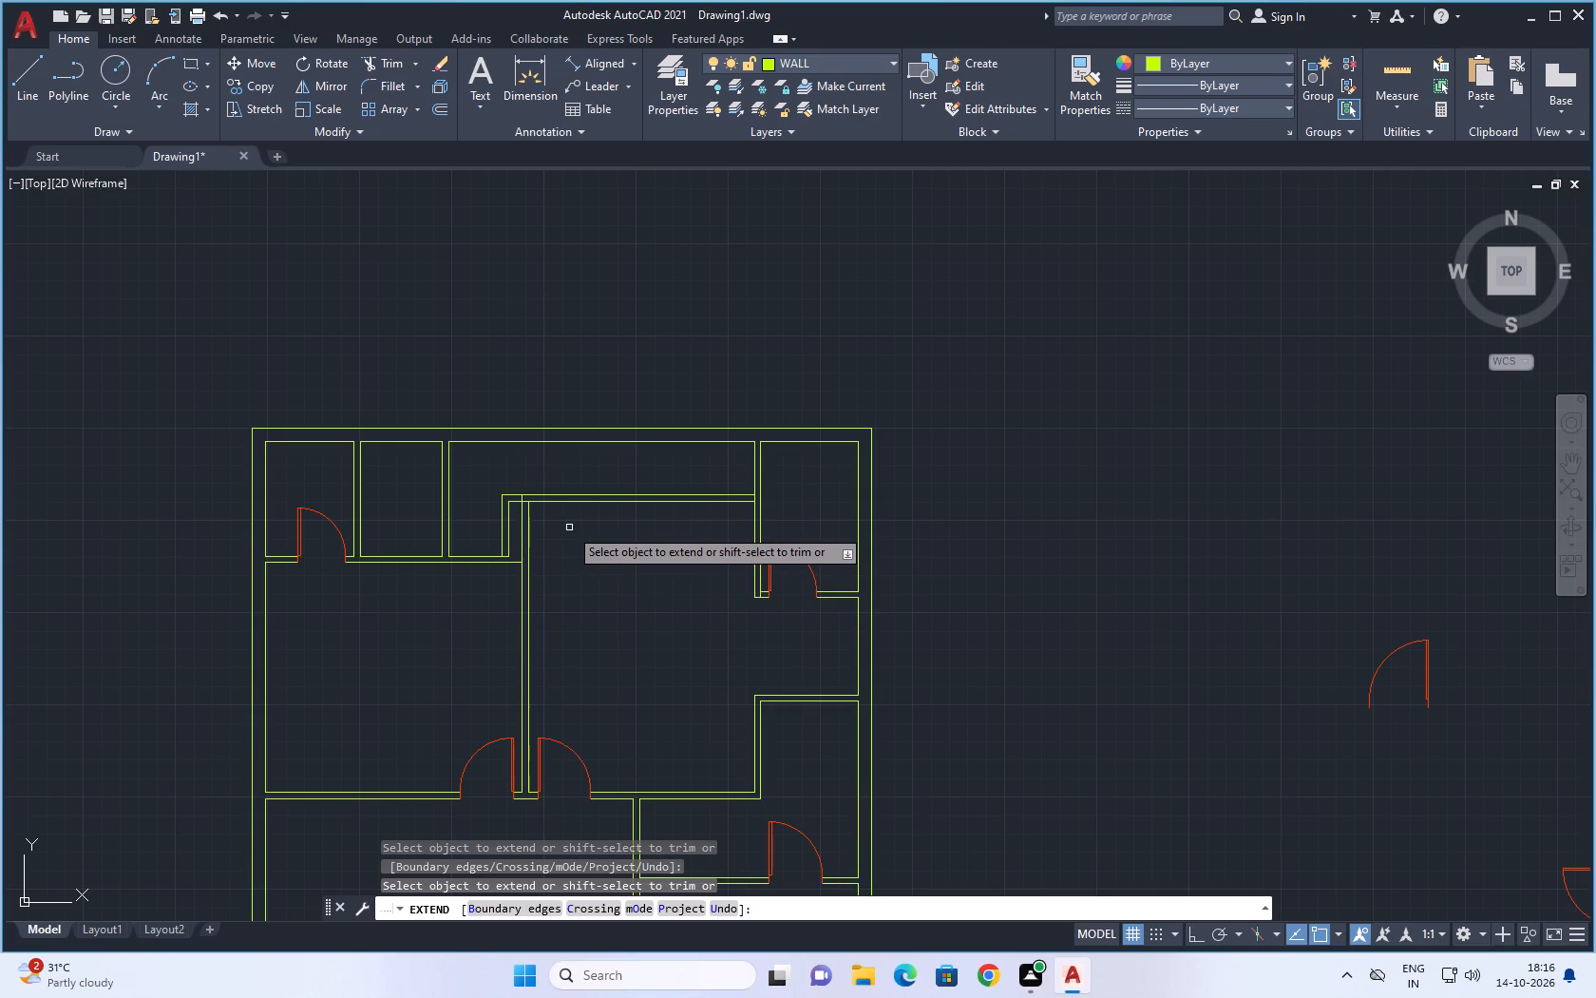
pyautogui.press('Escape')
pyautogui.press('Escape')
pyautogui.press('Escape')
# Trim the L-shaped wall's short vertical leg and leftover line ends so the horizontal wall corners with the extended bedroom wall.
pyautogui.click(385, 63)
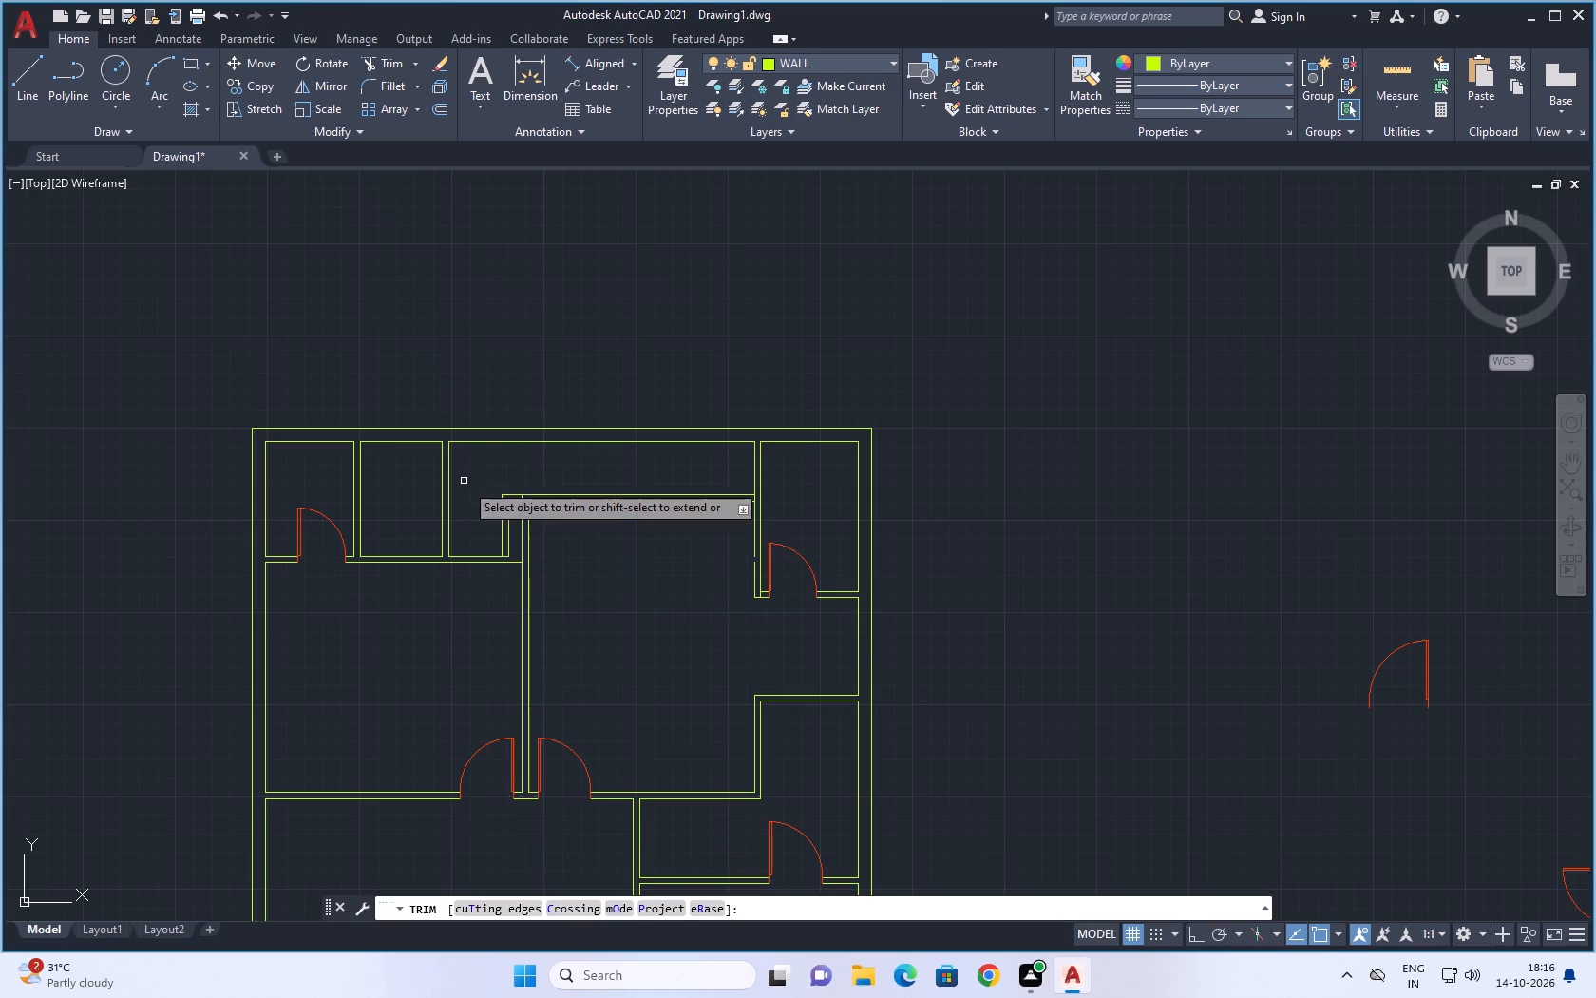
pyautogui.scroll(2, 480, 509)
pyautogui.moveTo(562, 414); pyautogui.dragTo(503, 528)
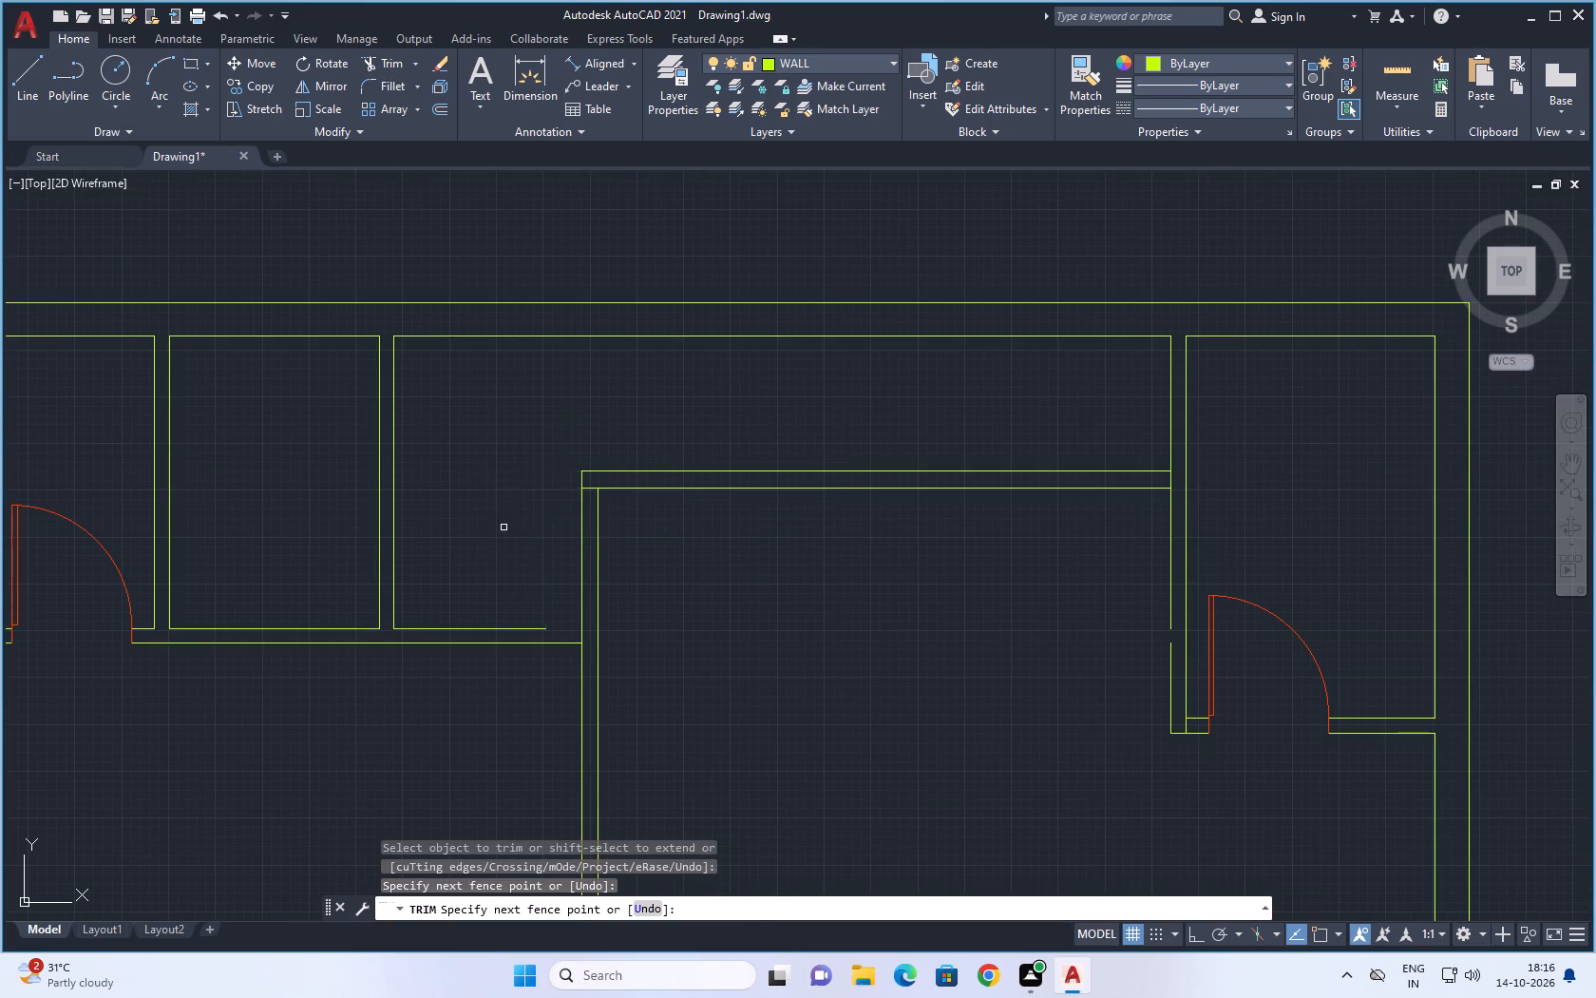
pyautogui.scroll(3, 612, 519)
pyautogui.moveTo(530, 359); pyautogui.dragTo(525, 432)
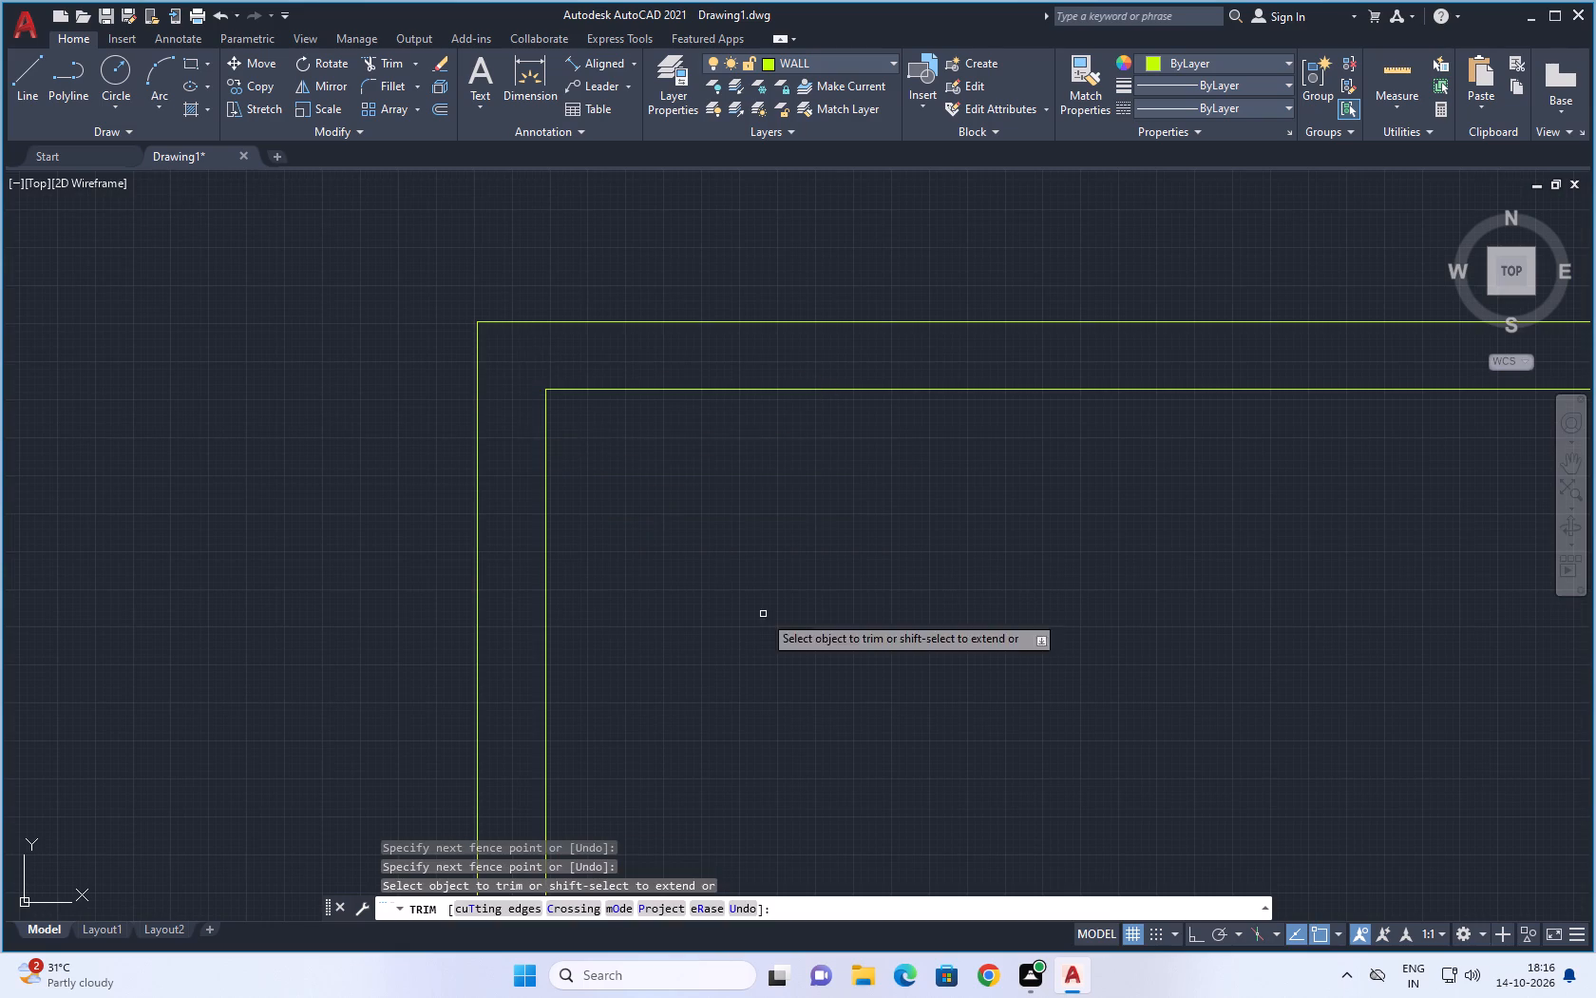
# Extend the short upper face of the horizontal wall below the small upper rooms to meet the vertical bedroom wall.
pyautogui.scroll(-5, 768, 629)
pyautogui.moveTo(811, 743); pyautogui.dragTo(700, 566, button='middle')
pyautogui.scroll(2, 633, 579)
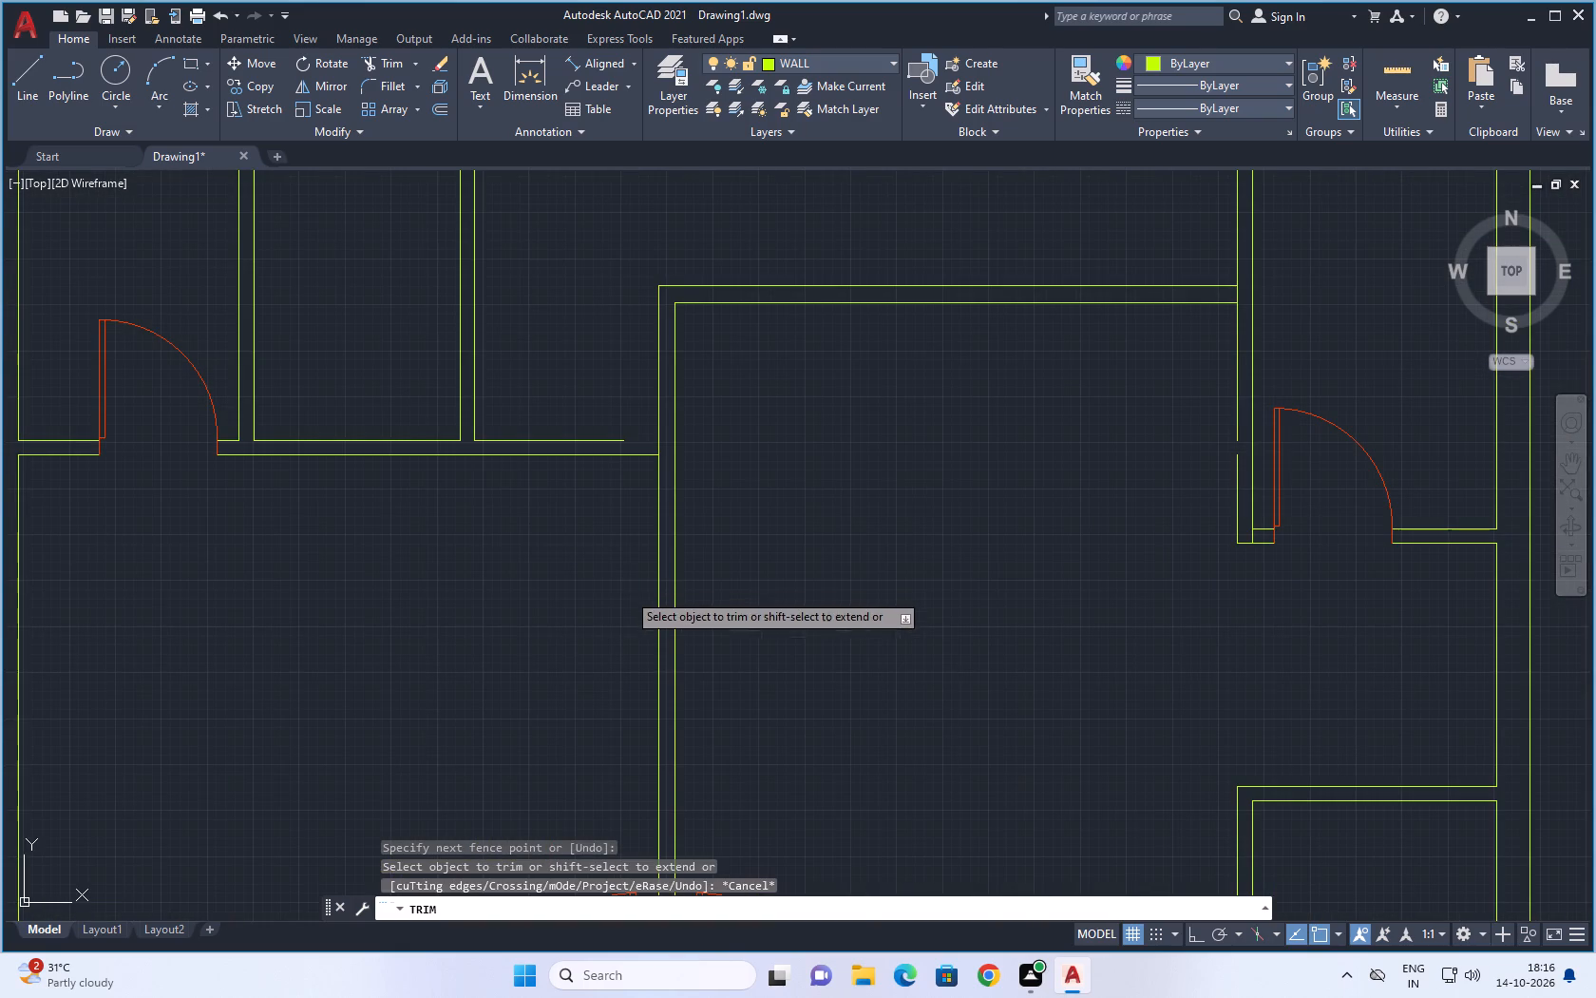
pyautogui.press('Escape')
pyautogui.press('e')
pyautogui.write('X')
pyautogui.press('space')
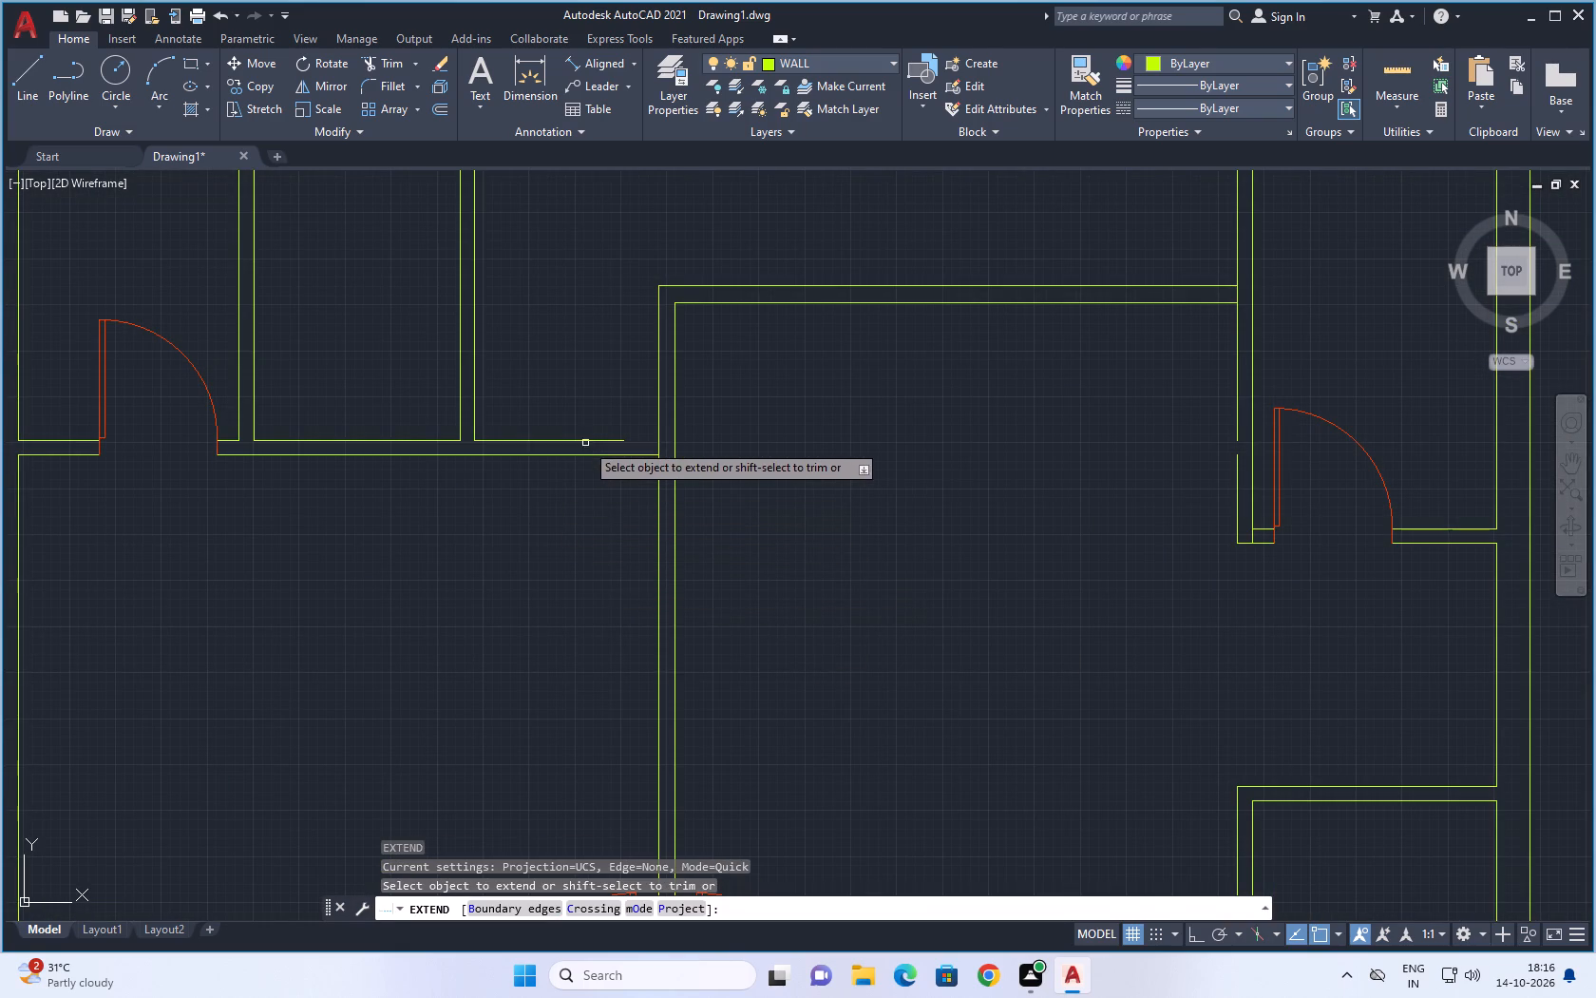
pyautogui.click(588, 439)
pyautogui.press('Escape')
# Trim the leftover face segment of the vertical bedroom wall where the horizontal wall joins it, opening the T-junction.
pyautogui.scroll(-2, 837, 566)
pyautogui.moveTo(817, 579); pyautogui.dragTo(751, 569, button='middle')
pyautogui.scroll(2, 714, 529)
pyautogui.press('Escape')
pyautogui.press('Escape')
pyautogui.write('TR')
pyautogui.press('space')
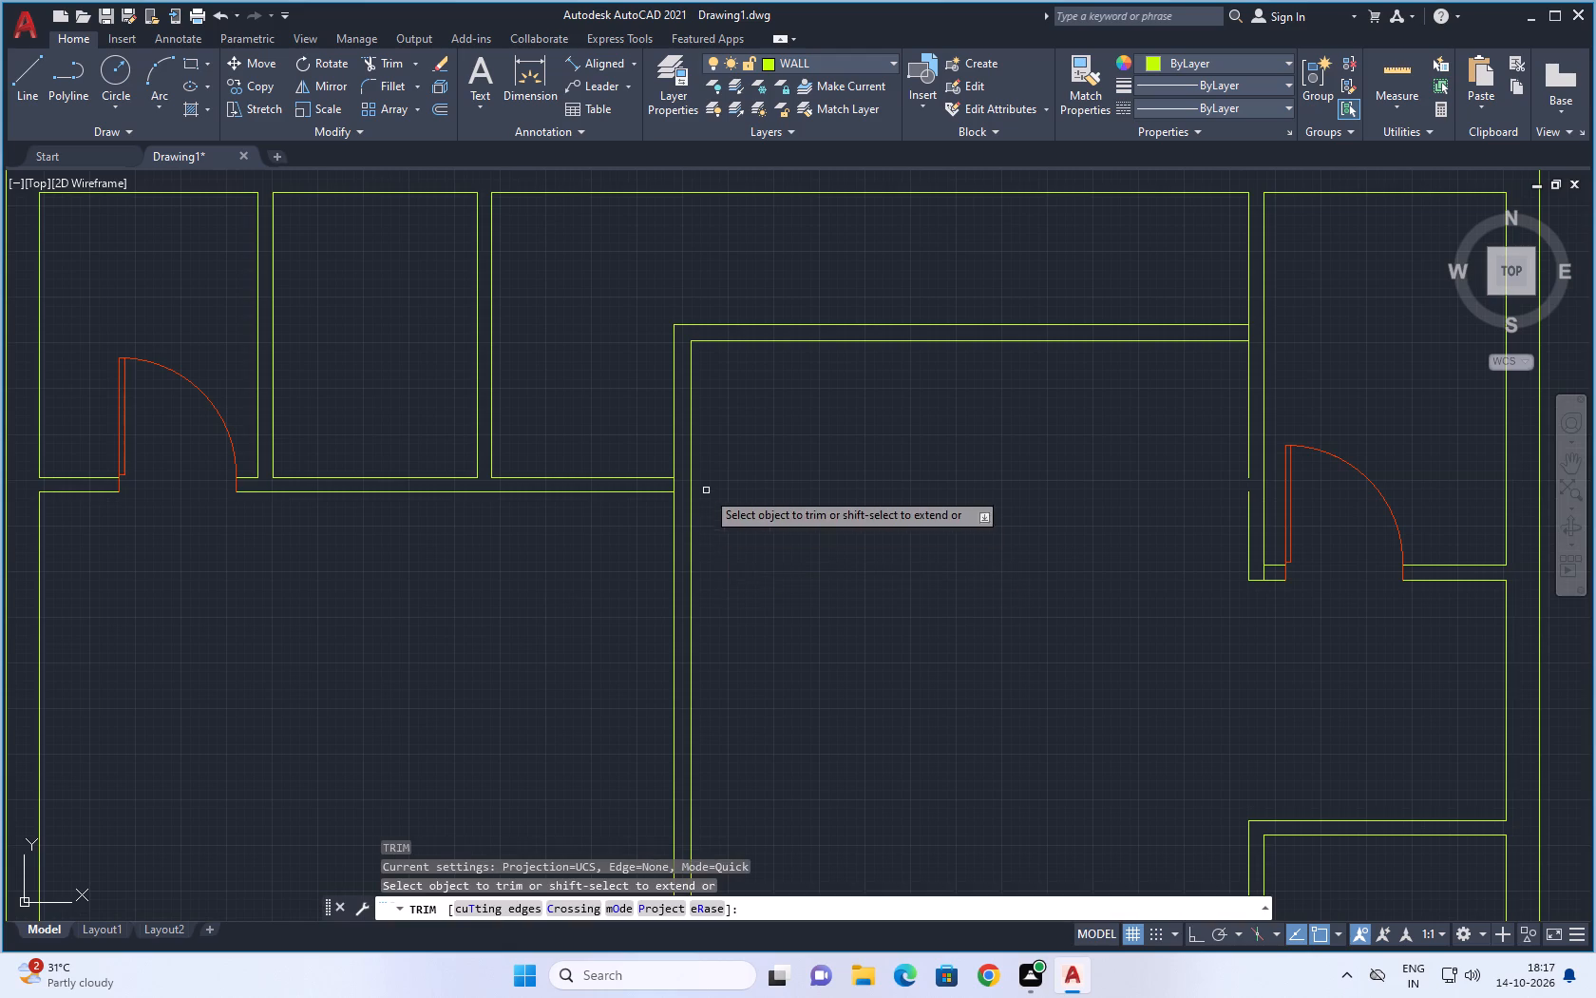
pyautogui.scroll(2, 671, 481)
pyautogui.click(671, 495)
# Review the walls, openings and doors across the whole floor plan.
pyautogui.scroll(-3, 846, 538)
pyautogui.moveTo(869, 582); pyautogui.dragTo(716, 455, button='middle')
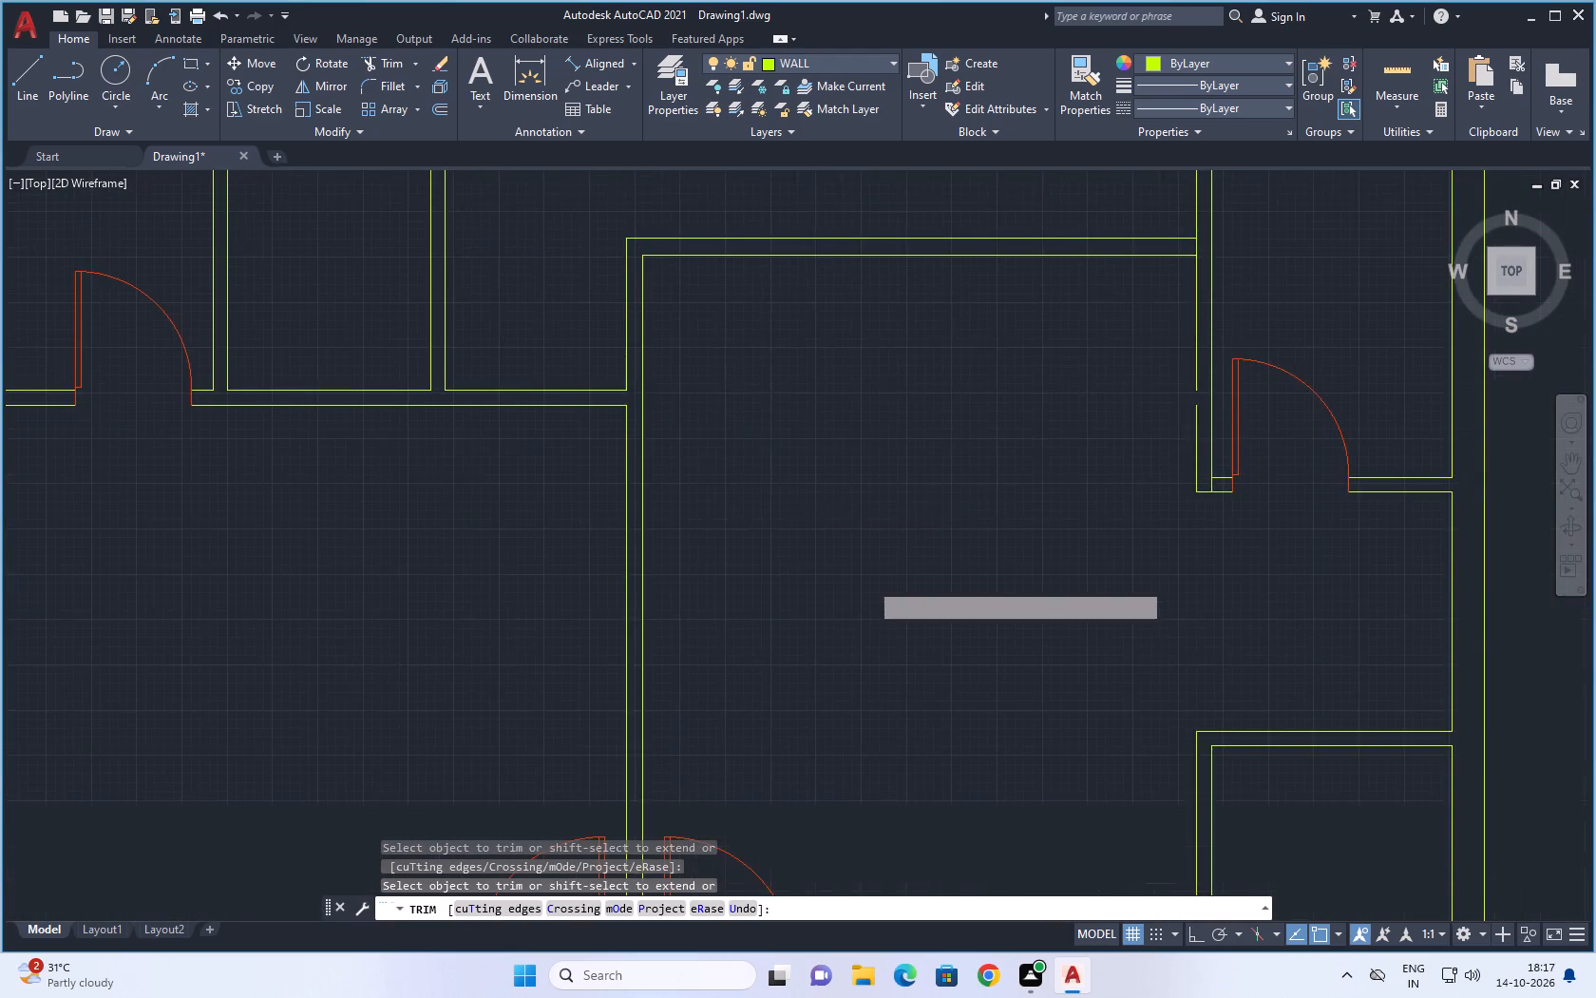
pyautogui.scroll(-3, 729, 495)
pyautogui.moveTo(766, 602); pyautogui.dragTo(608, 443, button='middle')
pyautogui.moveTo(930, 596); pyautogui.dragTo(920, 511, button='middle')
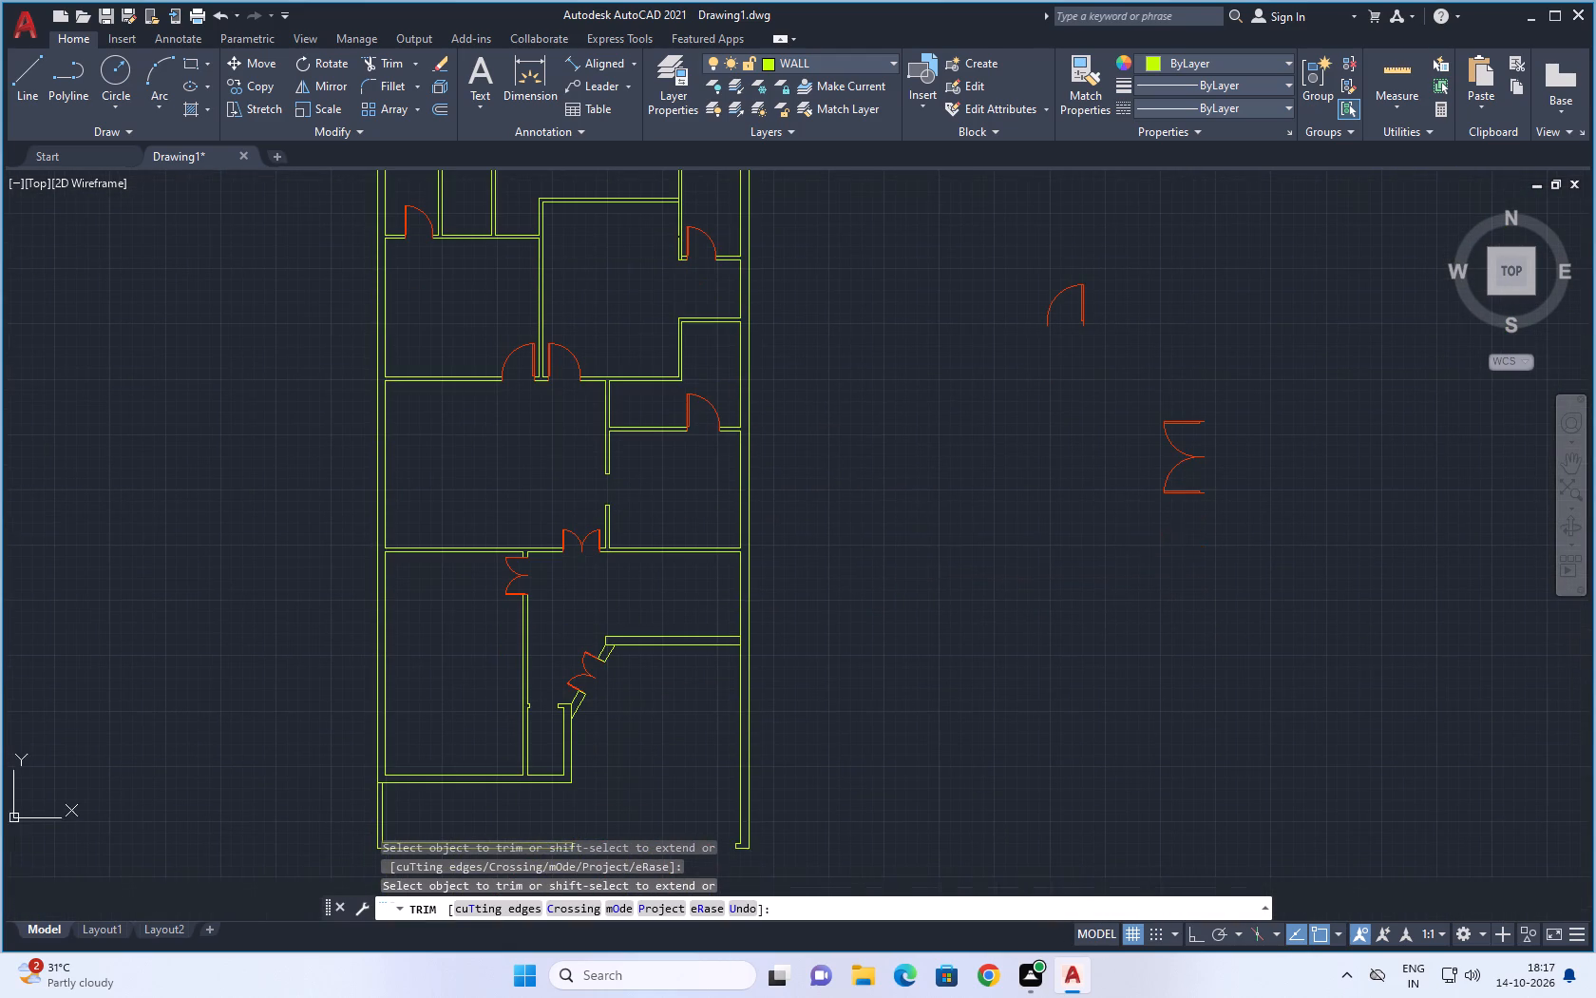
pyautogui.moveTo(907, 513); pyautogui.dragTo(898, 692, button='middle')
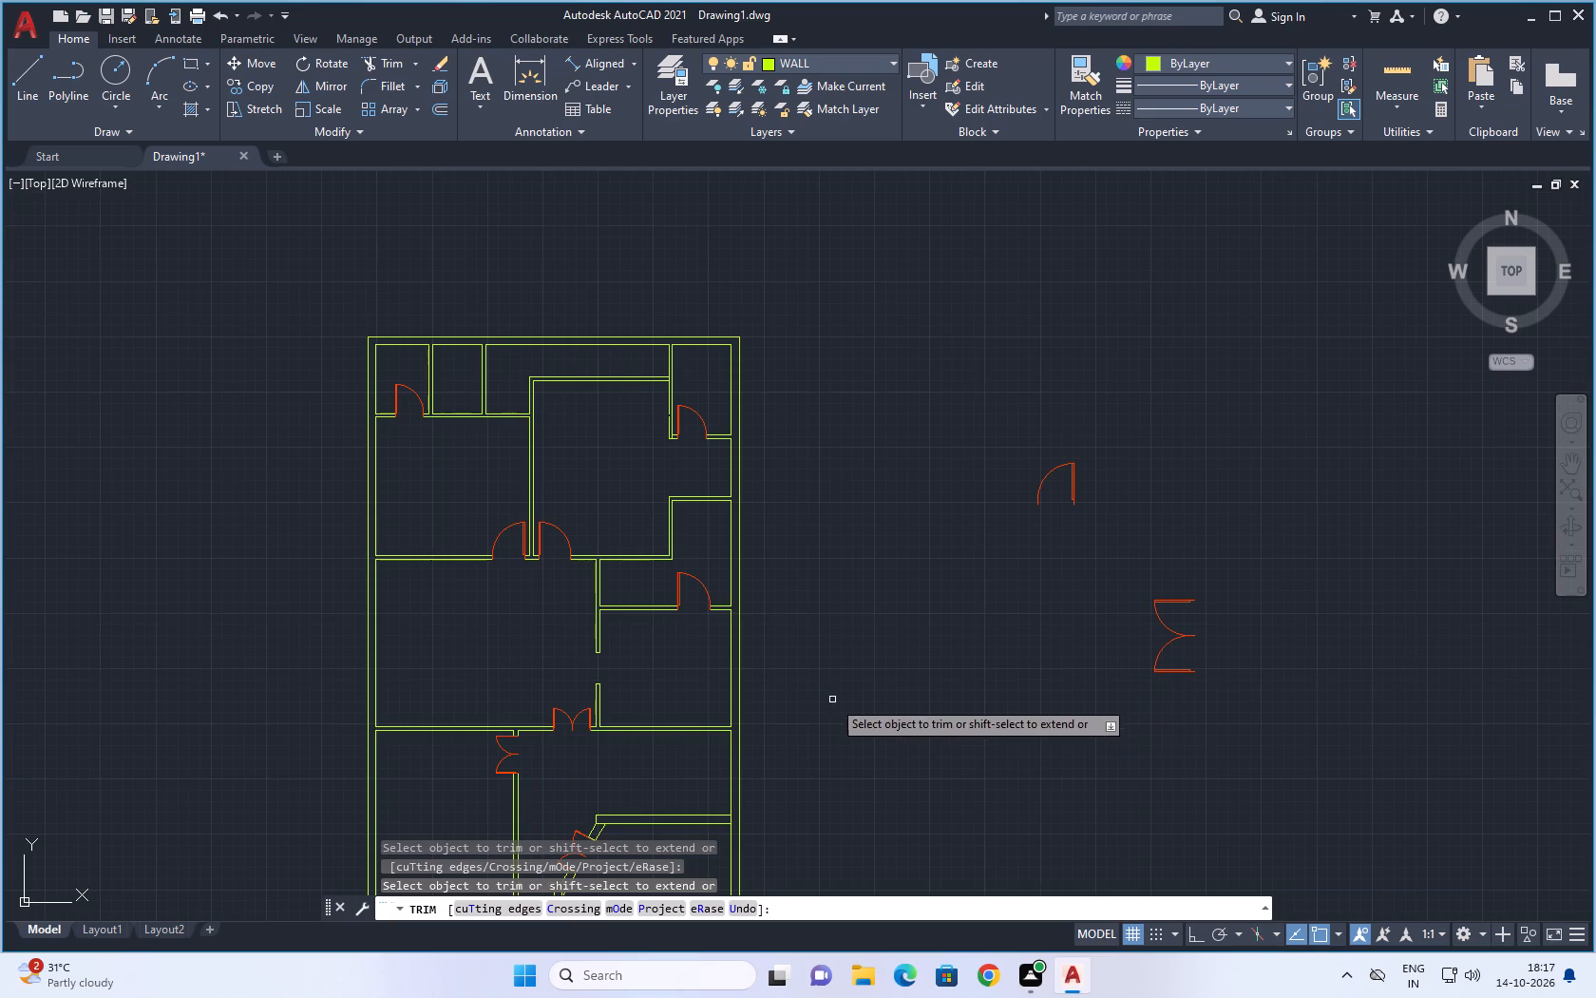
pyautogui.moveTo(815, 684); pyautogui.dragTo(826, 620, button='middle')
pyautogui.scroll(-1, 832, 621)
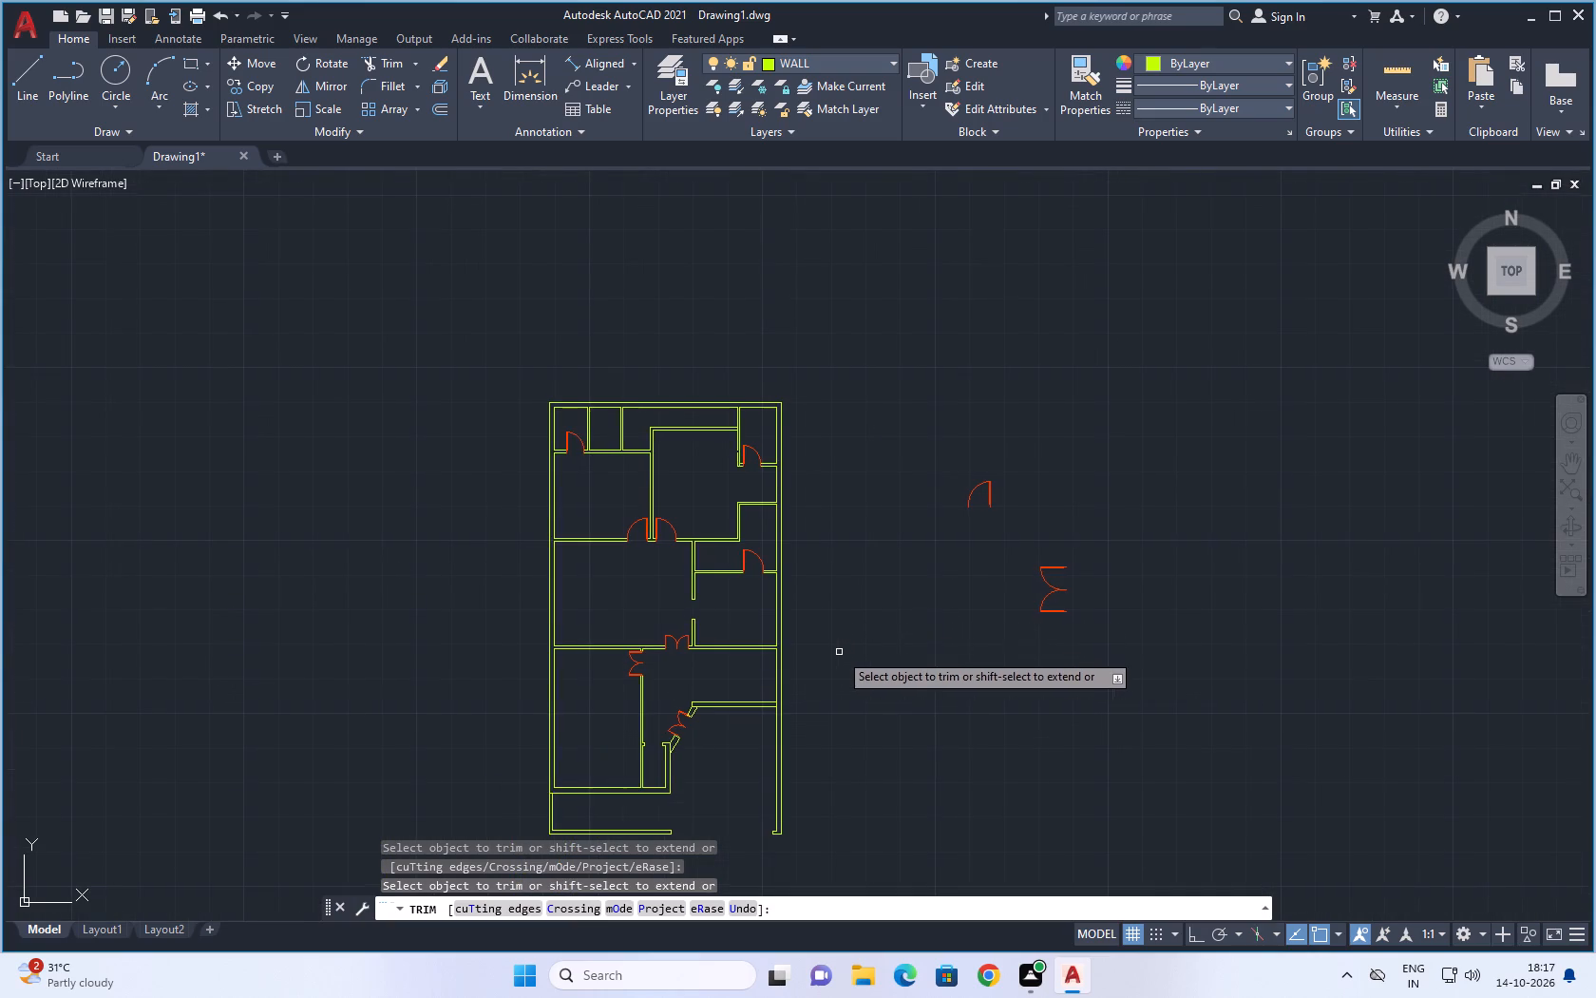
pyautogui.moveTo(839, 652); pyautogui.dragTo(842, 587, button='middle')
pyautogui.scroll(3, 642, 610)
pyautogui.scroll(-1, 734, 636)
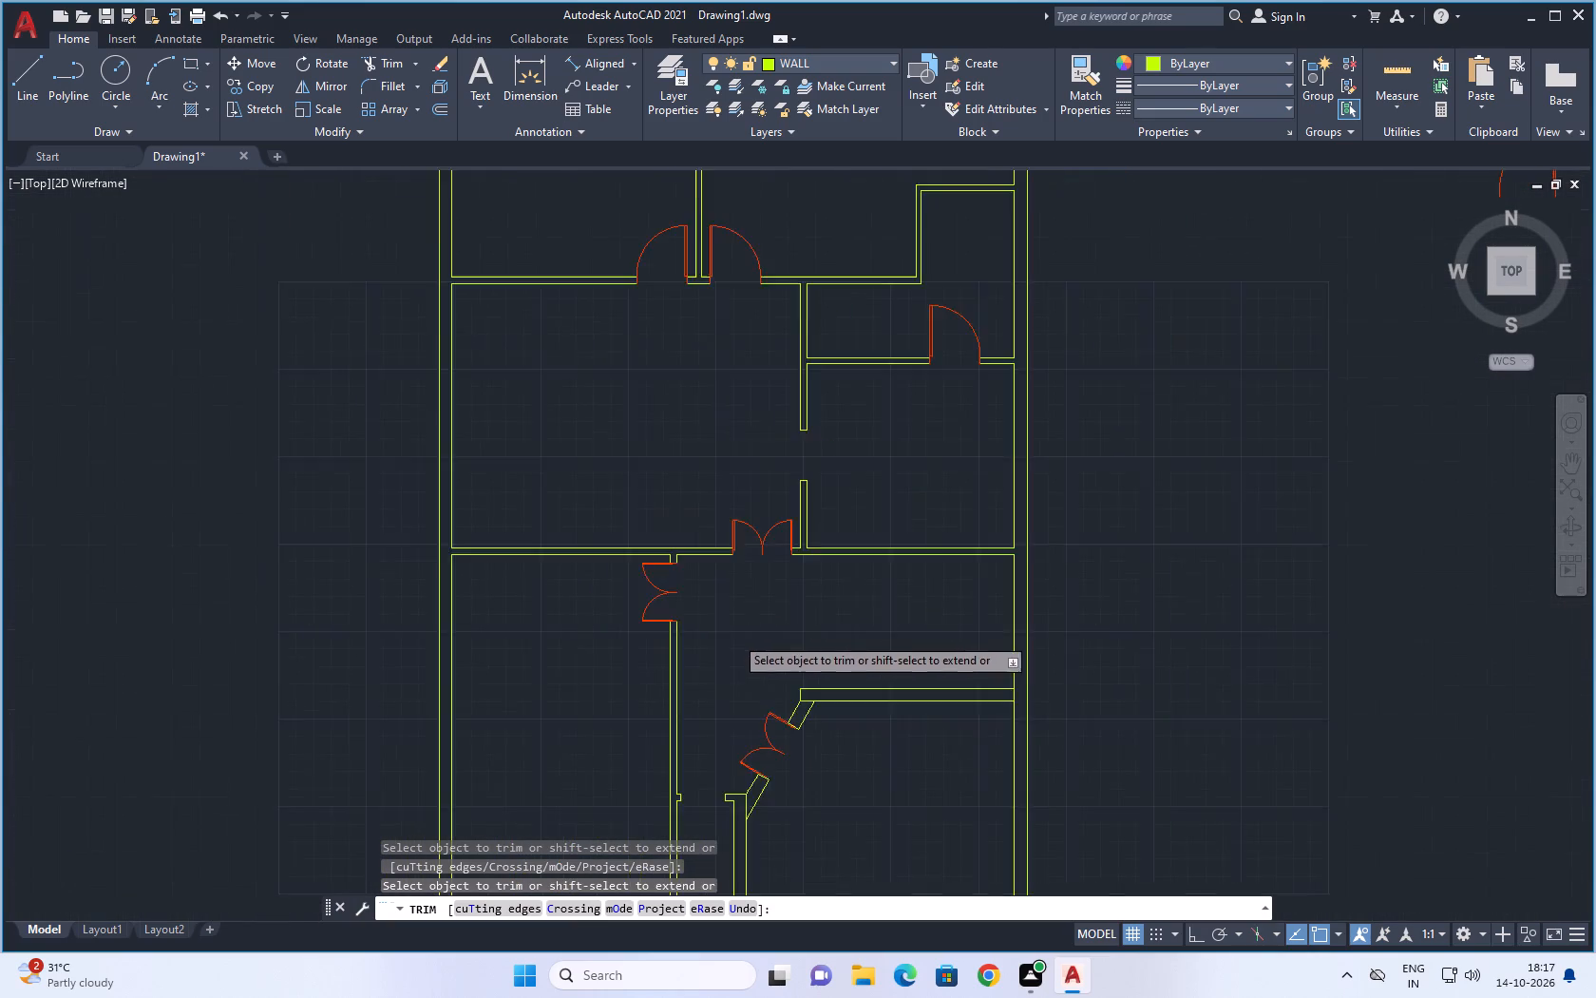
pyautogui.scroll(-1, 751, 639)
pyautogui.scroll(-1, 876, 660)
pyautogui.moveTo(969, 653); pyautogui.dragTo(931, 614, button='middle')
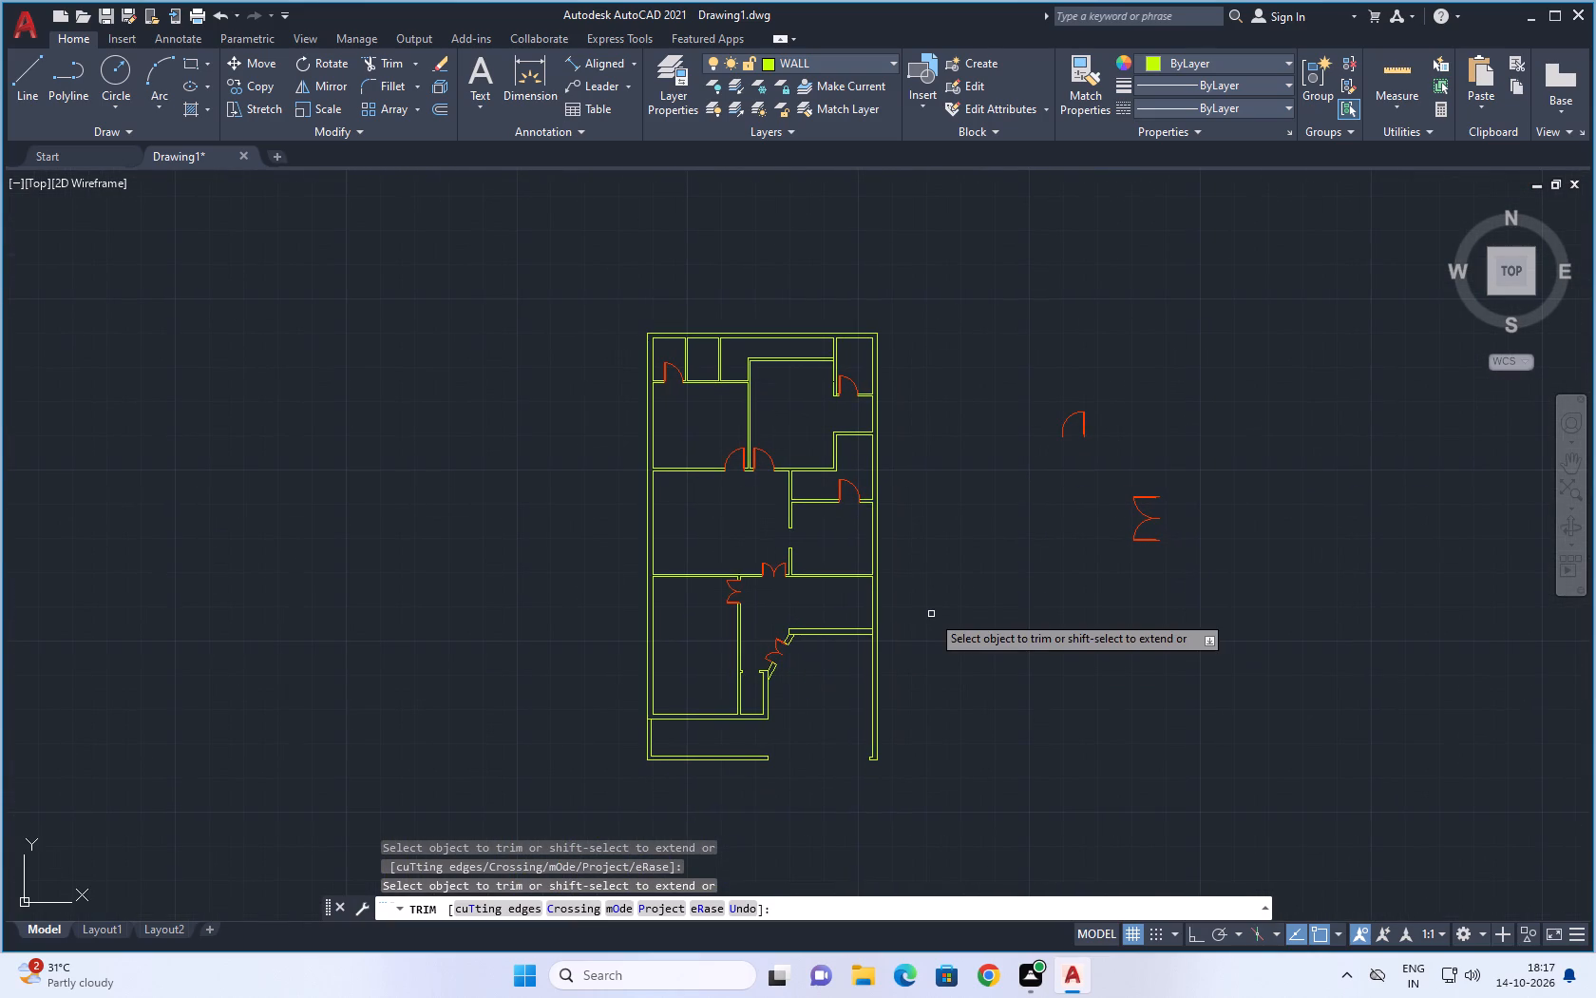
pyautogui.scroll(1, 931, 614)
pyautogui.moveTo(951, 580); pyautogui.dragTo(924, 614, button='middle')
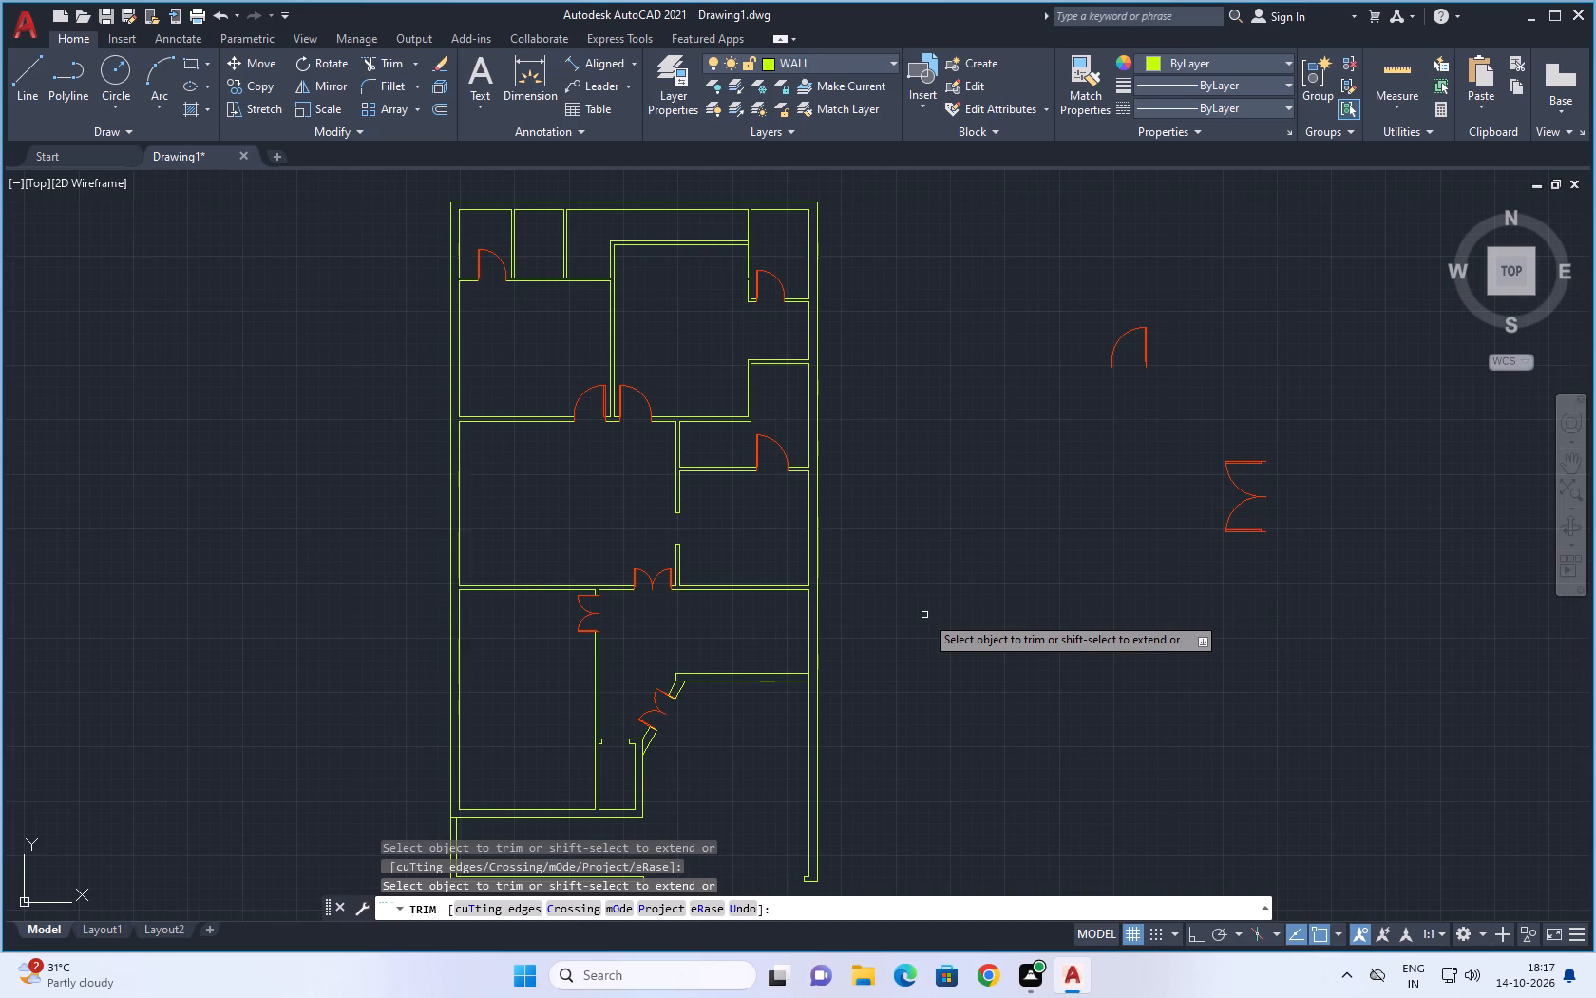
pyautogui.scroll(1, 924, 615)
pyautogui.moveTo(911, 630); pyautogui.dragTo(915, 581, button='middle')
pyautogui.scroll(-1, 929, 613)
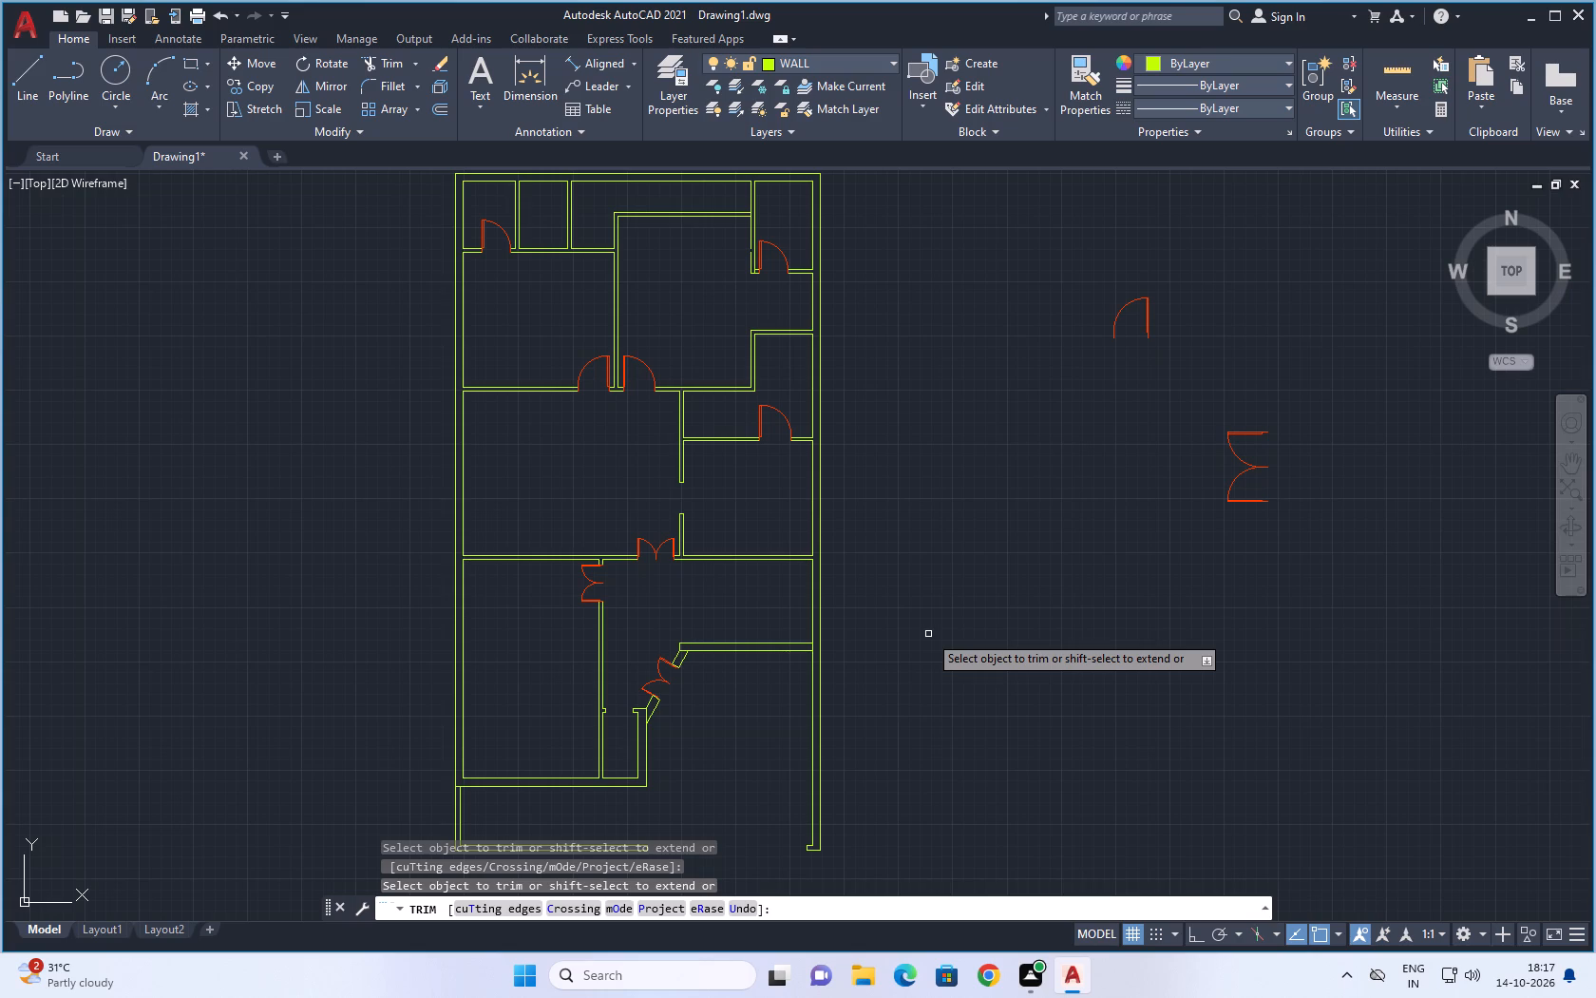
pyautogui.scroll(-1, 928, 634)
pyautogui.moveTo(928, 634); pyautogui.dragTo(845, 695, button='middle')
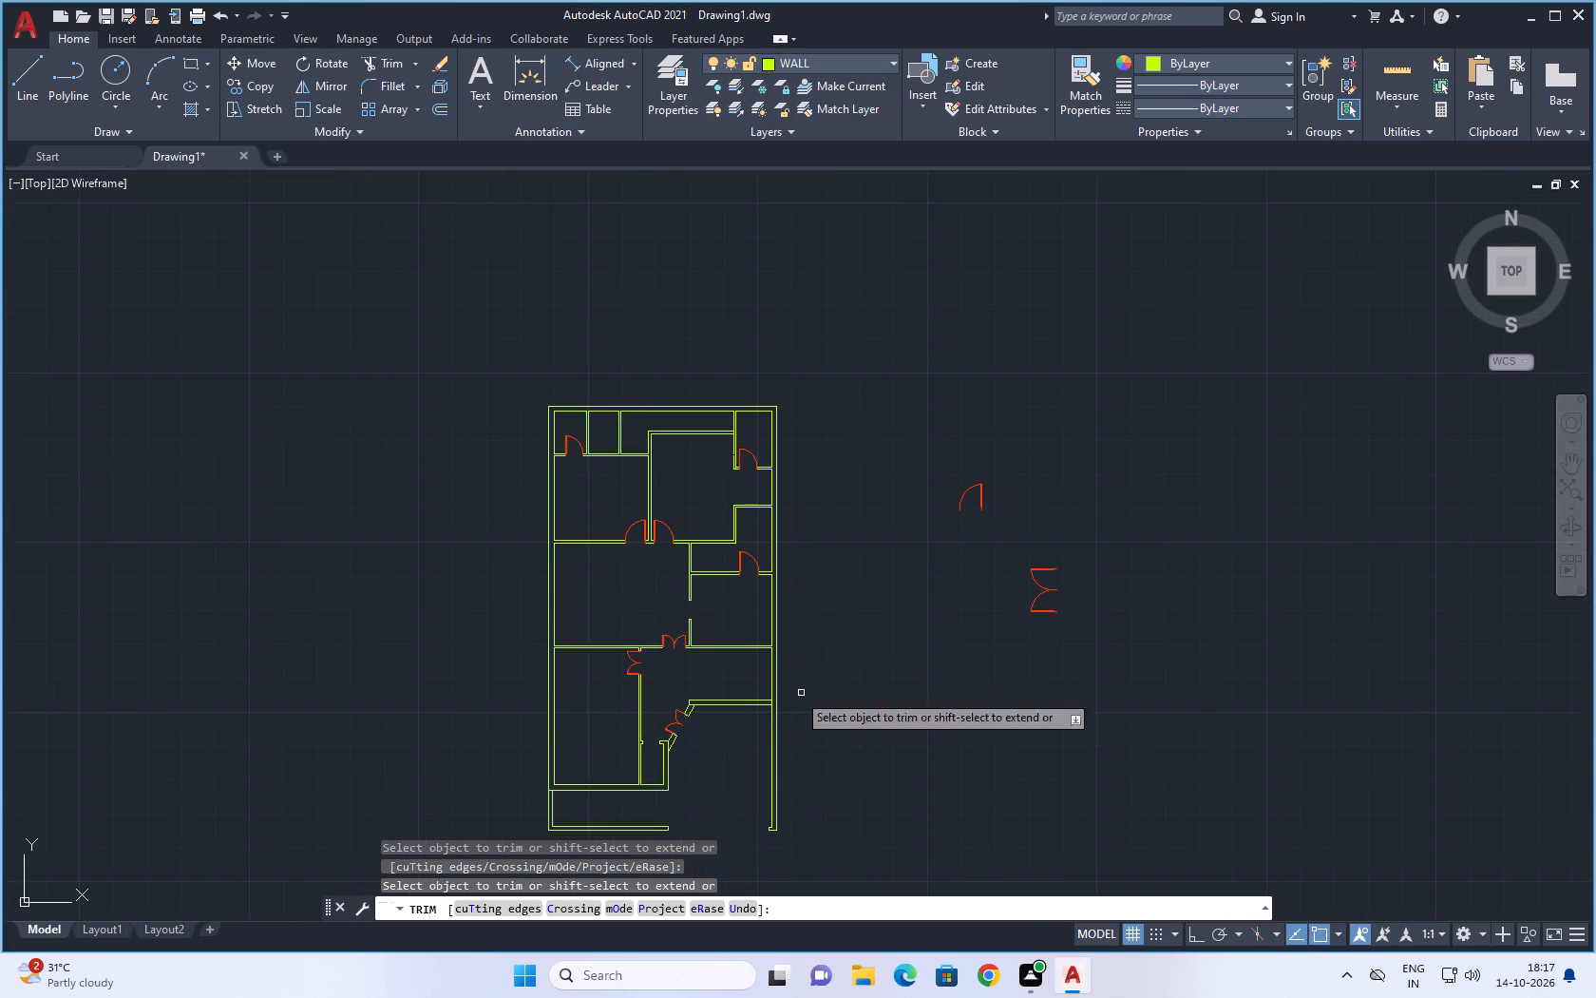
# Break the outer wall's inner face at its corner with the thick horizontal wall beside the angled entrance, using Break at Point.
pyautogui.scroll(3, 677, 695)
pyautogui.scroll(-1, 1128, 649)
pyautogui.moveTo(1113, 648); pyautogui.dragTo(1103, 641, button='middle')
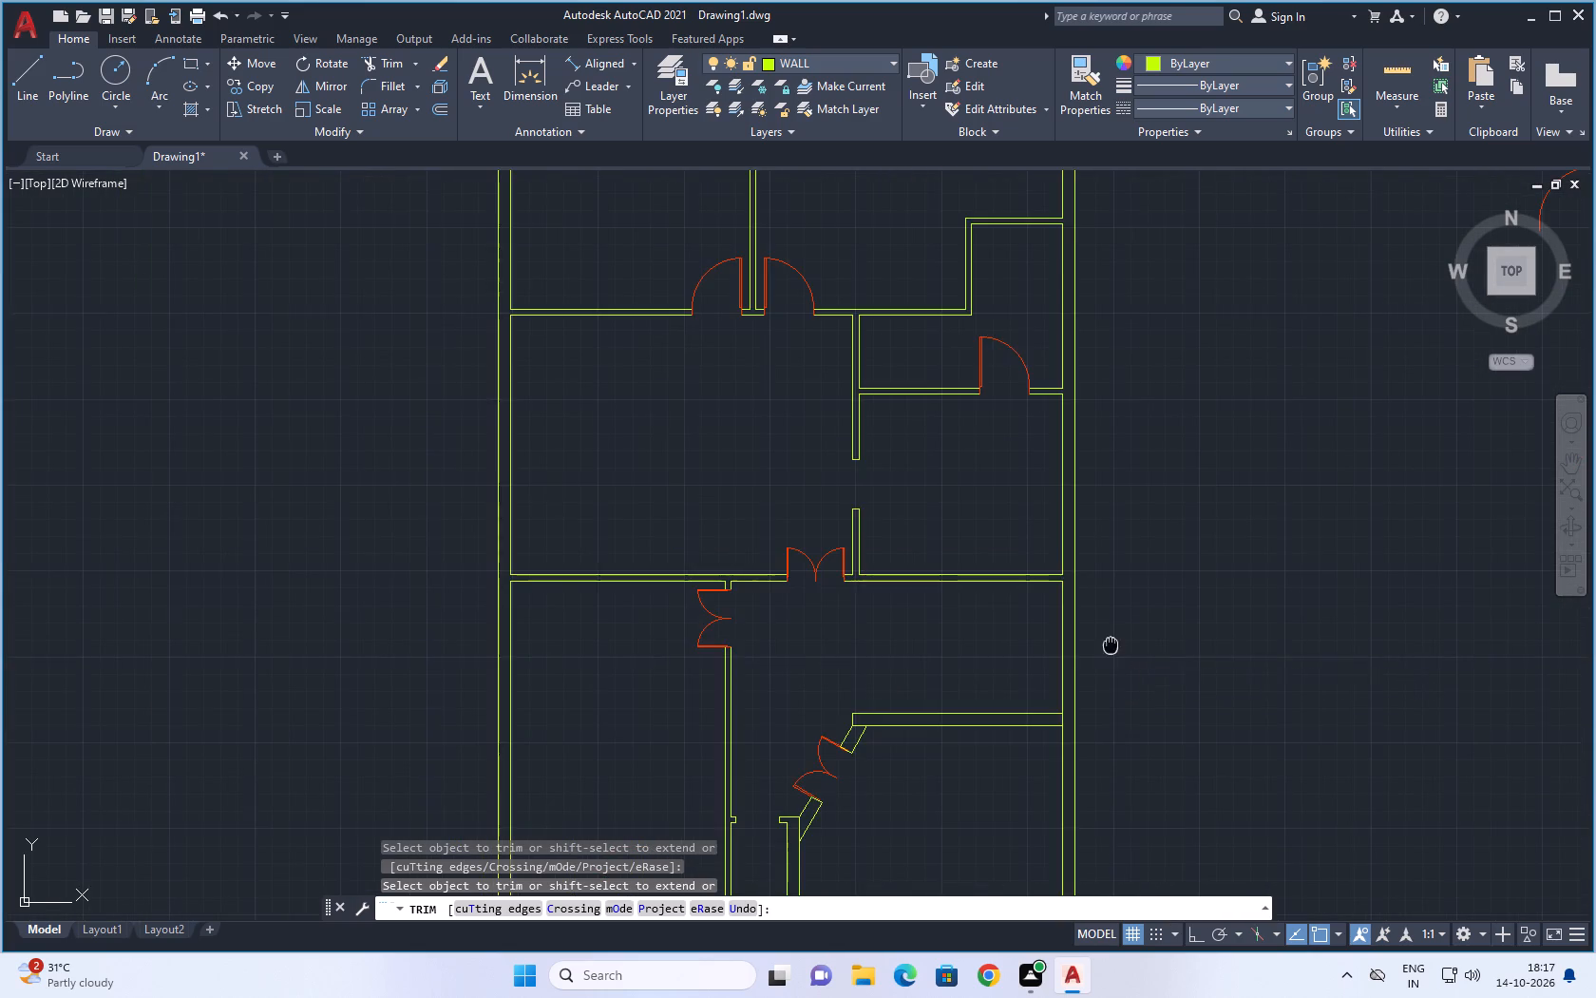
pyautogui.moveTo(1103, 641); pyautogui.dragTo(983, 545, button='middle')
pyautogui.press('Escape')
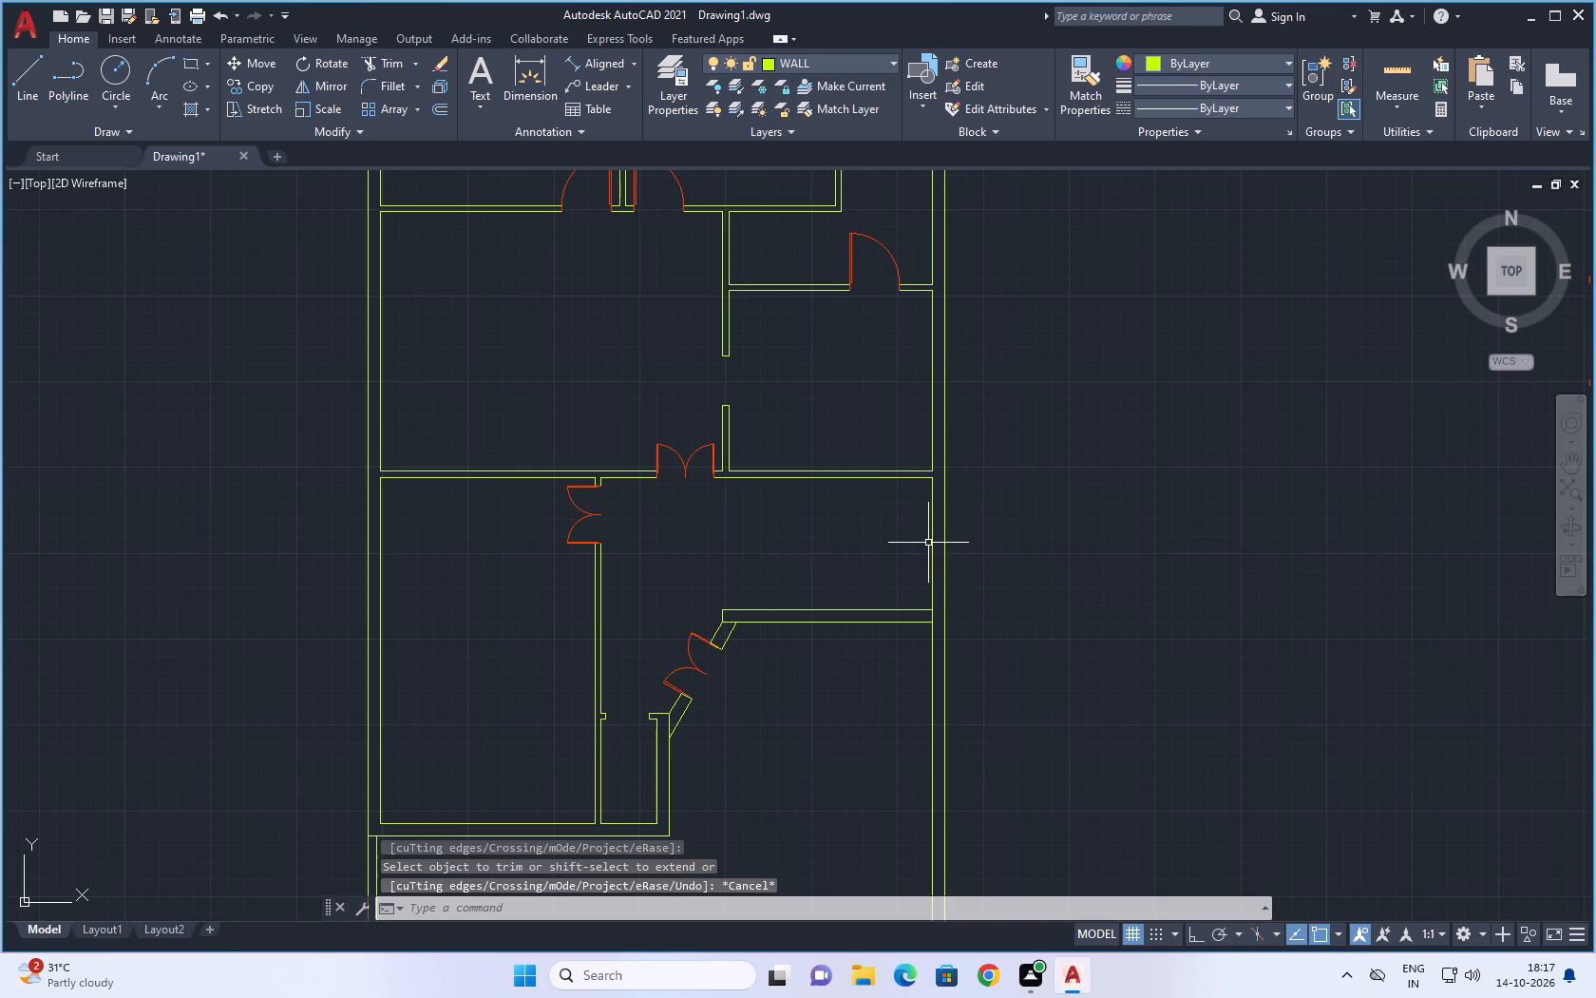
pyautogui.press('Escape')
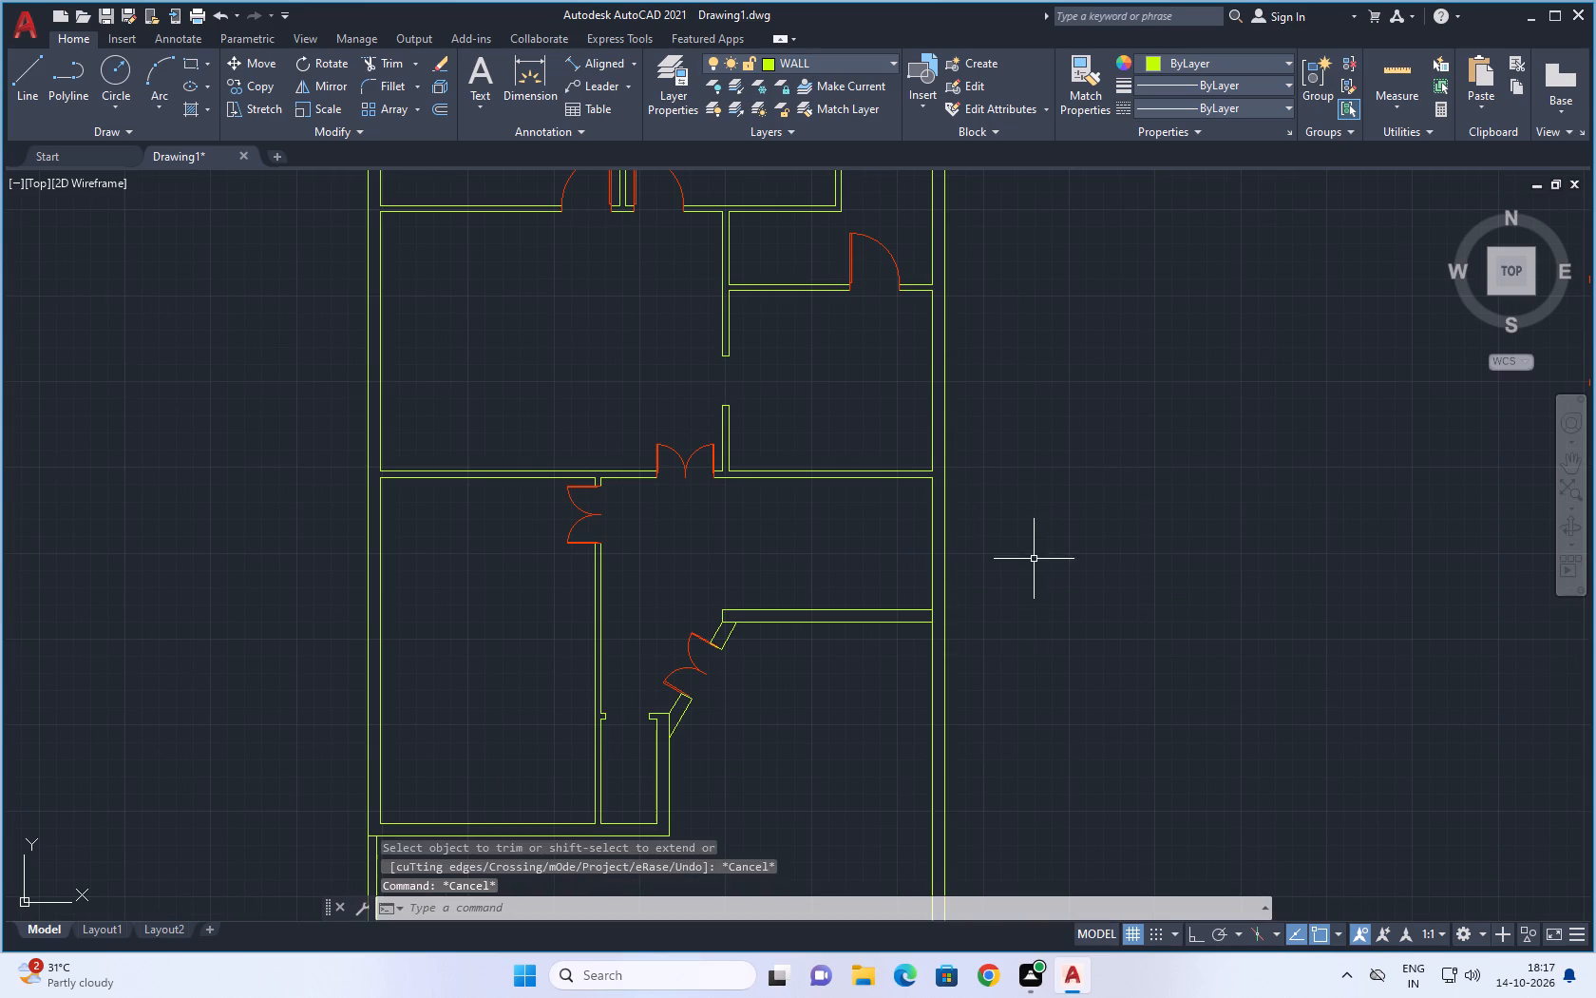
pyautogui.write('BRE')
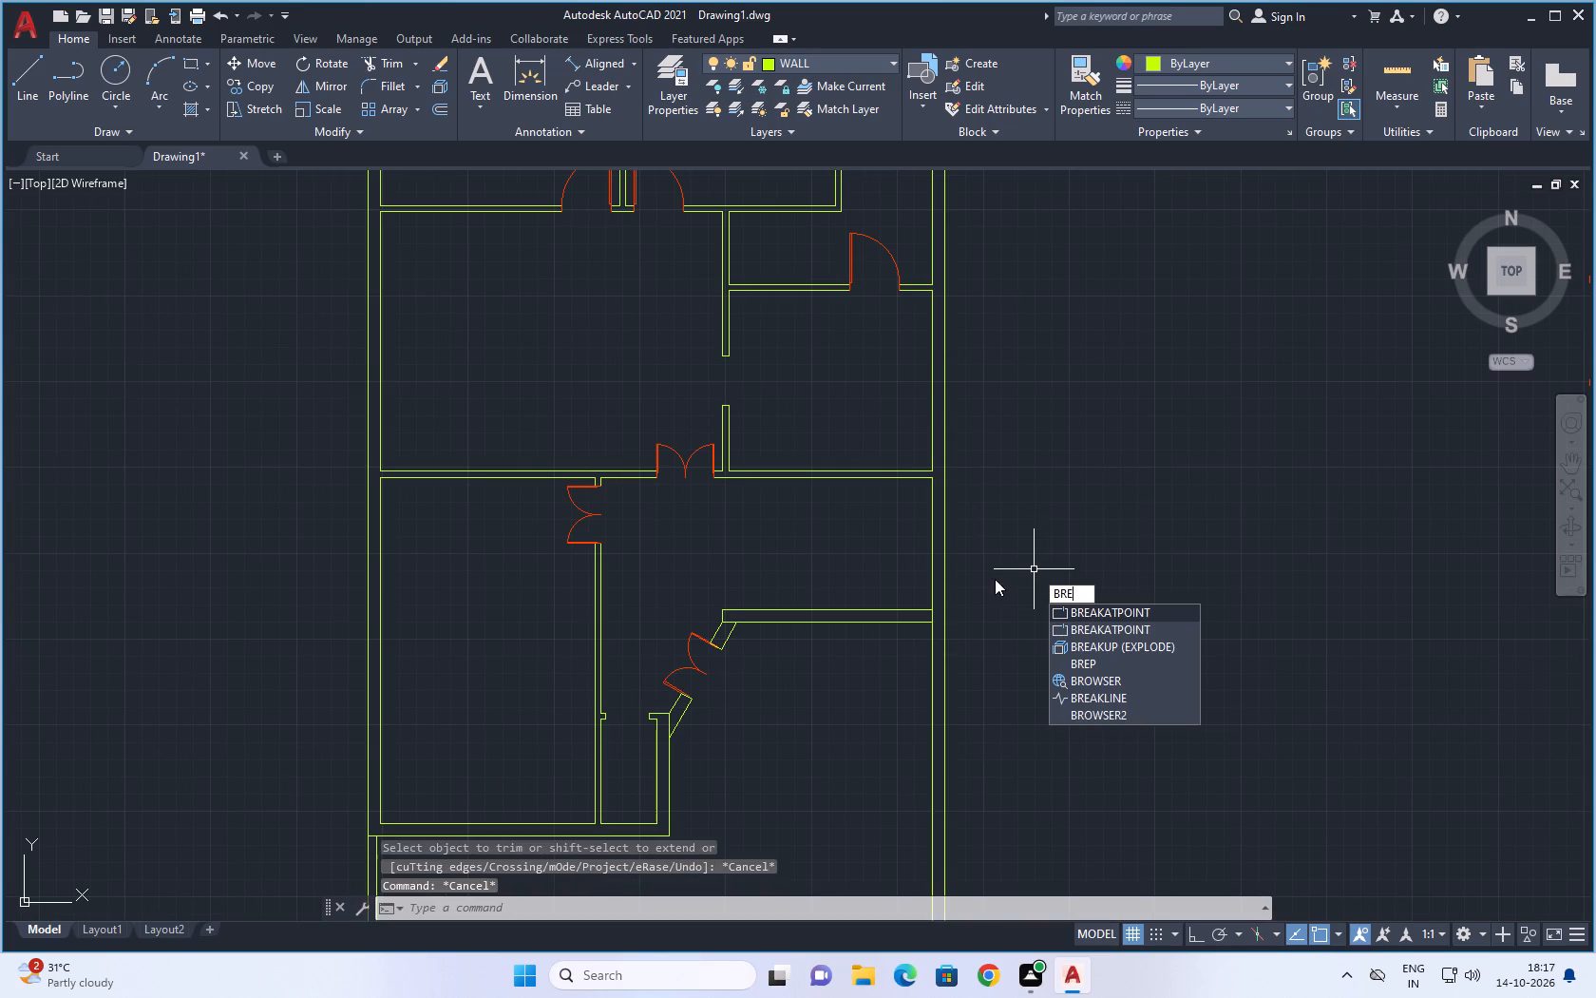
pyautogui.click(1094, 612)
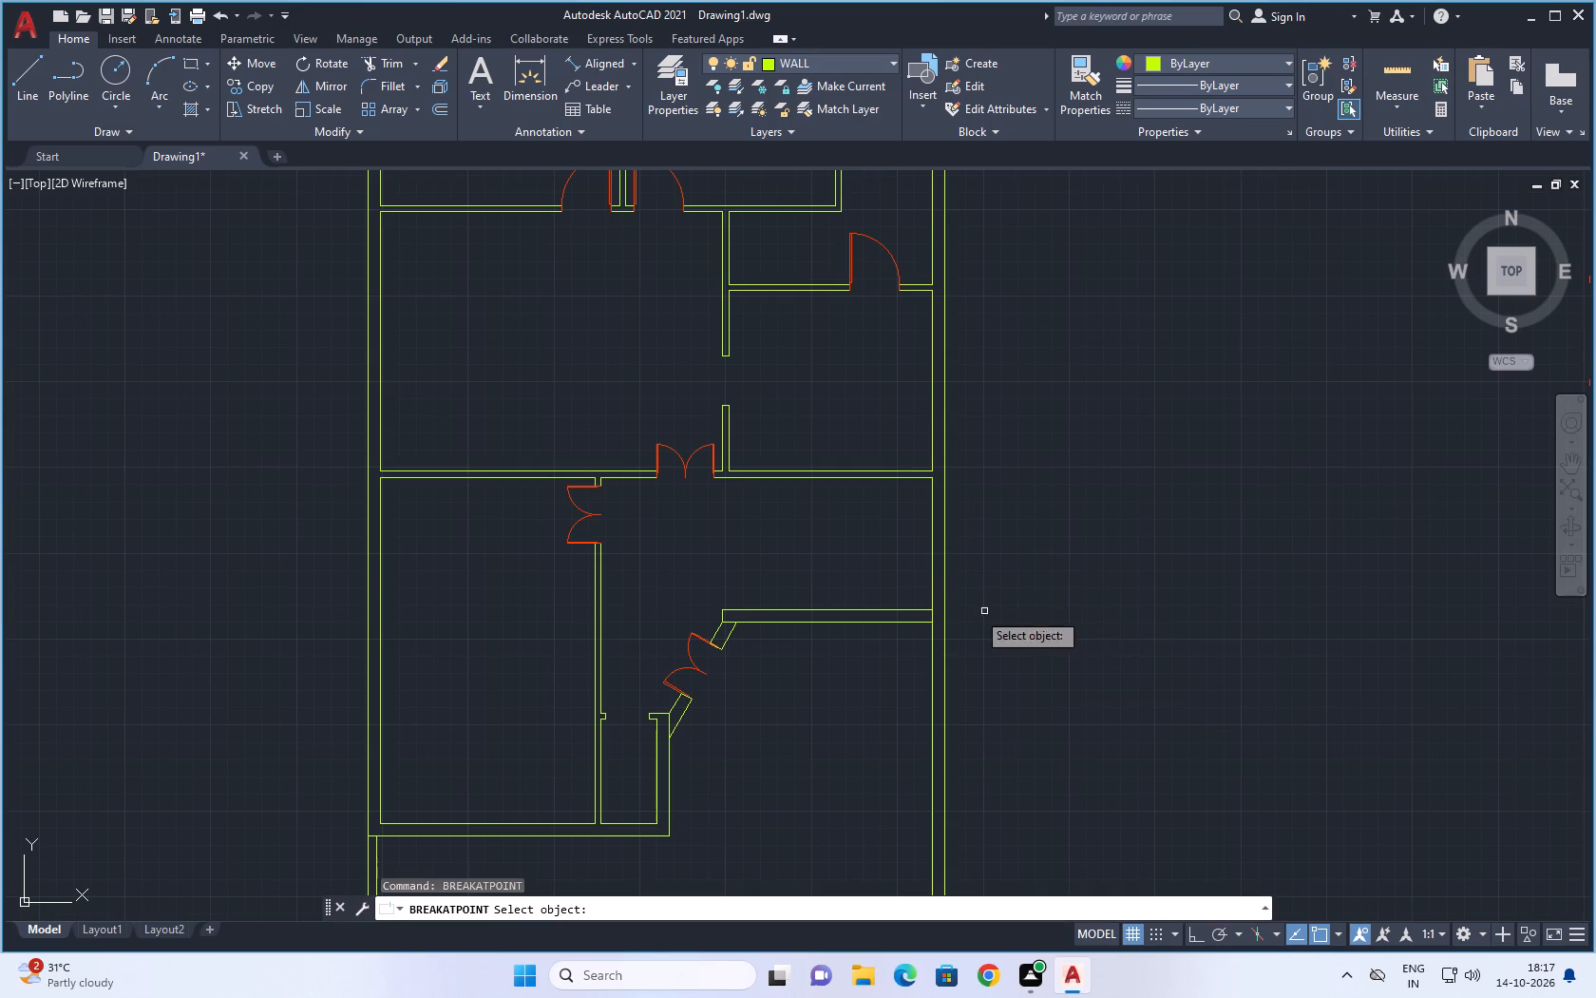
pyautogui.click(932, 585)
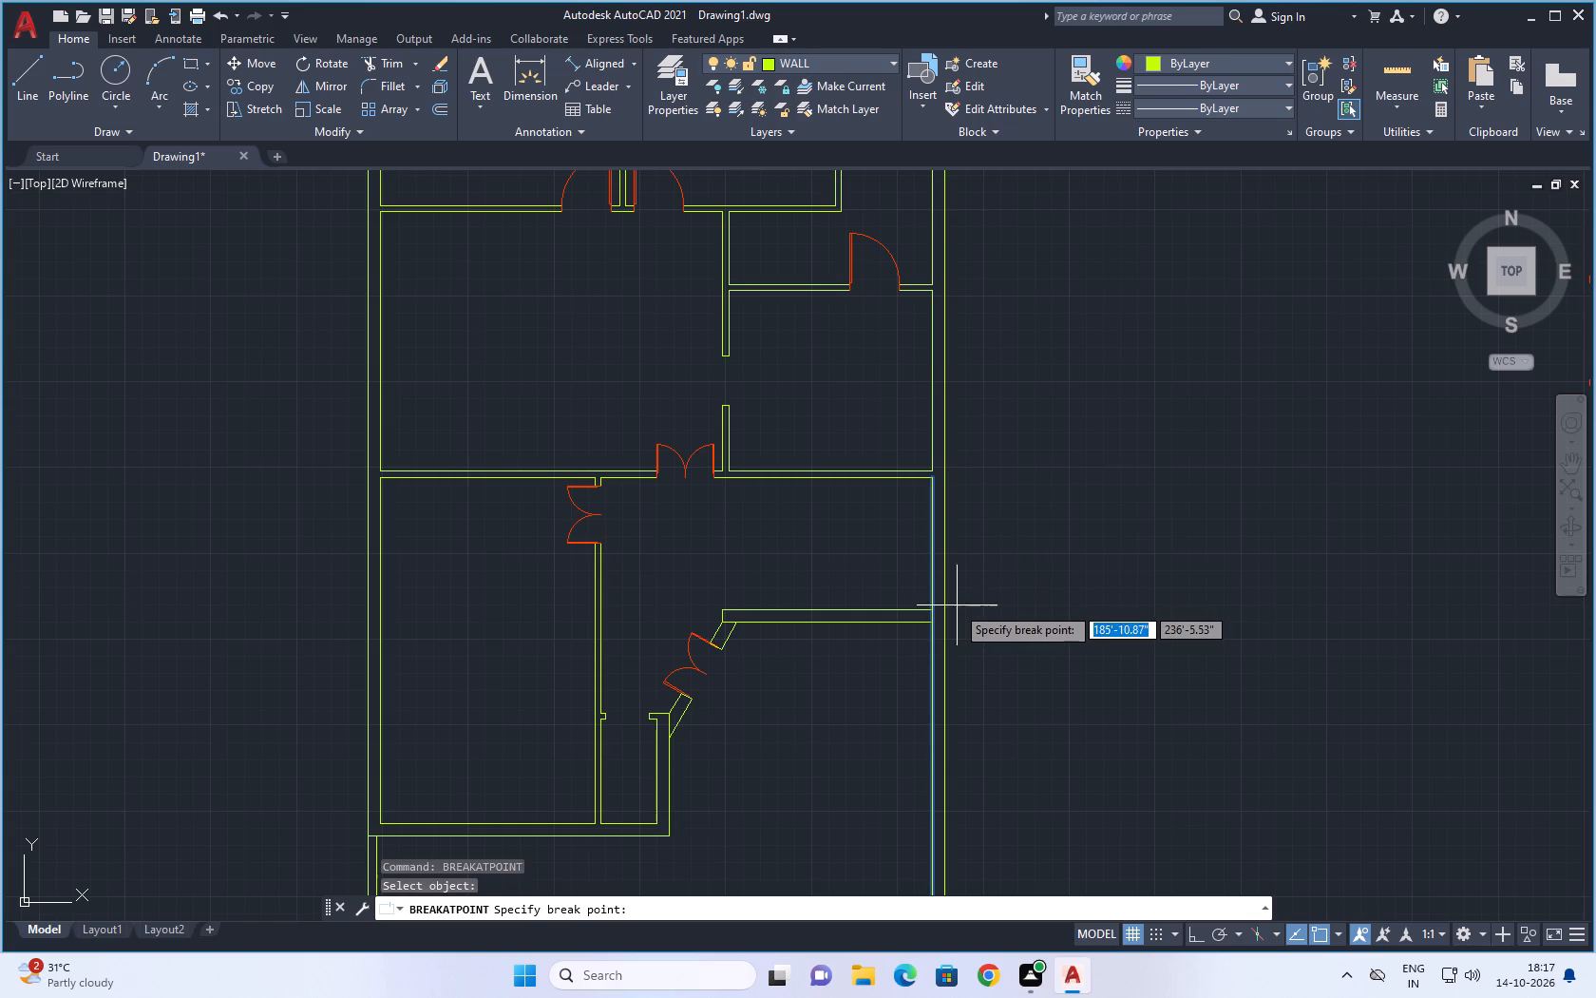
pyautogui.click(940, 608)
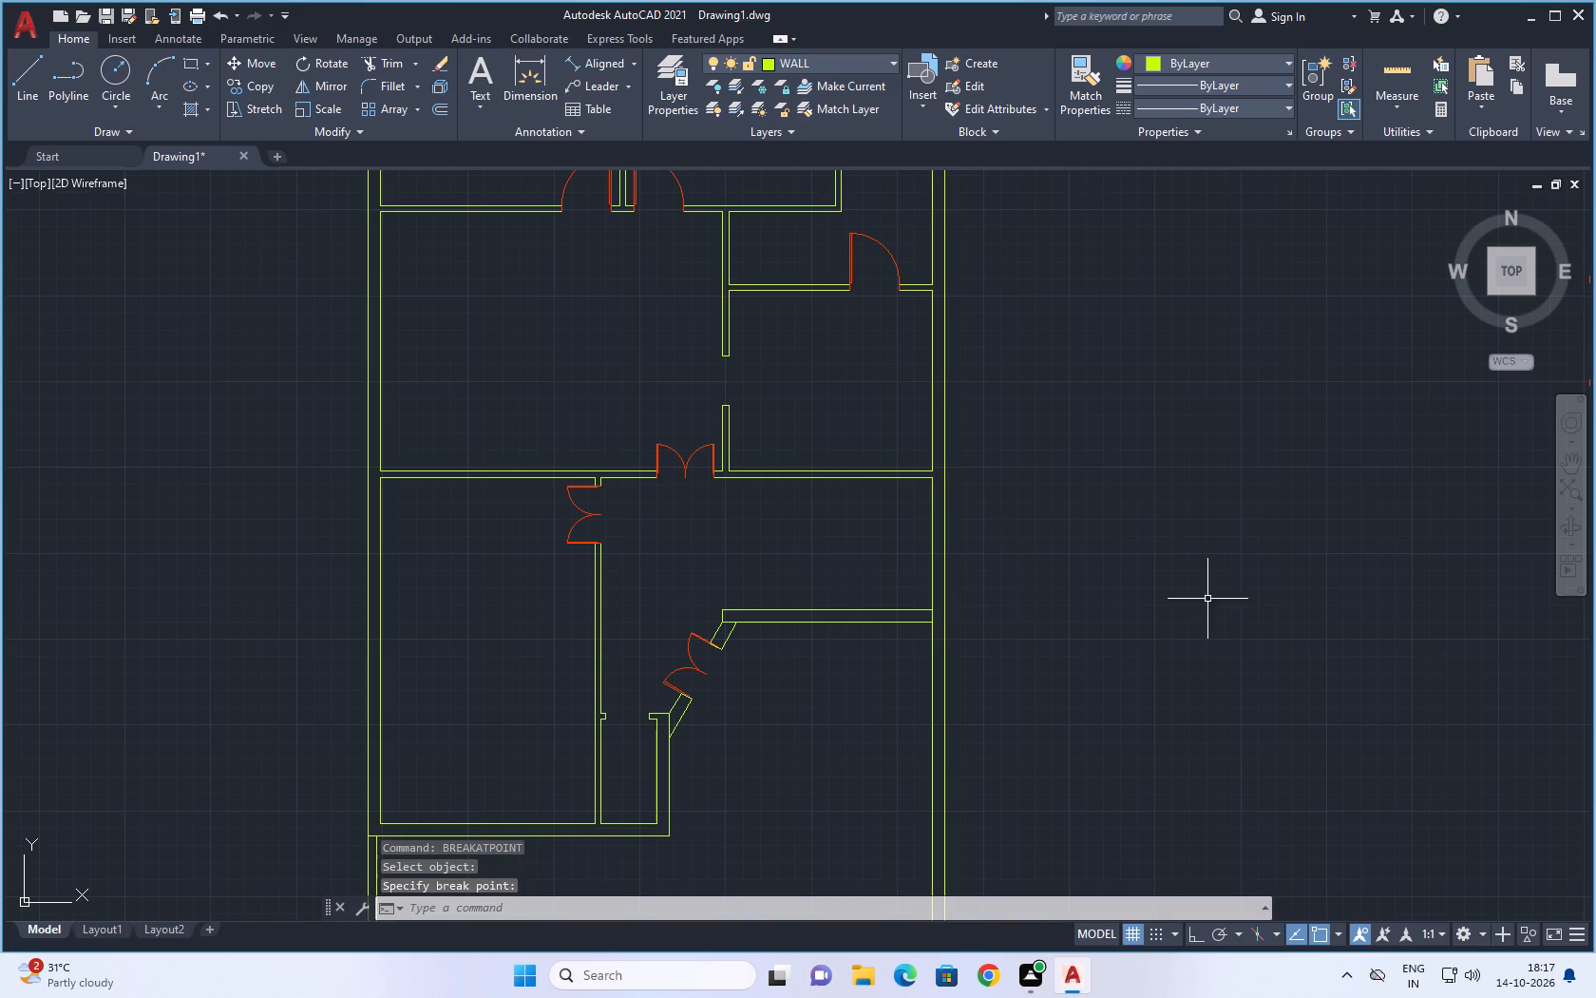
# Make STAIRCASE the current layer.
pyautogui.click(864, 55)
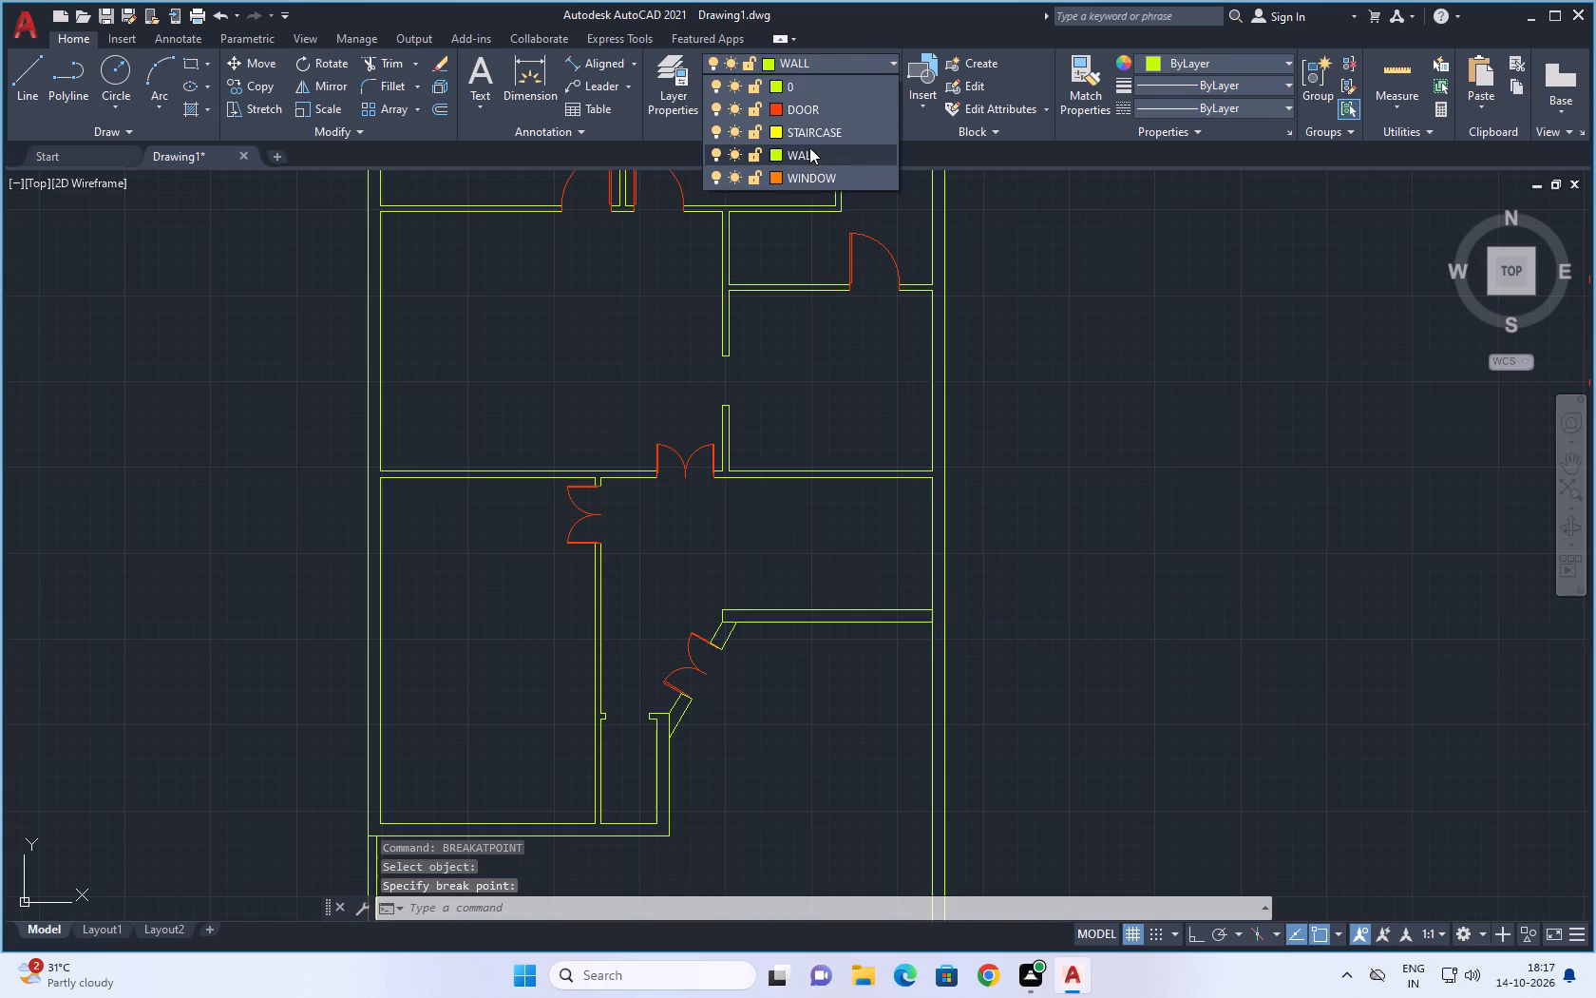
pyautogui.click(810, 131)
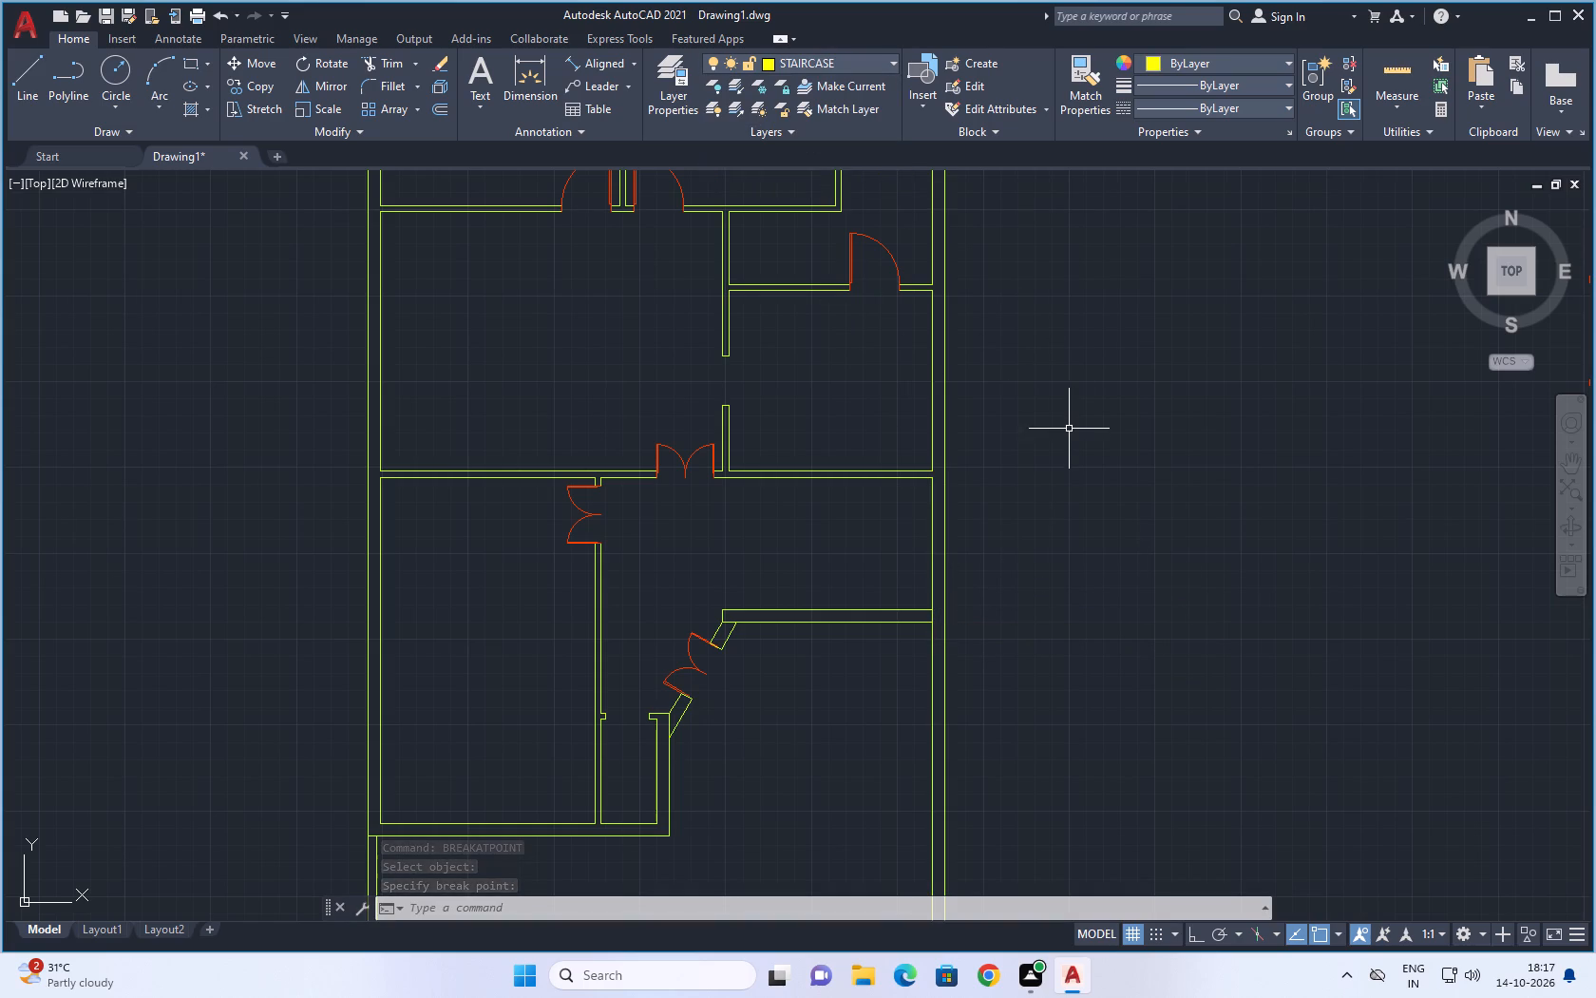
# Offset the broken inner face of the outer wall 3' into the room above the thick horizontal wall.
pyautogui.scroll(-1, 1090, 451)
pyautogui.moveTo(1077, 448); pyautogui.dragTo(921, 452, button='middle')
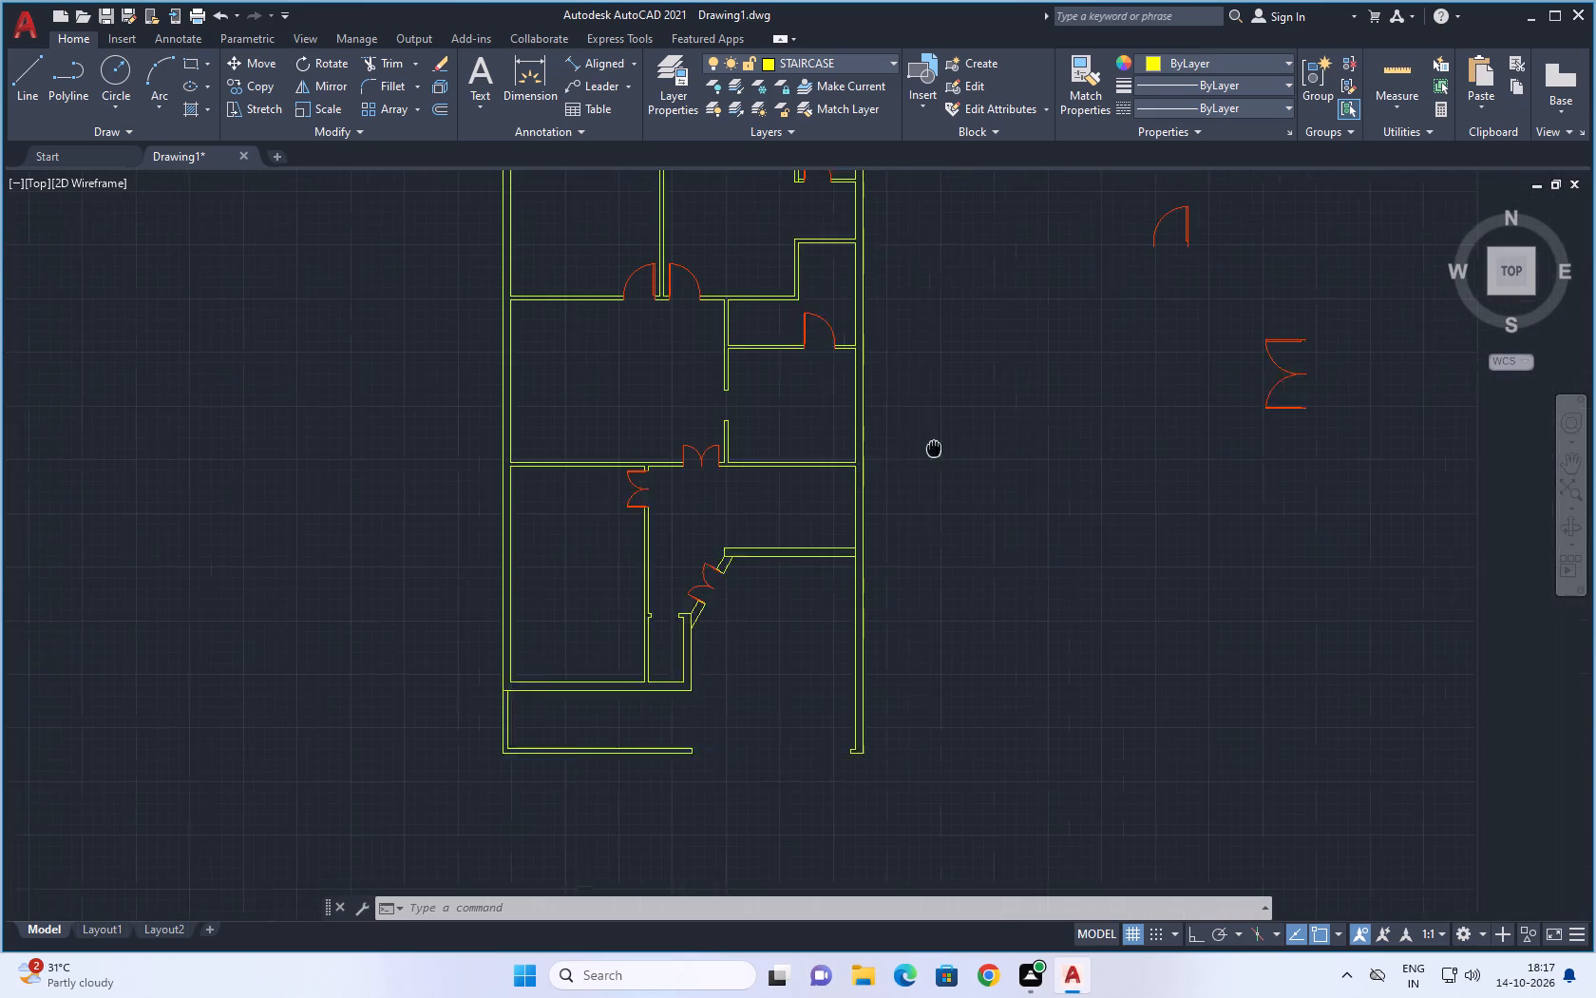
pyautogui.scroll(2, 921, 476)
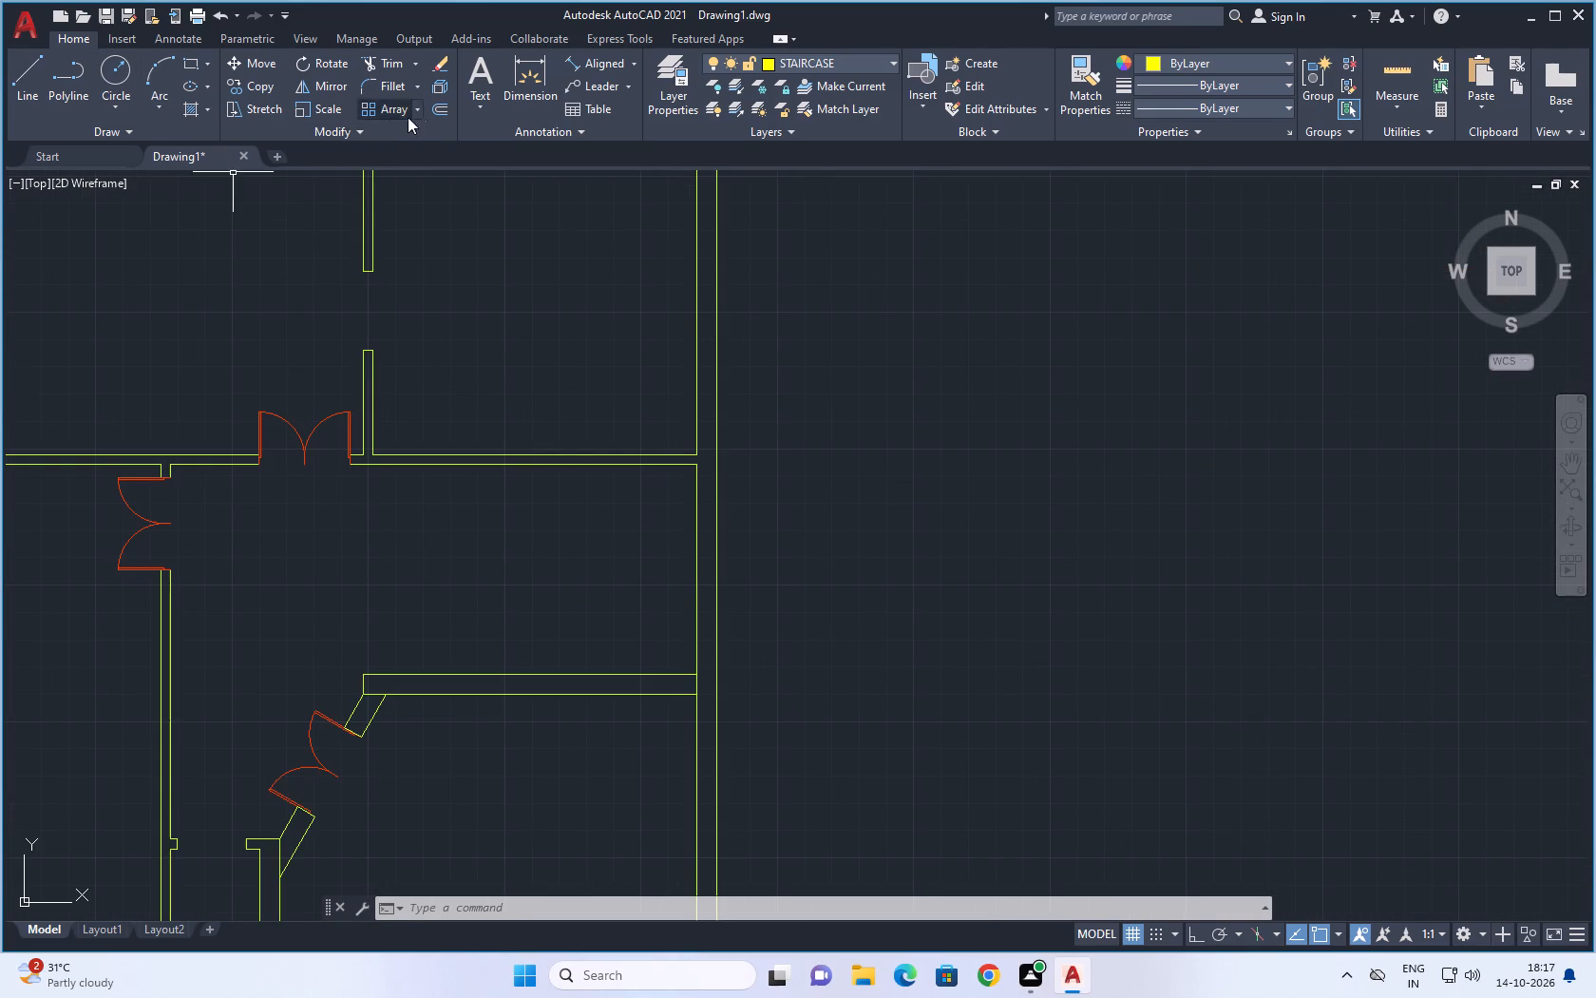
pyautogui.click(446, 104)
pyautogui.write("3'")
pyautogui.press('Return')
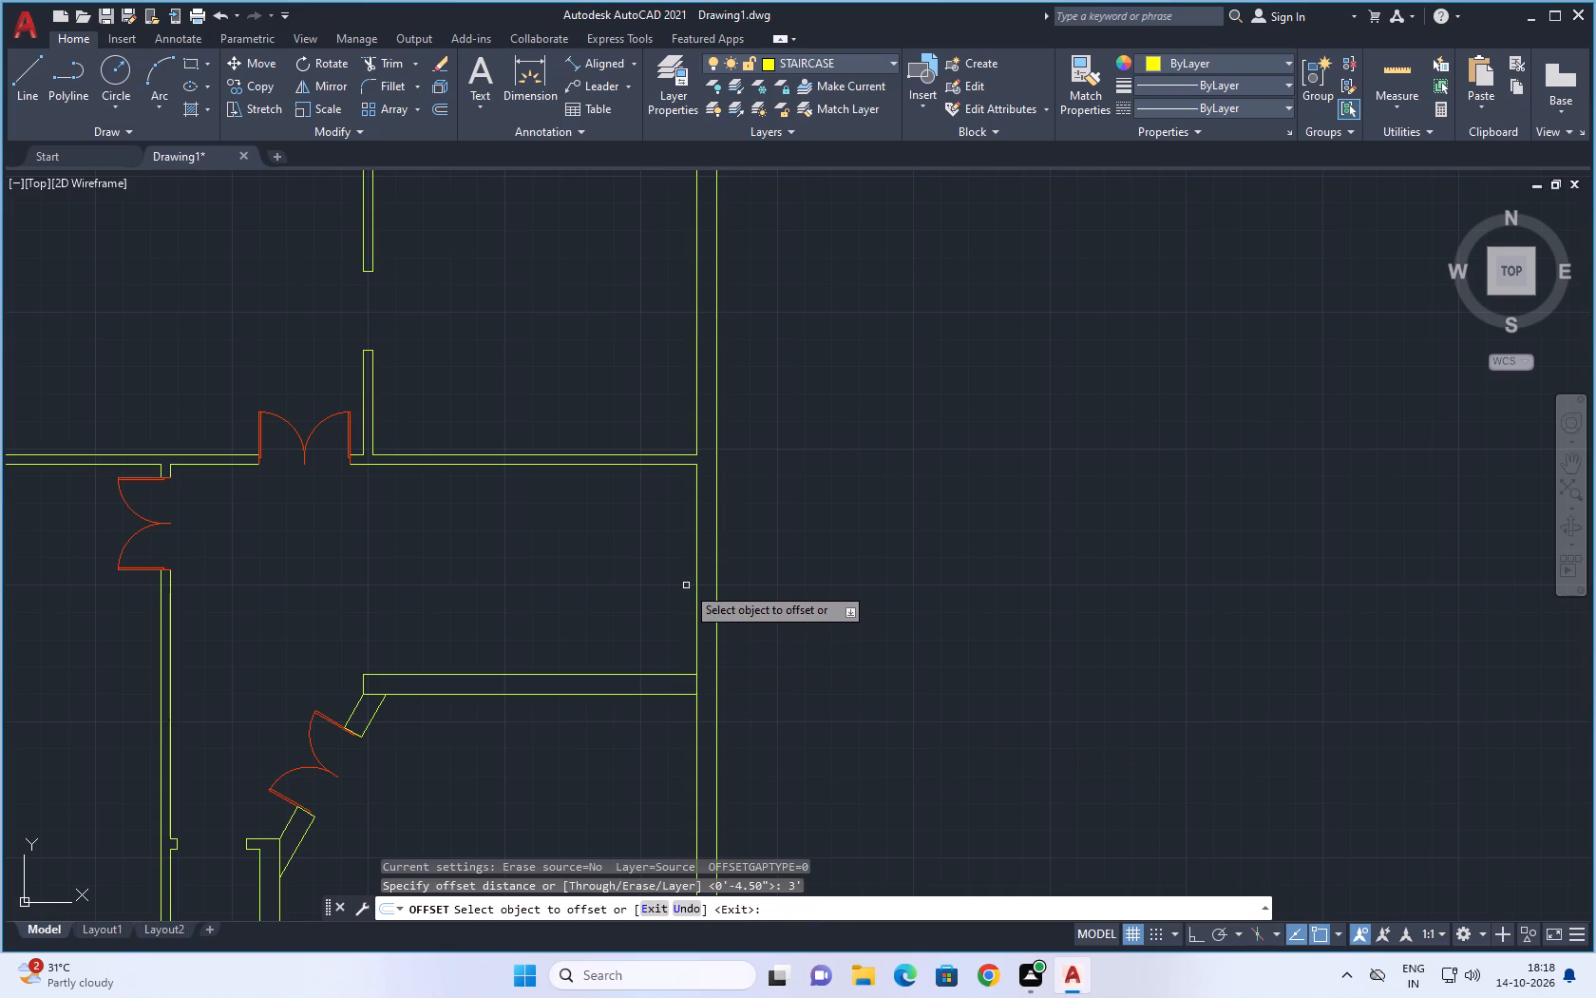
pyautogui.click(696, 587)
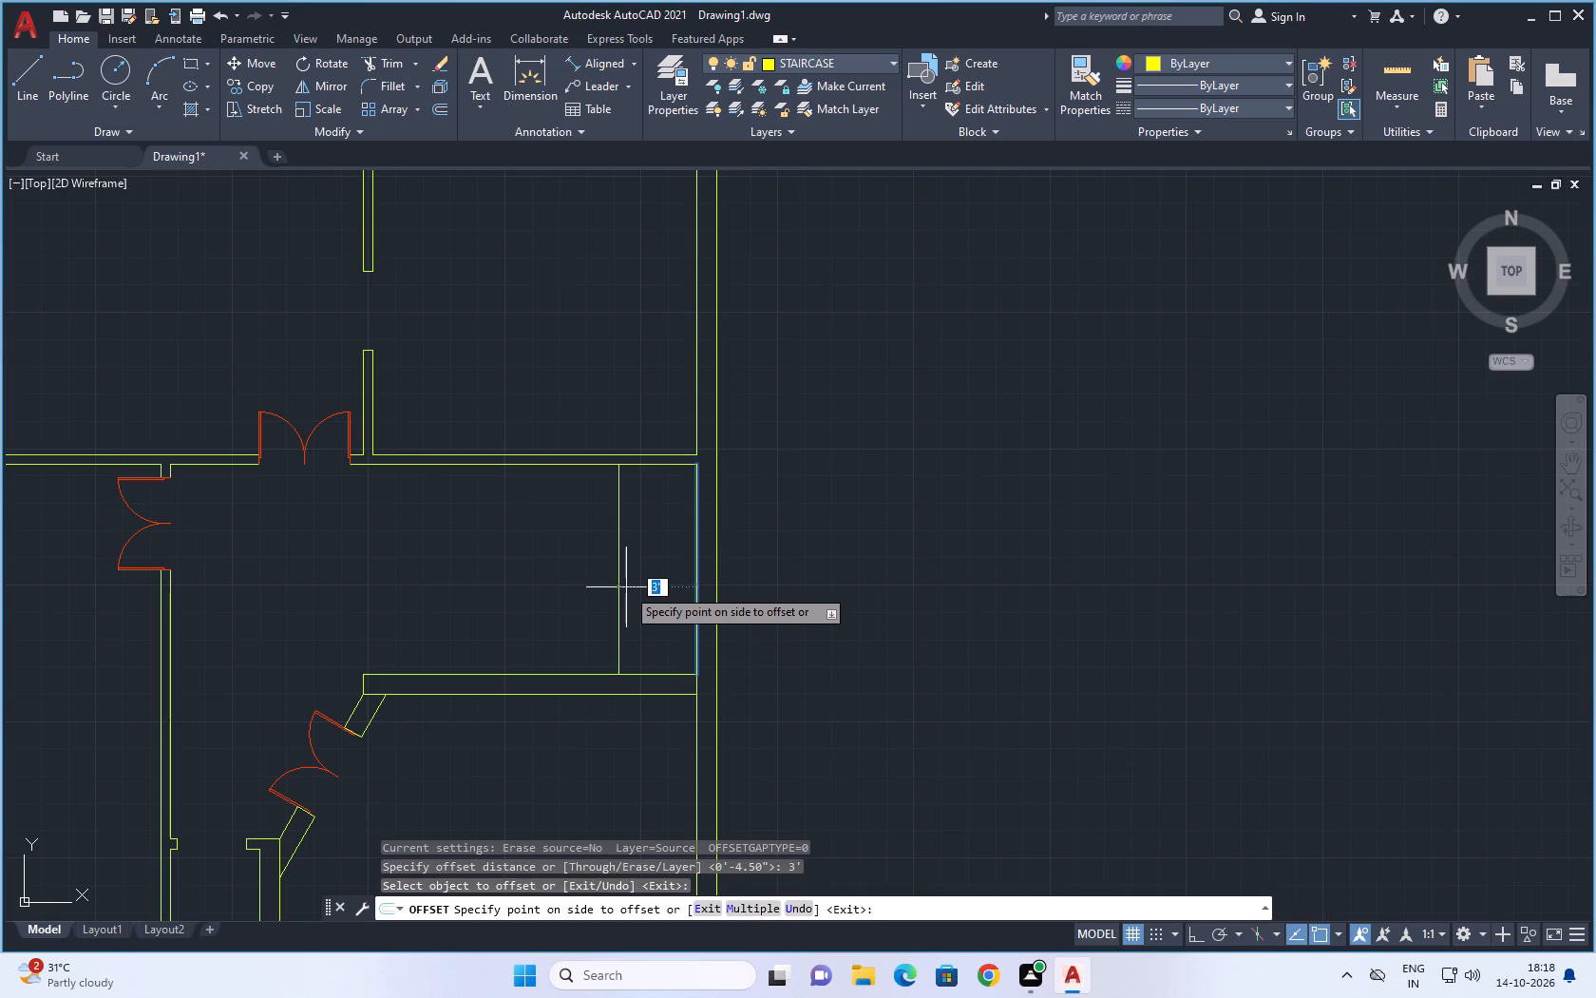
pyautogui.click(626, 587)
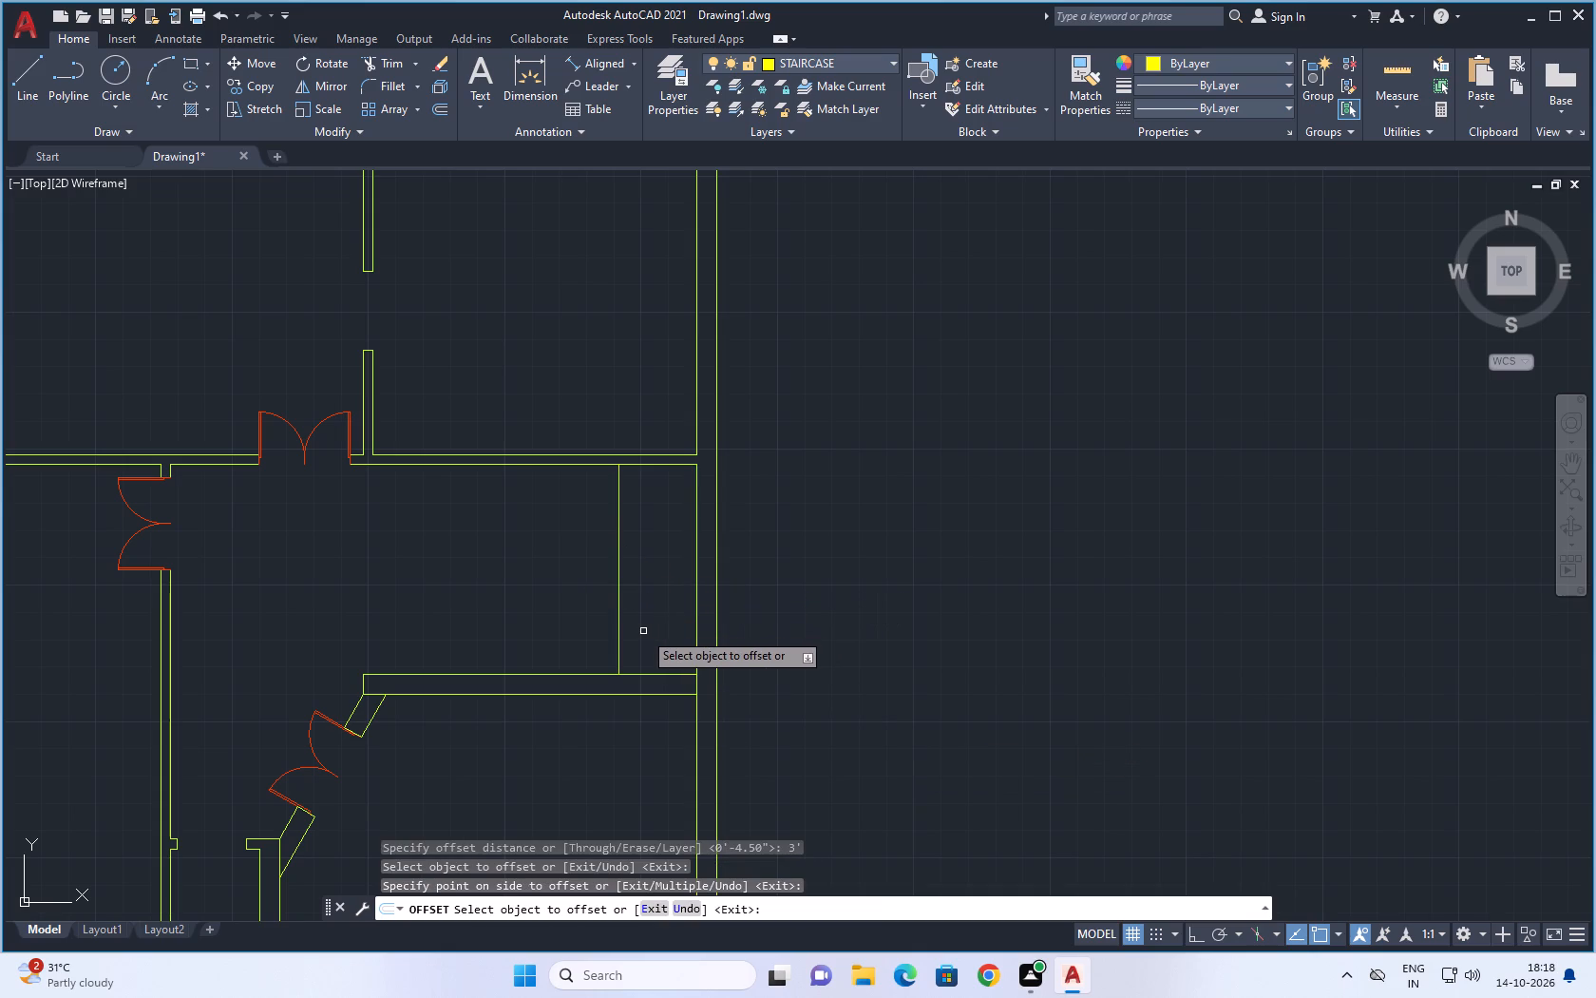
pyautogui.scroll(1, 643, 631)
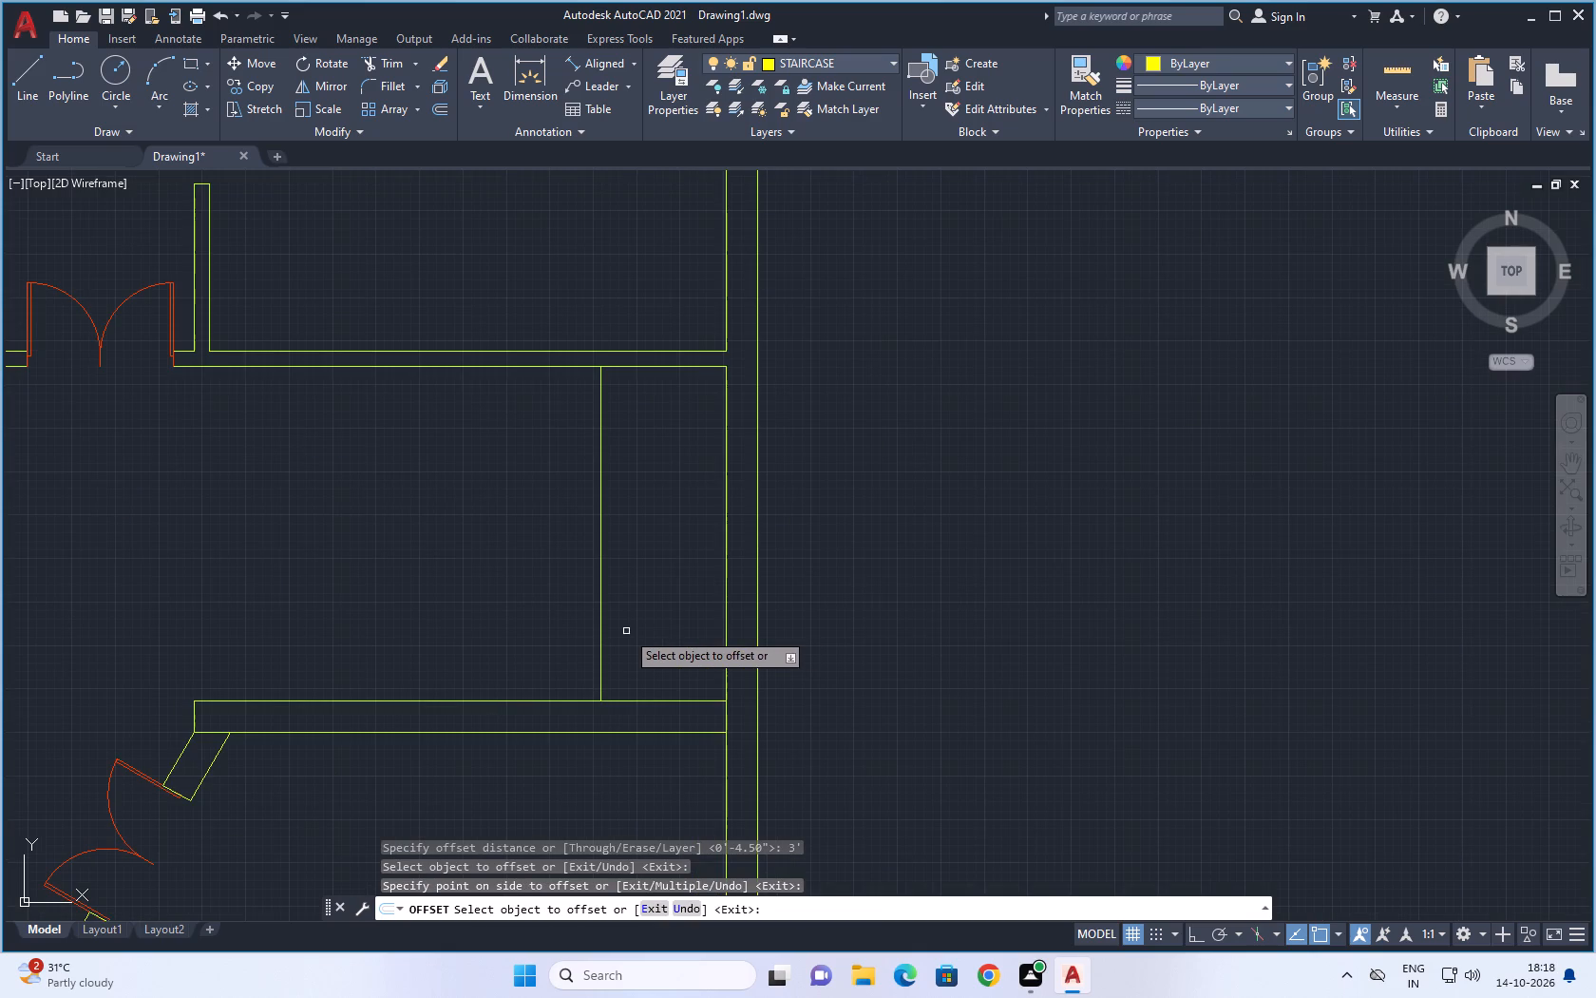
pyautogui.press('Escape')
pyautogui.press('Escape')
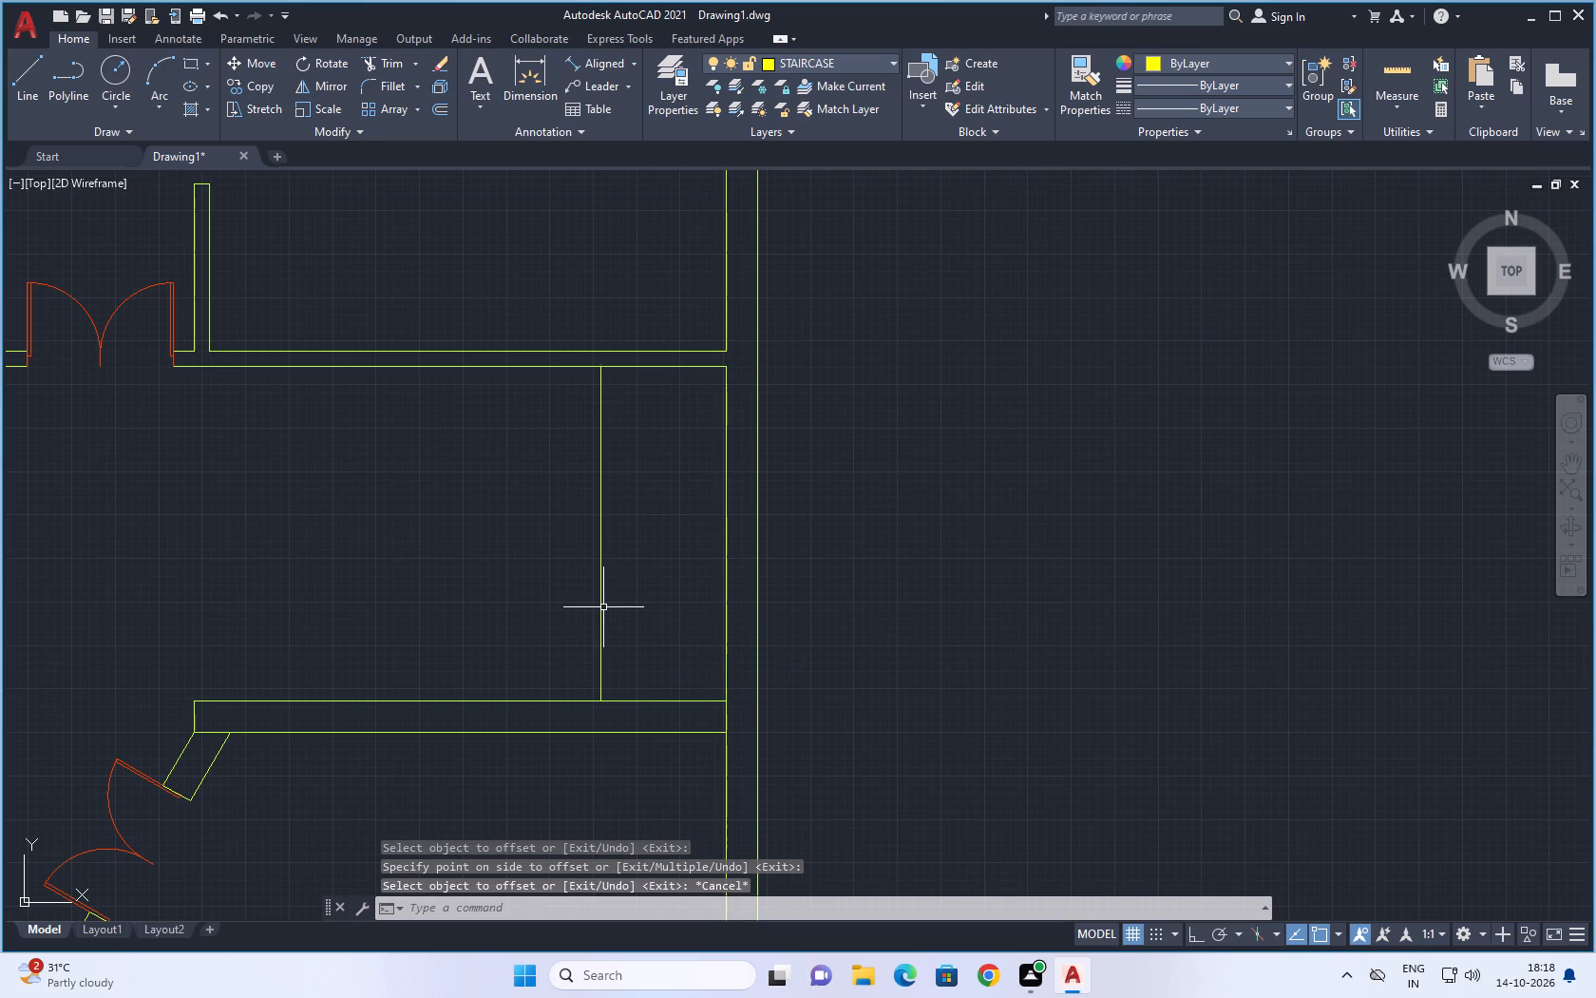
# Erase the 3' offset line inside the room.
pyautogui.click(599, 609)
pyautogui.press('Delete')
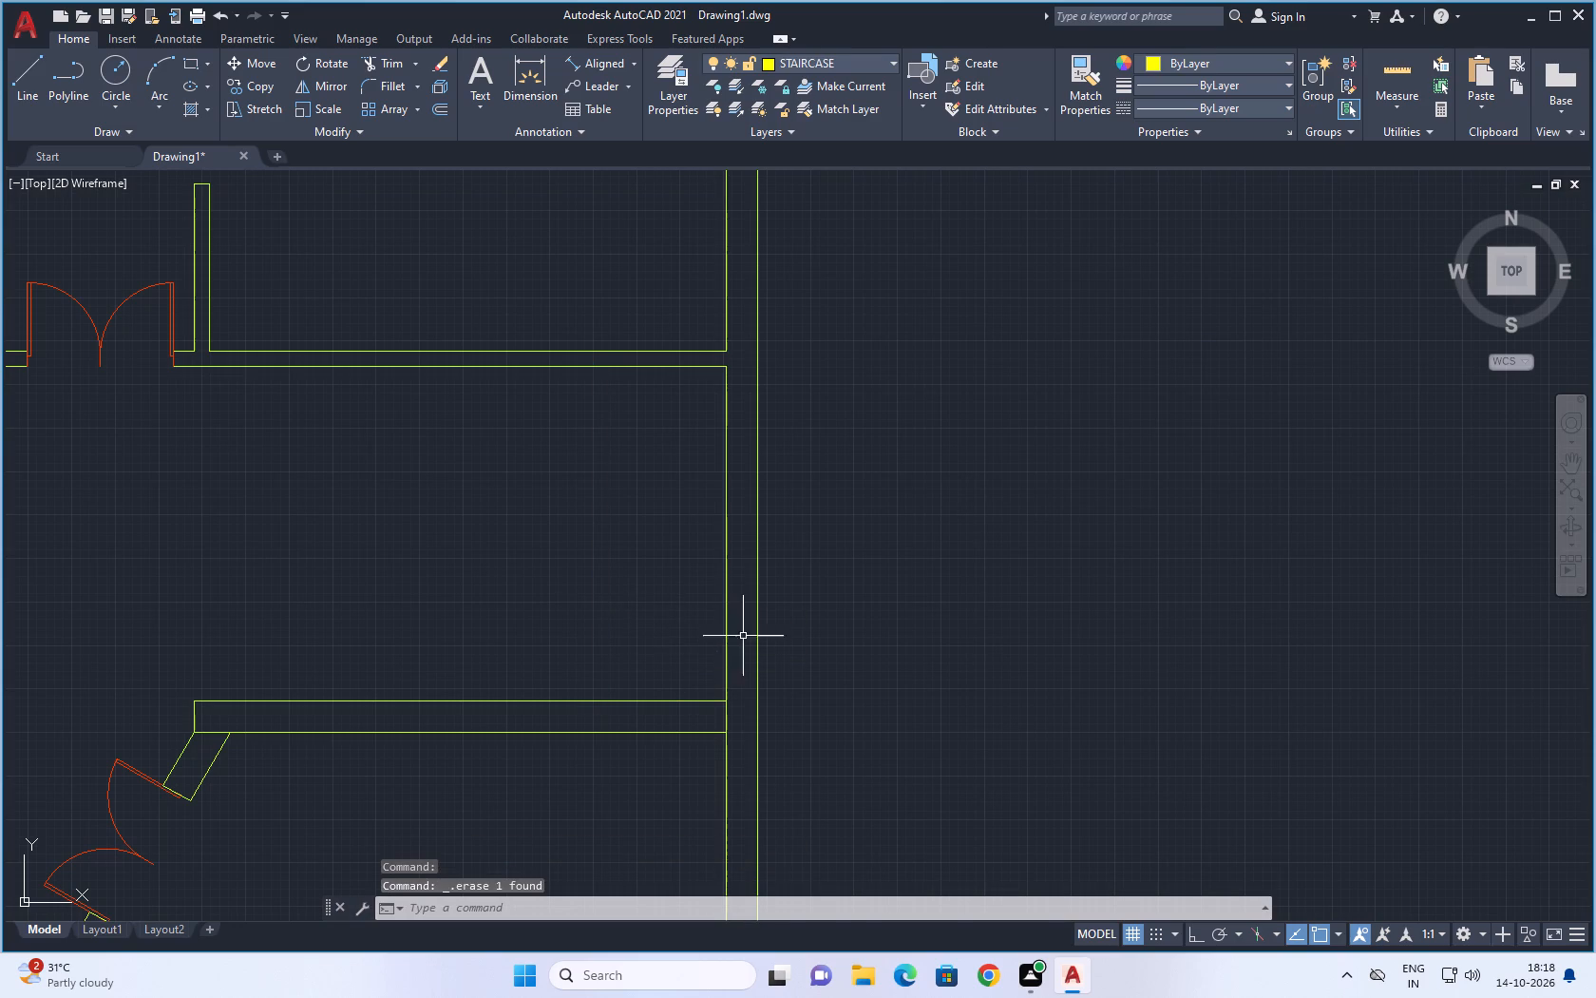
# Offset the room's outer wall inner face, above the thick horizontal wall, 3' inward again as a staircase guide line.
pyautogui.click(728, 598)
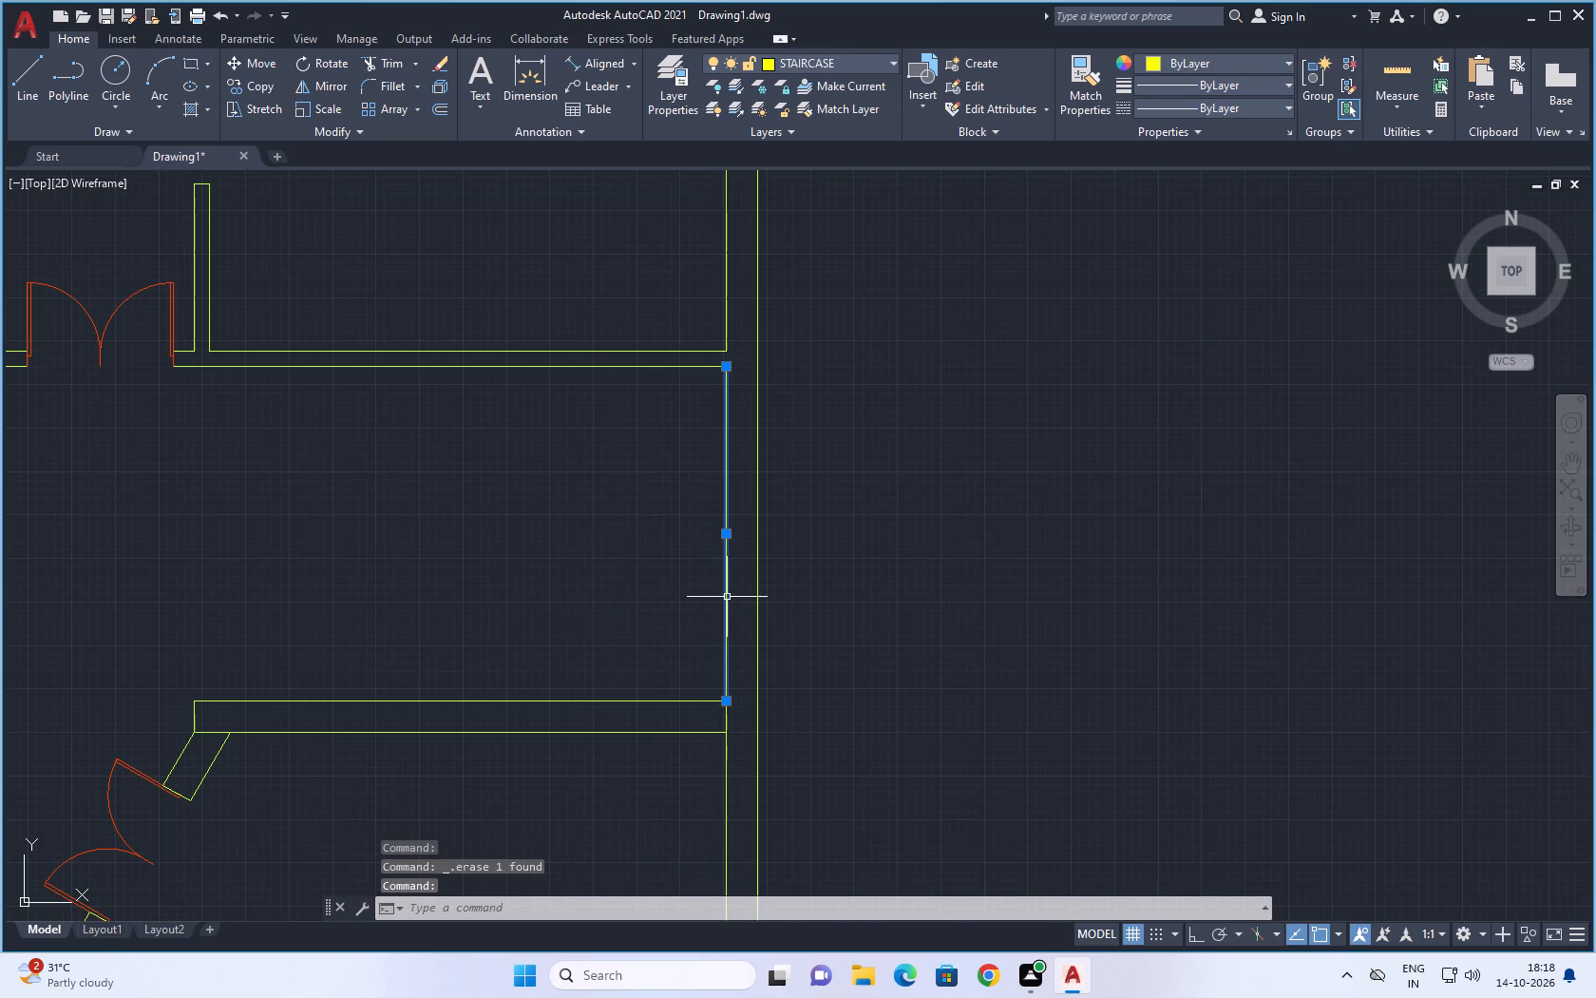
pyautogui.press('Escape')
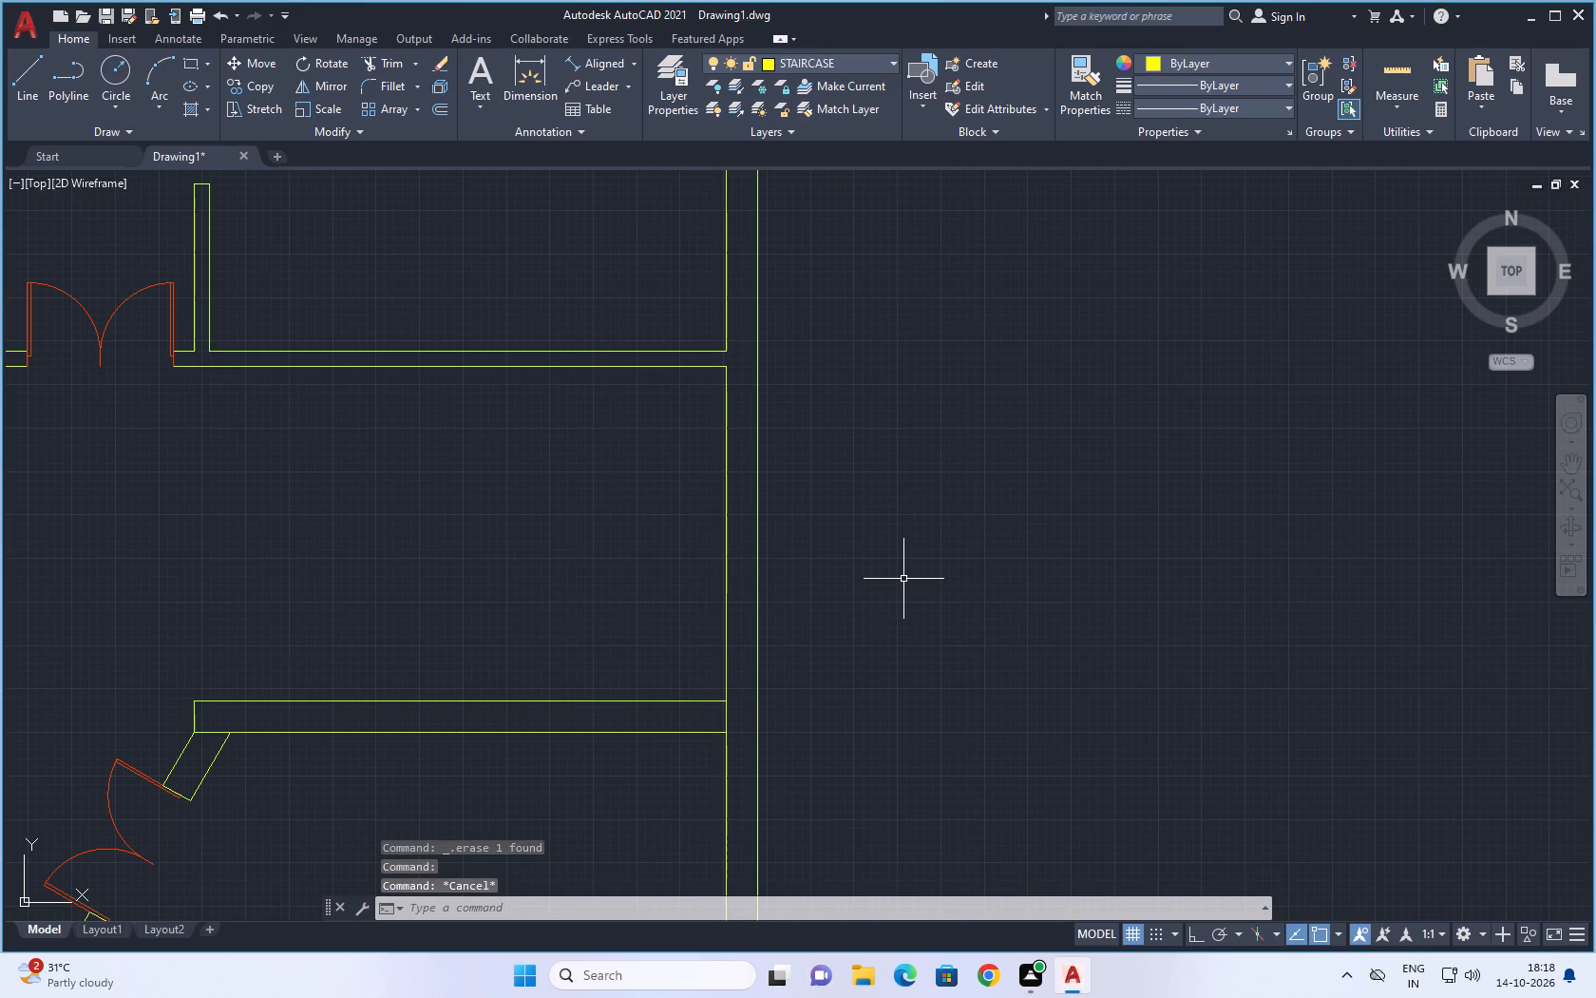
pyautogui.click(727, 577)
pyautogui.press('Escape')
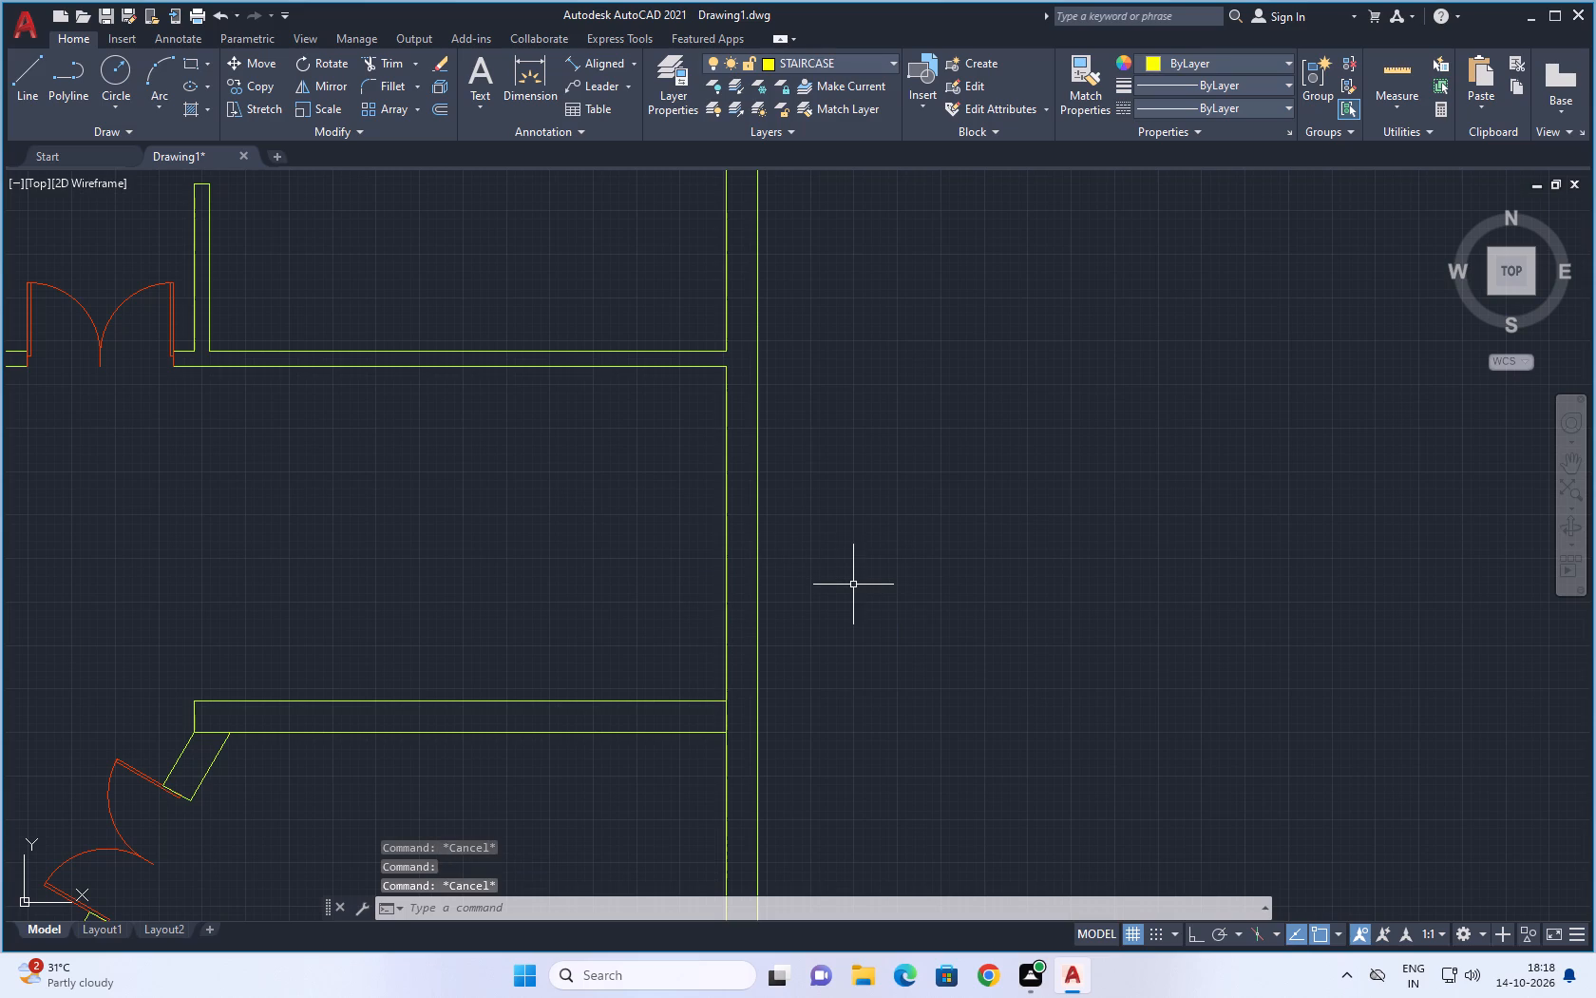
pyautogui.press('o')
pyautogui.press('Return')
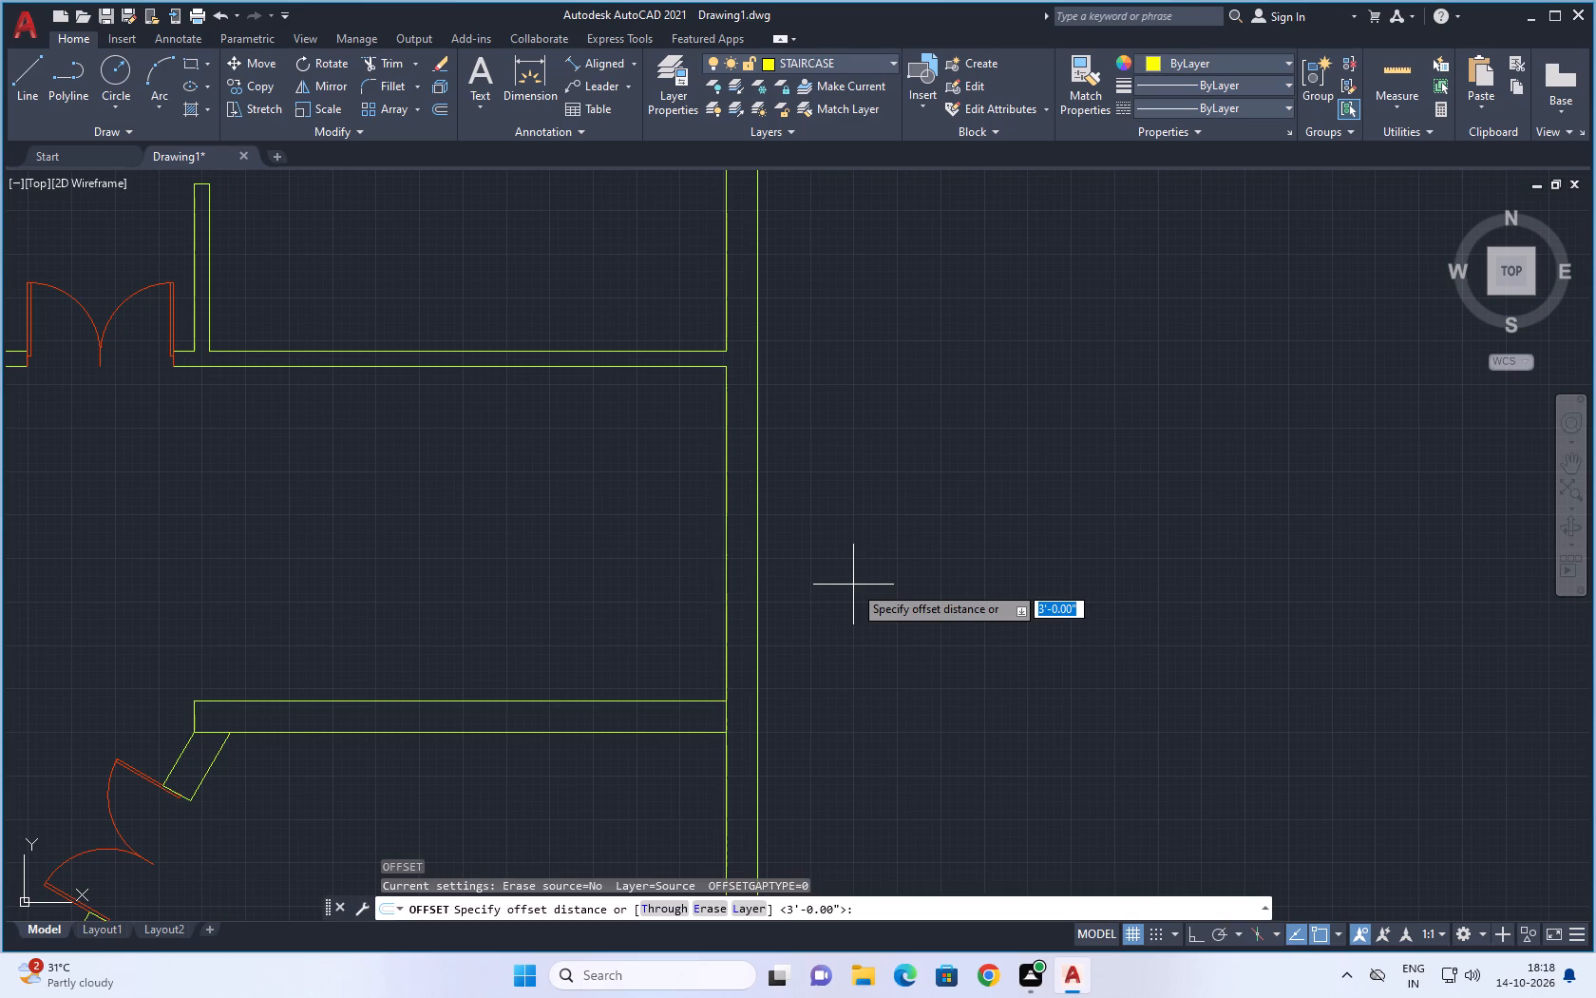
pyautogui.write("3'")
pyautogui.press('Return')
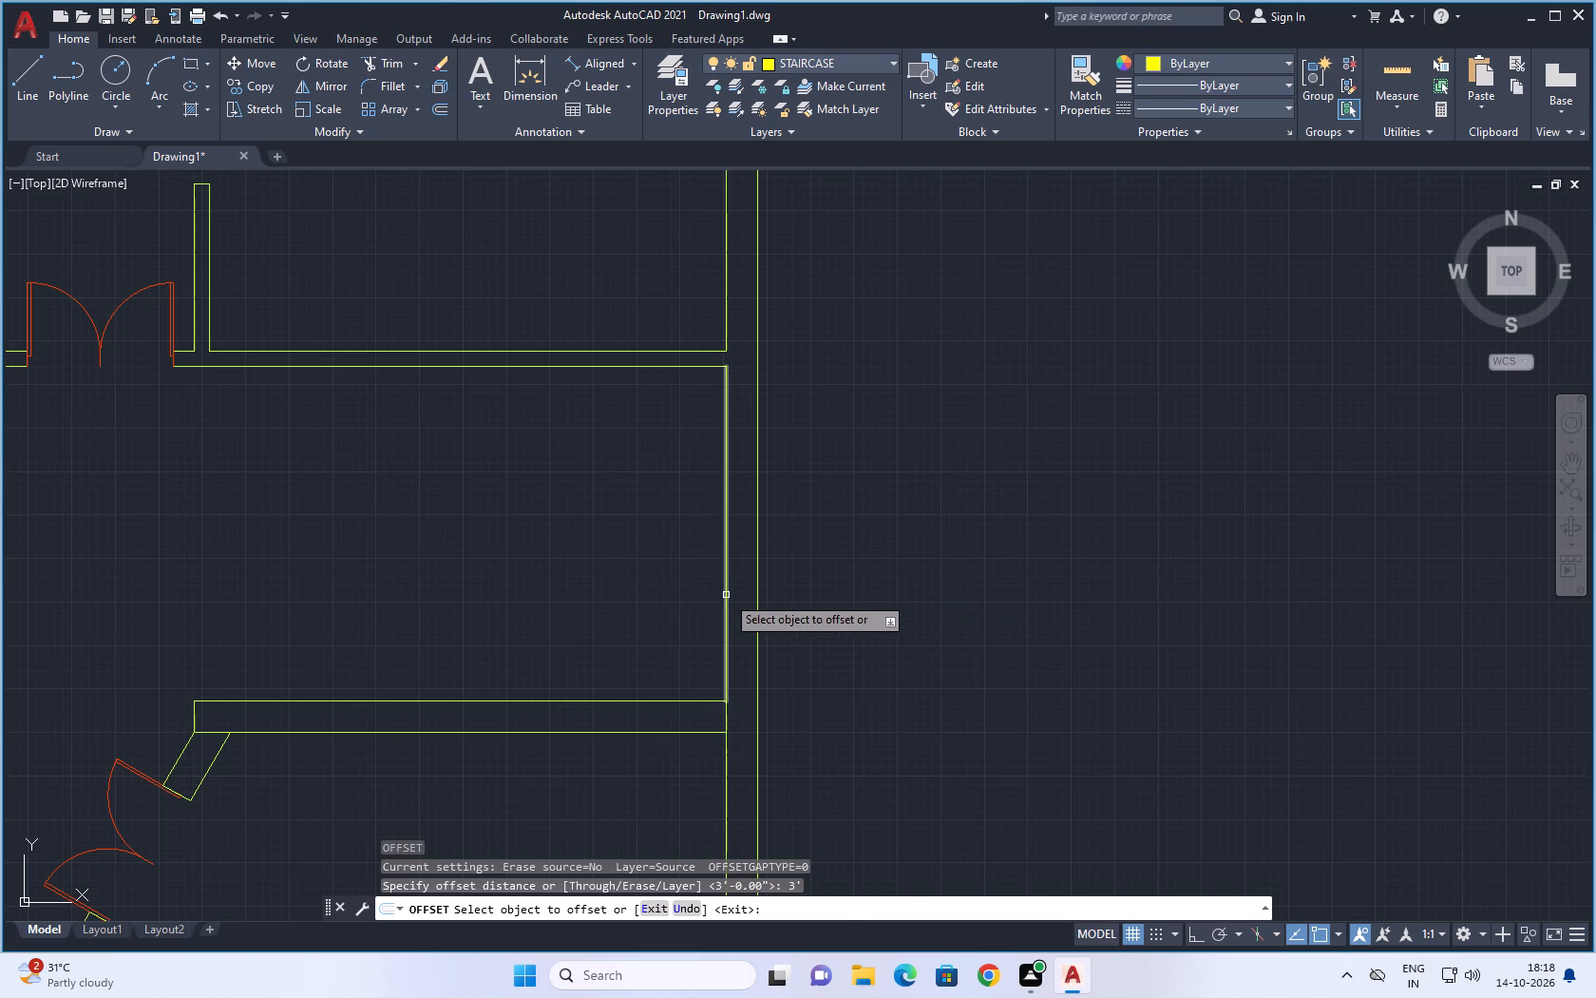
pyautogui.click(726, 595)
pyautogui.click(583, 605)
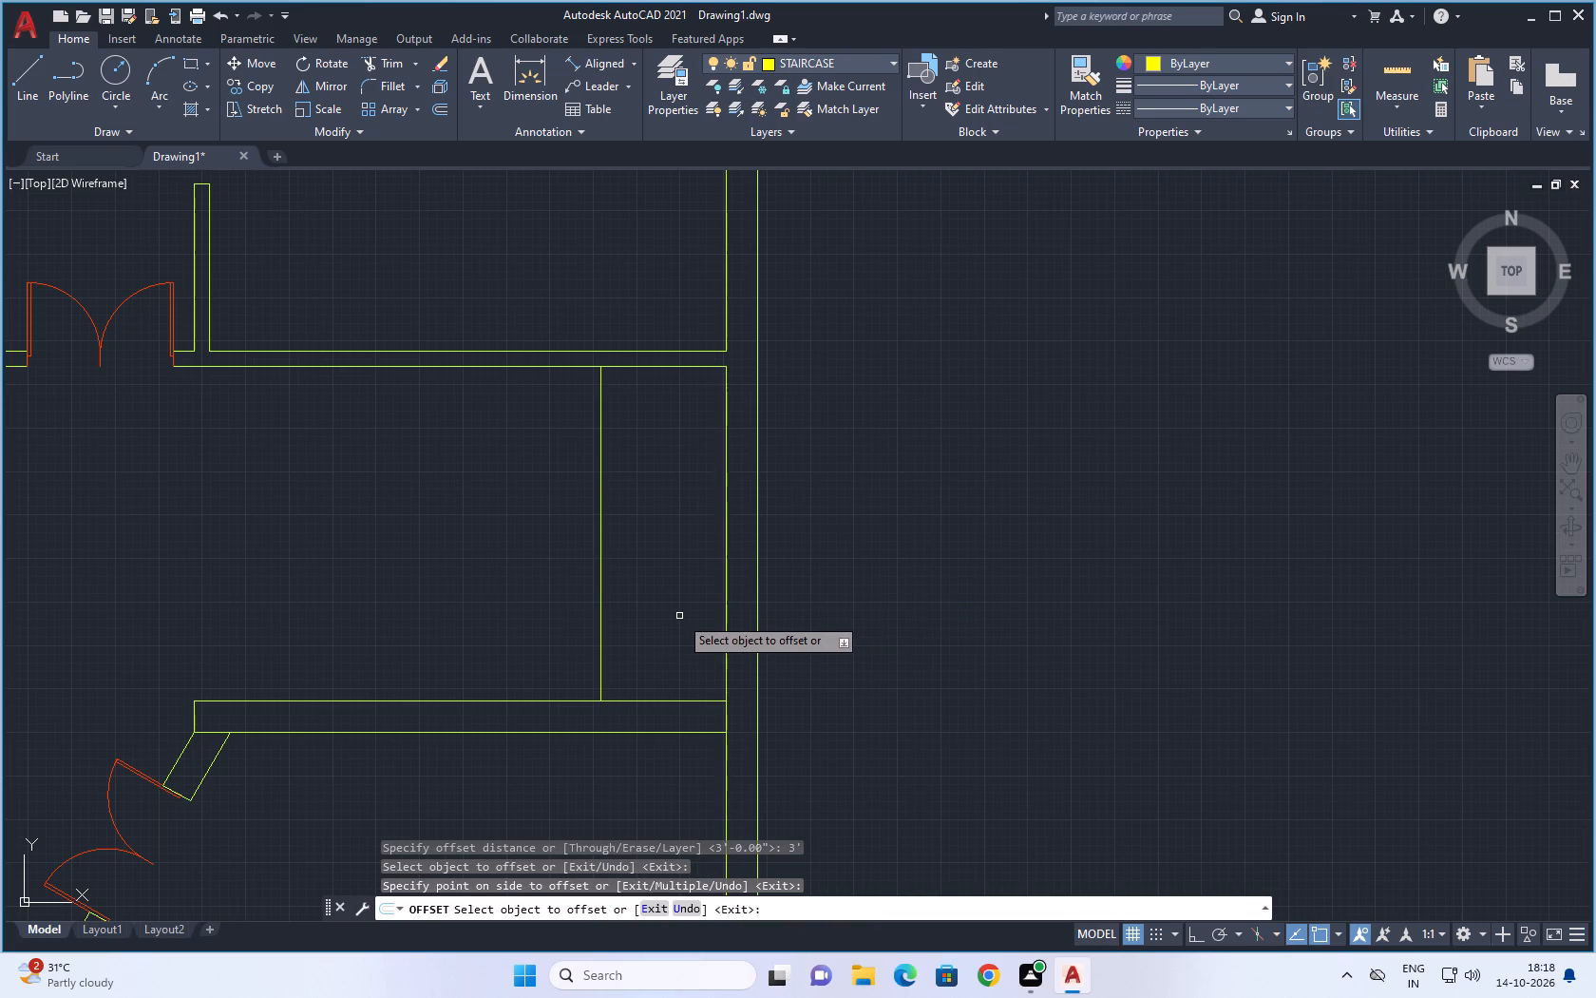
# Move the 3' offset guide line inside the room onto the STAIRCASE layer.
pyautogui.press('Escape')
pyautogui.moveTo(639, 543); pyautogui.dragTo(599, 563)
pyautogui.click(522, 593)
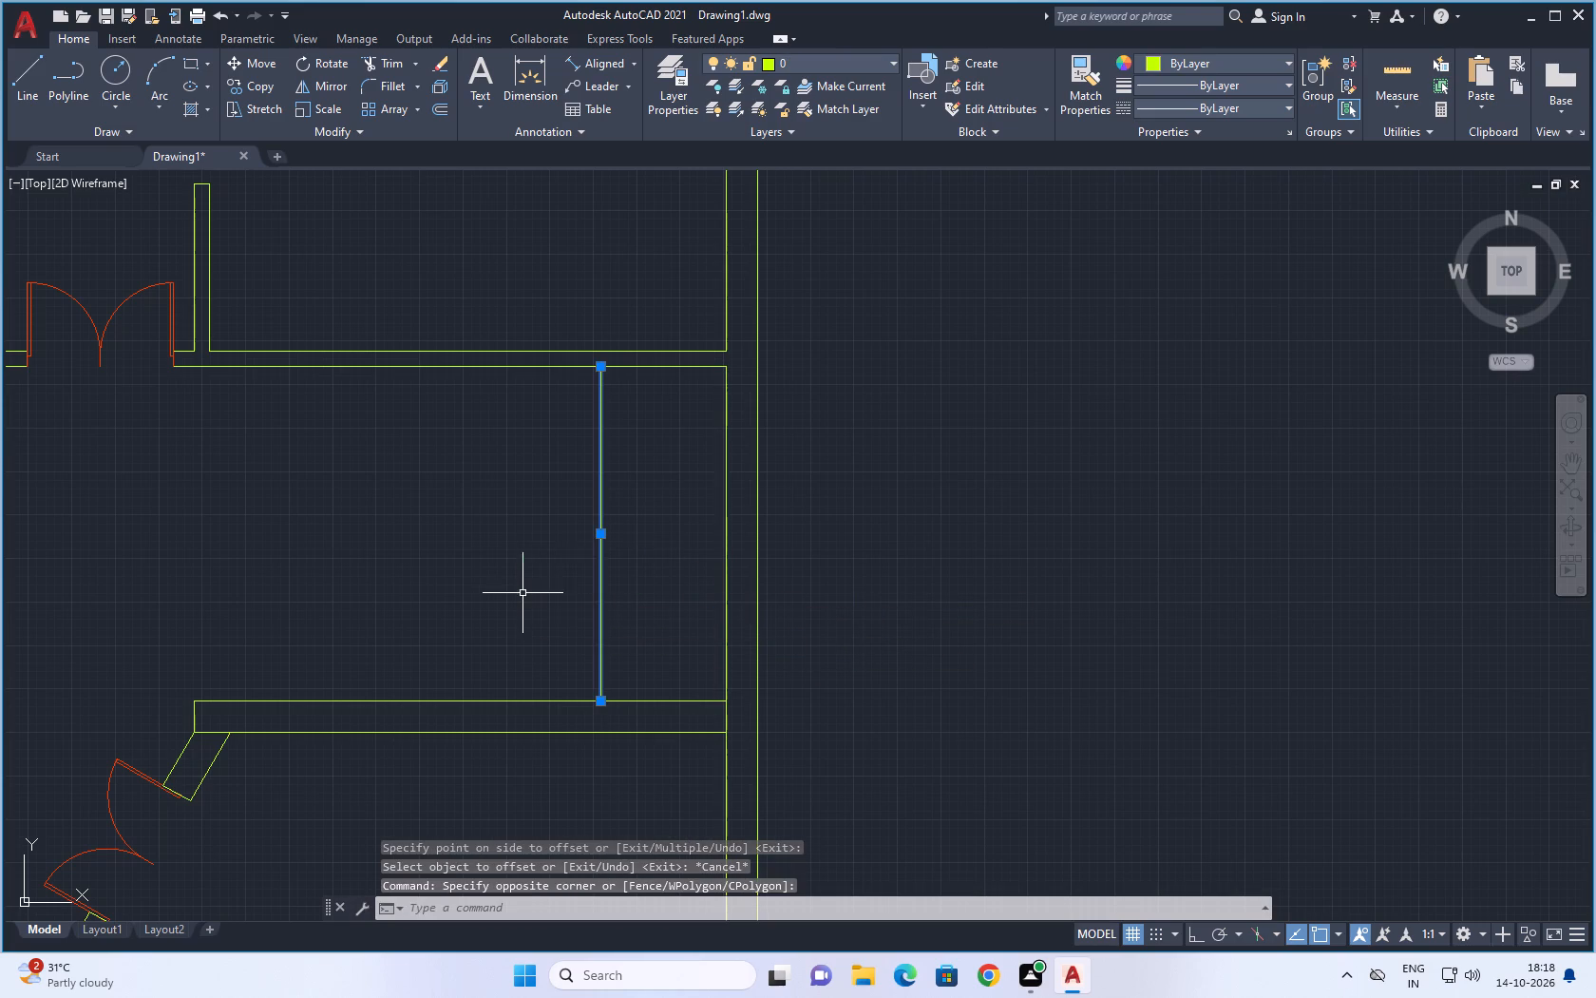
pyautogui.click(868, 64)
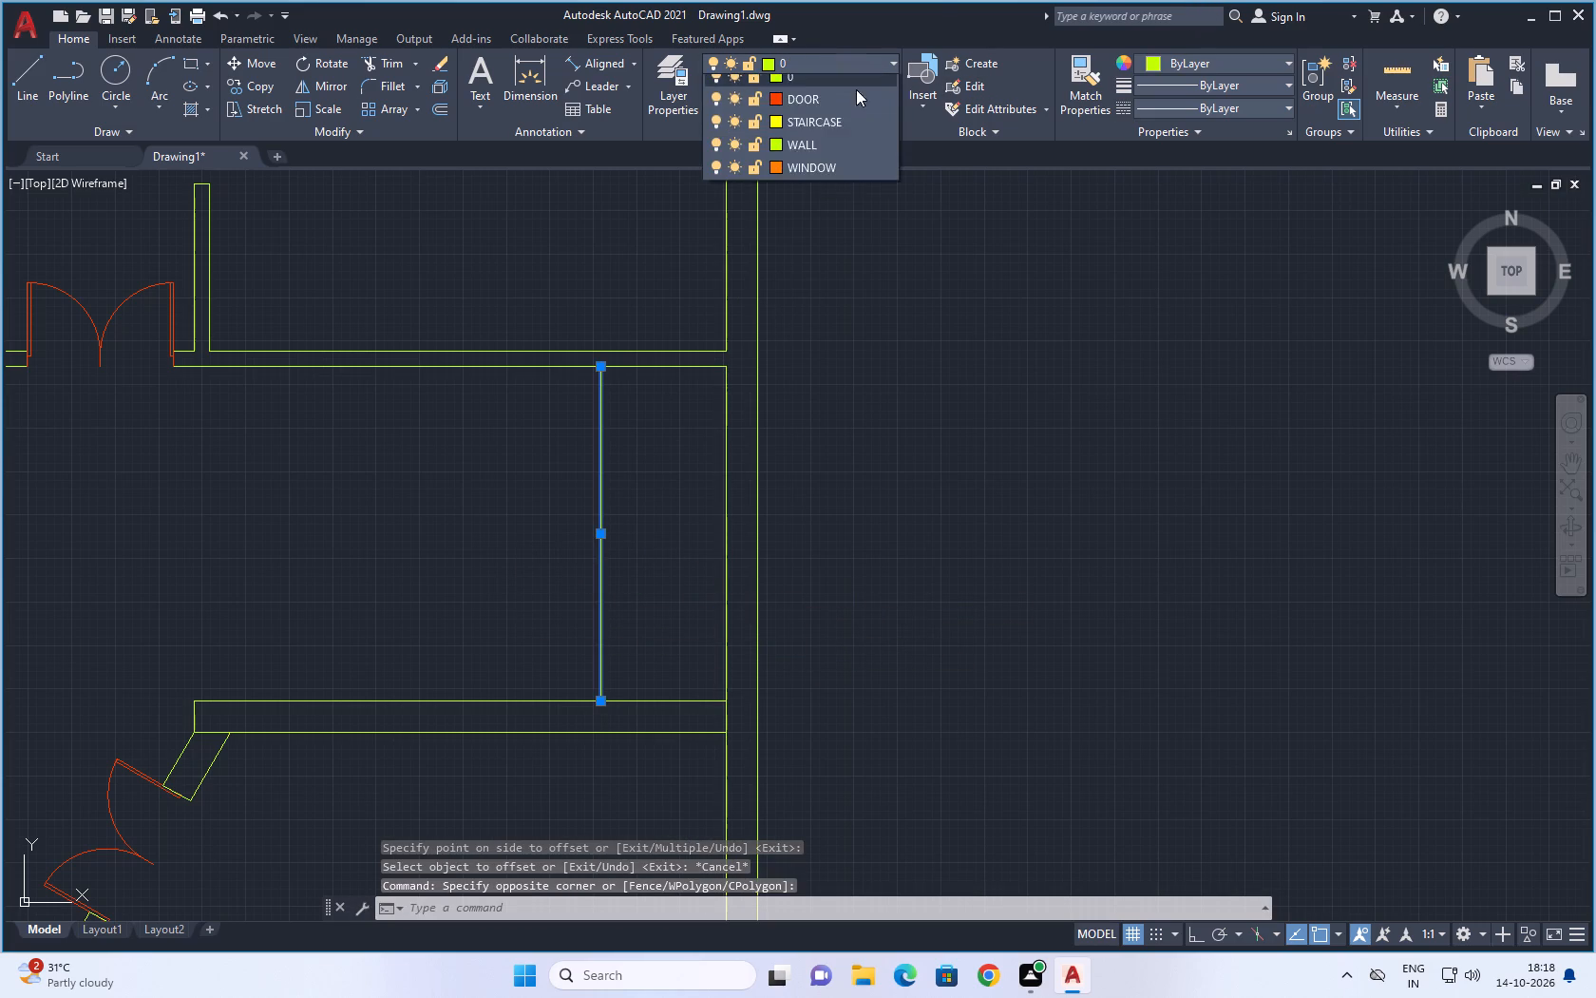
pyautogui.click(828, 130)
pyautogui.scroll(-1, 940, 574)
pyautogui.click(967, 594)
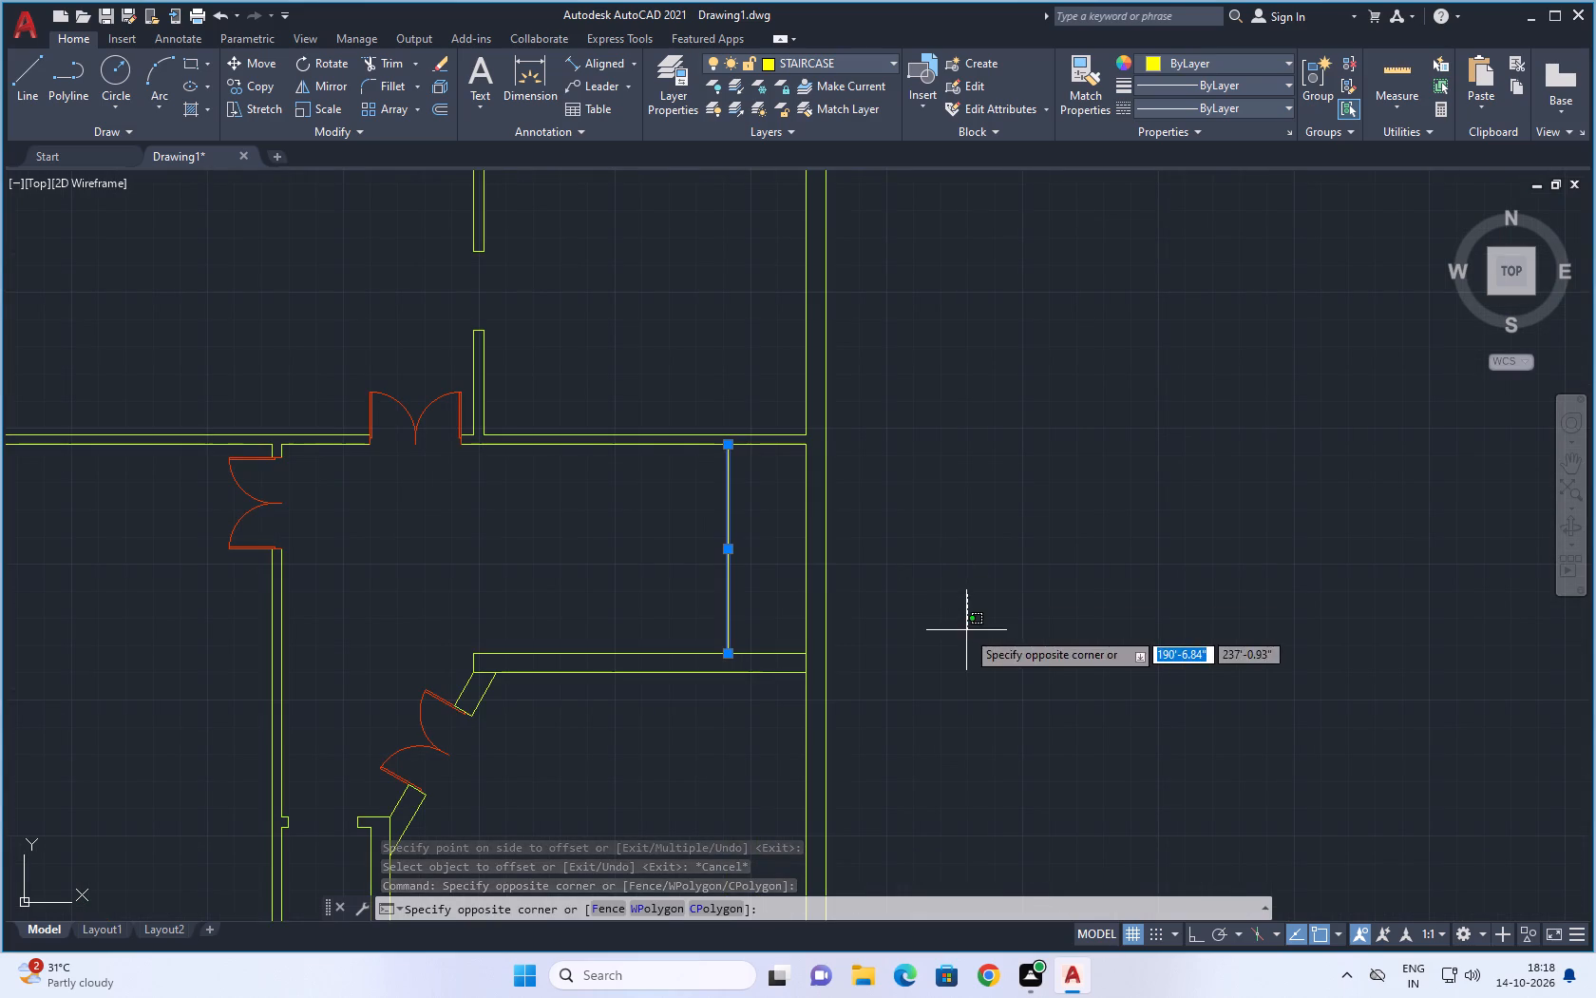
pyautogui.press('Escape')
pyautogui.click(966, 625)
pyautogui.click(946, 636)
pyautogui.press('Escape')
pyautogui.press('Escape')
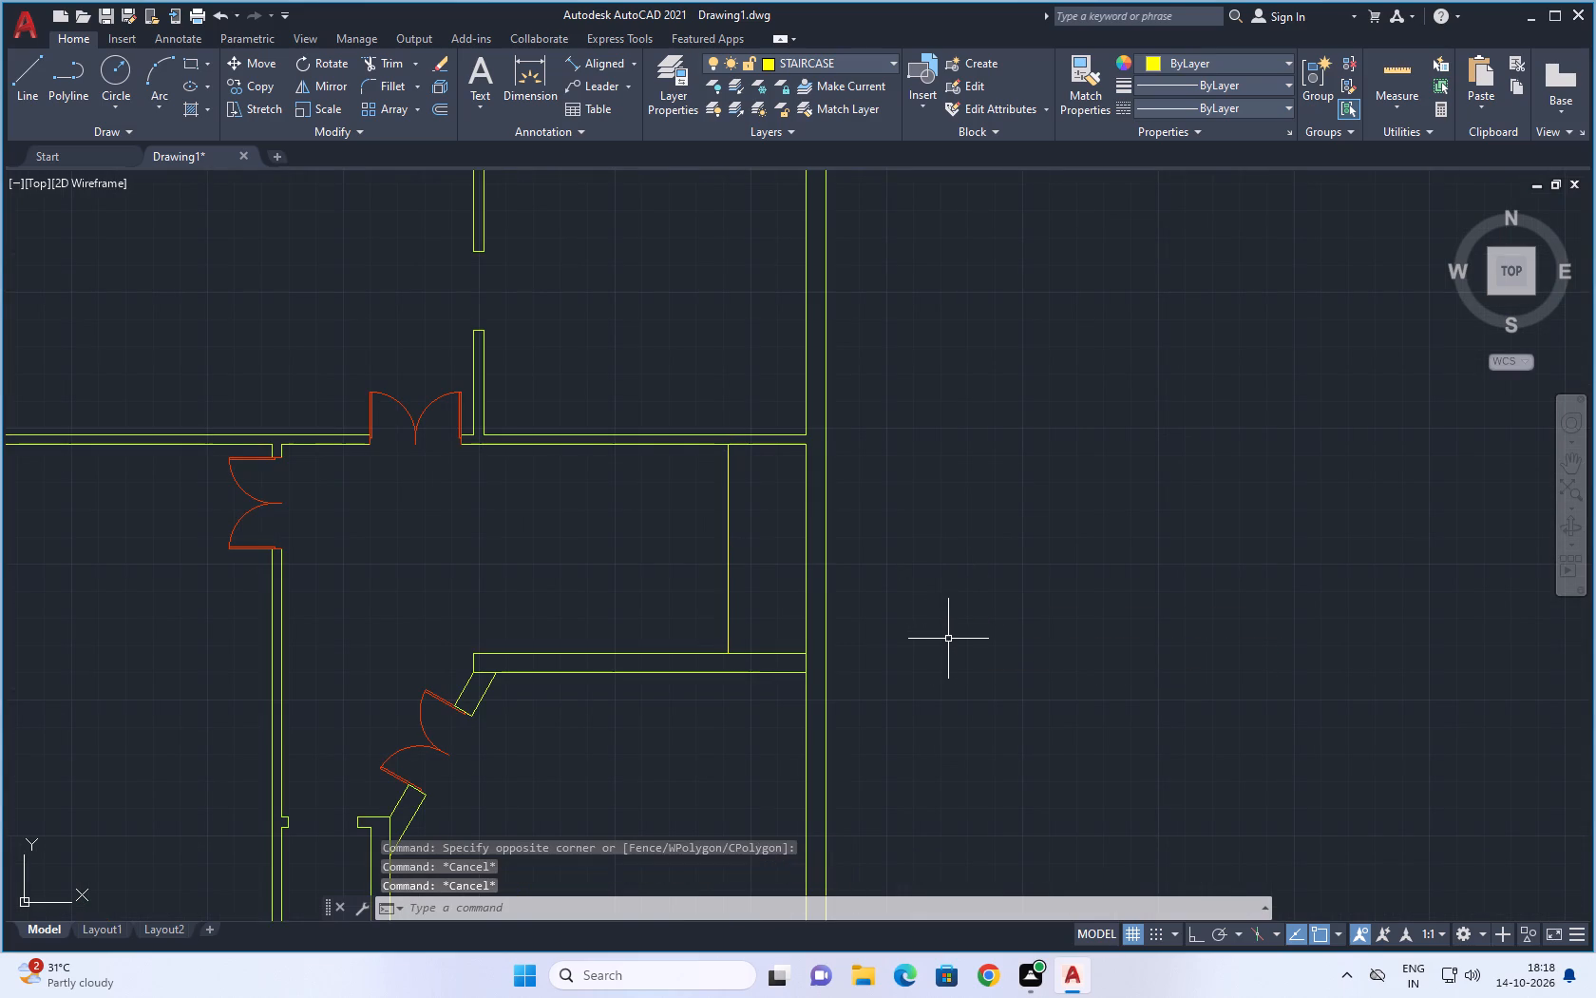
# Offset the staircase line 1' away from the outer wall nine times in succession to lay out the tread lines.
pyautogui.moveTo(779, 606); pyautogui.dragTo(818, 571, button='middle')
pyautogui.scroll(1, 814, 566)
pyautogui.moveTo(803, 565); pyautogui.dragTo(882, 591, button='middle')
pyautogui.scroll(1, 846, 600)
pyautogui.press('Escape')
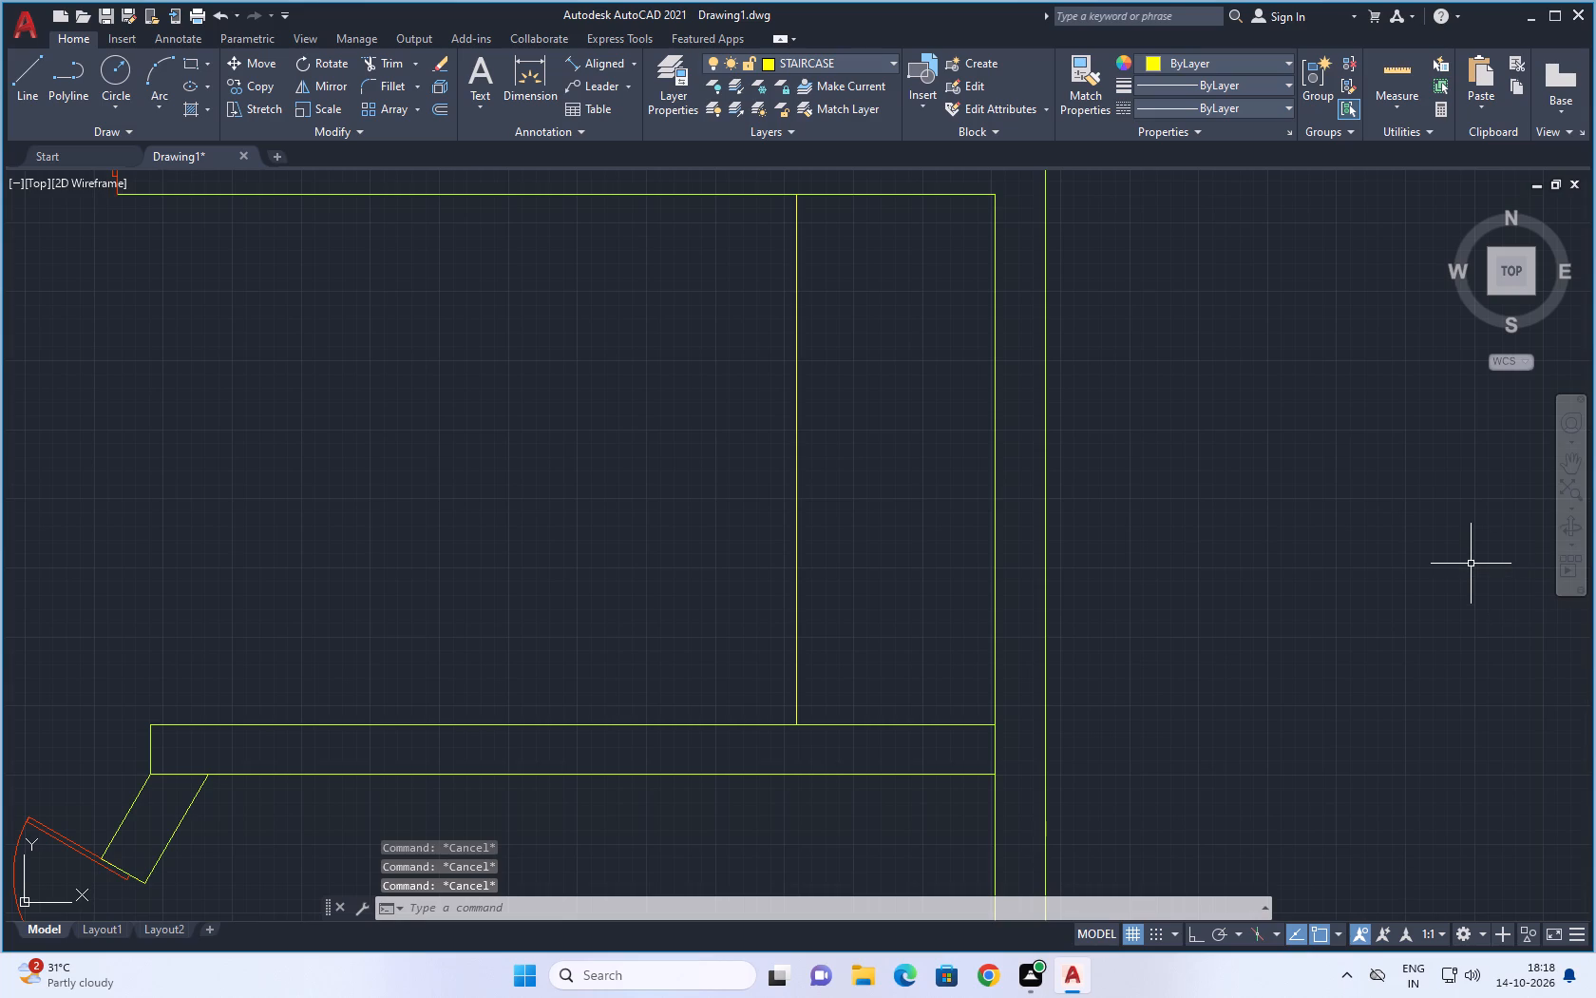
pyautogui.press('o')
pyautogui.press('Return')
pyautogui.write("1'")
pyautogui.press('Return')
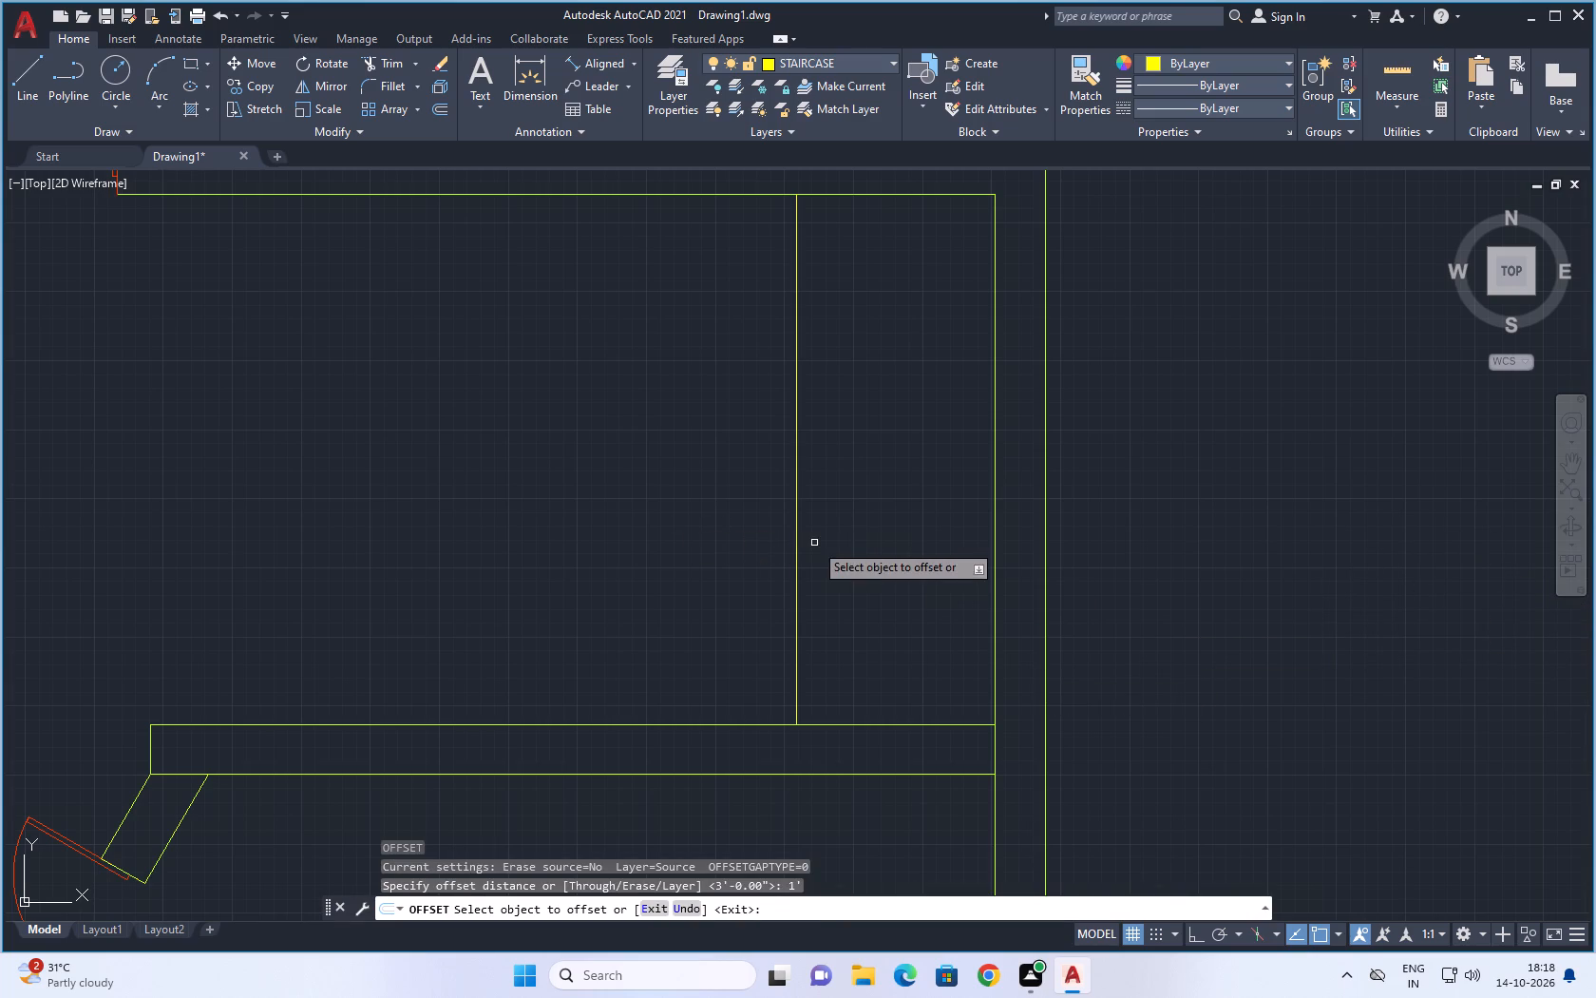
pyautogui.click(795, 547)
pyautogui.click(750, 561)
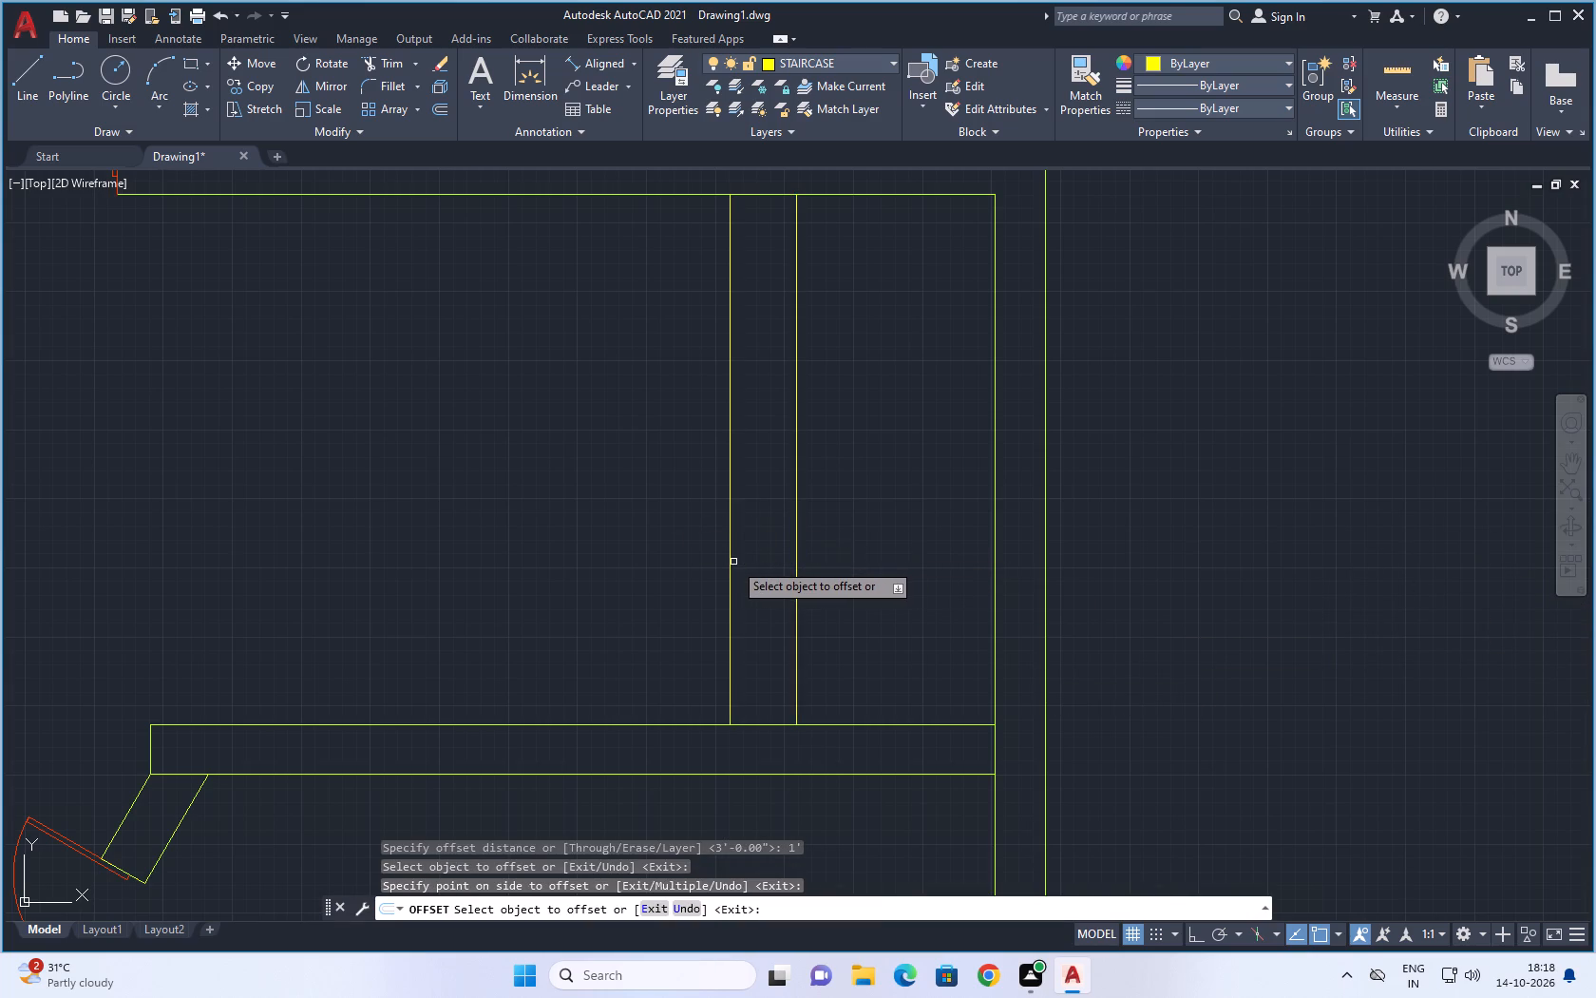
pyautogui.click(731, 564)
pyautogui.click(692, 575)
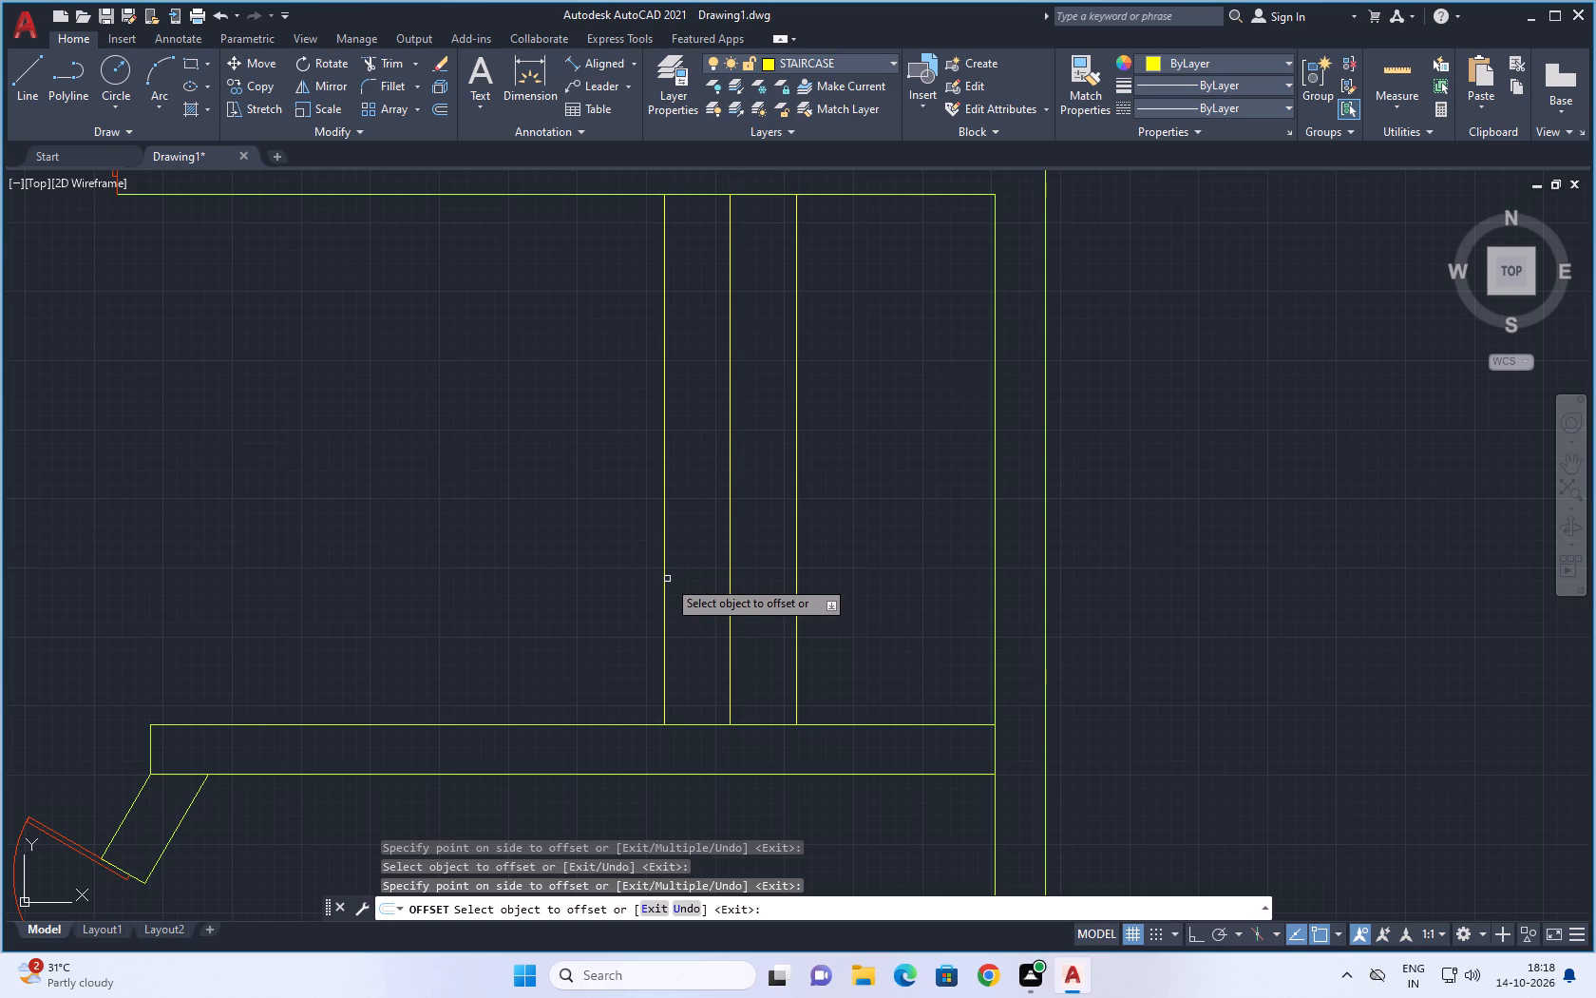
pyautogui.click(662, 584)
pyautogui.click(615, 602)
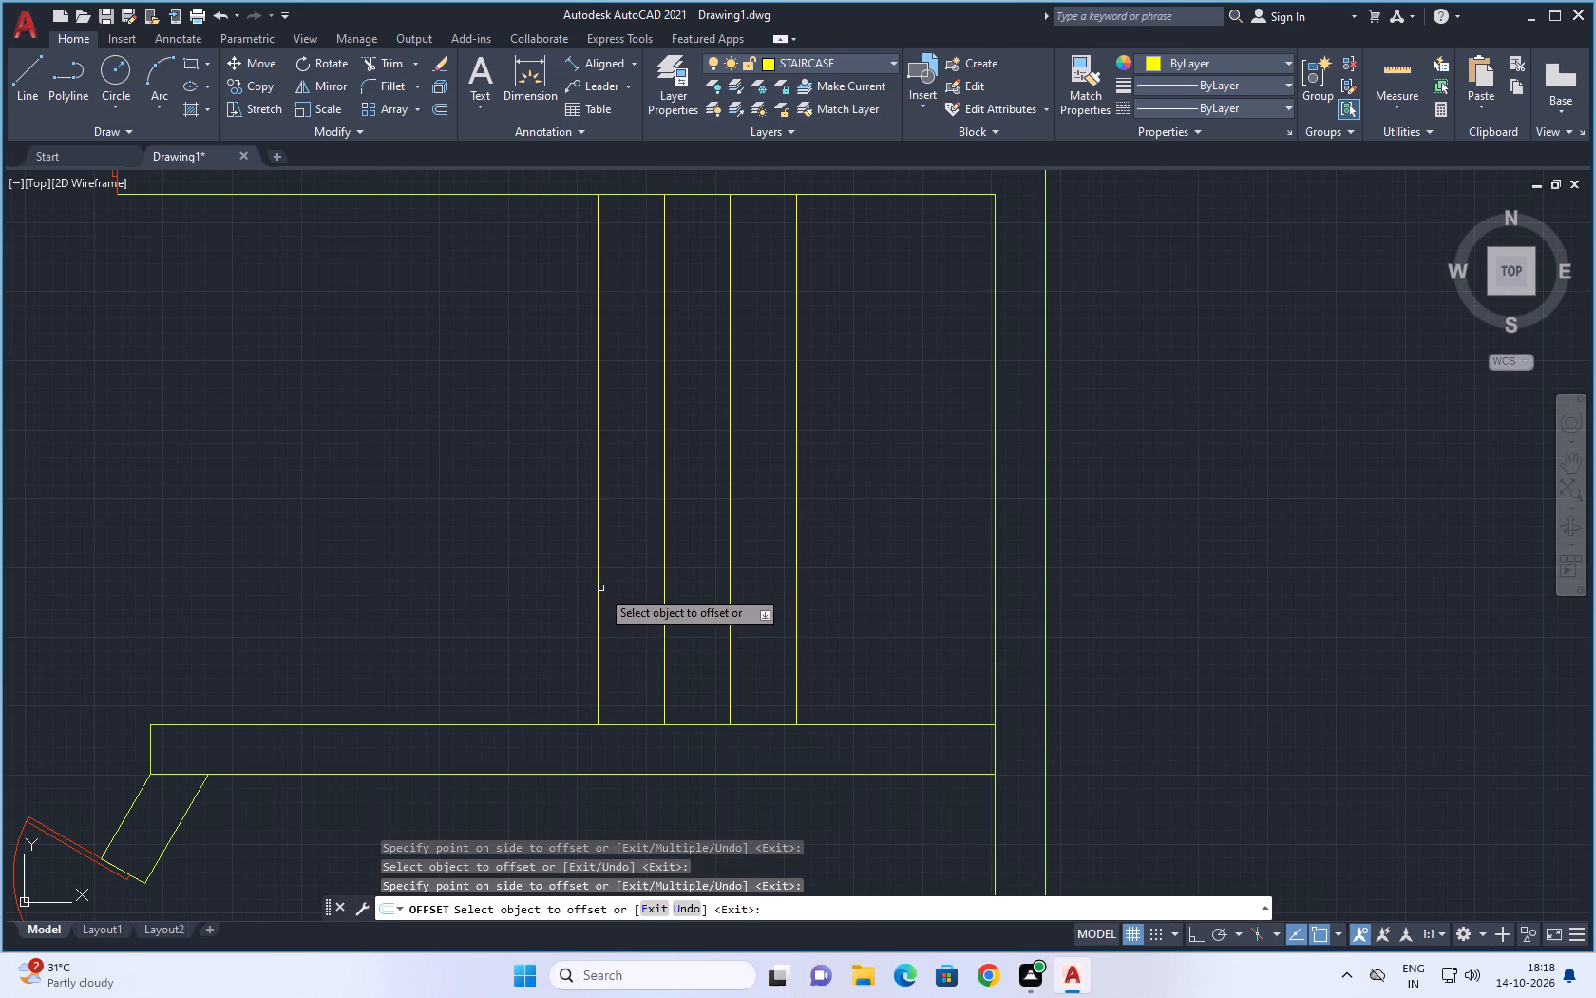
pyautogui.click(599, 586)
pyautogui.click(522, 599)
pyautogui.click(530, 589)
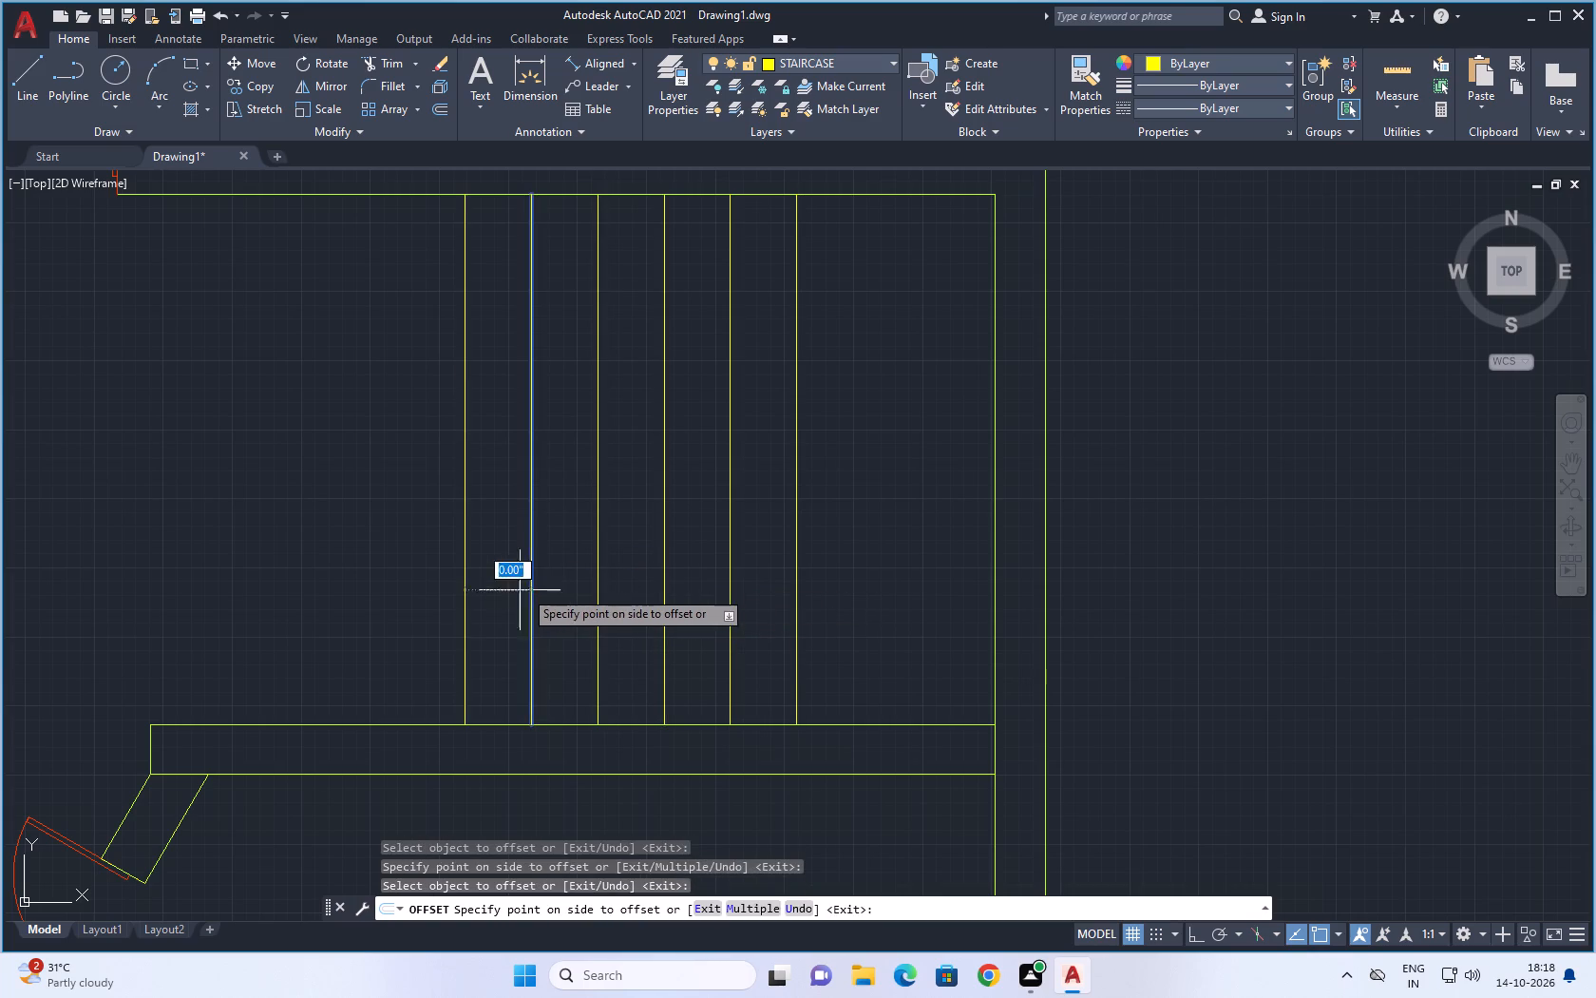
pyautogui.click(481, 591)
pyautogui.click(464, 591)
pyautogui.click(388, 599)
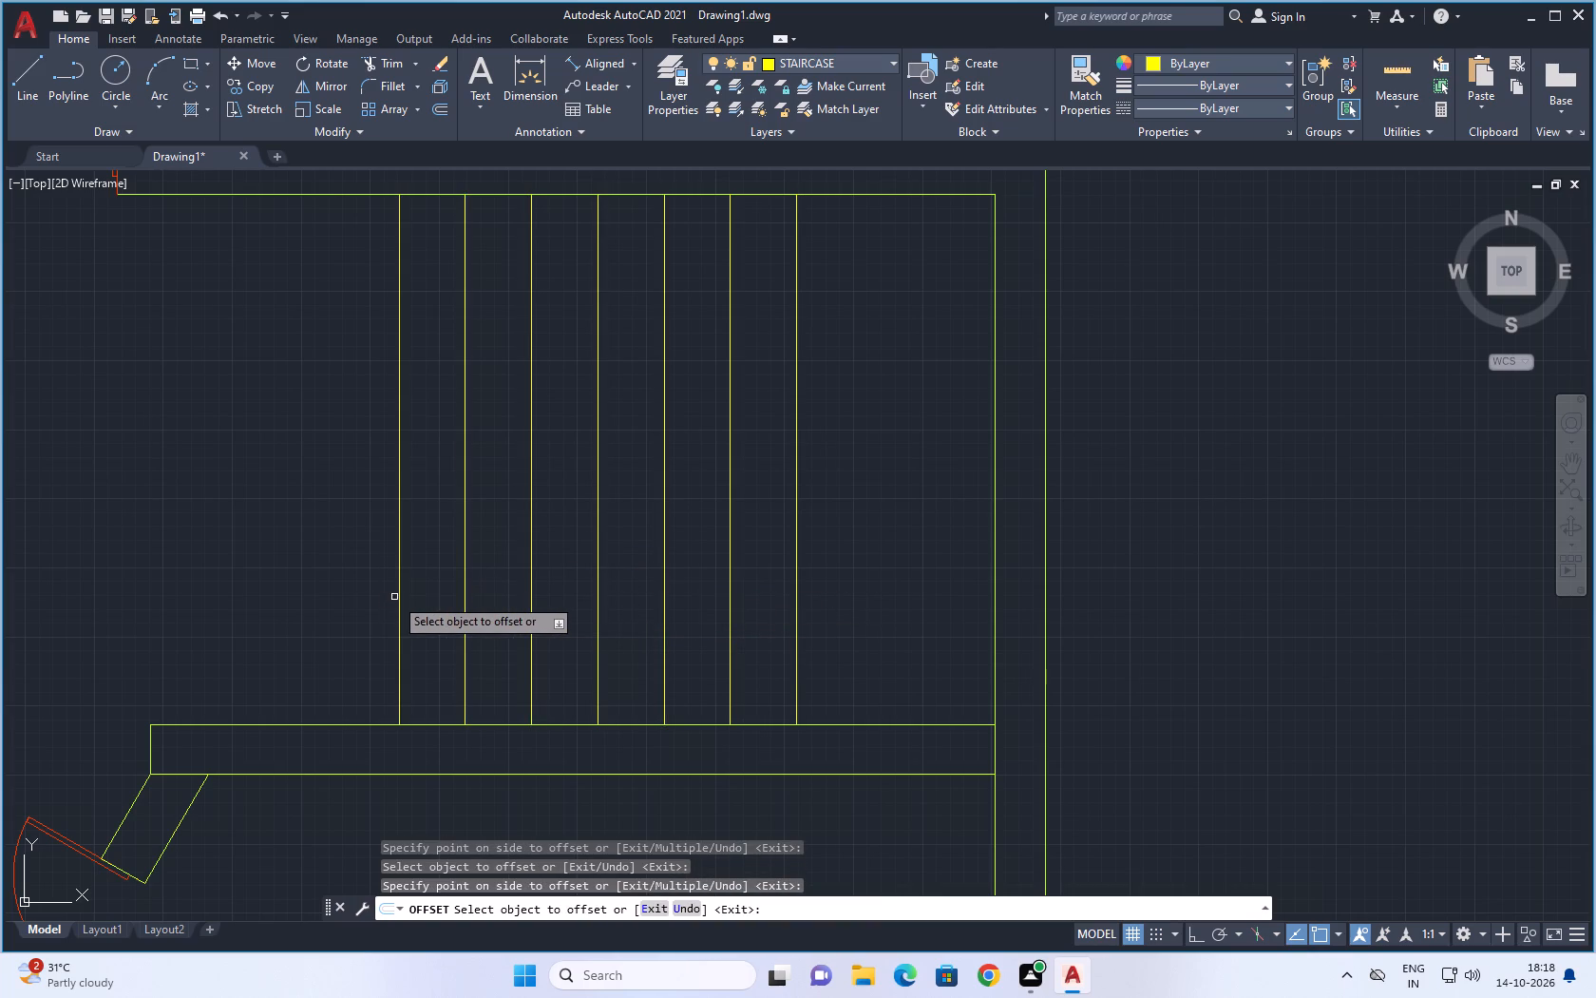
pyautogui.click(397, 597)
pyautogui.click(351, 598)
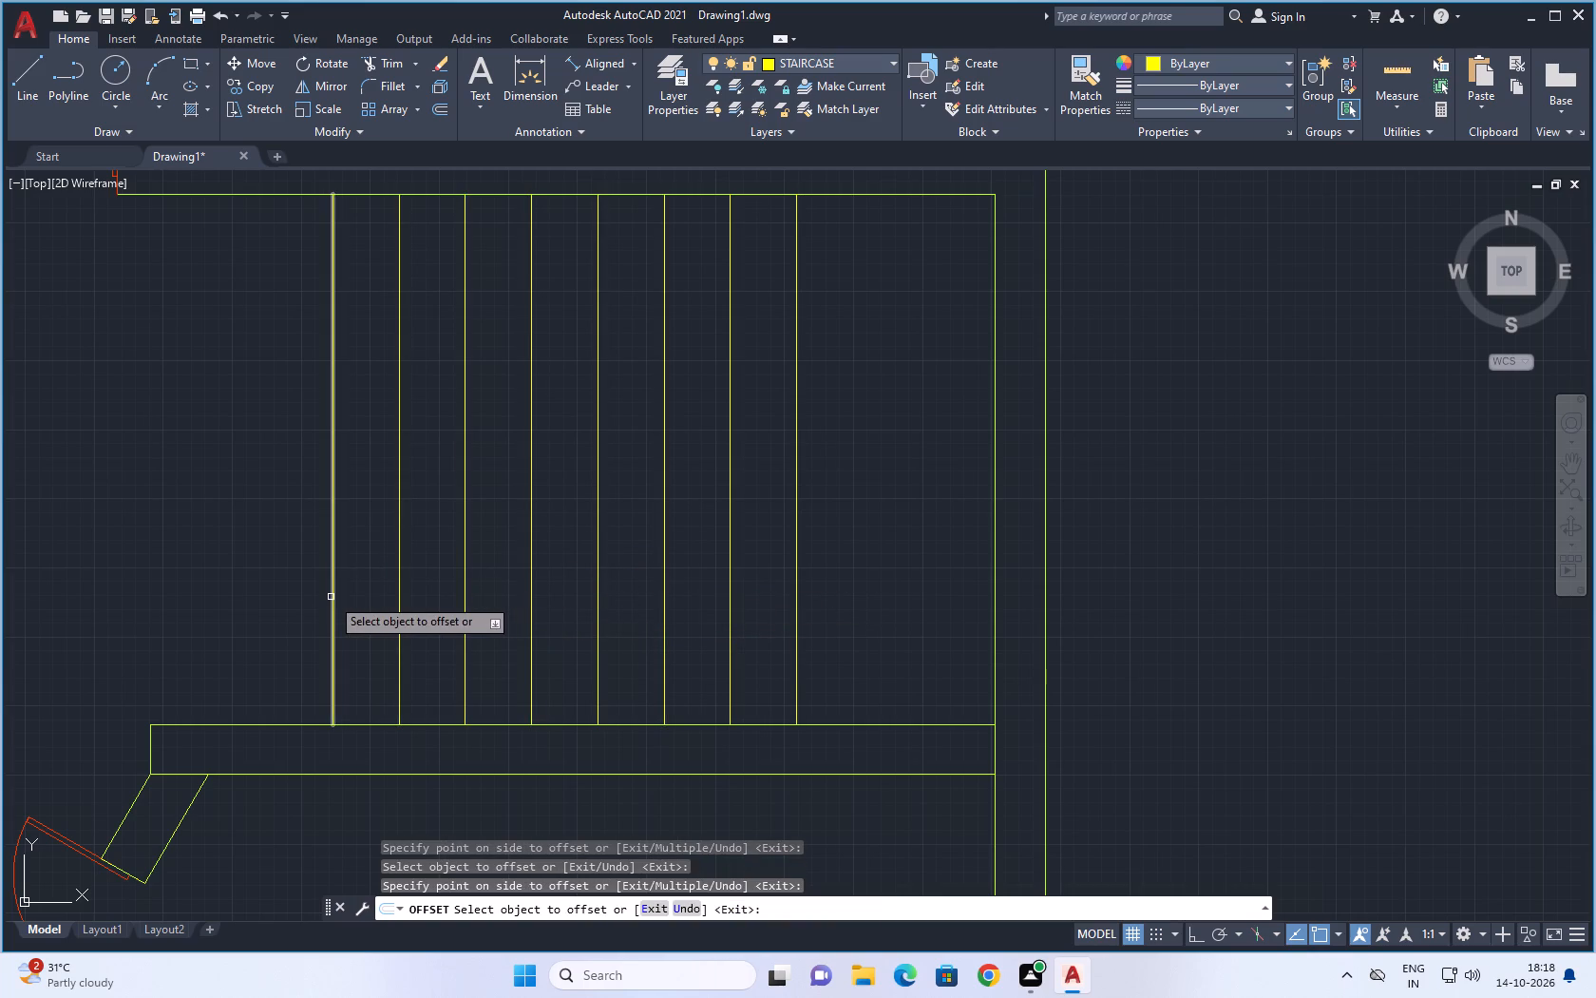
pyautogui.click(332, 597)
pyautogui.click(280, 604)
pyautogui.click(267, 601)
pyautogui.click(191, 602)
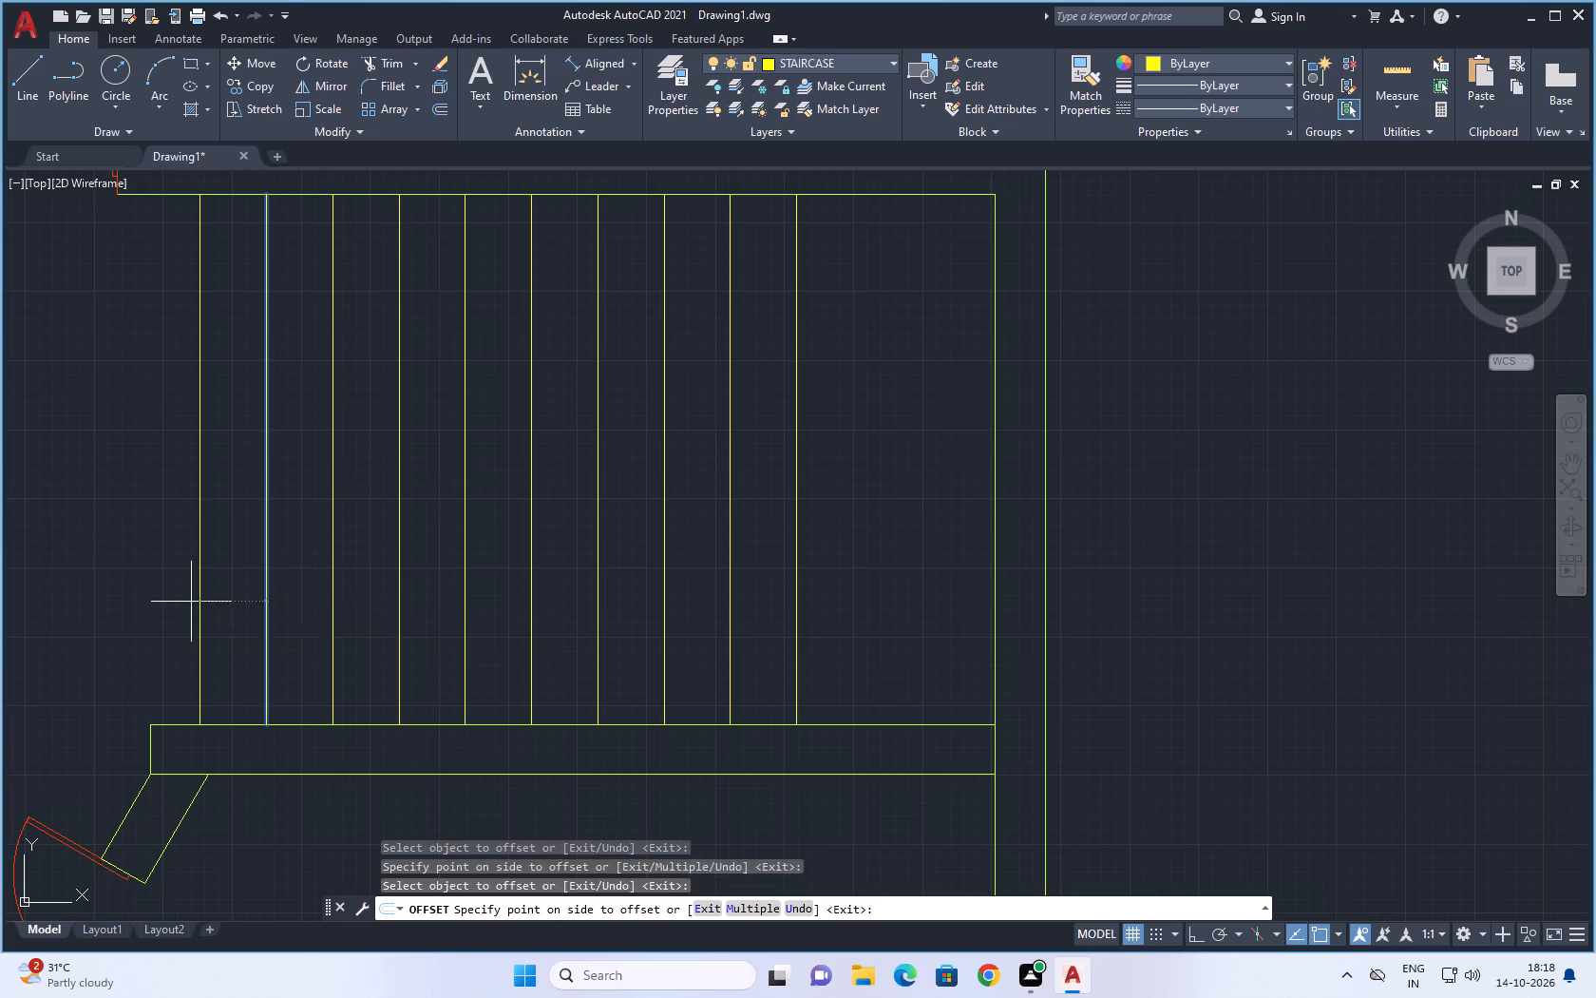
pyautogui.scroll(-1, 278, 607)
pyautogui.scroll(-1, 358, 617)
pyautogui.moveTo(850, 561); pyautogui.dragTo(918, 628, button='middle')
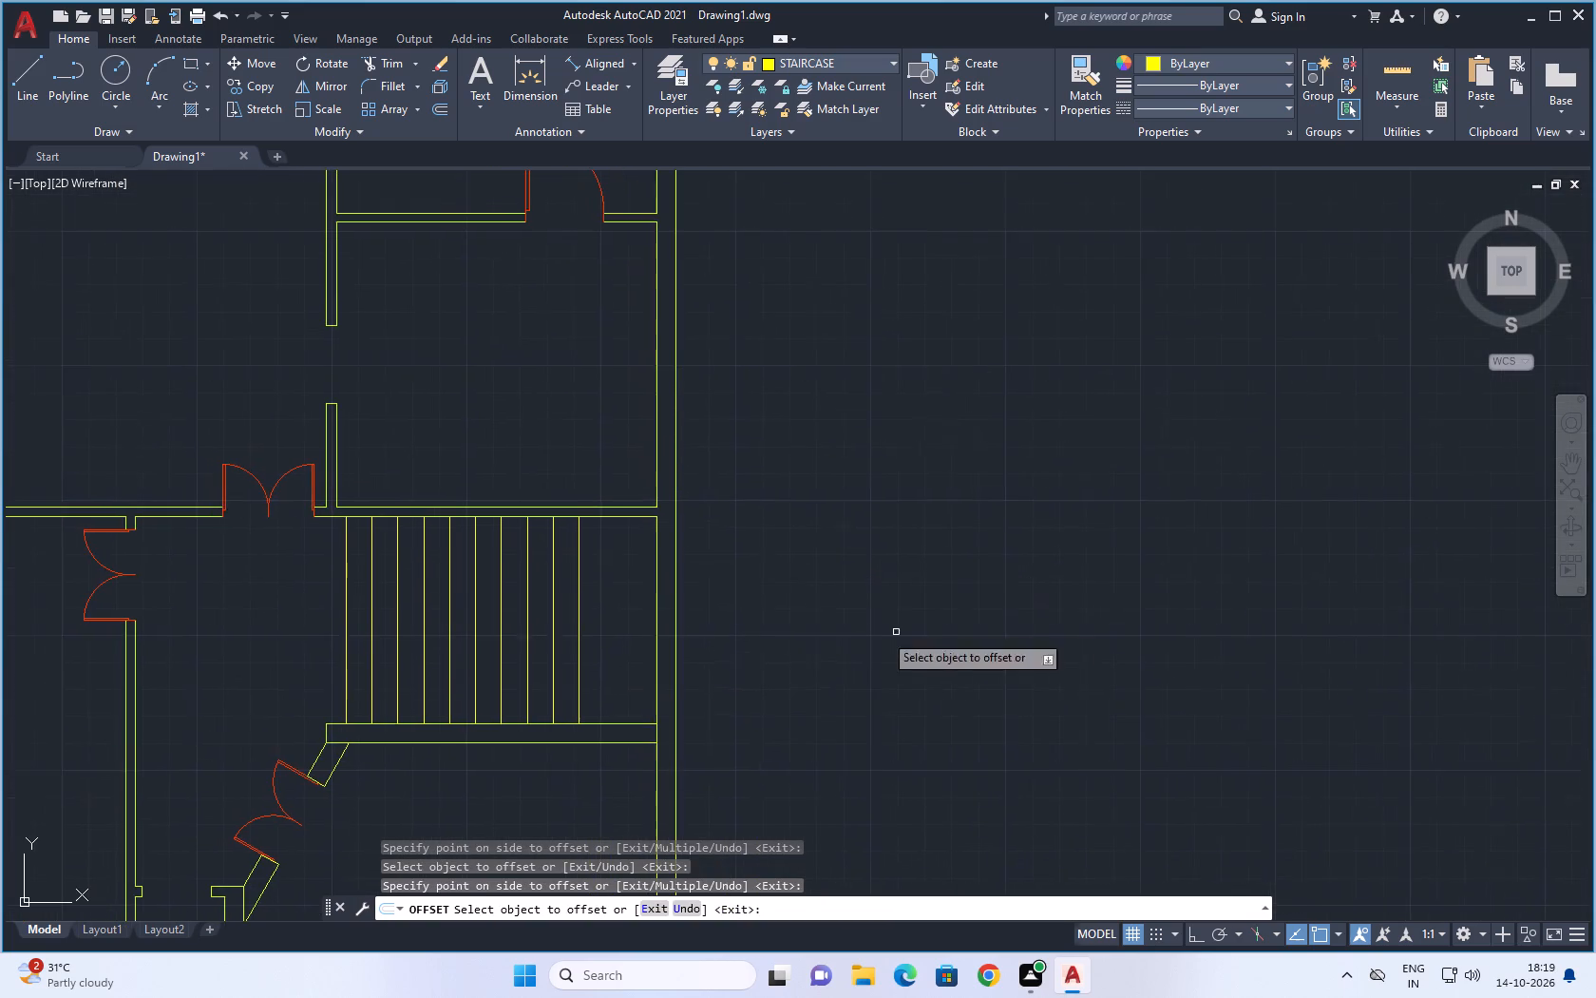
pyautogui.scroll(1, 418, 531)
pyautogui.press('Escape')
pyautogui.press('Escape')
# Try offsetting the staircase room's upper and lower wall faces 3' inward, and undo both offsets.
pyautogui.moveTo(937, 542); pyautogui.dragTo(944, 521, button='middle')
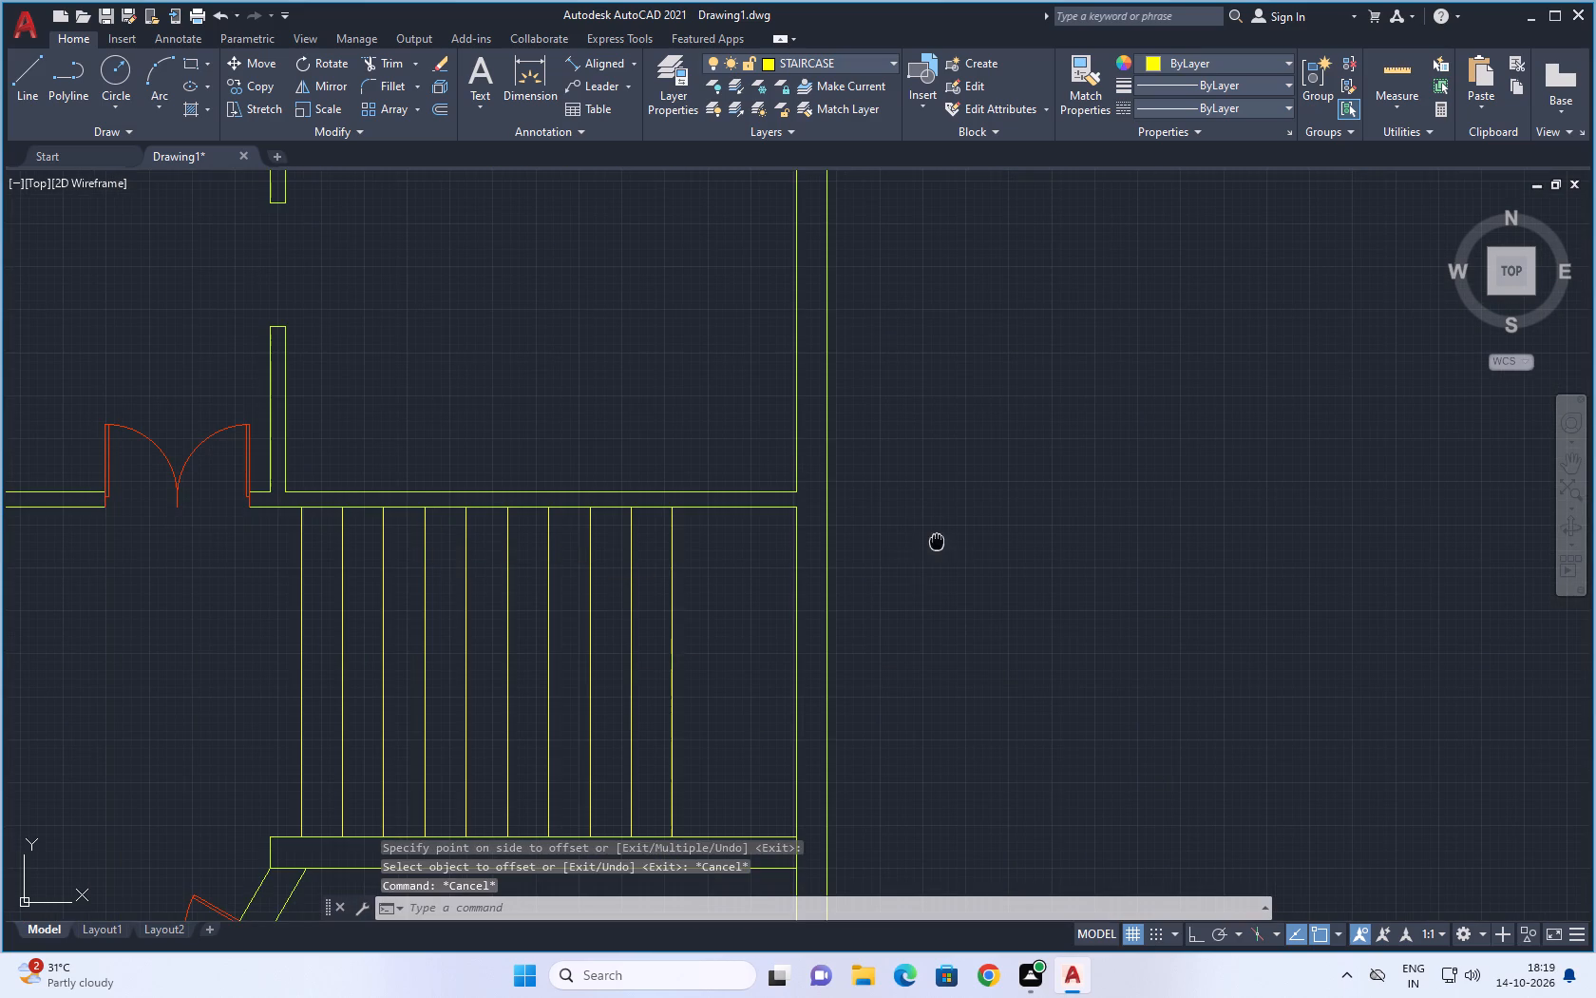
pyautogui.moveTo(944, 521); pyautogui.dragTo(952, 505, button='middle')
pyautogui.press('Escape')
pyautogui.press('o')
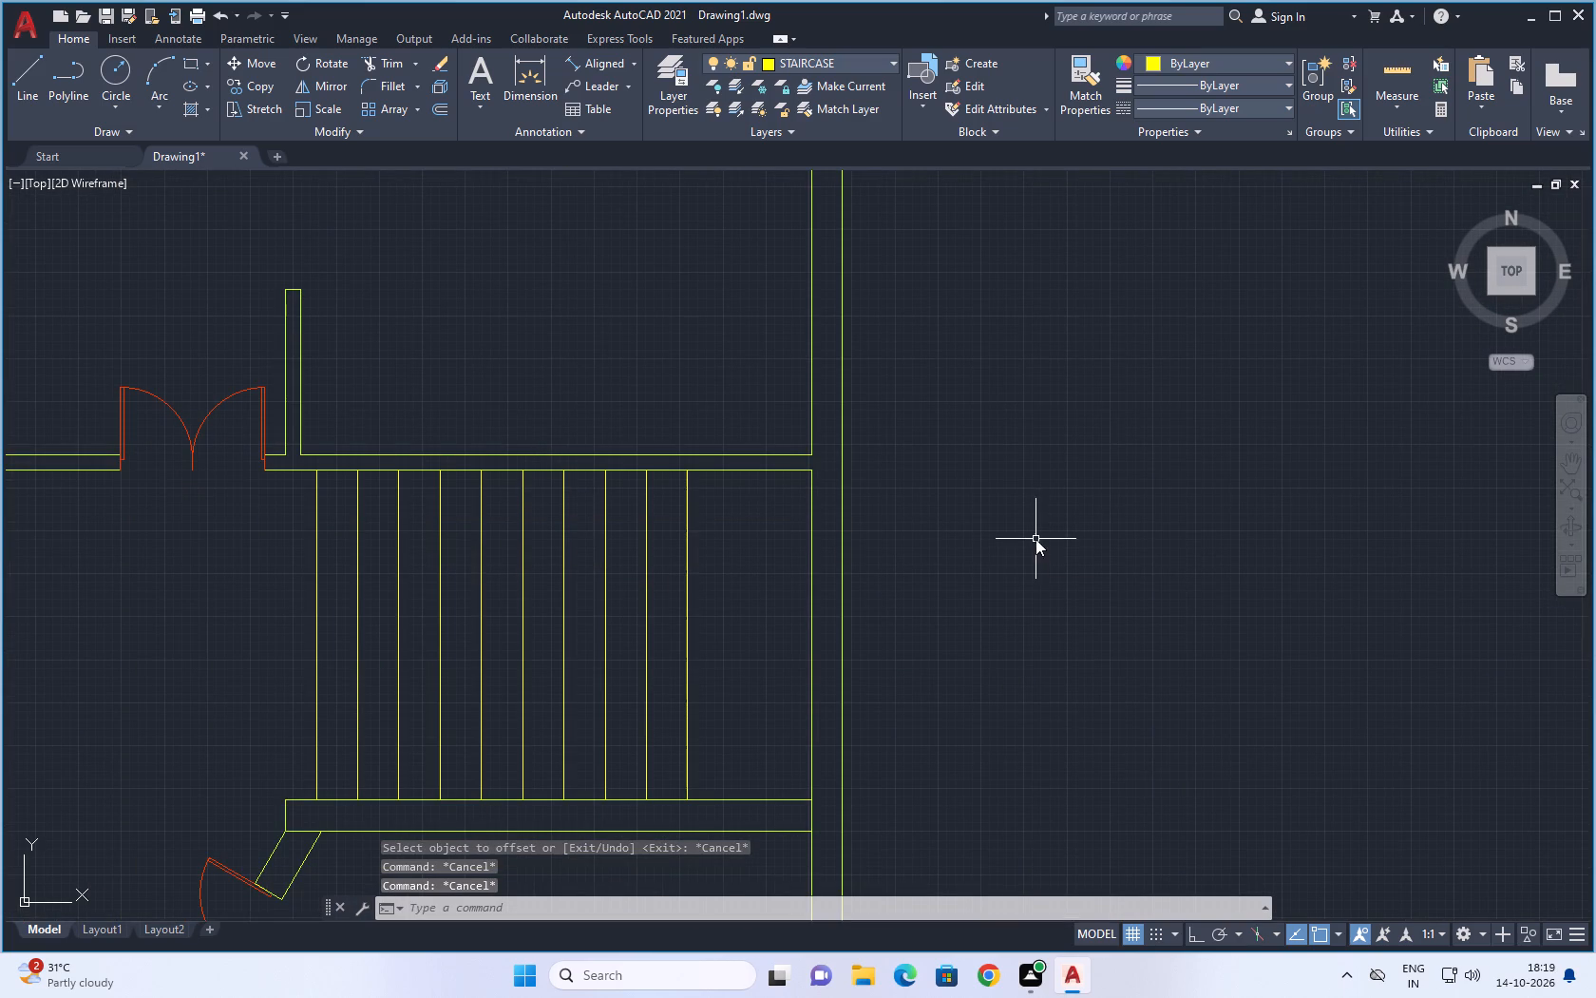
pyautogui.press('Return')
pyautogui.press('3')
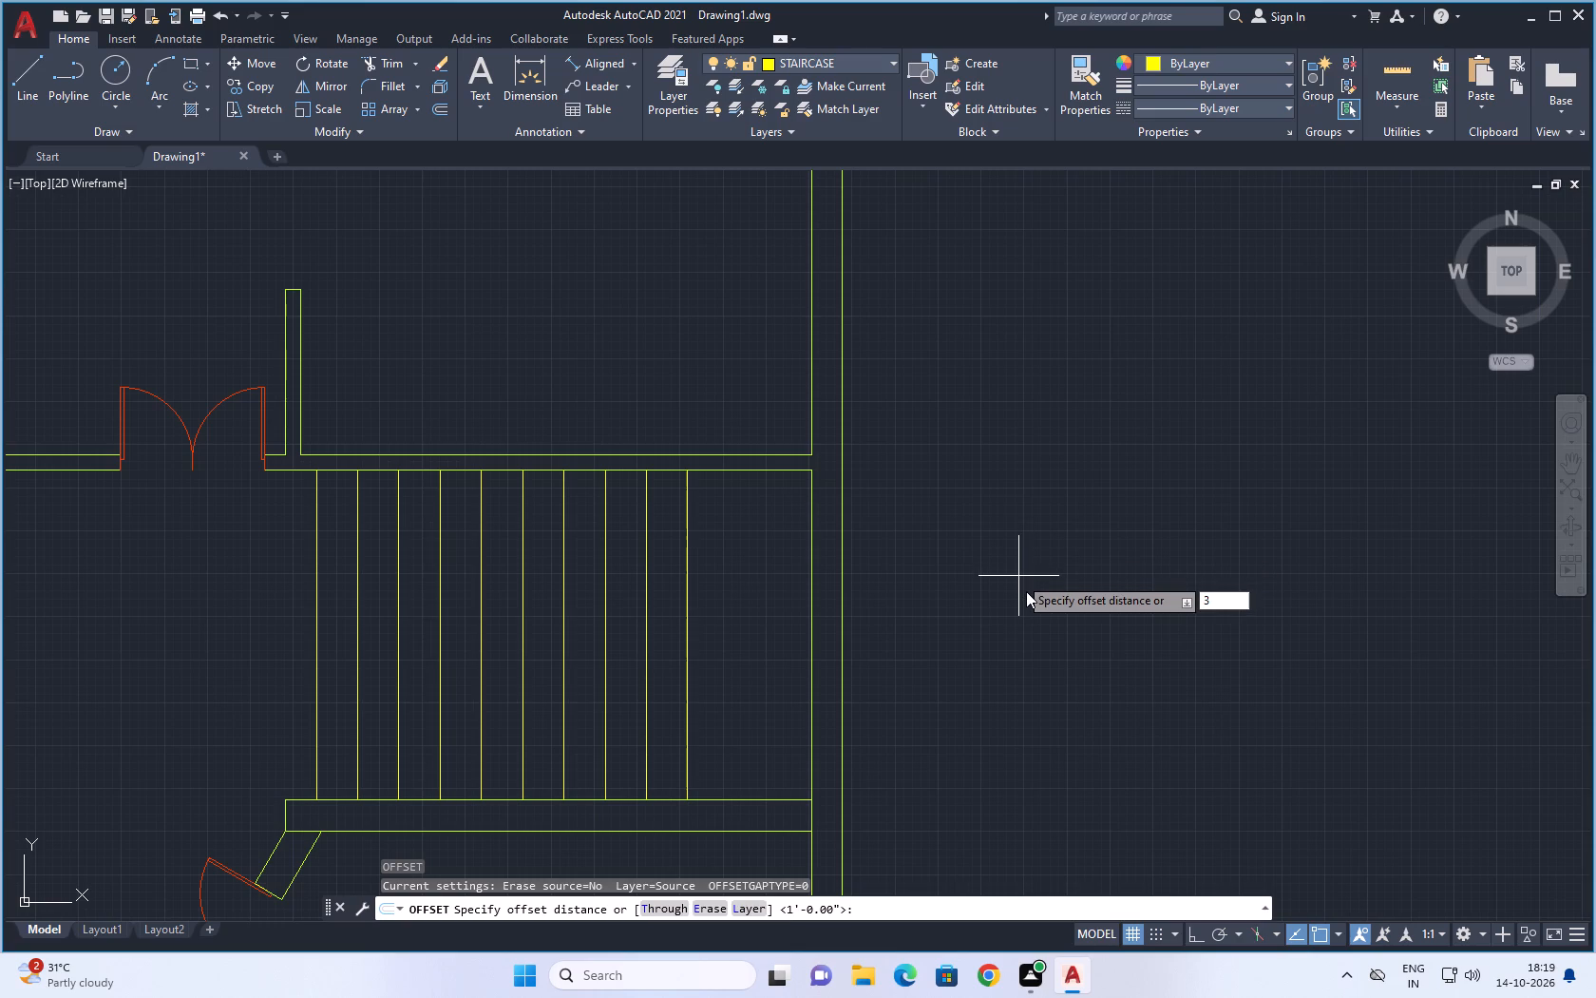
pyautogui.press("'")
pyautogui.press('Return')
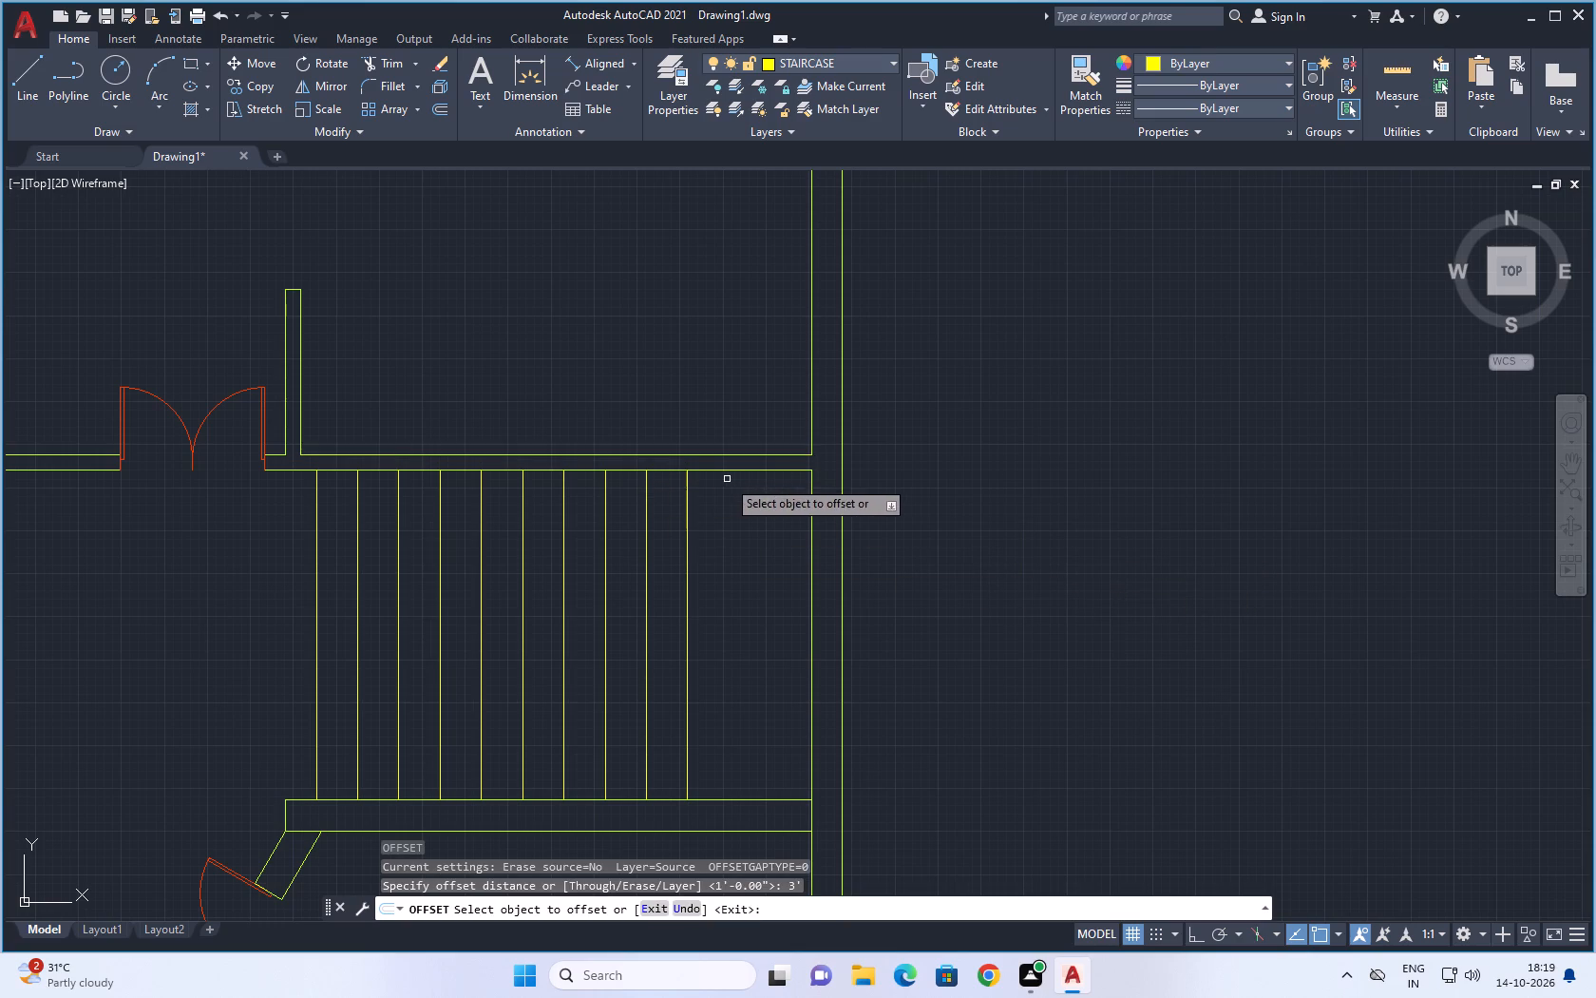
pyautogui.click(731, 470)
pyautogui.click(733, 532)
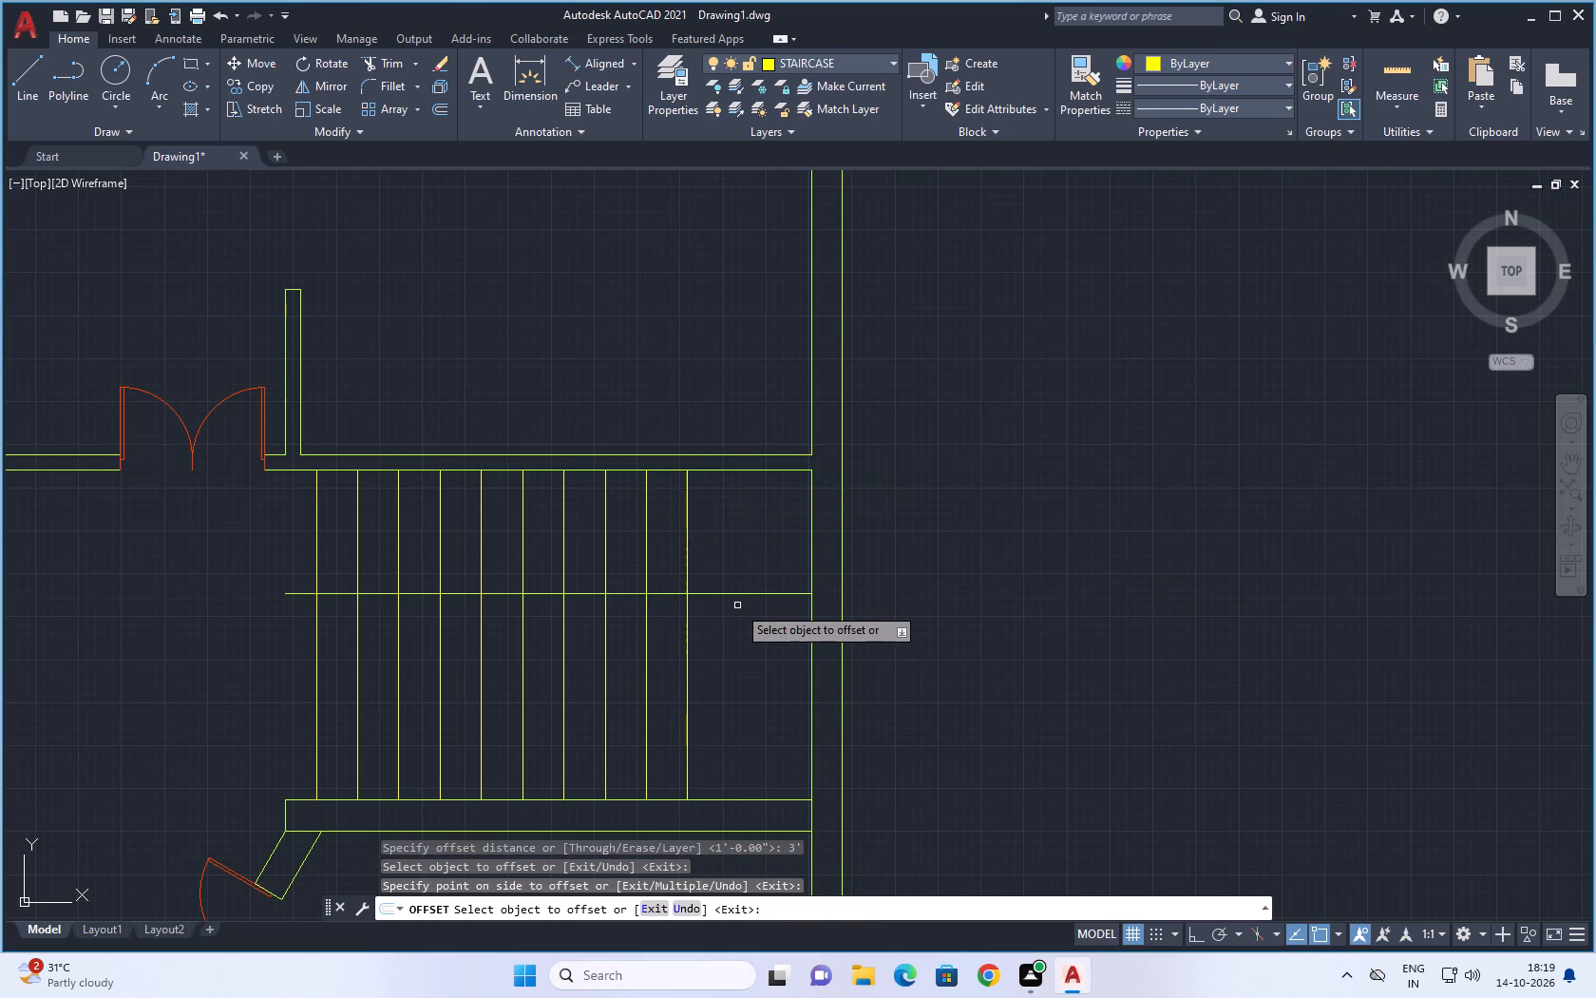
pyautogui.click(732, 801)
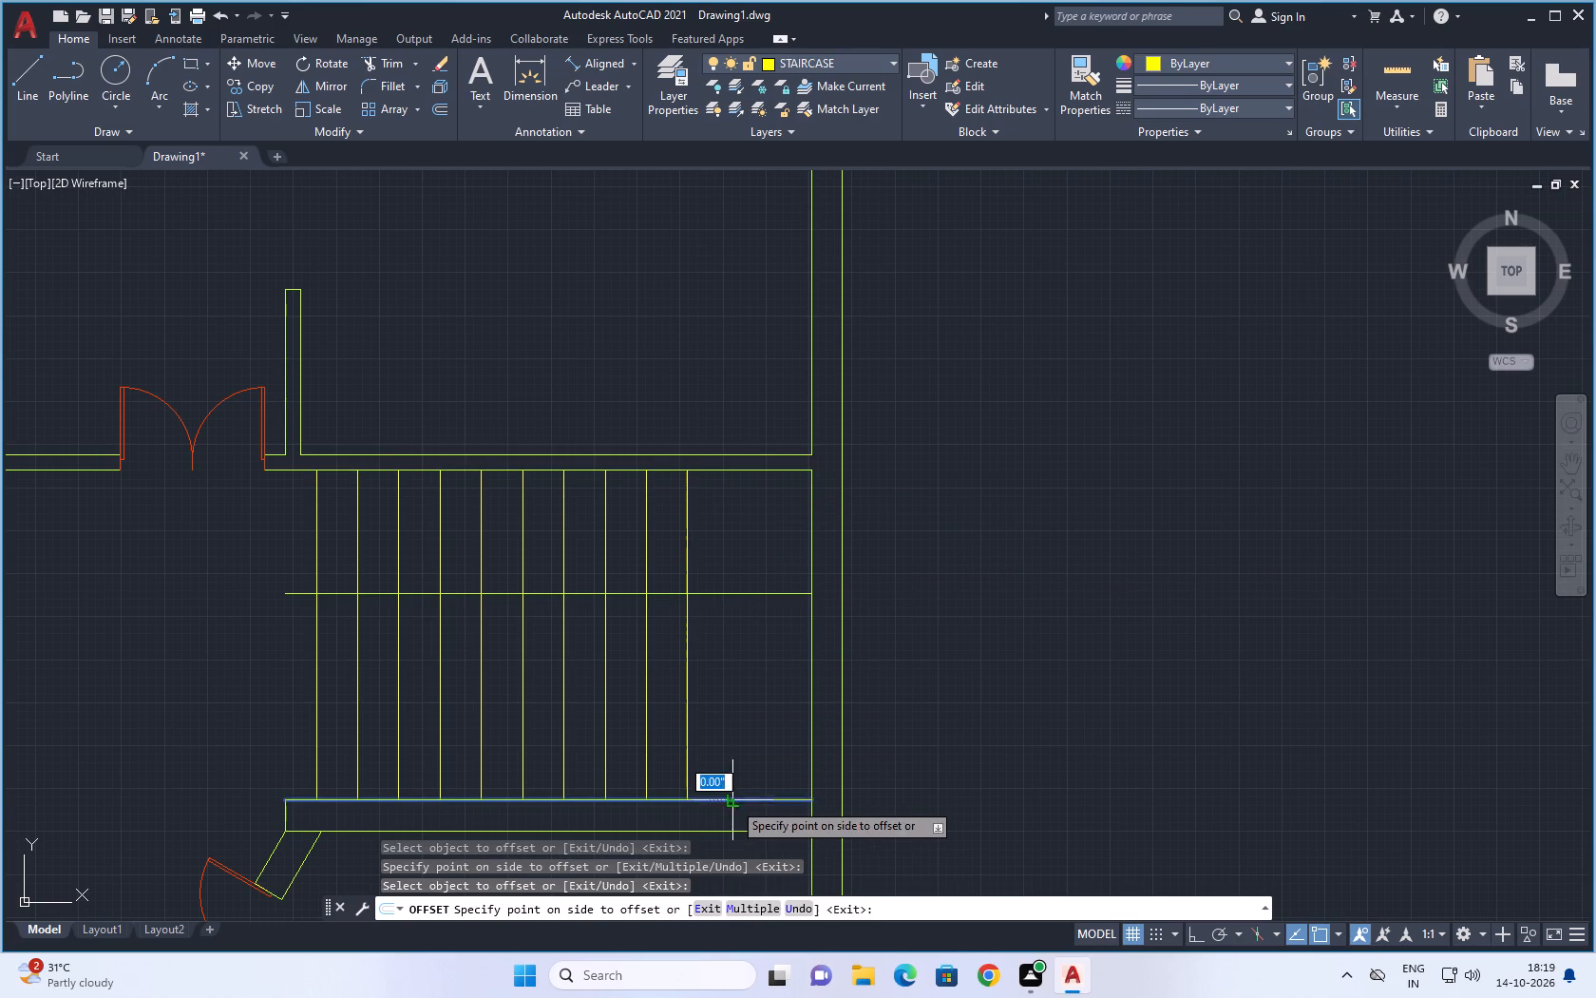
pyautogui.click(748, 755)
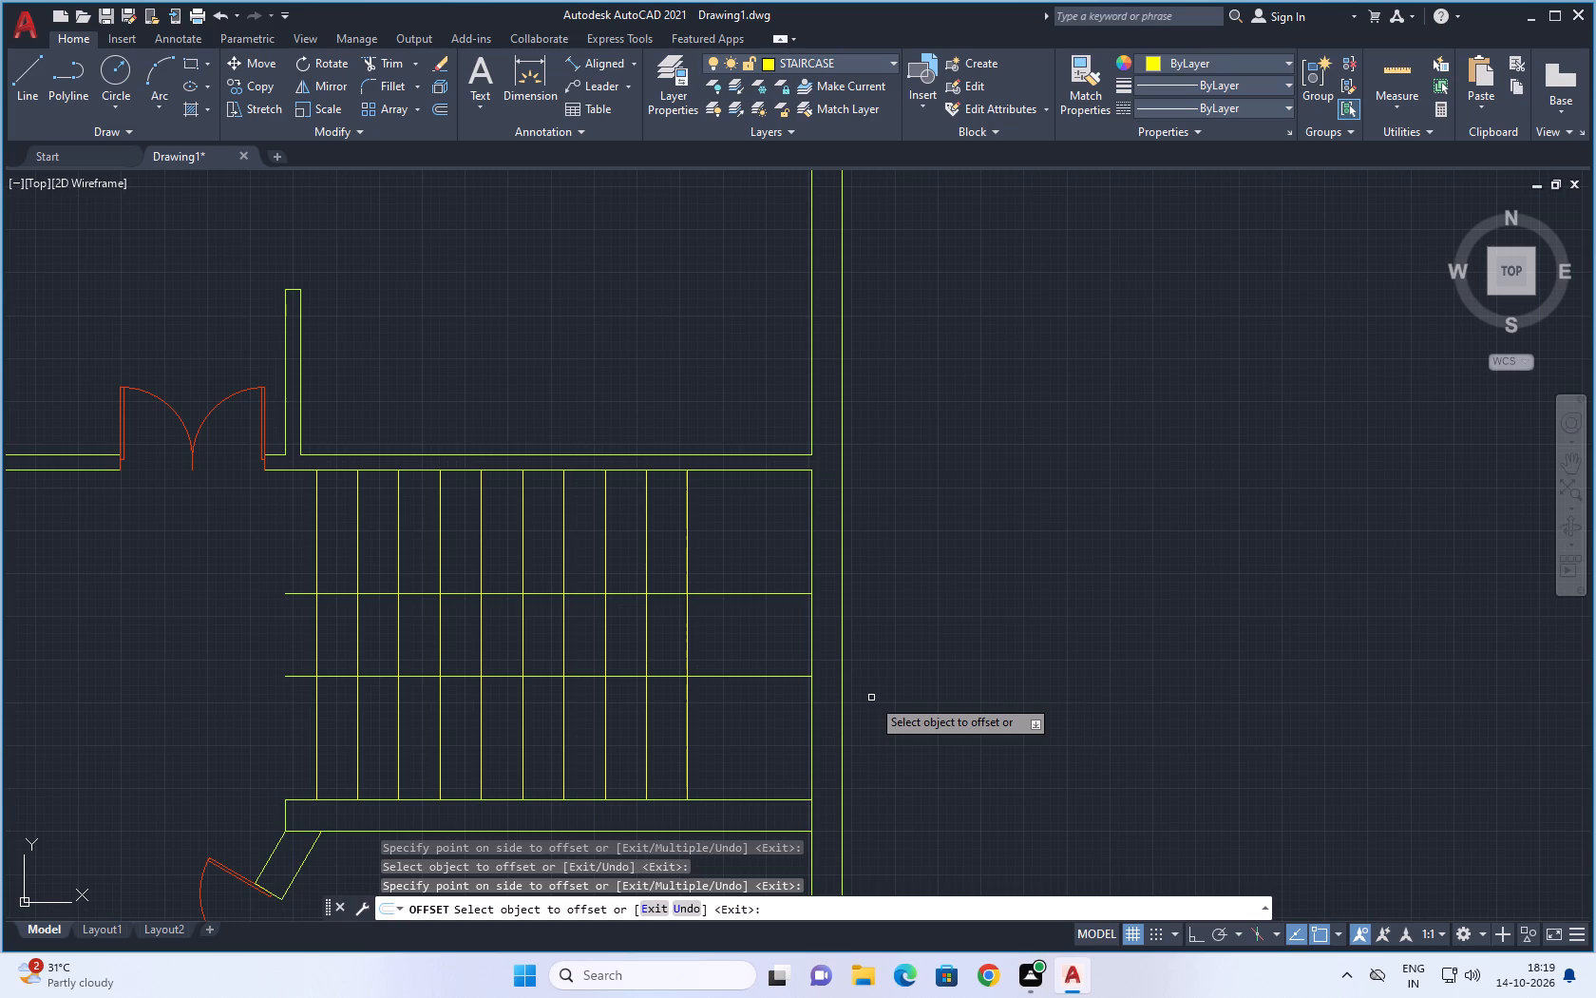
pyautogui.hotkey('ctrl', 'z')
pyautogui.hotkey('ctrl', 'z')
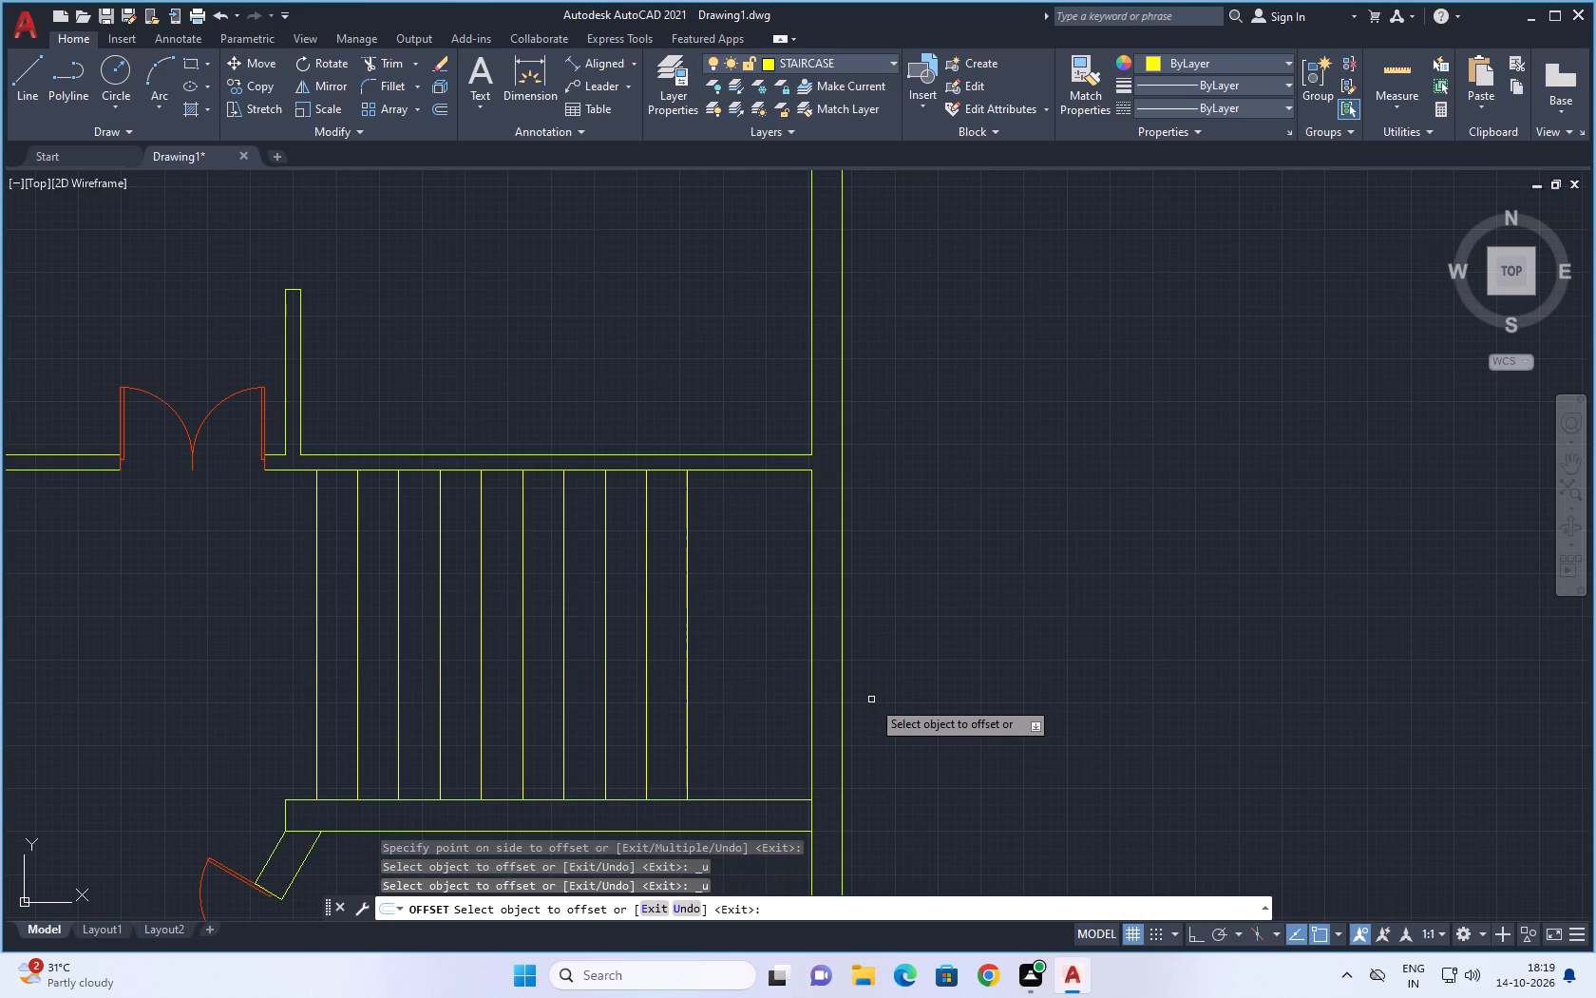
# Offset the staircase room's upper and lower wall faces 3.5' inward across the treads.
pyautogui.click(749, 470)
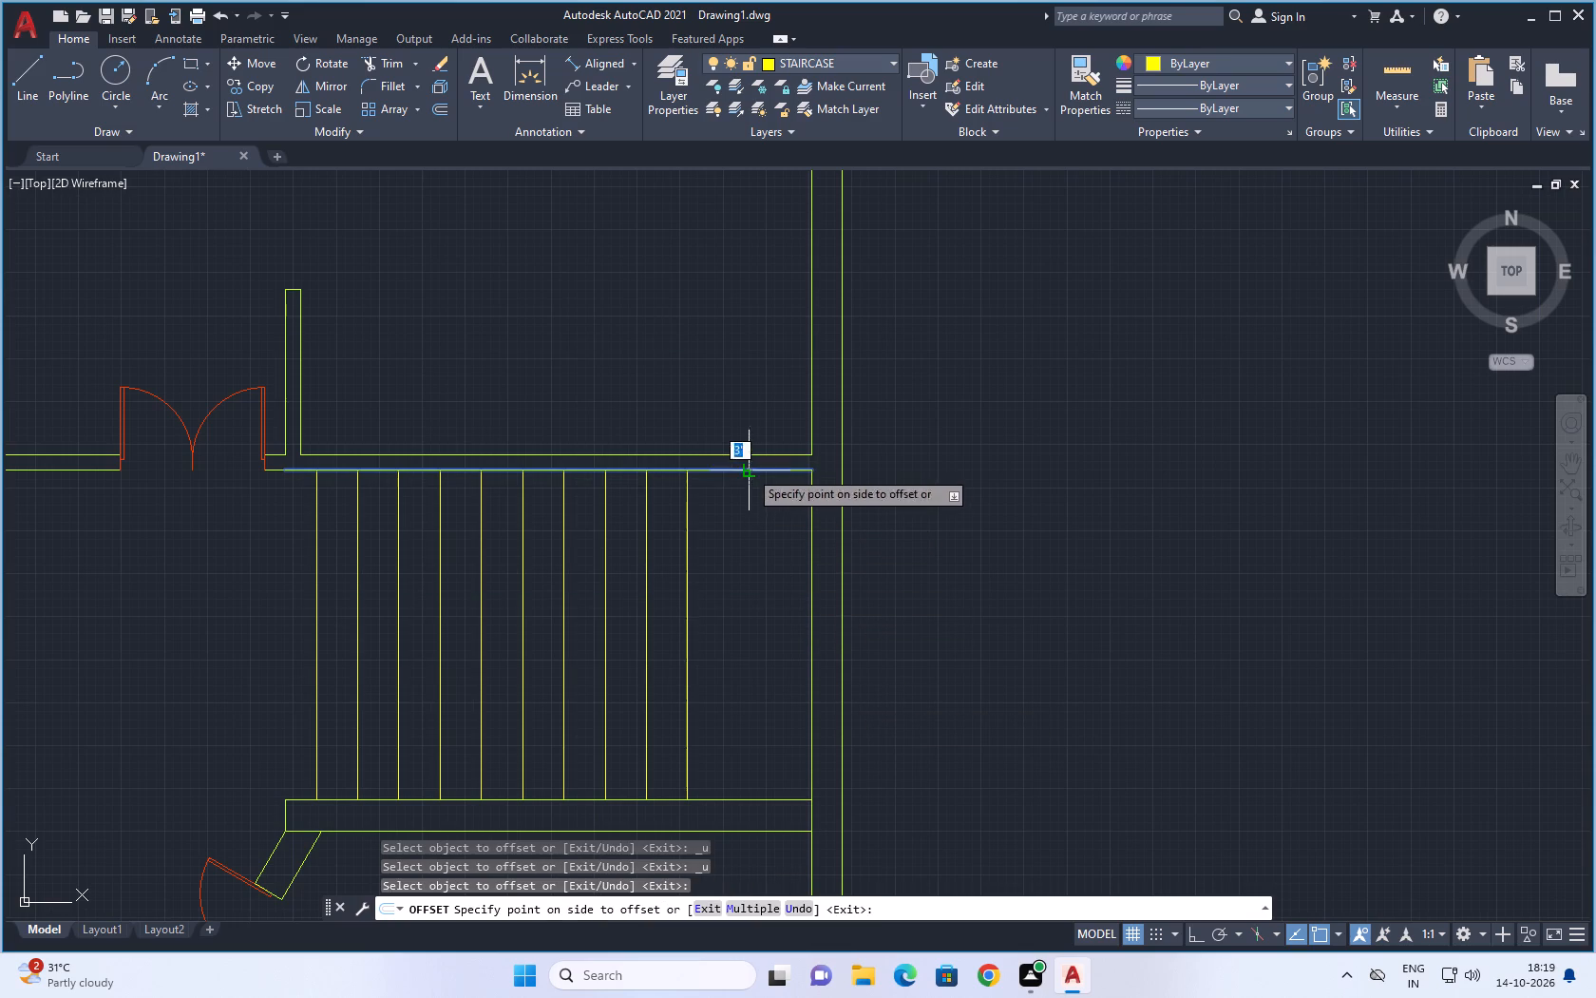
pyautogui.write("3.5'")
pyautogui.press('Return')
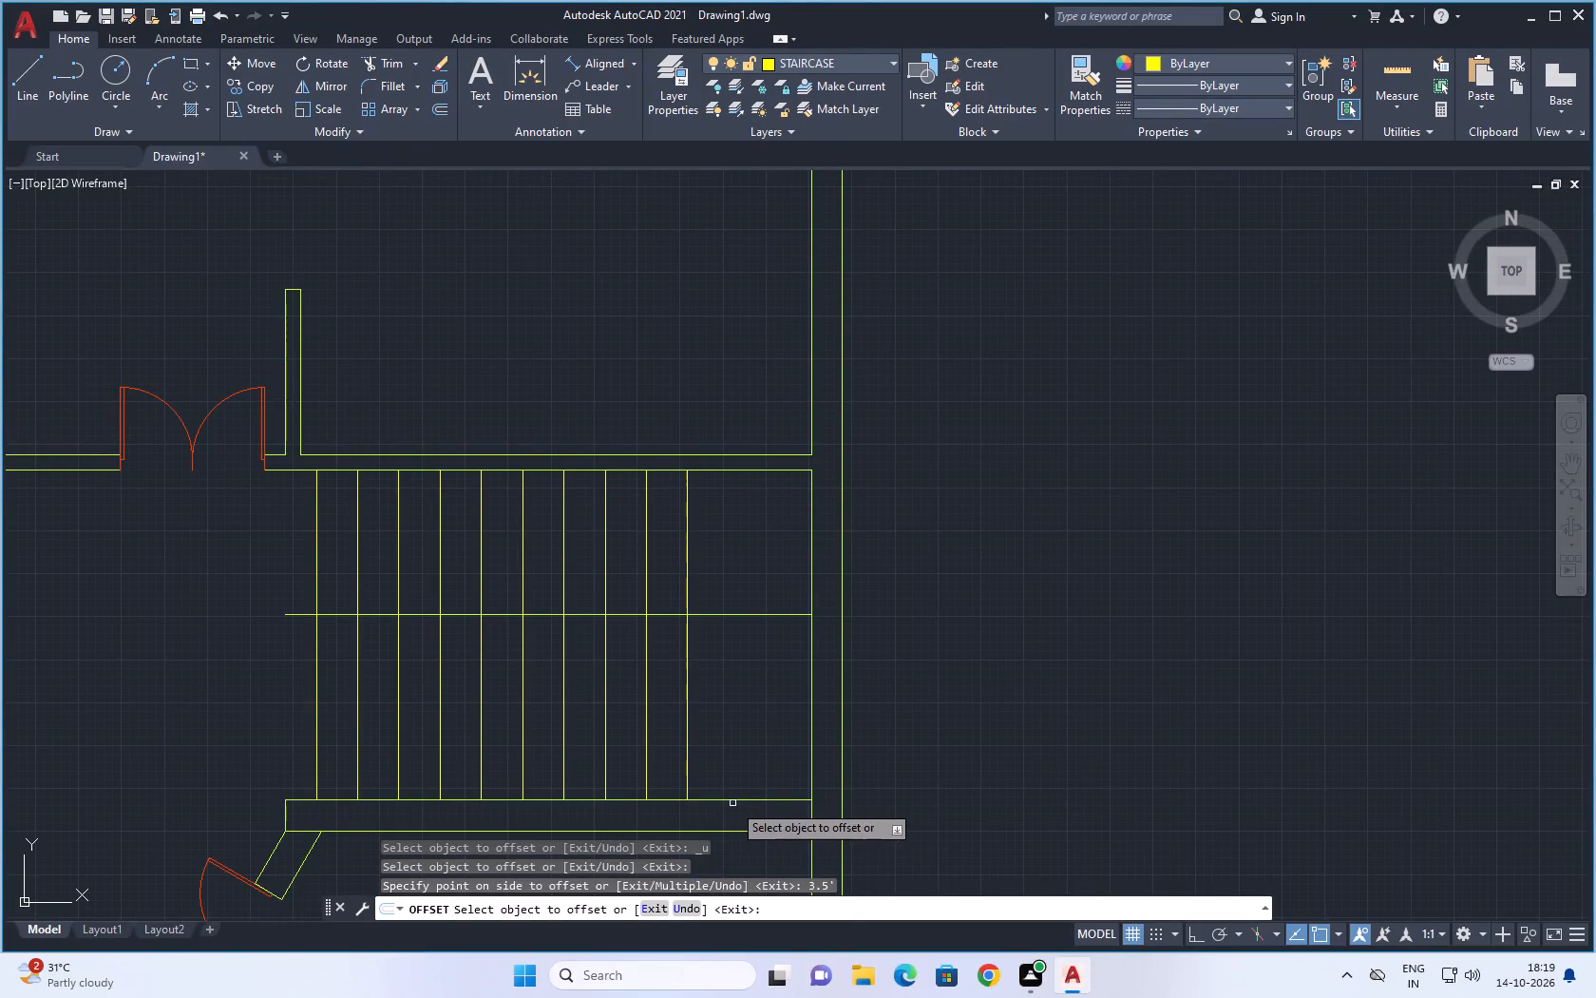
pyautogui.click(734, 799)
pyautogui.write('3.5')
pyautogui.press("'")
pyautogui.press('Return')
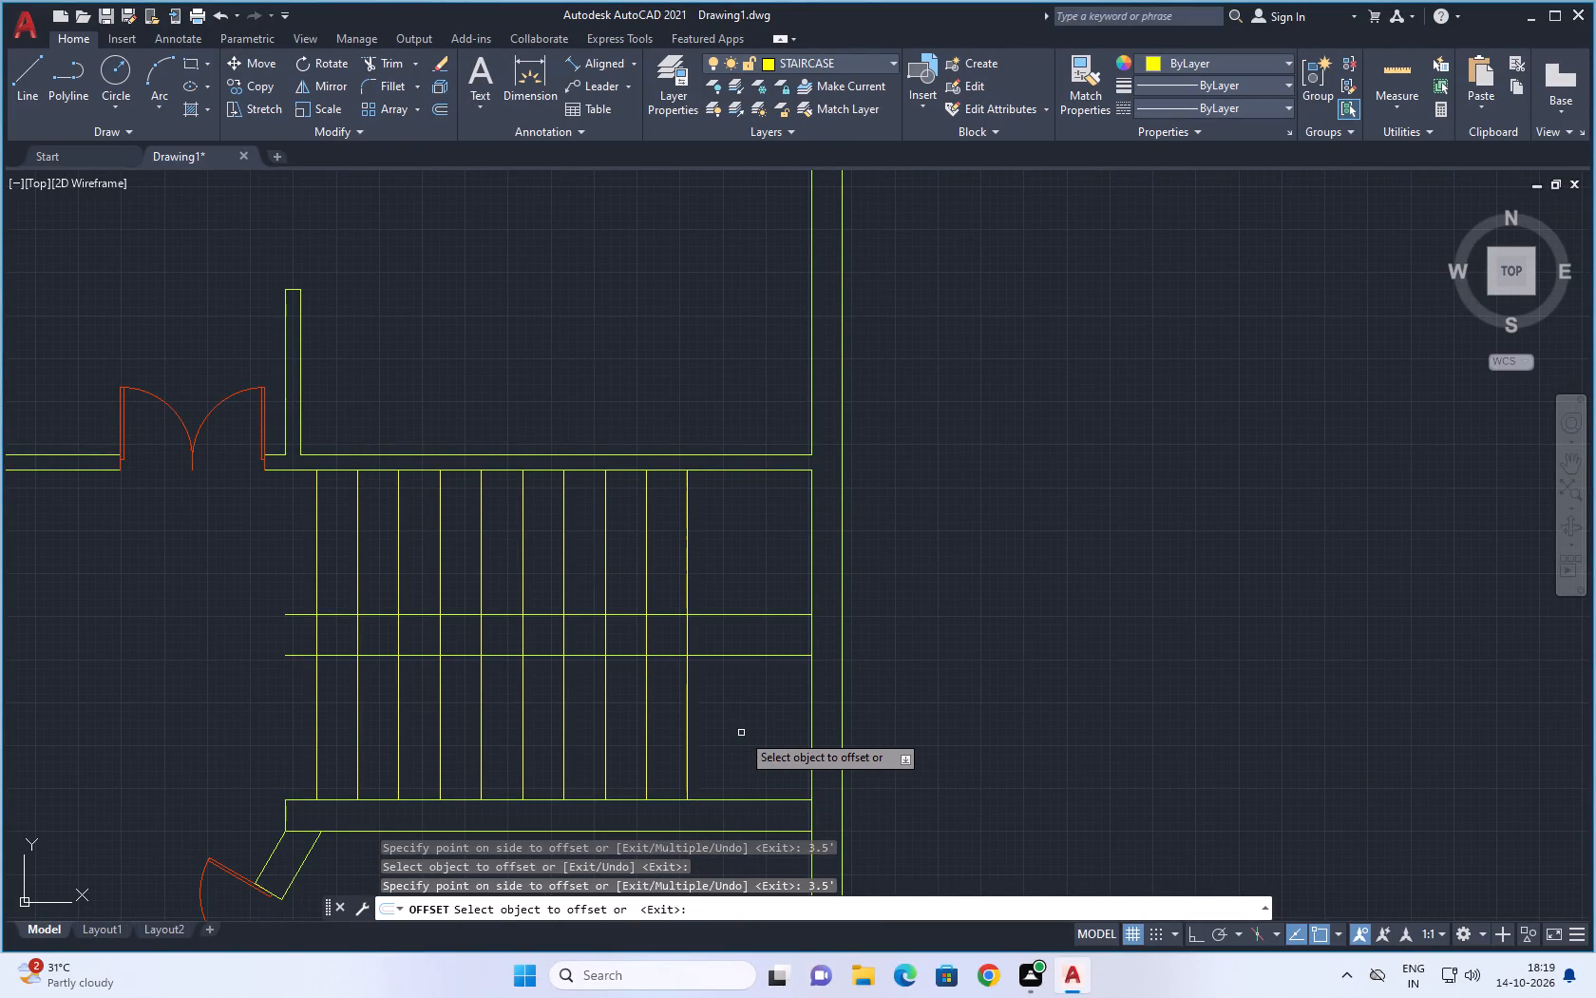
pyautogui.scroll(-2, 741, 733)
pyautogui.scroll(1, 857, 725)
pyautogui.moveTo(859, 723); pyautogui.dragTo(862, 720, button='middle')
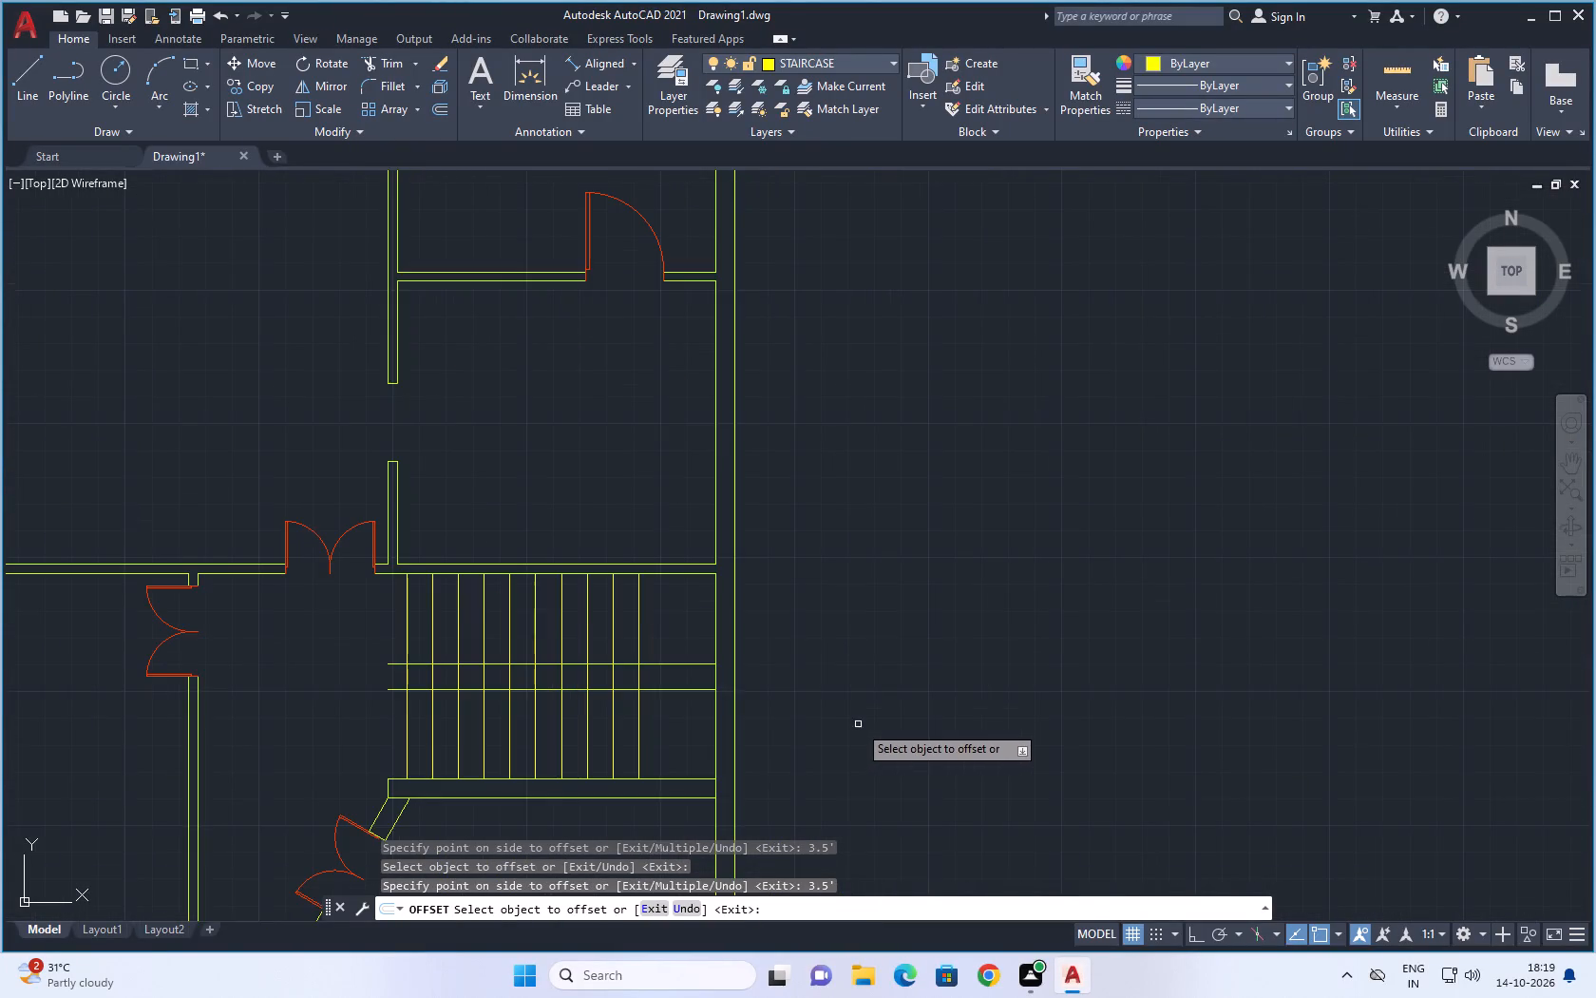
pyautogui.moveTo(862, 720); pyautogui.dragTo(934, 621, button='middle')
pyautogui.scroll(2, 934, 621)
pyautogui.moveTo(932, 621); pyautogui.dragTo(1140, 636, button='middle')
pyautogui.press('Escape')
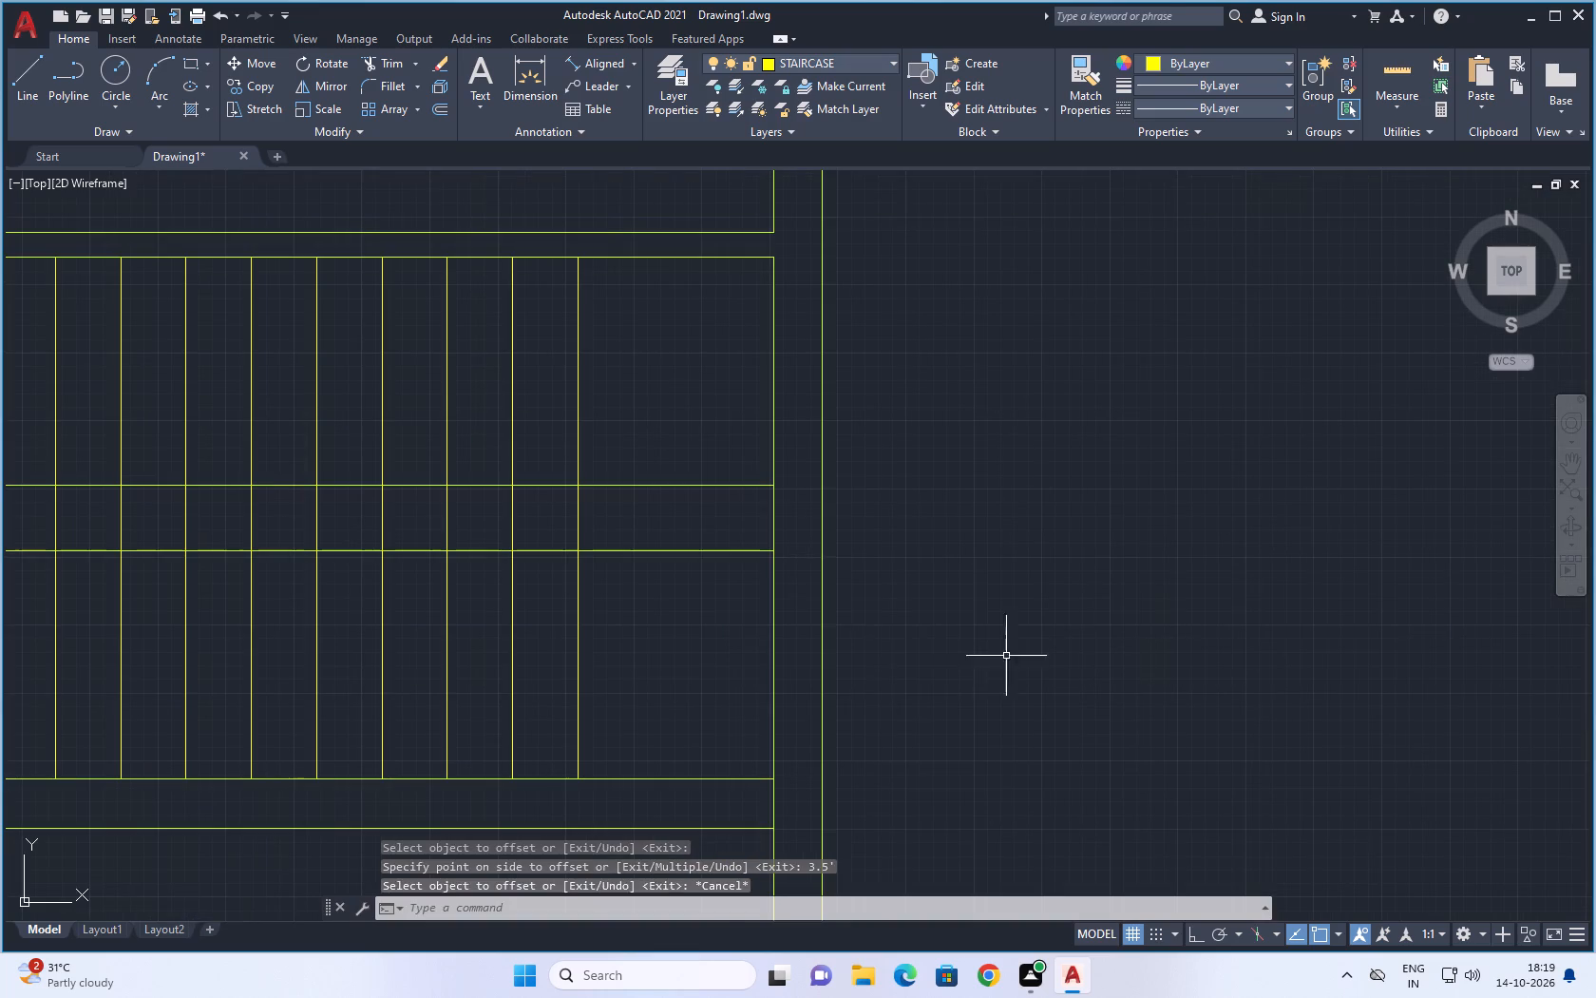
pyautogui.press('Escape')
# Move the two horizontal lines crossing the treads onto the STAIRCASE layer.
pyautogui.moveTo(712, 451); pyautogui.dragTo(696, 494)
pyautogui.click(676, 609)
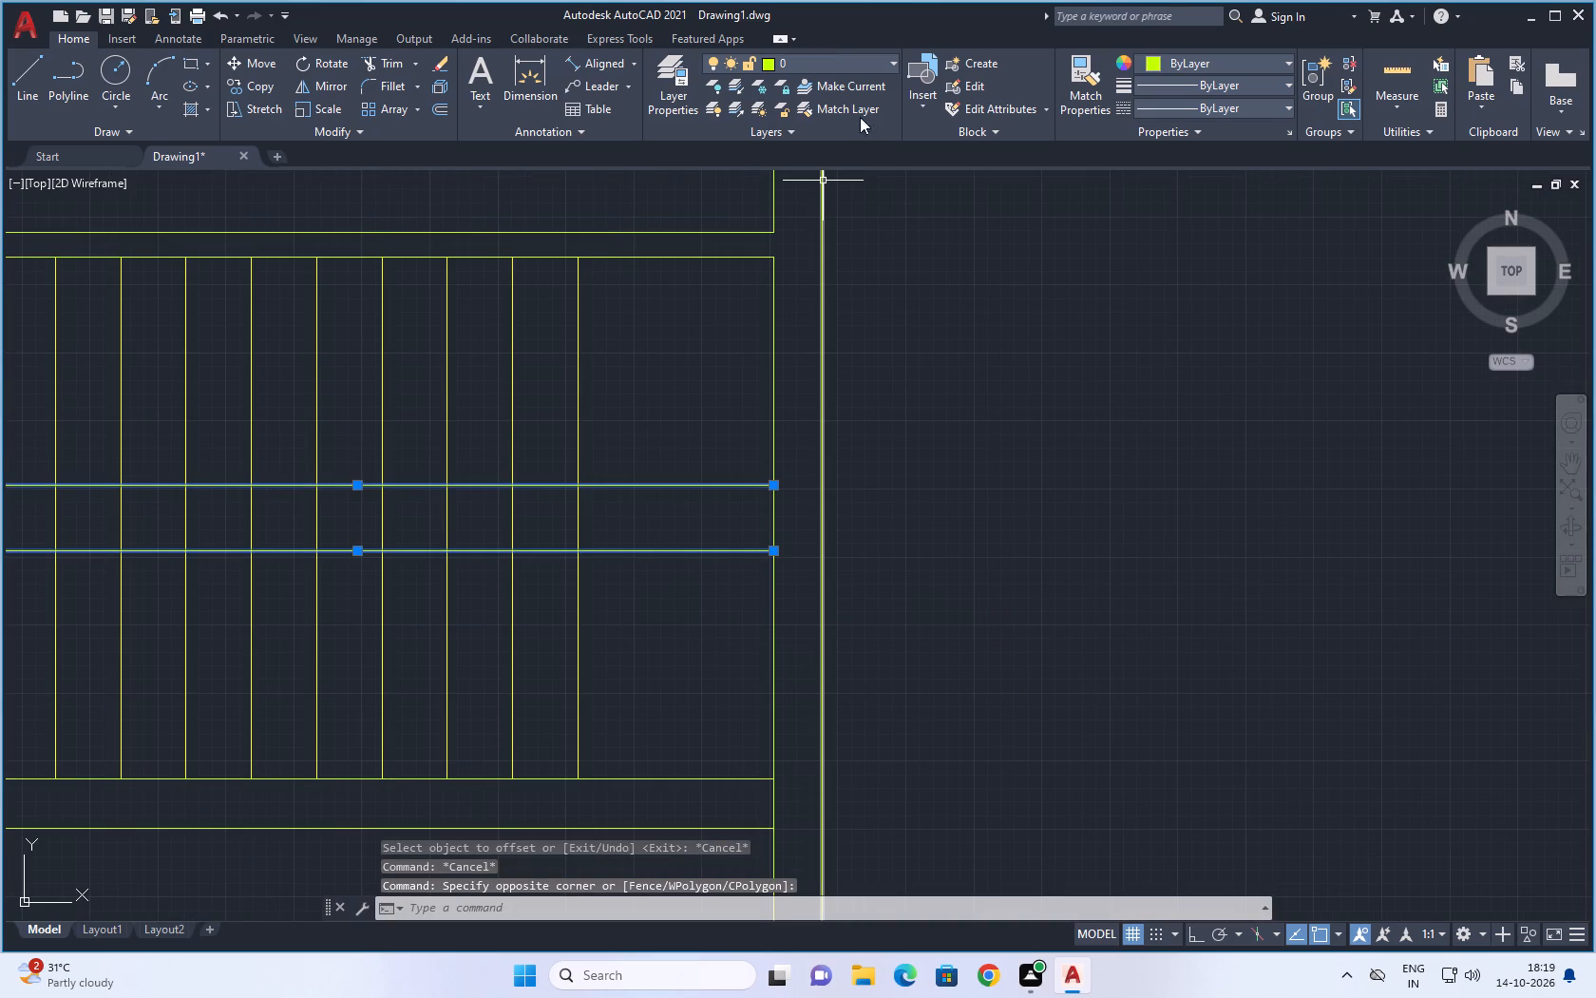
pyautogui.click(863, 55)
pyautogui.click(826, 126)
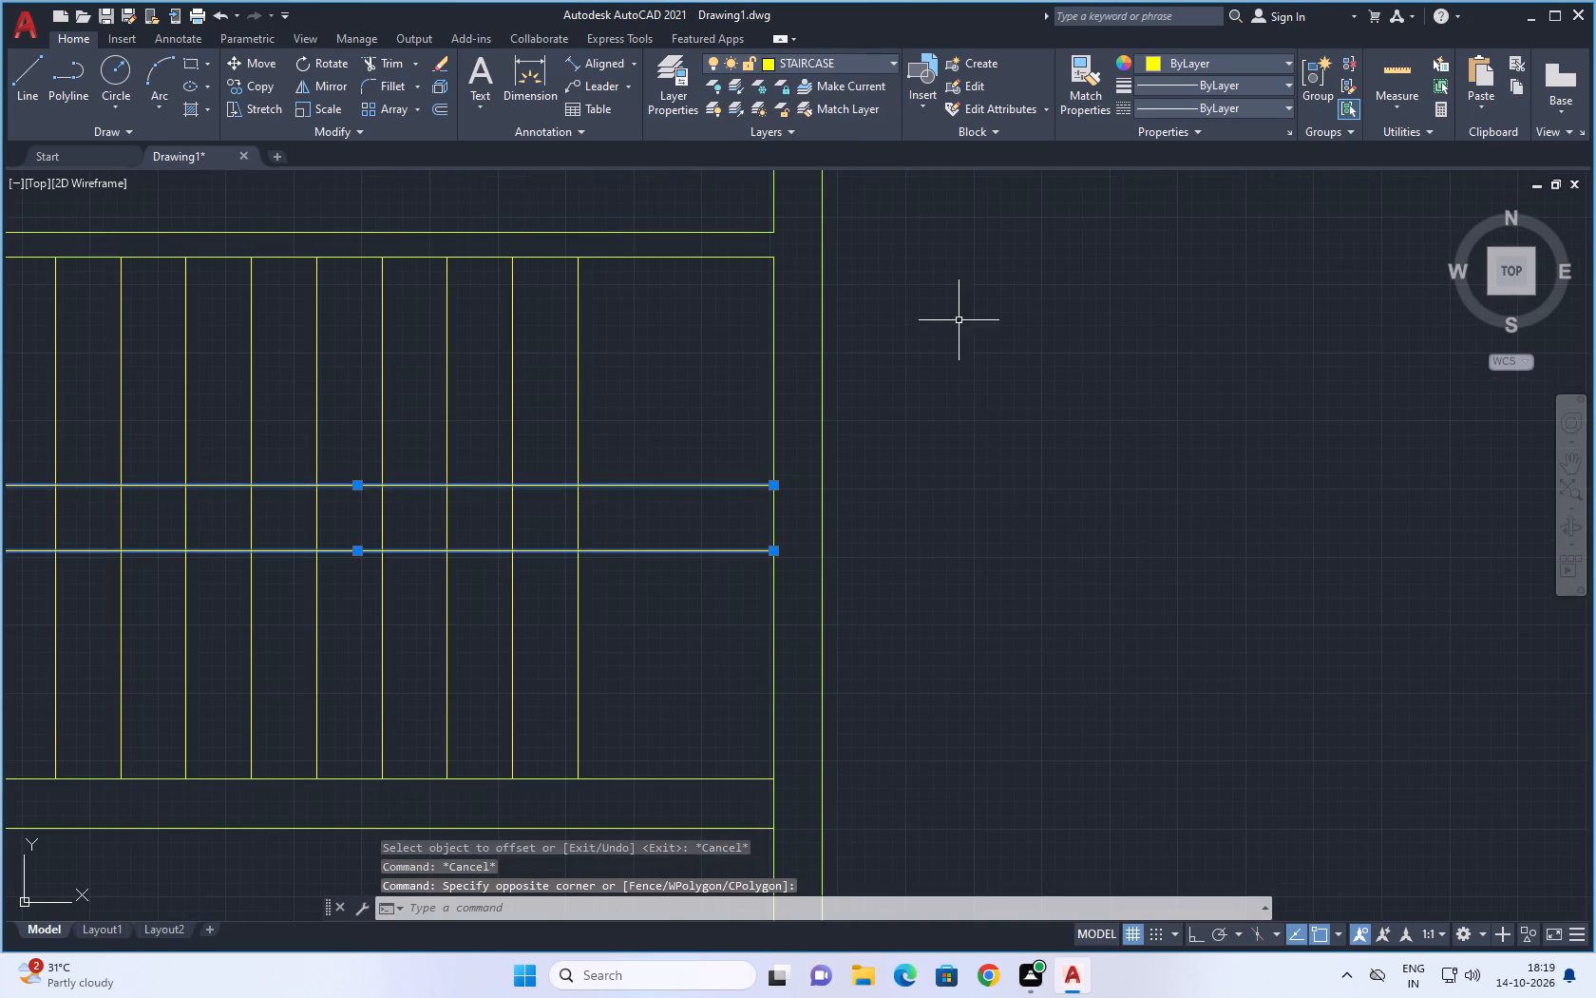
pyautogui.click(988, 419)
pyautogui.click(1021, 558)
pyautogui.click(993, 575)
pyautogui.press('Escape')
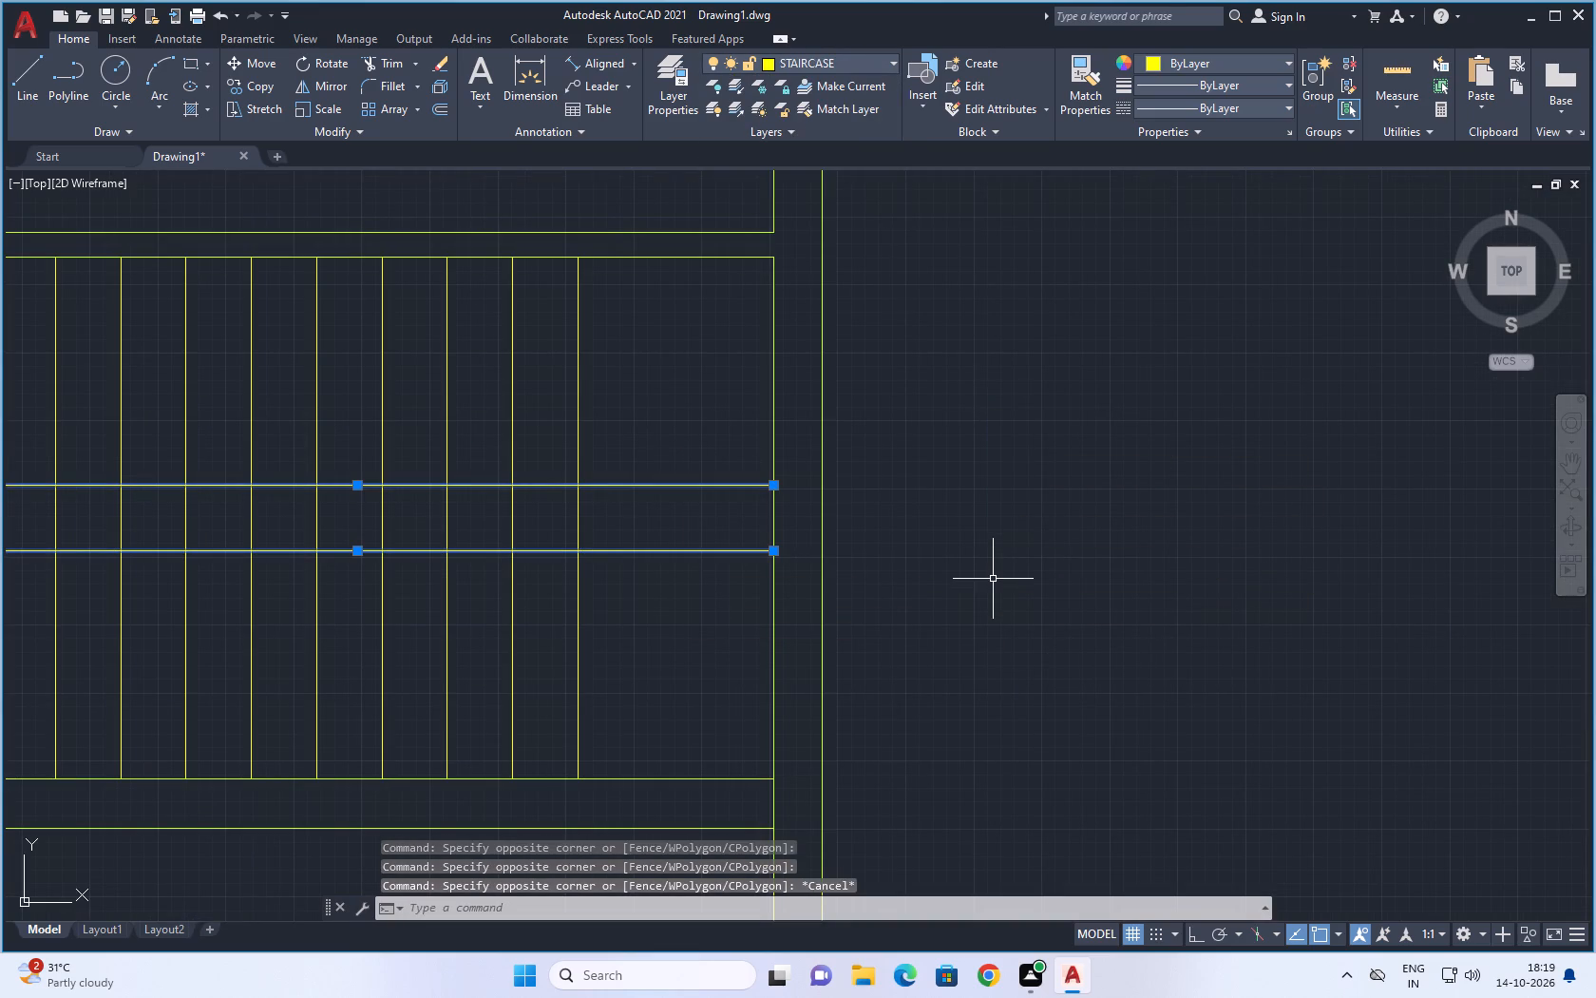
pyautogui.press('Escape')
# Trim the ends of the two horizontal flight lines that extend past the tread line farthest from the outer wall.
pyautogui.scroll(-2, 993, 581)
pyautogui.moveTo(1032, 585); pyautogui.dragTo(1040, 549, button='middle')
pyautogui.scroll(2, 546, 567)
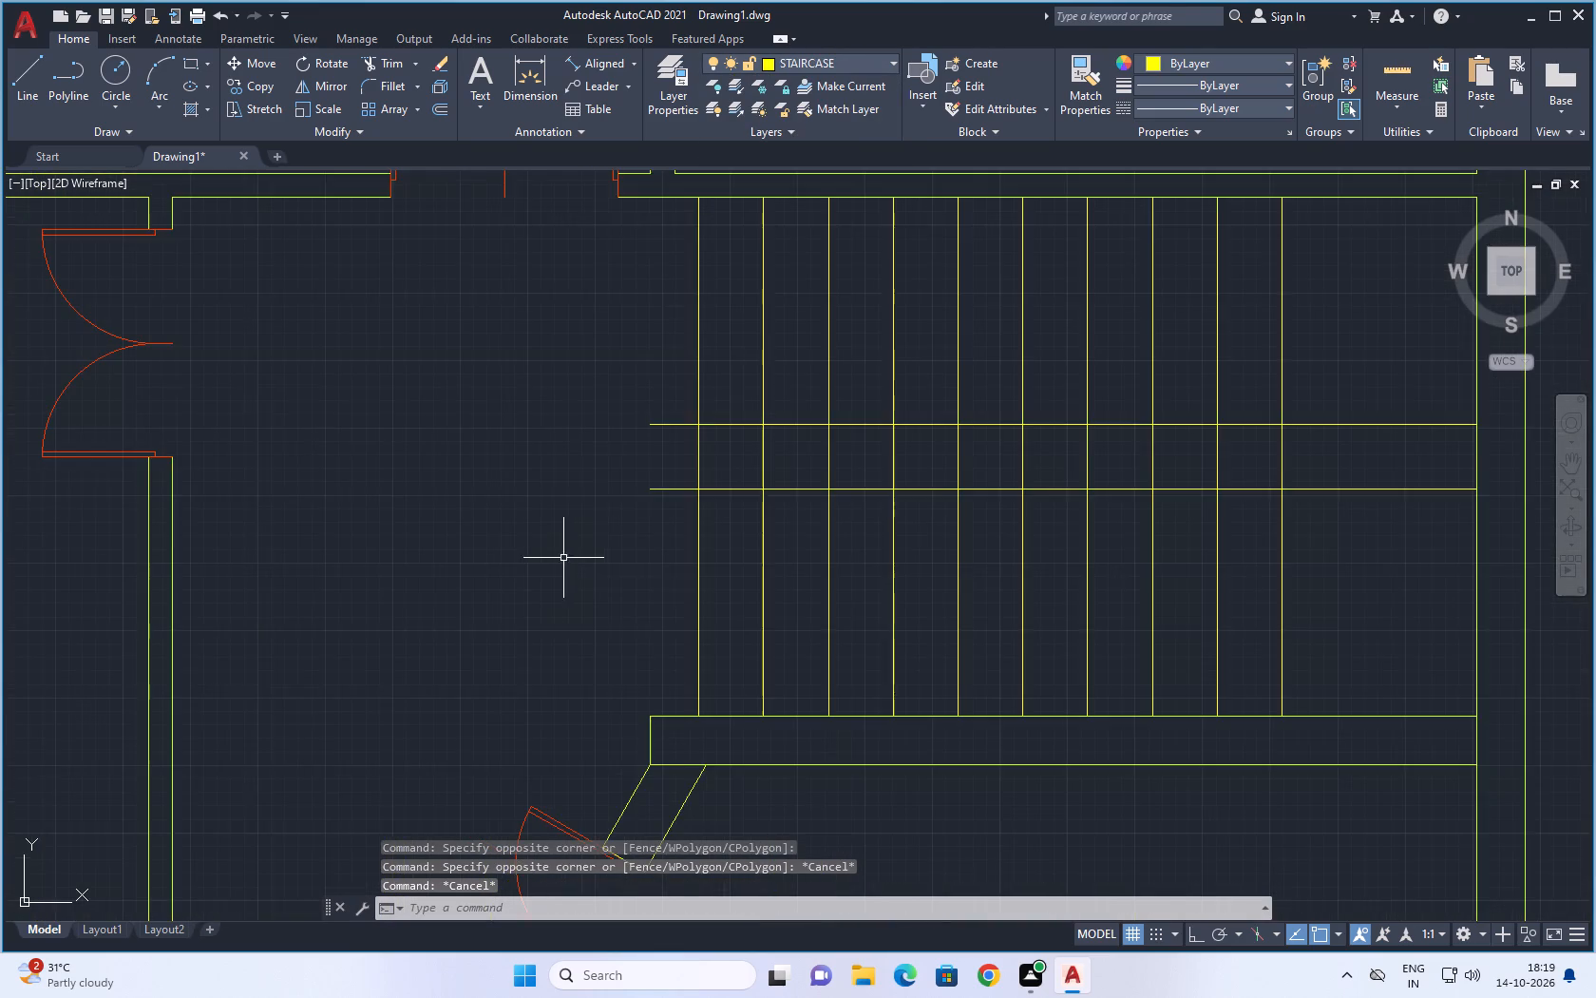
pyautogui.moveTo(574, 558); pyautogui.dragTo(529, 593, button='middle')
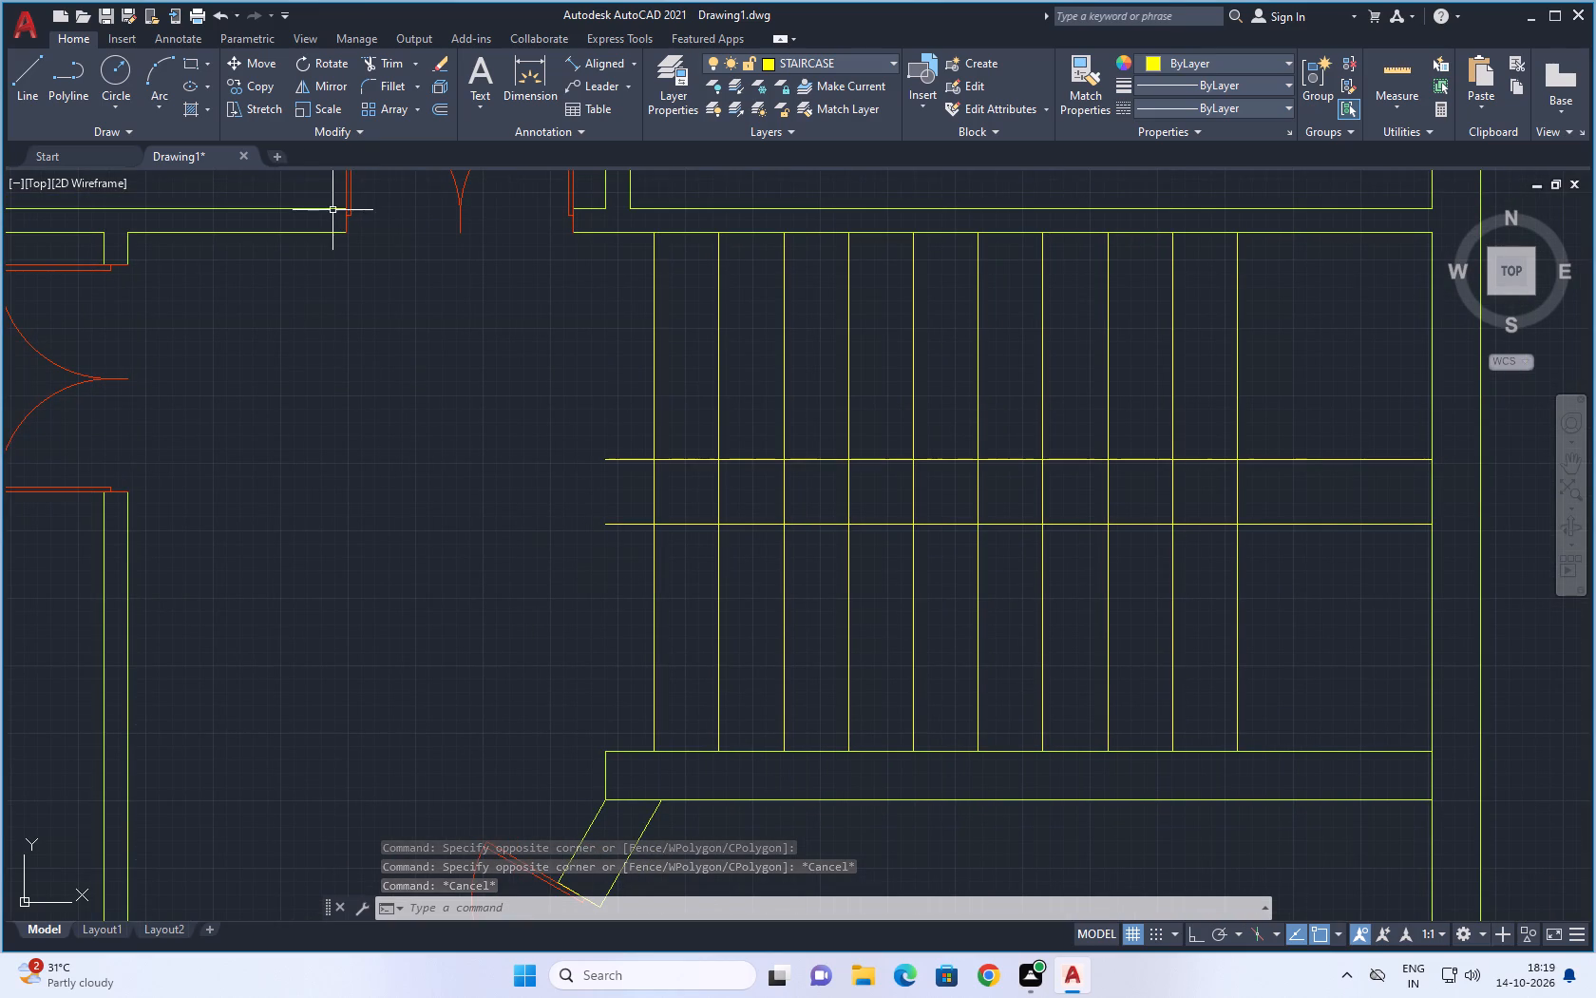
pyautogui.click(385, 61)
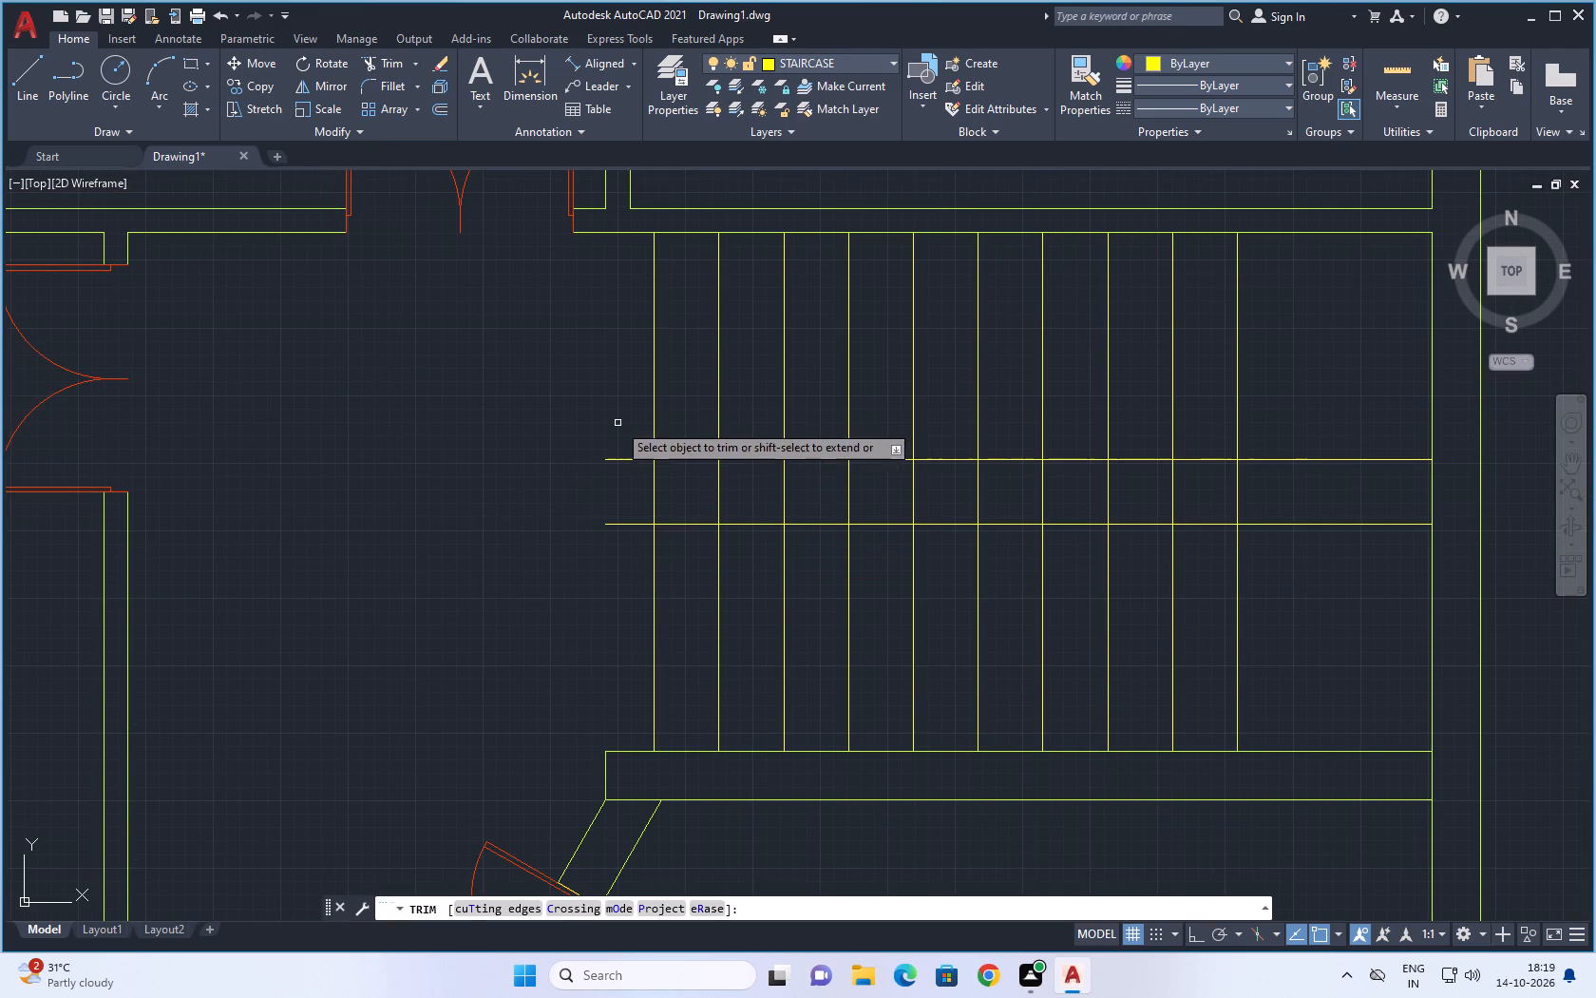
pyautogui.moveTo(620, 420); pyautogui.dragTo(624, 579)
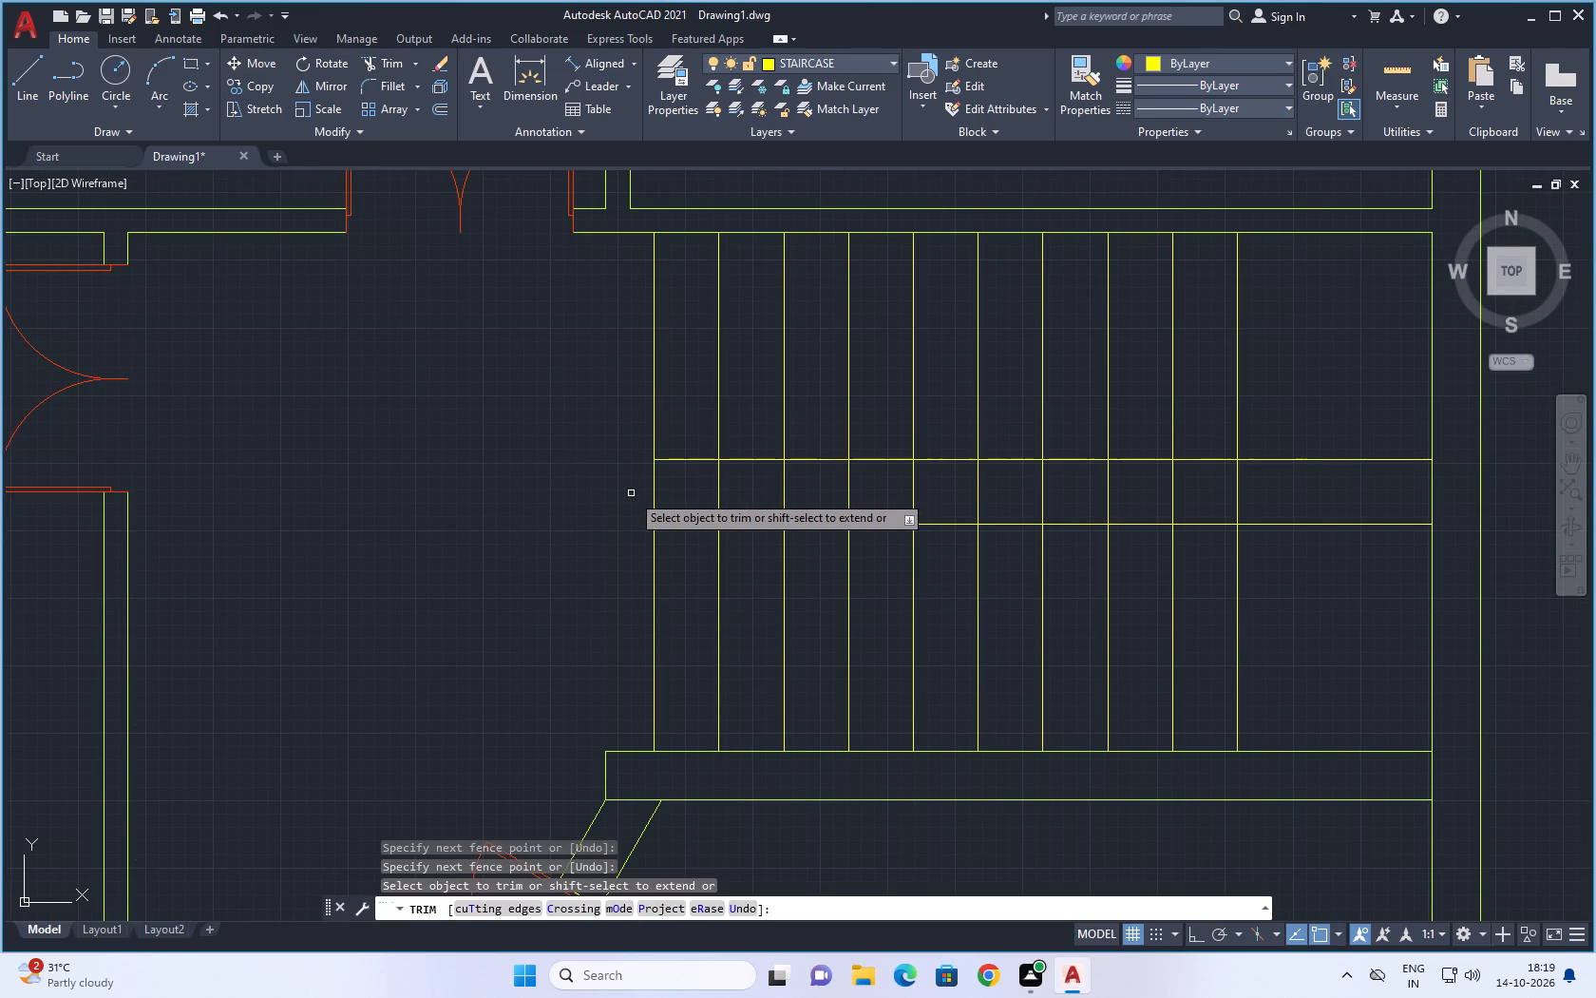
# Trim the tread lines between the two flights and the horizontal flight lines that run across the landing to the outer wall.
pyautogui.moveTo(631, 493); pyautogui.dragTo(1209, 487)
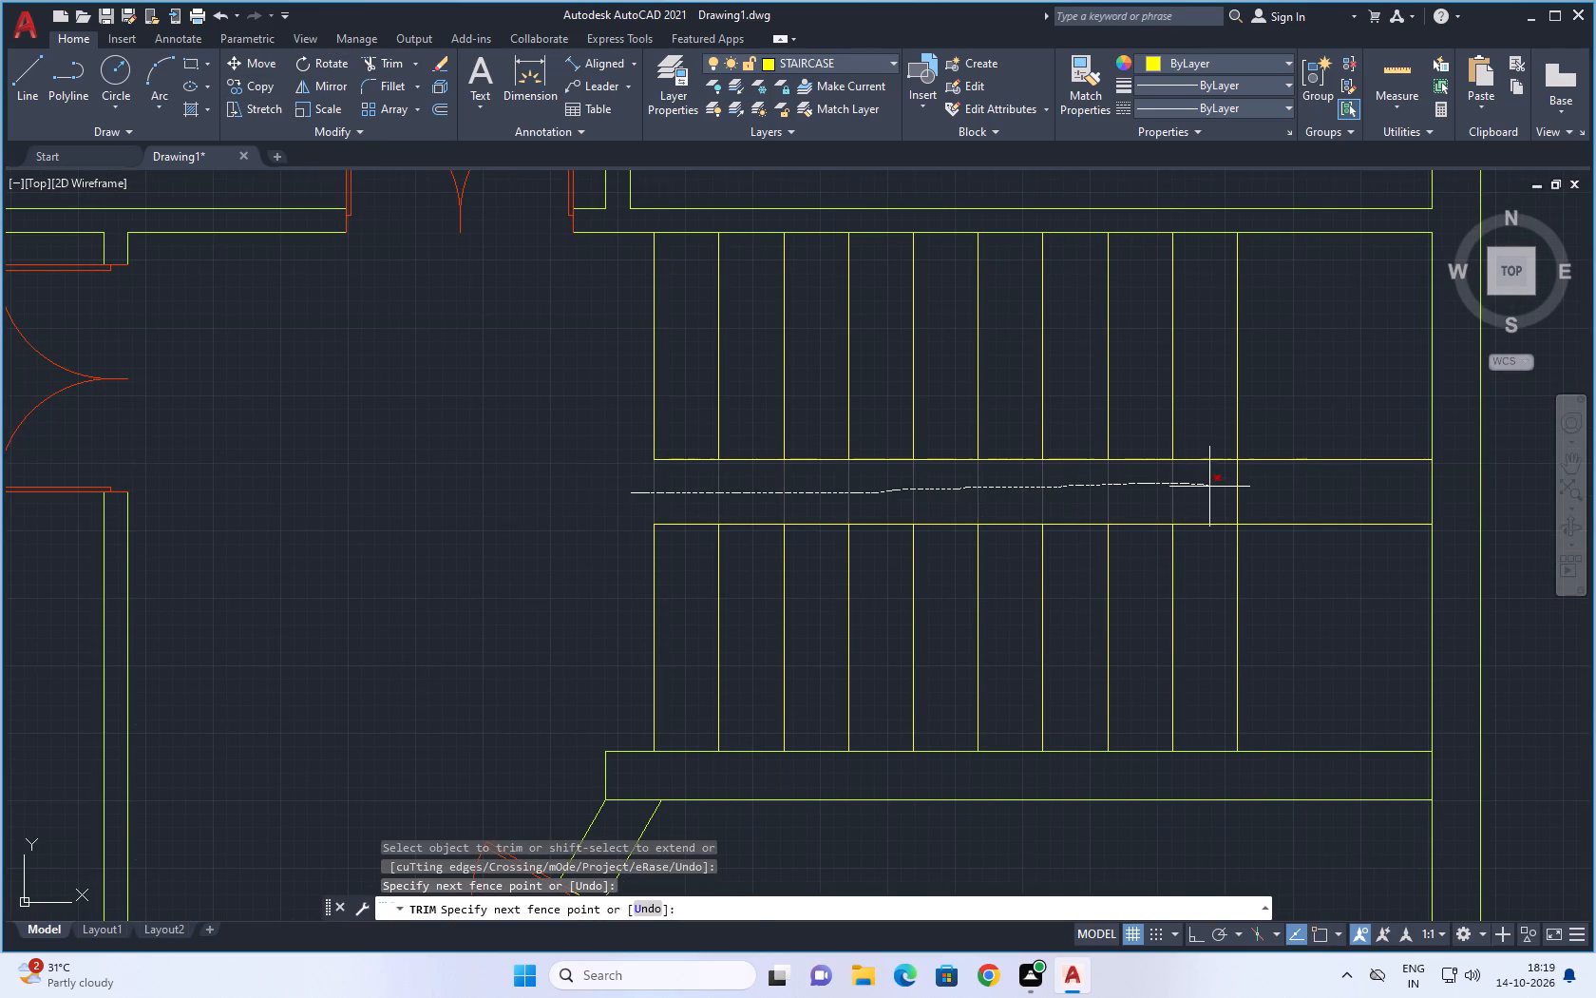
pyautogui.moveTo(1209, 487); pyautogui.dragTo(1217, 488)
pyautogui.moveTo(1328, 387); pyautogui.dragTo(1342, 573)
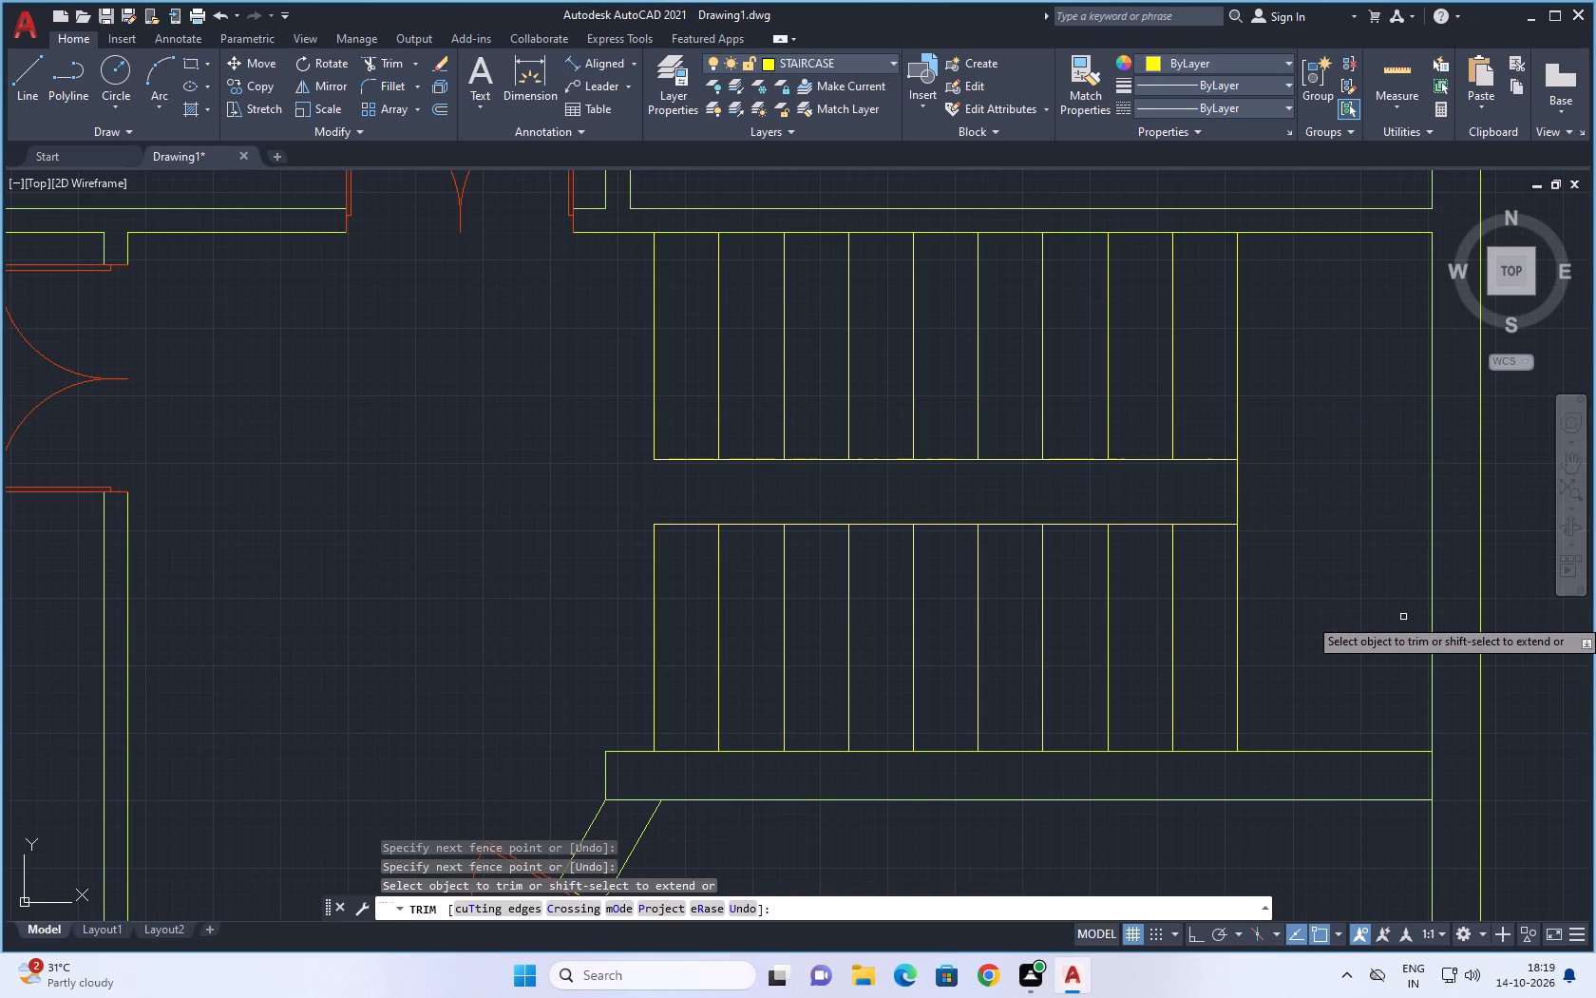
# Trim away the lower flight's first tread at its open end so this flight starts one tread further in.
pyautogui.scroll(-1, 1390, 619)
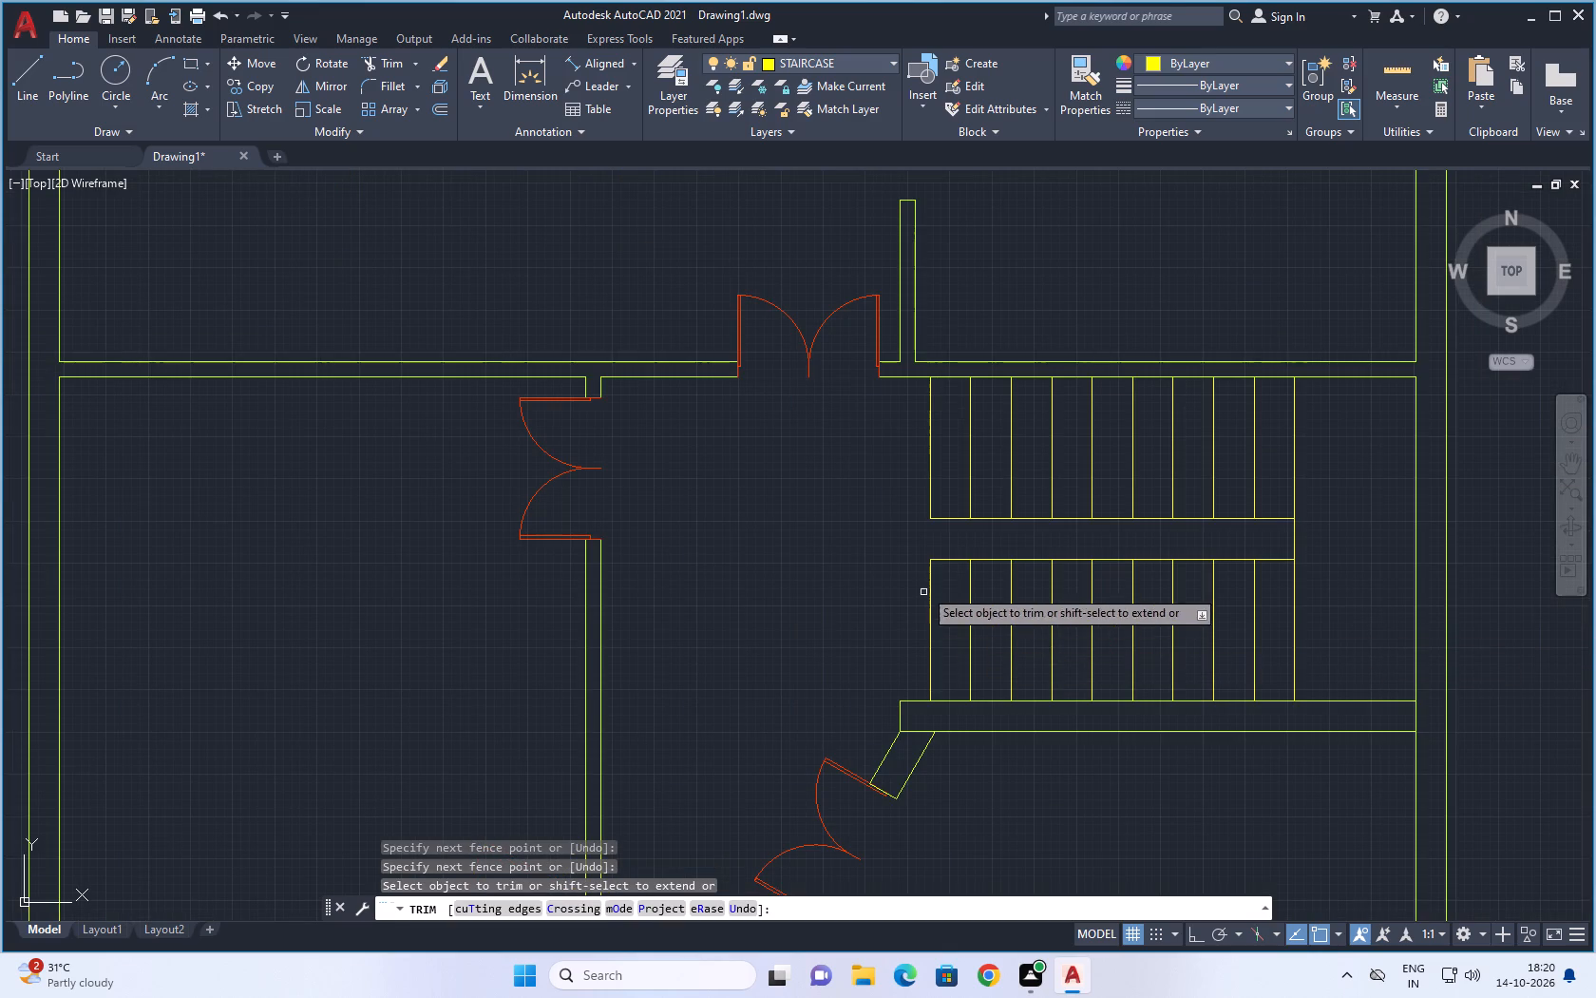
pyautogui.moveTo(946, 547); pyautogui.dragTo(915, 612)
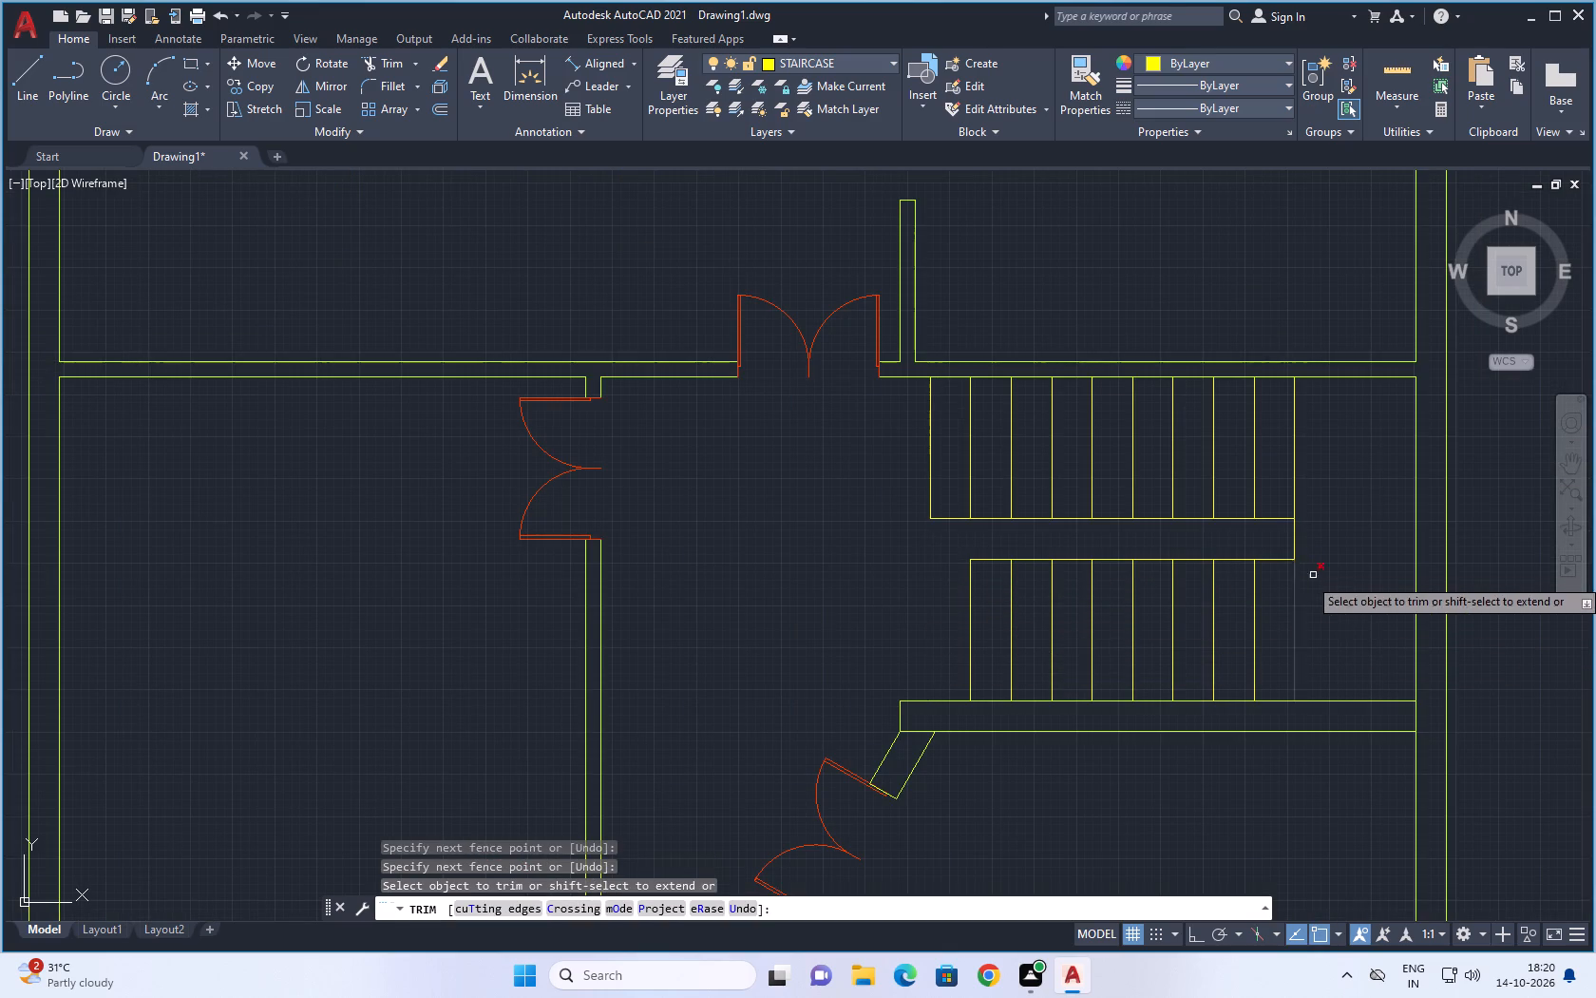
pyautogui.scroll(-1, 1513, 574)
pyautogui.moveTo(1514, 571); pyautogui.dragTo(1067, 568, button='middle')
pyautogui.press('Escape')
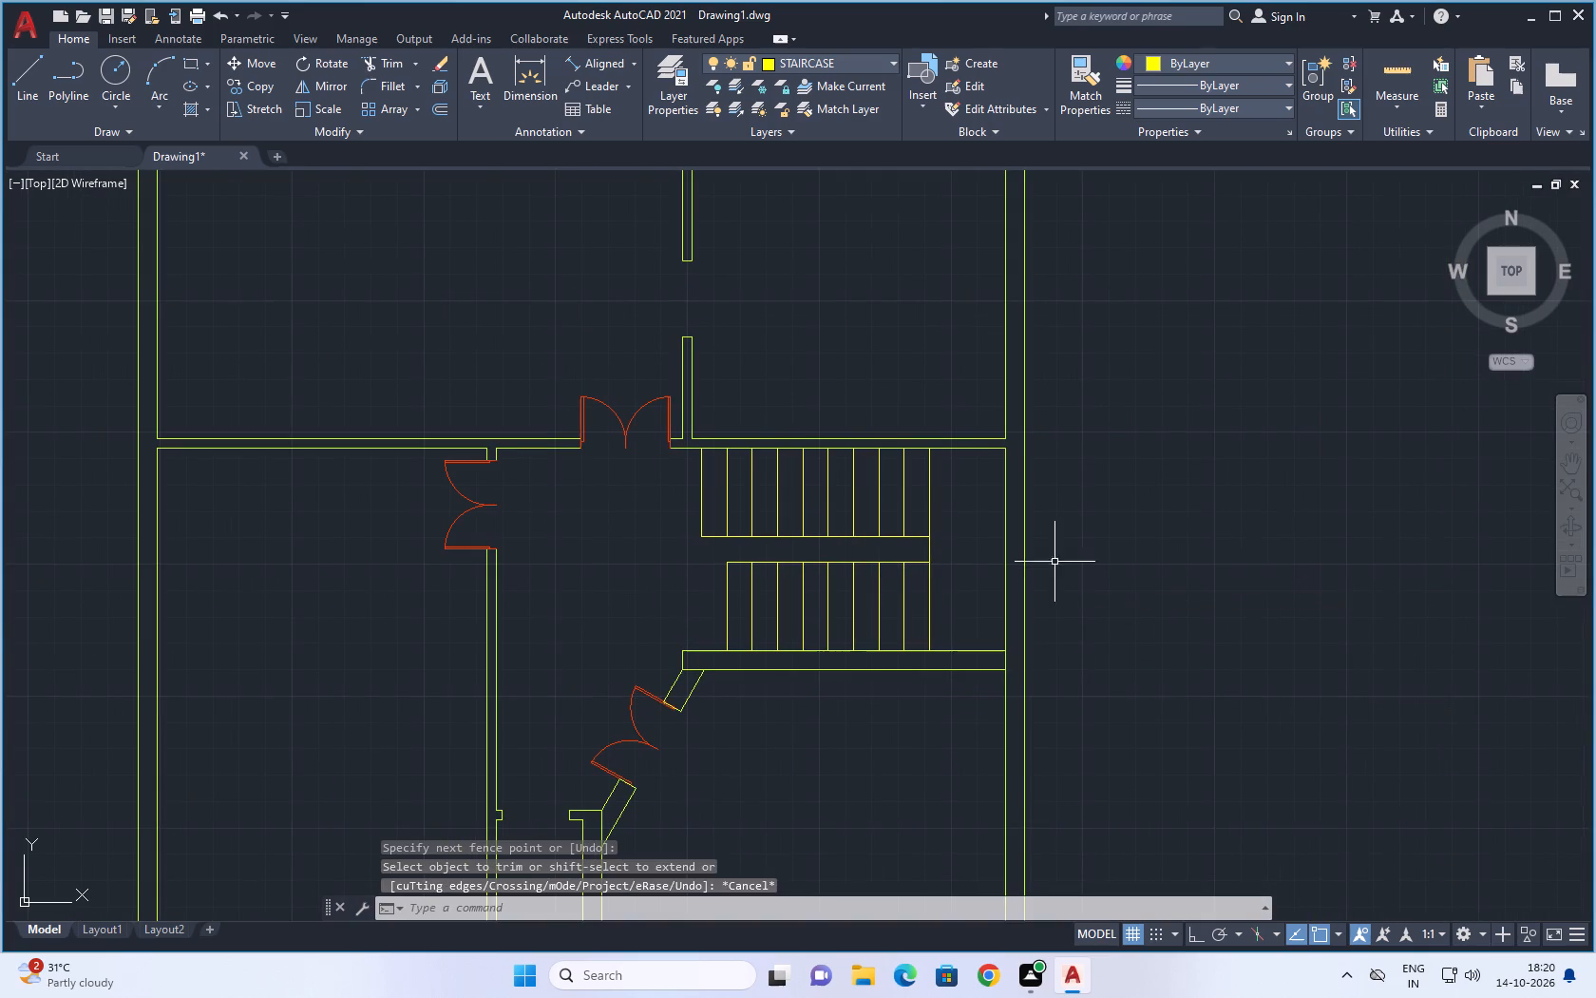
pyautogui.press('Escape')
pyautogui.press('Escape')
# Draw a U-shaped walking line through the middle of the lower flight, across the landing and back along the upper flight to its first tread.
pyautogui.click(26, 64)
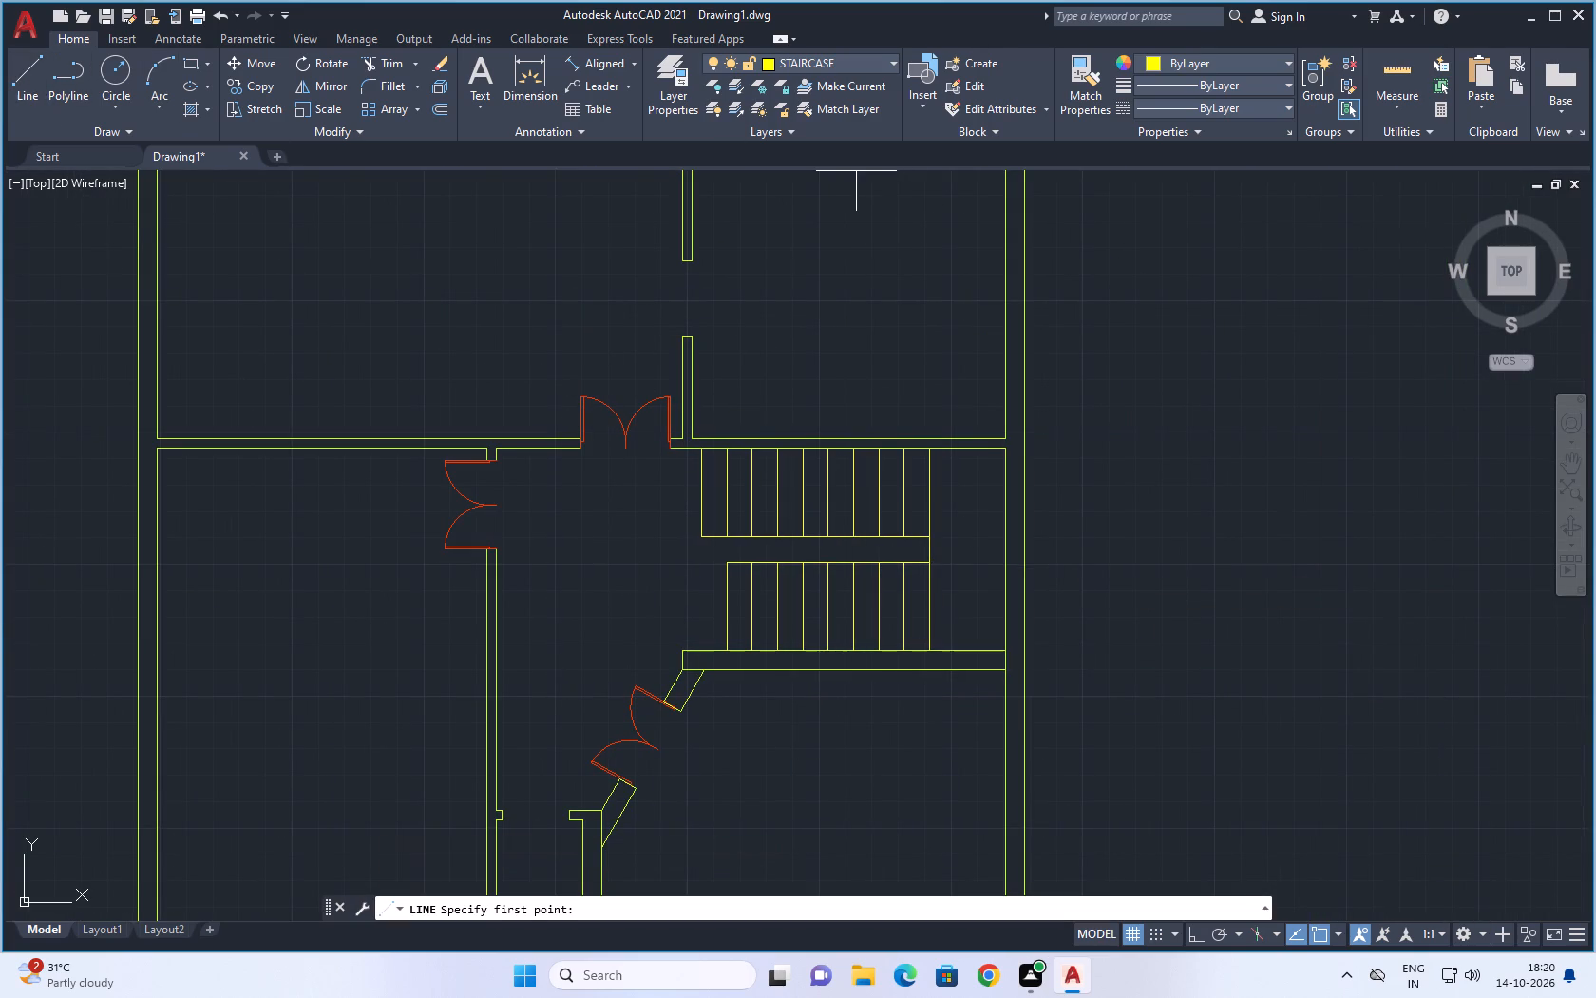
pyautogui.click(728, 611)
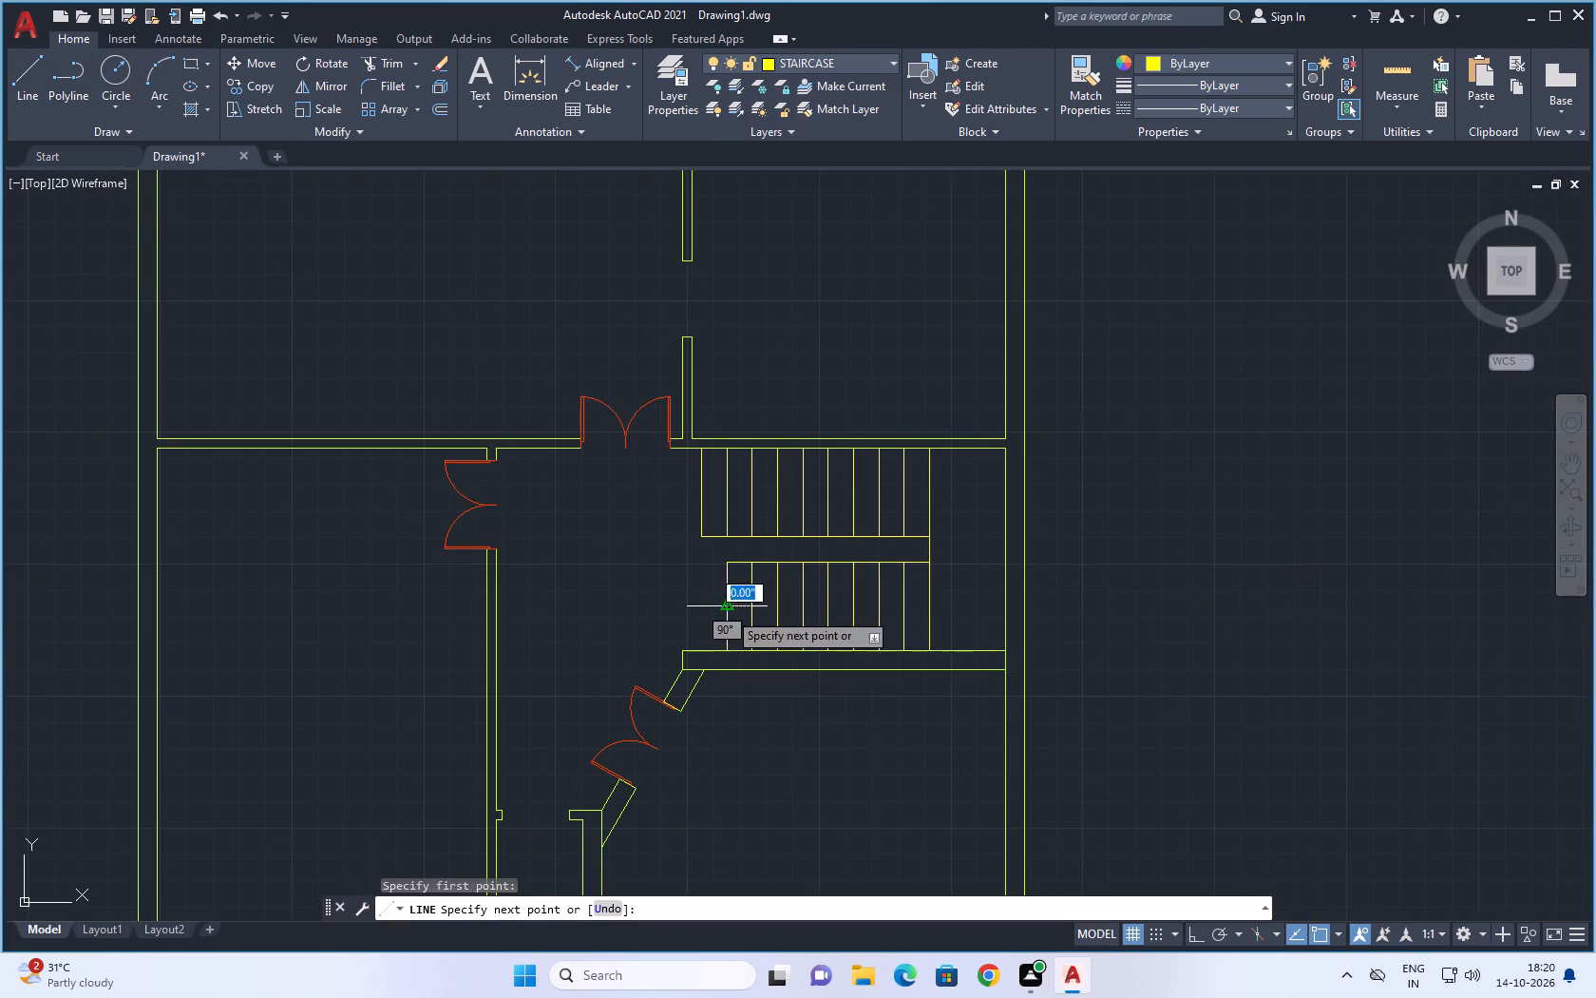
pyautogui.click(968, 603)
pyautogui.click(967, 491)
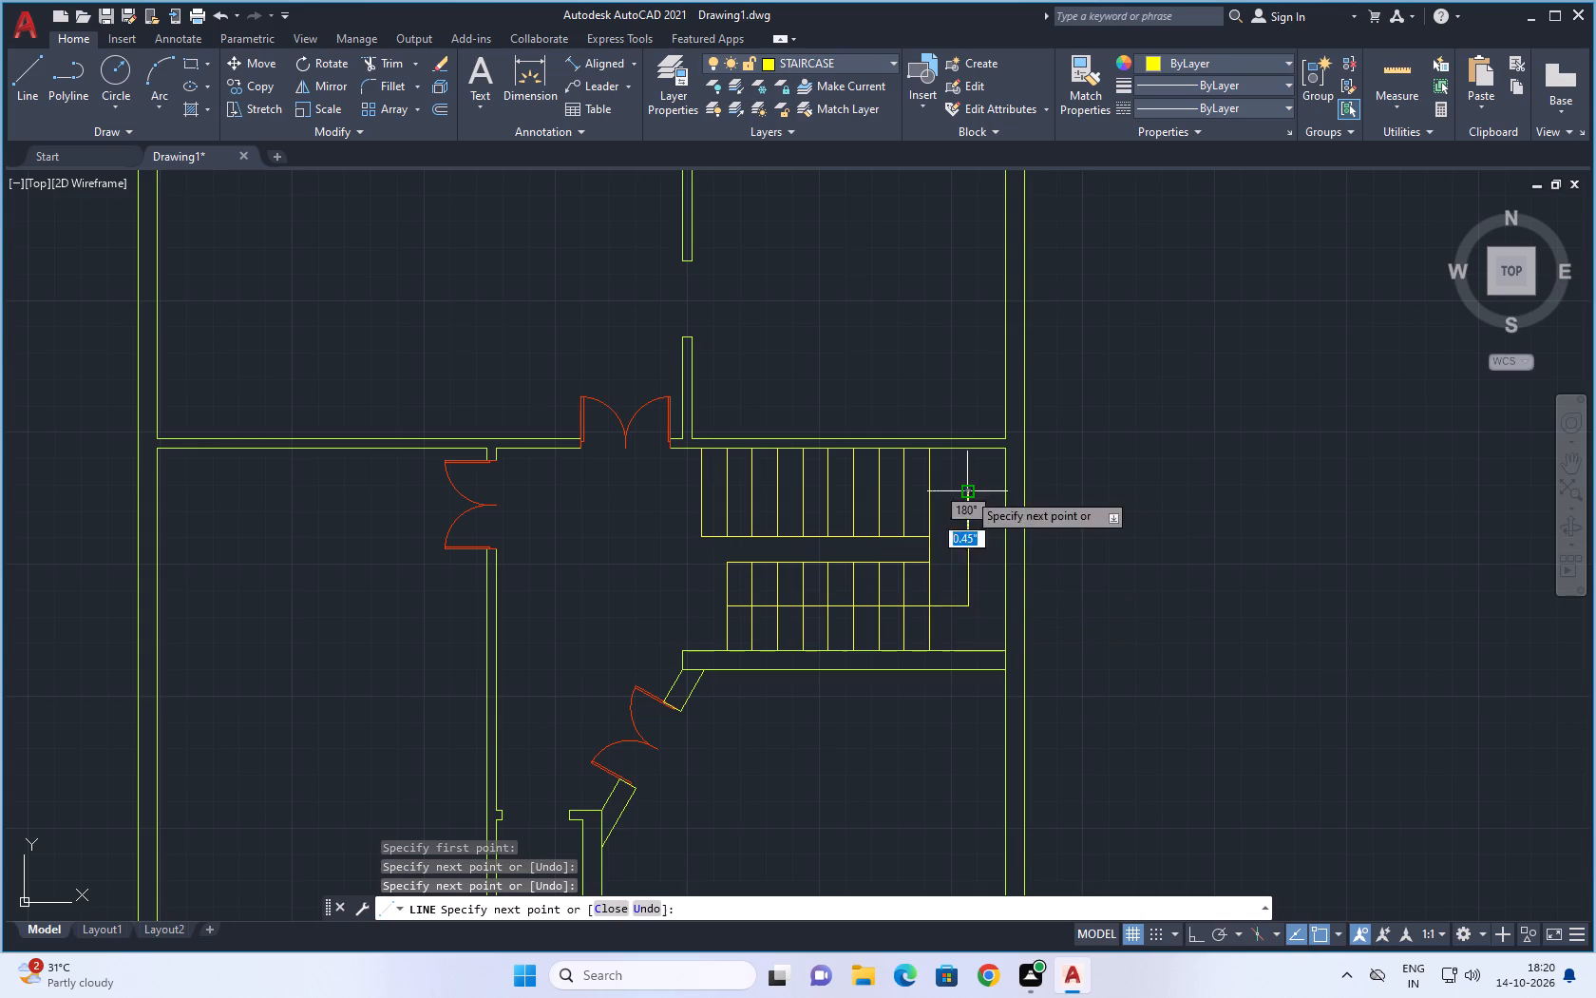
pyautogui.click(701, 491)
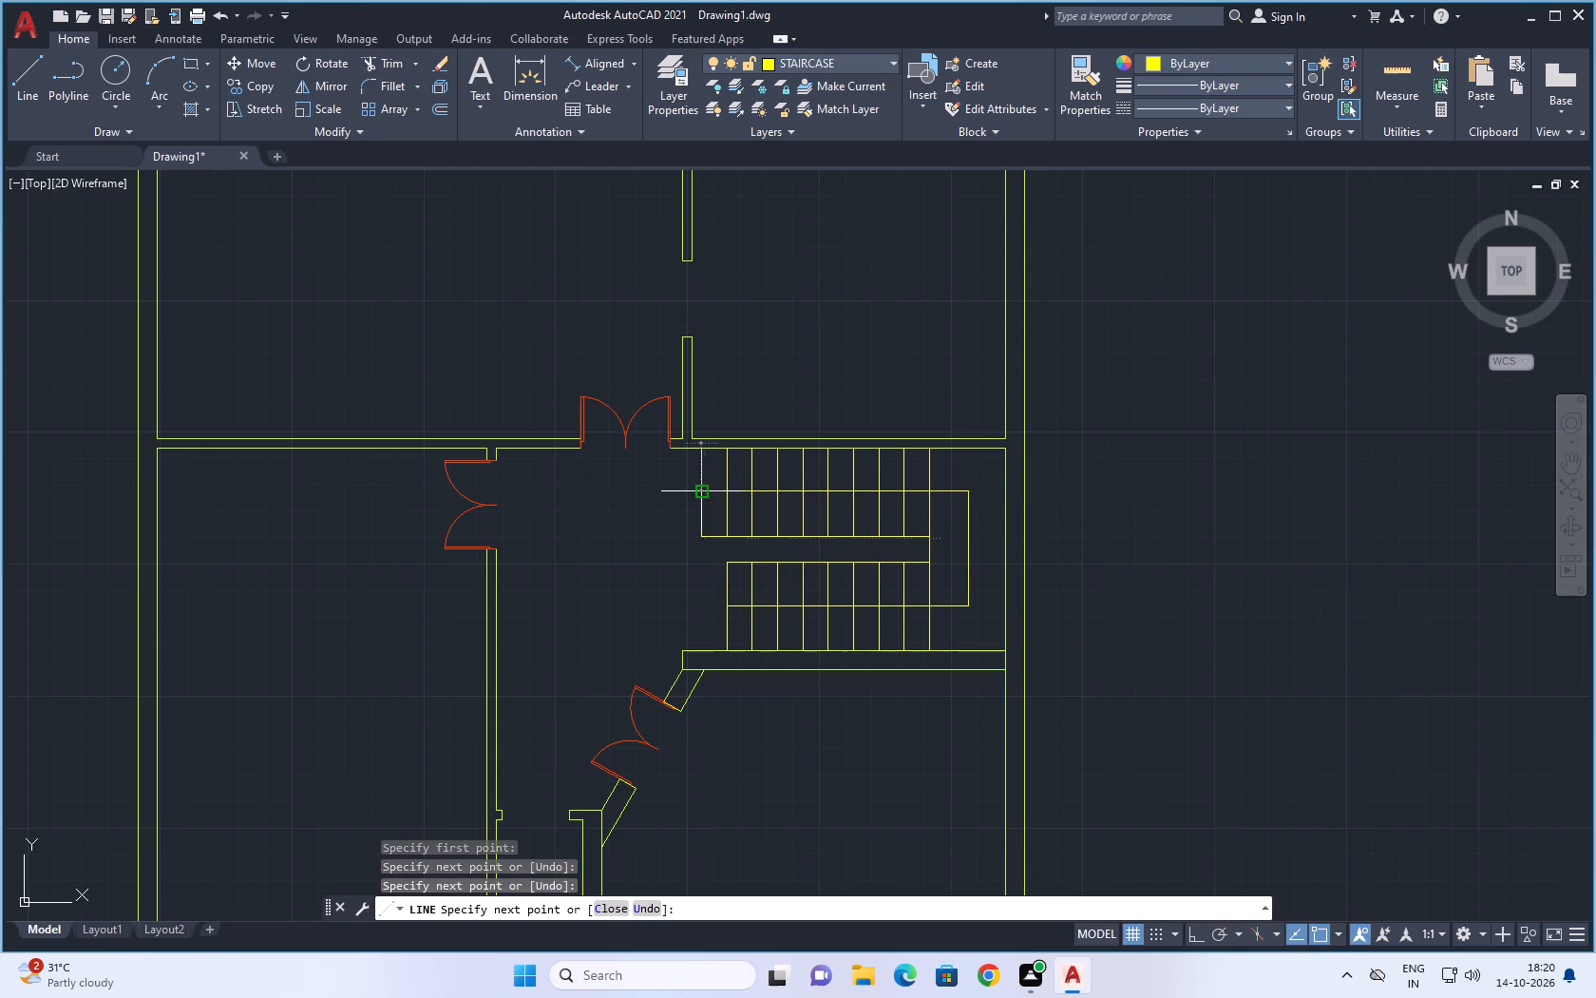
pyautogui.press('Escape')
pyautogui.press('Escape')
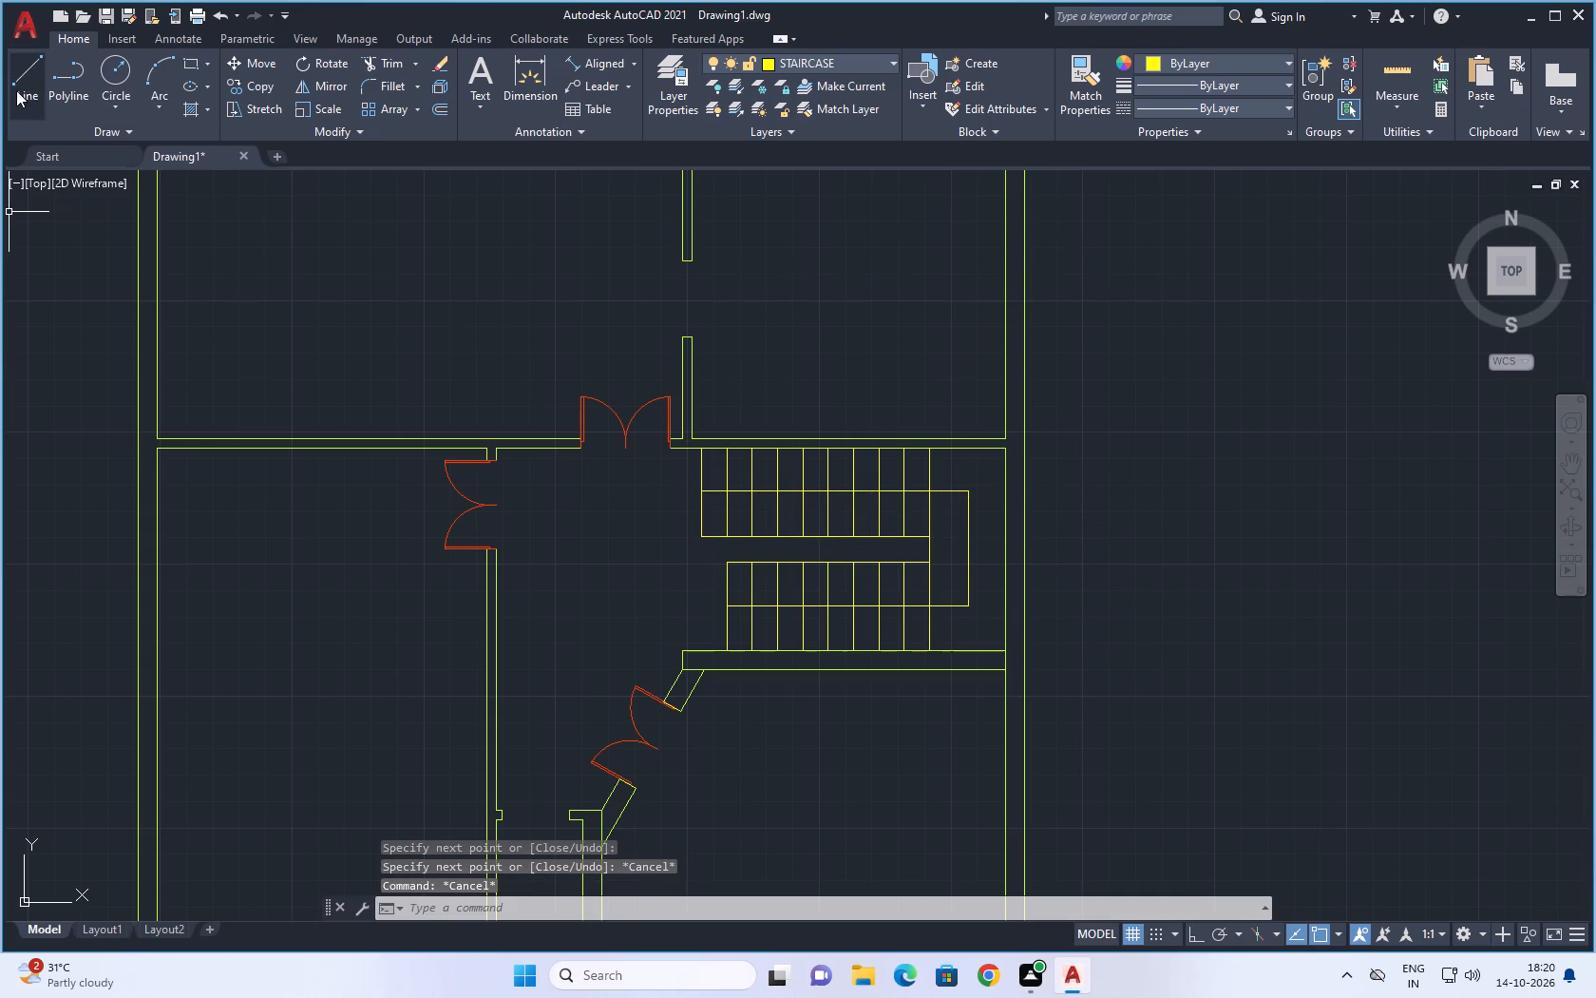
# Draw a triangular arrowhead with a base about 6.3" long at the upper flight's end of the walking line.
pyautogui.click(18, 79)
pyautogui.scroll(3, 564, 493)
pyautogui.moveTo(840, 497); pyautogui.dragTo(328, 665, button='middle')
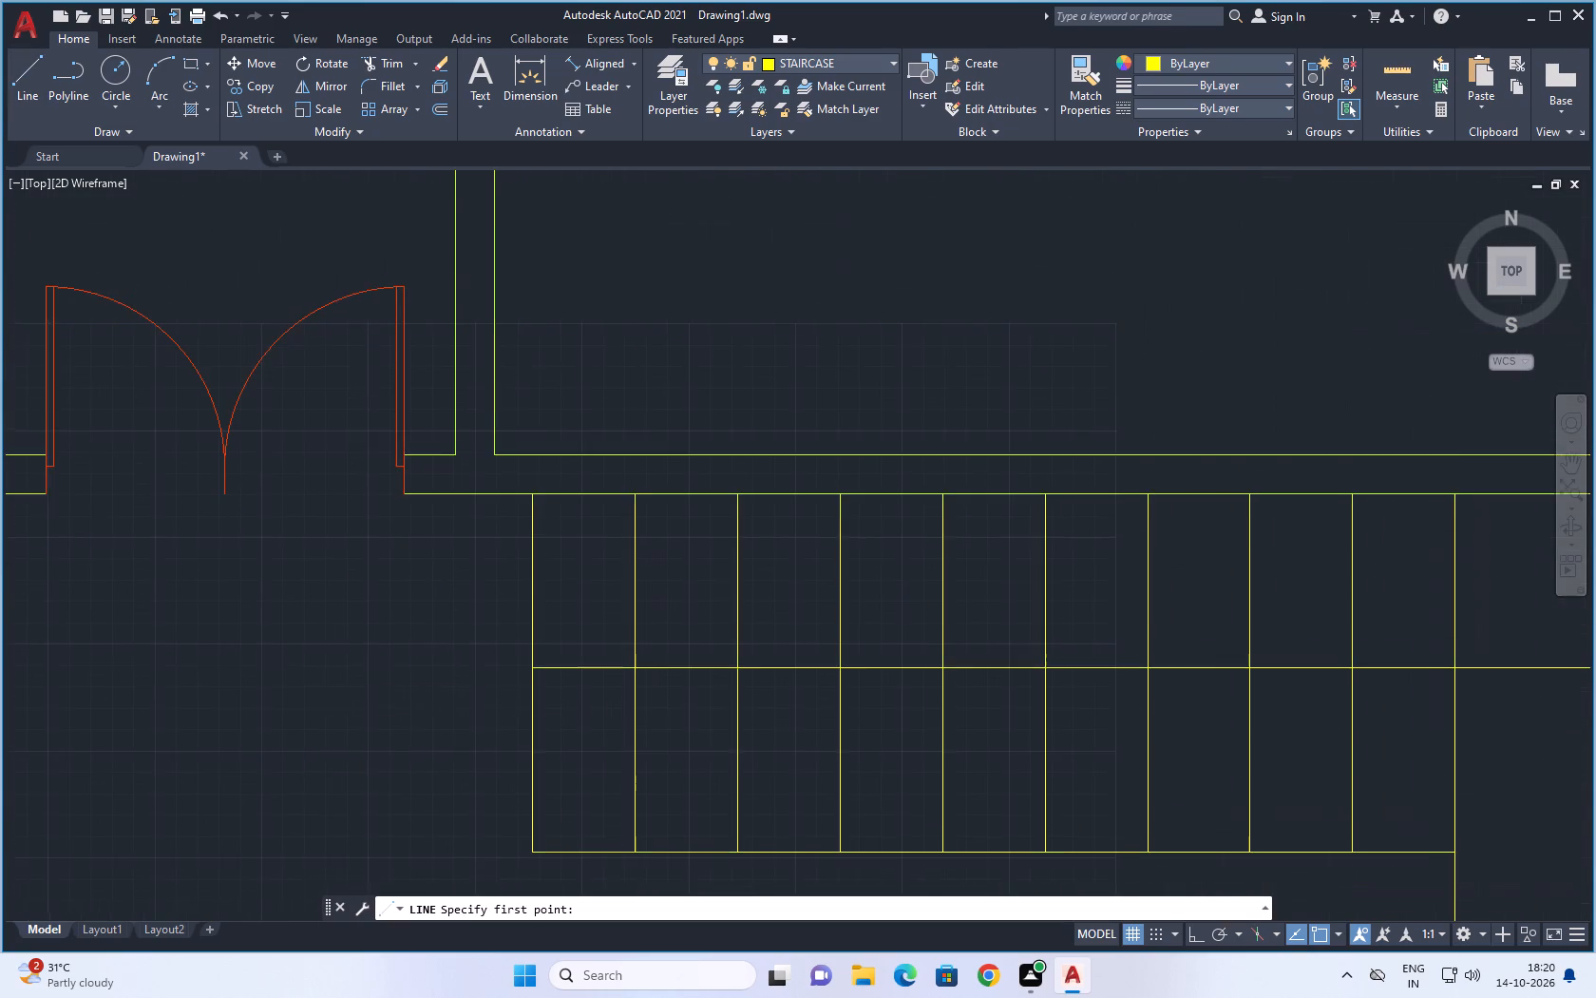
pyautogui.scroll(1, 458, 711)
pyautogui.click(577, 643)
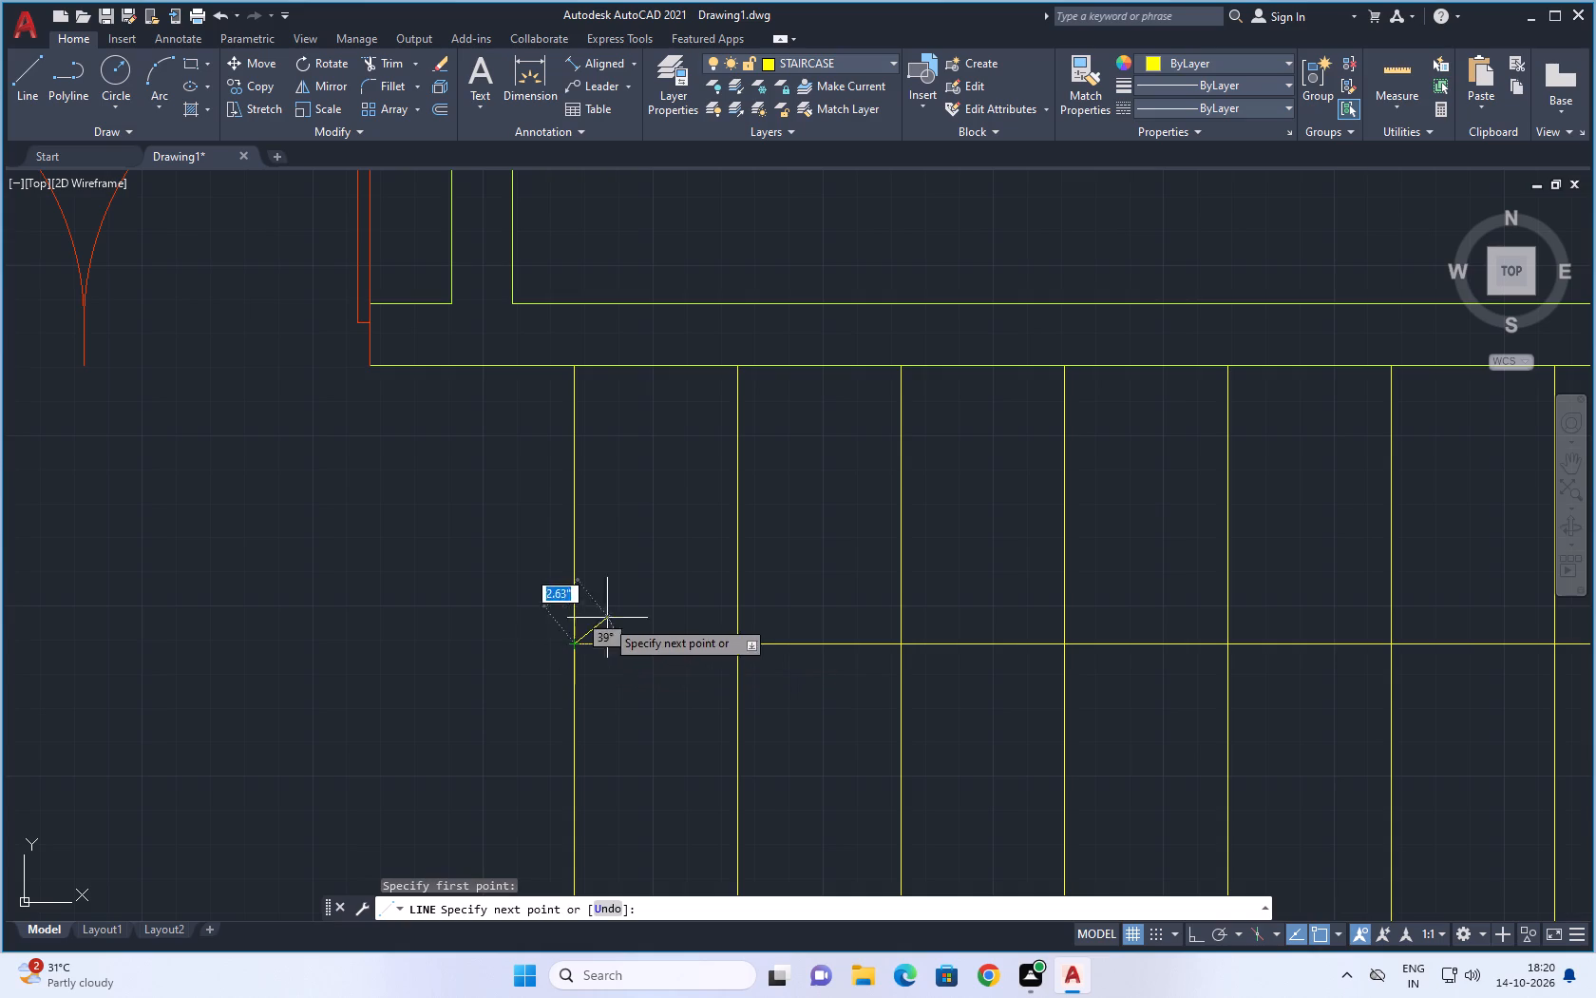
pyautogui.click(654, 602)
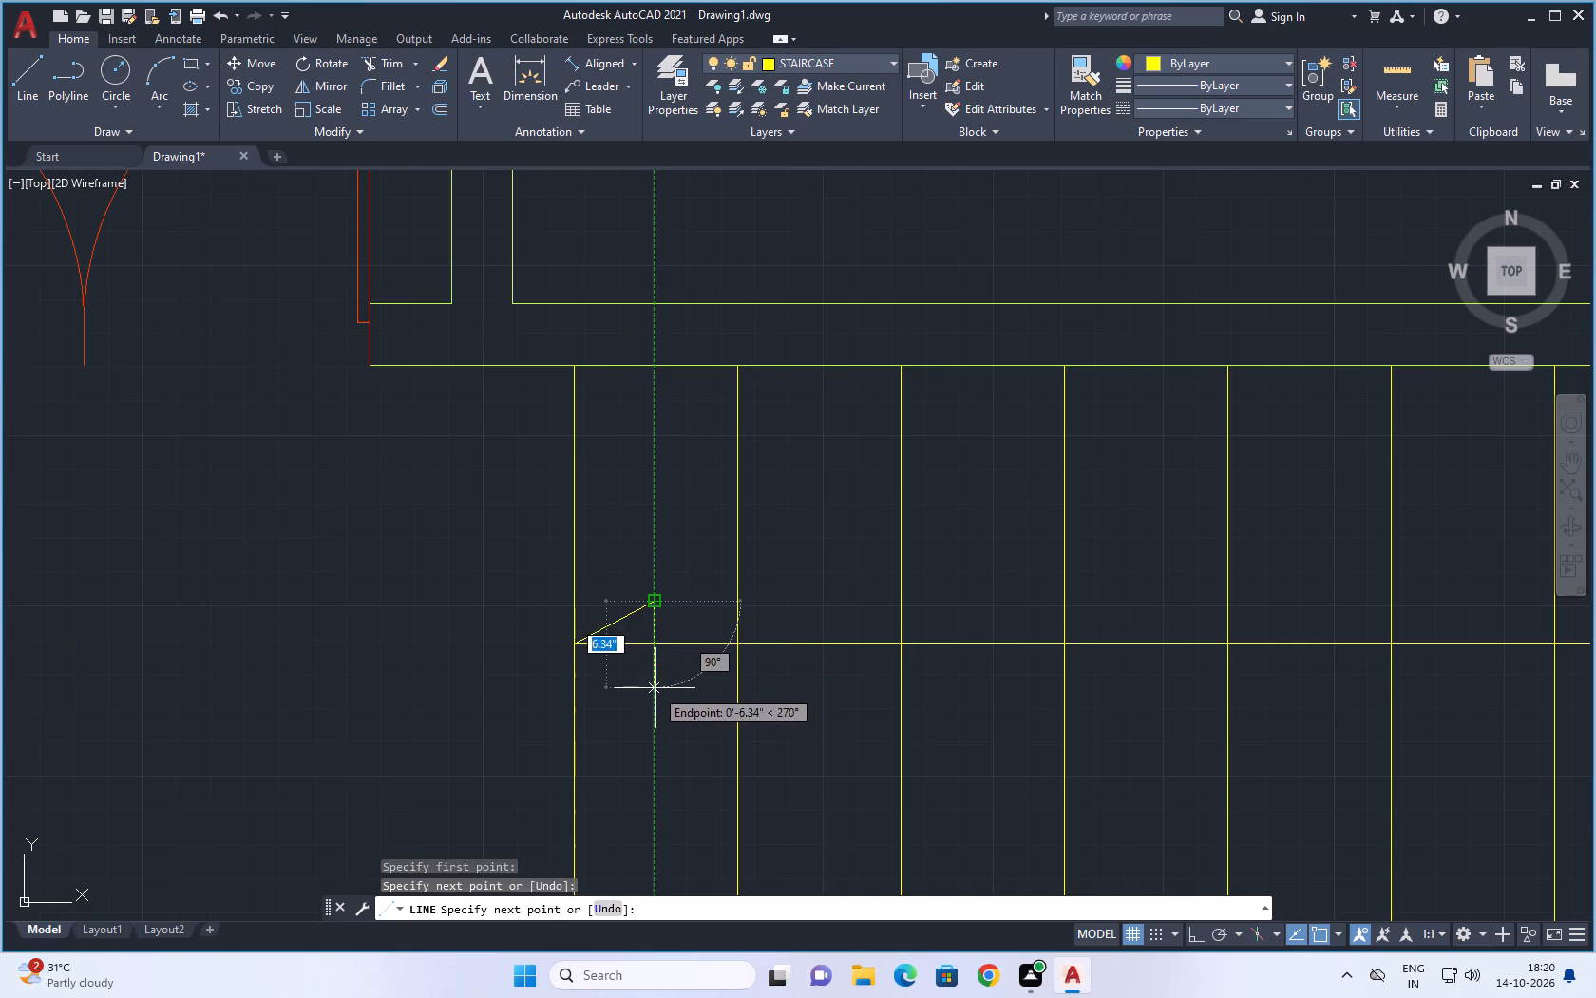
pyautogui.click(655, 688)
pyautogui.click(578, 646)
pyautogui.press('Escape')
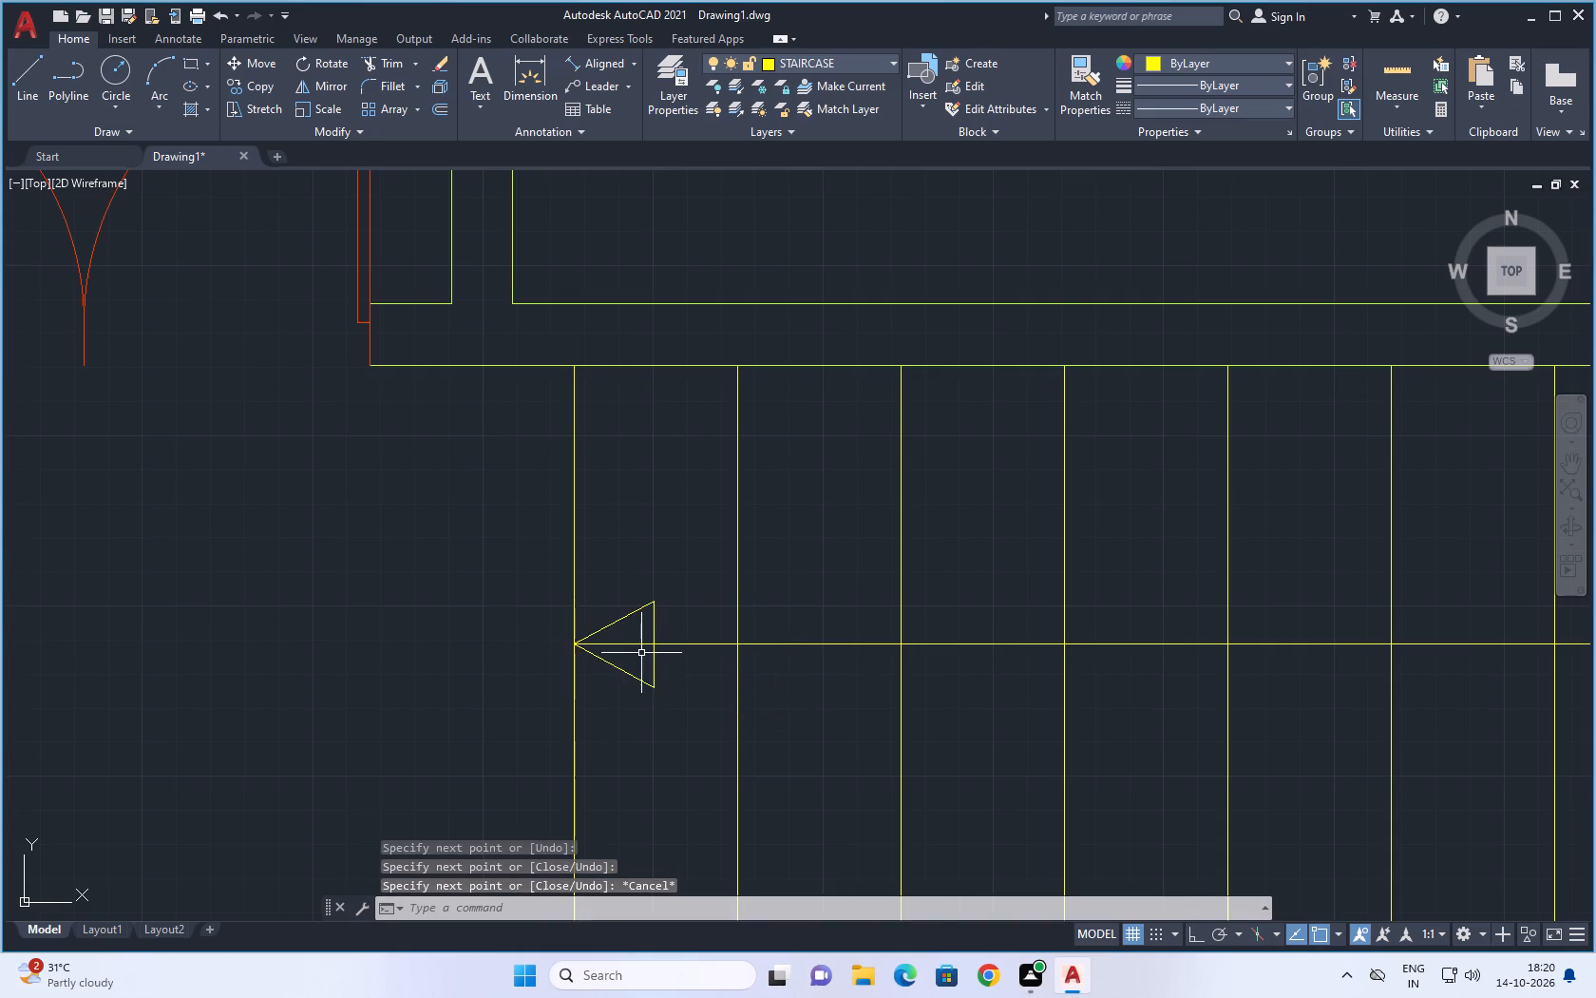
# Examine the whole floor plan, including the staircase and the entrance area.
pyautogui.scroll(-5, 649, 662)
pyautogui.moveTo(981, 723); pyautogui.dragTo(986, 535, button='middle')
pyautogui.scroll(-1, 995, 549)
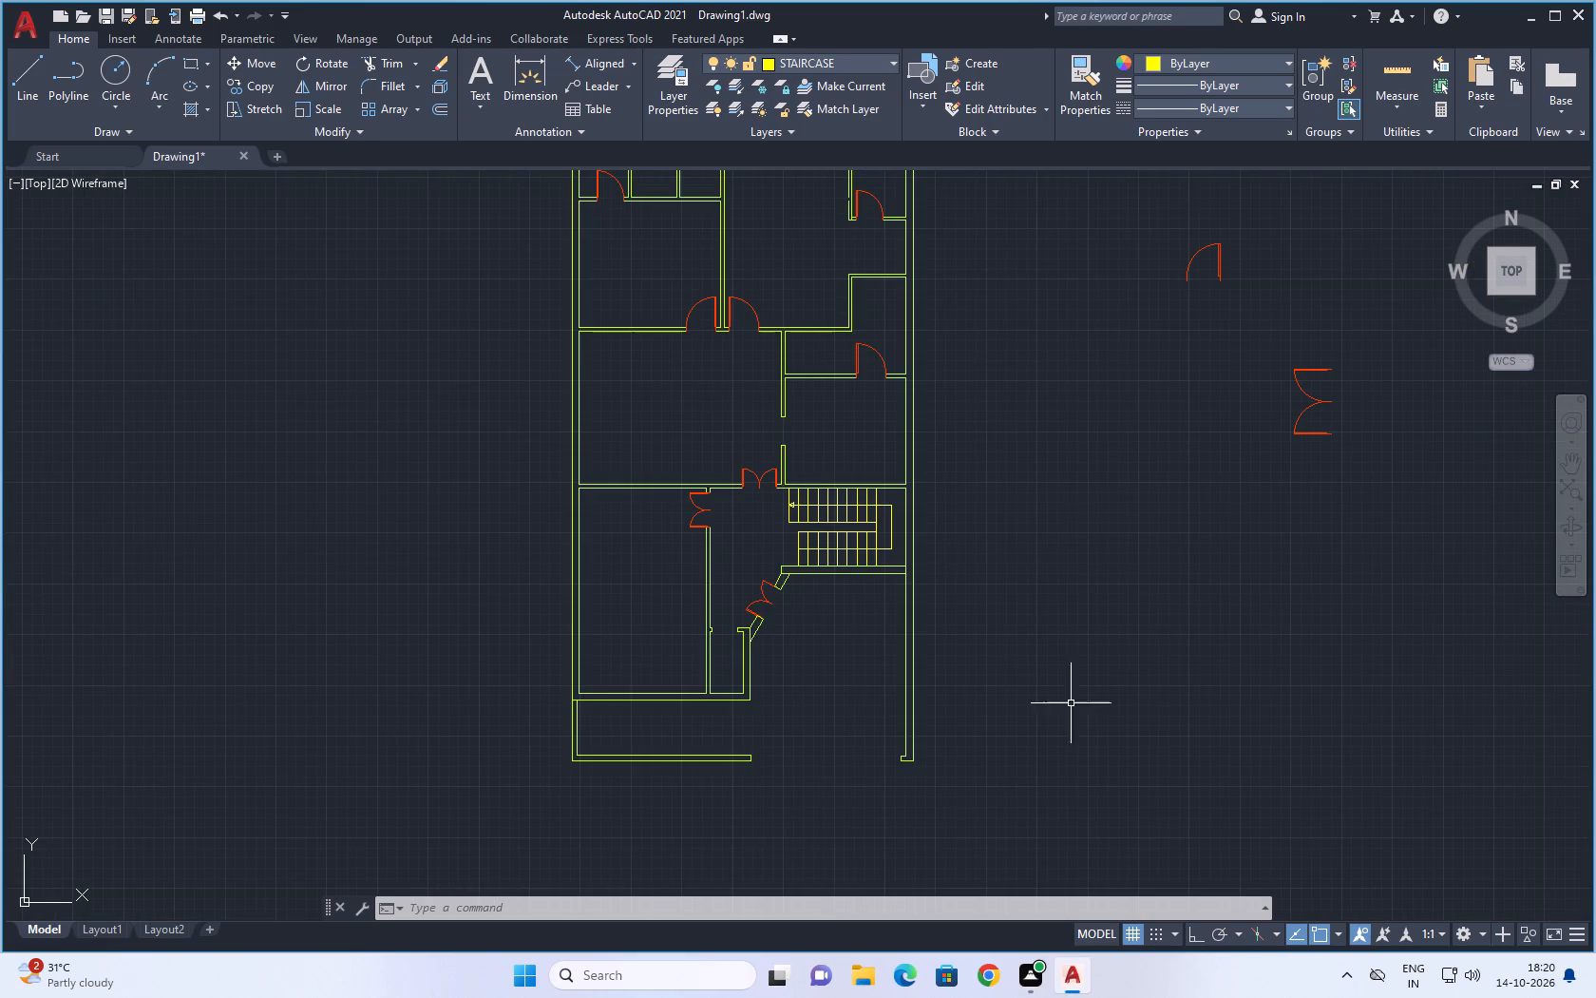
pyautogui.moveTo(995, 629); pyautogui.dragTo(1035, 706, button='middle')
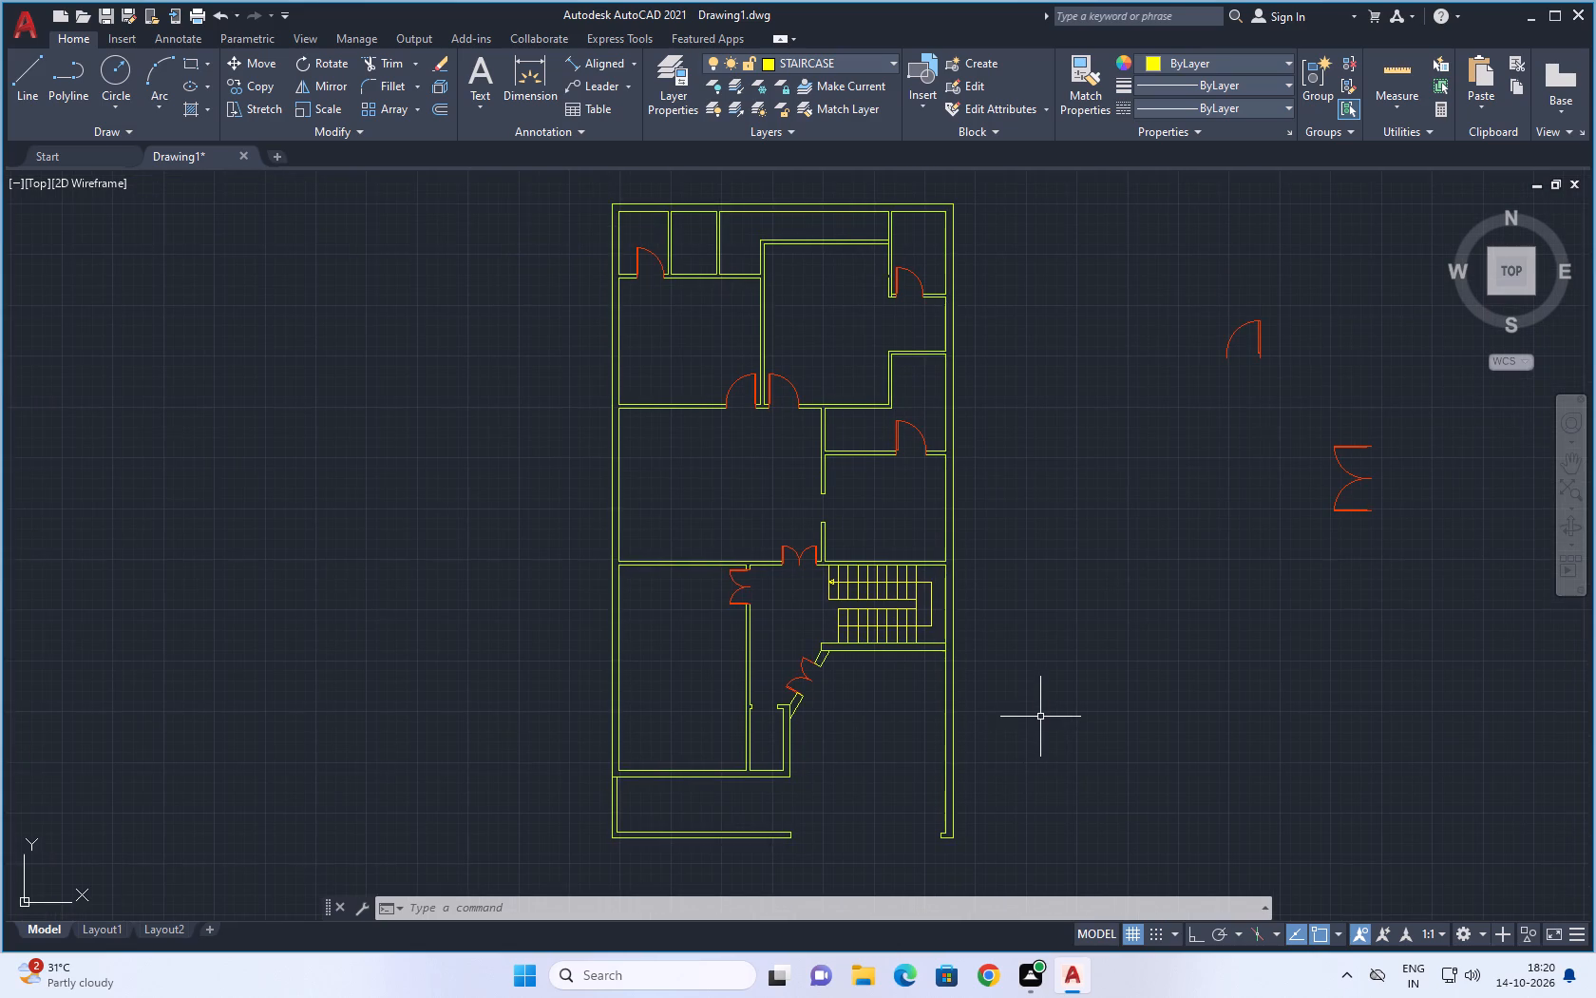
pyautogui.scroll(1, 1040, 717)
pyautogui.scroll(-1, 1043, 717)
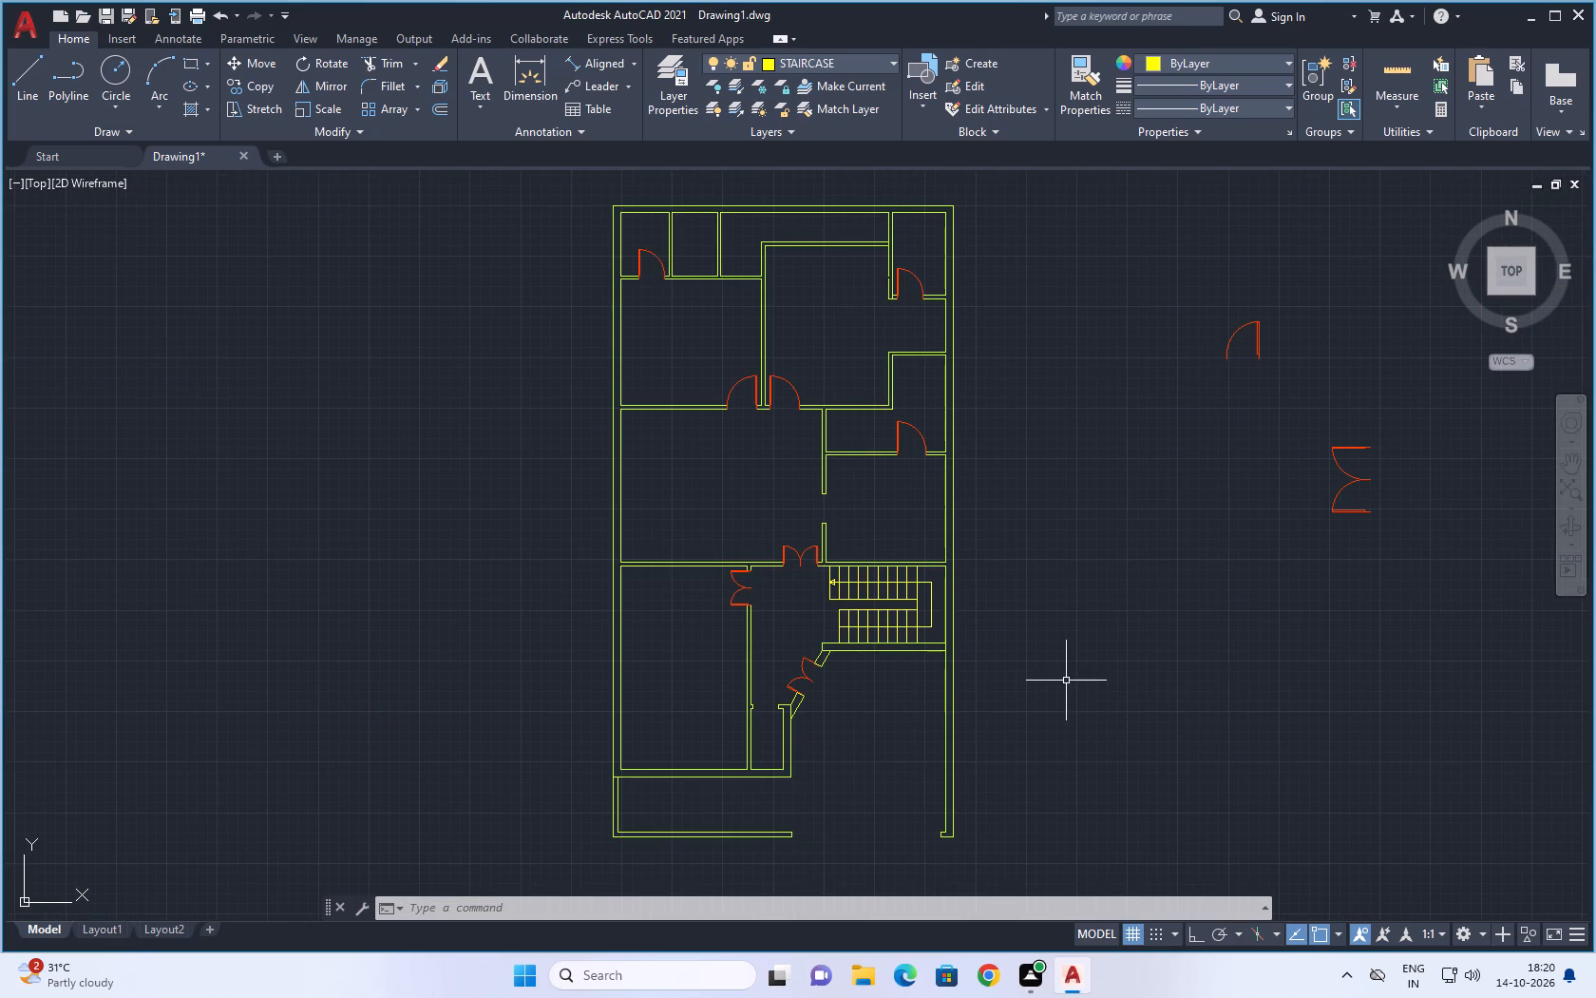
pyautogui.moveTo(1059, 679); pyautogui.dragTo(1032, 697, button='middle')
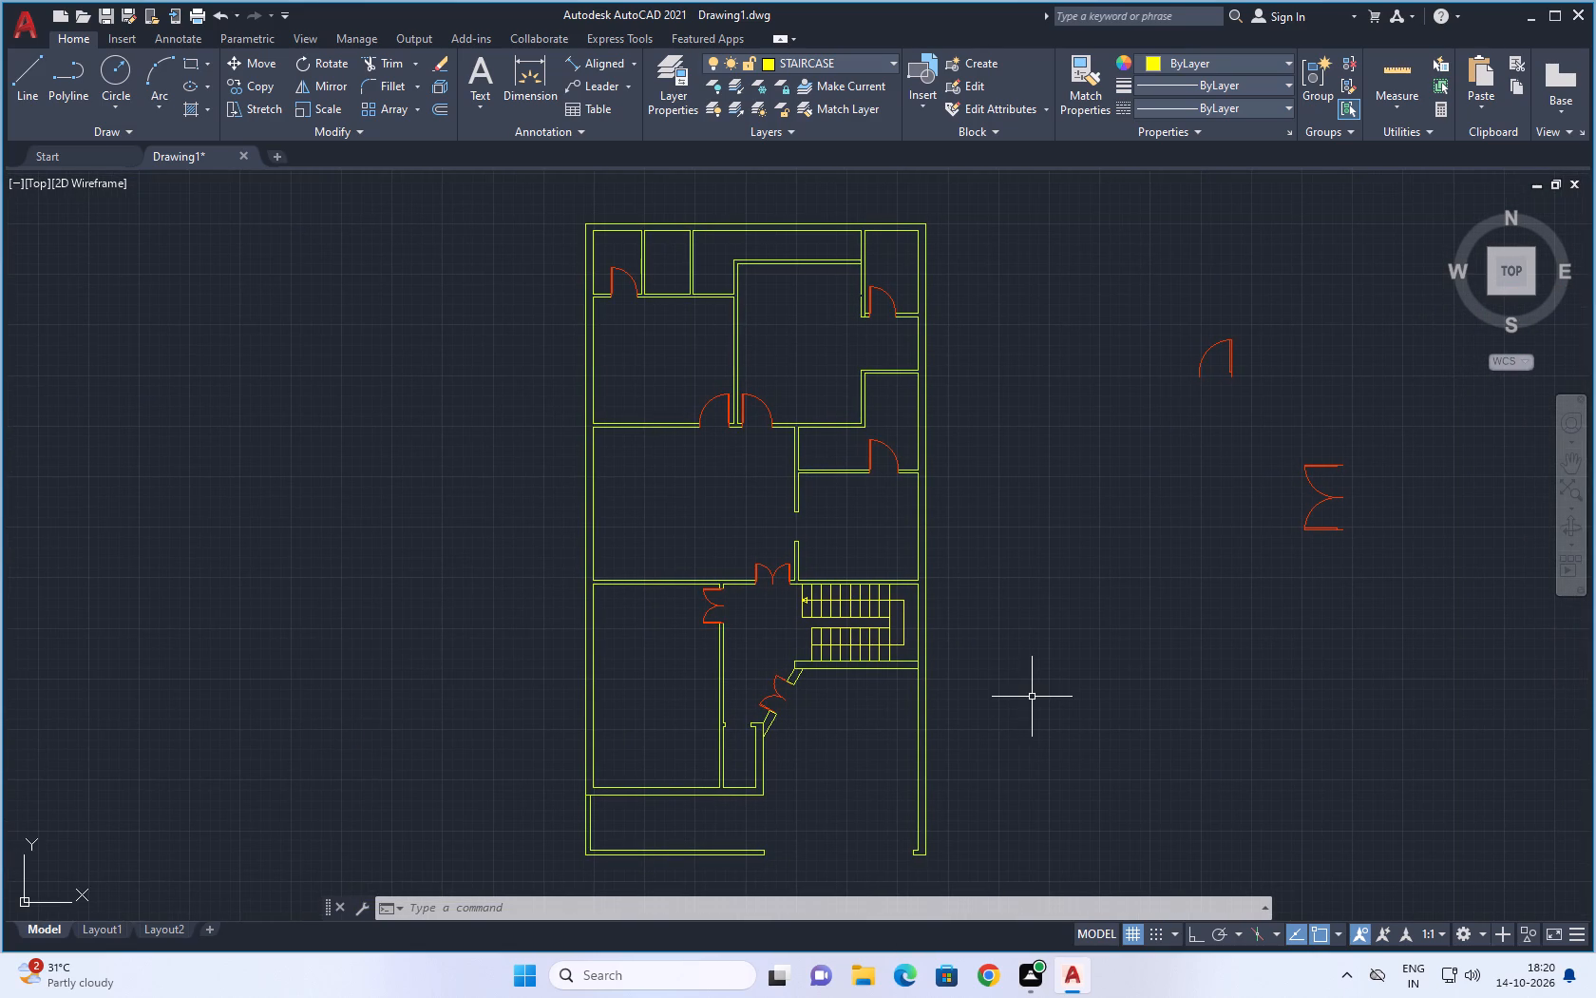
pyautogui.scroll(-1, 1032, 697)
pyautogui.moveTo(1054, 718); pyautogui.dragTo(940, 662, button='middle')
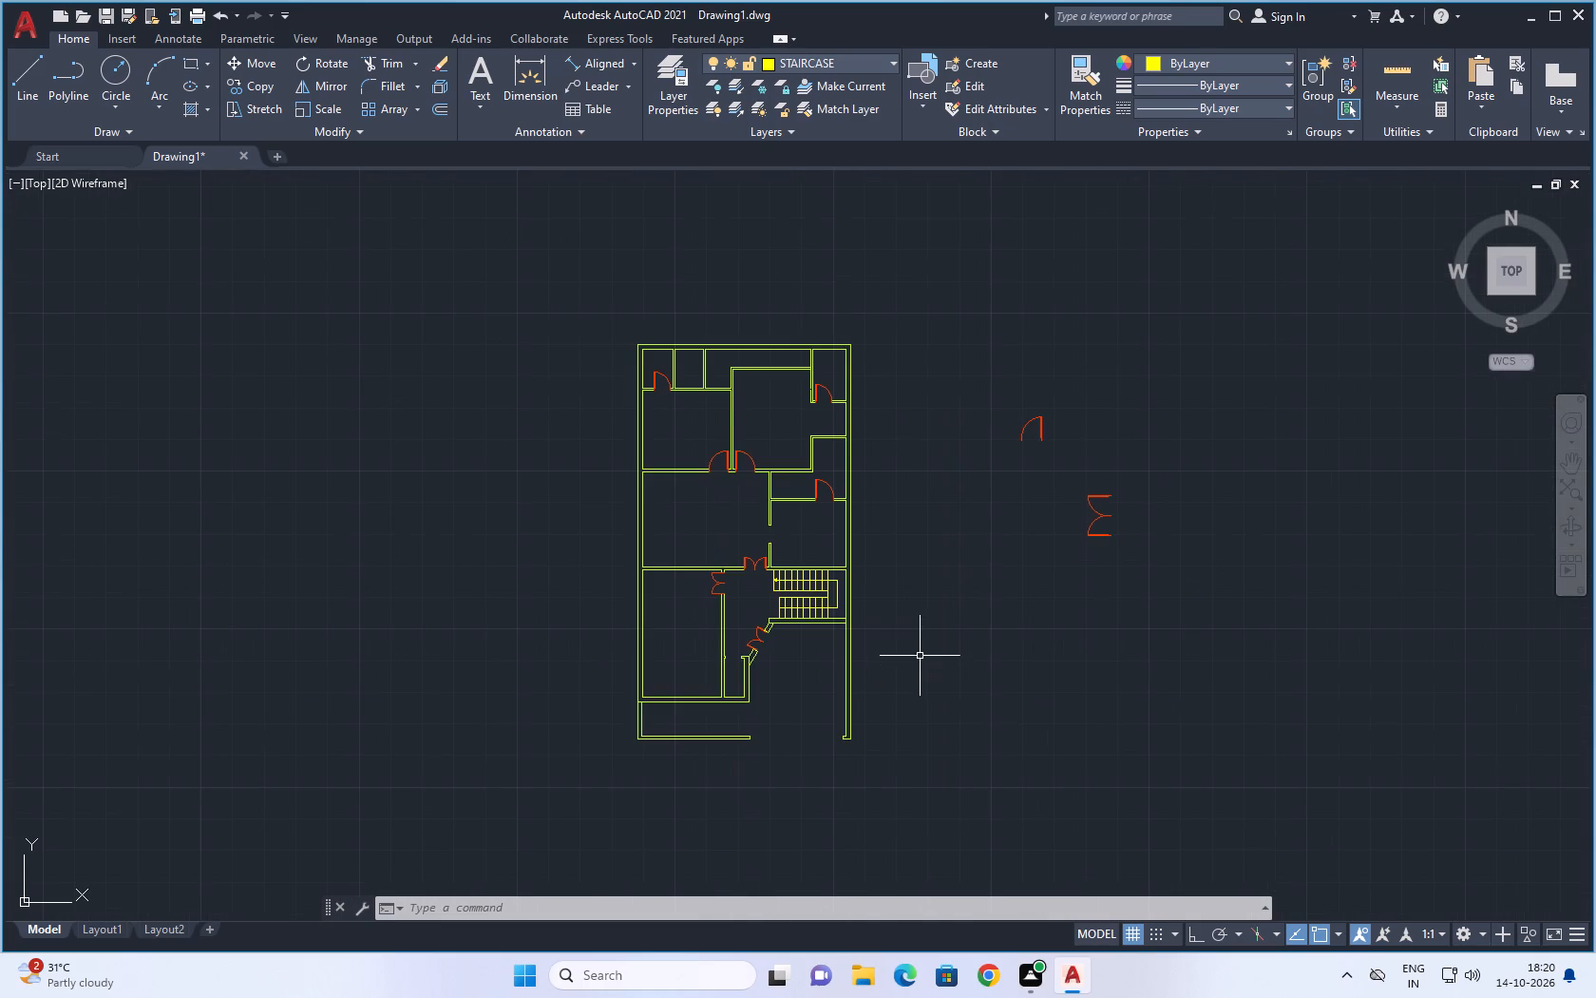
pyautogui.moveTo(926, 632); pyautogui.dragTo(928, 690, button='middle')
pyautogui.scroll(1, 928, 690)
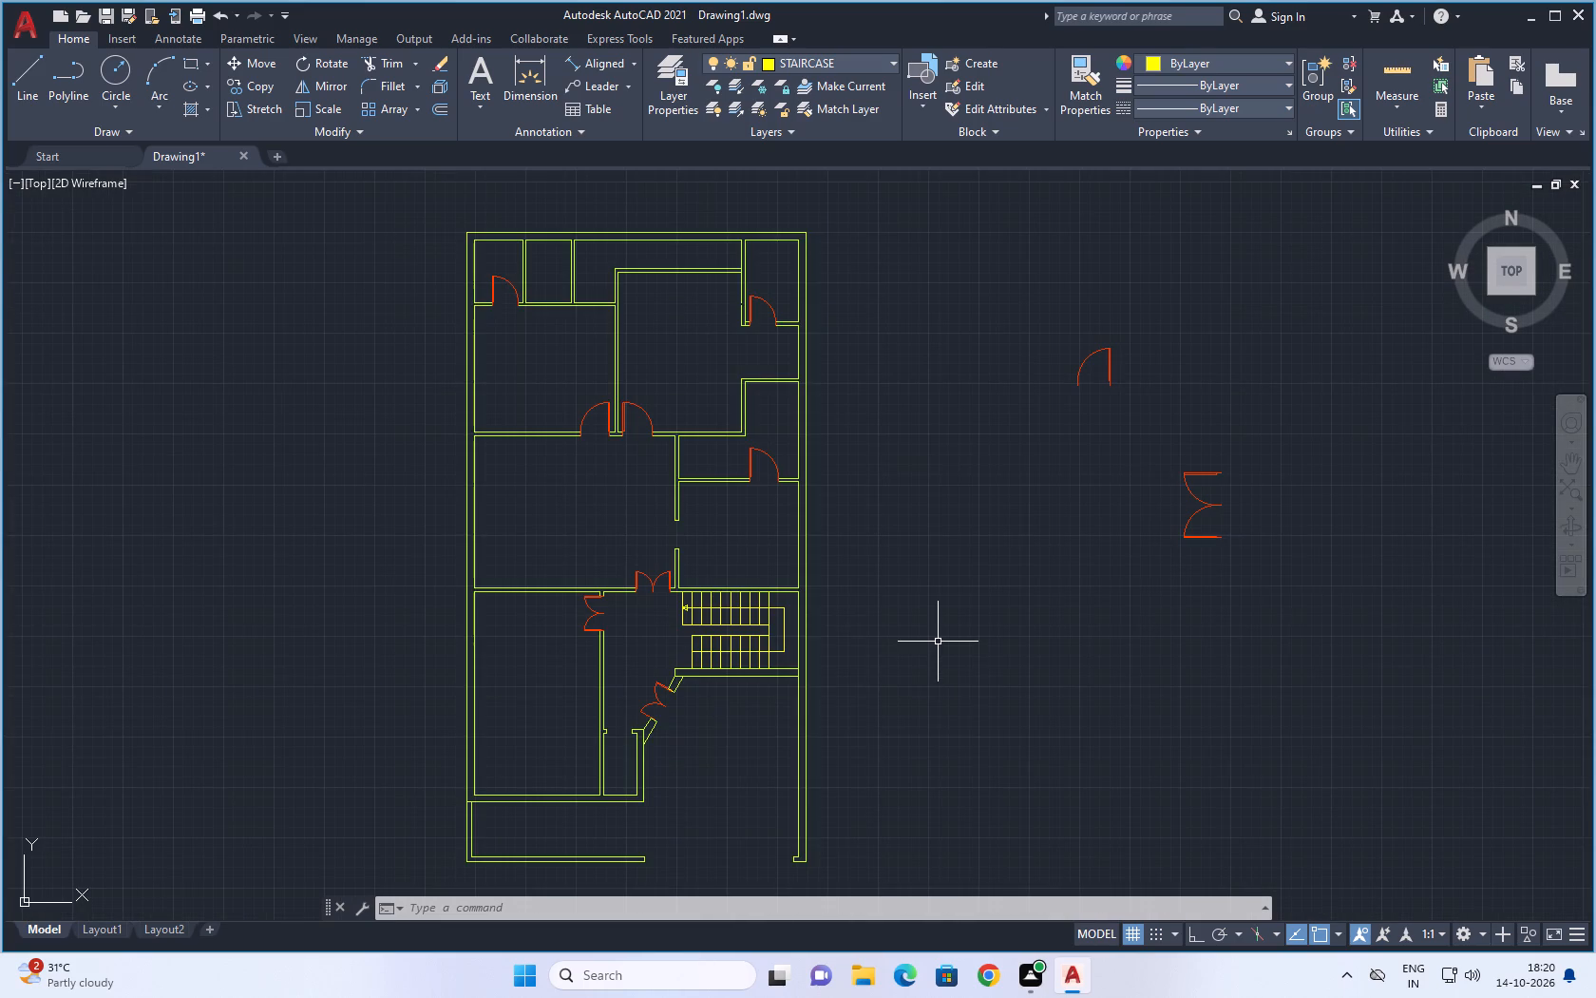
pyautogui.moveTo(940, 617); pyautogui.dragTo(959, 577, button='middle')
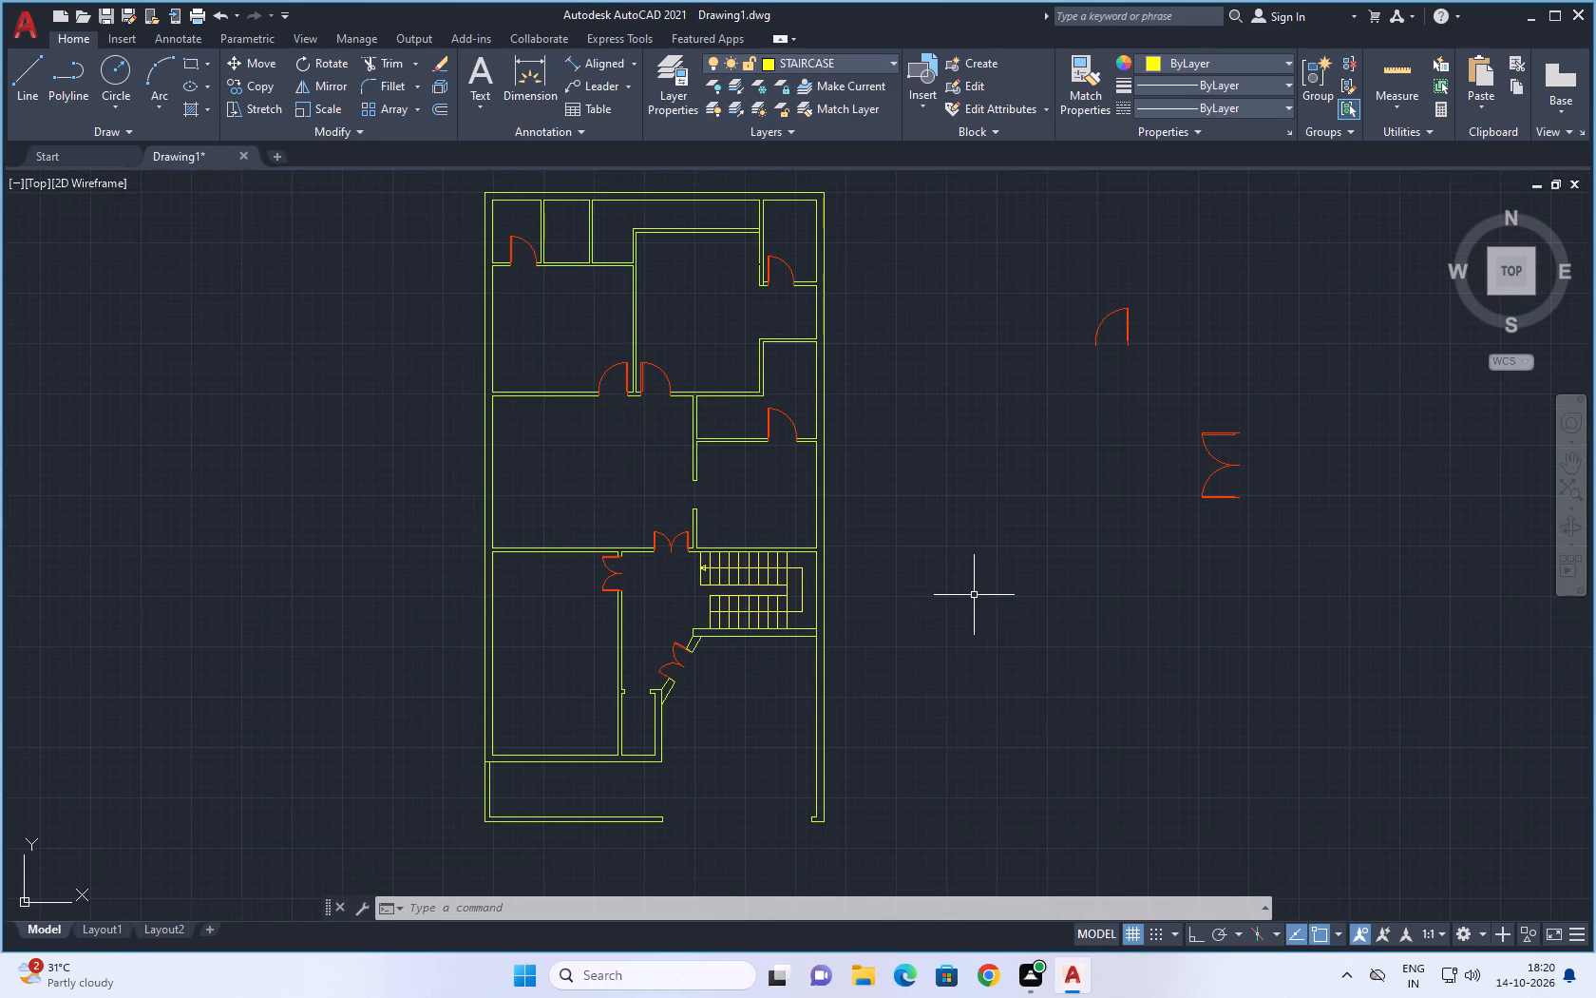
pyautogui.moveTo(940, 755); pyautogui.dragTo(977, 703, button='middle')
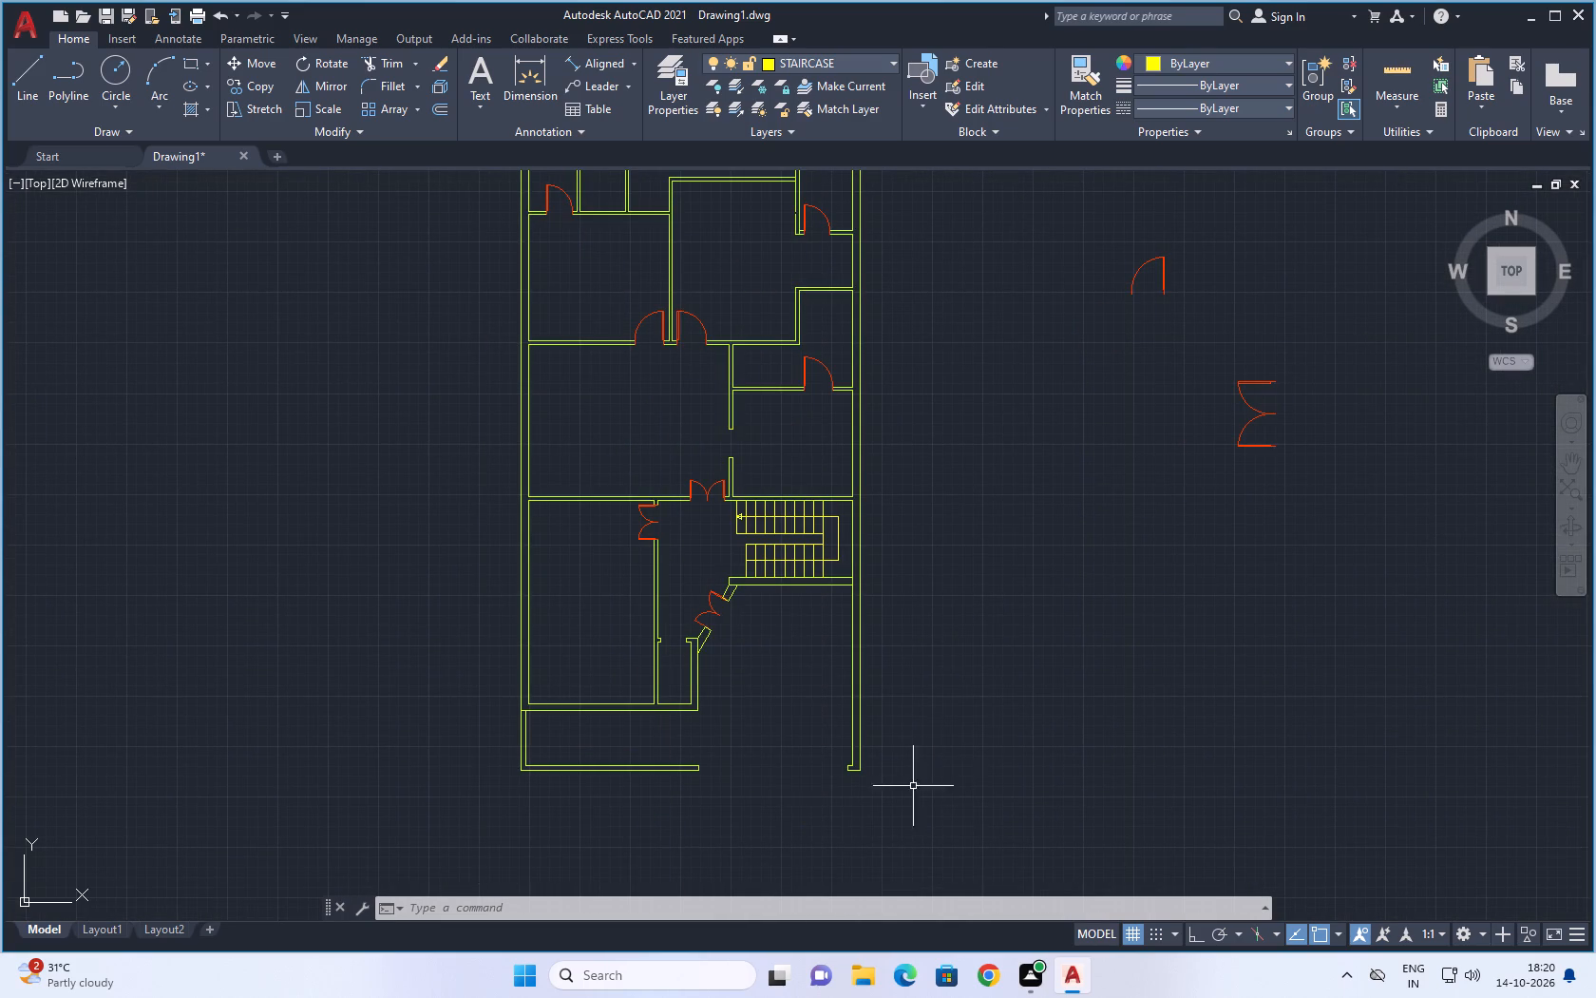
pyautogui.moveTo(996, 765); pyautogui.dragTo(994, 786, button='middle')
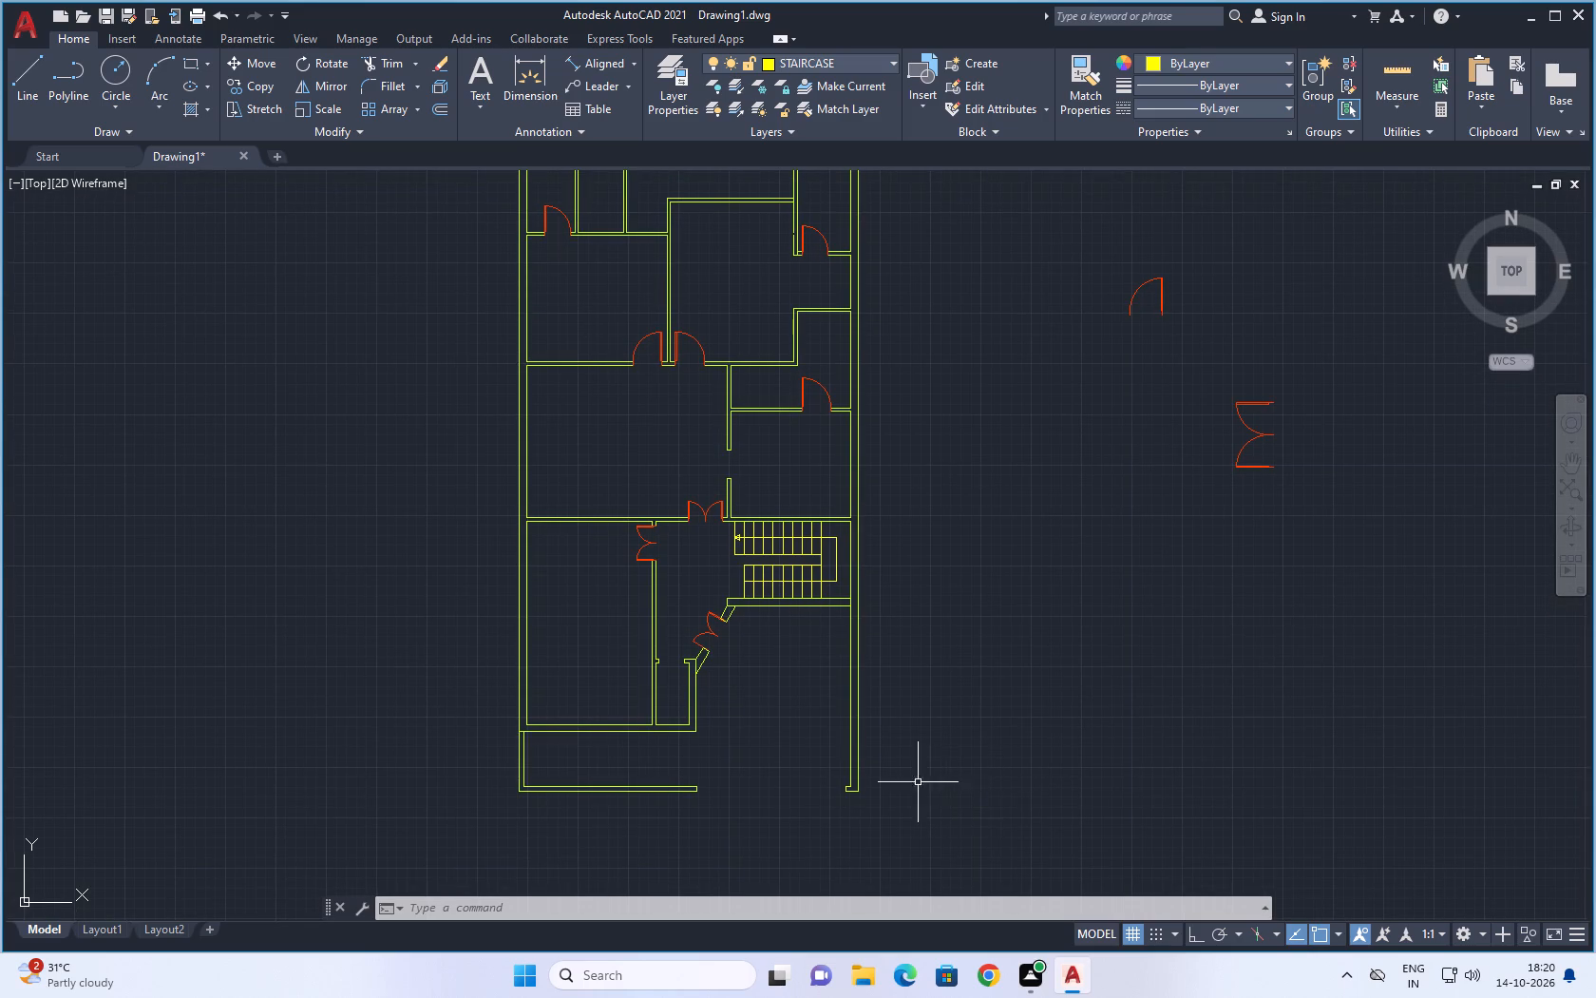
pyautogui.scroll(1, 756, 724)
pyautogui.moveTo(784, 705); pyautogui.dragTo(758, 789, button='middle')
pyautogui.scroll(-2, 1275, 643)
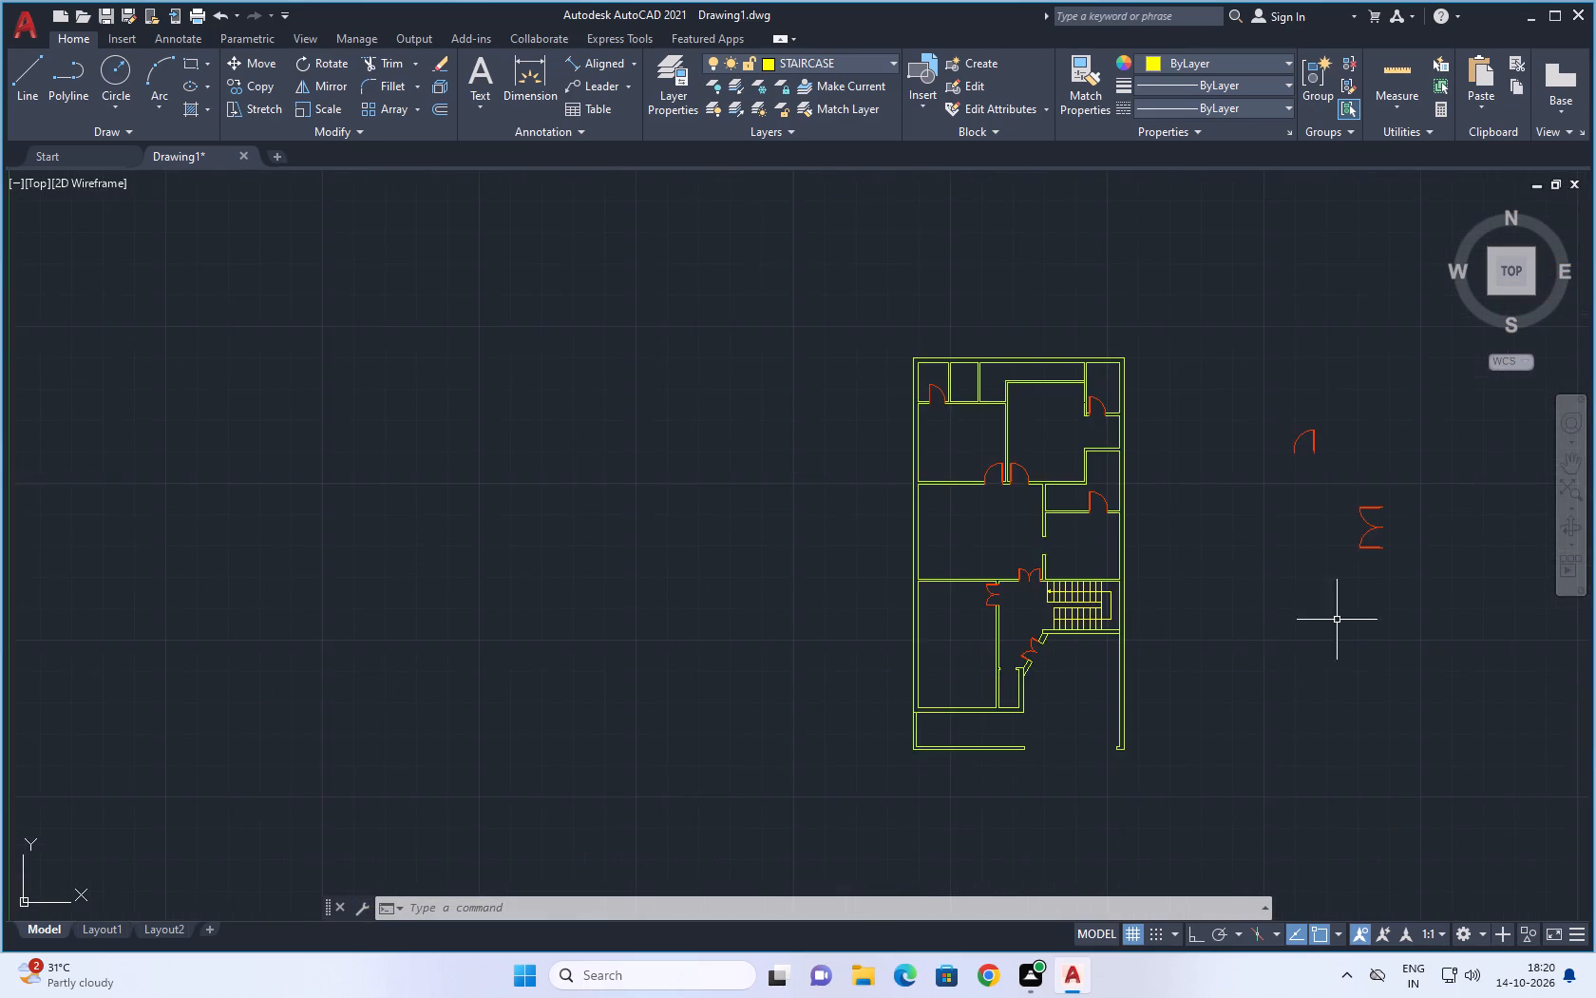
# Rotate the spare single door beside the plan by half a turn about its hinge-side end, with Ortho on.
pyautogui.moveTo(1325, 620); pyautogui.dragTo(1111, 689, button='middle')
pyautogui.moveTo(1163, 474); pyautogui.dragTo(1127, 488)
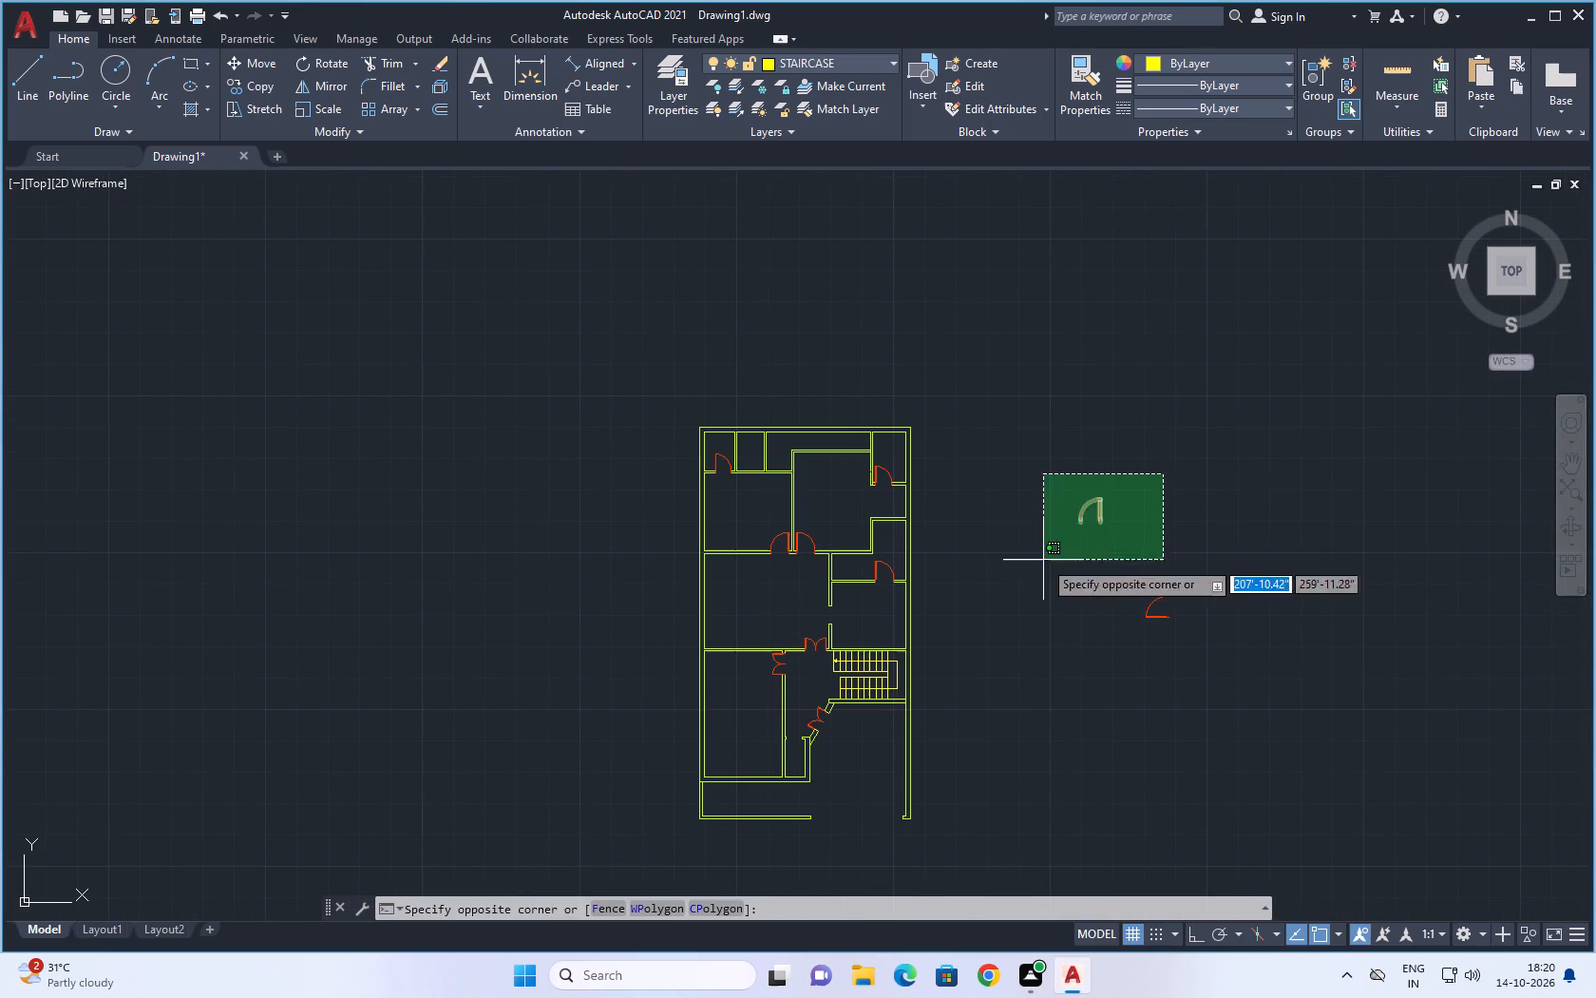
pyautogui.click(1043, 560)
pyautogui.scroll(2, 1171, 498)
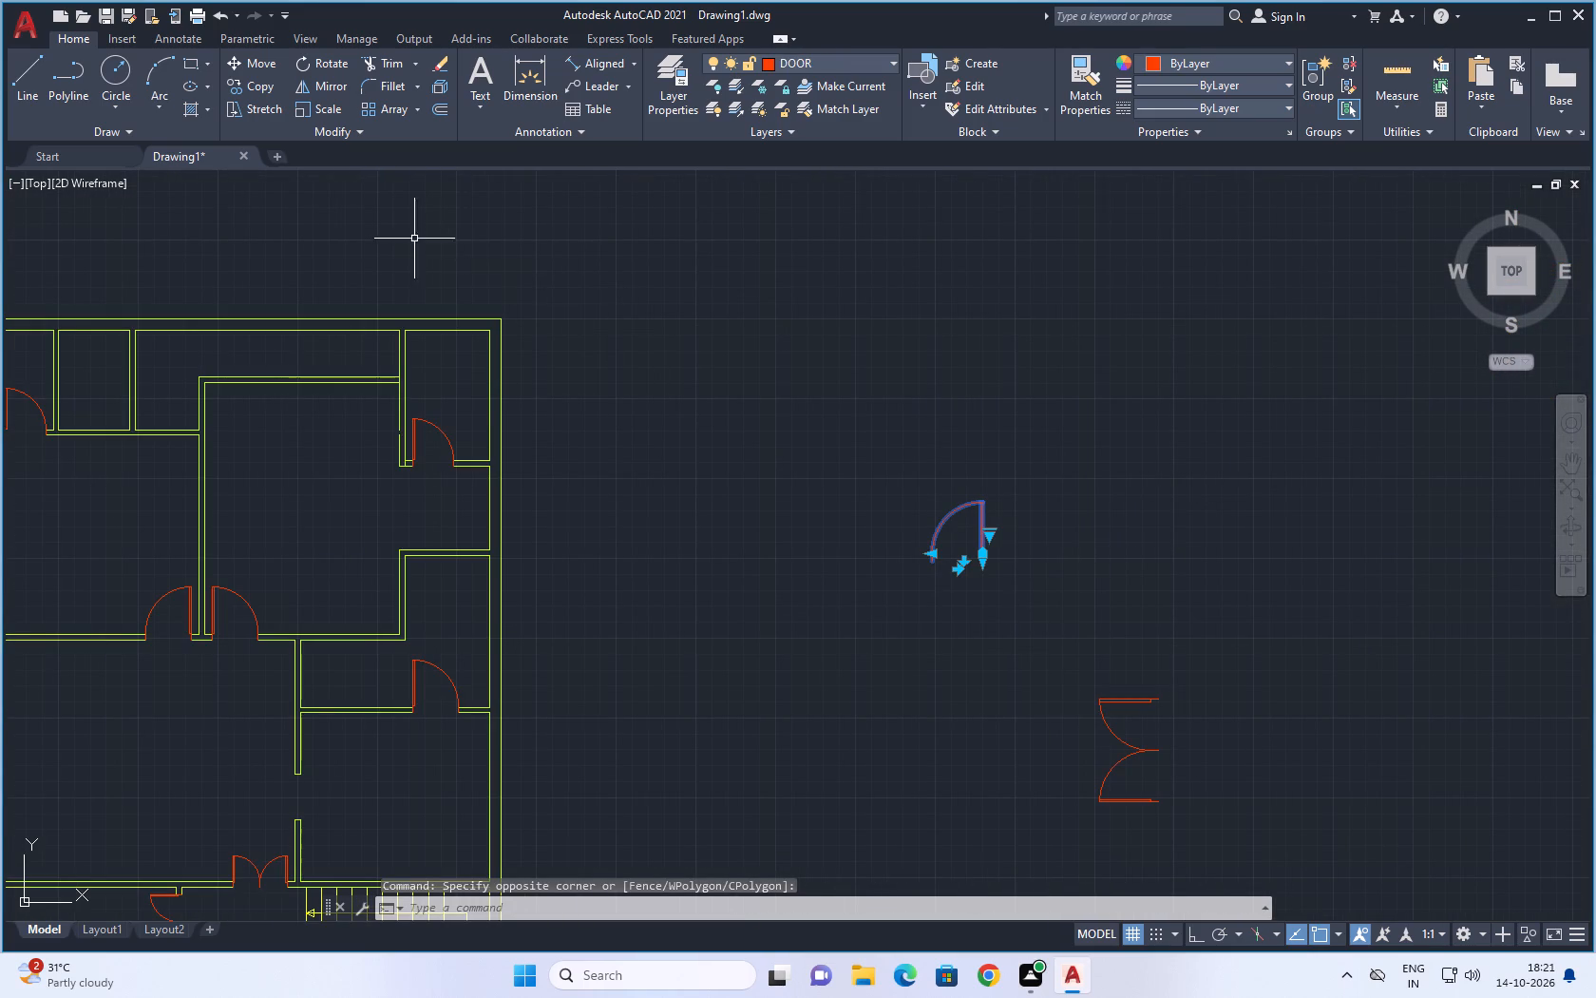
pyautogui.click(319, 65)
pyautogui.click(986, 564)
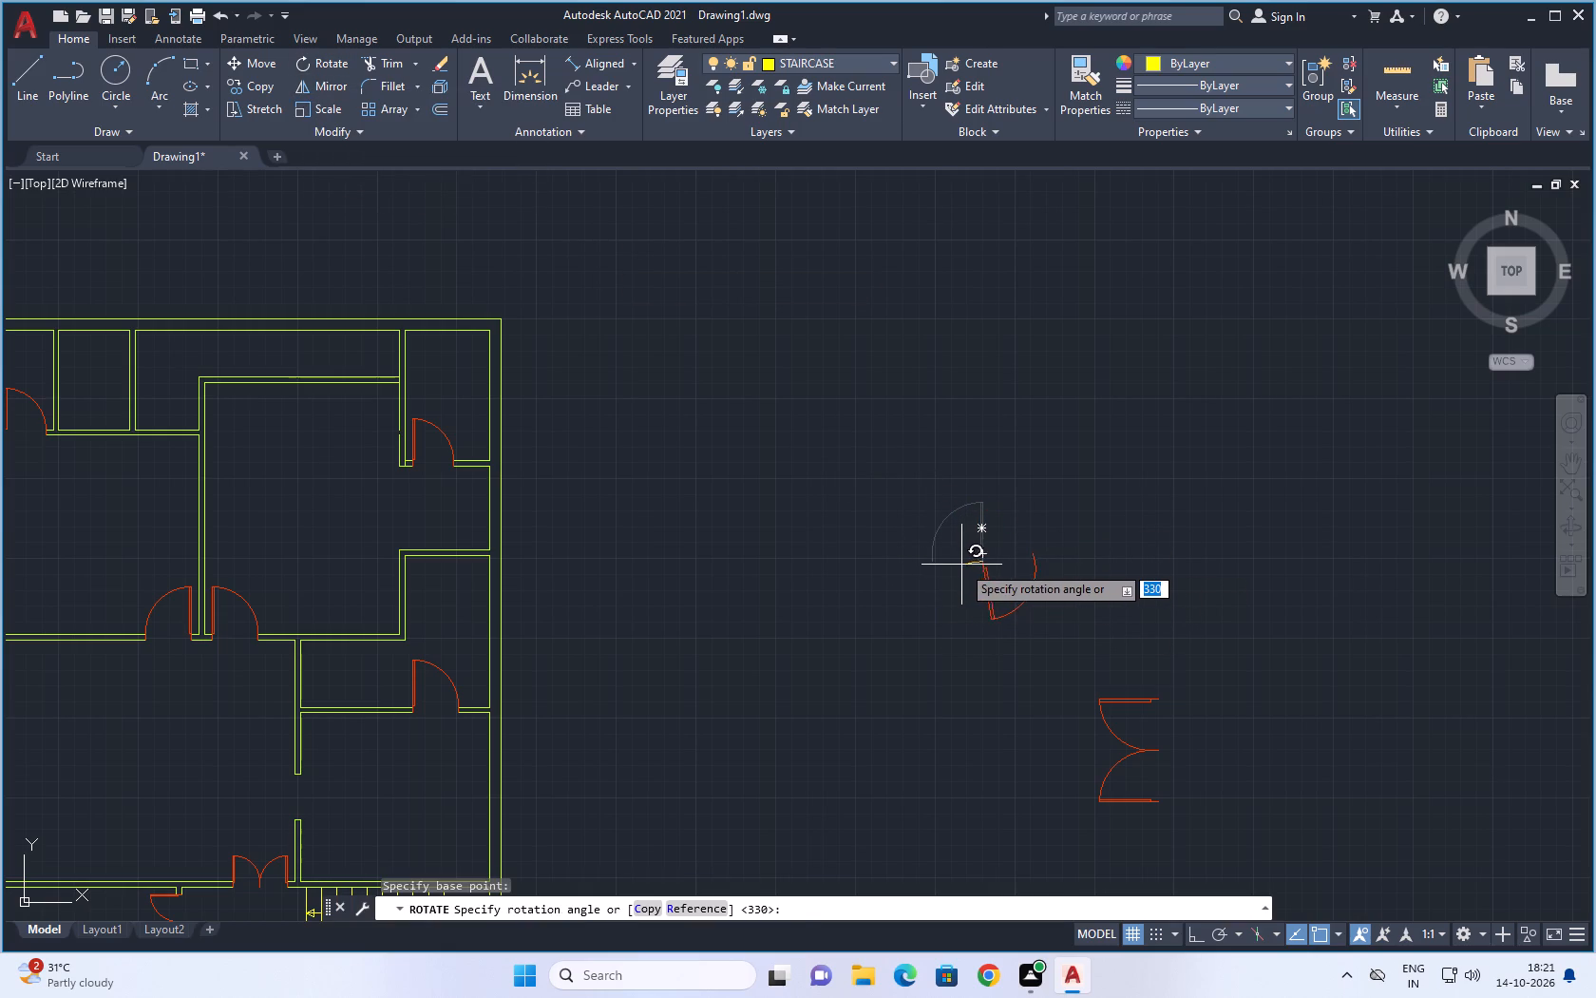
pyautogui.press('F8')
pyautogui.click(959, 559)
# Mirror the spare single door about a vertical line through its hinge side, erasing the source door.
pyautogui.moveTo(1088, 490); pyautogui.dragTo(1083, 506)
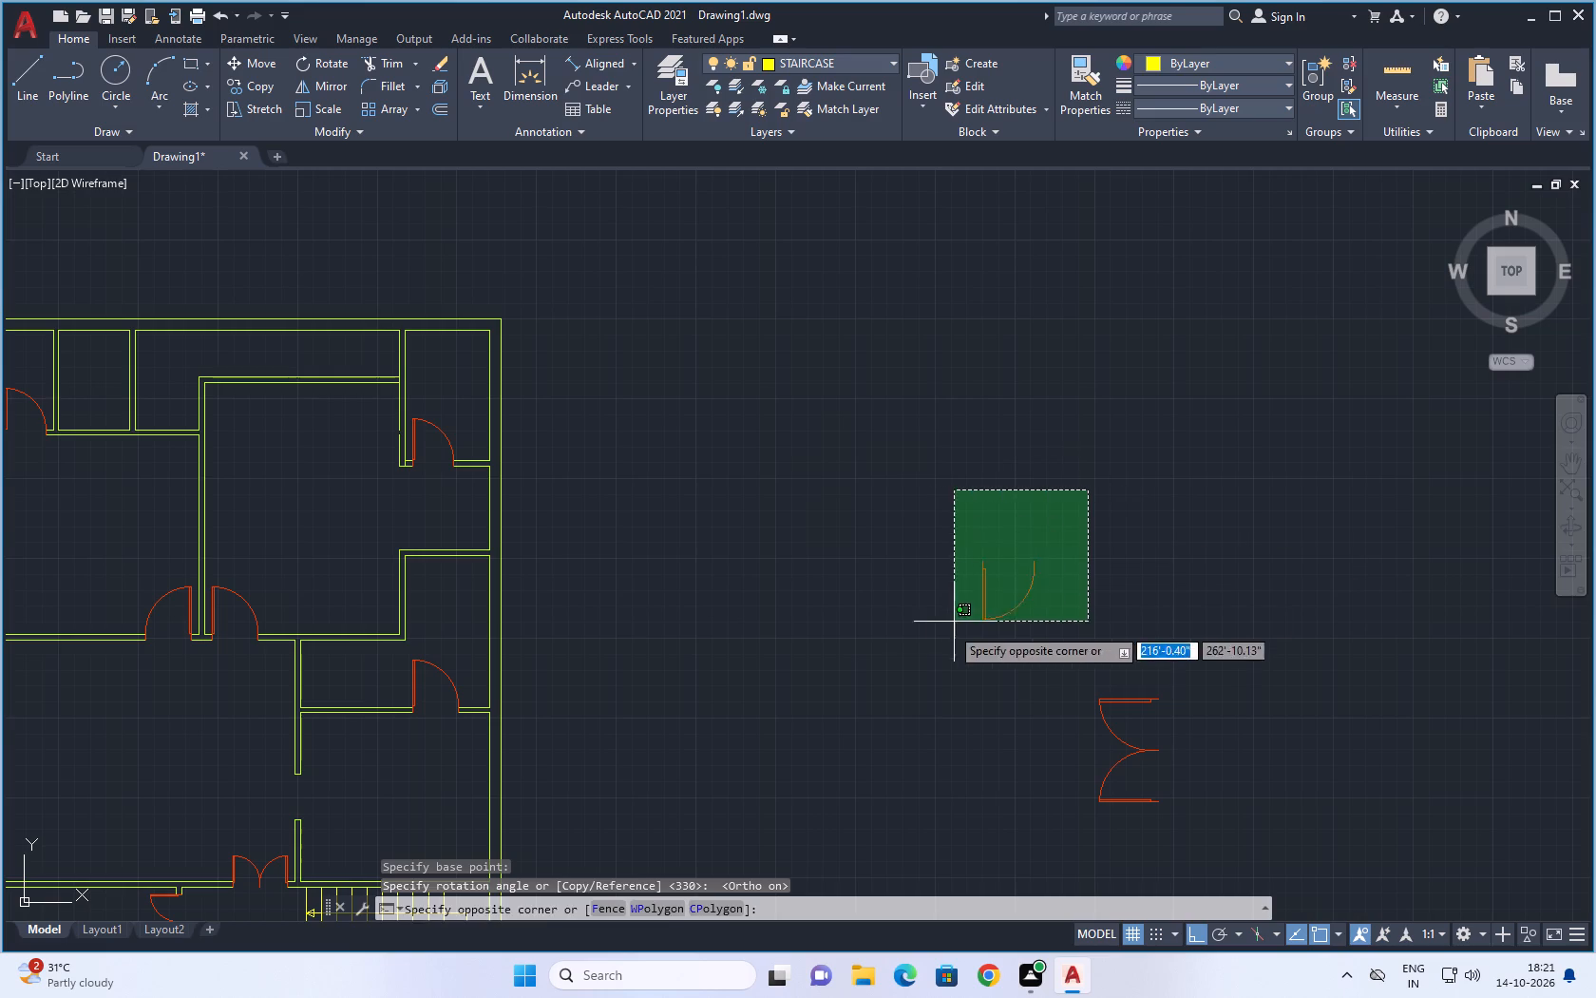
pyautogui.click(899, 658)
pyautogui.click(326, 88)
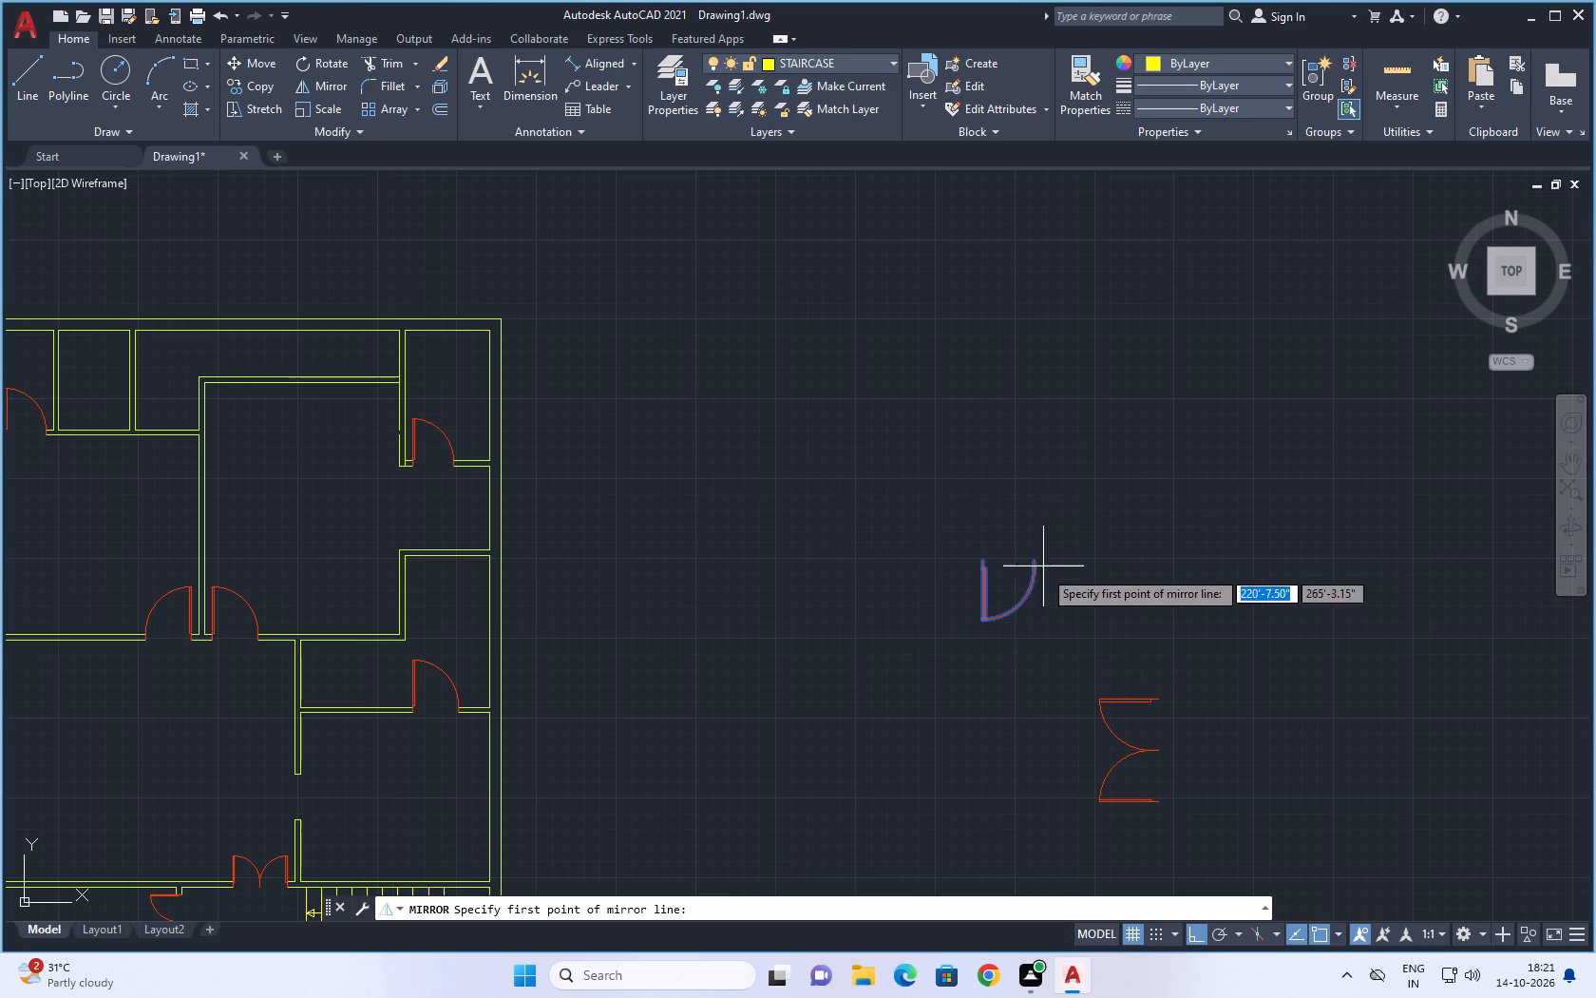
pyautogui.scroll(4, 998, 580)
pyautogui.click(875, 475)
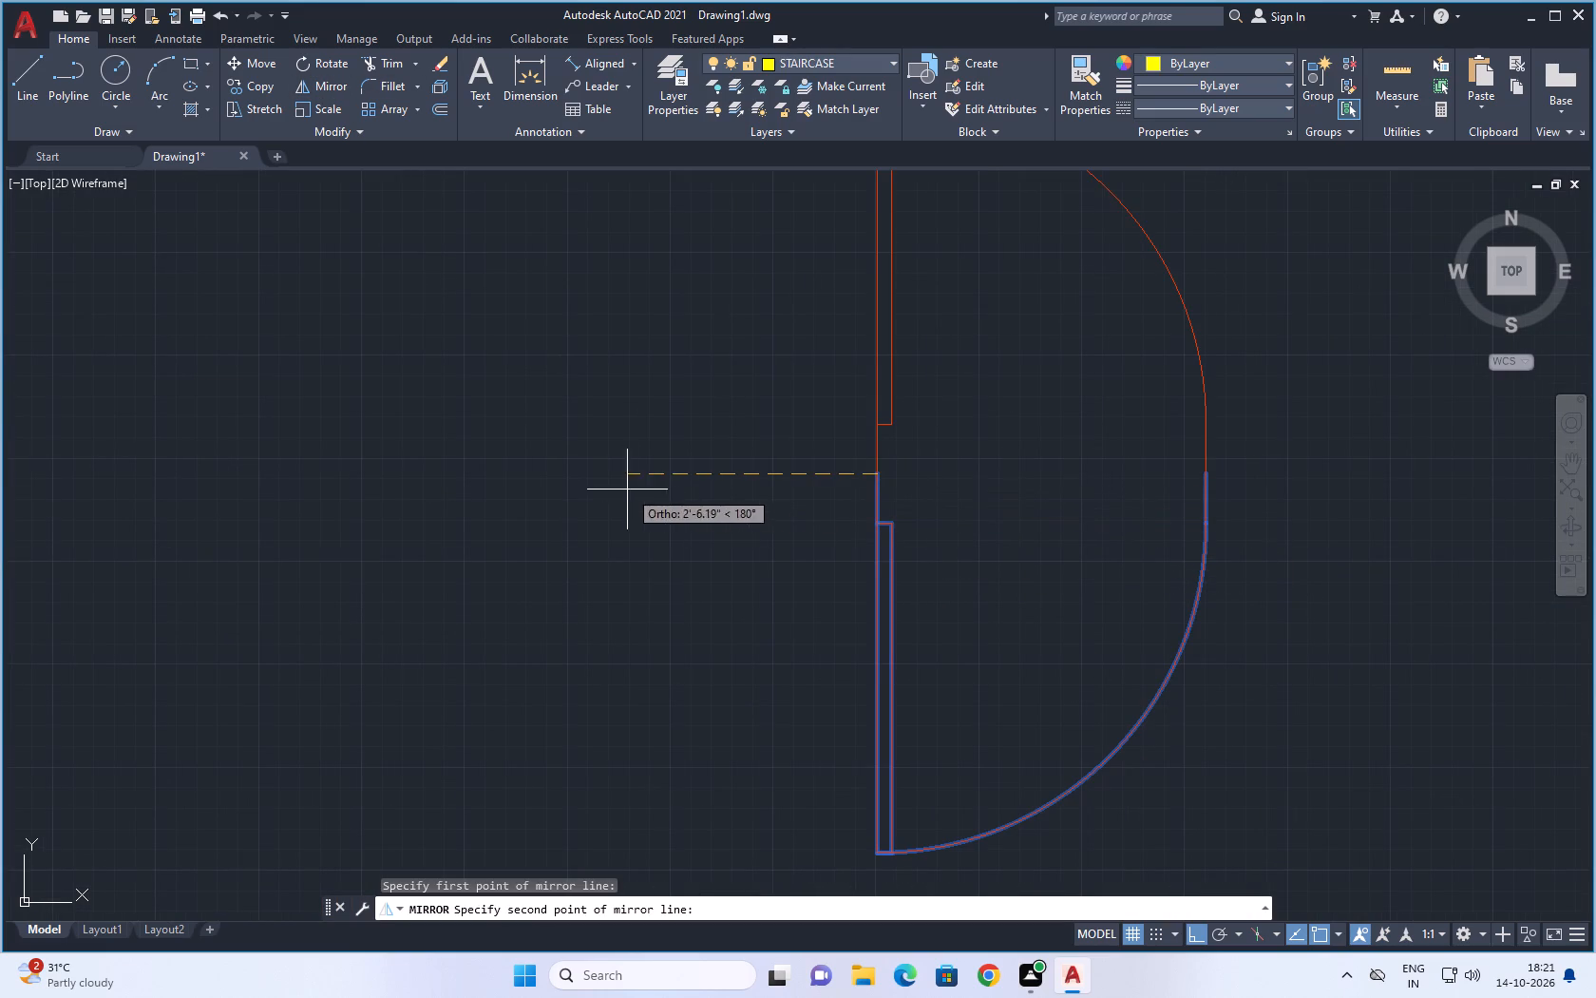
pyautogui.click(908, 570)
pyautogui.moveTo(943, 615); pyautogui.dragTo(908, 570)
# Copy the mirrored spare door by its hinge-side end onto the jamb corner of the small room's opening by the entrance, with Ortho off.
pyautogui.moveTo(937, 370); pyautogui.dragTo(937, 385)
pyautogui.click(454, 751)
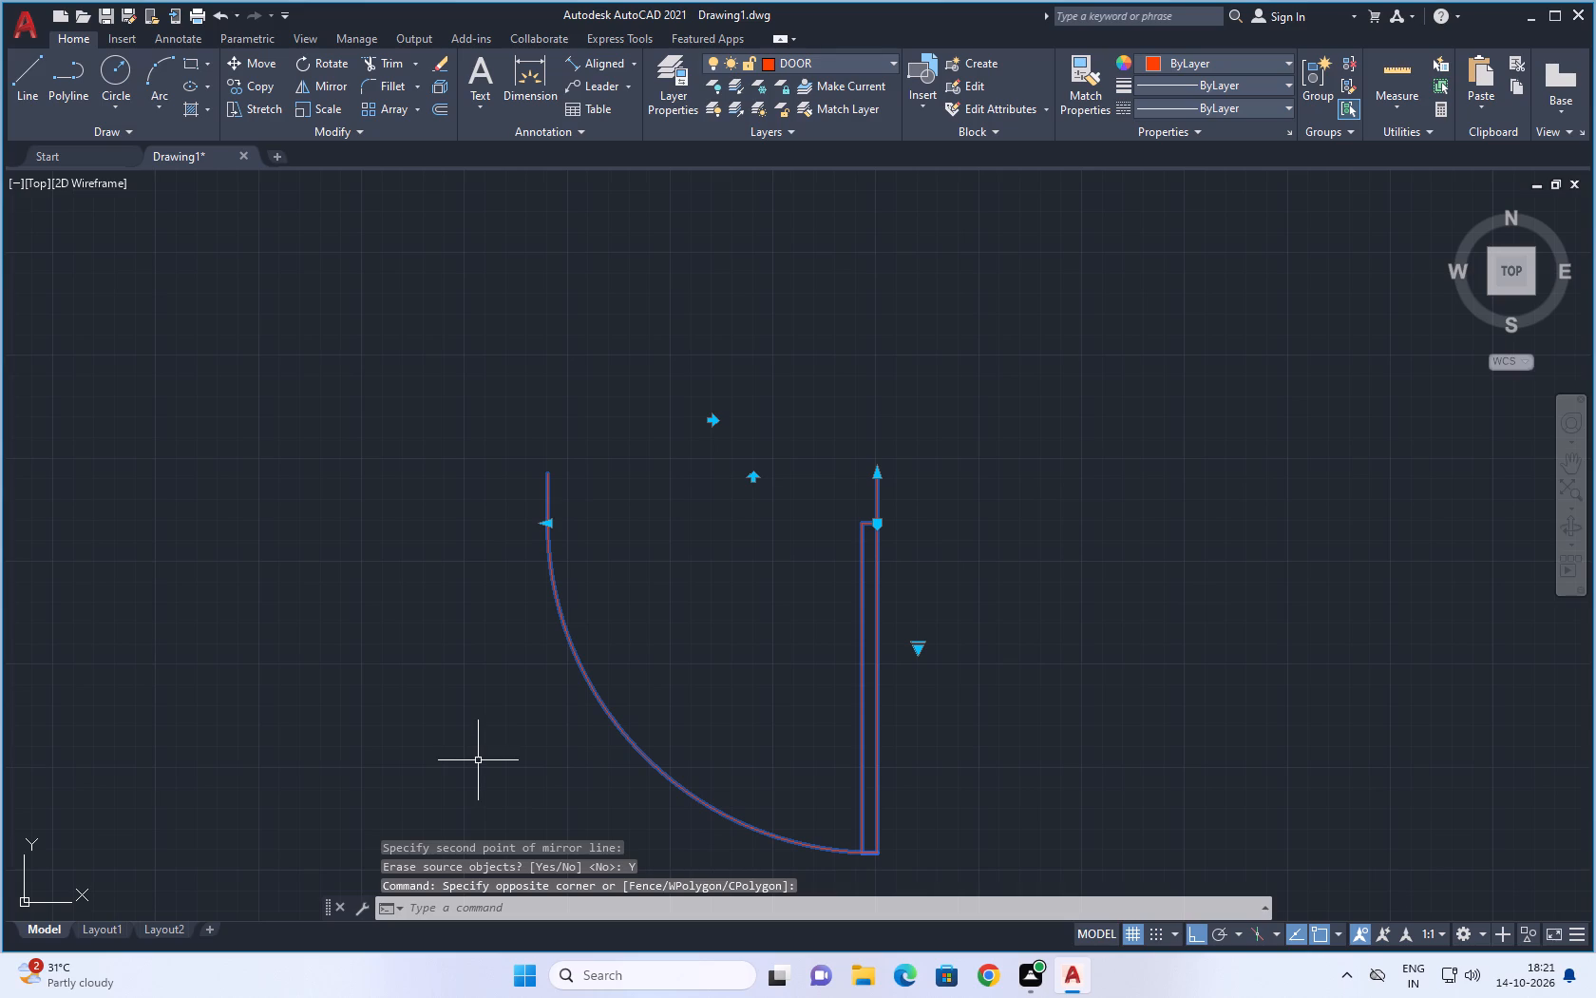
pyautogui.write('CO')
pyautogui.press('space')
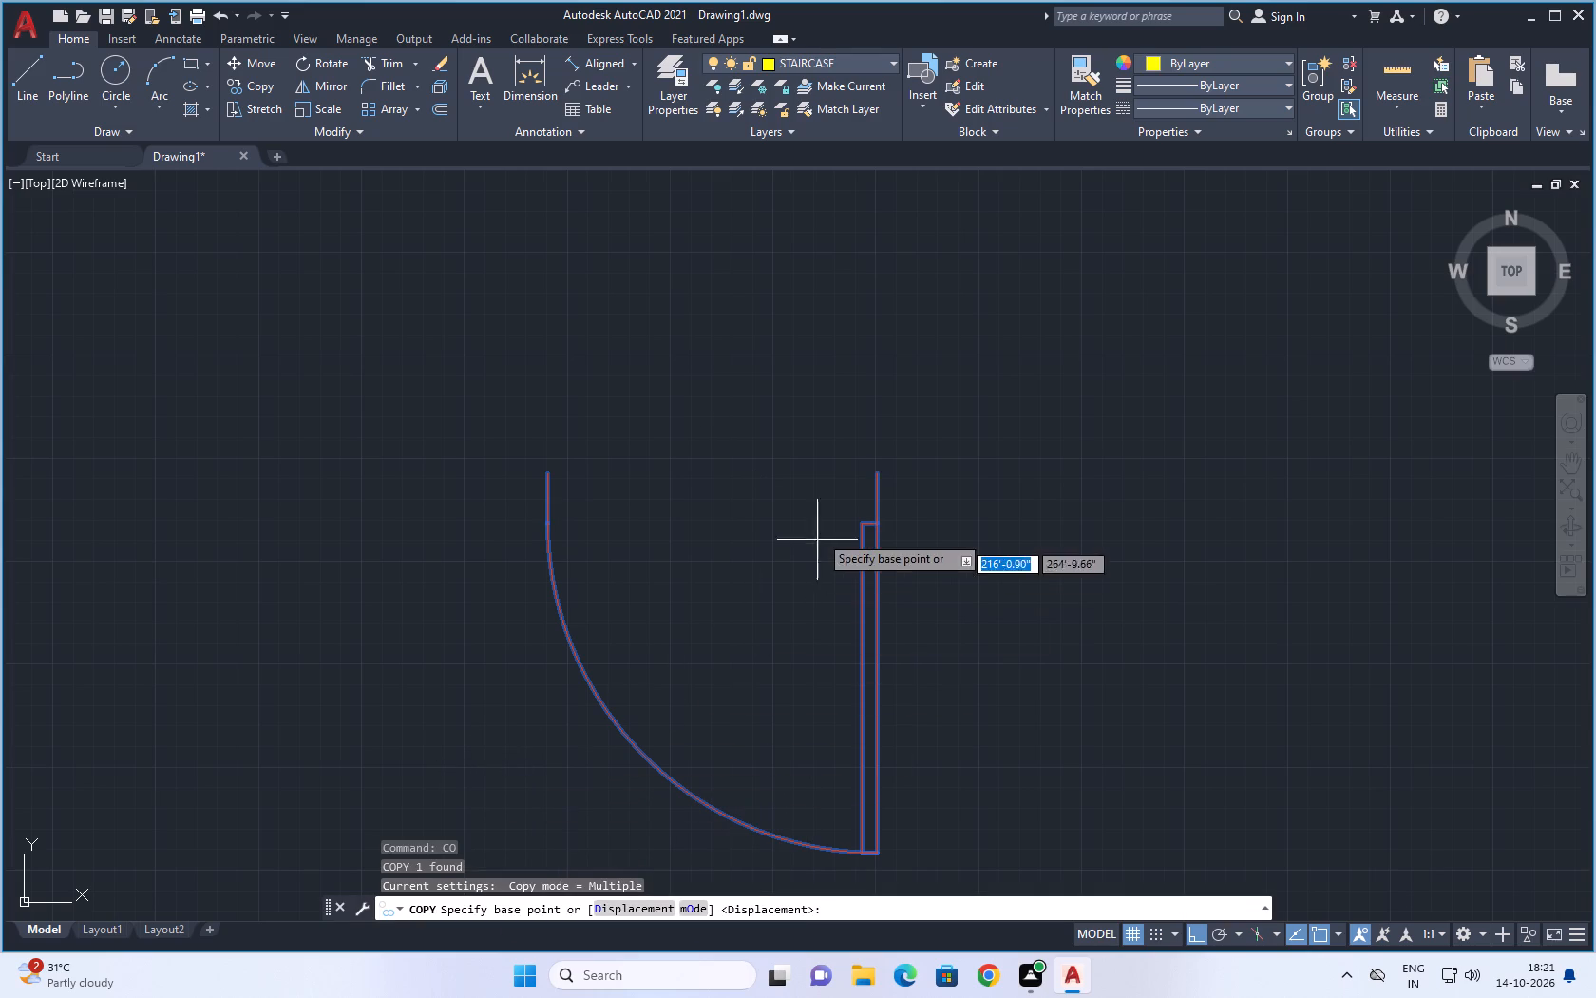
pyautogui.click(874, 469)
pyautogui.scroll(-4, 457, 583)
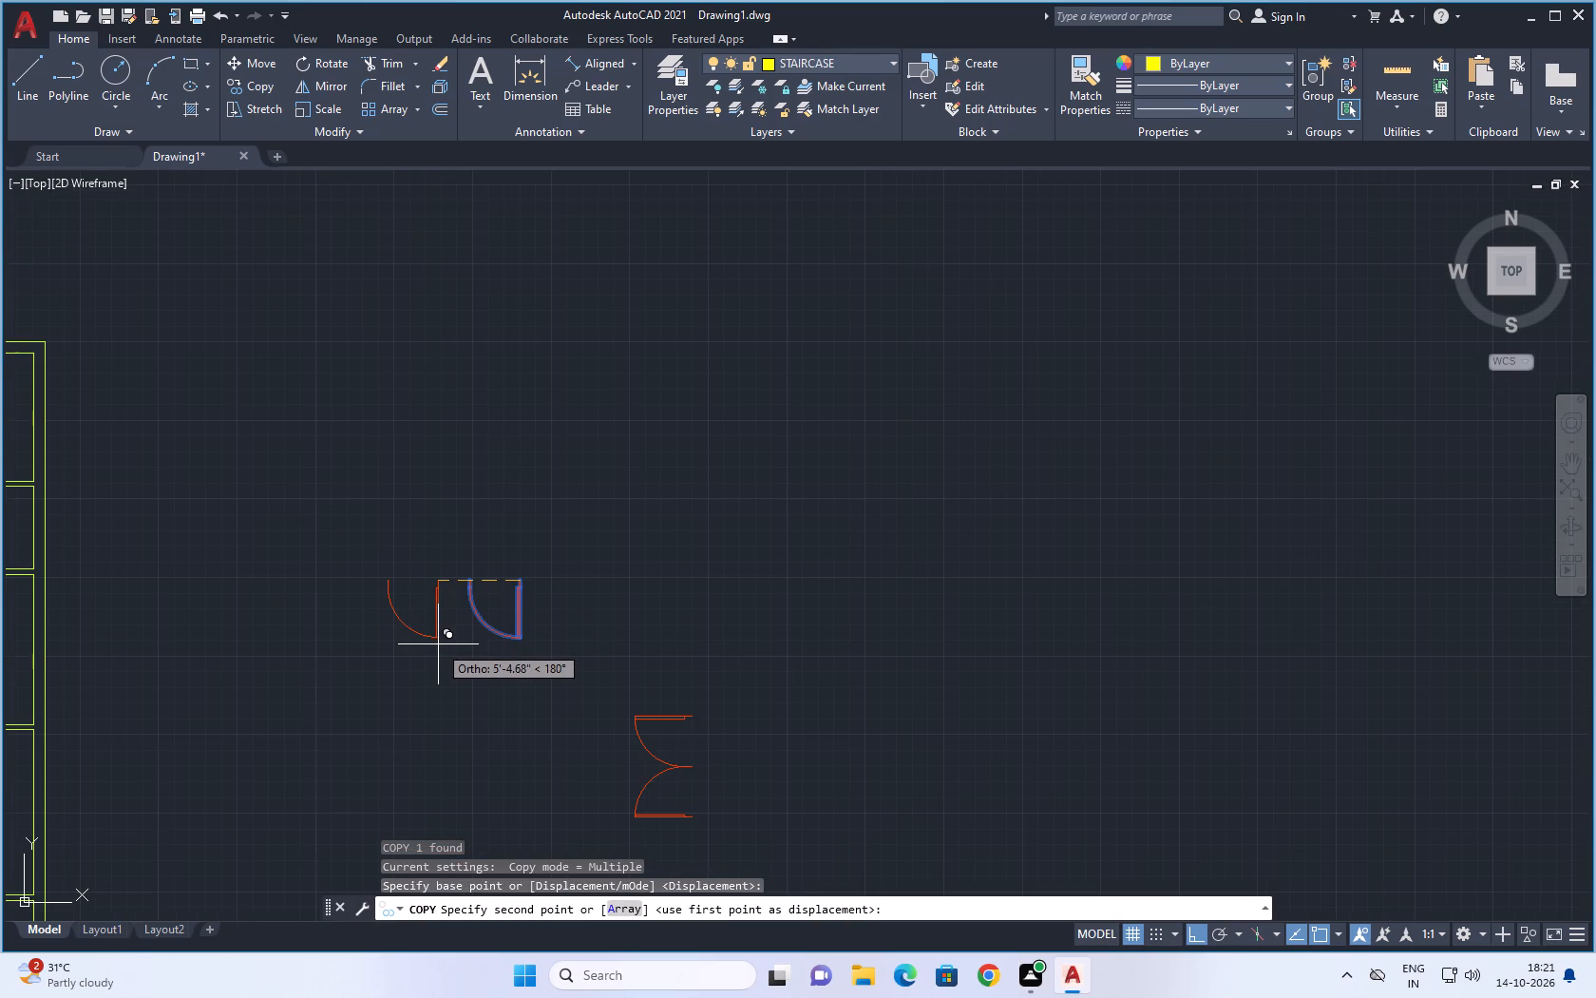
pyautogui.press('F8')
pyautogui.scroll(-3, 438, 644)
pyautogui.moveTo(427, 671); pyautogui.dragTo(527, 568, button='middle')
pyautogui.scroll(3, 400, 662)
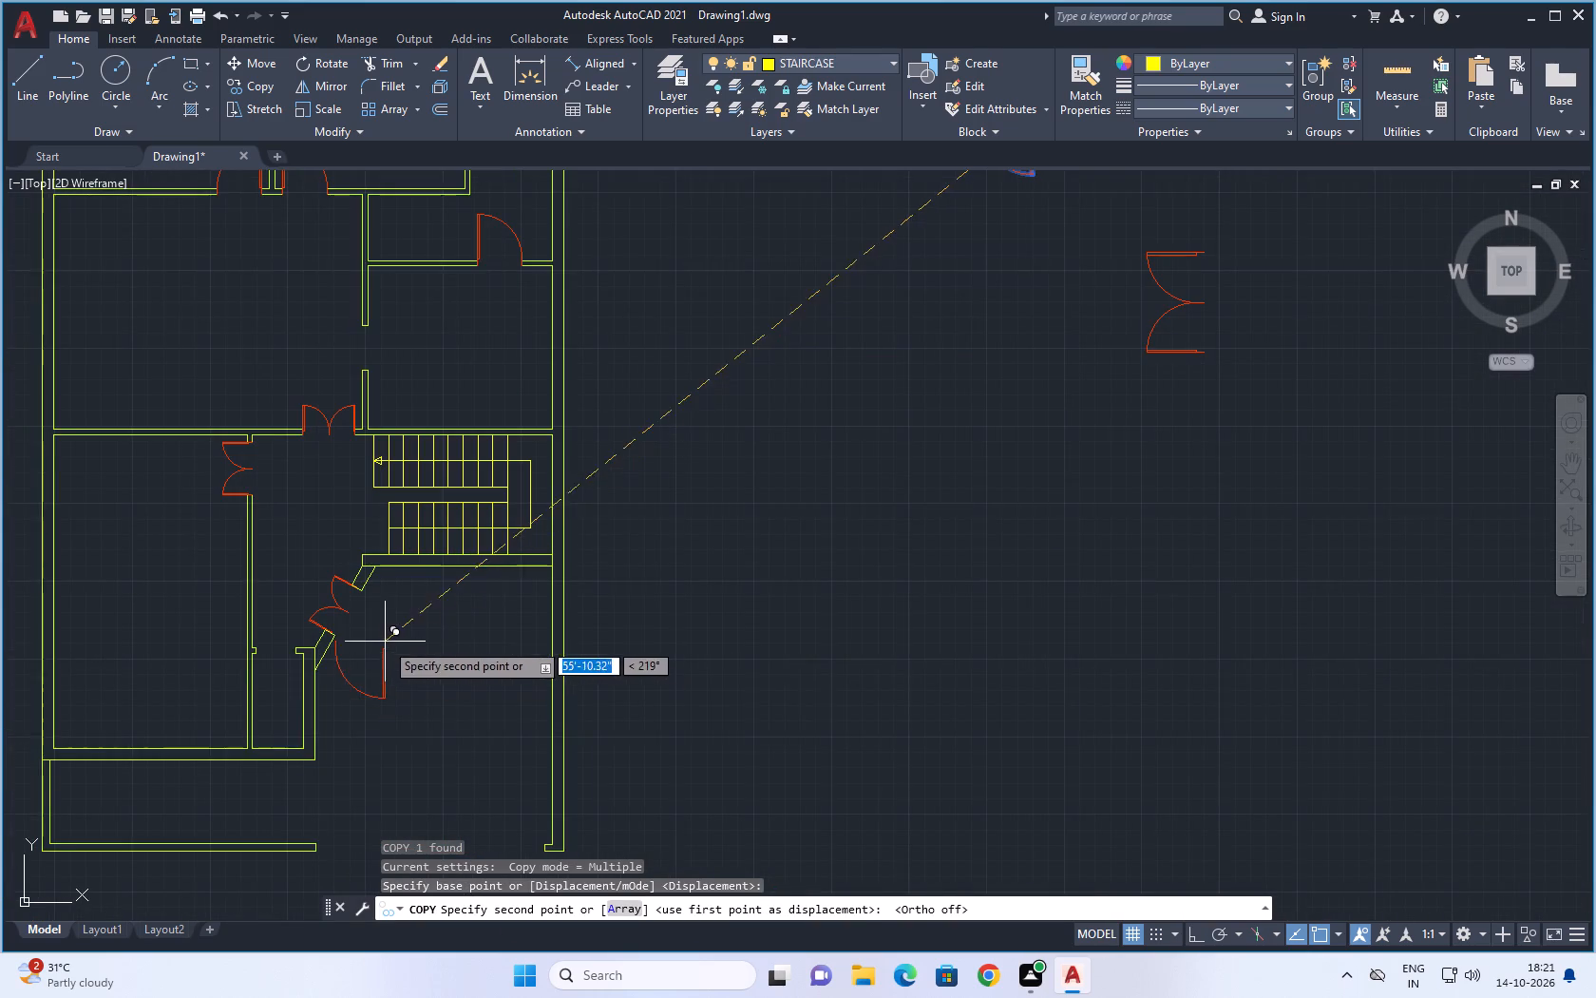
pyautogui.moveTo(392, 644); pyautogui.dragTo(566, 598, button='middle')
pyautogui.scroll(3, 436, 656)
pyautogui.moveTo(501, 599); pyautogui.dragTo(469, 790, button='middle')
pyautogui.scroll(2, 511, 708)
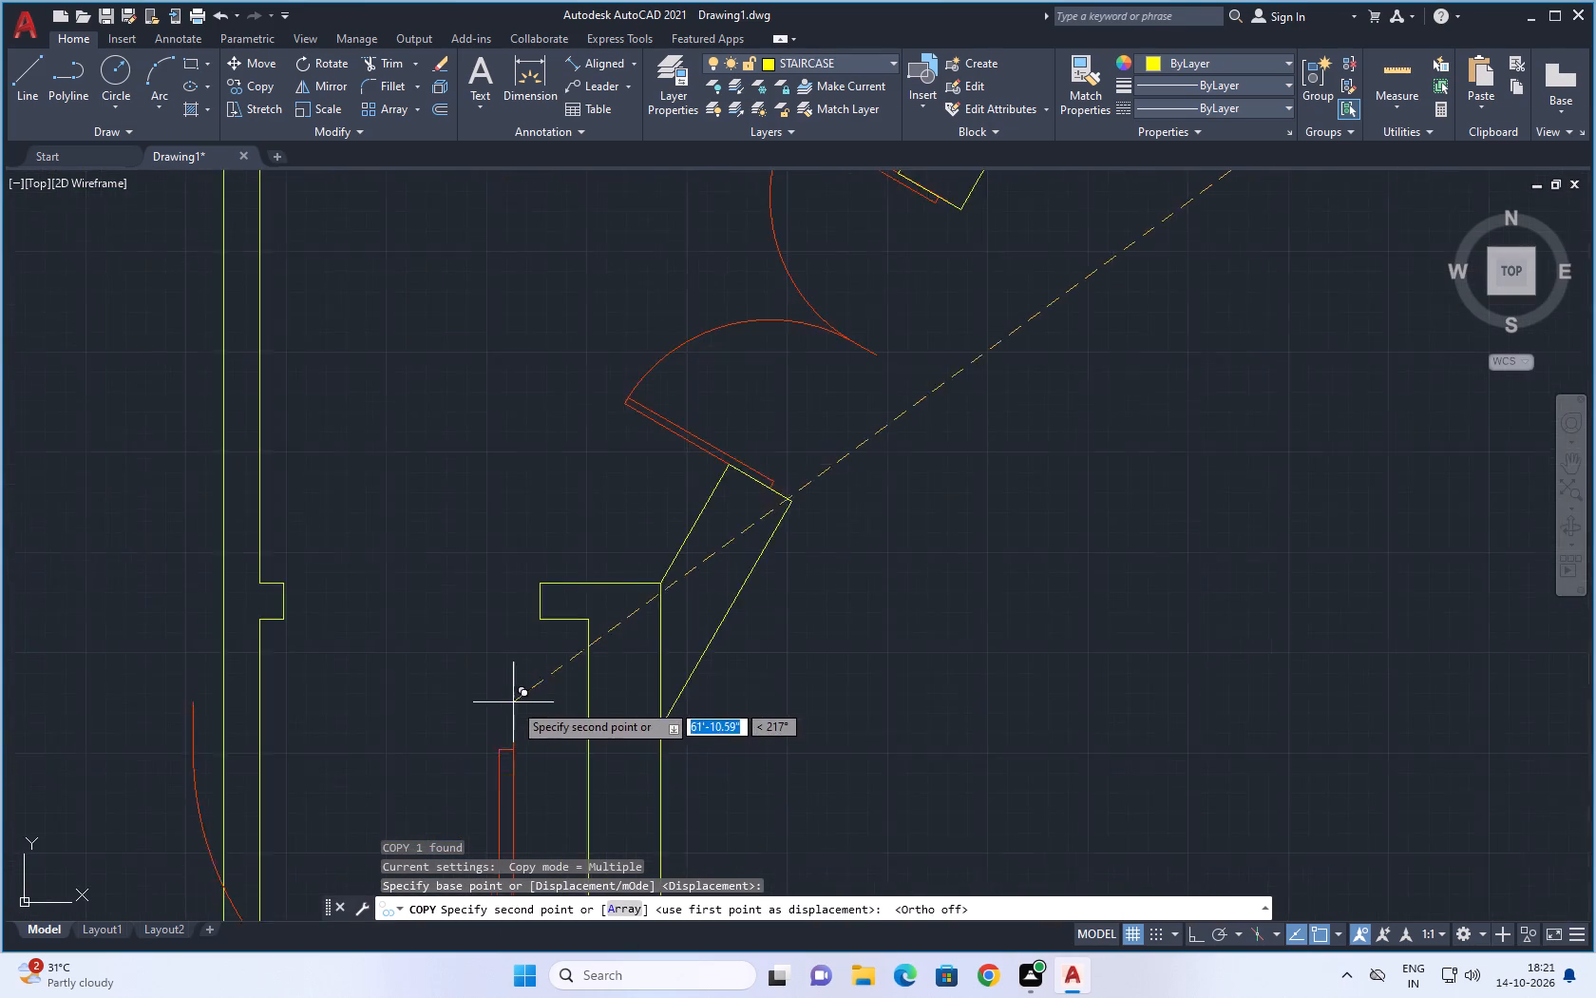
pyautogui.click(557, 517)
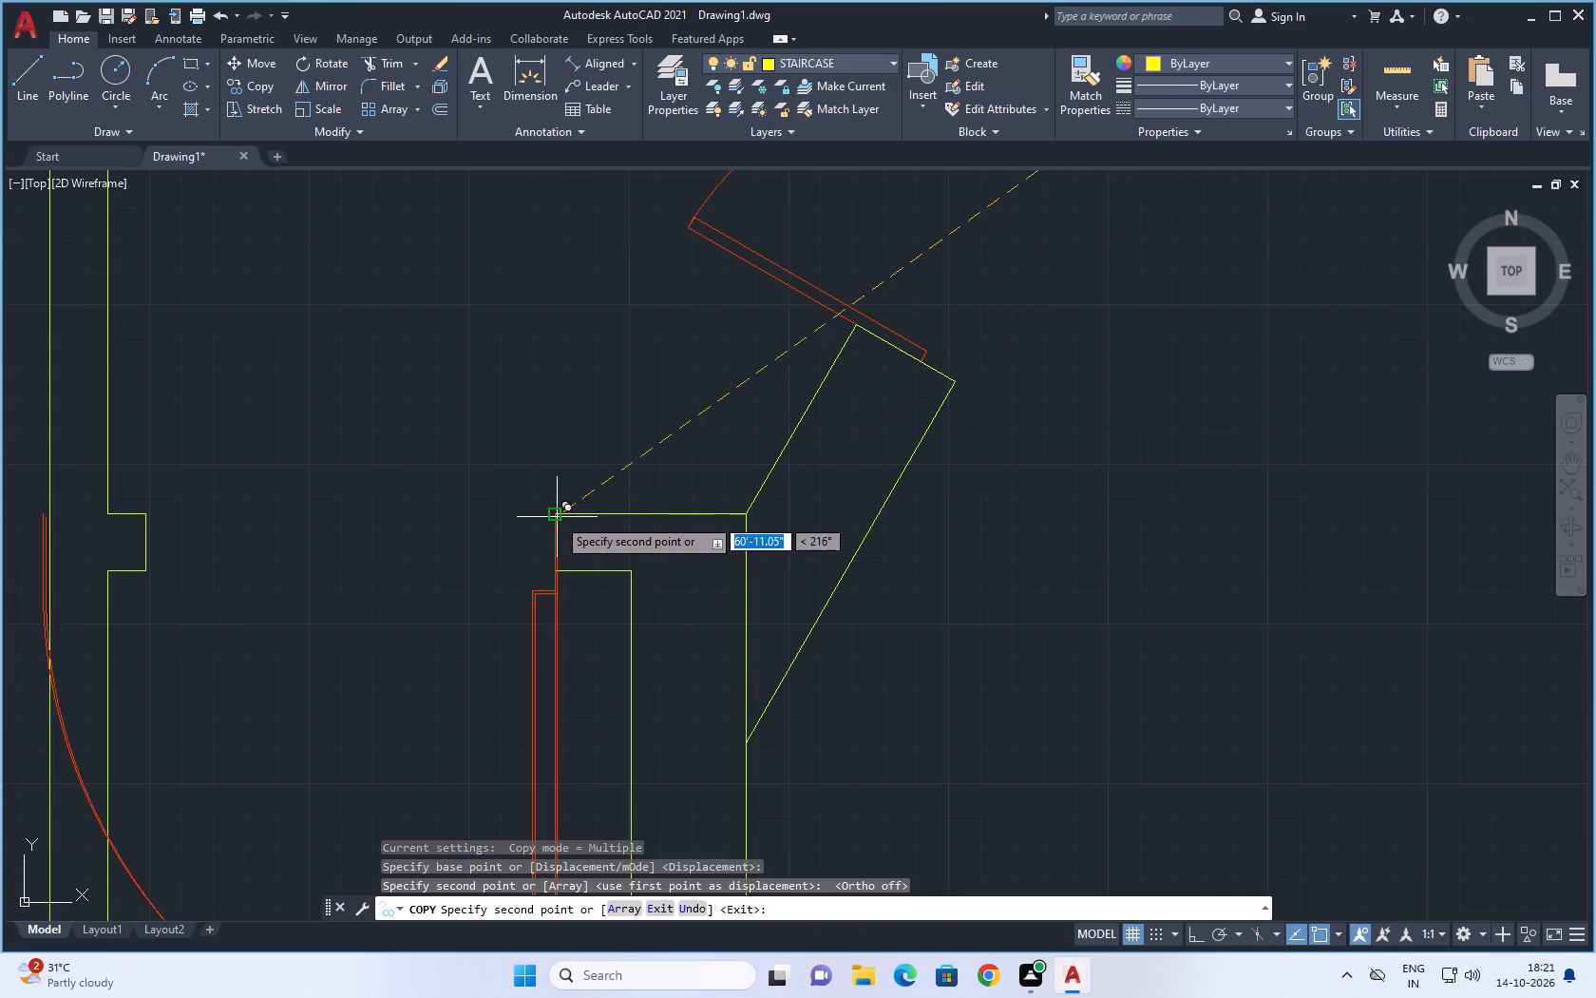
pyautogui.press('Escape')
pyautogui.scroll(-2, 891, 655)
pyautogui.moveTo(932, 639); pyautogui.dragTo(921, 560, button='middle')
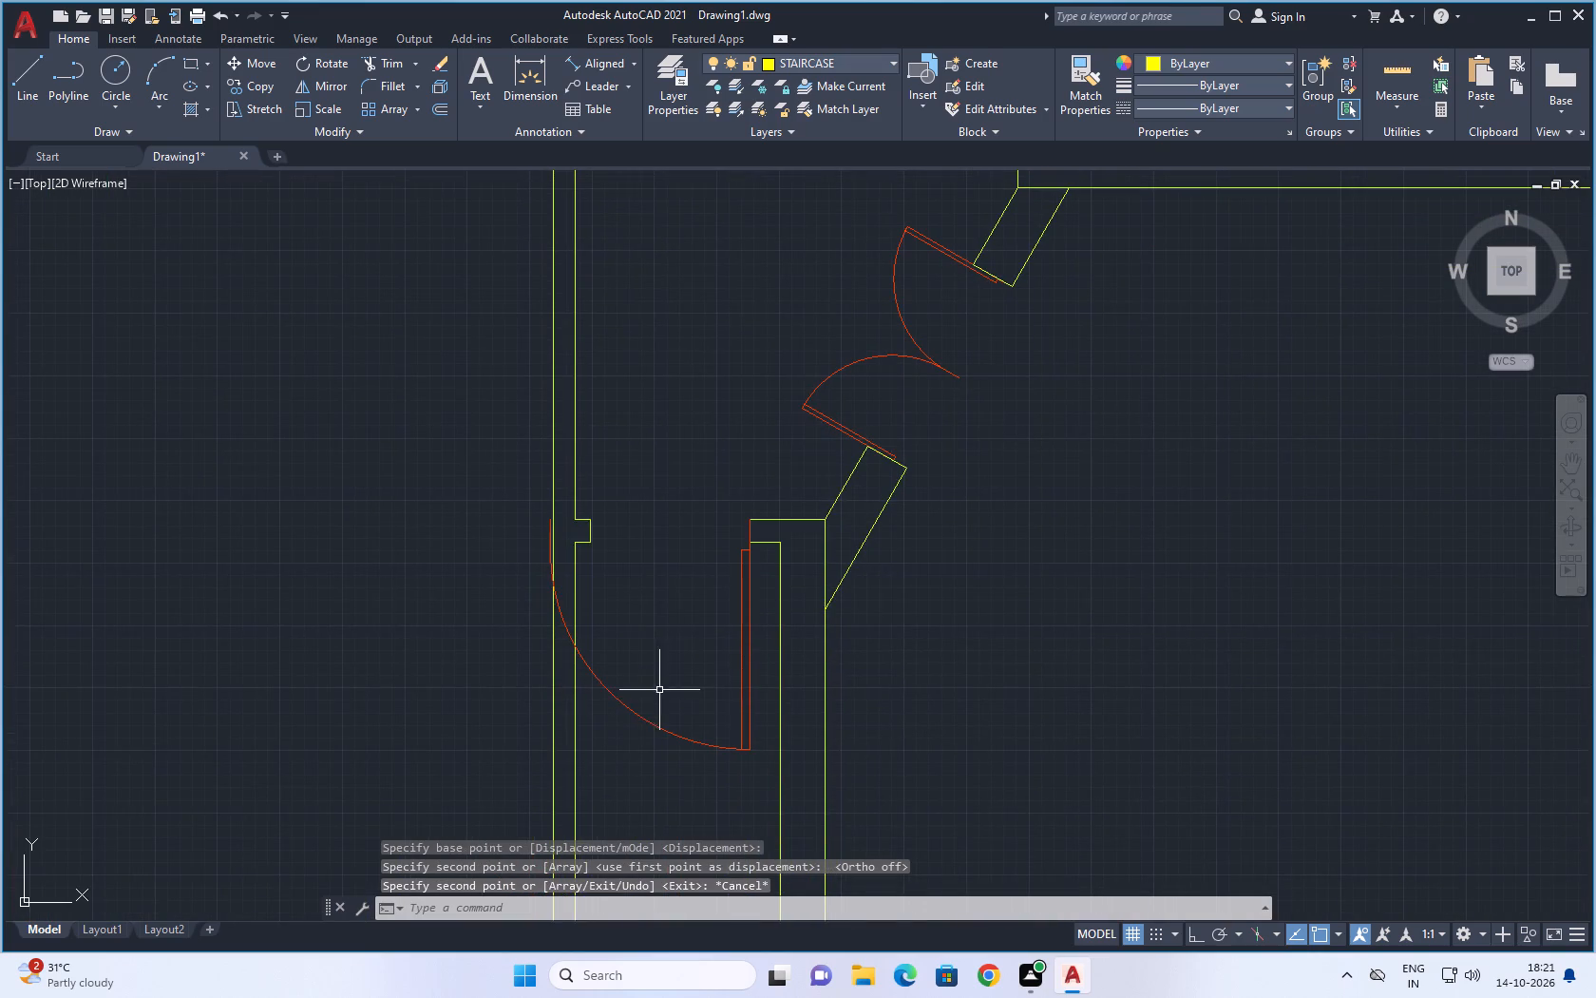
pyautogui.press('Escape')
# Scale the copied door by reference from its hinge corner so its width spans the opening to the opposite jamb corner.
pyautogui.scroll(-1, 672, 685)
pyautogui.moveTo(672, 685); pyautogui.dragTo(613, 741, button='middle')
pyautogui.click(592, 760)
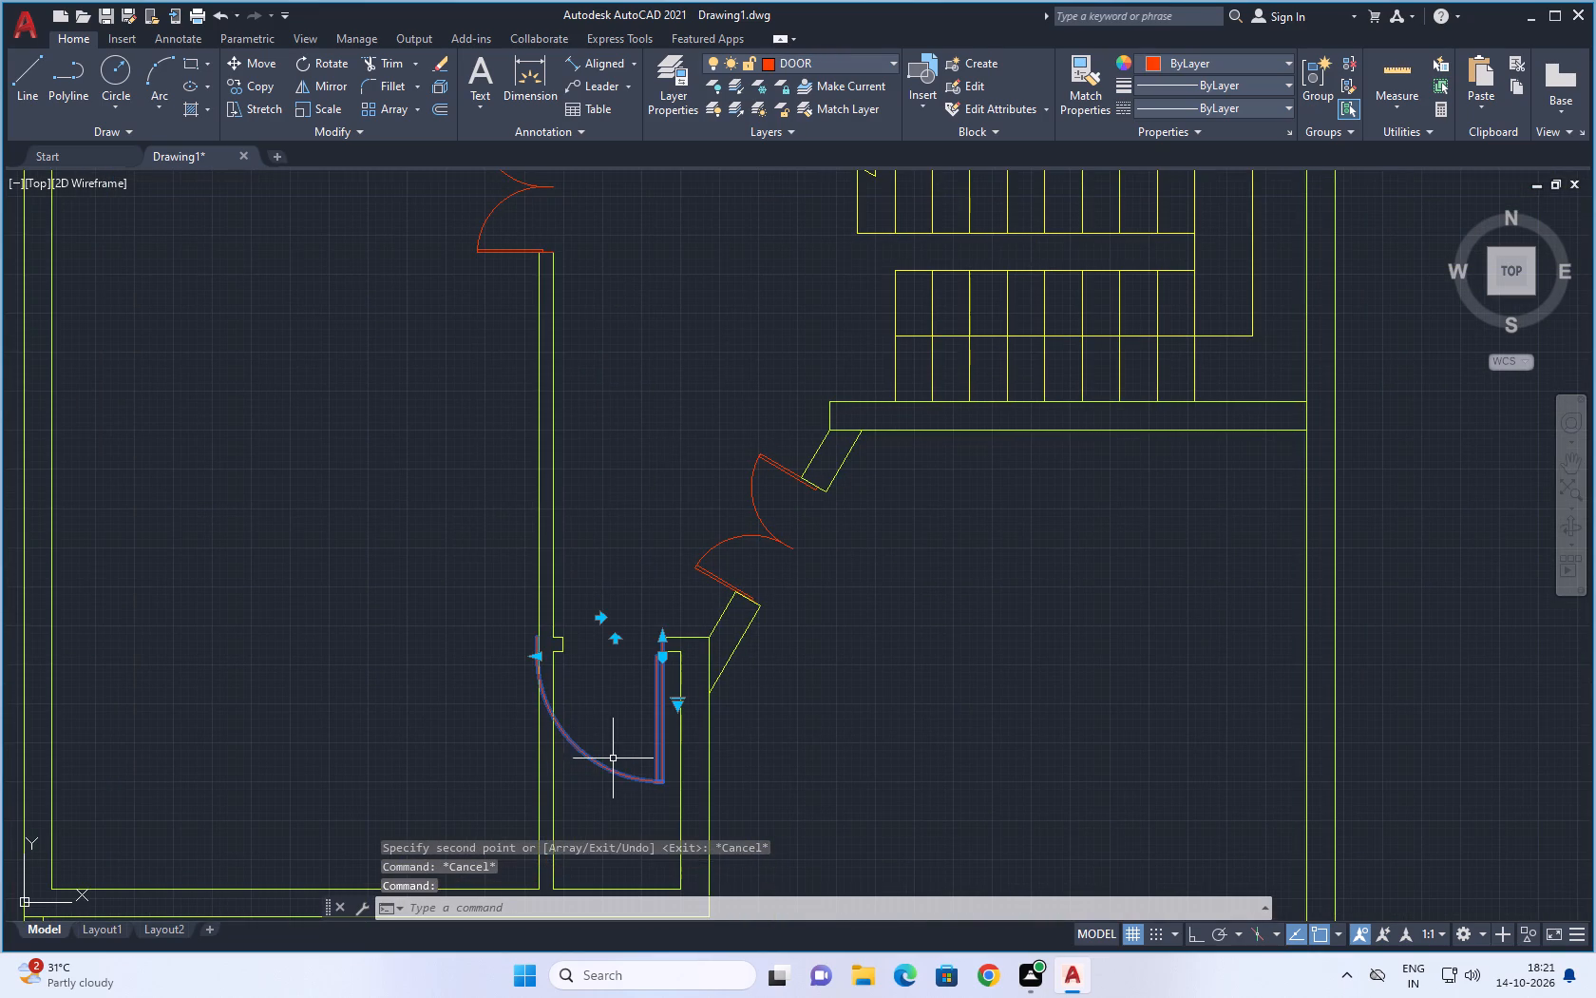
pyautogui.write('SC')
pyautogui.press('space')
pyautogui.moveTo(636, 706); pyautogui.dragTo(592, 777, button='middle')
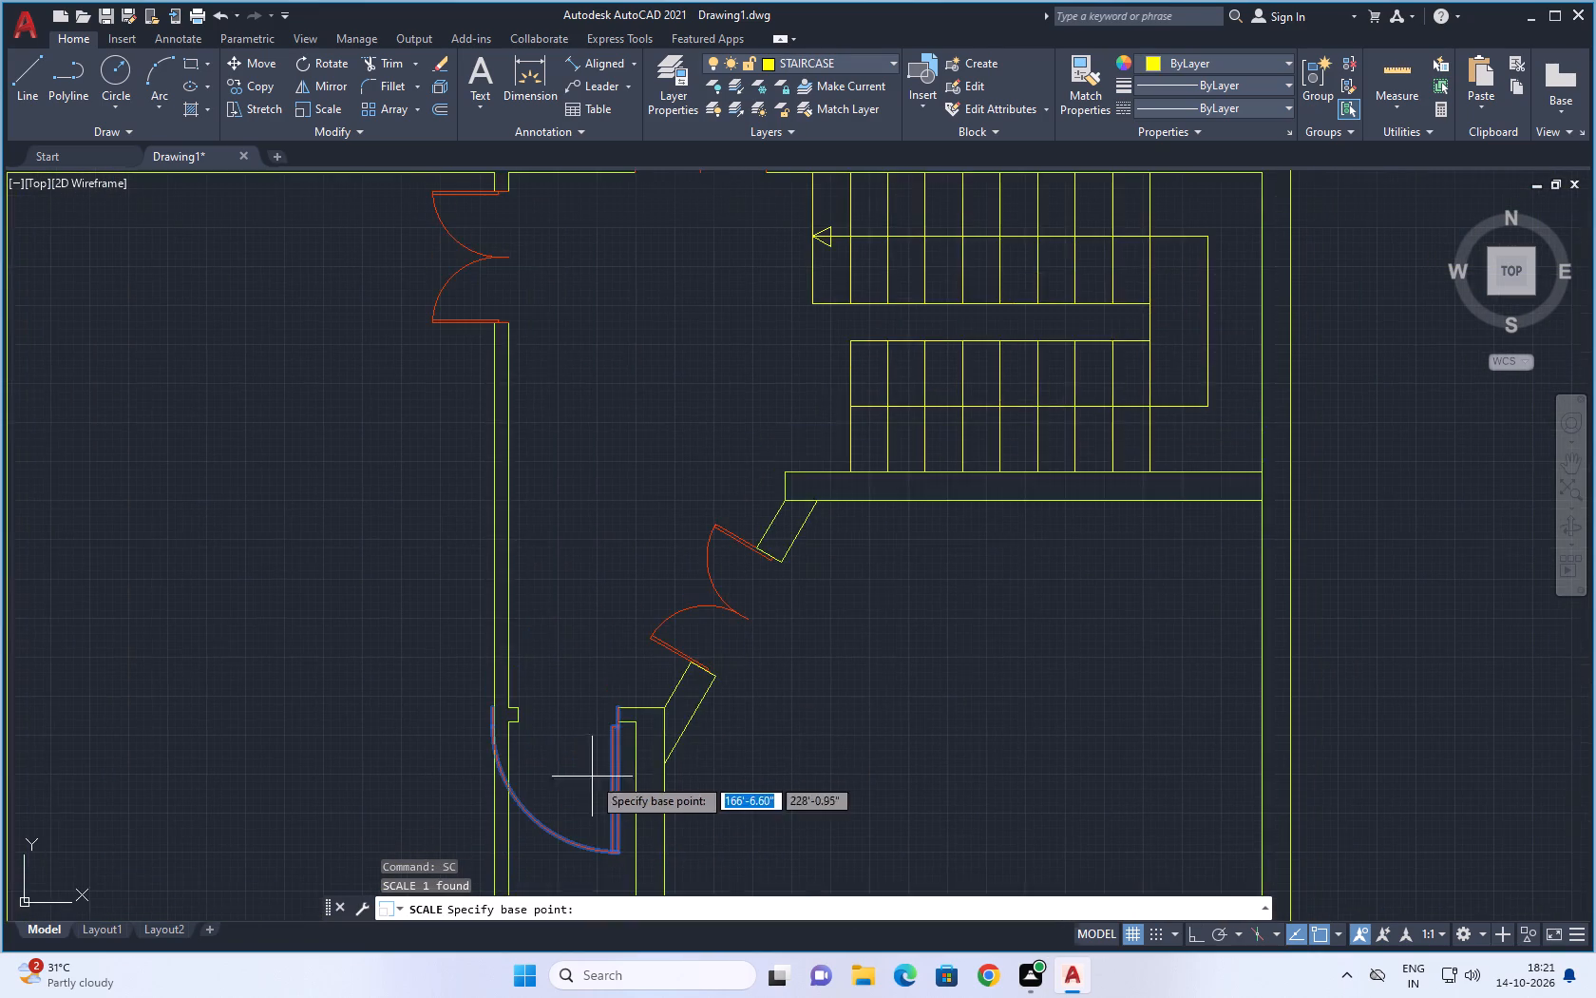
pyautogui.scroll(2, 617, 745)
pyautogui.click(610, 659)
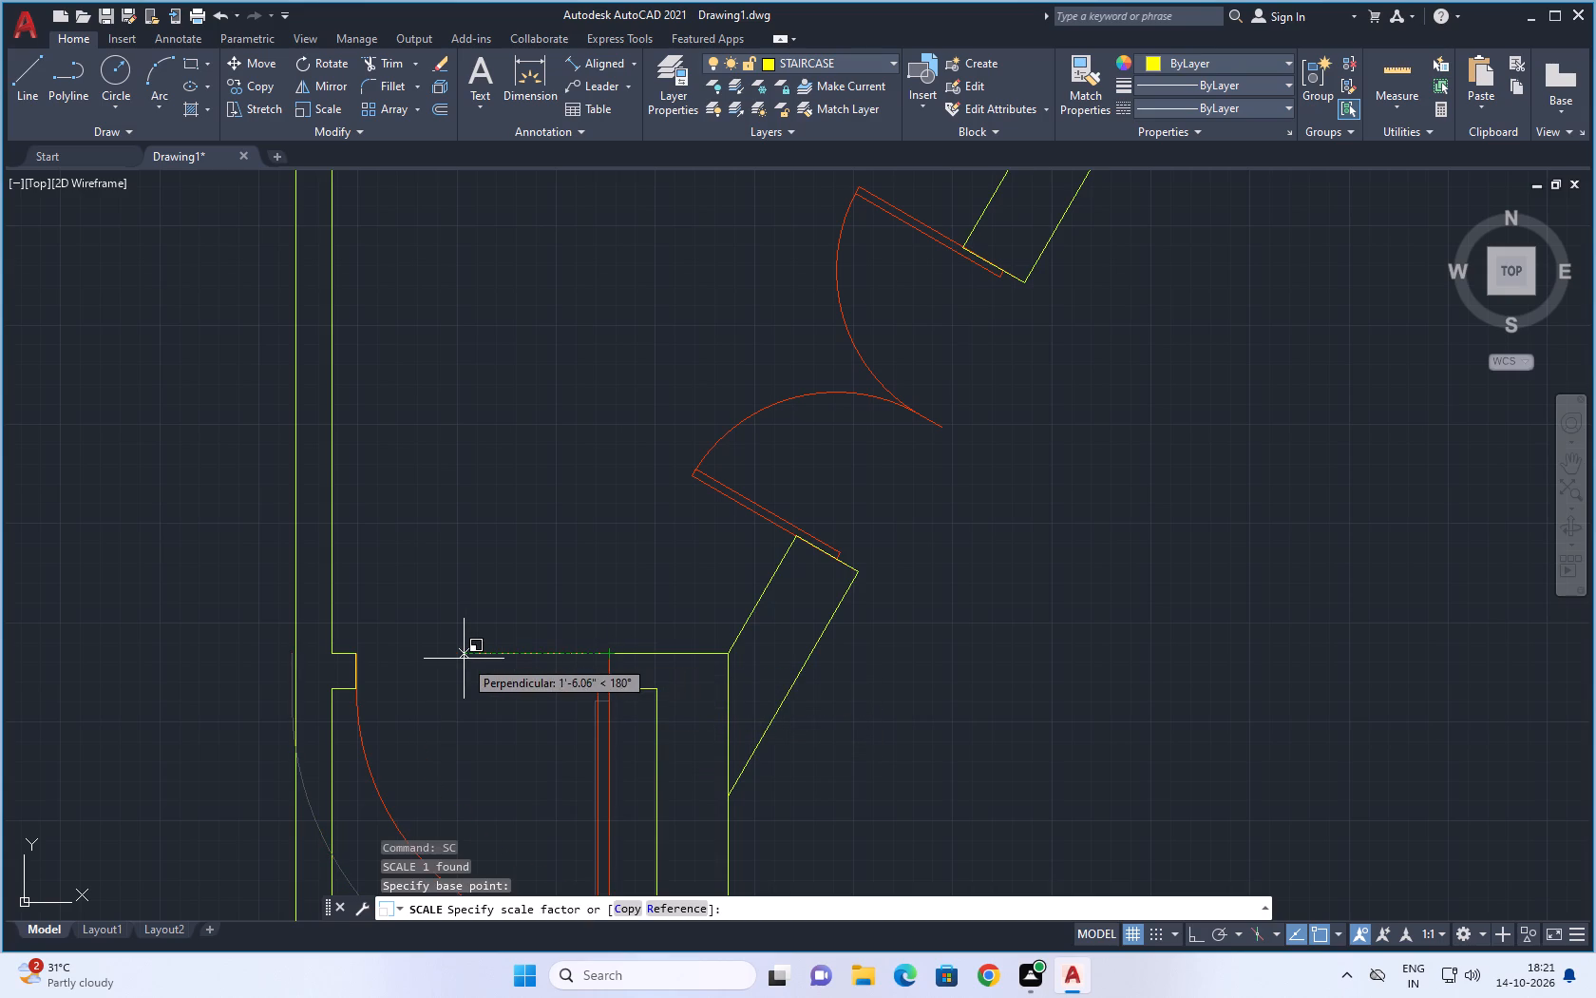
pyautogui.write('R')
pyautogui.press('space')
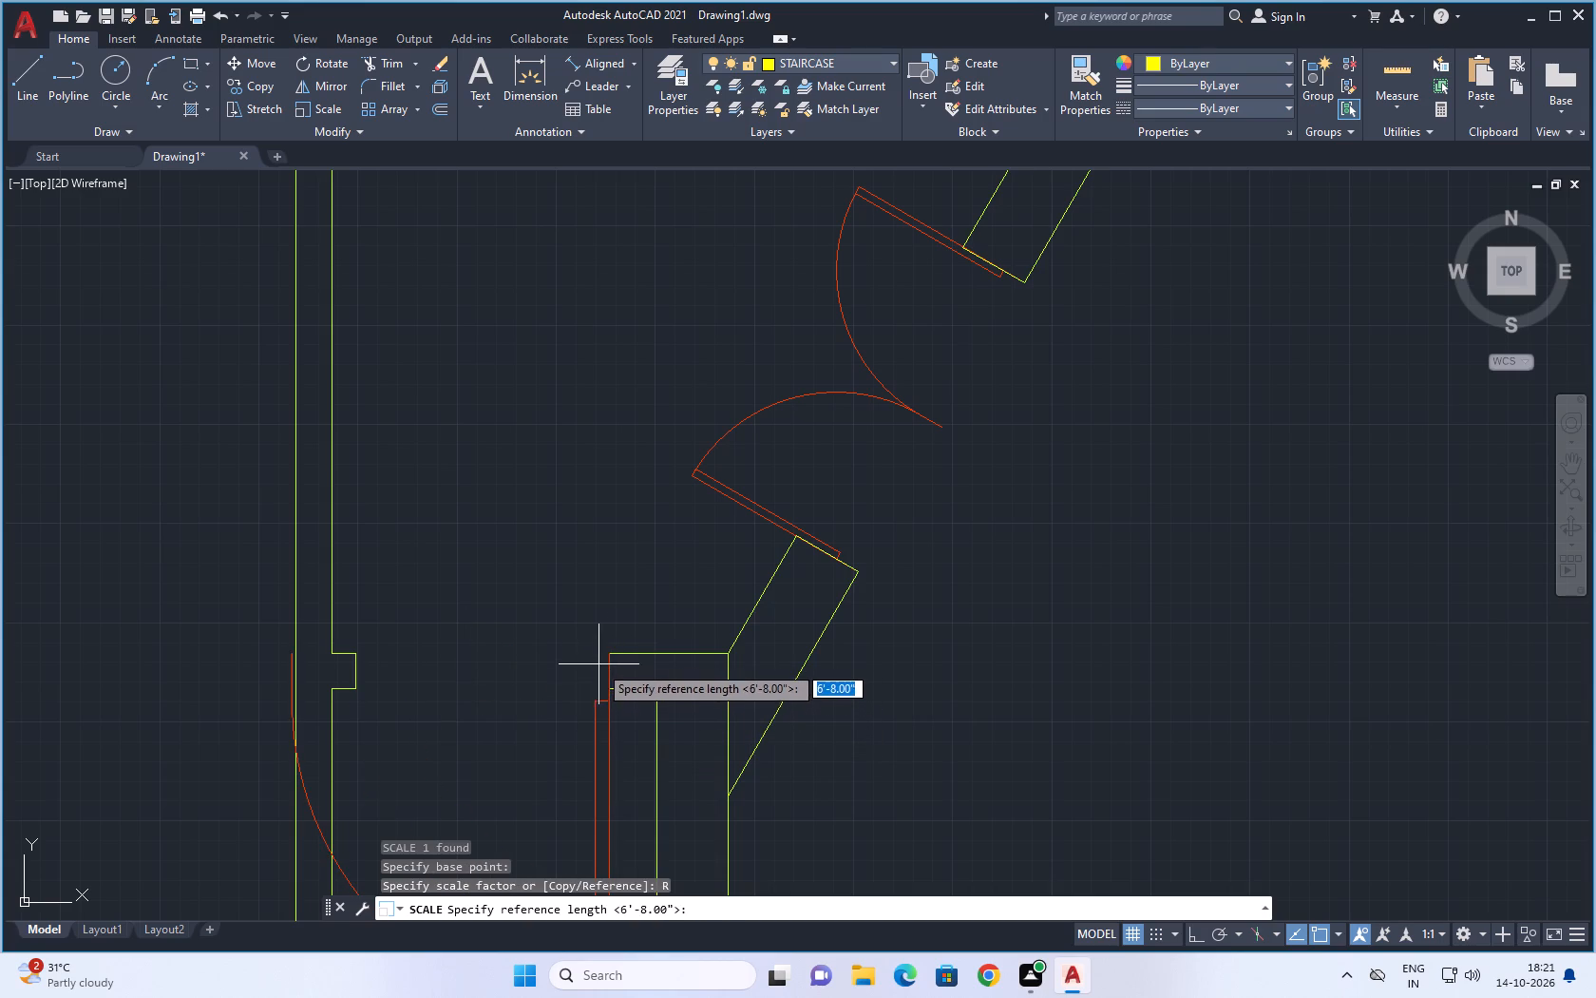
pyautogui.click(603, 659)
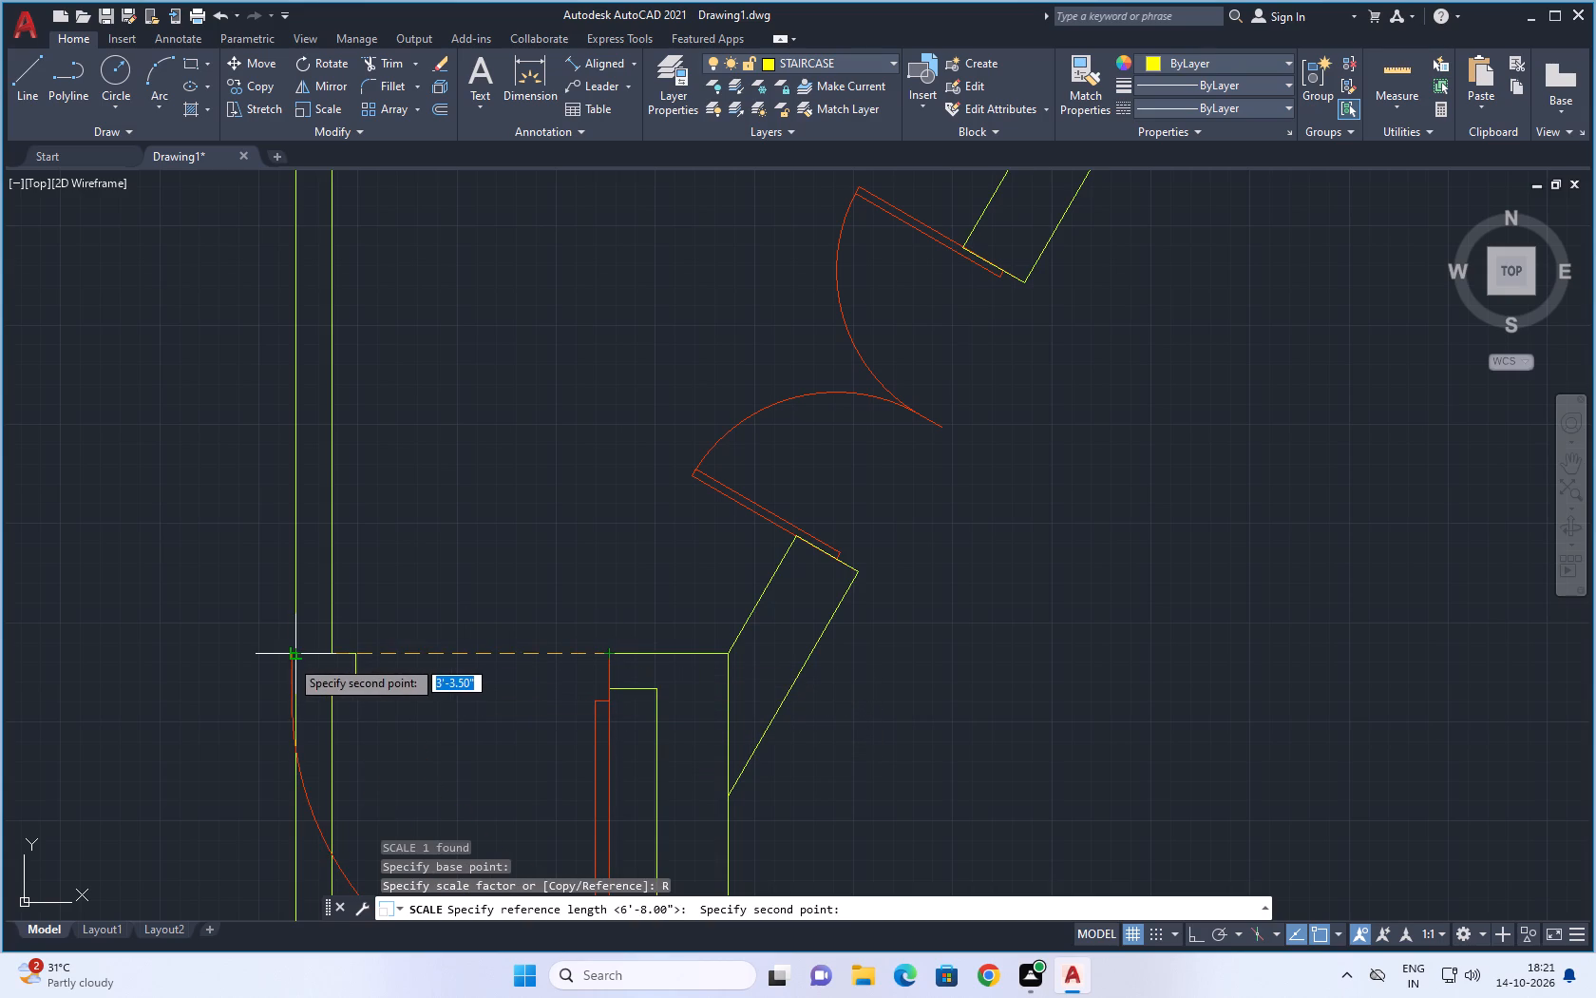
pyautogui.scroll(4, 288, 660)
pyautogui.click(296, 635)
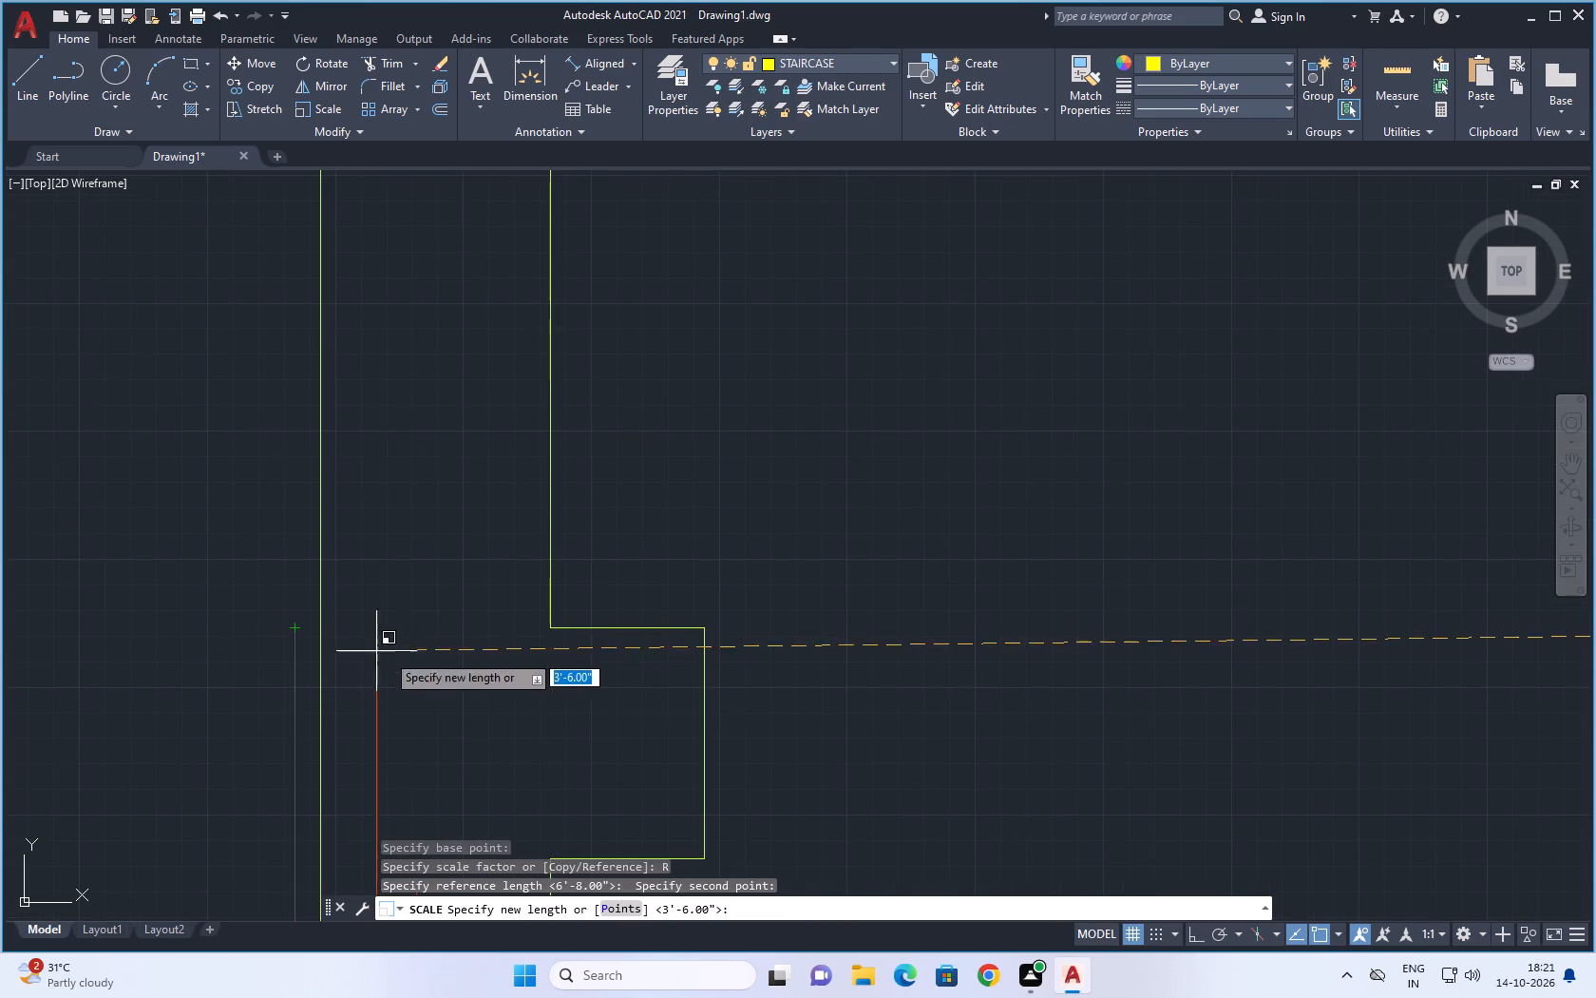
pyautogui.click(709, 632)
pyautogui.scroll(-5, 791, 579)
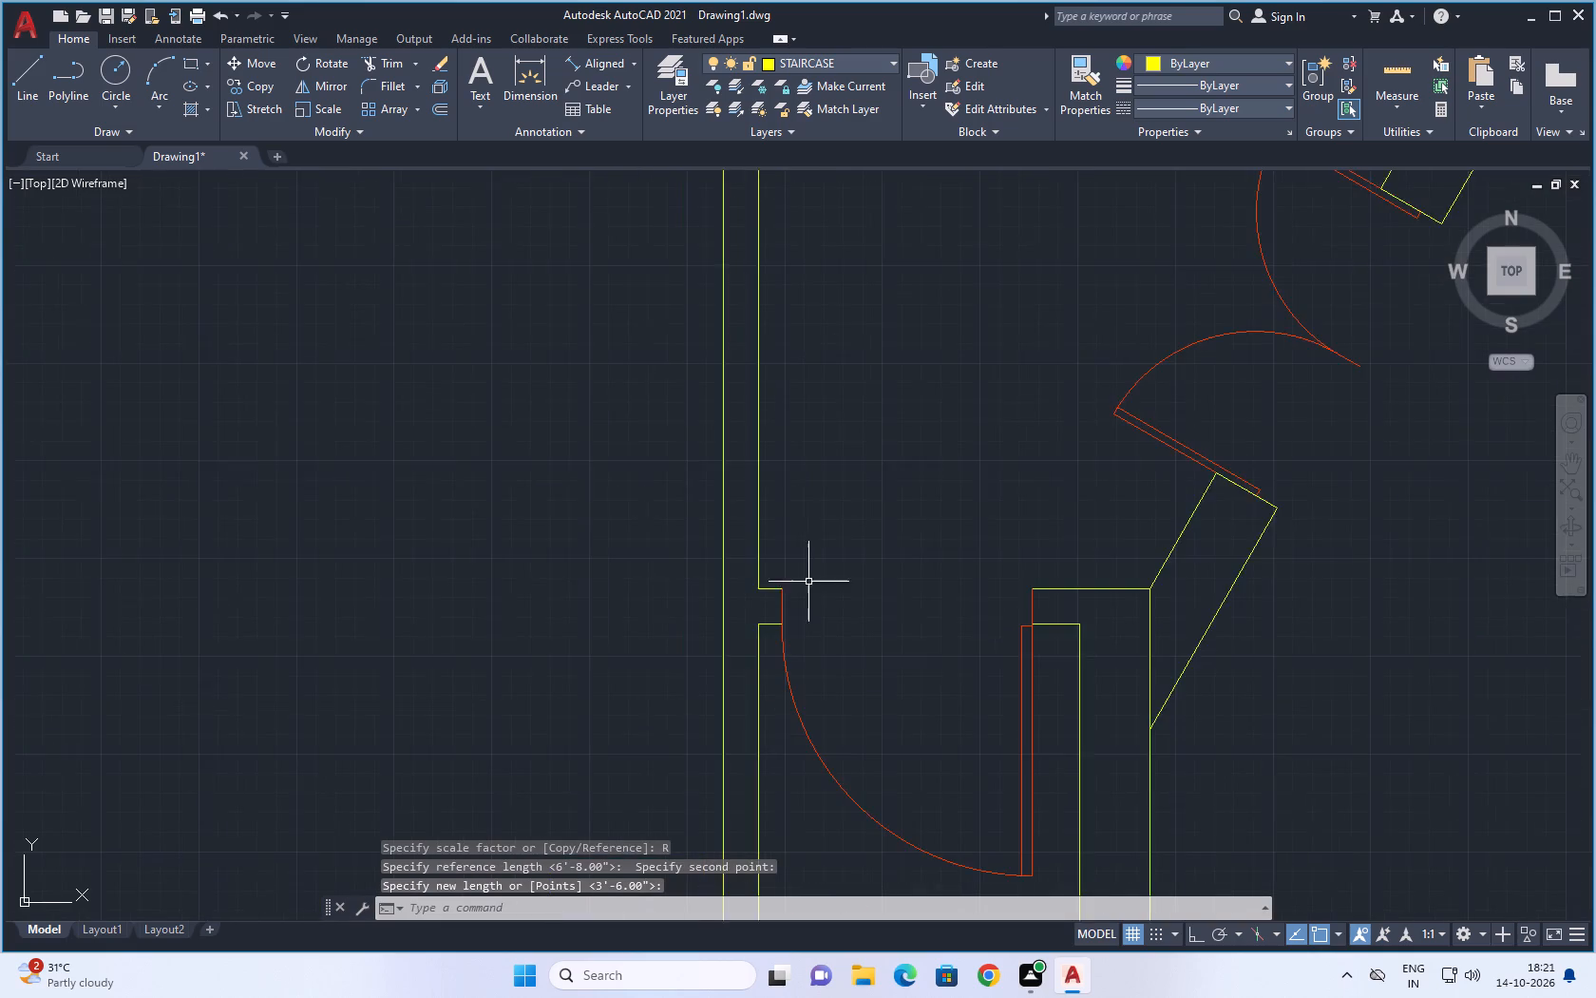
pyautogui.scroll(-2, 808, 582)
pyautogui.press('Escape')
pyautogui.press('Escape')
# Examine the whole floor plan, including the placed doors, the remaining openings and the staircase.
pyautogui.scroll(-1, 1043, 690)
pyautogui.moveTo(1033, 685); pyautogui.dragTo(842, 771, button='middle')
pyautogui.scroll(-1, 1027, 685)
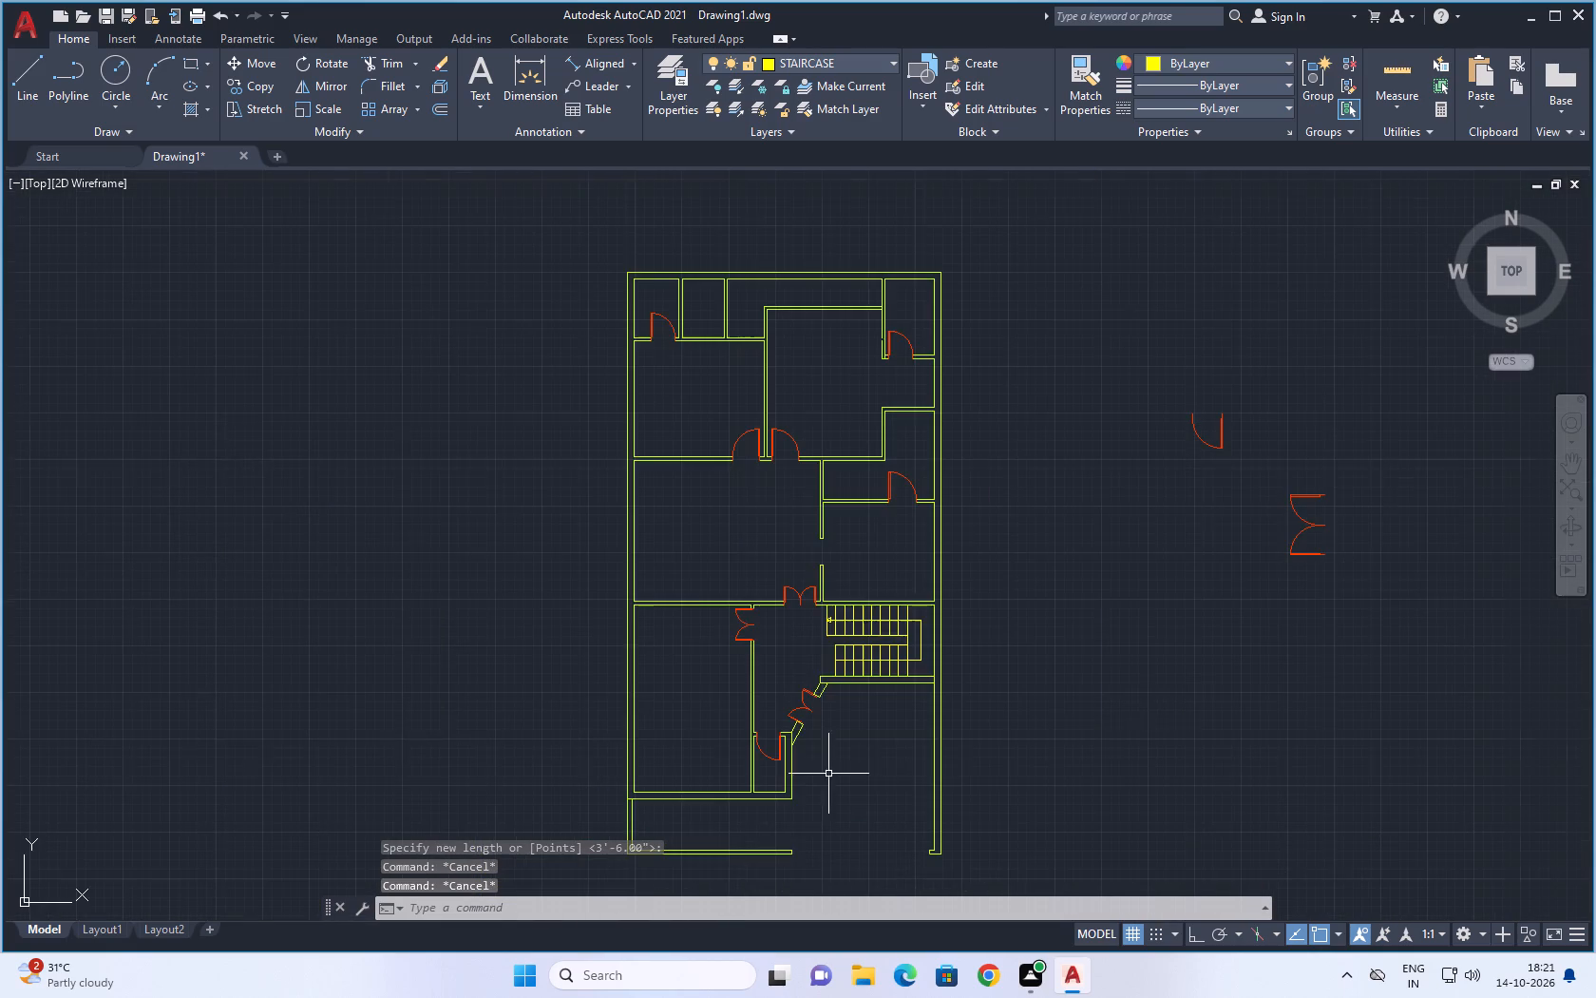
pyautogui.moveTo(1147, 720); pyautogui.dragTo(997, 746, button='middle')
pyautogui.scroll(1, 918, 723)
pyautogui.moveTo(912, 715); pyautogui.dragTo(907, 657, button='middle')
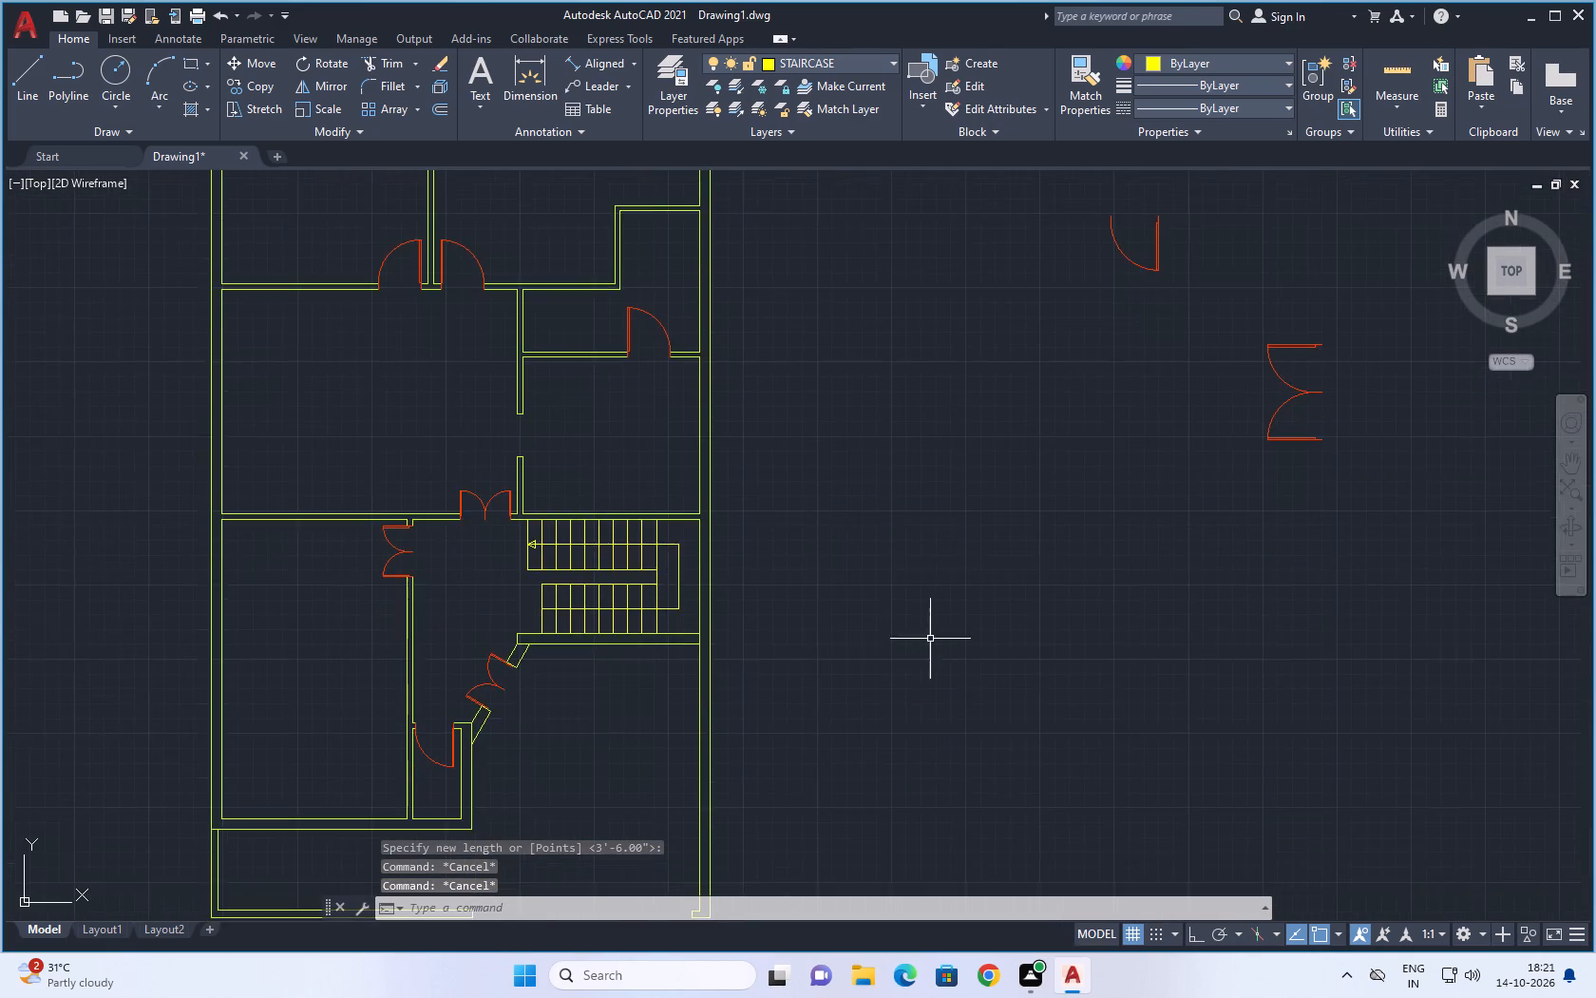
pyautogui.scroll(-2, 935, 636)
pyautogui.moveTo(948, 656); pyautogui.dragTo(836, 754, button='middle')
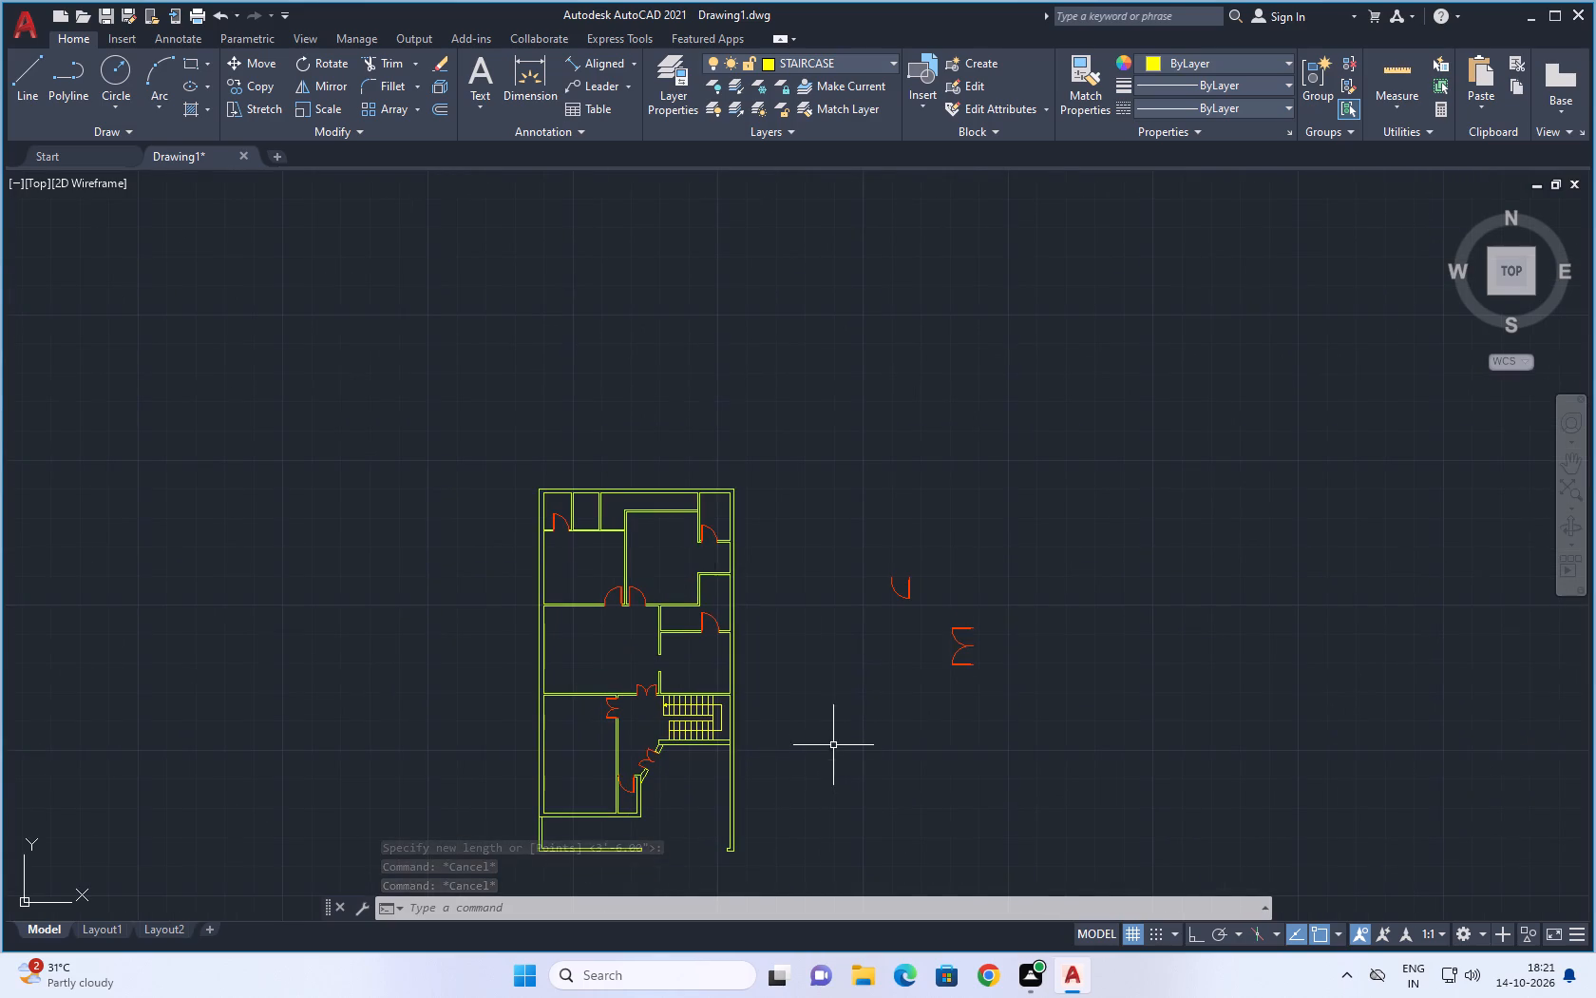
pyautogui.scroll(1, 833, 729)
pyautogui.moveTo(856, 655); pyautogui.dragTo(833, 711, button='middle')
pyautogui.scroll(1, 827, 720)
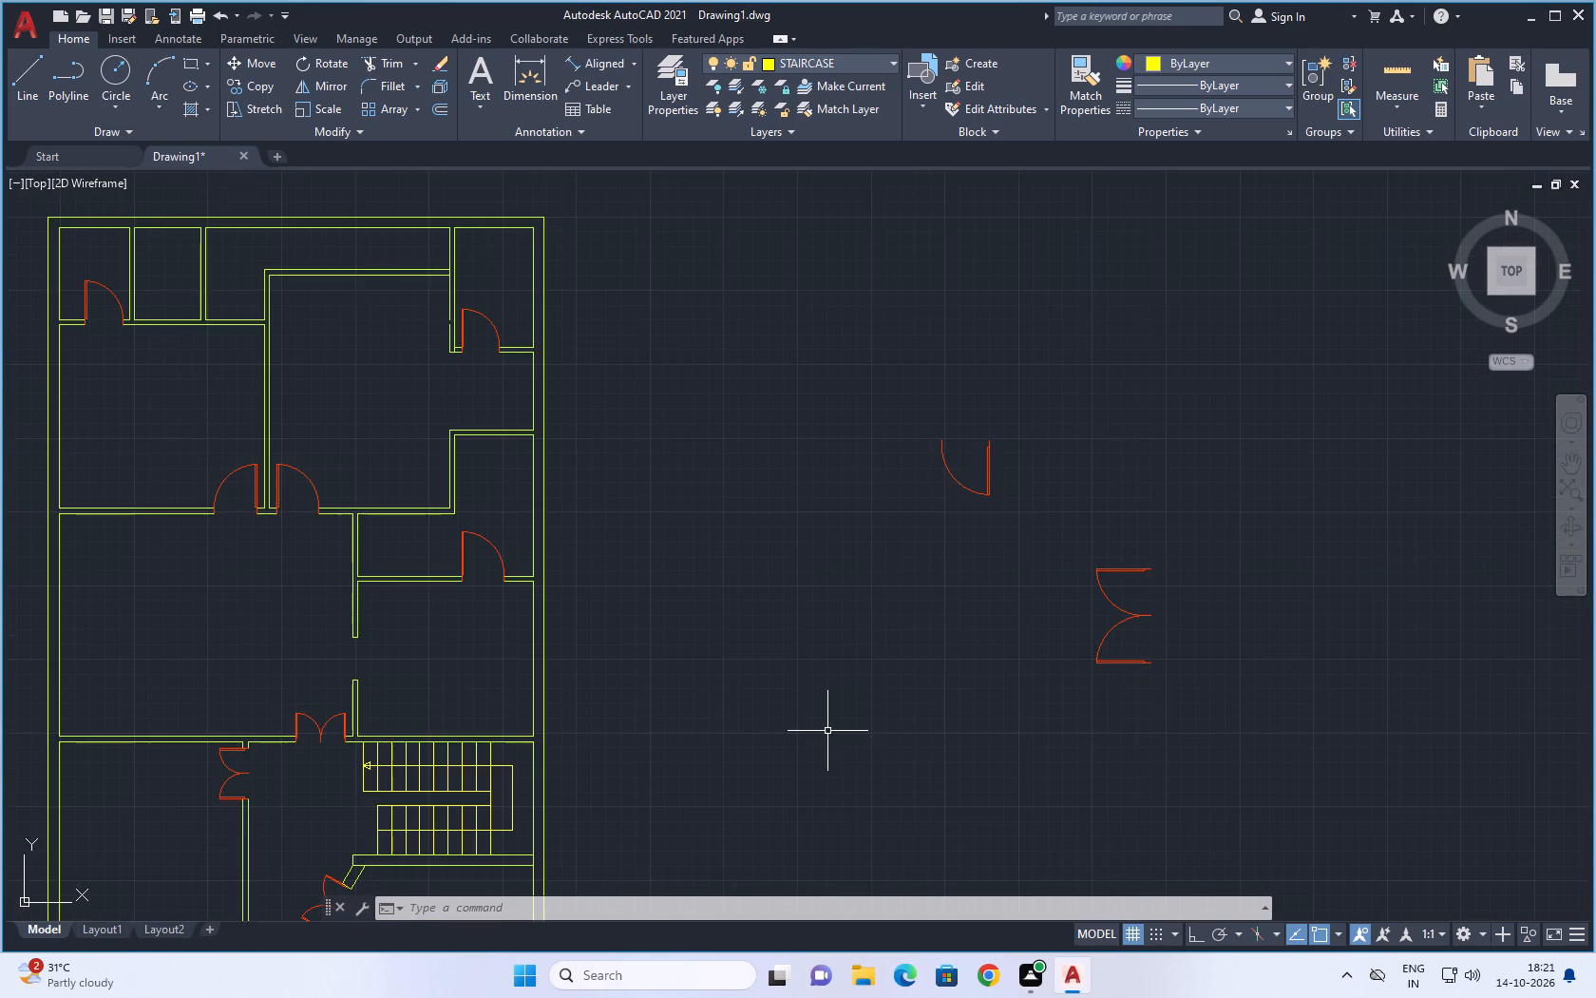
pyautogui.scroll(-1, 827, 733)
pyautogui.moveTo(827, 750); pyautogui.dragTo(825, 716, button='middle')
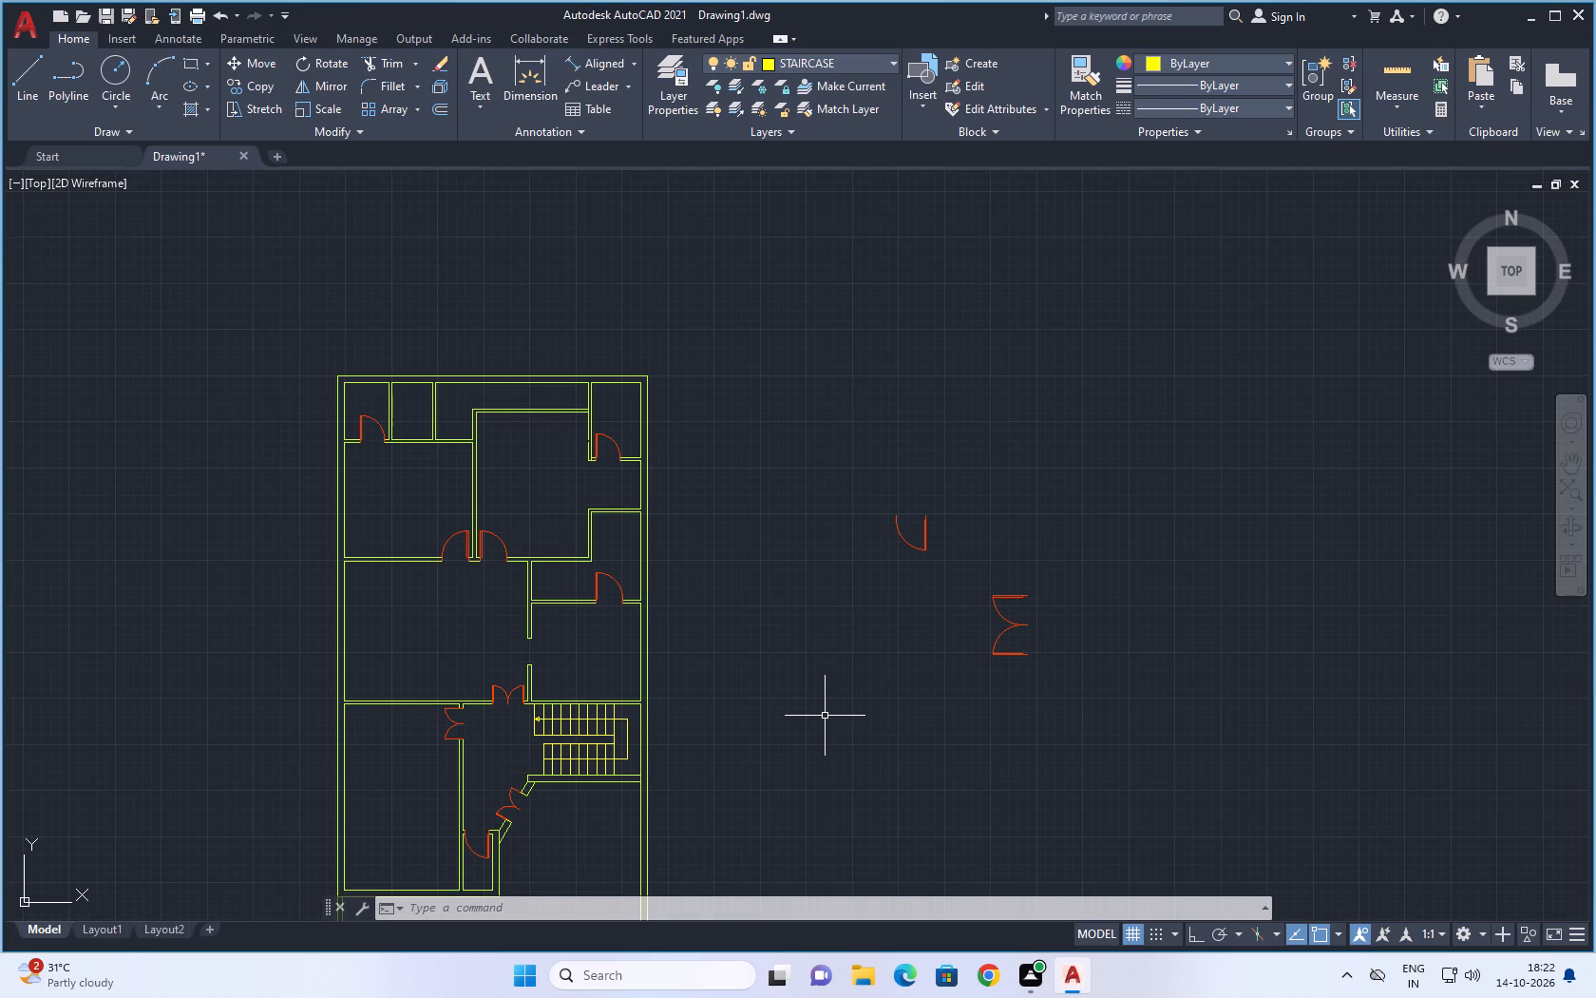
pyautogui.scroll(-1, 825, 716)
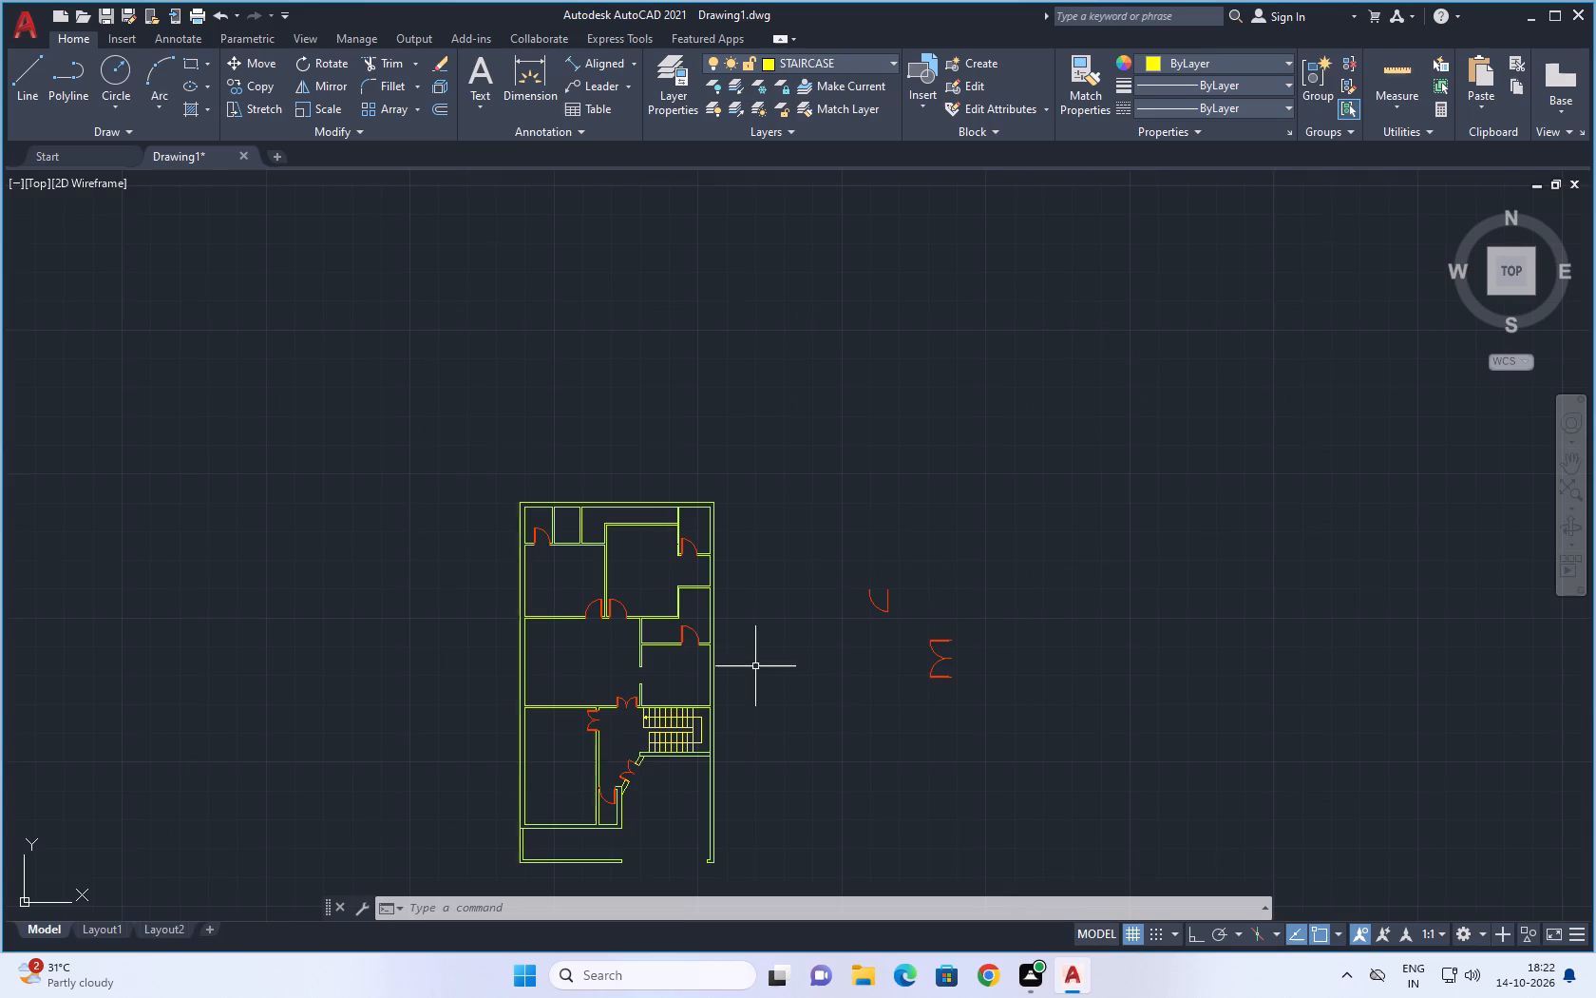
pyautogui.moveTo(761, 660); pyautogui.dragTo(836, 684, button='middle')
pyautogui.scroll(2, 836, 686)
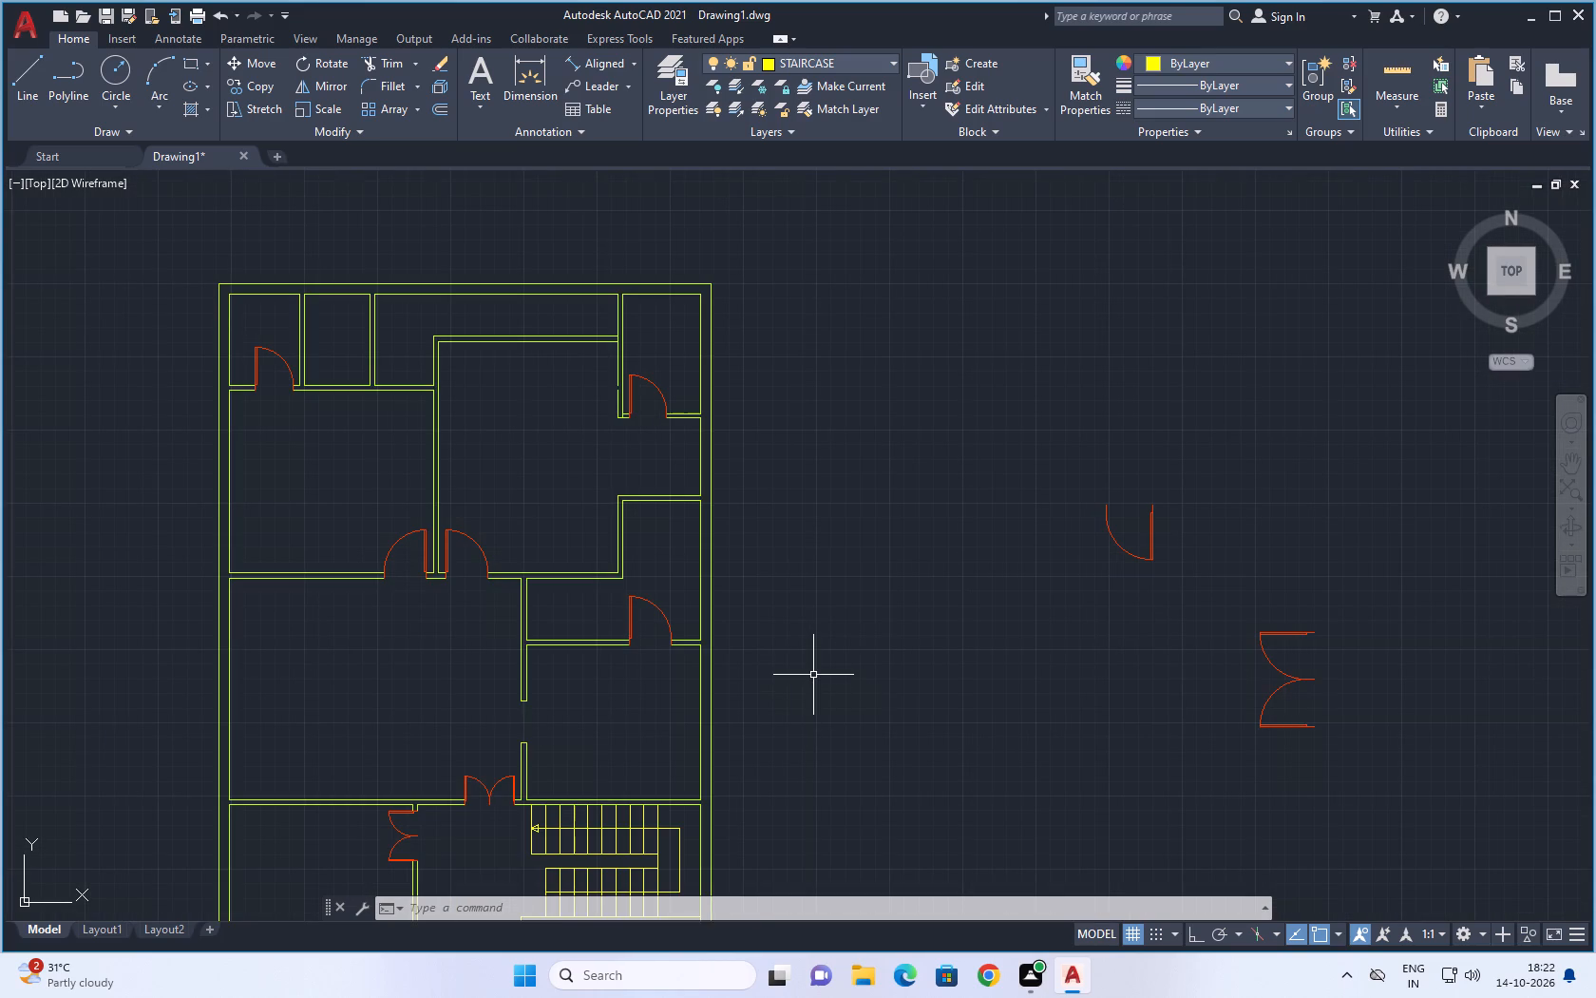
pyautogui.moveTo(815, 657); pyautogui.dragTo(867, 723, button='middle')
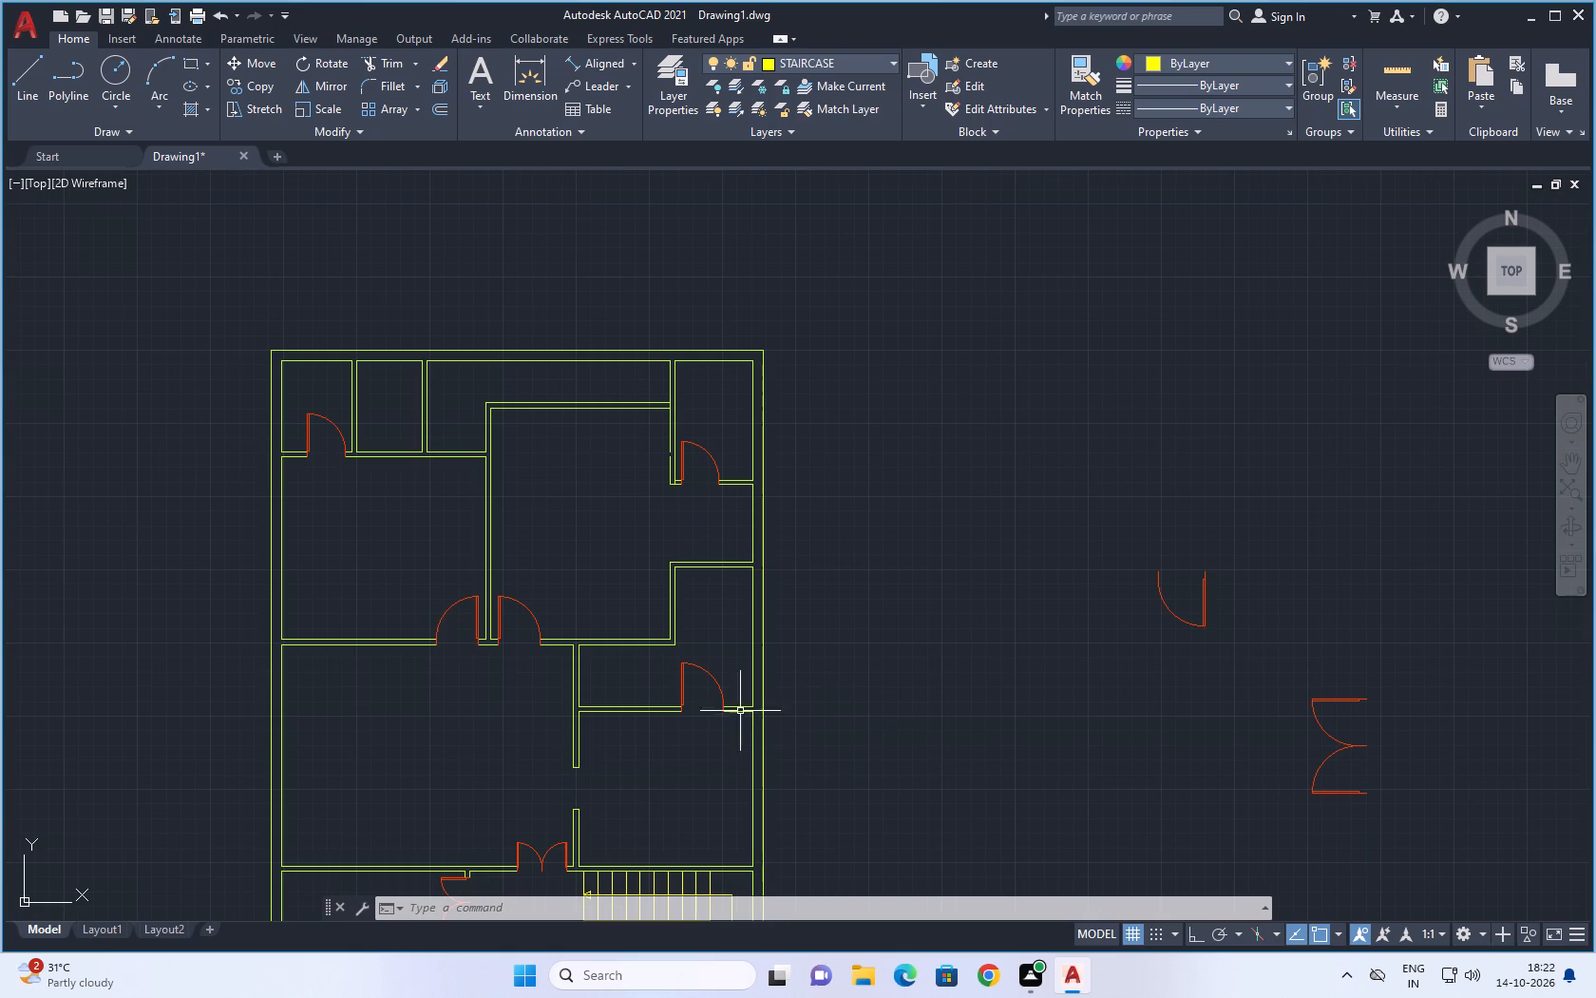
# Extend the upper line of the narrow east-side room's lower wall, the one with the single door, to the west wall's outer line.
pyautogui.scroll(2, 617, 684)
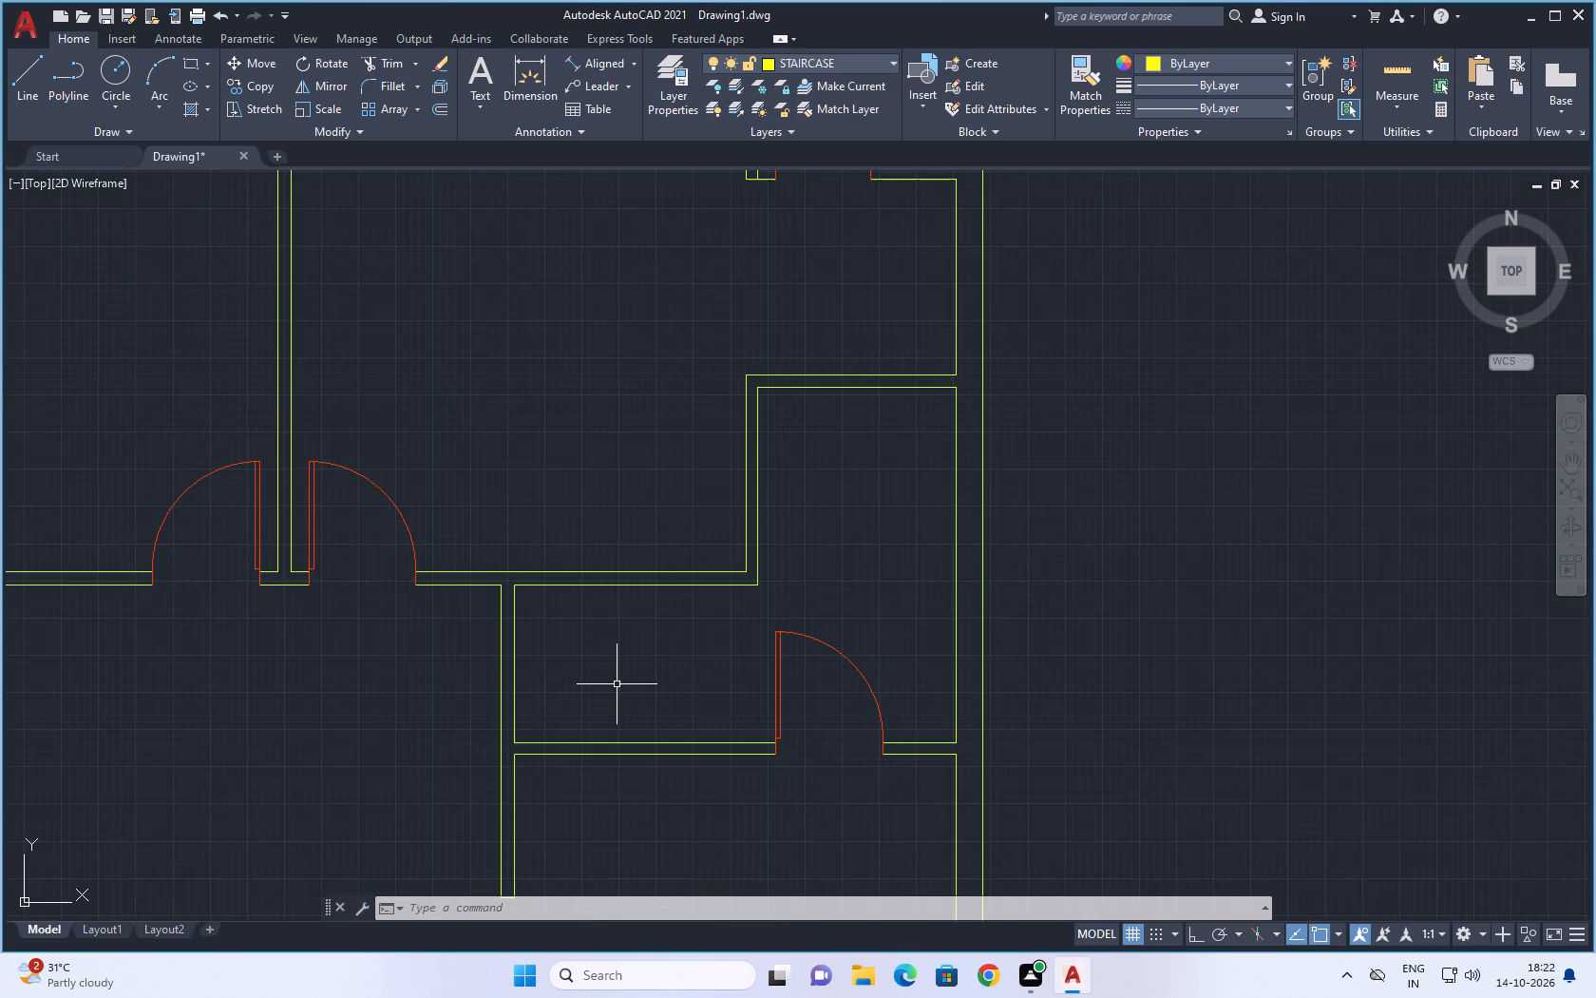
pyautogui.press('Escape')
pyautogui.write('EX')
pyautogui.press('space')
pyautogui.scroll(1, 549, 745)
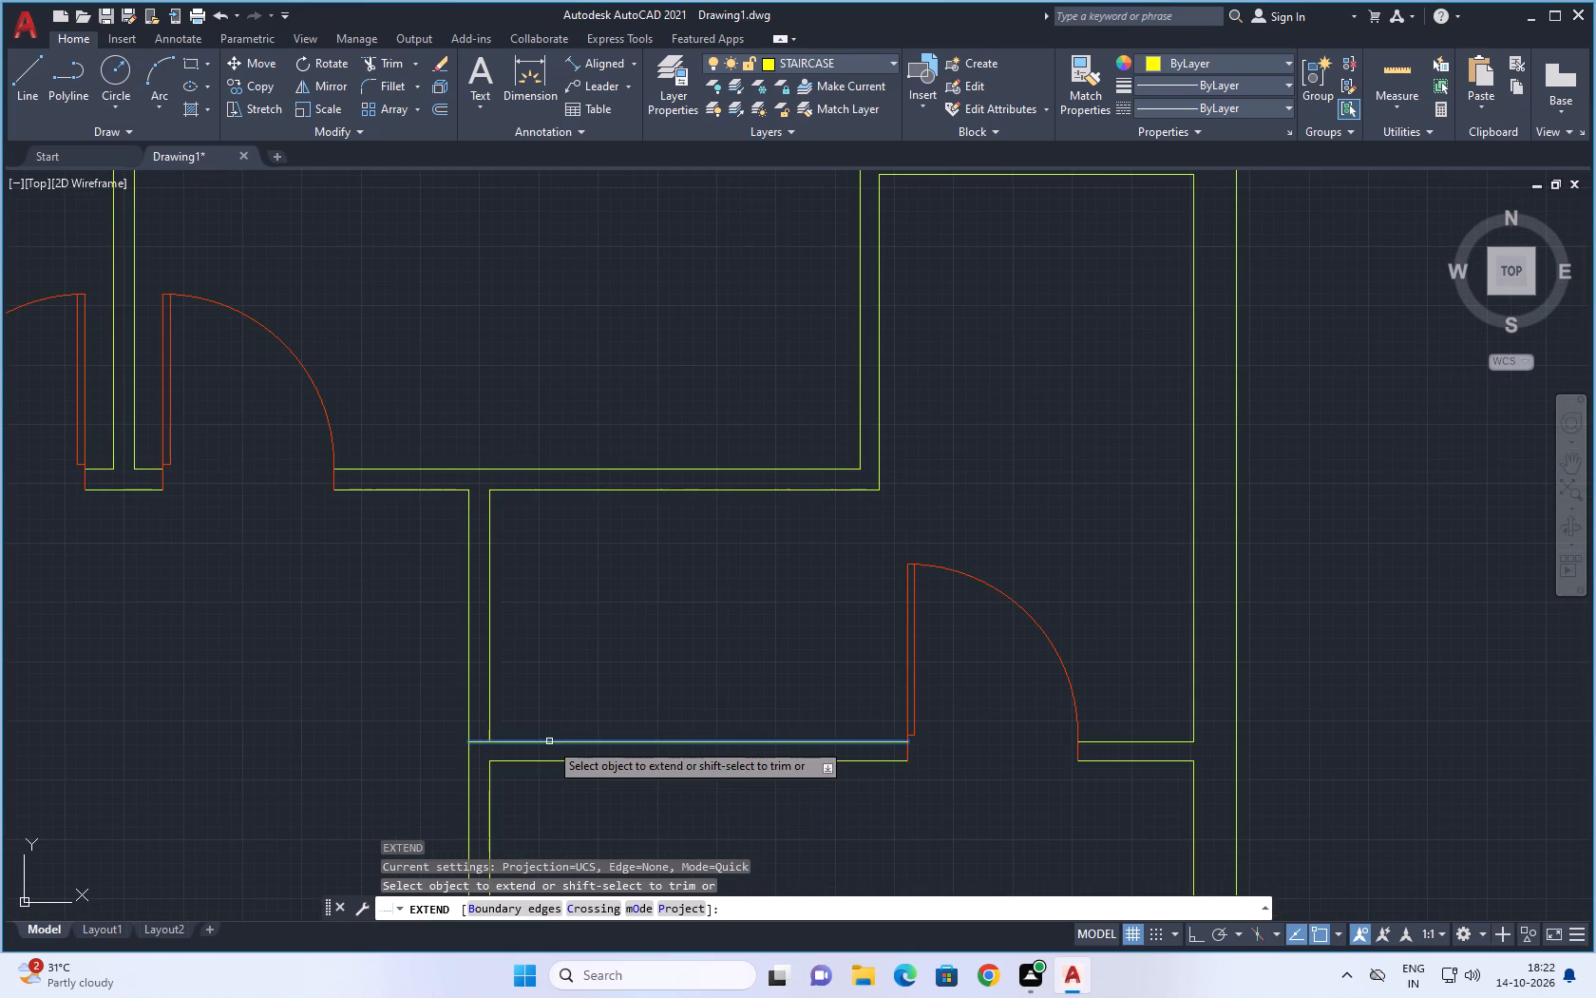
pyautogui.click(549, 741)
pyautogui.press('Escape')
pyautogui.press('Escape')
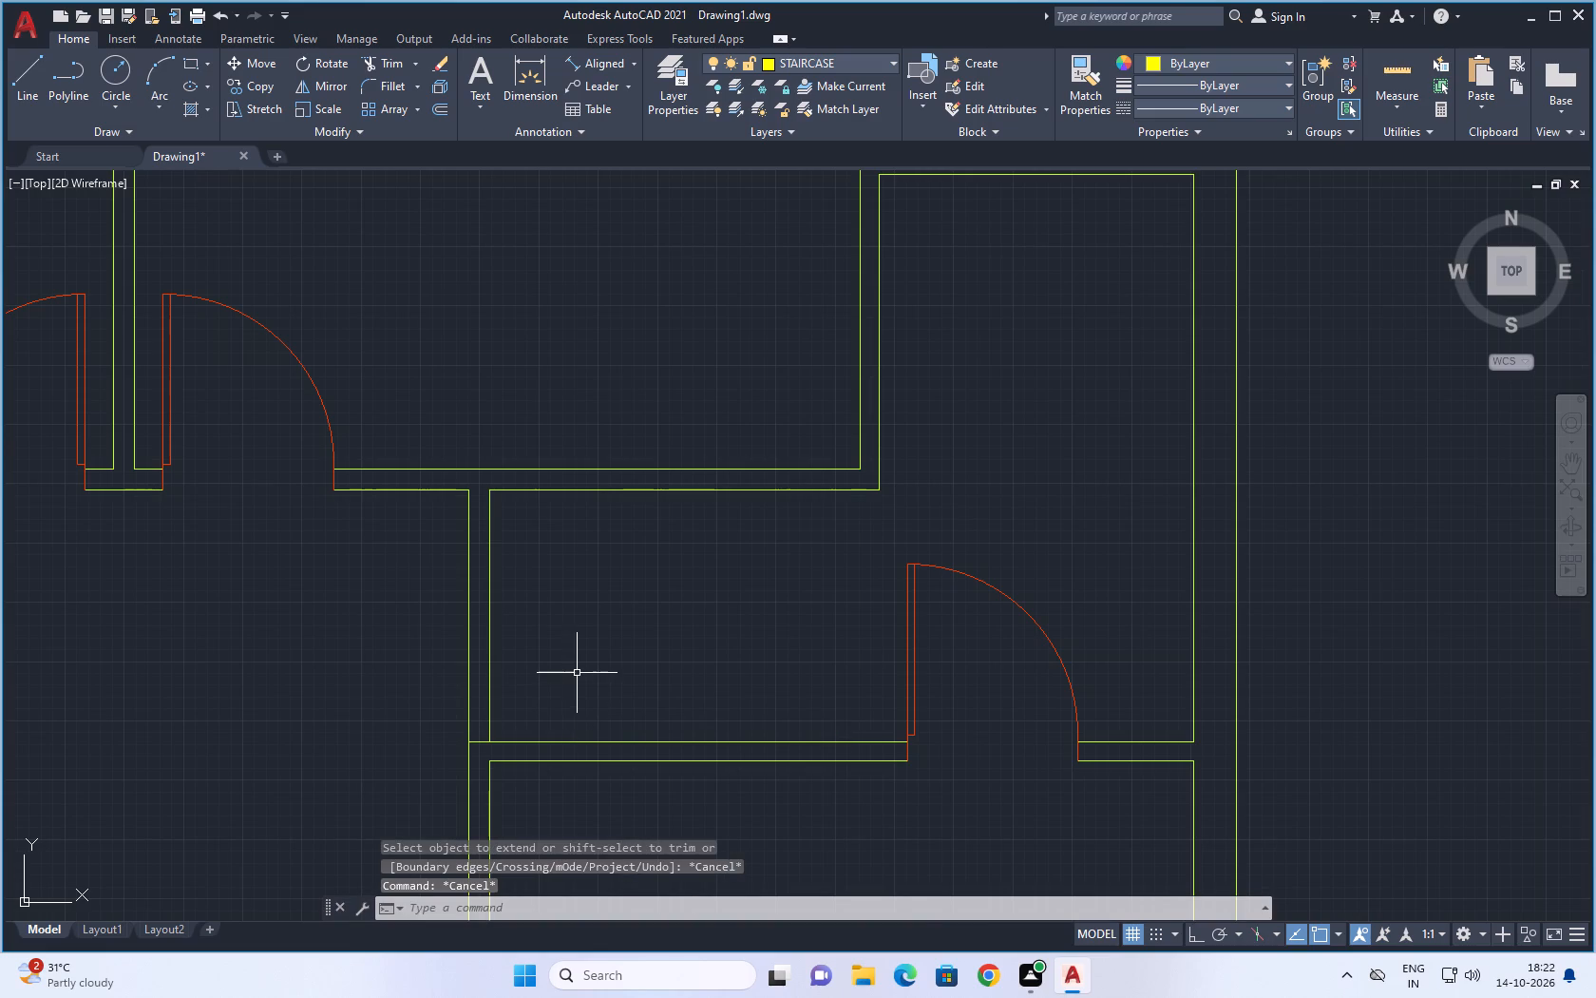
# Trim away both vertical lines of the narrow room's west wall between its upper and lower horizontal walls.
pyautogui.write('TR')
pyautogui.press('space')
pyautogui.moveTo(559, 601); pyautogui.dragTo(365, 668)
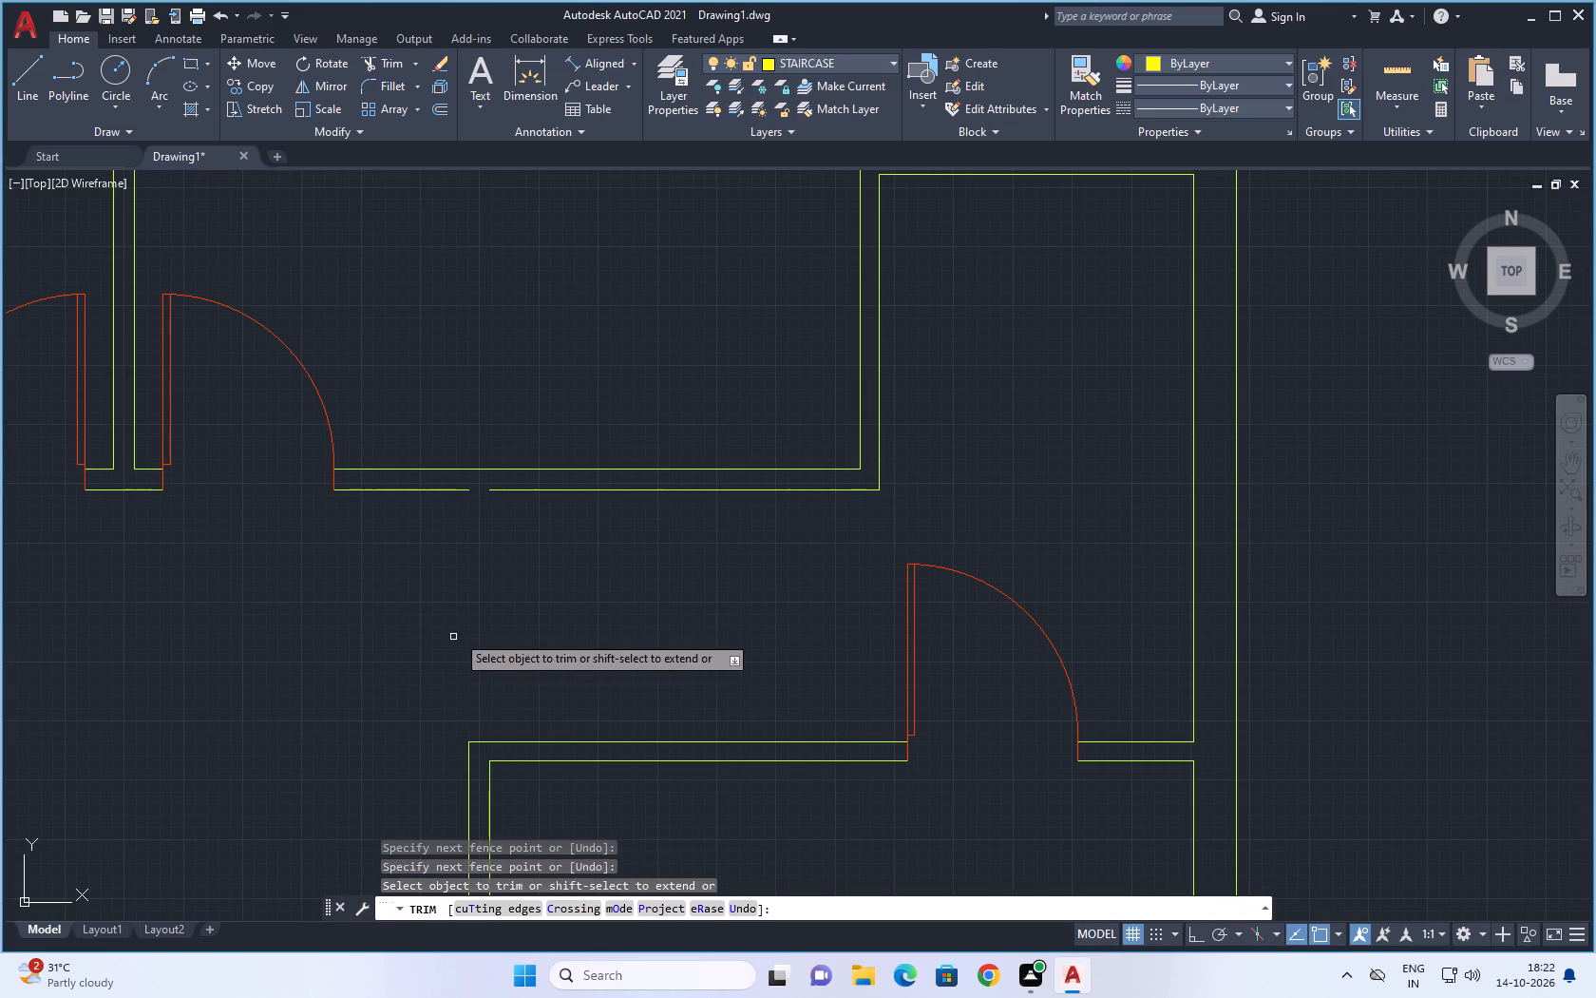
pyautogui.press('Escape')
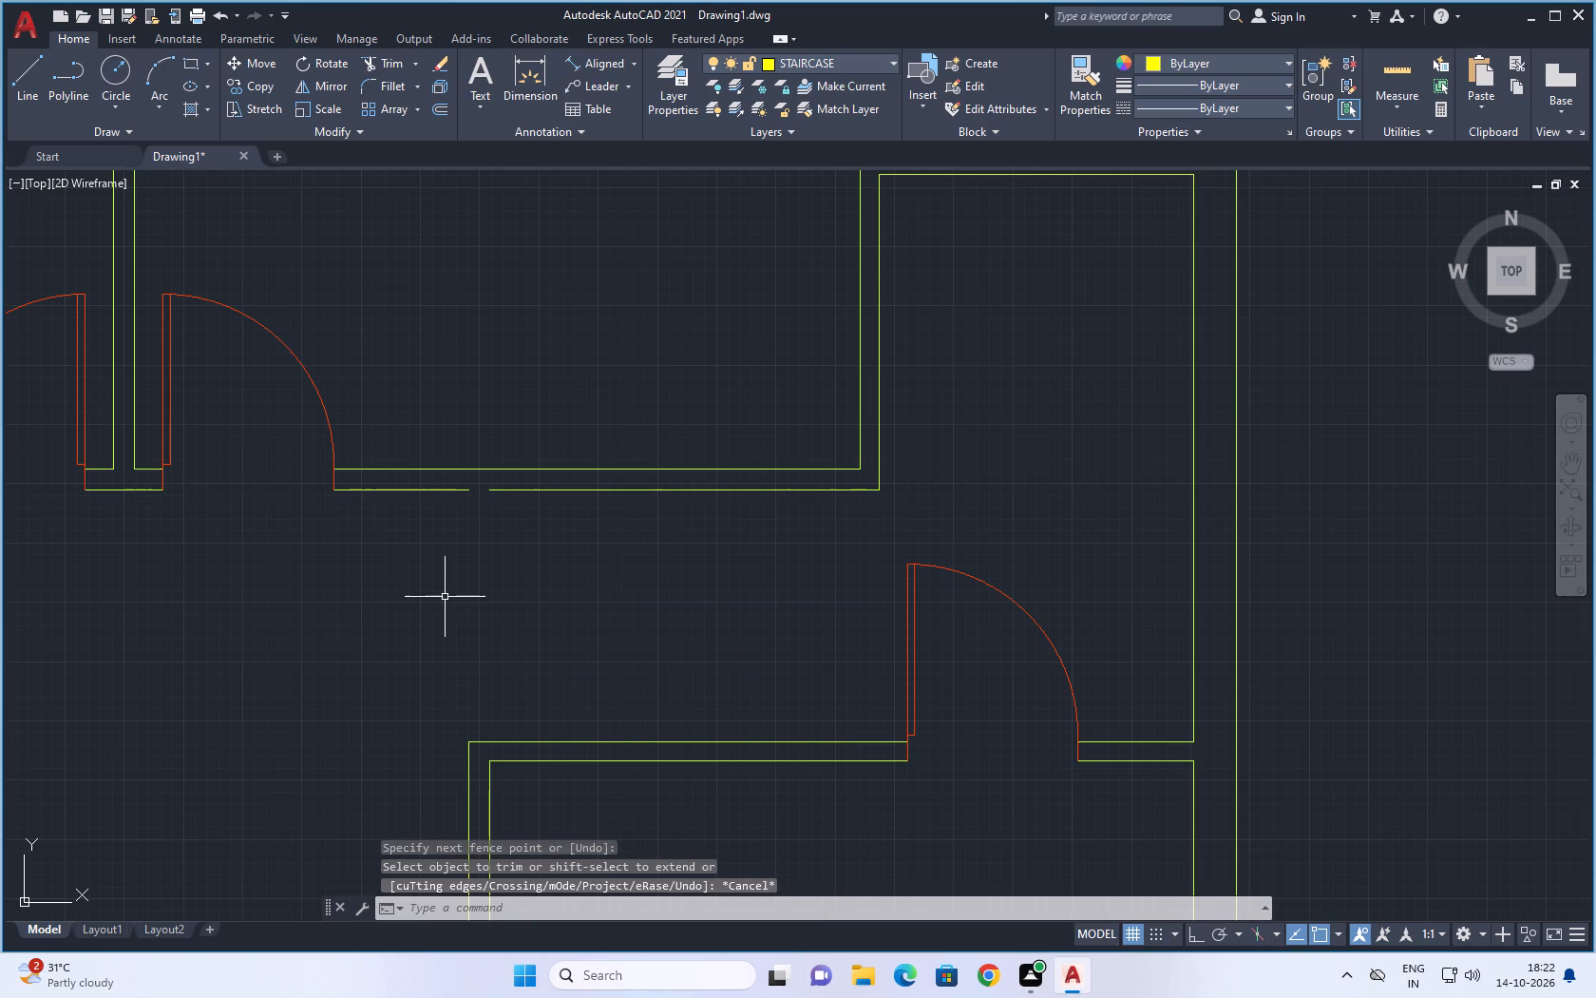
# Draw a short line closing the gap in the upper wall's lower line where the vertical wall was removed.
pyautogui.press('l')
pyautogui.press('space')
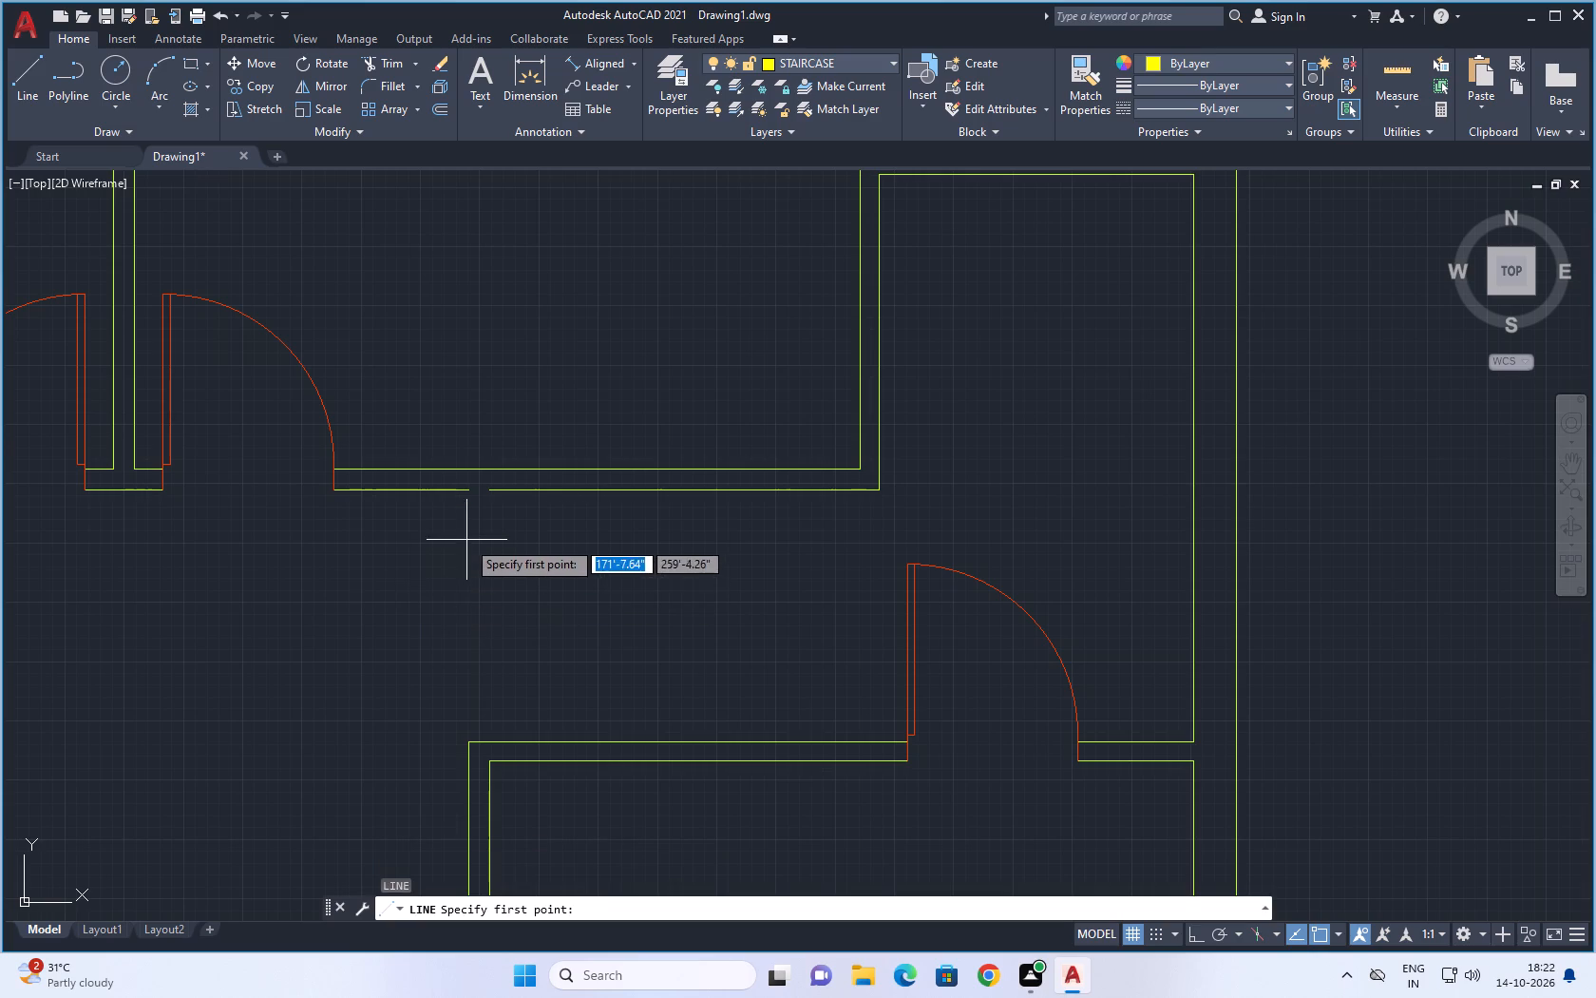
pyautogui.click(469, 486)
pyautogui.click(491, 489)
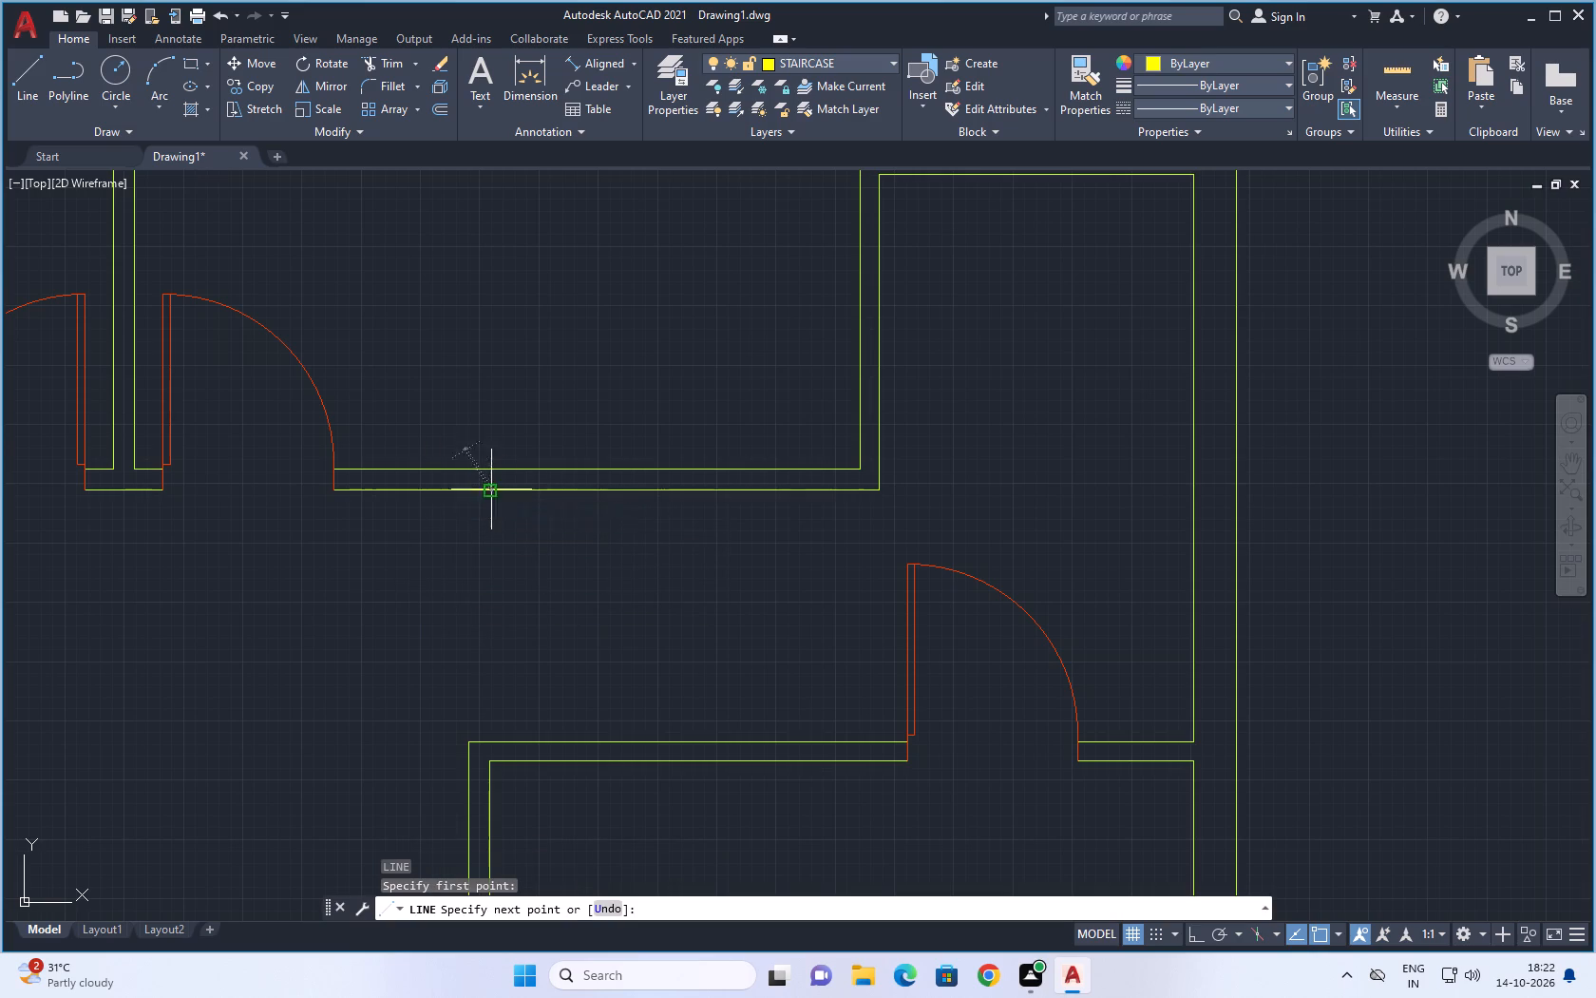
pyautogui.press('Escape')
# Move the short gap-closing line to the WALL layer.
pyautogui.scroll(2, 486, 567)
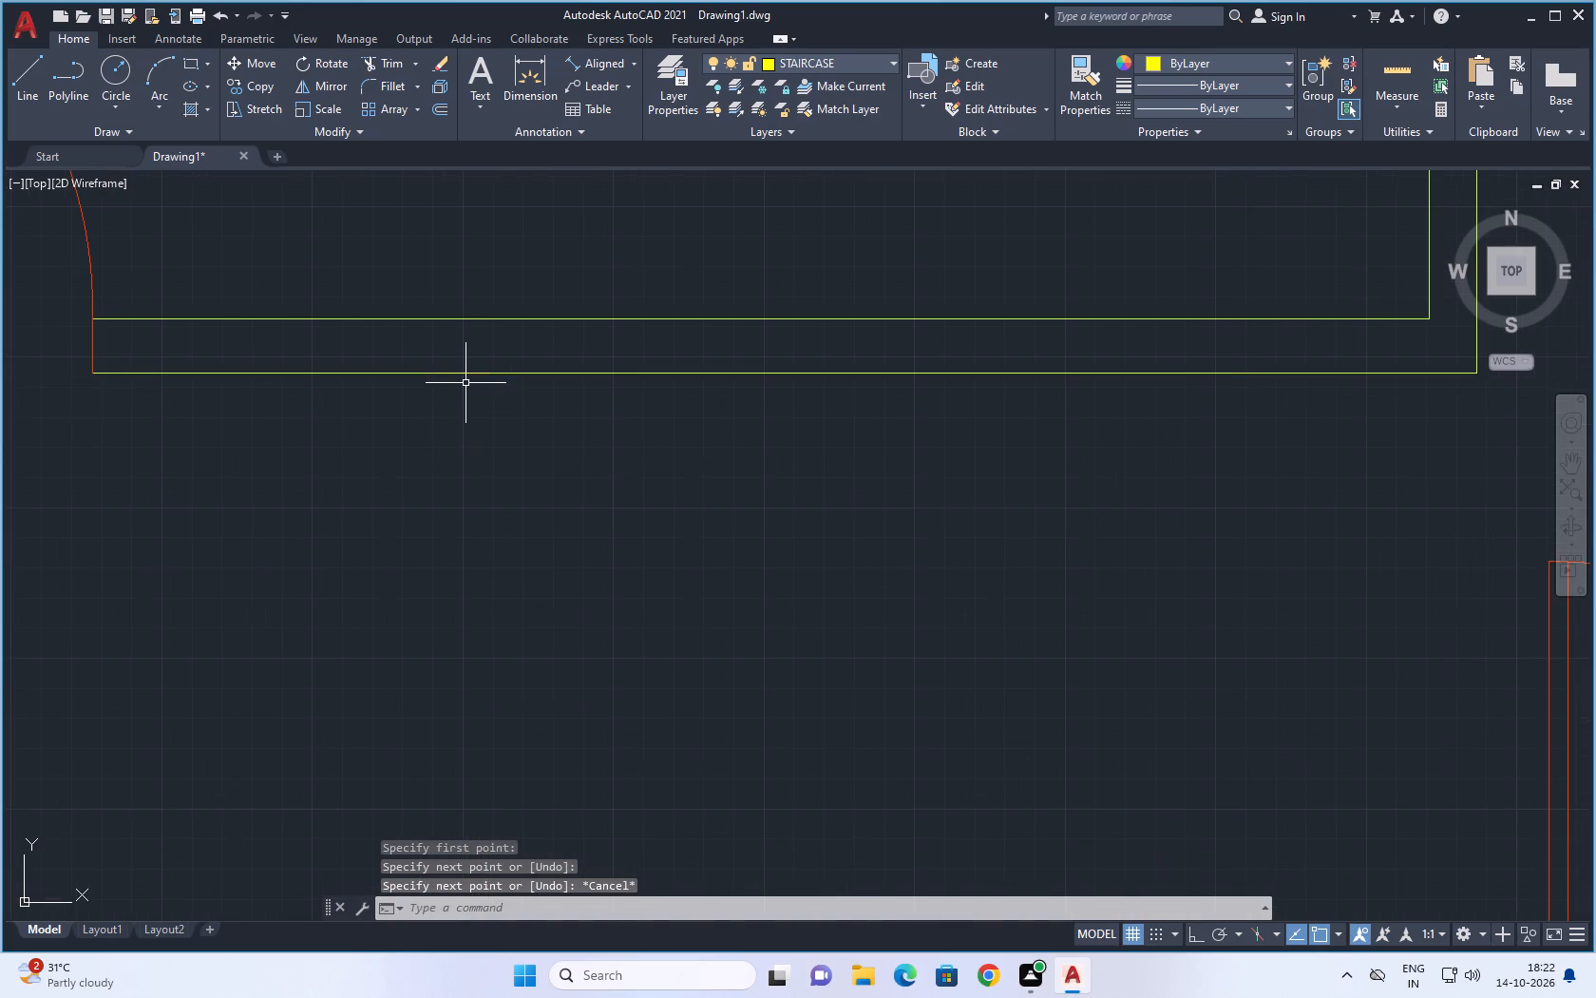
pyautogui.press('Escape')
pyautogui.press('Escape')
pyautogui.click(465, 376)
pyautogui.press('Escape')
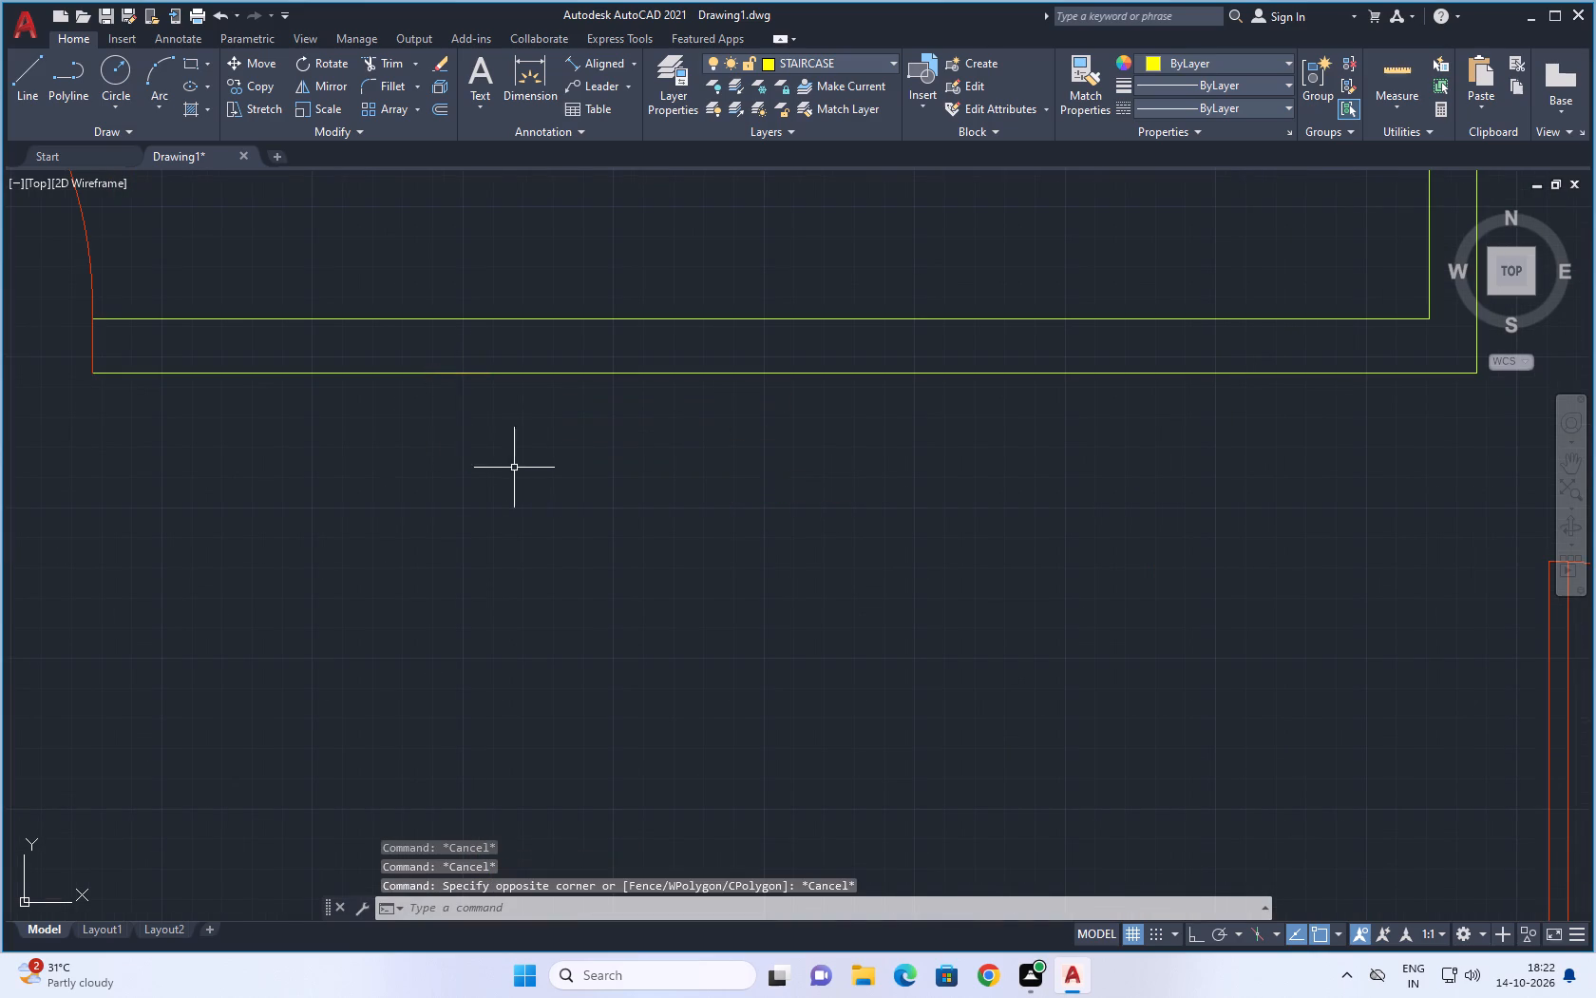
pyautogui.click(462, 372)
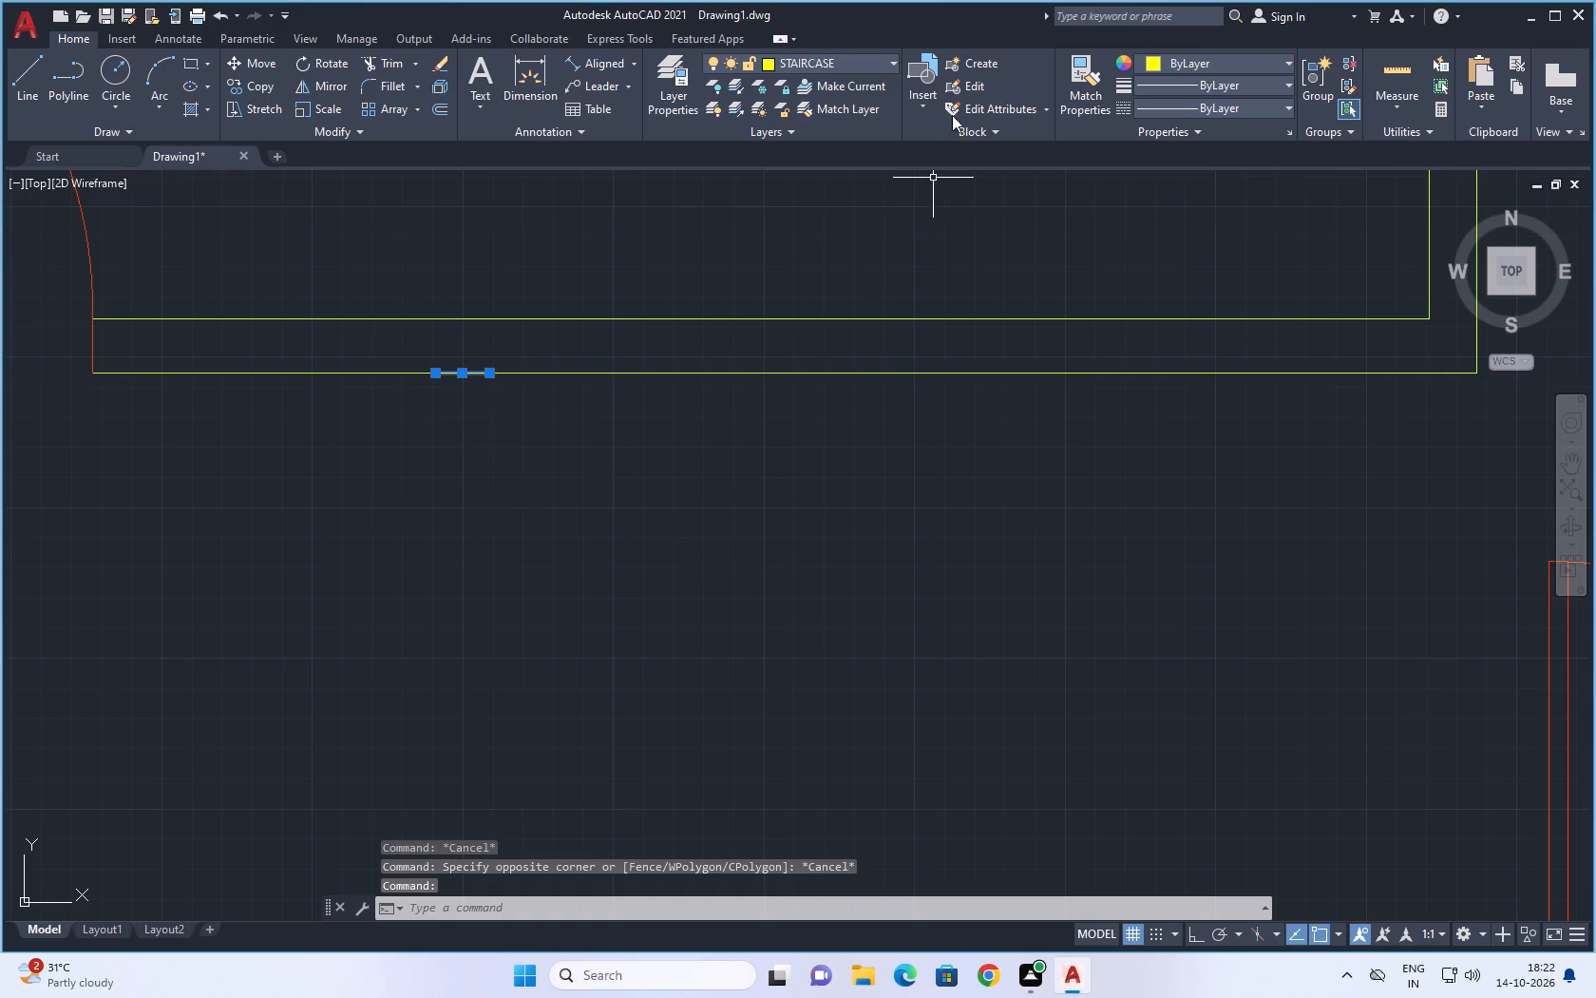
pyautogui.click(859, 63)
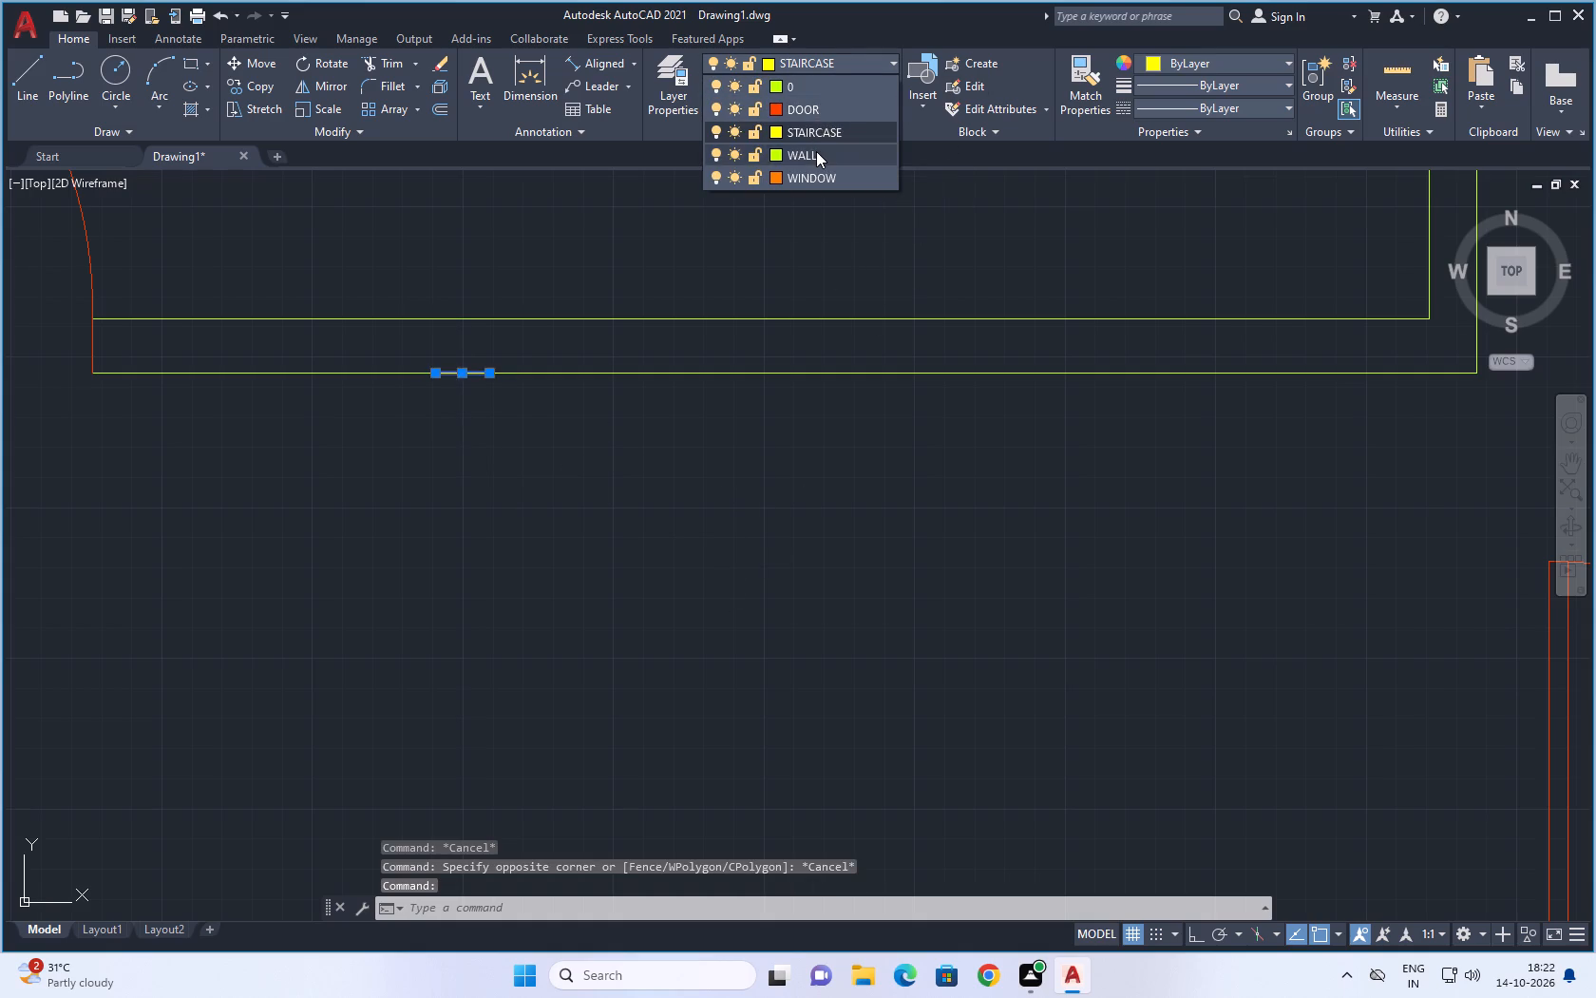
pyautogui.click(816, 151)
pyautogui.scroll(-2, 712, 715)
pyautogui.press('Escape')
pyautogui.scroll(-2, 722, 718)
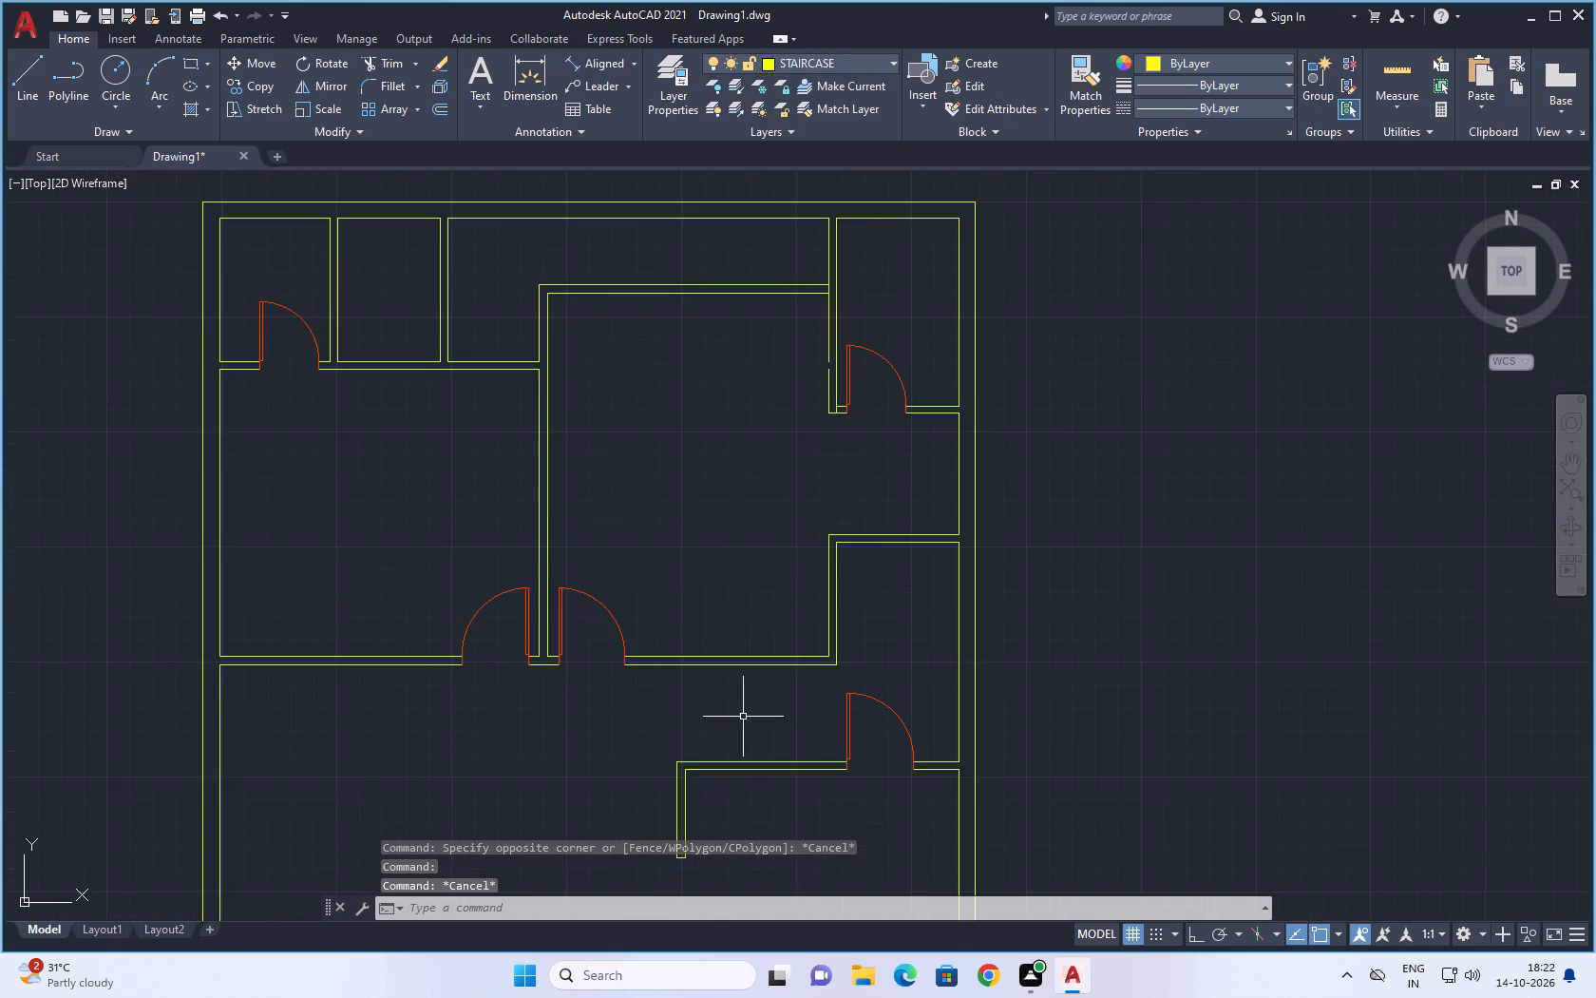
# Look over the whole floor plan, including the staircase and front area, and the spare door symbols beside it.
pyautogui.scroll(-1, 746, 717)
pyautogui.moveTo(1010, 729); pyautogui.dragTo(972, 532, button='middle')
pyautogui.scroll(-2, 960, 559)
pyautogui.moveTo(946, 579); pyautogui.dragTo(932, 527, button='middle')
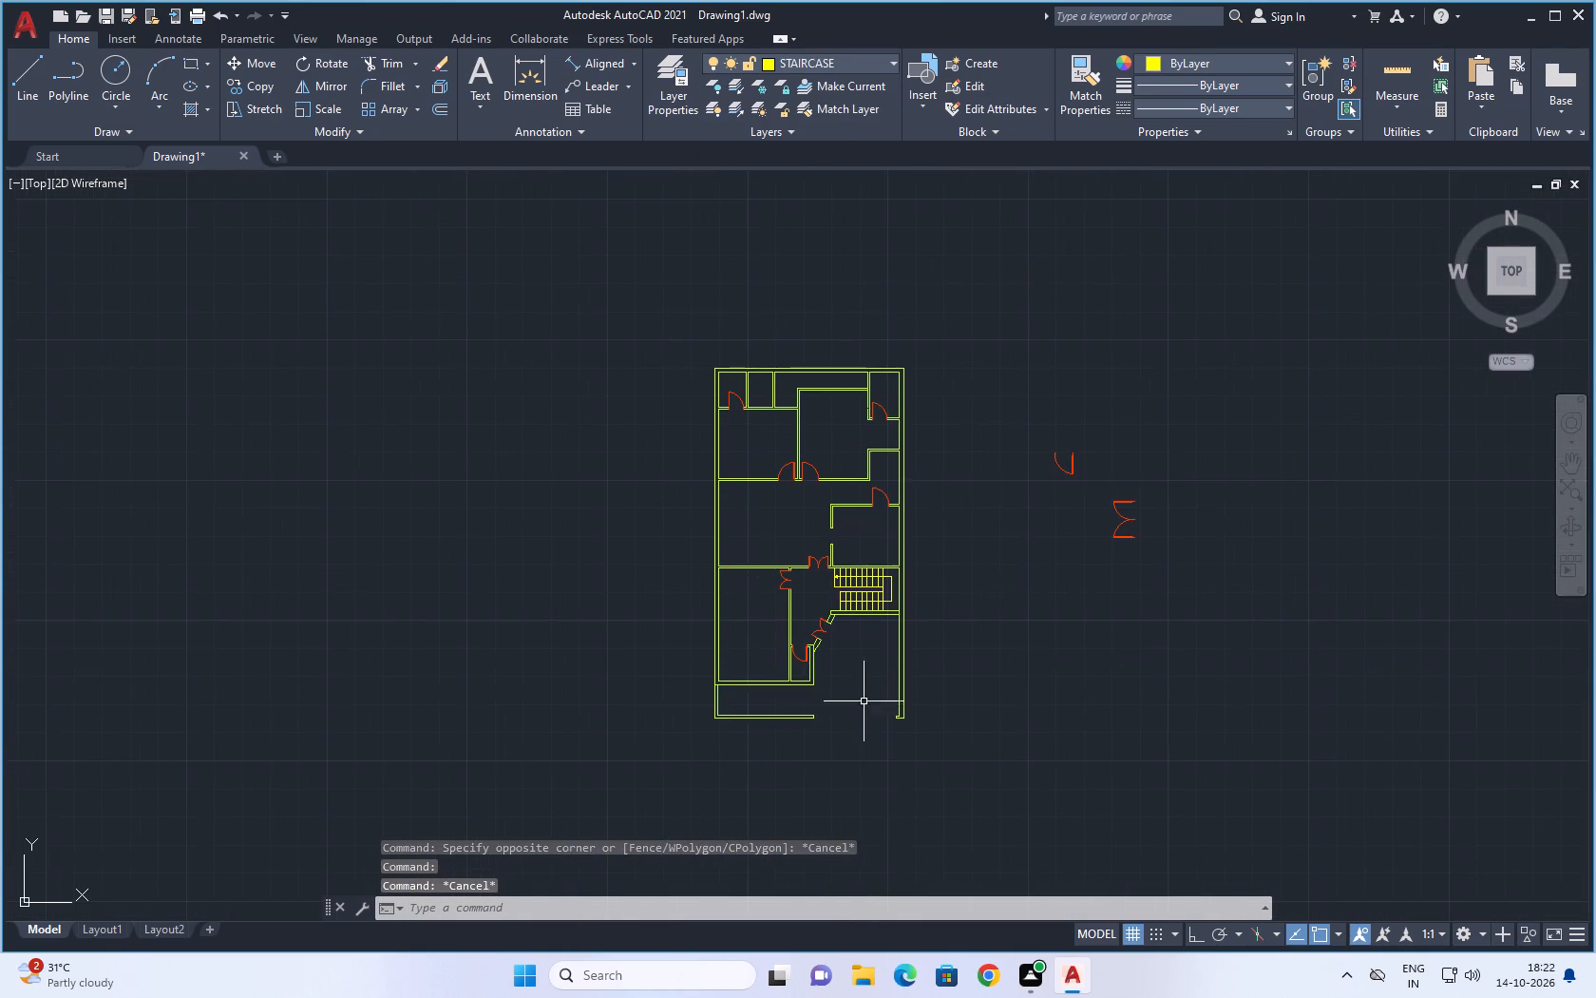
pyautogui.scroll(2, 854, 714)
pyautogui.moveTo(1109, 625); pyautogui.dragTo(1036, 671, button='middle')
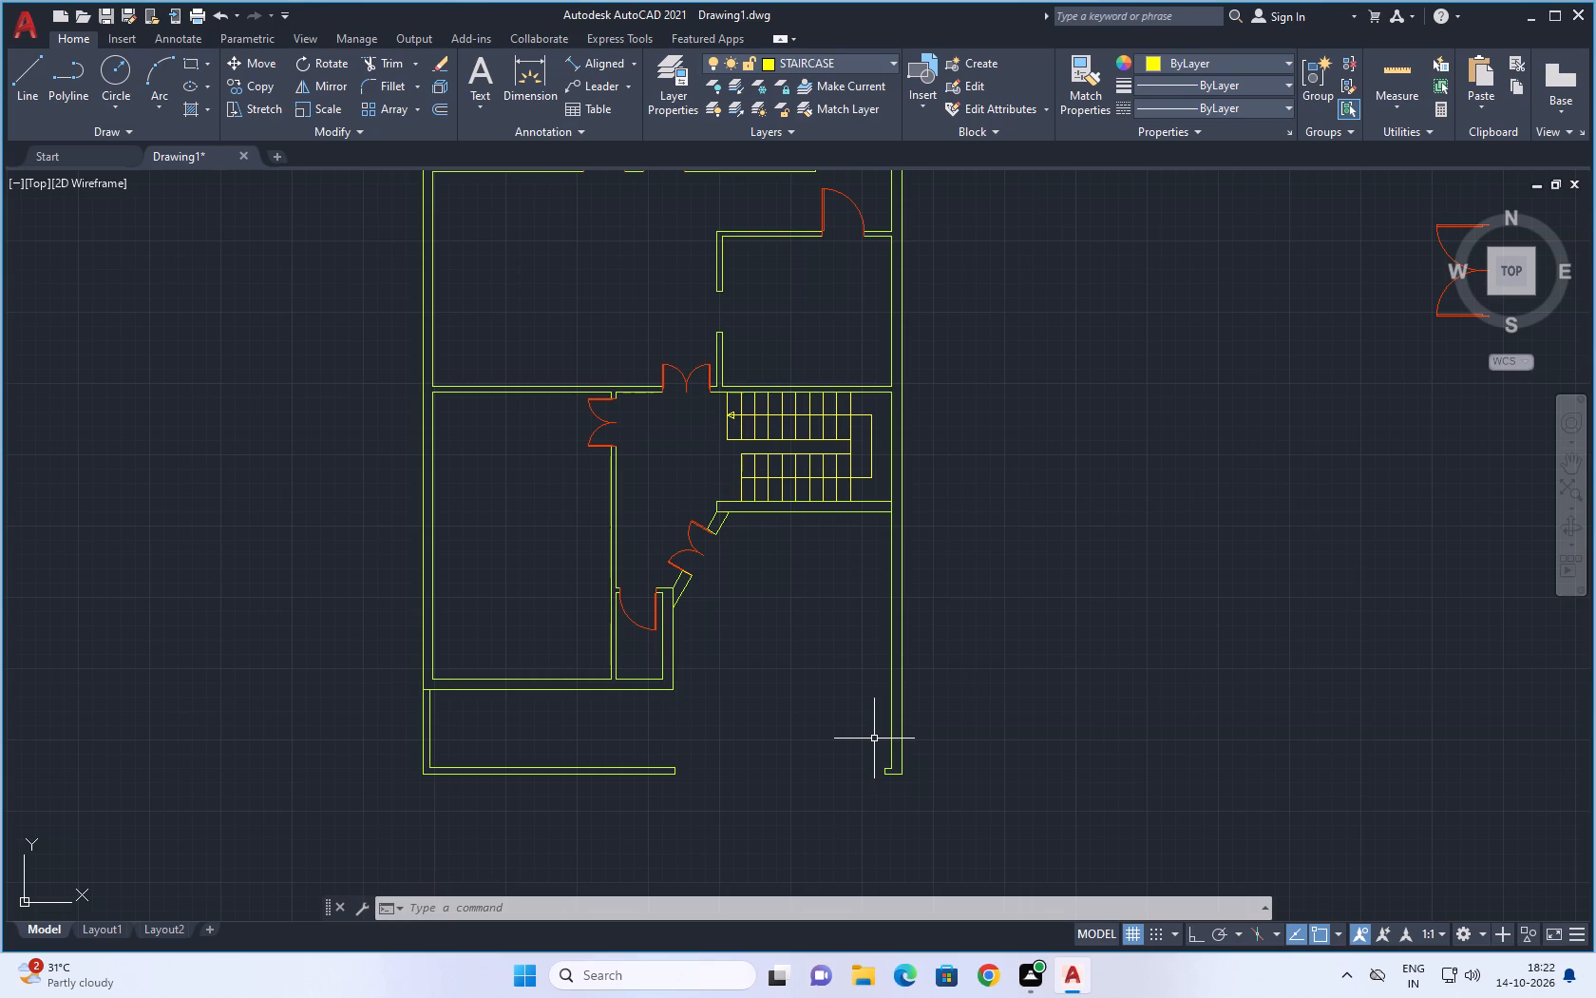
pyautogui.scroll(-1, 874, 739)
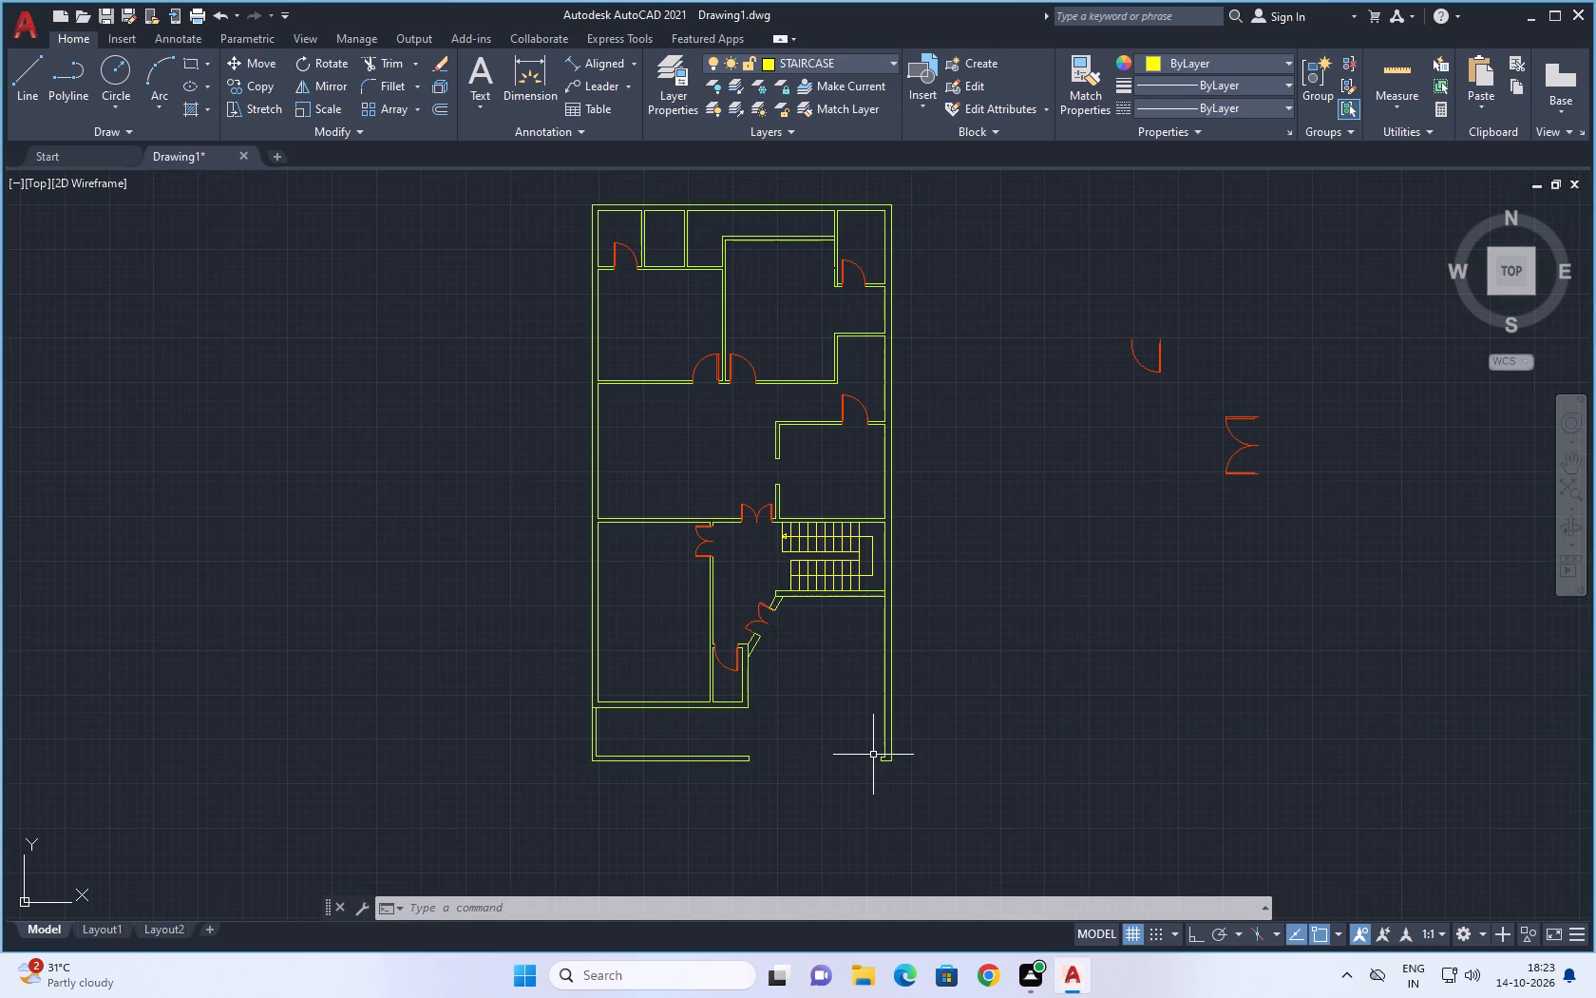
pyautogui.scroll(-3, 873, 756)
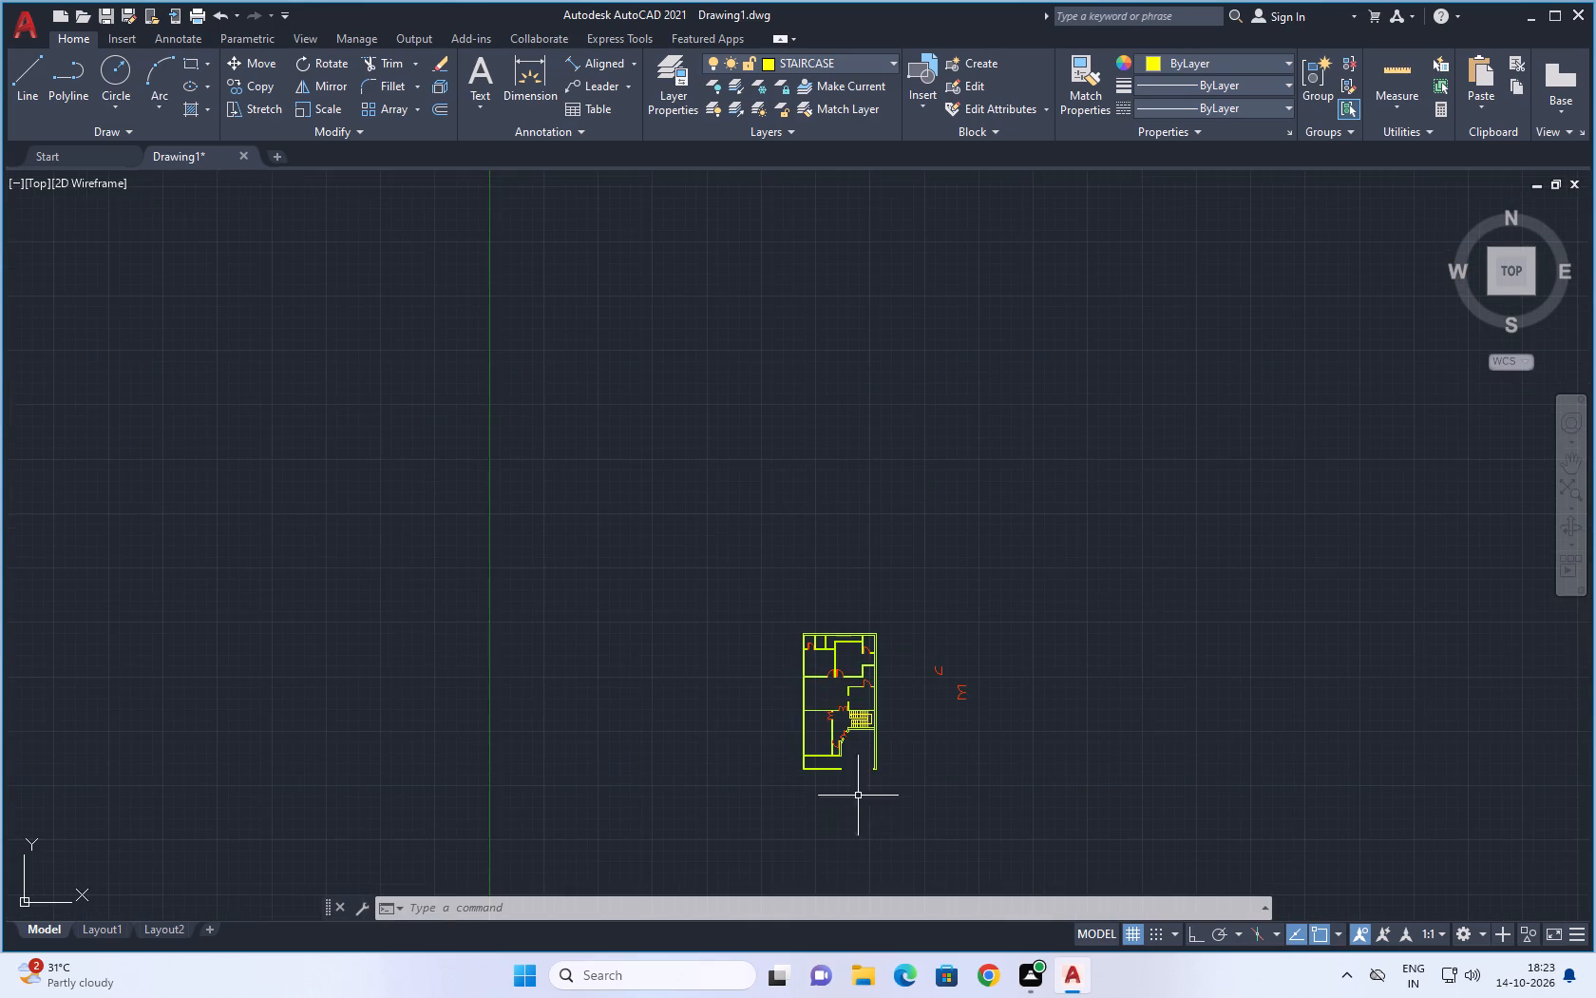
pyautogui.scroll(4, 855, 840)
pyautogui.moveTo(847, 668); pyautogui.dragTo(794, 780, button='middle')
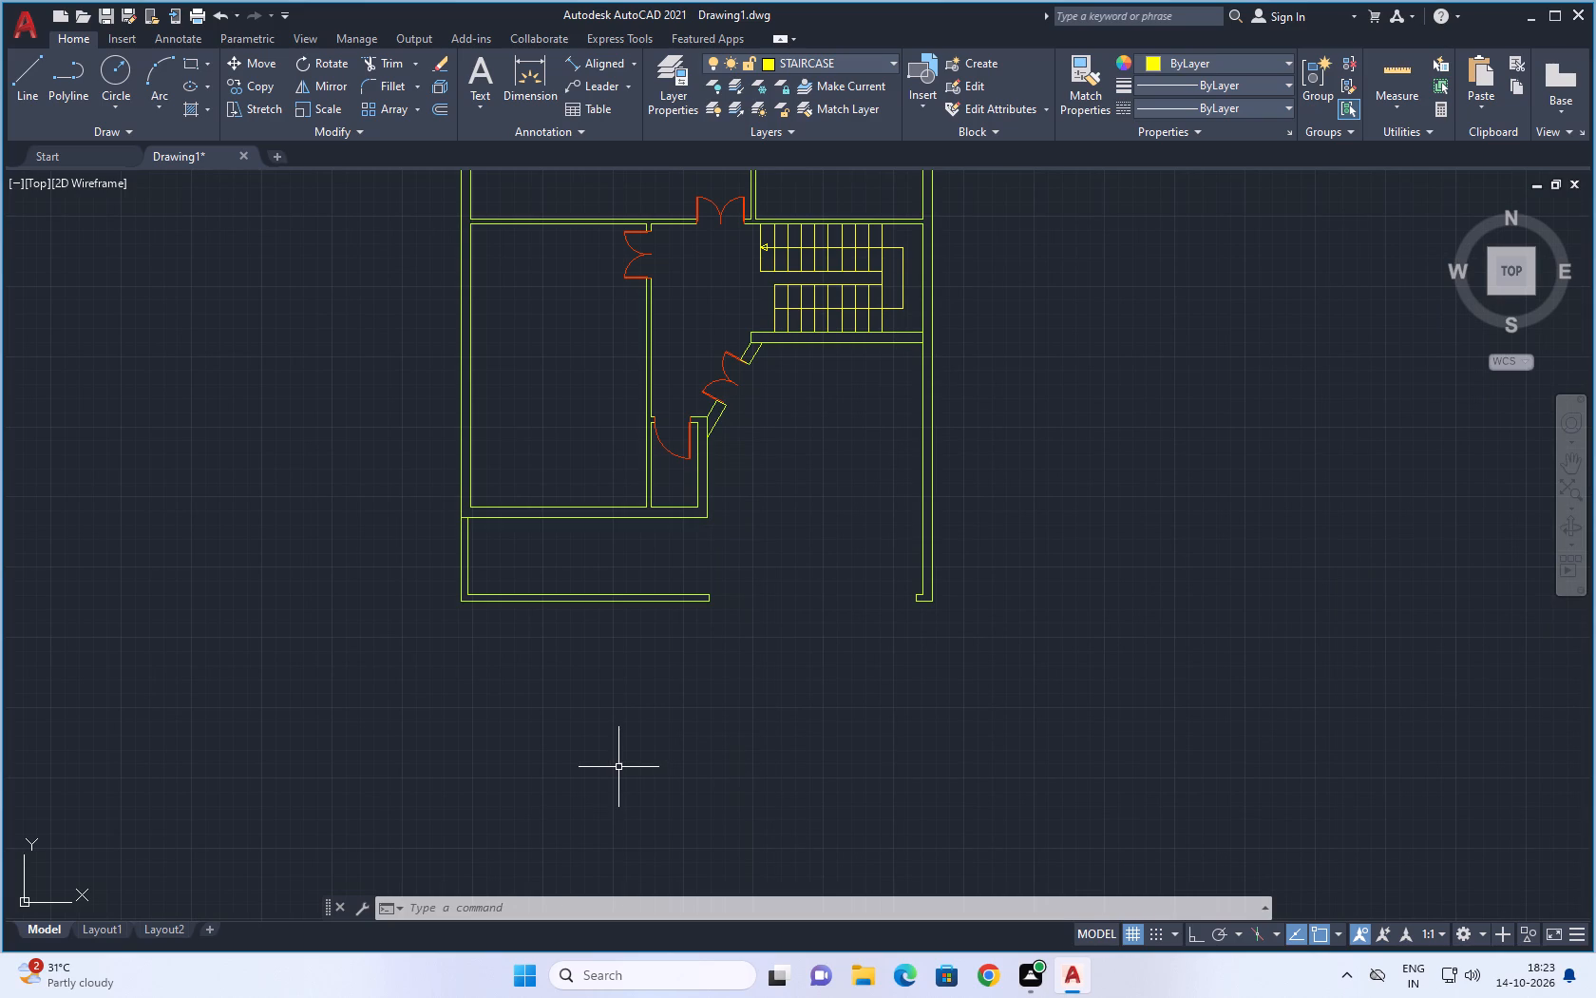
pyautogui.scroll(-2, 669, 777)
pyautogui.moveTo(952, 672); pyautogui.dragTo(737, 718, button='middle')
pyautogui.scroll(1, 737, 718)
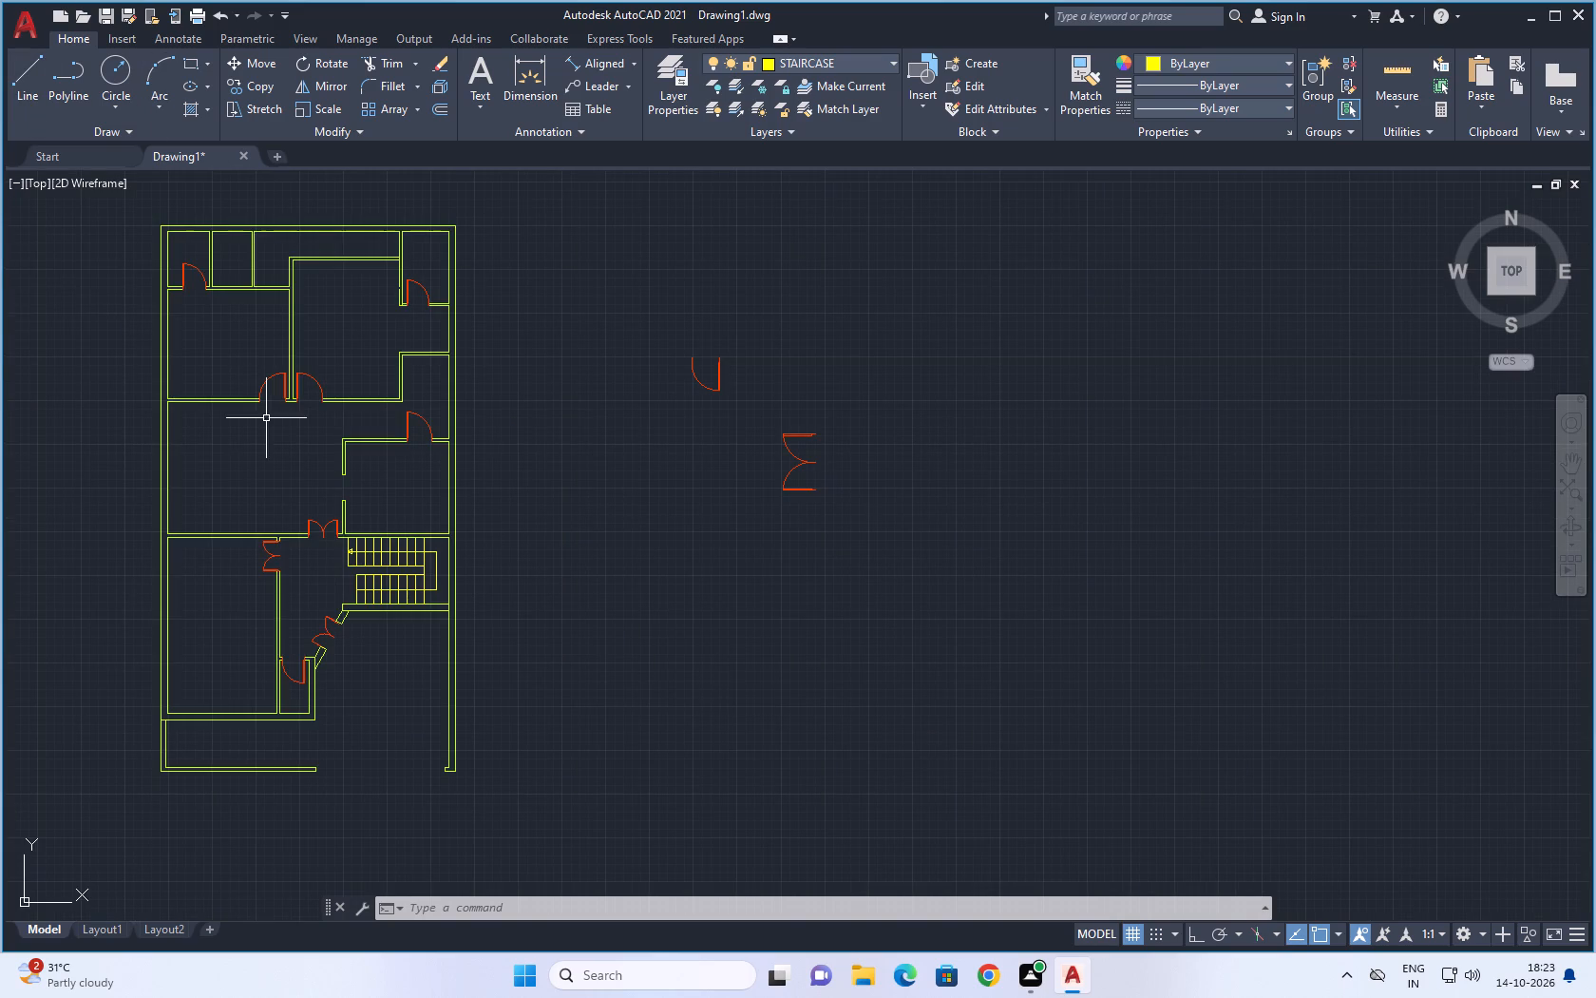
pyautogui.scroll(1, 710, 579)
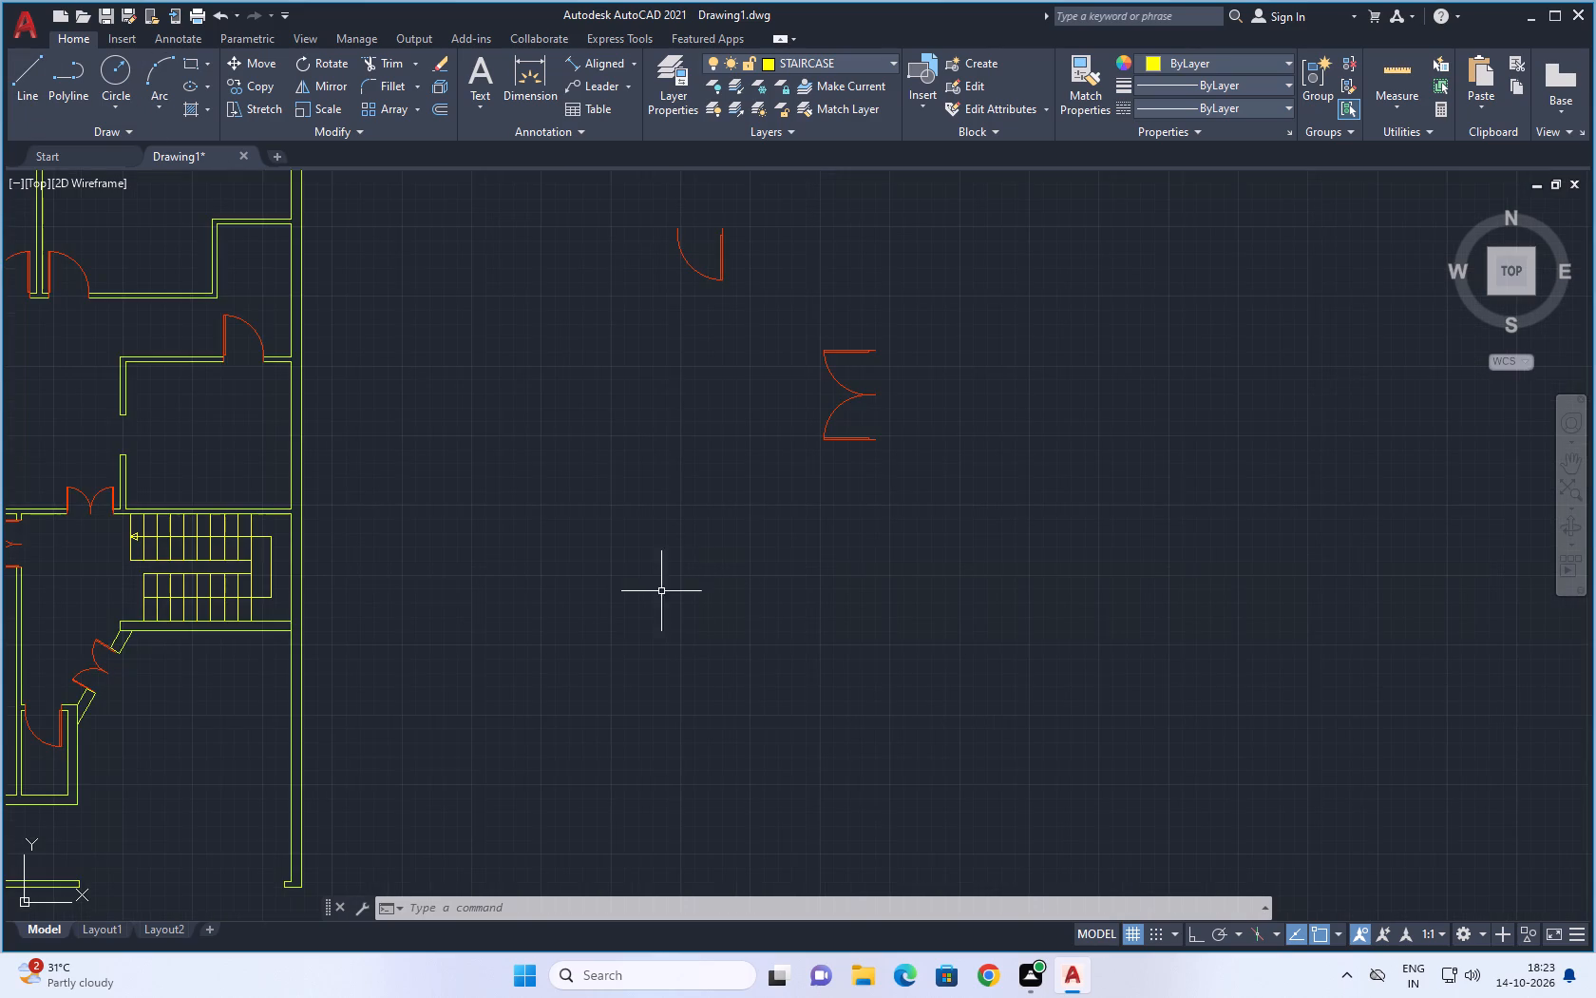
pyautogui.moveTo(636, 577); pyautogui.dragTo(675, 477, button='middle')
pyautogui.scroll(-2, 575, 463)
pyautogui.moveTo(592, 437); pyautogui.dragTo(577, 489, button='middle')
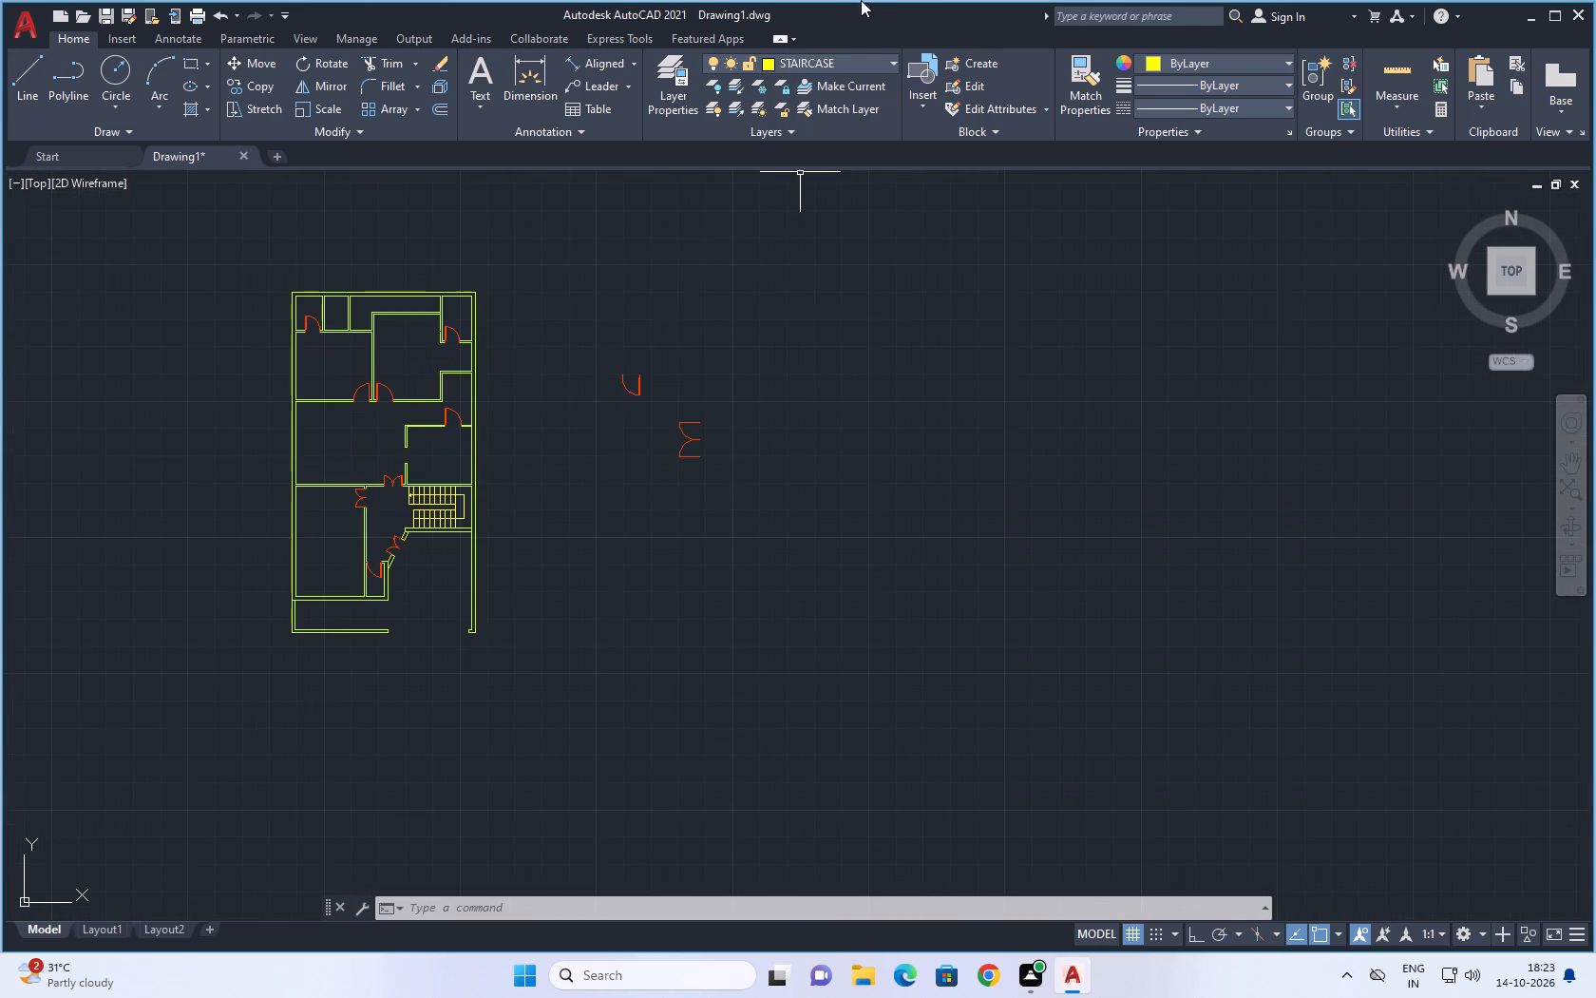
# Make WINDOW the current layer and draw a 4' by 9" rectangle in the empty space east of the spare door symbols.
pyautogui.click(834, 58)
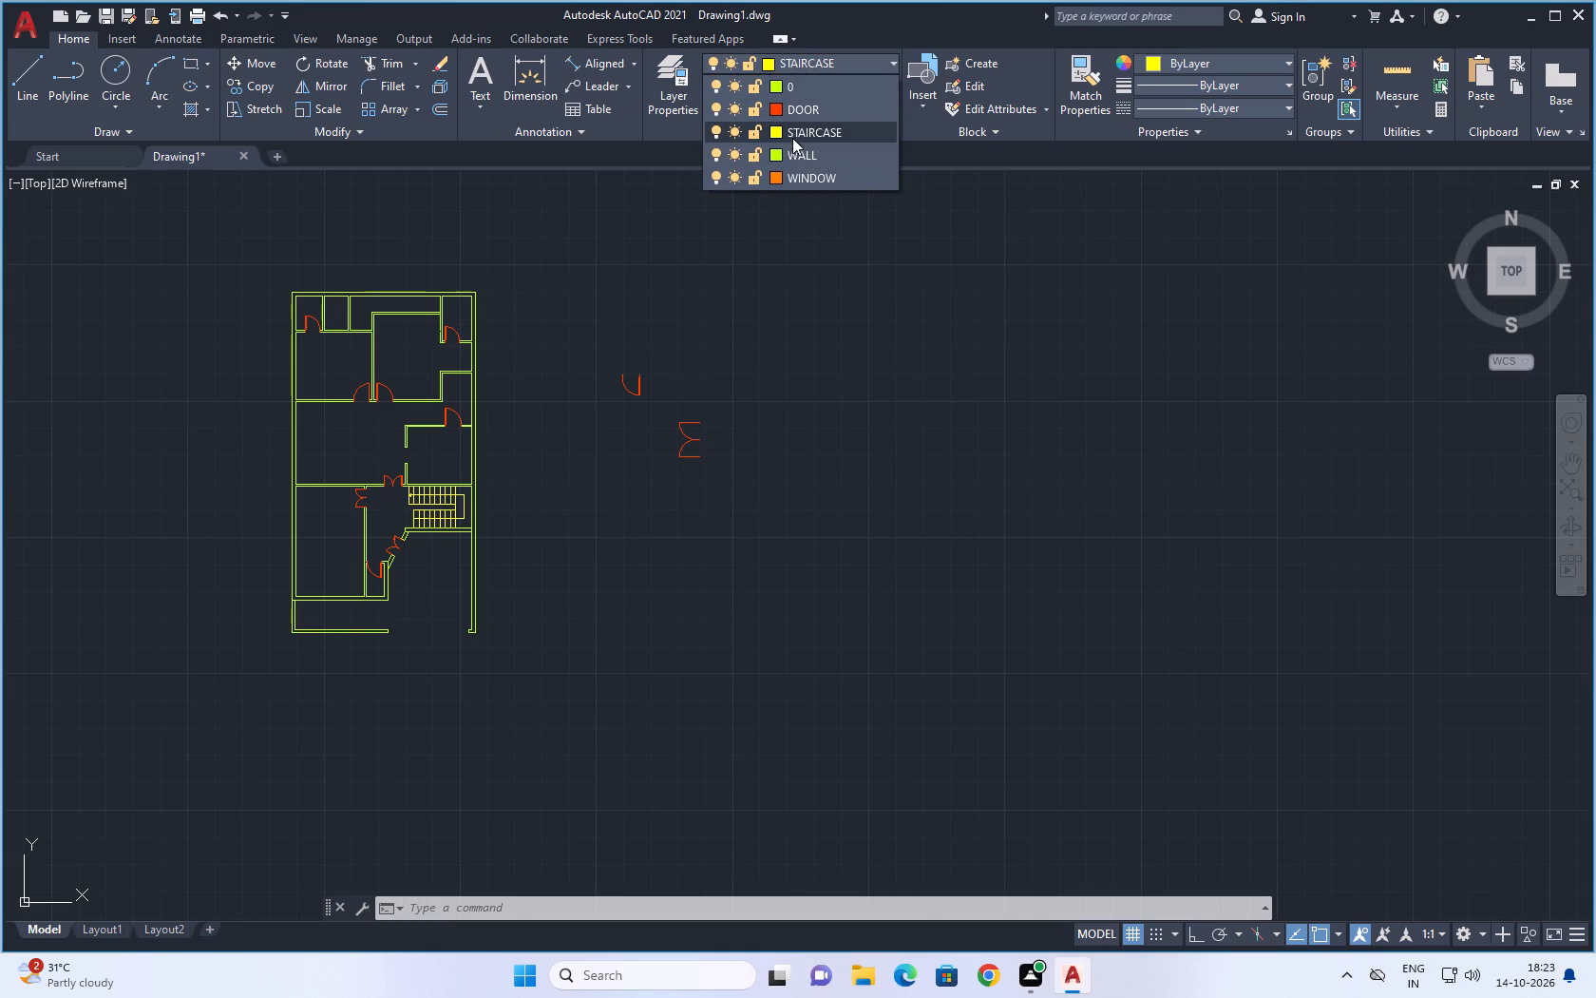
pyautogui.click(814, 172)
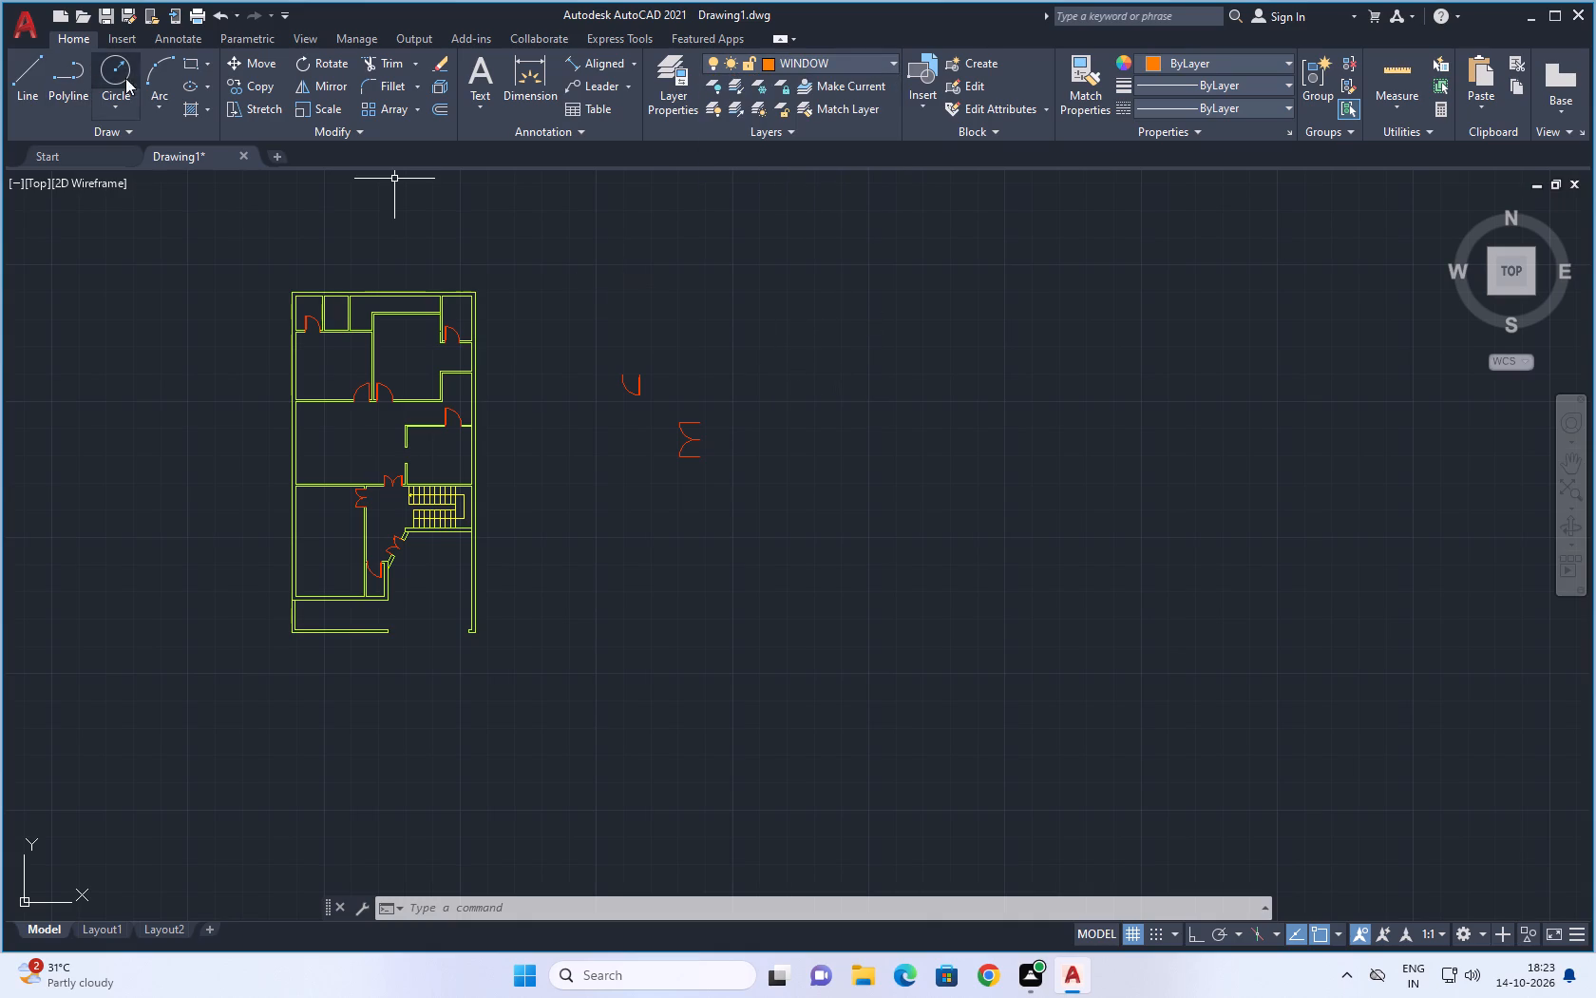
pyautogui.click(188, 66)
pyautogui.moveTo(803, 395); pyautogui.dragTo(690, 383, button='middle')
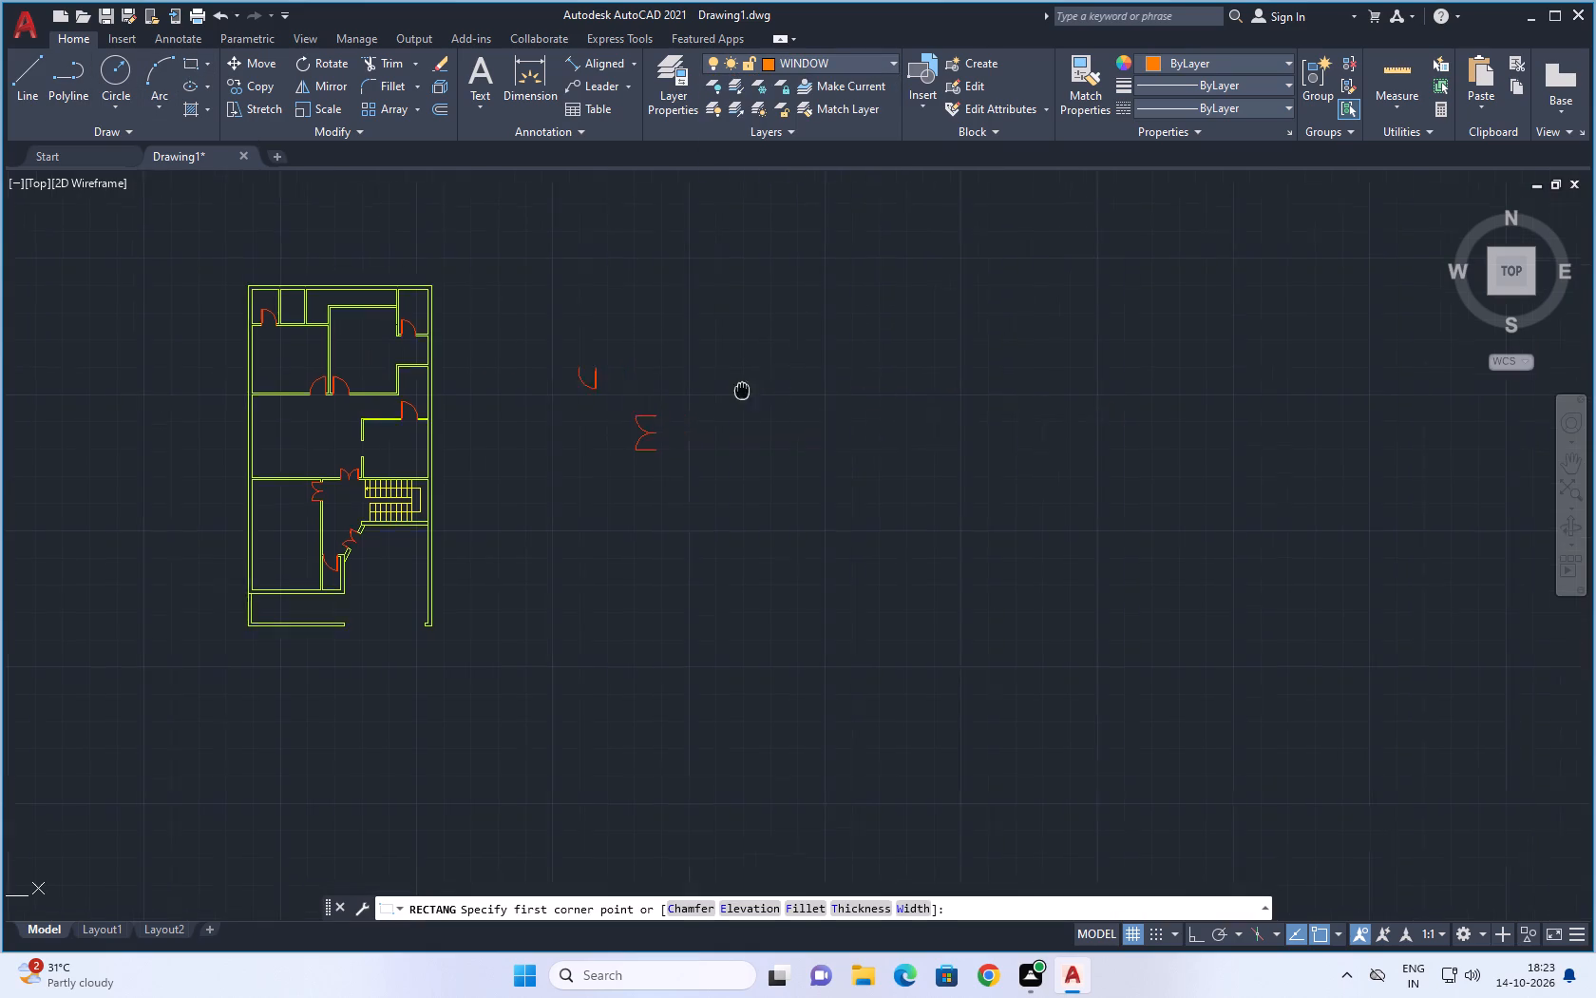
pyautogui.moveTo(690, 383); pyautogui.dragTo(547, 351, button='middle')
pyautogui.click(555, 398)
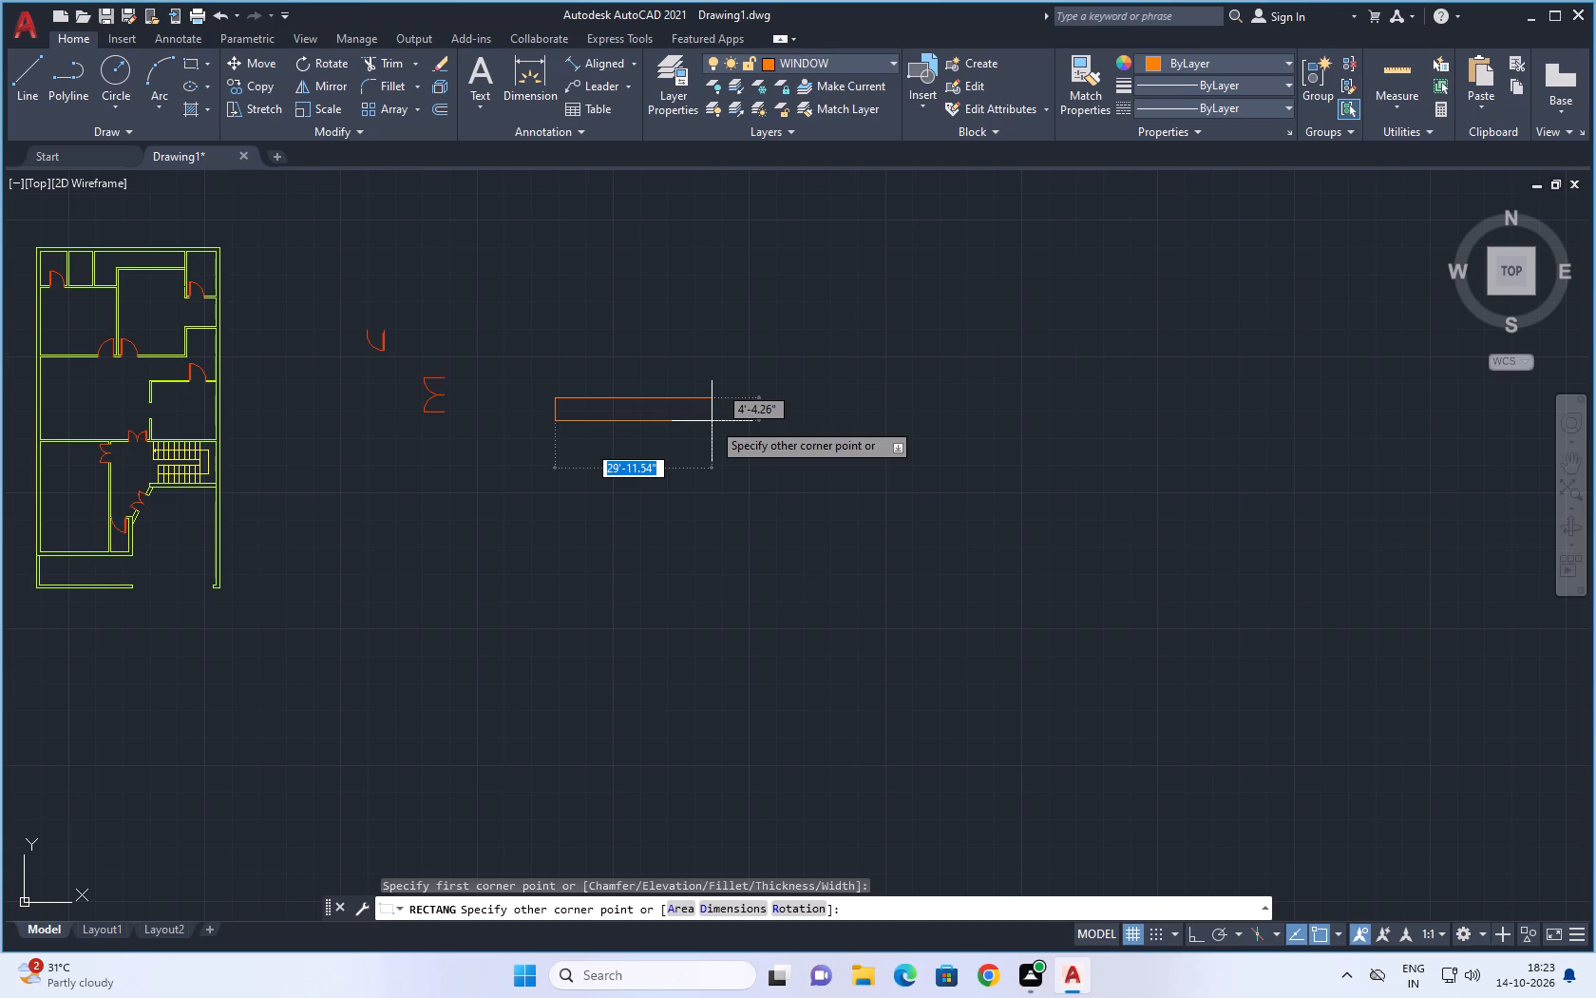
pyautogui.press('4')
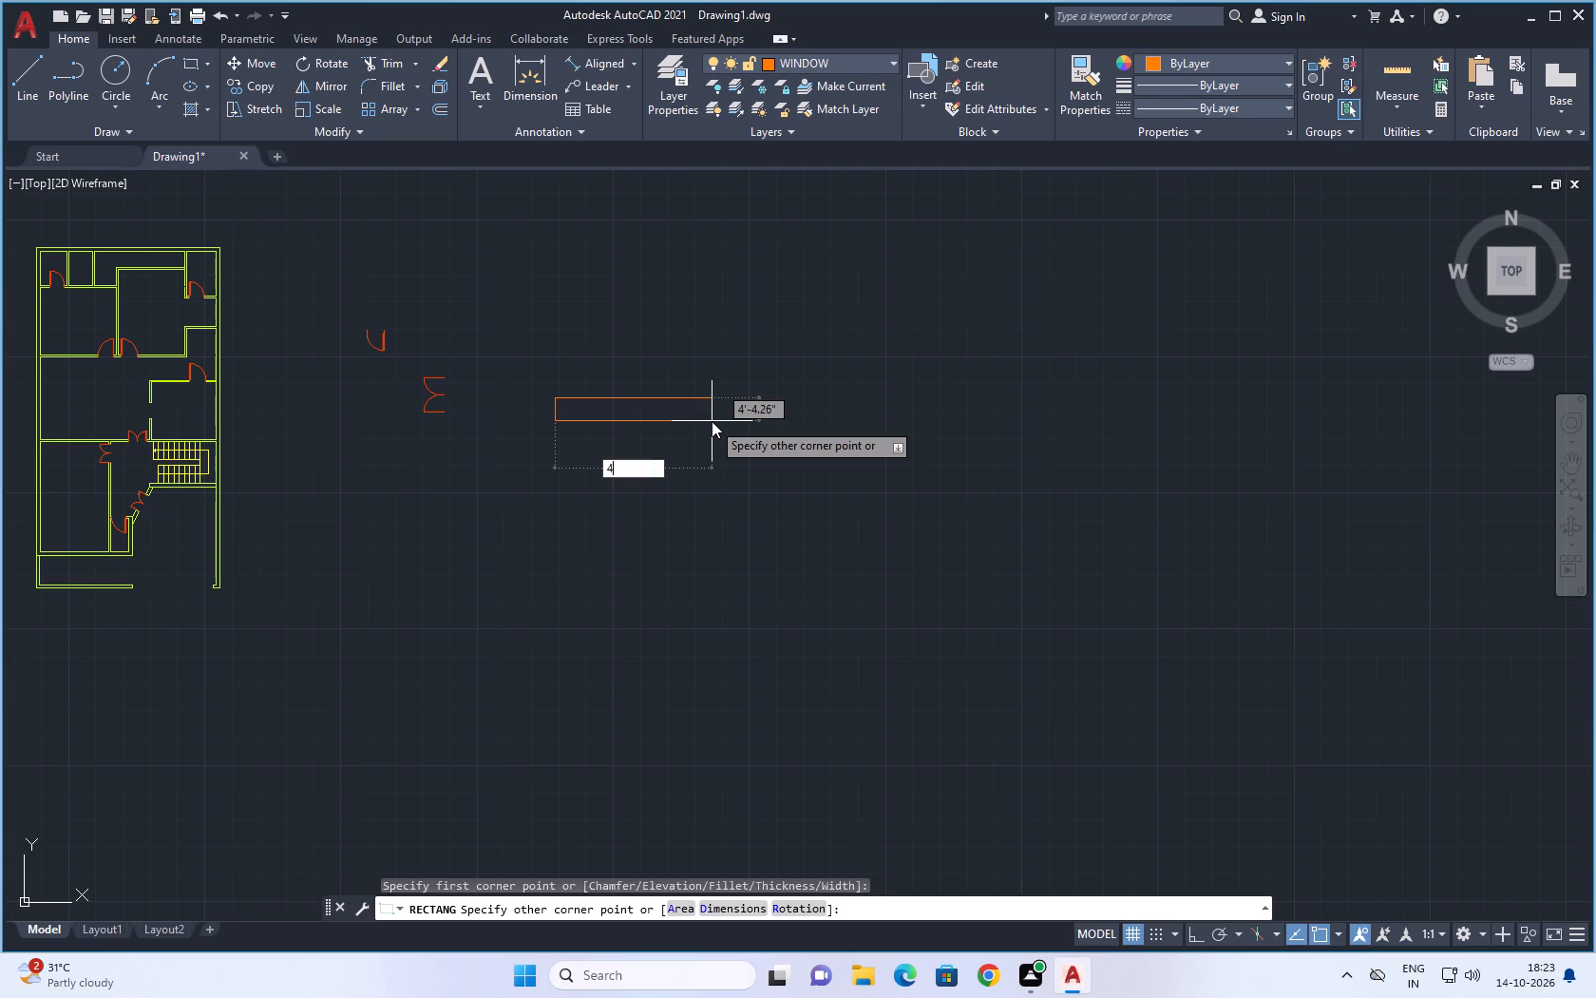
pyautogui.write('\',9"')
pyautogui.press('Return')
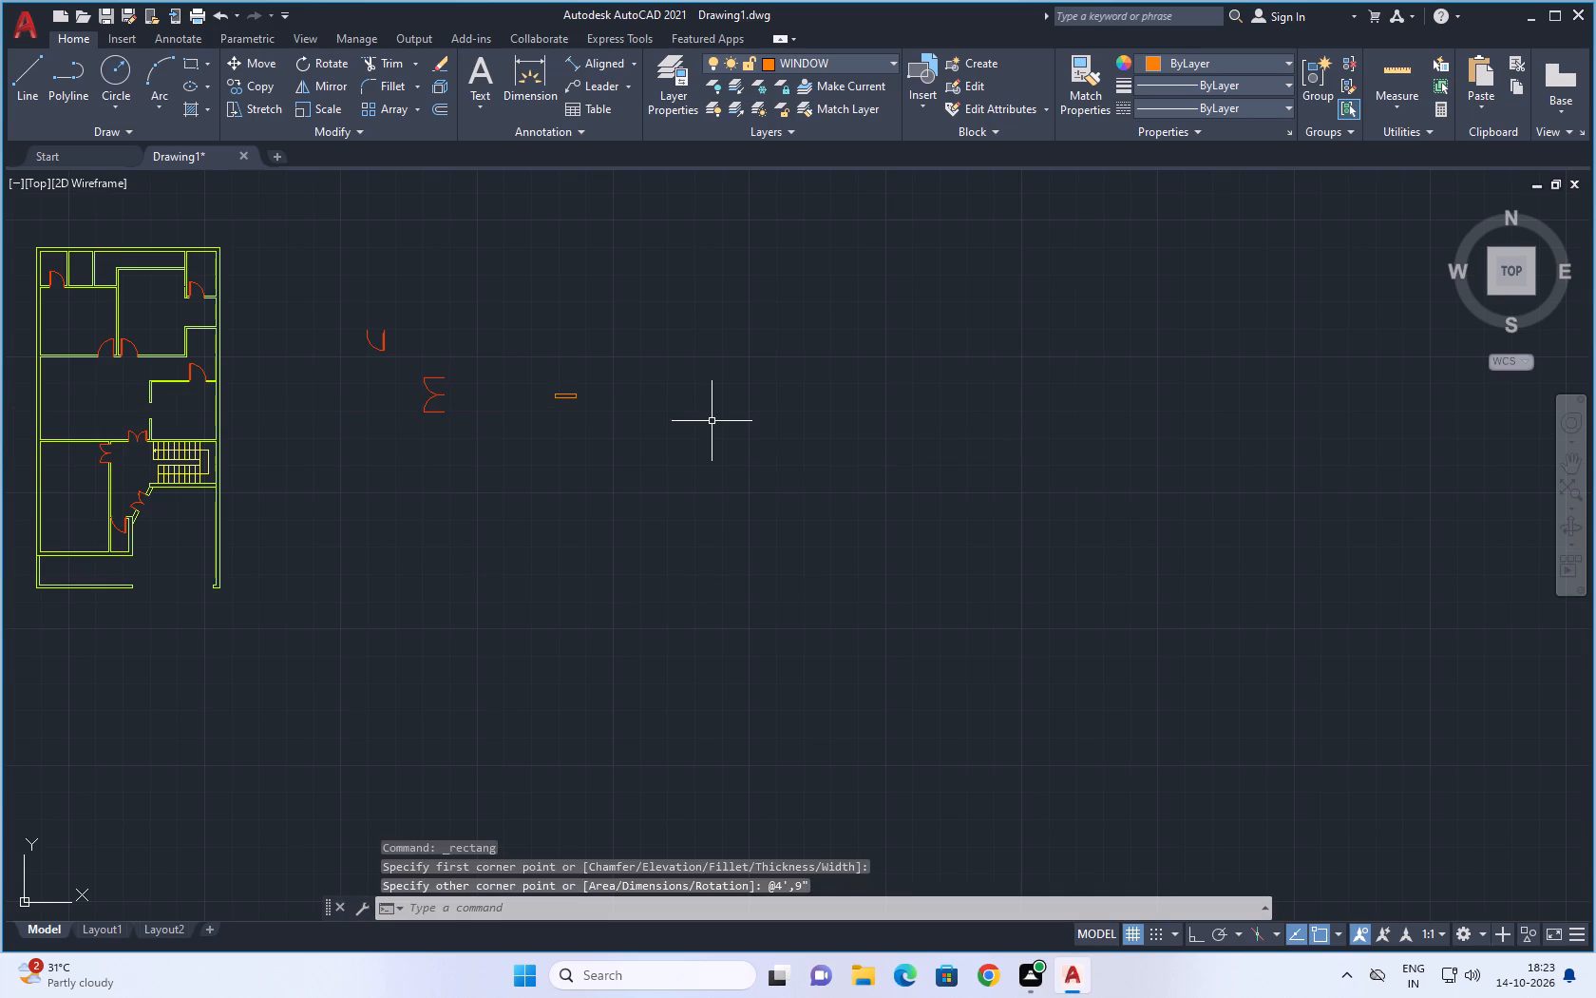
# Draw a horizontal centre line through the window rectangle, joining the midpoints of its two short sides.
pyautogui.scroll(3, 596, 396)
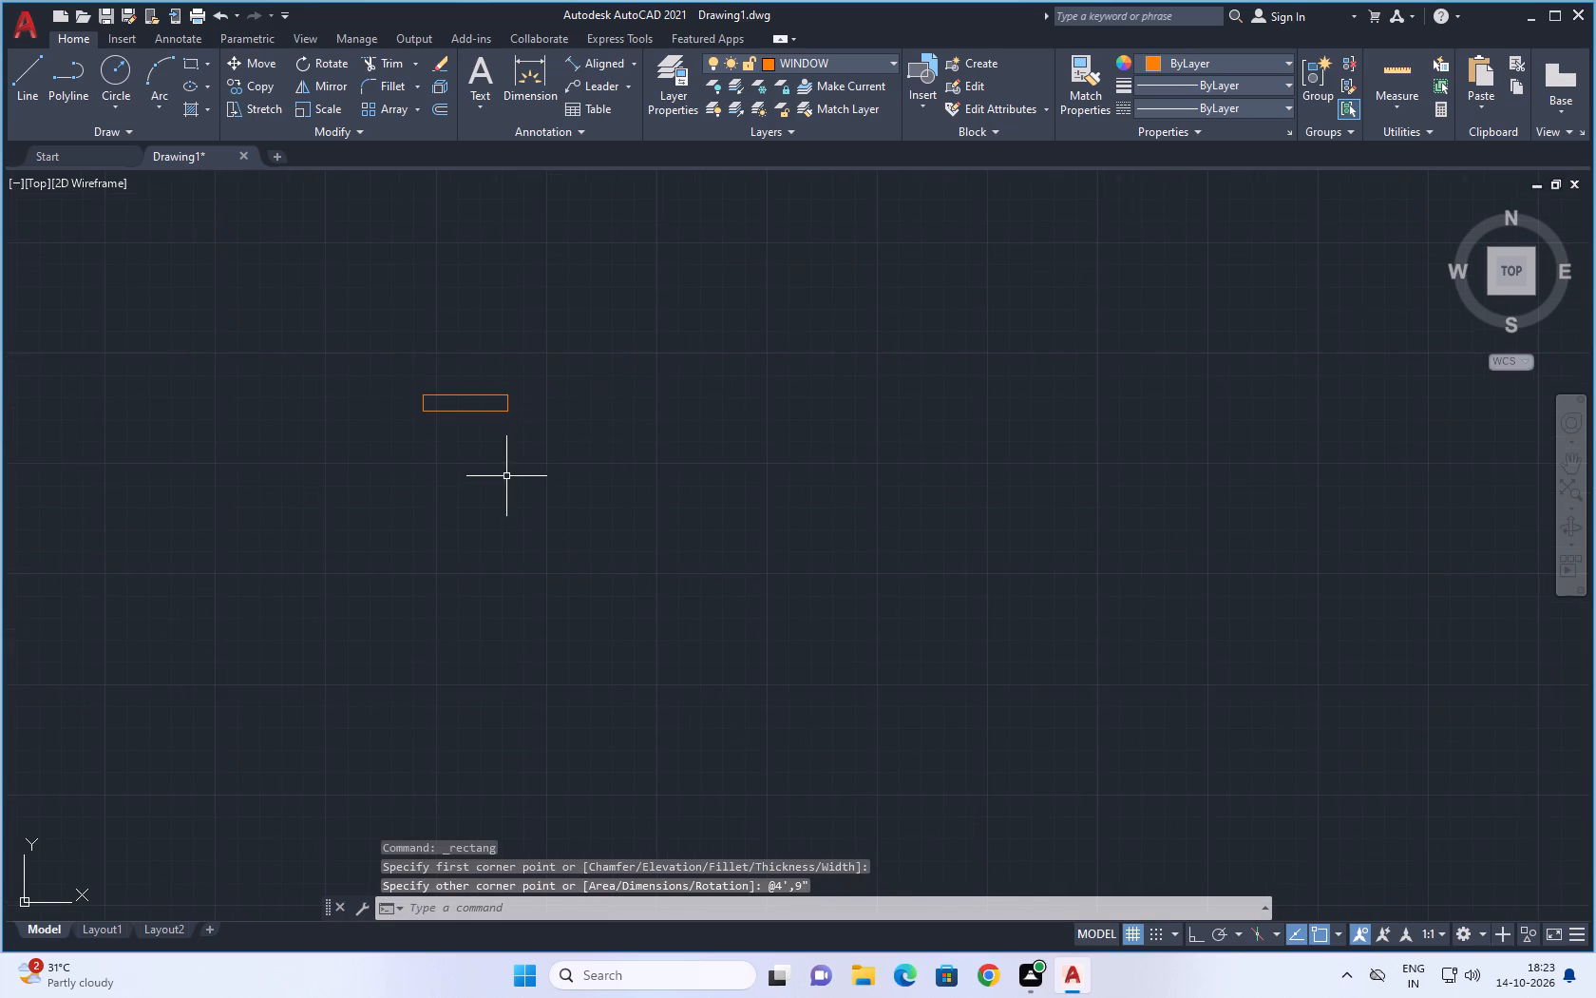
pyautogui.scroll(2, 504, 479)
pyautogui.moveTo(542, 475); pyautogui.dragTo(832, 833, button='middle')
pyautogui.scroll(1, 707, 748)
pyautogui.moveTo(698, 730); pyautogui.dragTo(687, 703, button='middle')
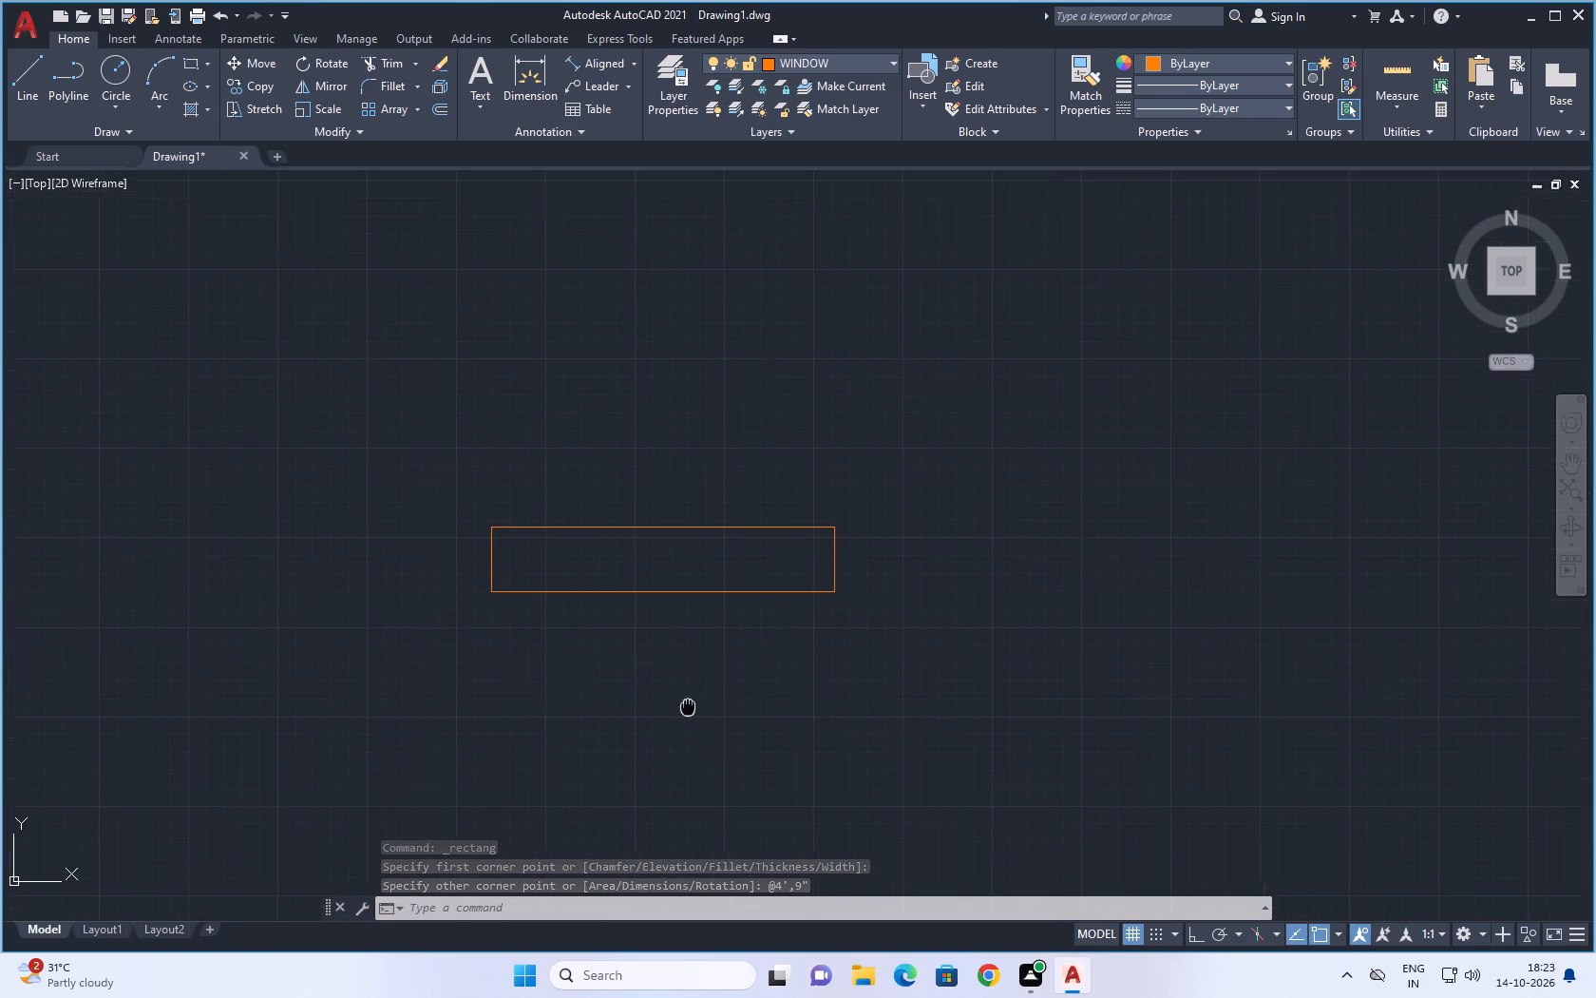
pyautogui.moveTo(687, 703); pyautogui.dragTo(677, 681, button='middle')
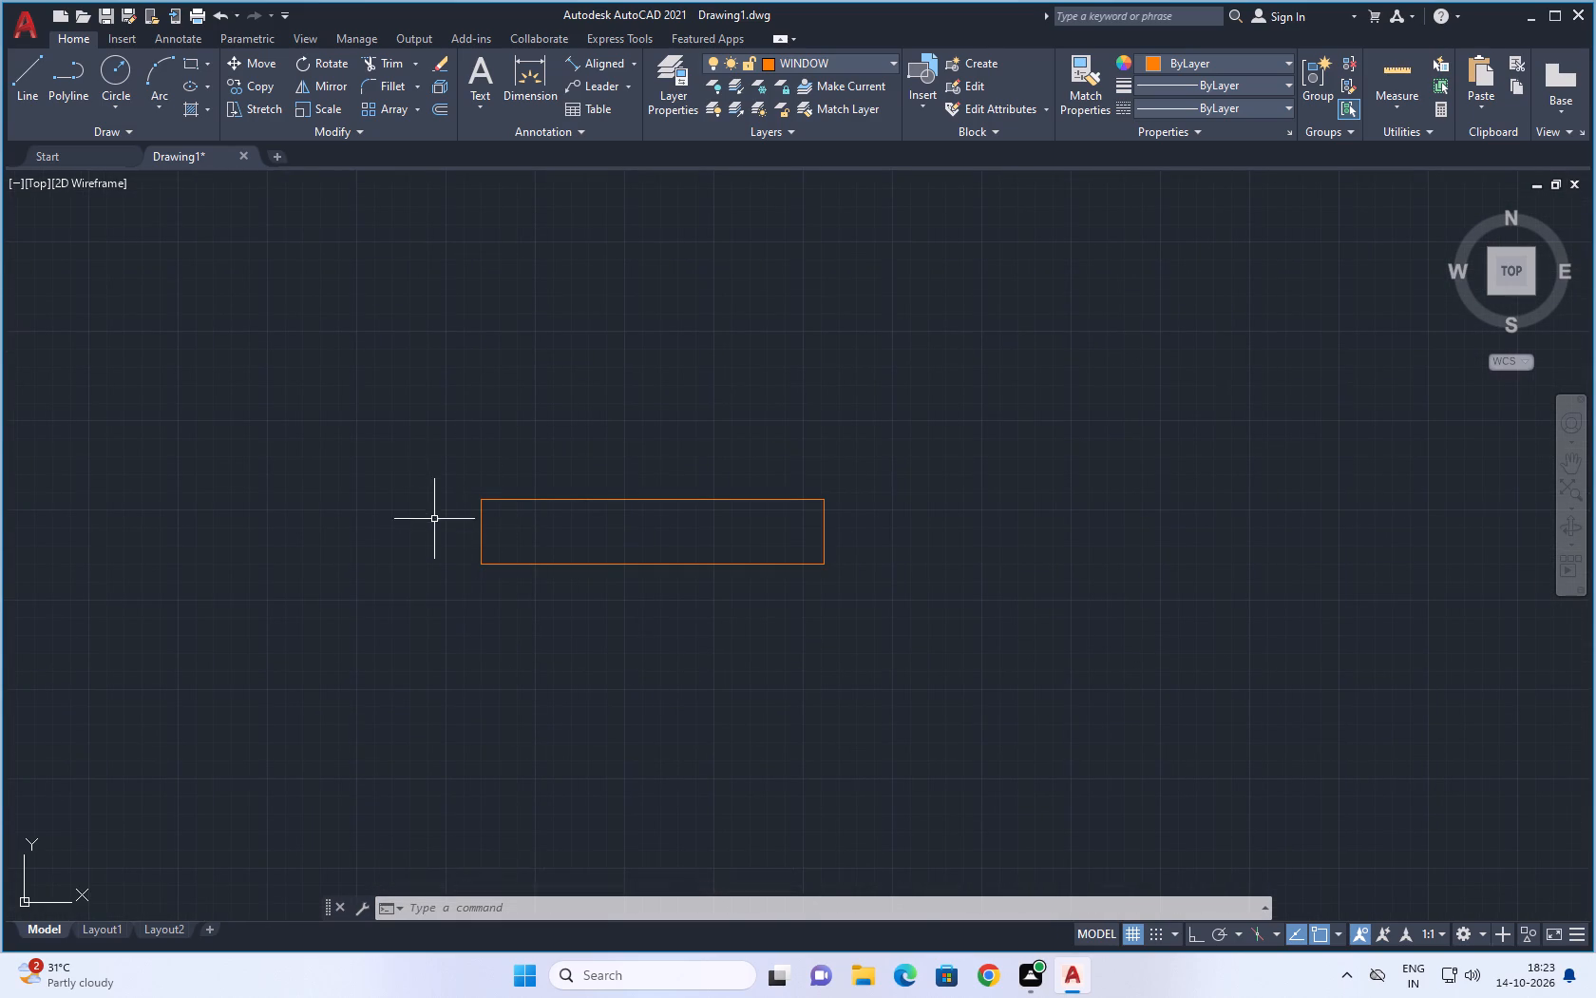
pyautogui.press('Escape')
pyautogui.click(31, 84)
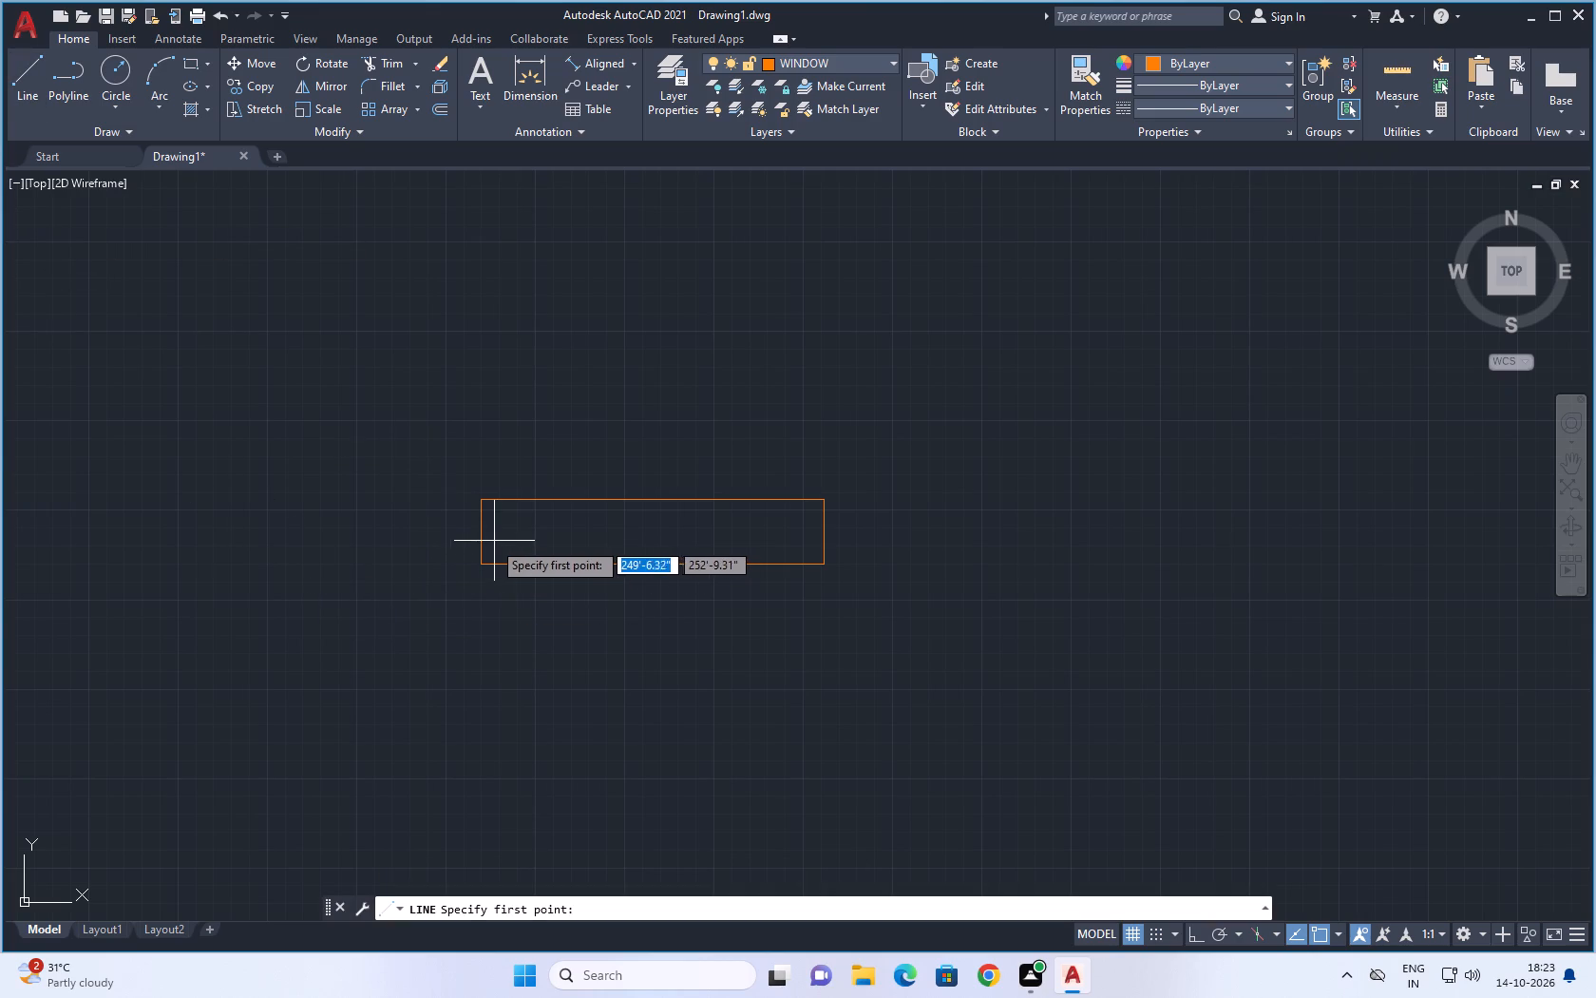
pyautogui.click(483, 539)
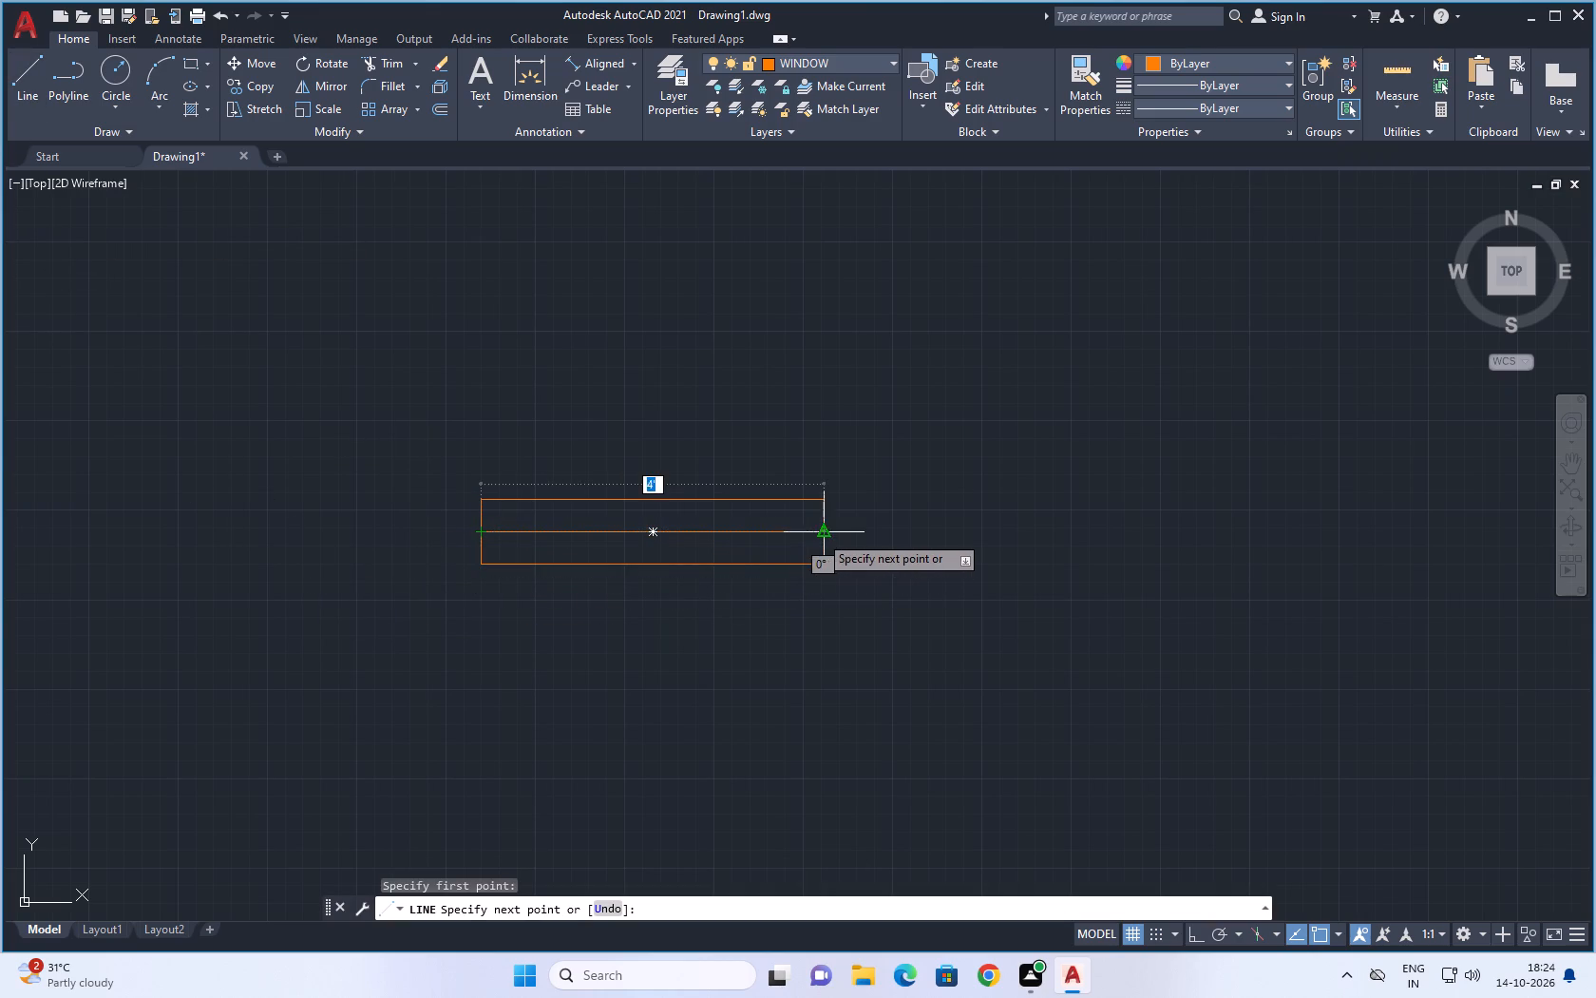
pyautogui.click(820, 534)
pyautogui.press('Escape')
pyautogui.scroll(1, 737, 547)
pyautogui.press('Escape')
# Offset the window rectangle's centre line by 0.25" to both its upper and lower sides.
pyautogui.scroll(1, 733, 545)
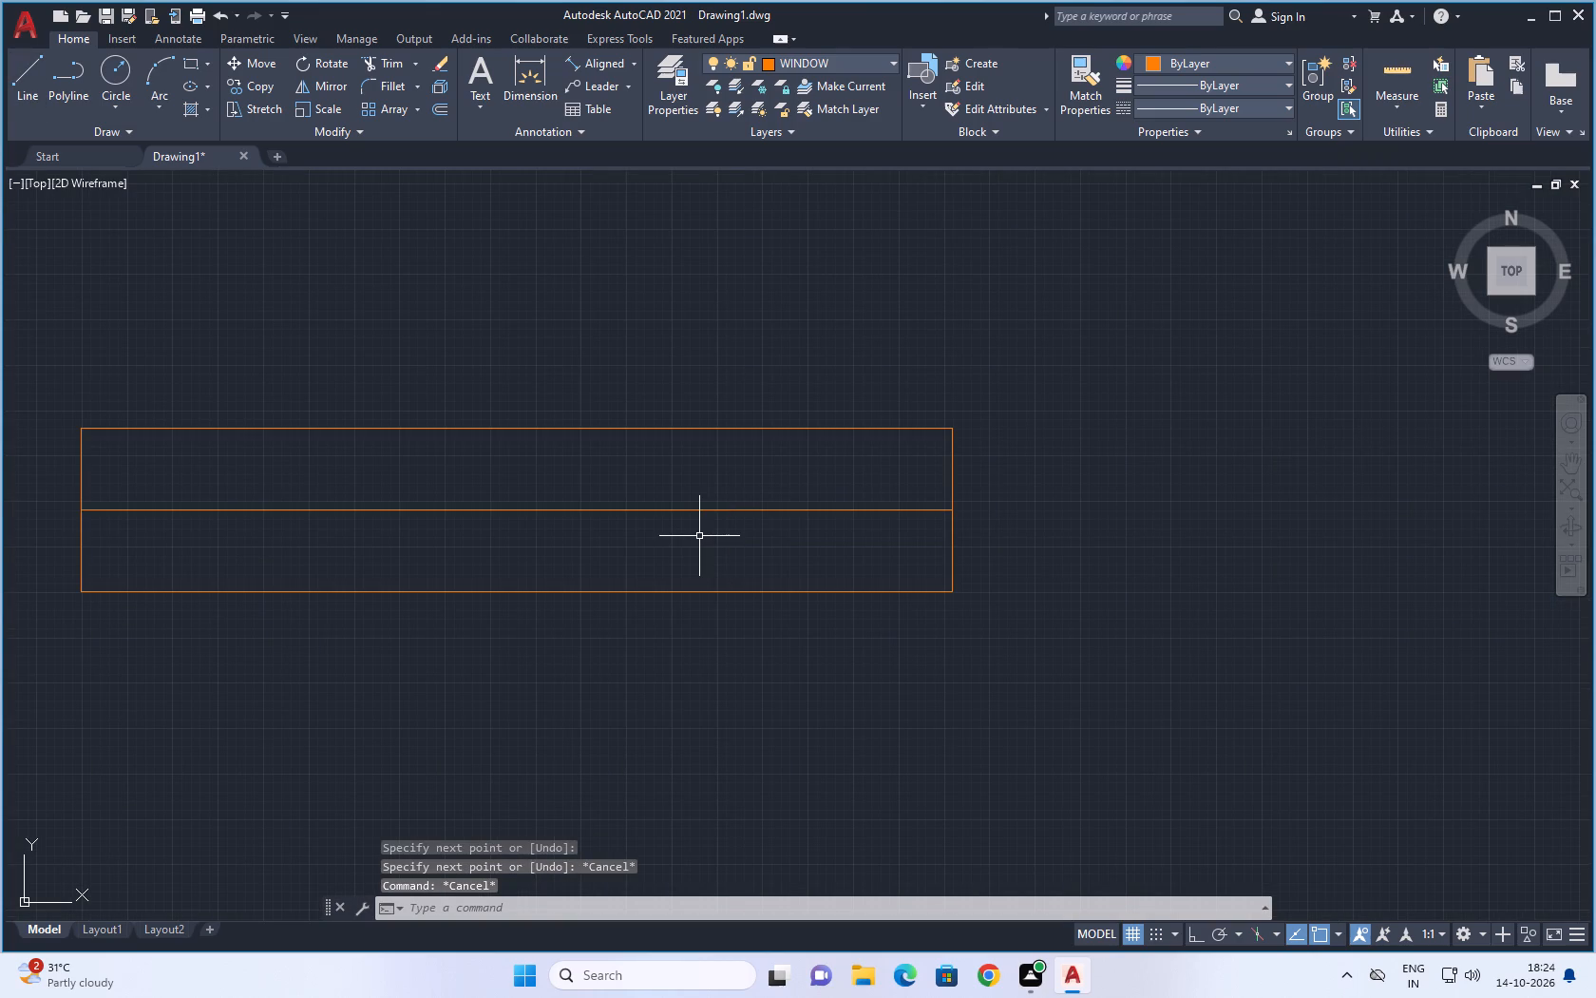
pyautogui.press('o')
pyautogui.press('Return')
pyautogui.write('0.25')
pyautogui.press('Return')
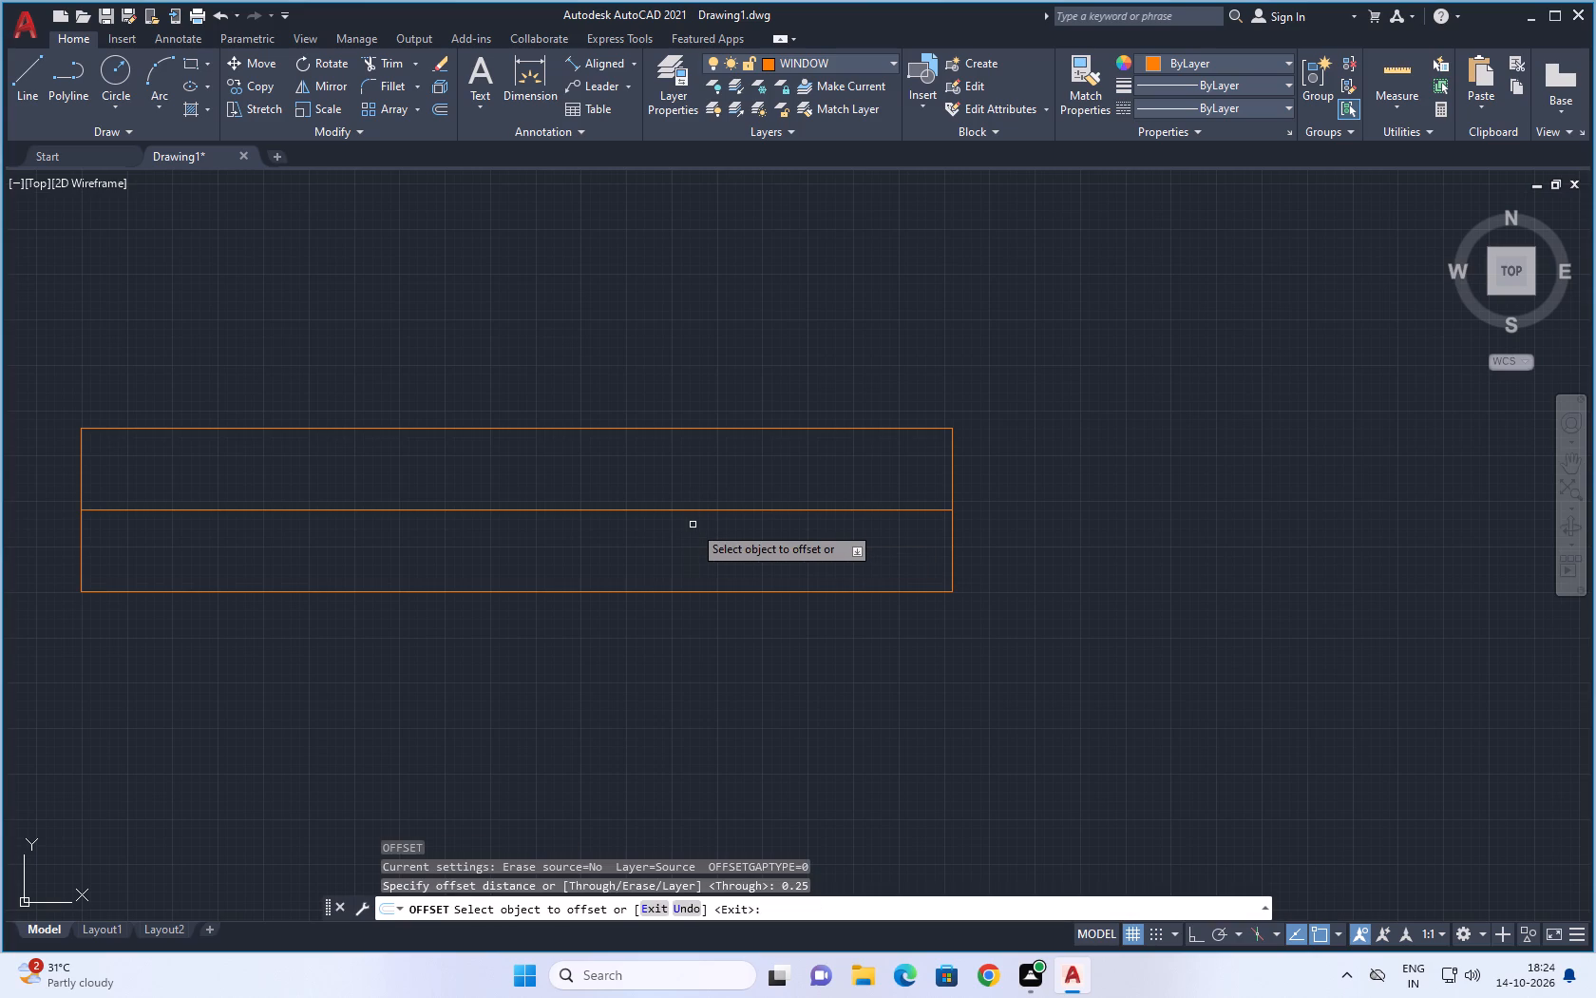
pyautogui.click(697, 509)
pyautogui.click(704, 489)
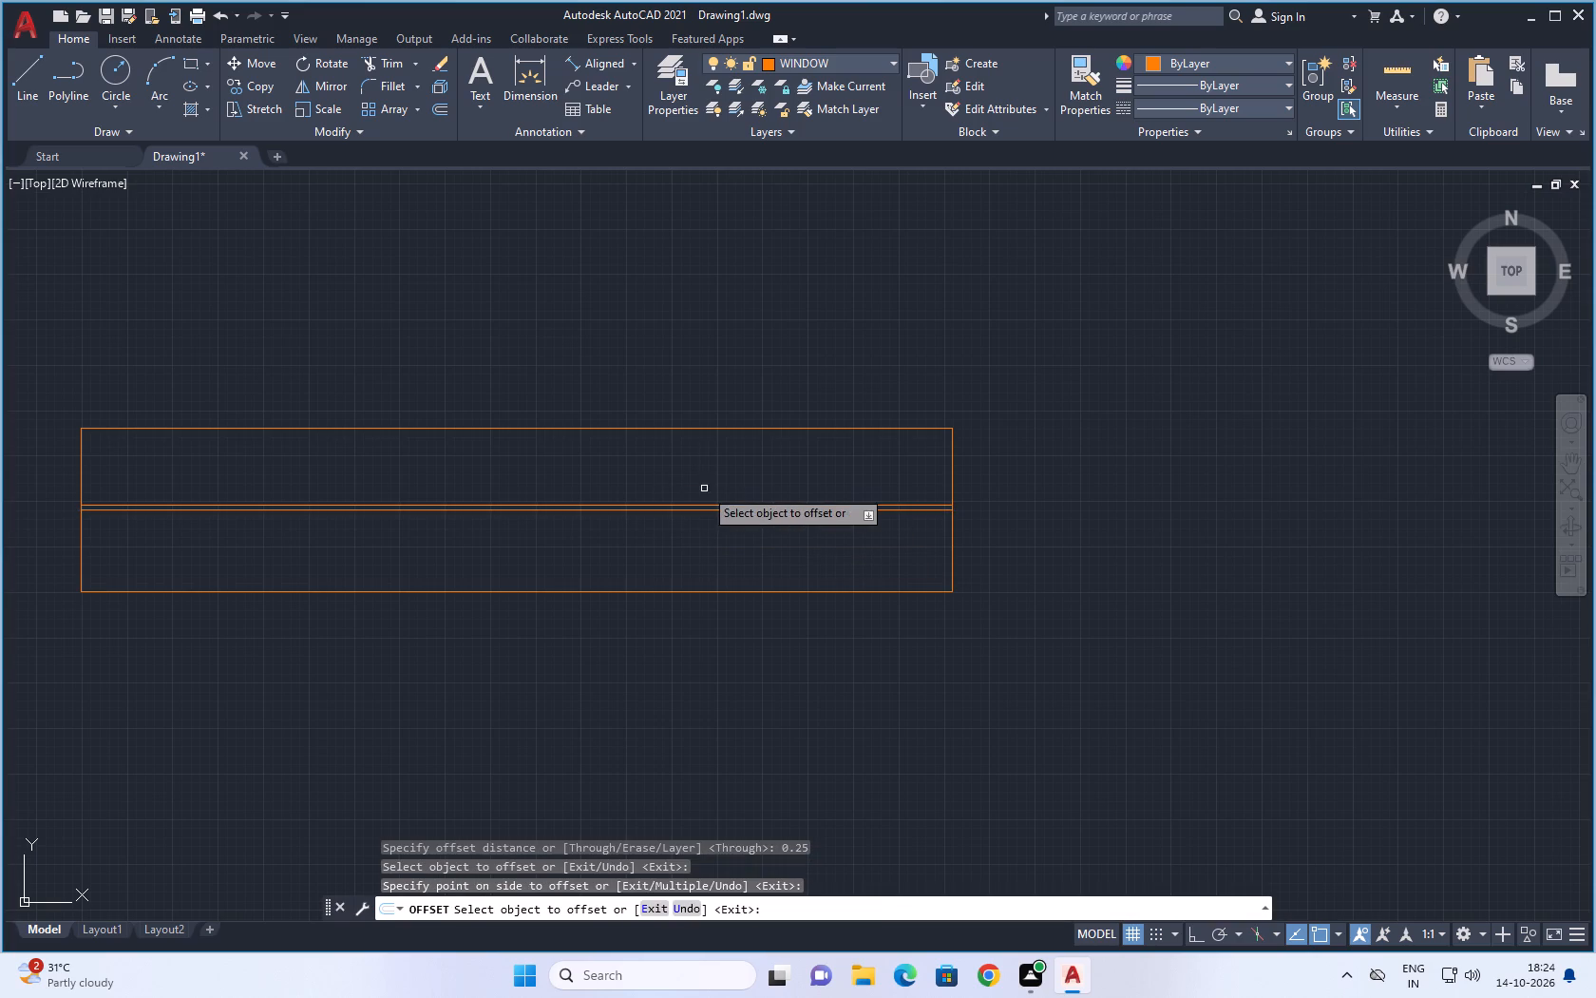
pyautogui.scroll(2, 703, 509)
pyautogui.click(702, 509)
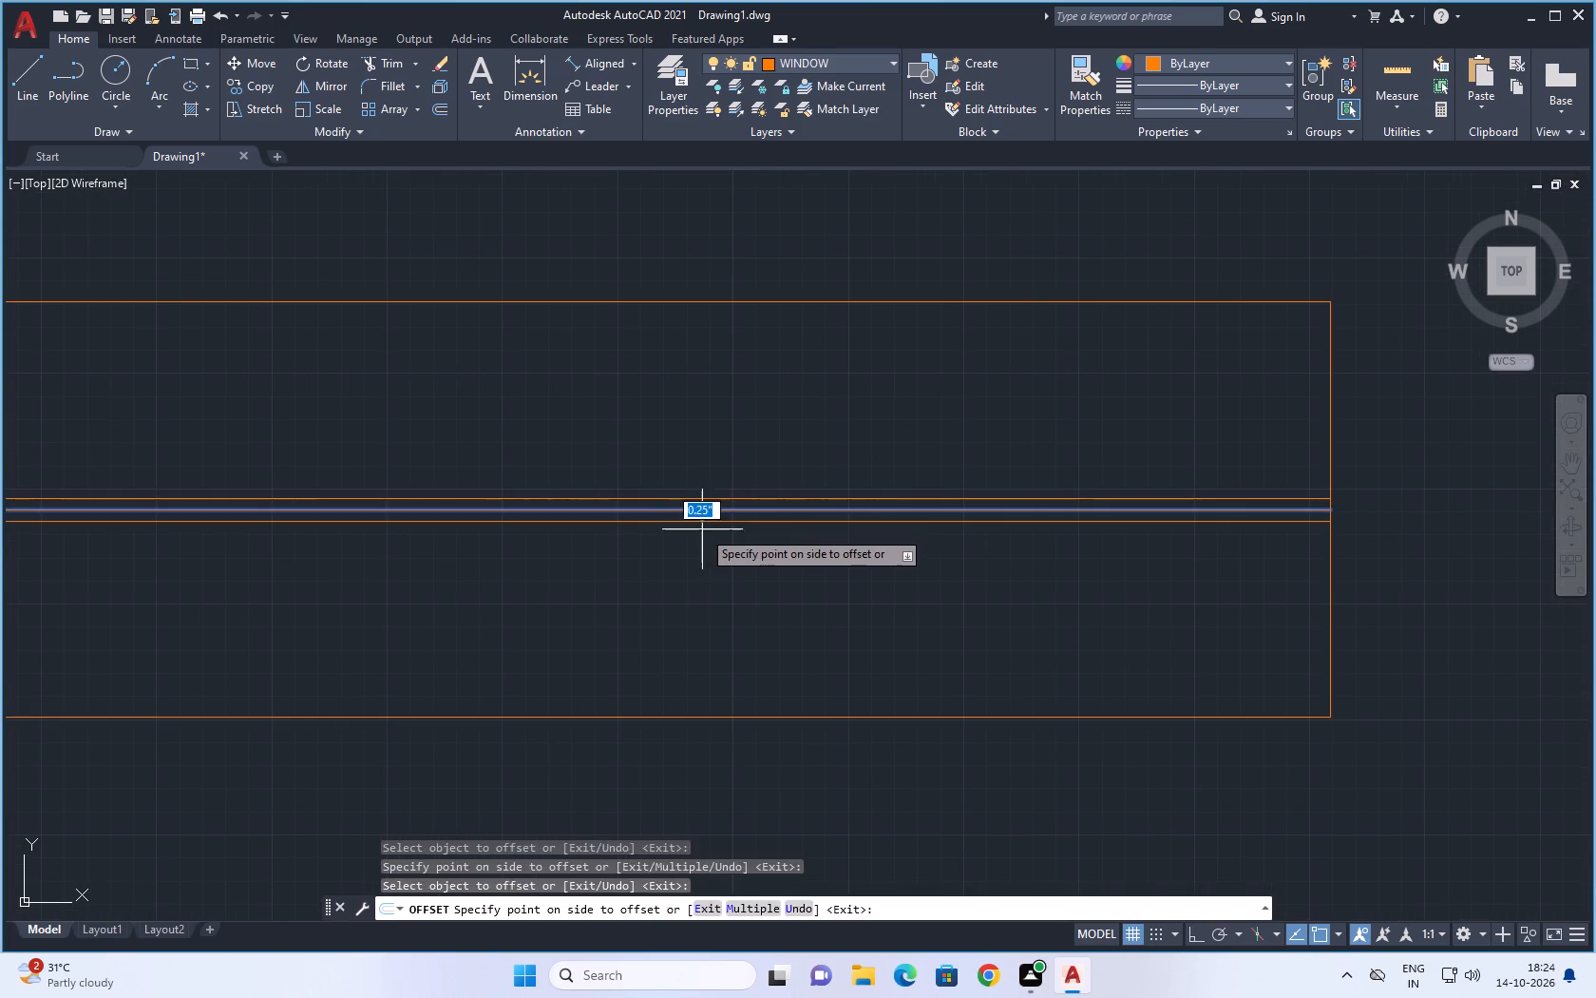
pyautogui.click(700, 540)
pyautogui.press('Escape')
pyautogui.press('Escape')
# Delete the original centre line between the two offset lines.
pyautogui.click(706, 509)
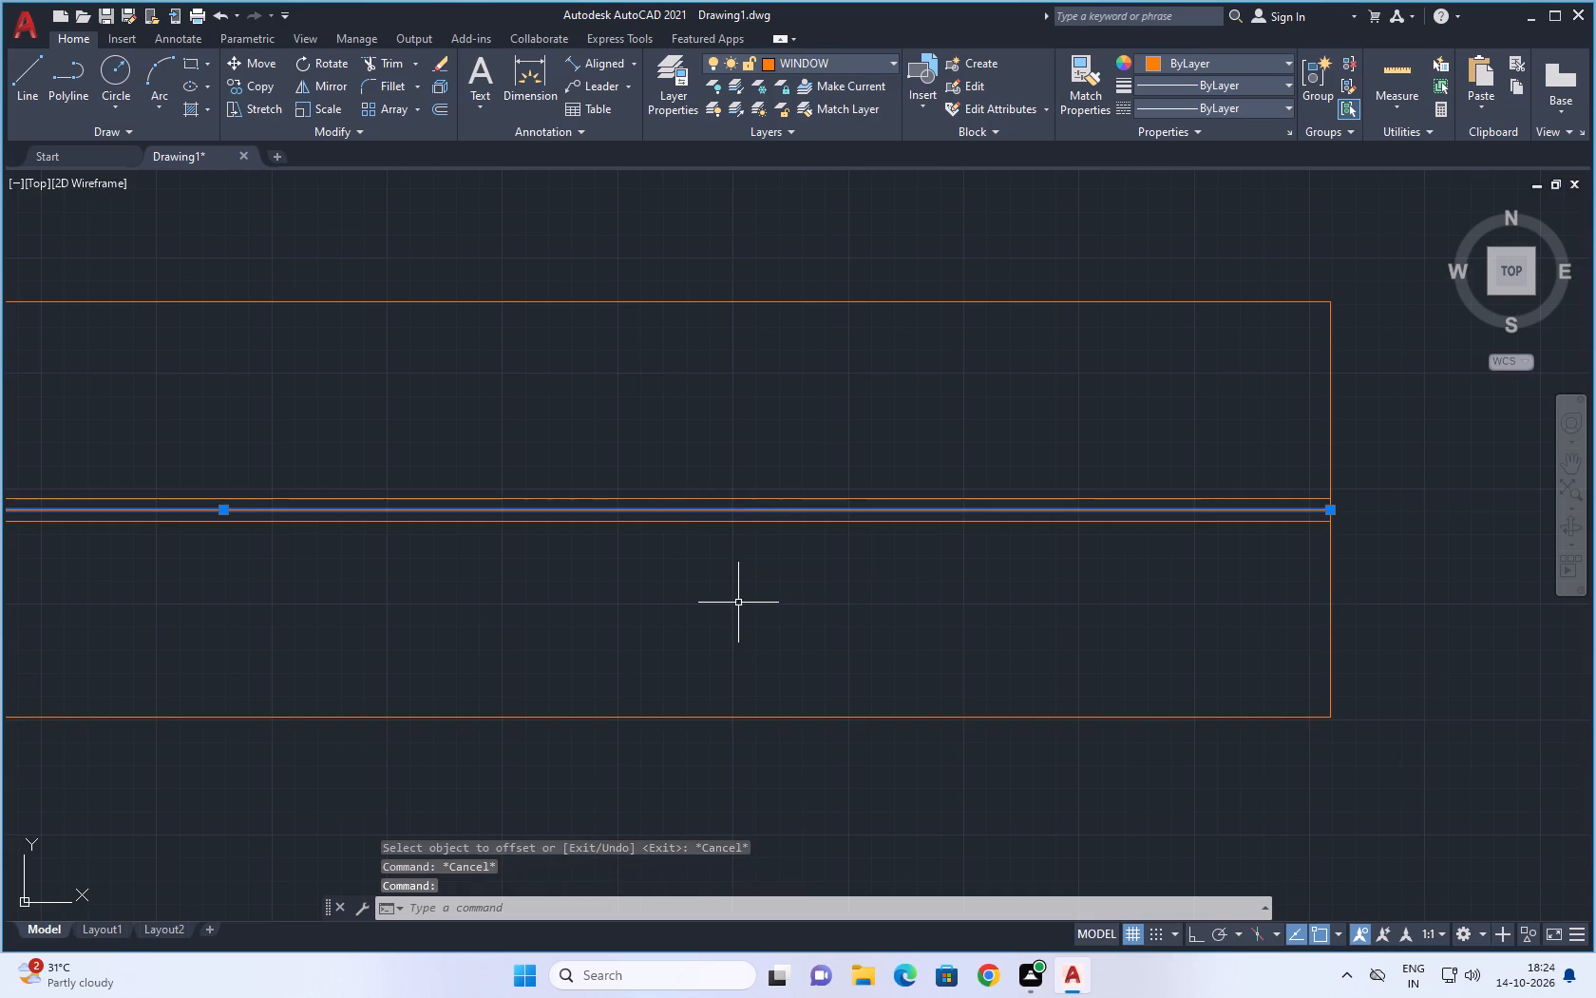
pyautogui.press('Delete')
# Group the window rectangle with its two inner lines.
pyautogui.scroll(-5, 727, 617)
pyautogui.moveTo(502, 501); pyautogui.dragTo(915, 749)
pyautogui.click(514, 512)
pyautogui.click(875, 708)
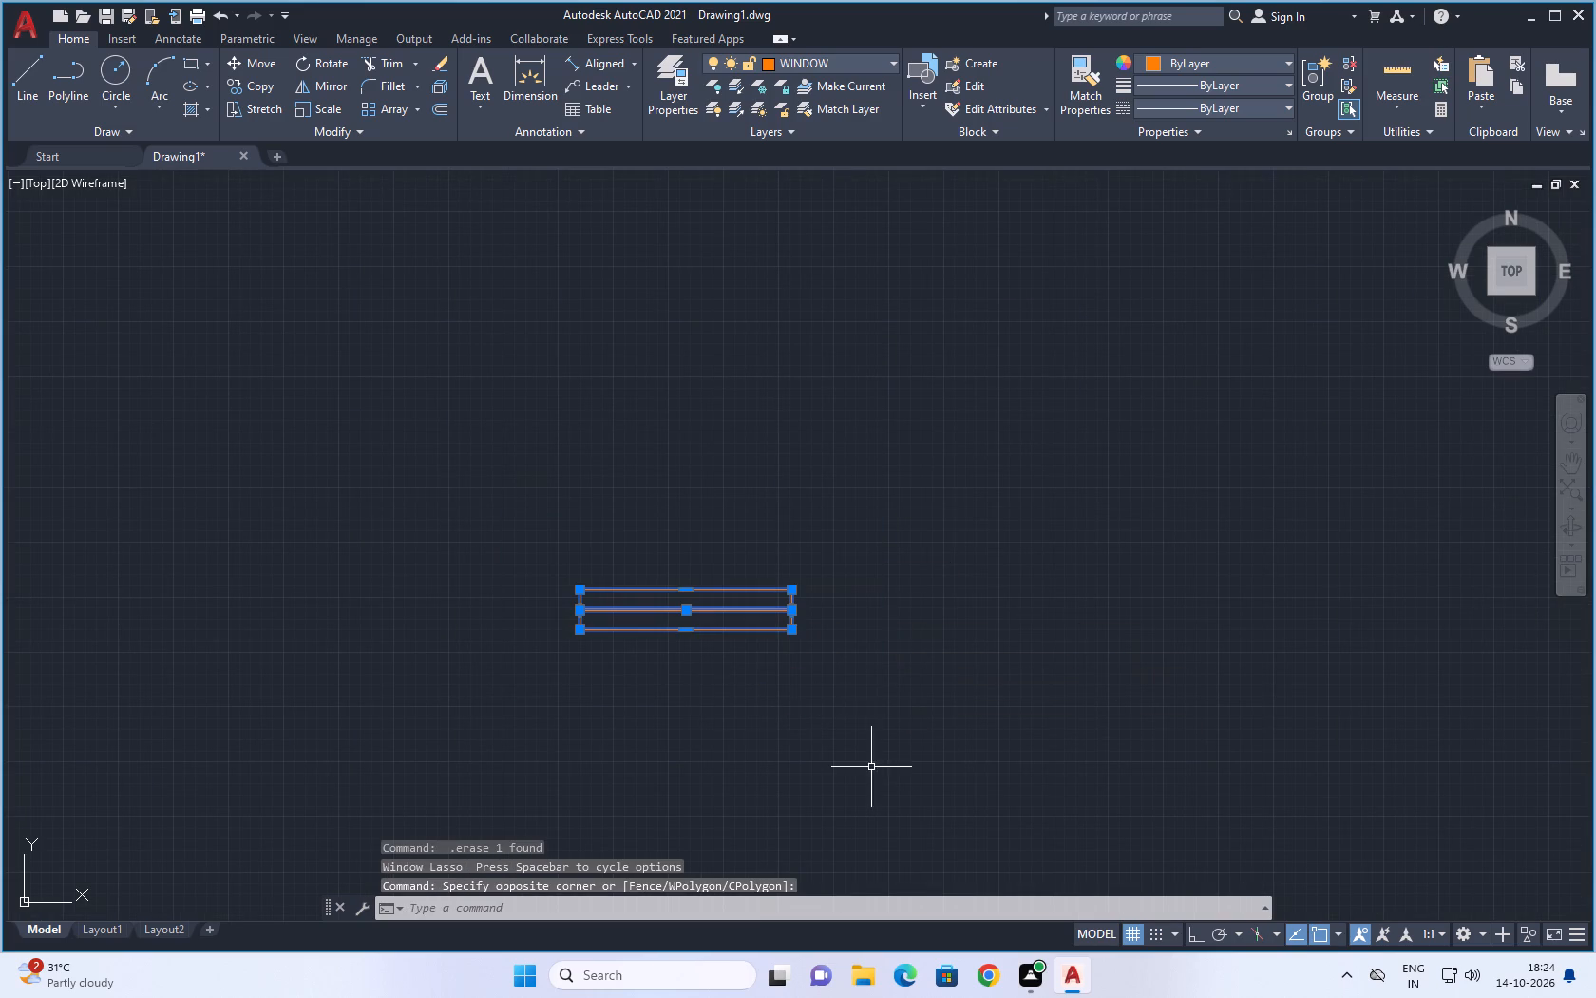
pyautogui.write('G')
pyautogui.press('space')
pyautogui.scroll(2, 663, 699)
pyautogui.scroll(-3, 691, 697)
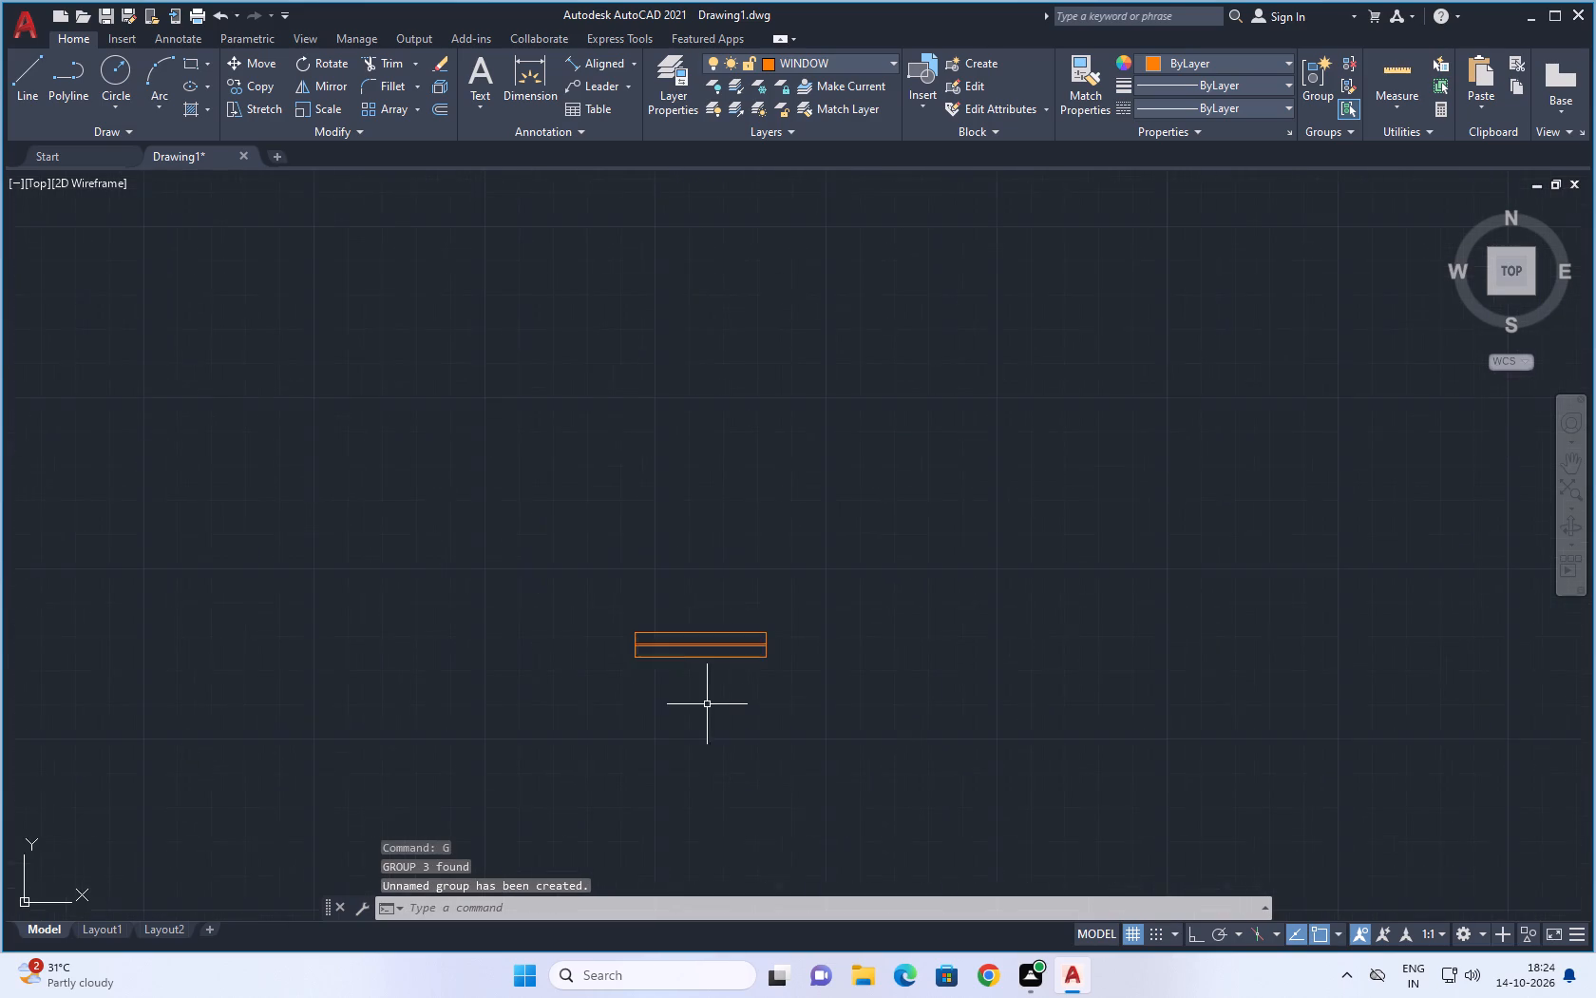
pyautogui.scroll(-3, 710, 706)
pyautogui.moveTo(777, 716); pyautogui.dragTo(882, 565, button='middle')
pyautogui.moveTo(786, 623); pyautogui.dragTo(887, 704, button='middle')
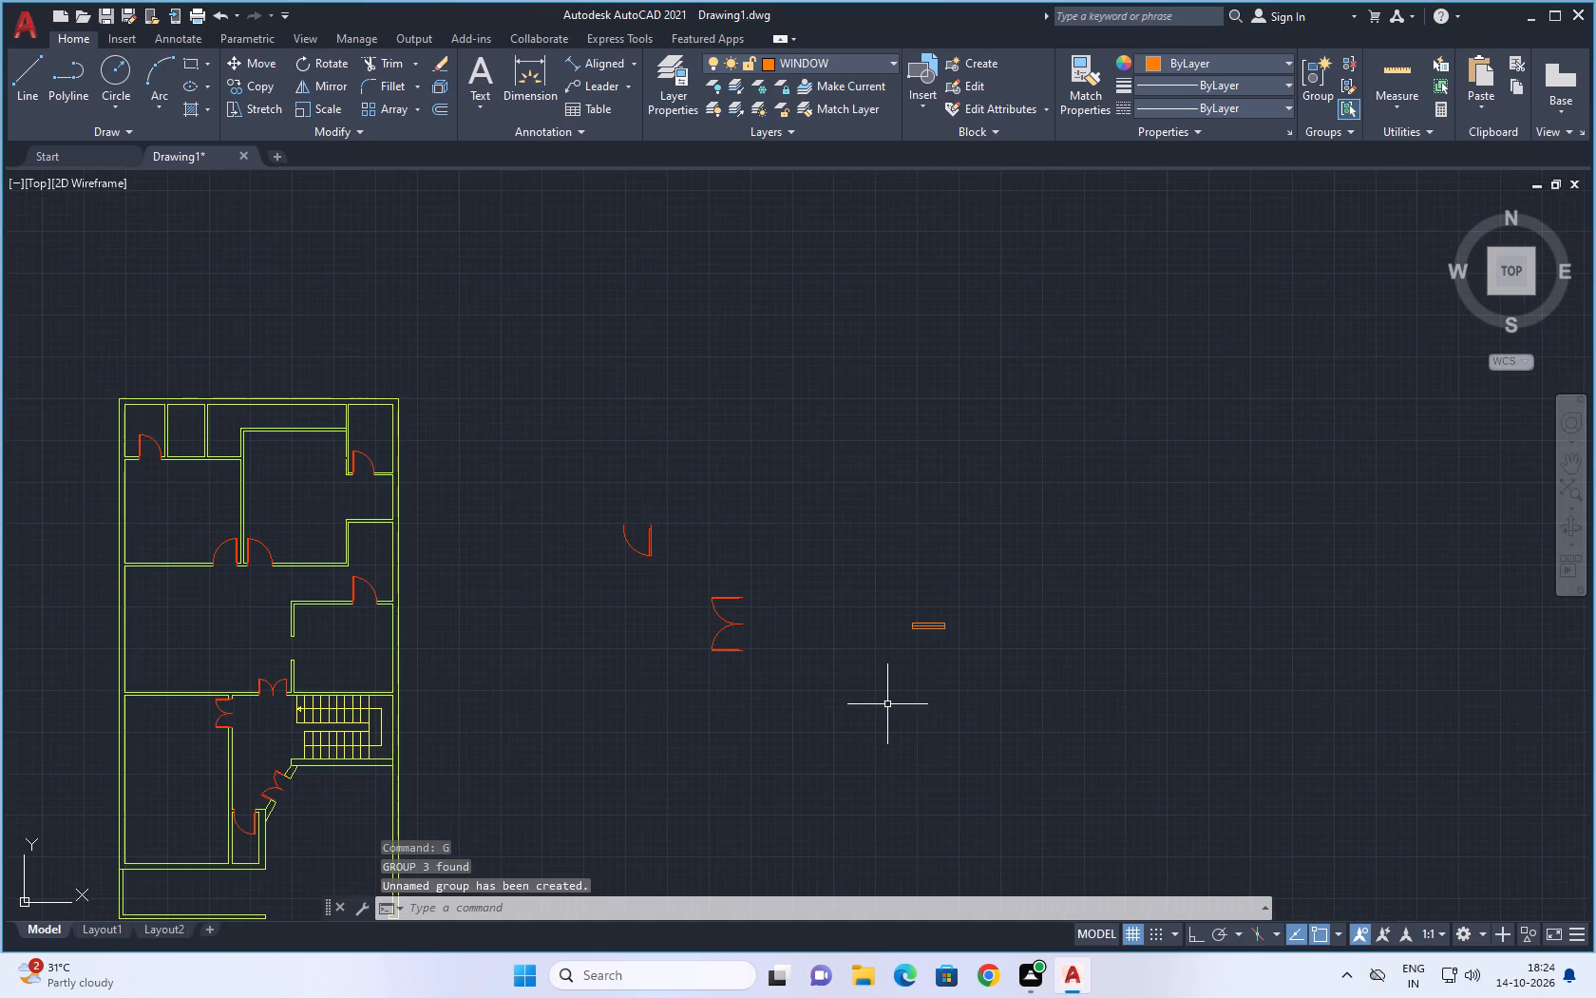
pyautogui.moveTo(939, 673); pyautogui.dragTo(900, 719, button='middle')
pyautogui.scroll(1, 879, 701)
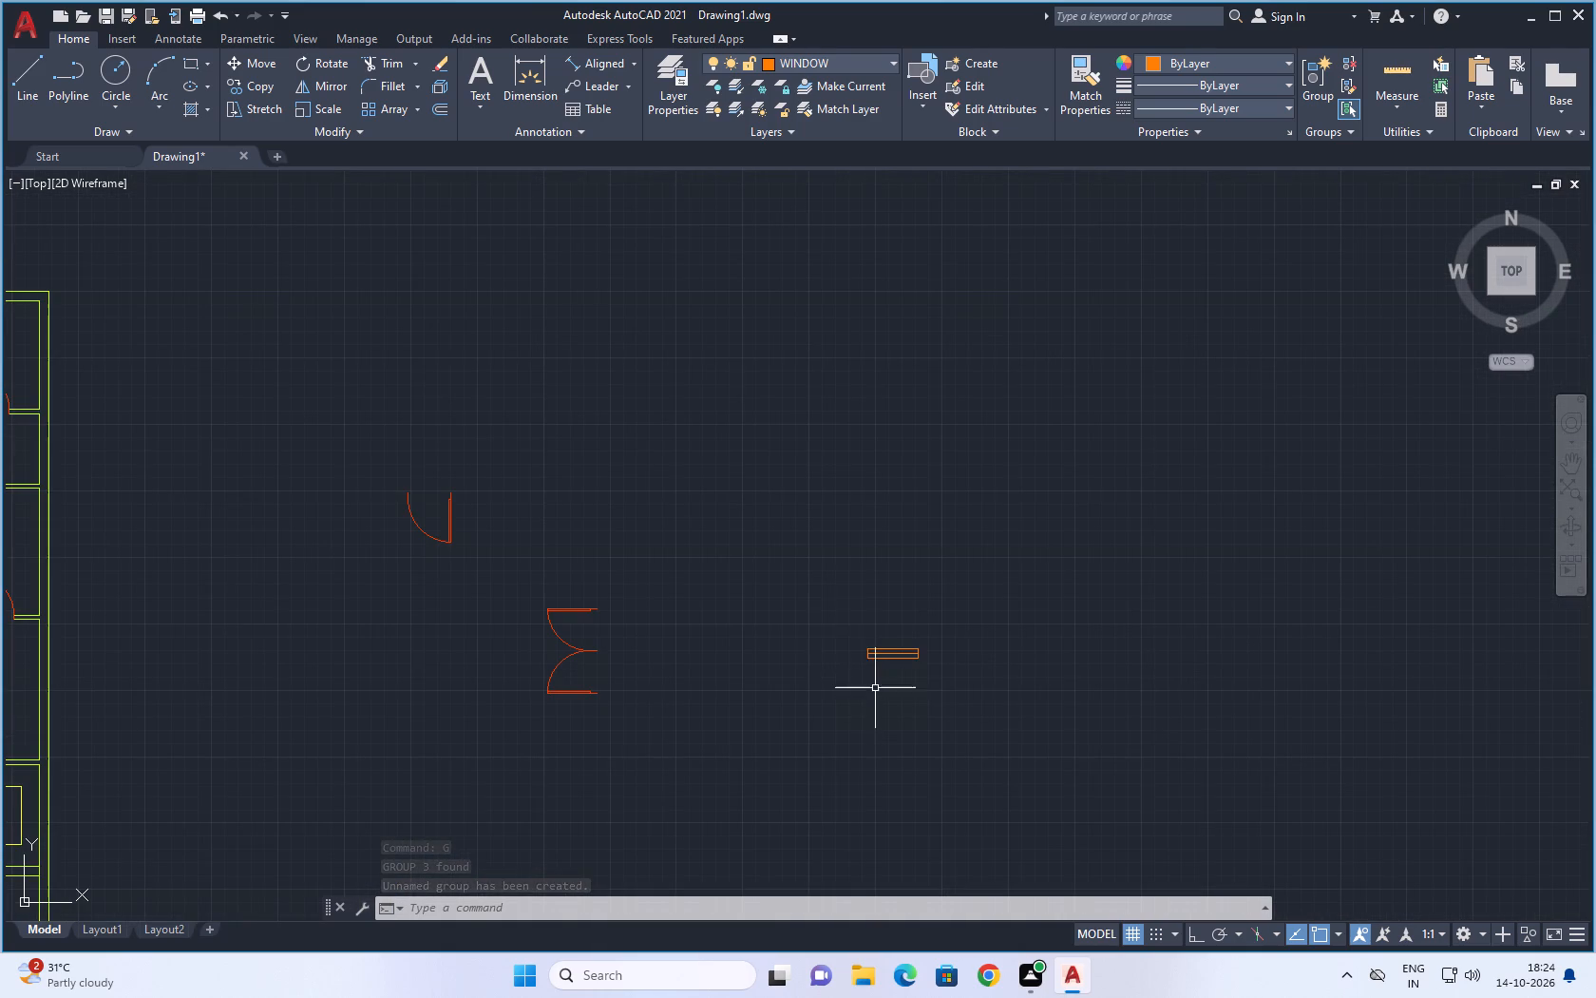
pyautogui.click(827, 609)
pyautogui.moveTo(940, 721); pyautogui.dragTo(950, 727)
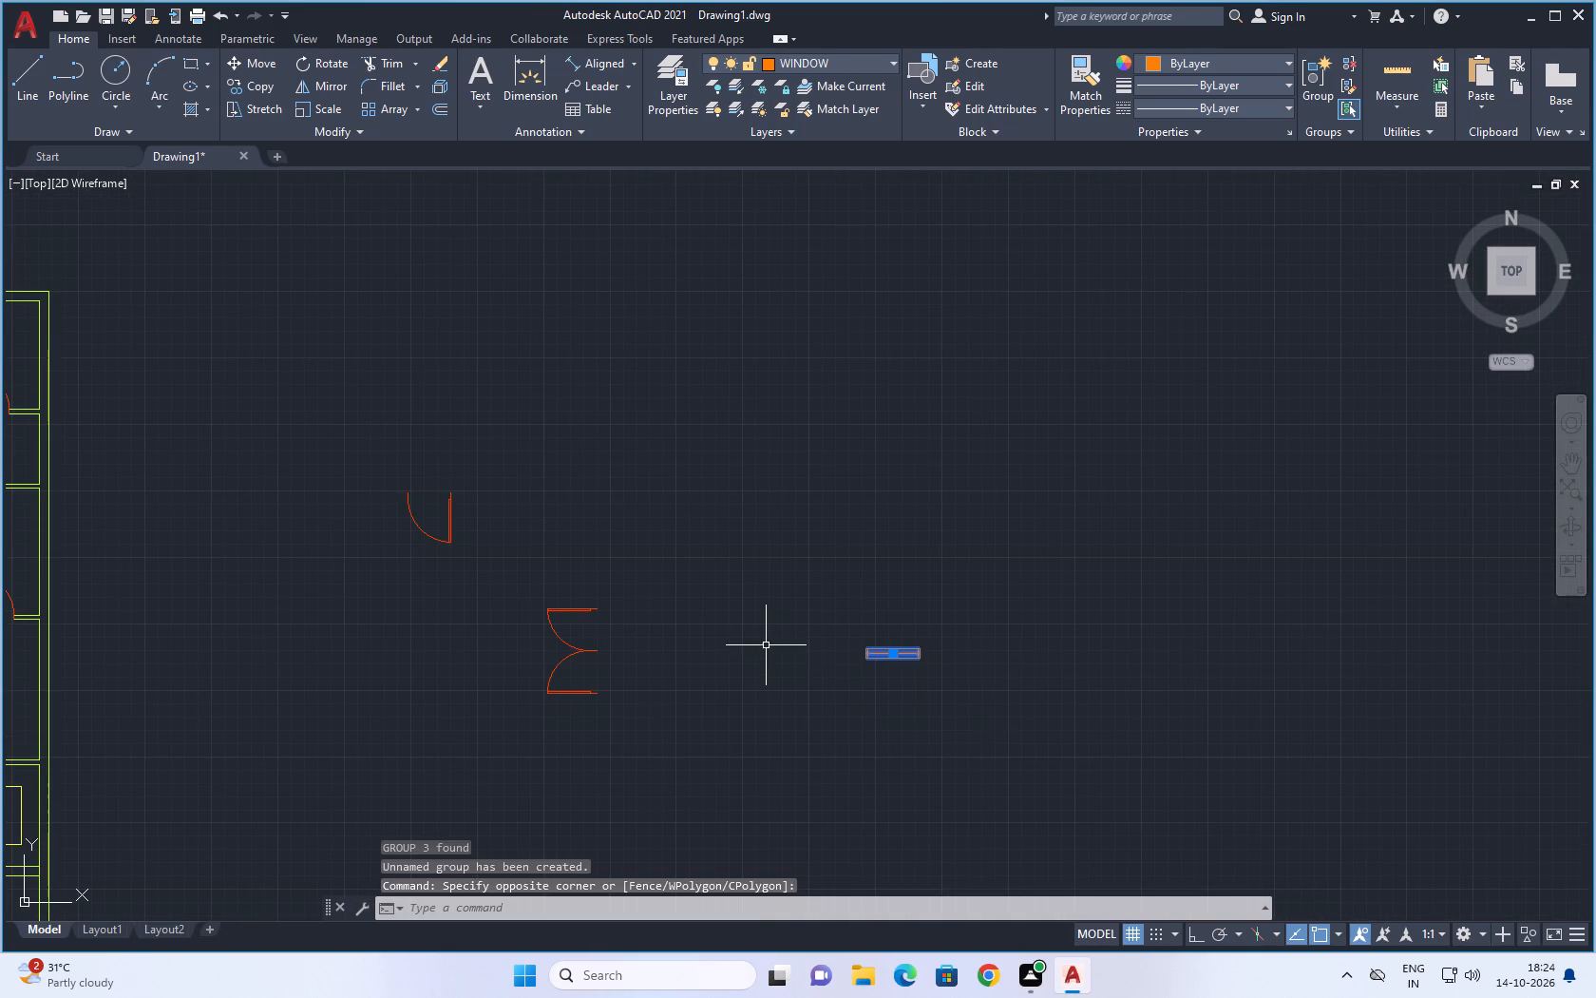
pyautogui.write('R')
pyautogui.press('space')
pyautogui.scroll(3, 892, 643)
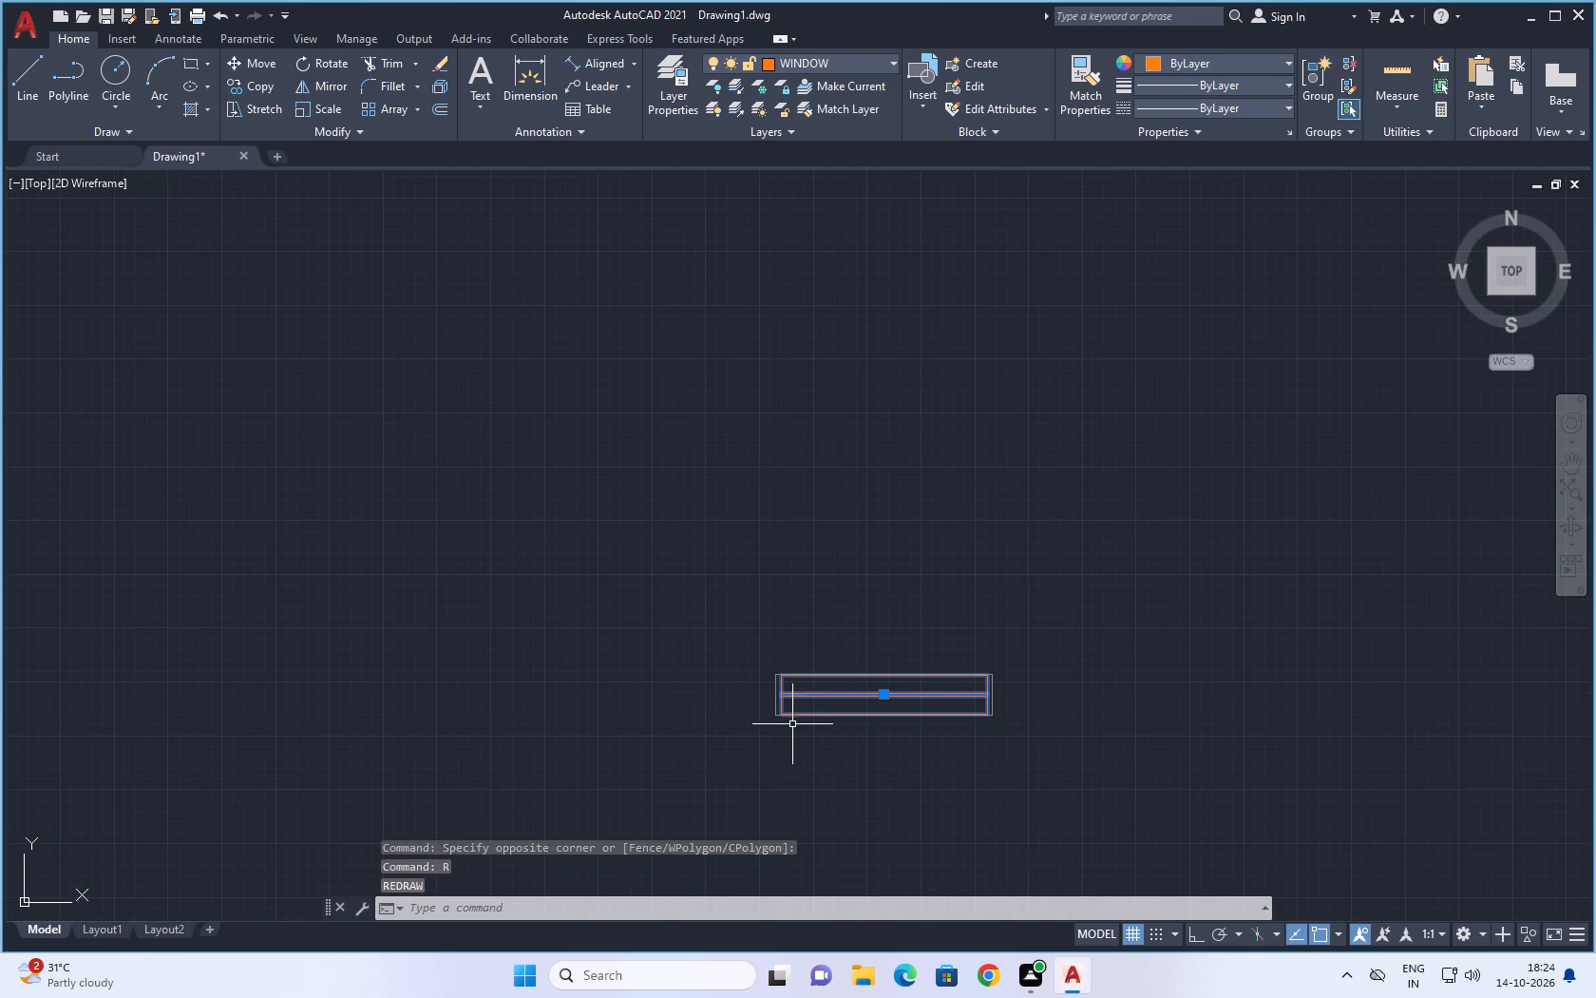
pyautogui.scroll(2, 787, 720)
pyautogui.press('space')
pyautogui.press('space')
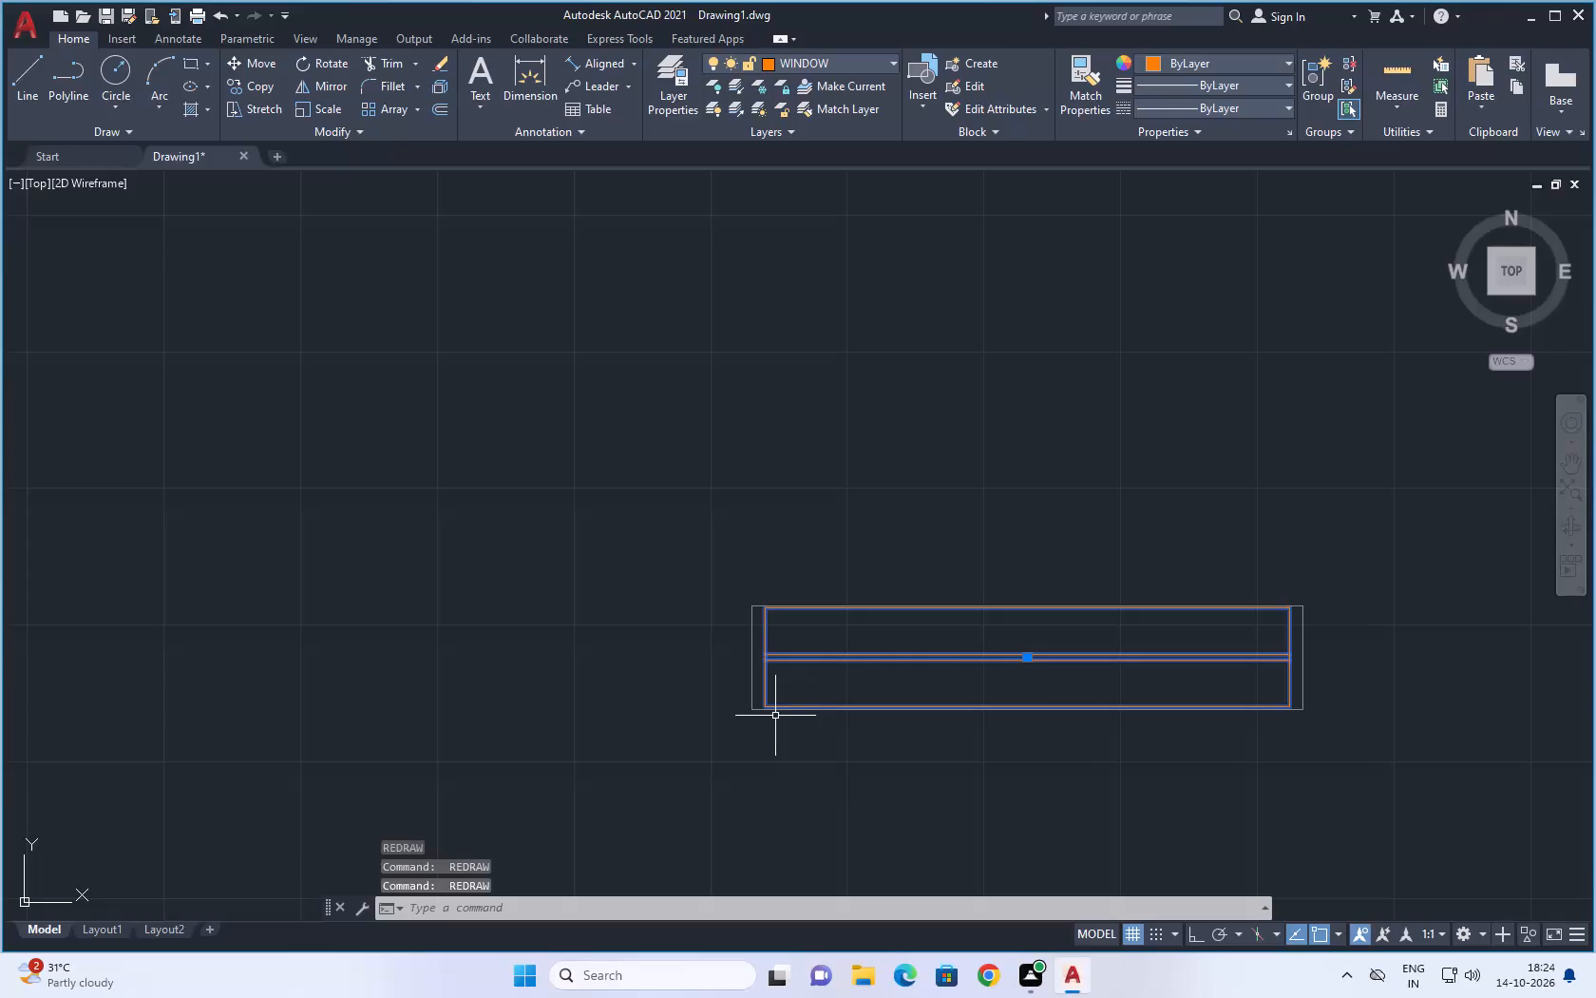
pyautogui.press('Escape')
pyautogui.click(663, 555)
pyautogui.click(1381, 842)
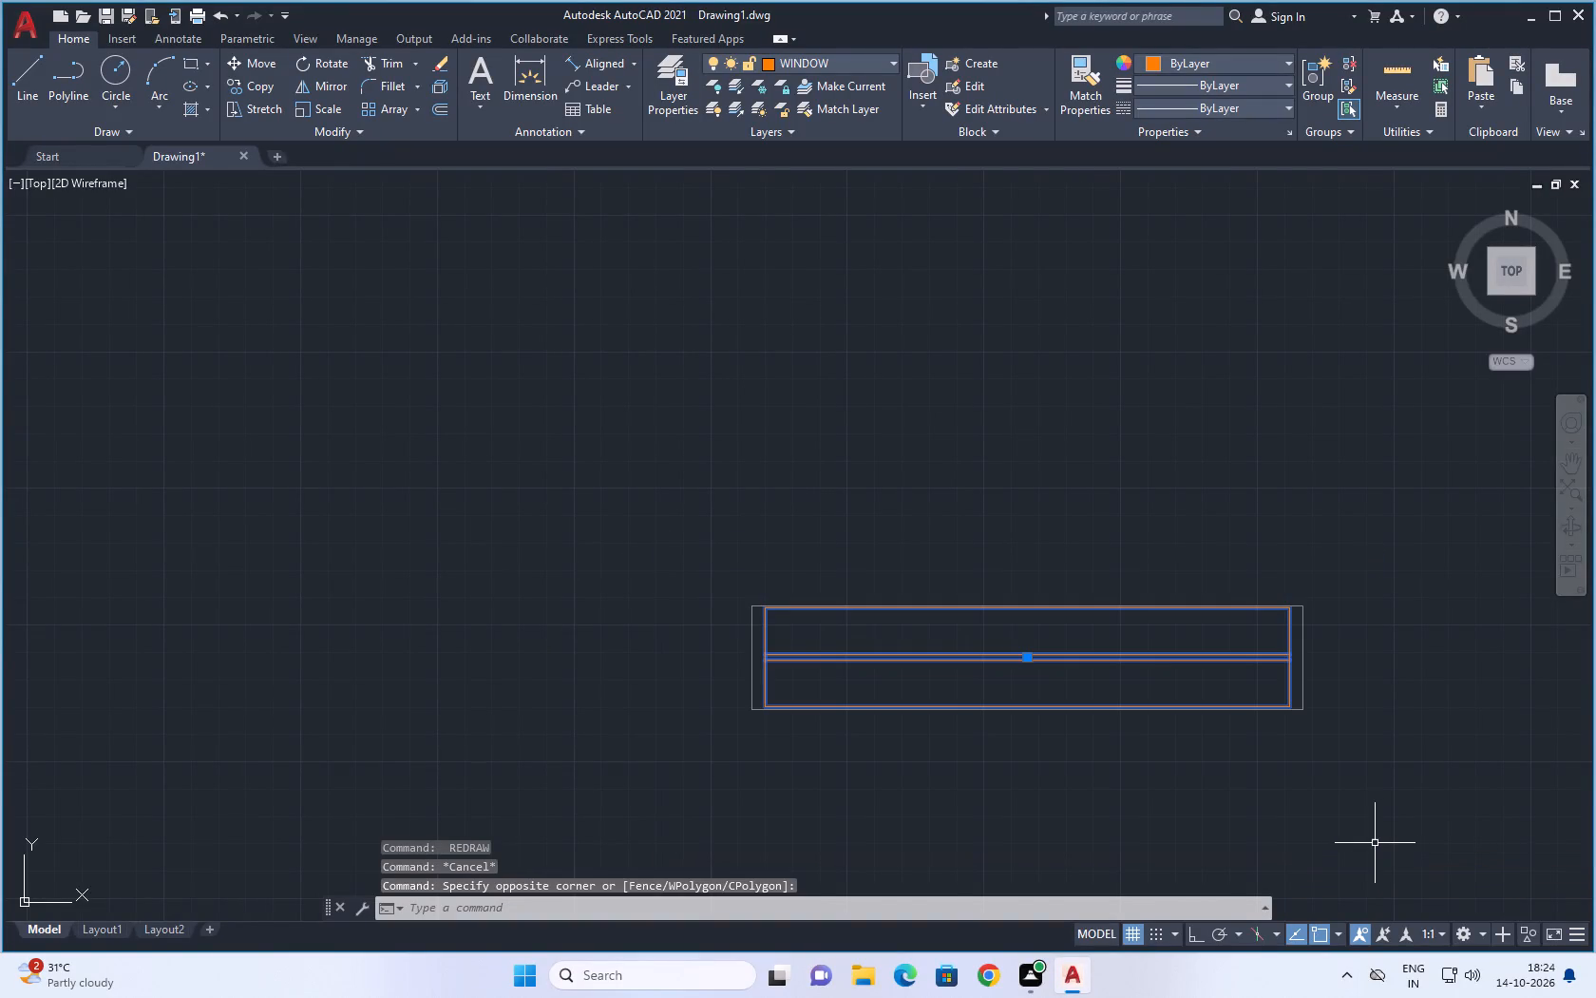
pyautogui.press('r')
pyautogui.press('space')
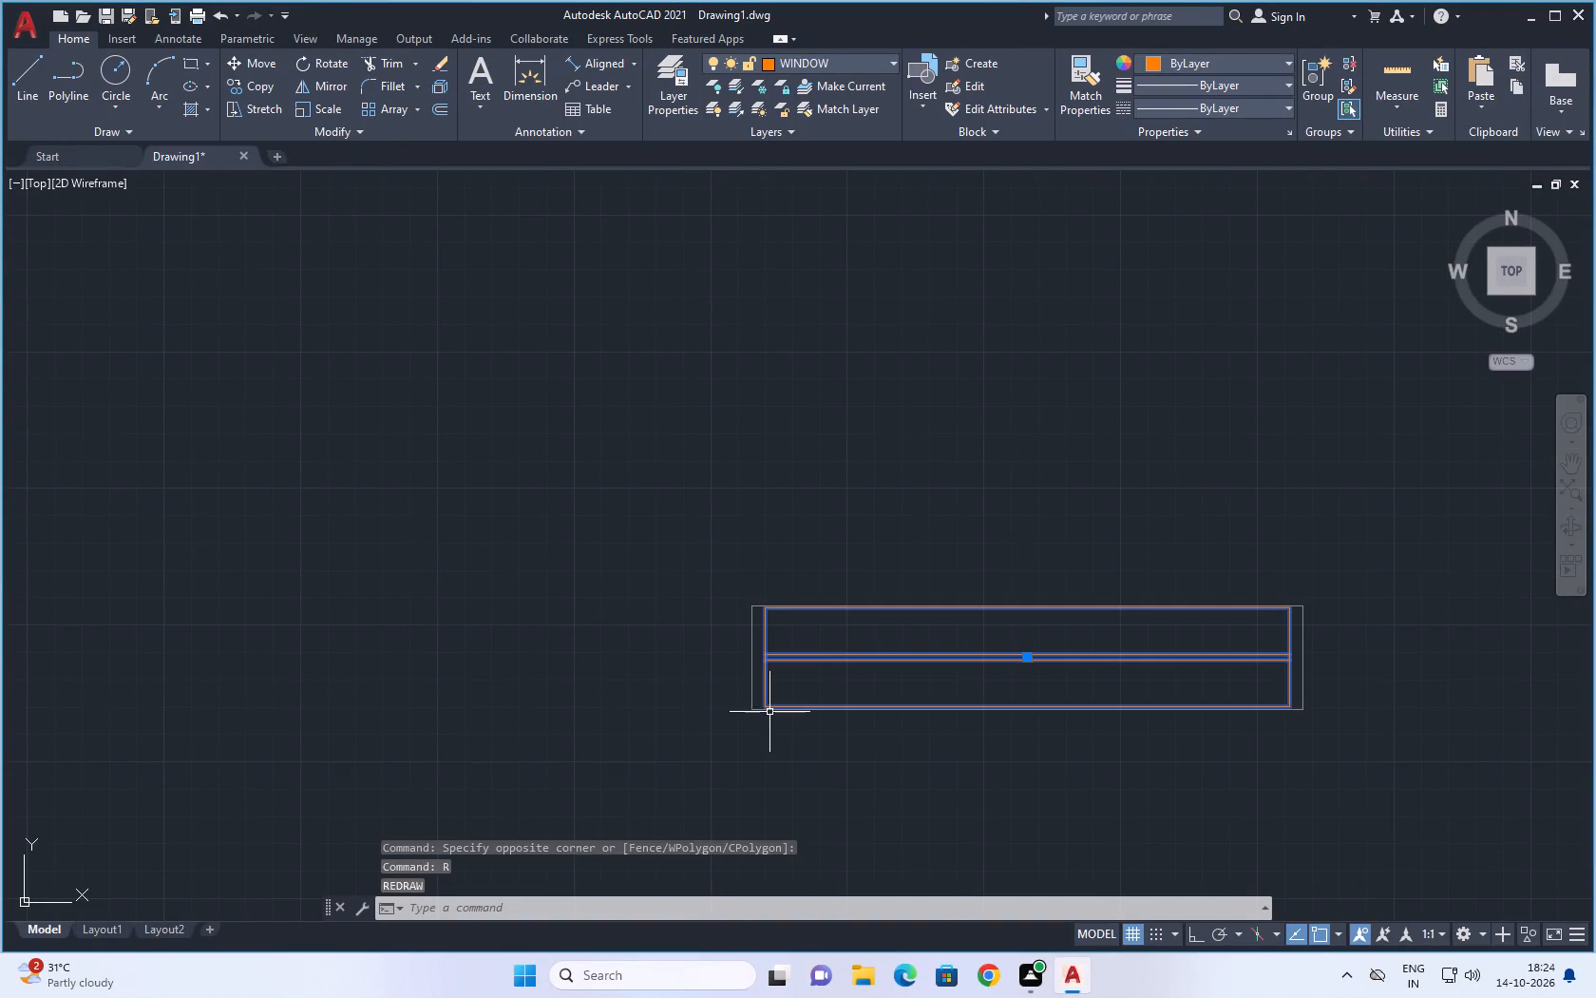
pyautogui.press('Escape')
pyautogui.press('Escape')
# Rotate the grouped window symbol 90° clockwise about its lower-left corner so it stands vertically.
pyautogui.moveTo(559, 465); pyautogui.dragTo(599, 484)
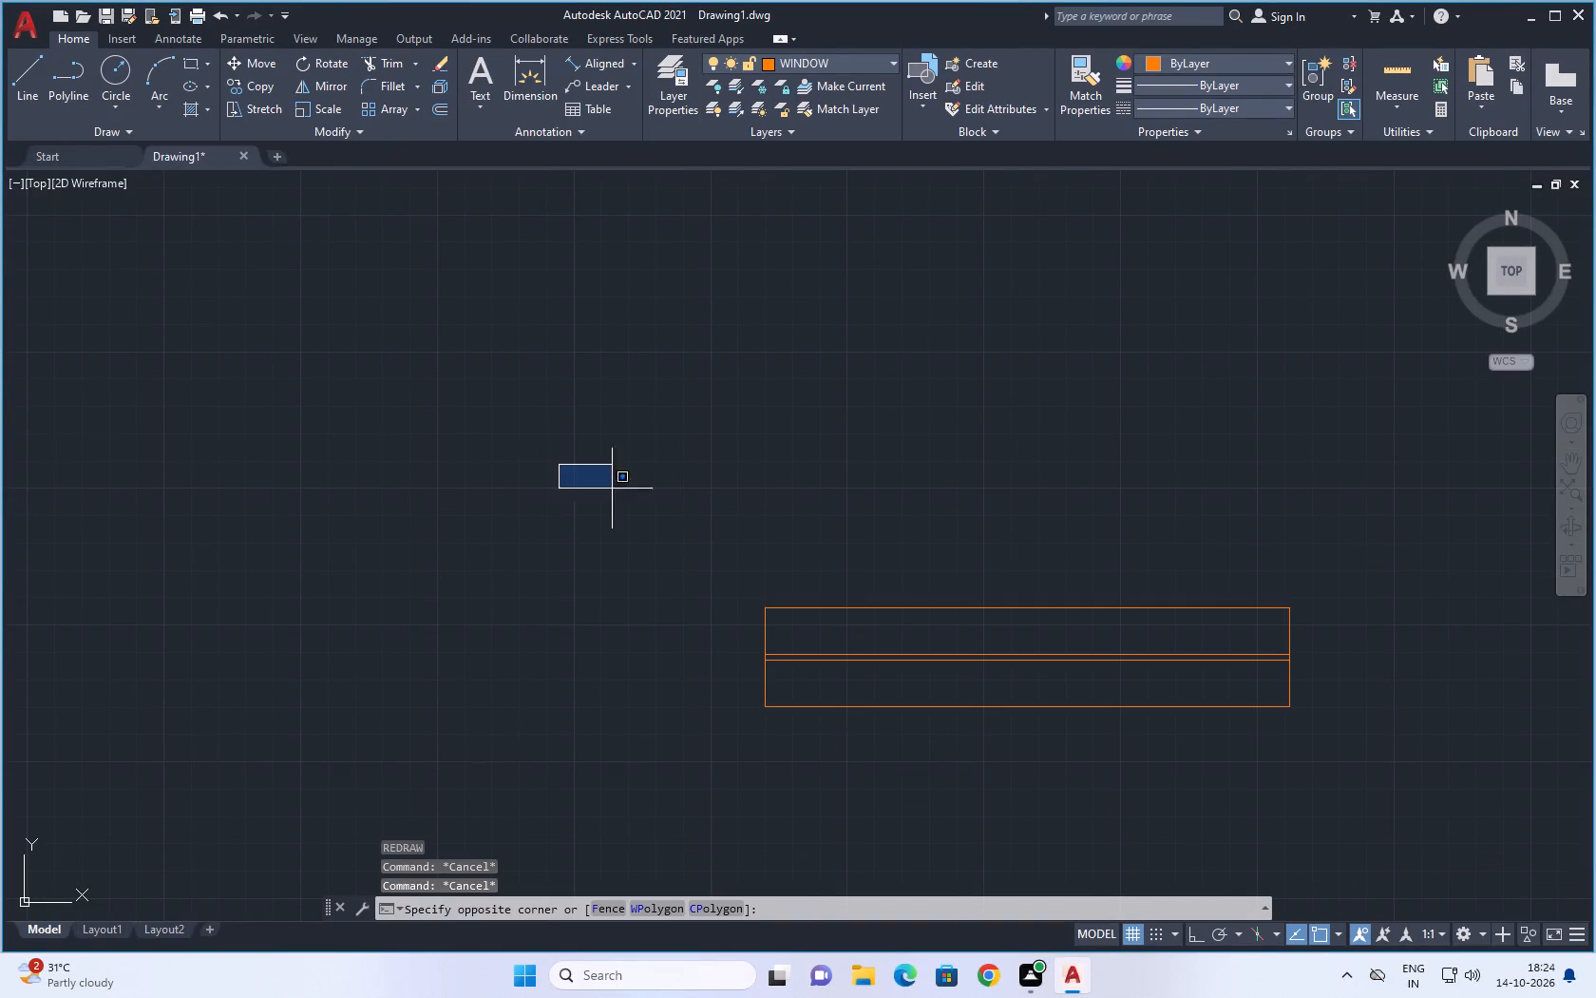
pyautogui.click(1581, 803)
pyautogui.press('r')
pyautogui.press('o')
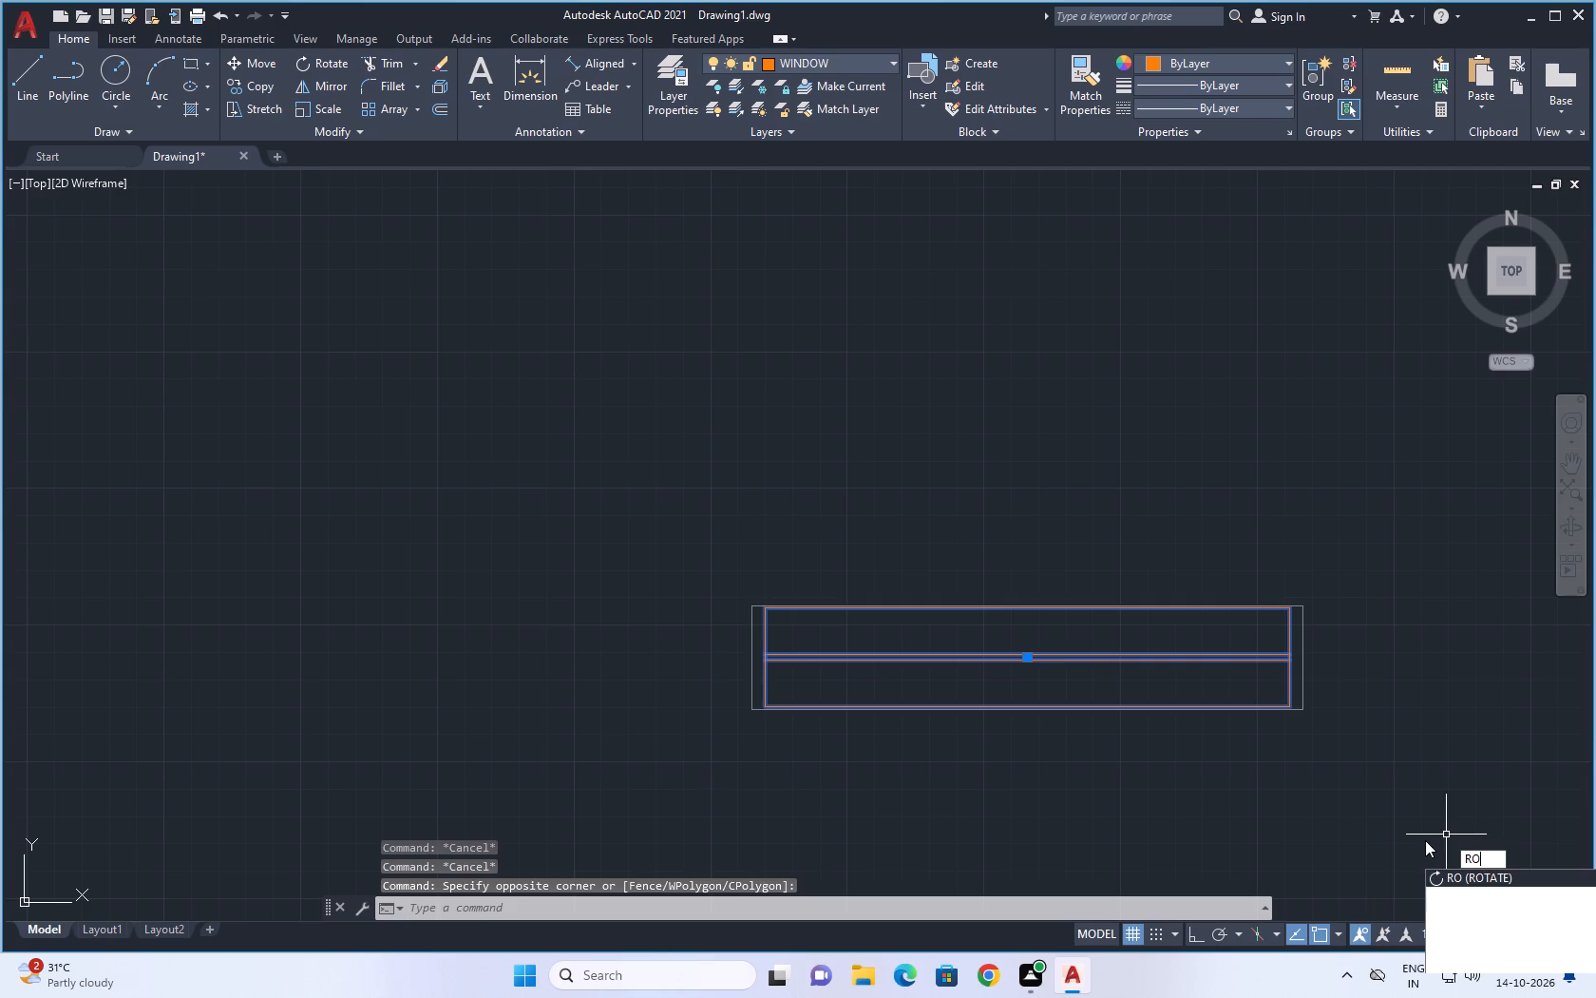
pyautogui.press('space')
pyautogui.click(763, 714)
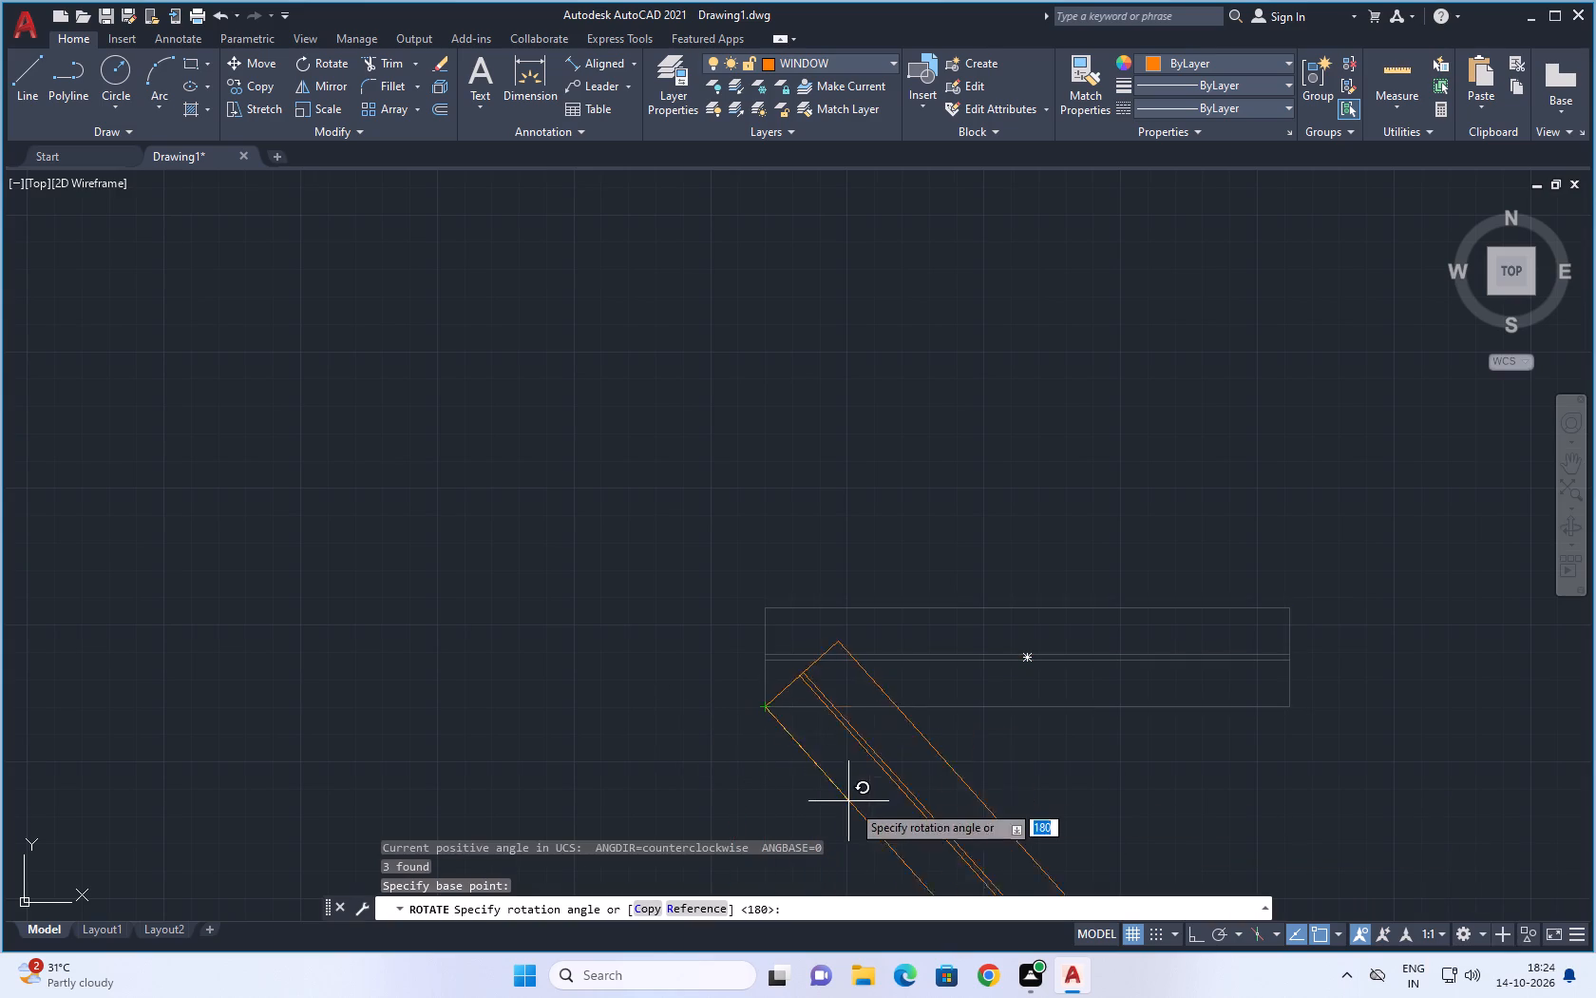
pyautogui.click(766, 723)
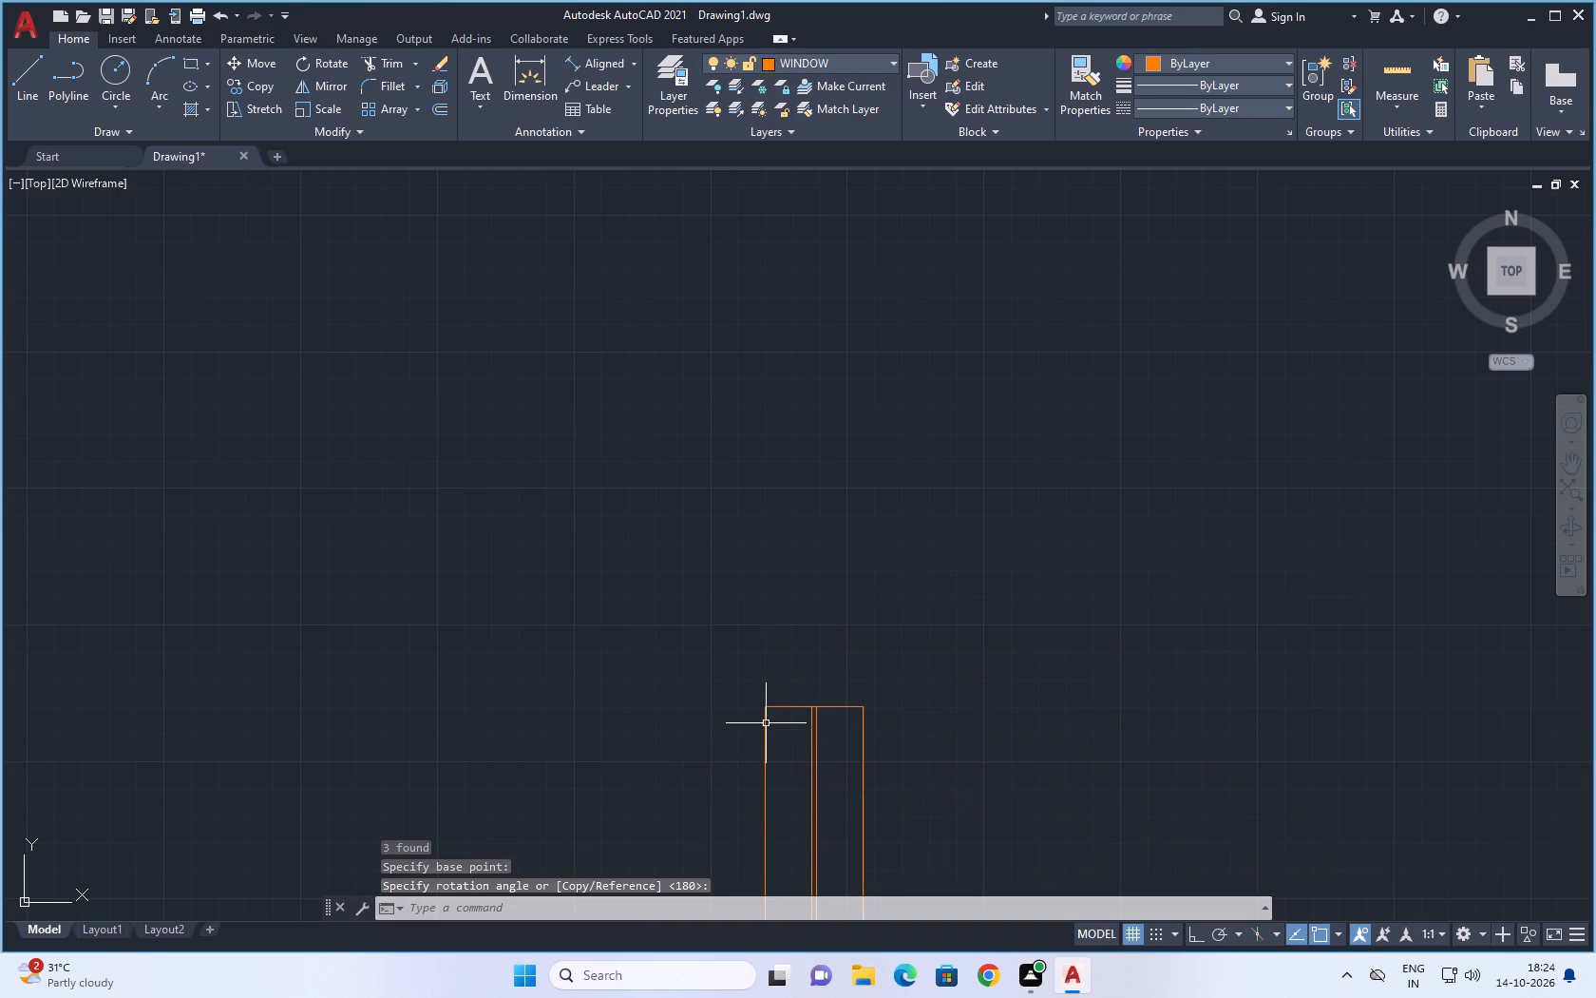
# Copy the vertical window from its lower-left corner into the plan's left exterior wall at the large middle room.
pyautogui.scroll(-3, 861, 678)
pyautogui.moveTo(900, 746); pyautogui.dragTo(862, 640, button='middle')
pyautogui.moveTo(669, 435); pyautogui.dragTo(674, 445)
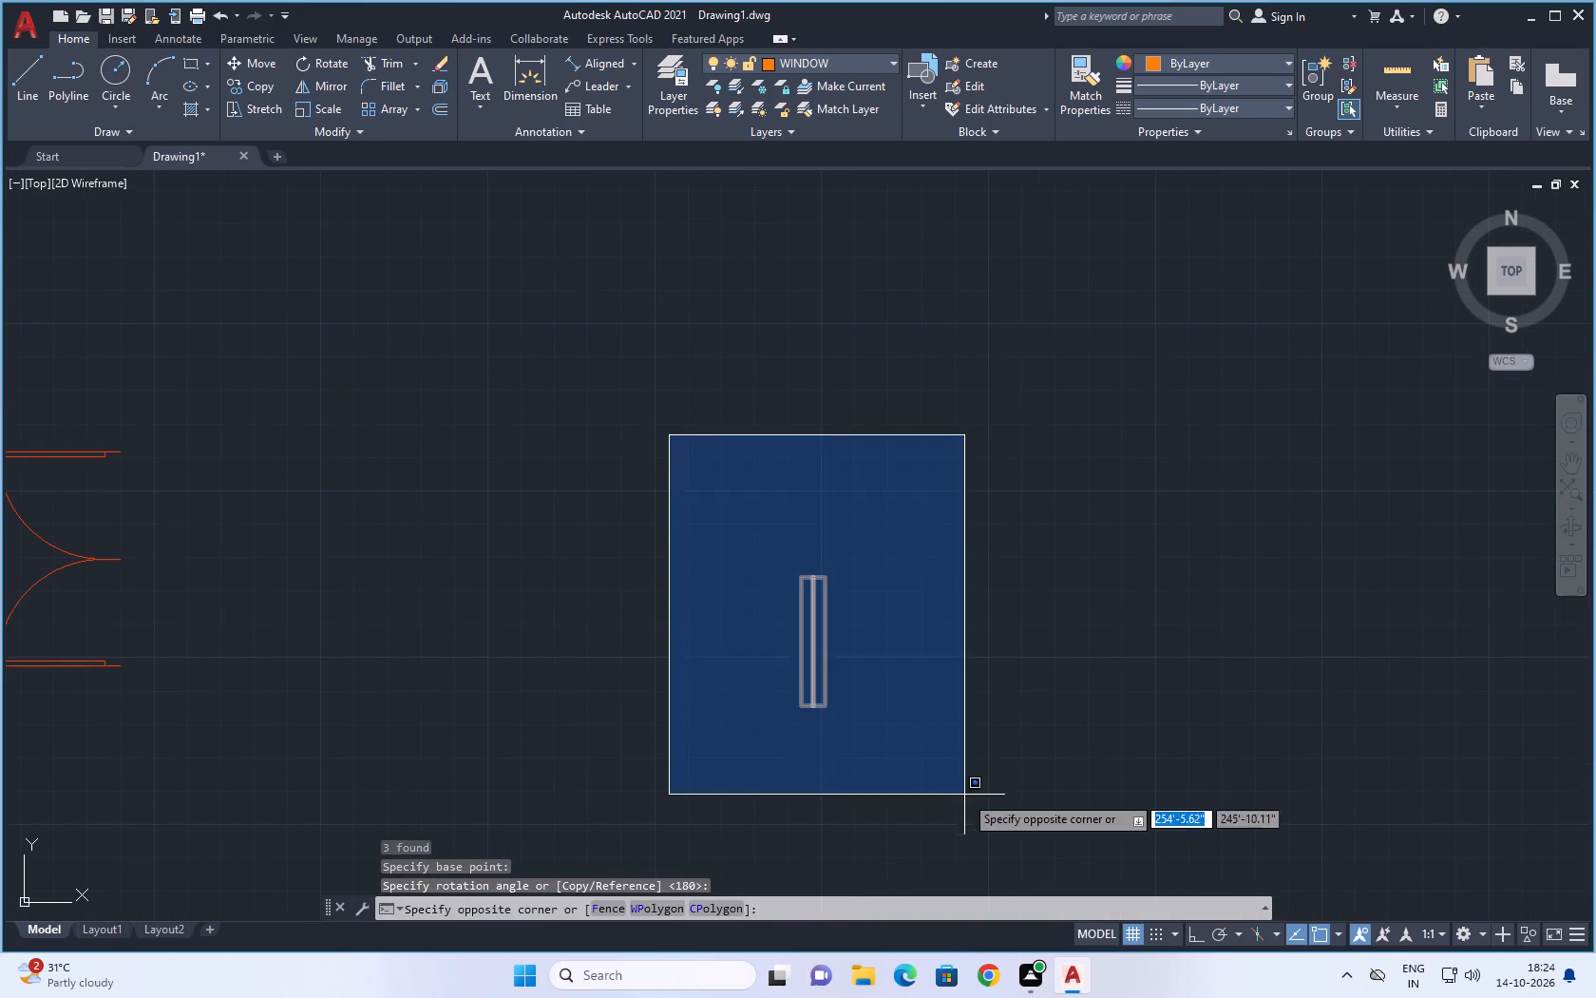
pyautogui.click(964, 796)
pyautogui.write('CO')
pyautogui.press('space')
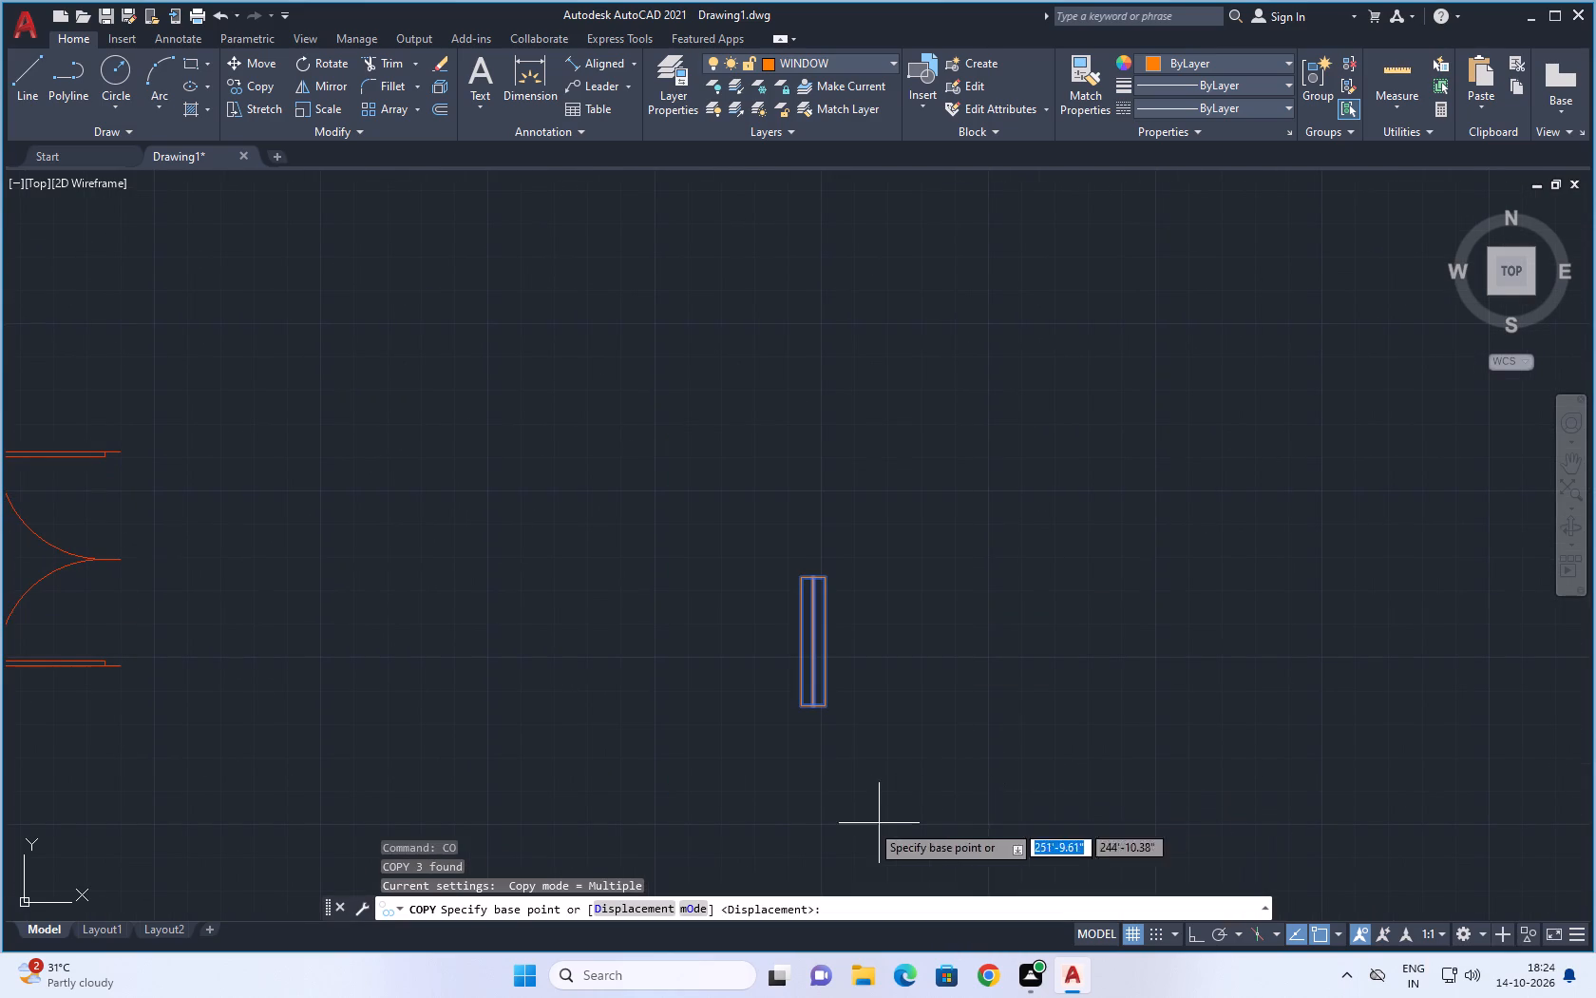
pyautogui.click(805, 706)
pyautogui.scroll(-4, 615, 755)
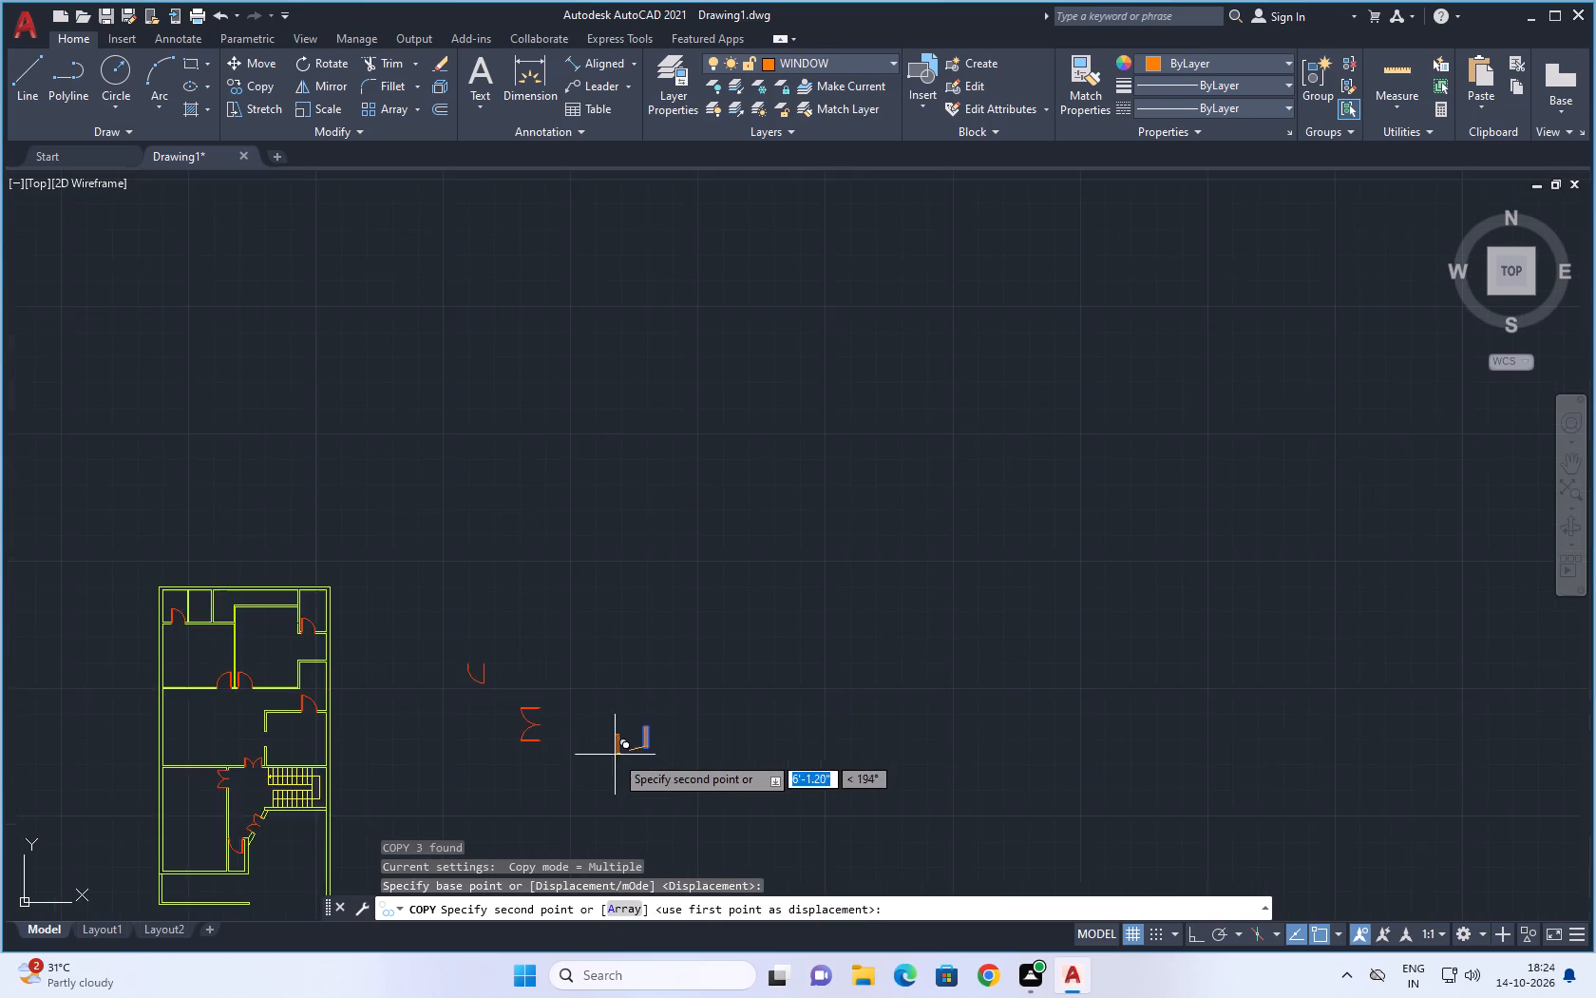
pyautogui.scroll(-2, 536, 678)
pyautogui.moveTo(665, 700); pyautogui.dragTo(790, 684, button='middle')
pyautogui.scroll(2, 446, 690)
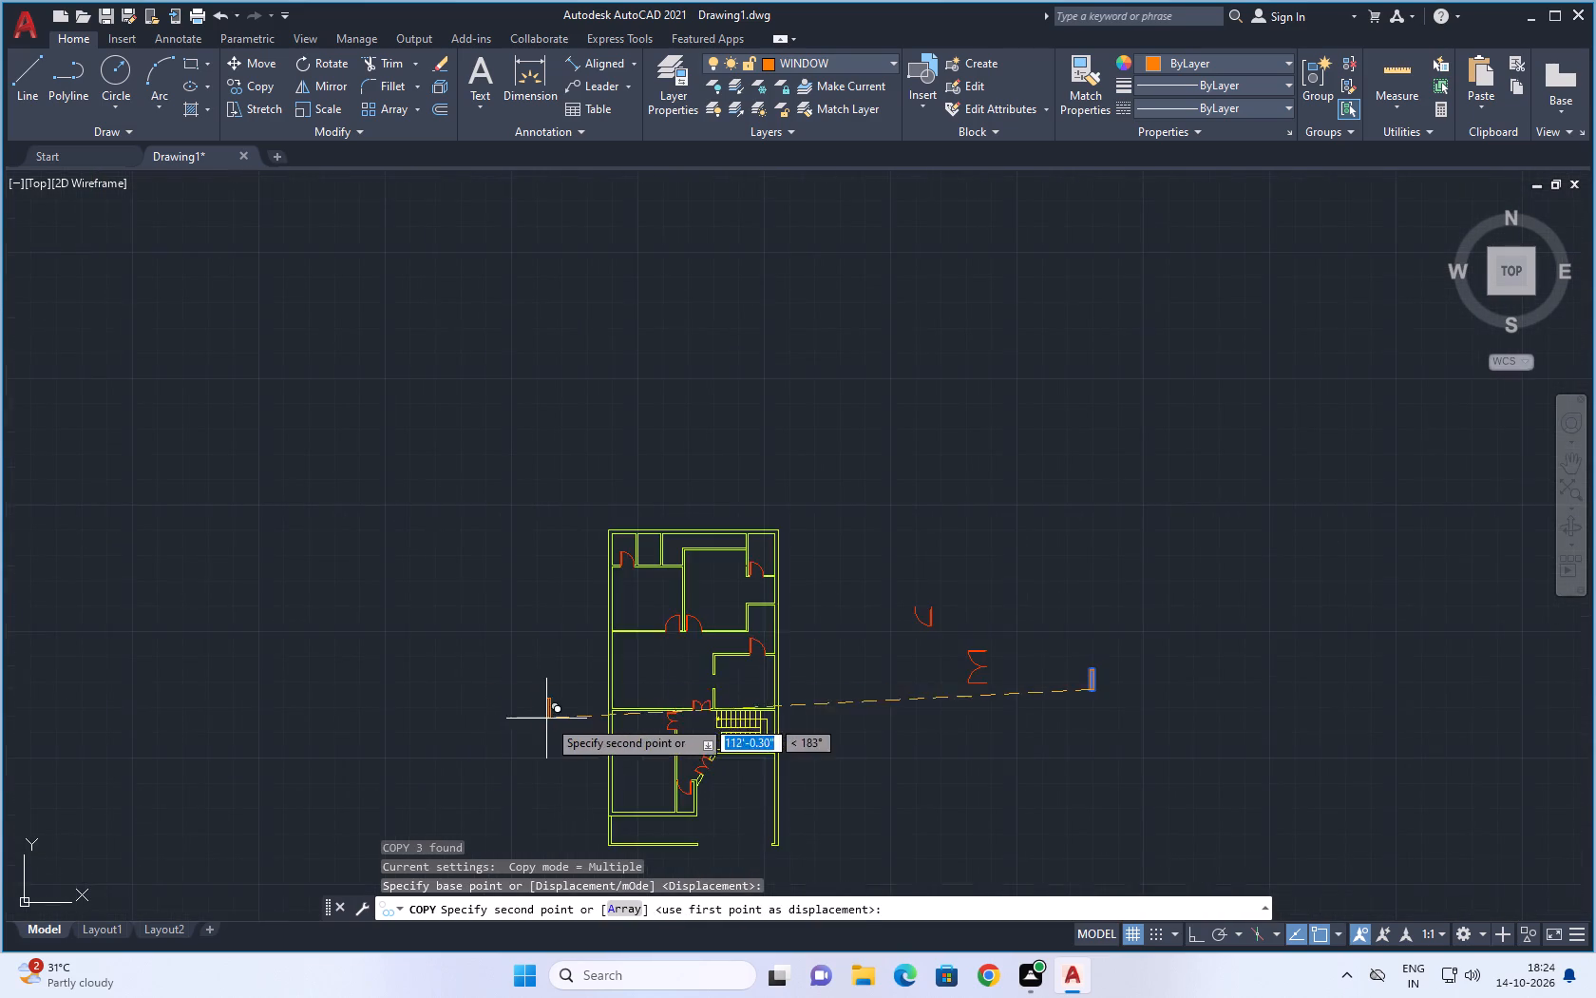
pyautogui.scroll(3, 553, 719)
pyautogui.scroll(2, 759, 571)
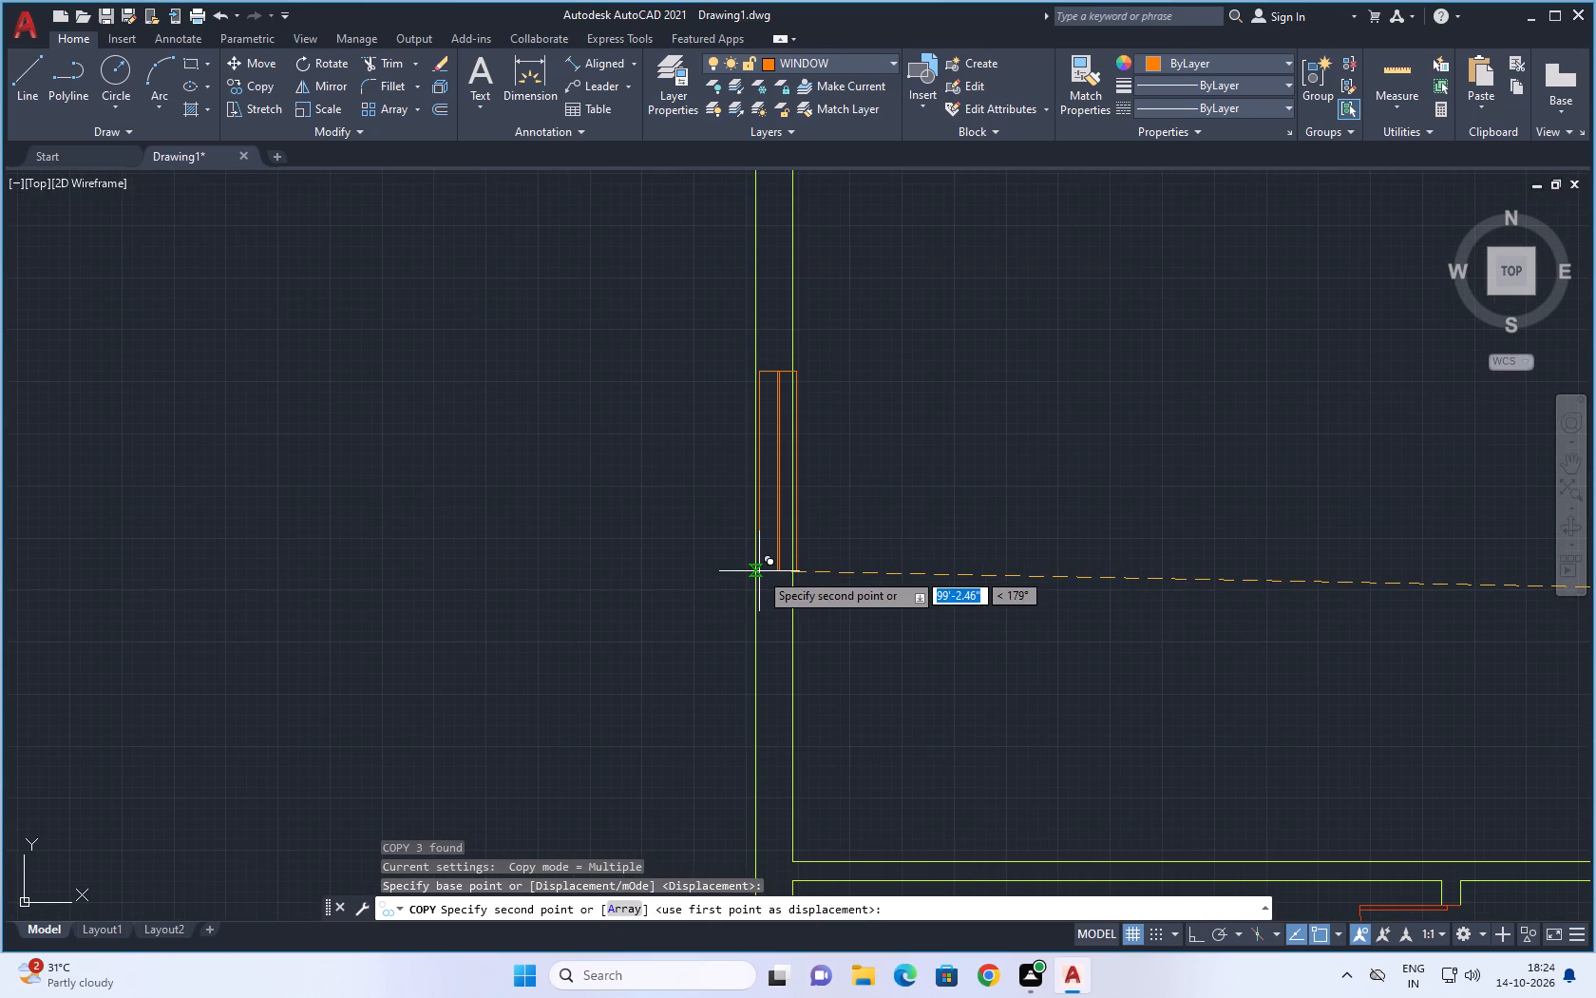
pyautogui.scroll(3, 759, 571)
pyautogui.scroll(-3, 735, 606)
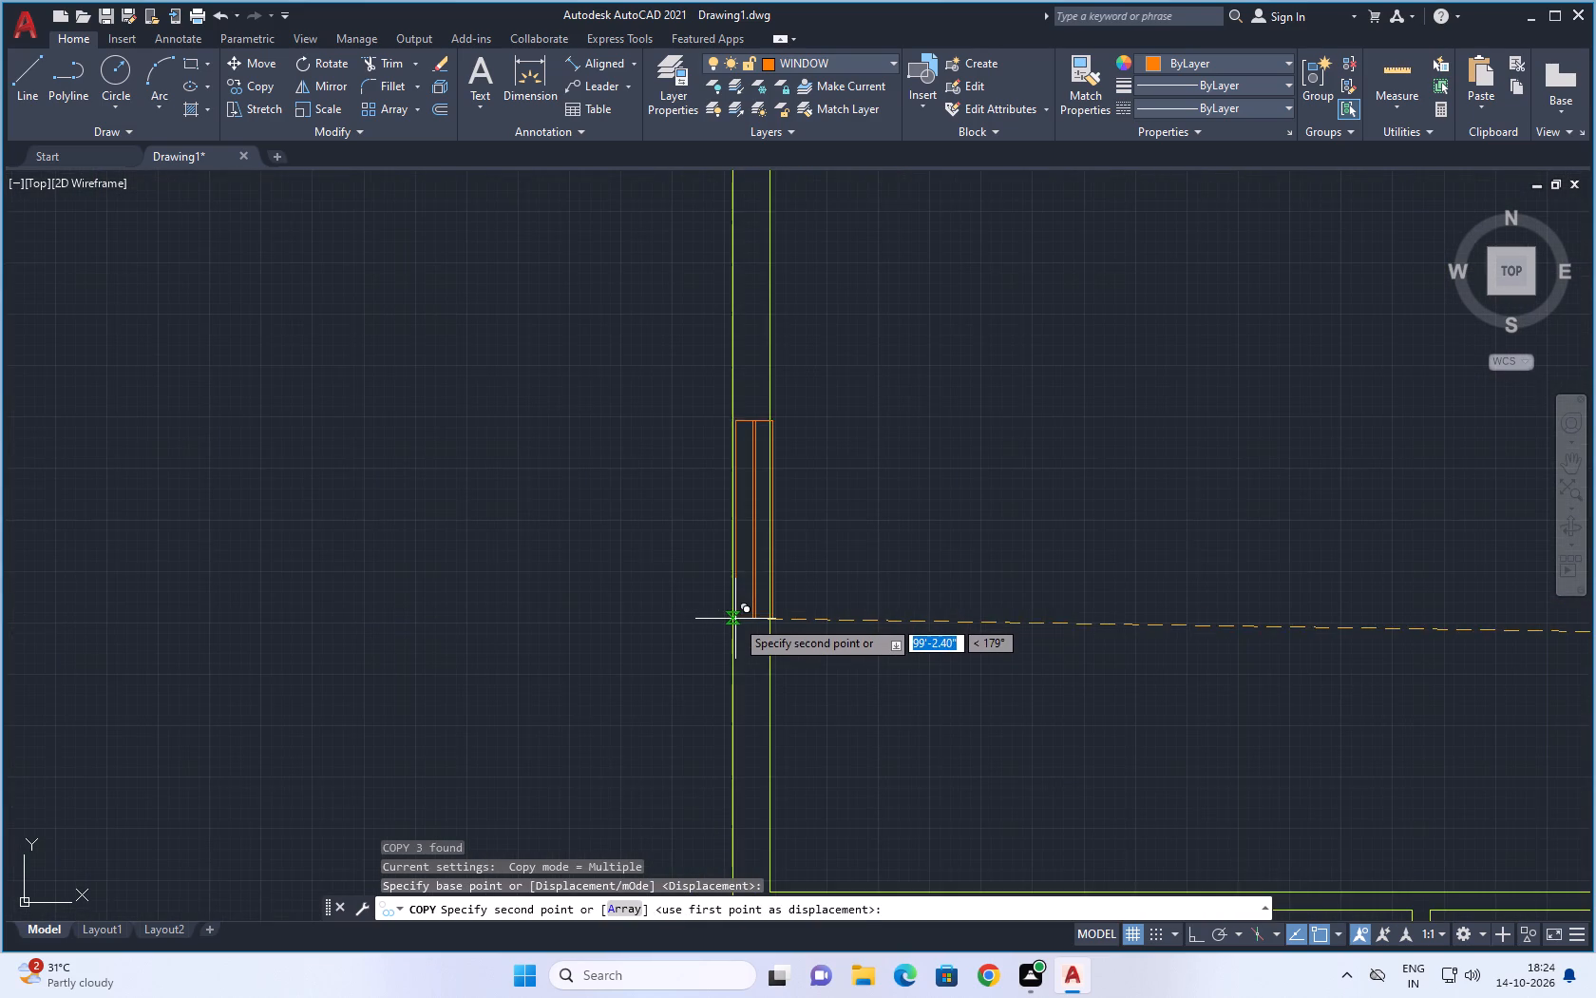
pyautogui.scroll(-2, 735, 626)
pyautogui.scroll(1, 738, 608)
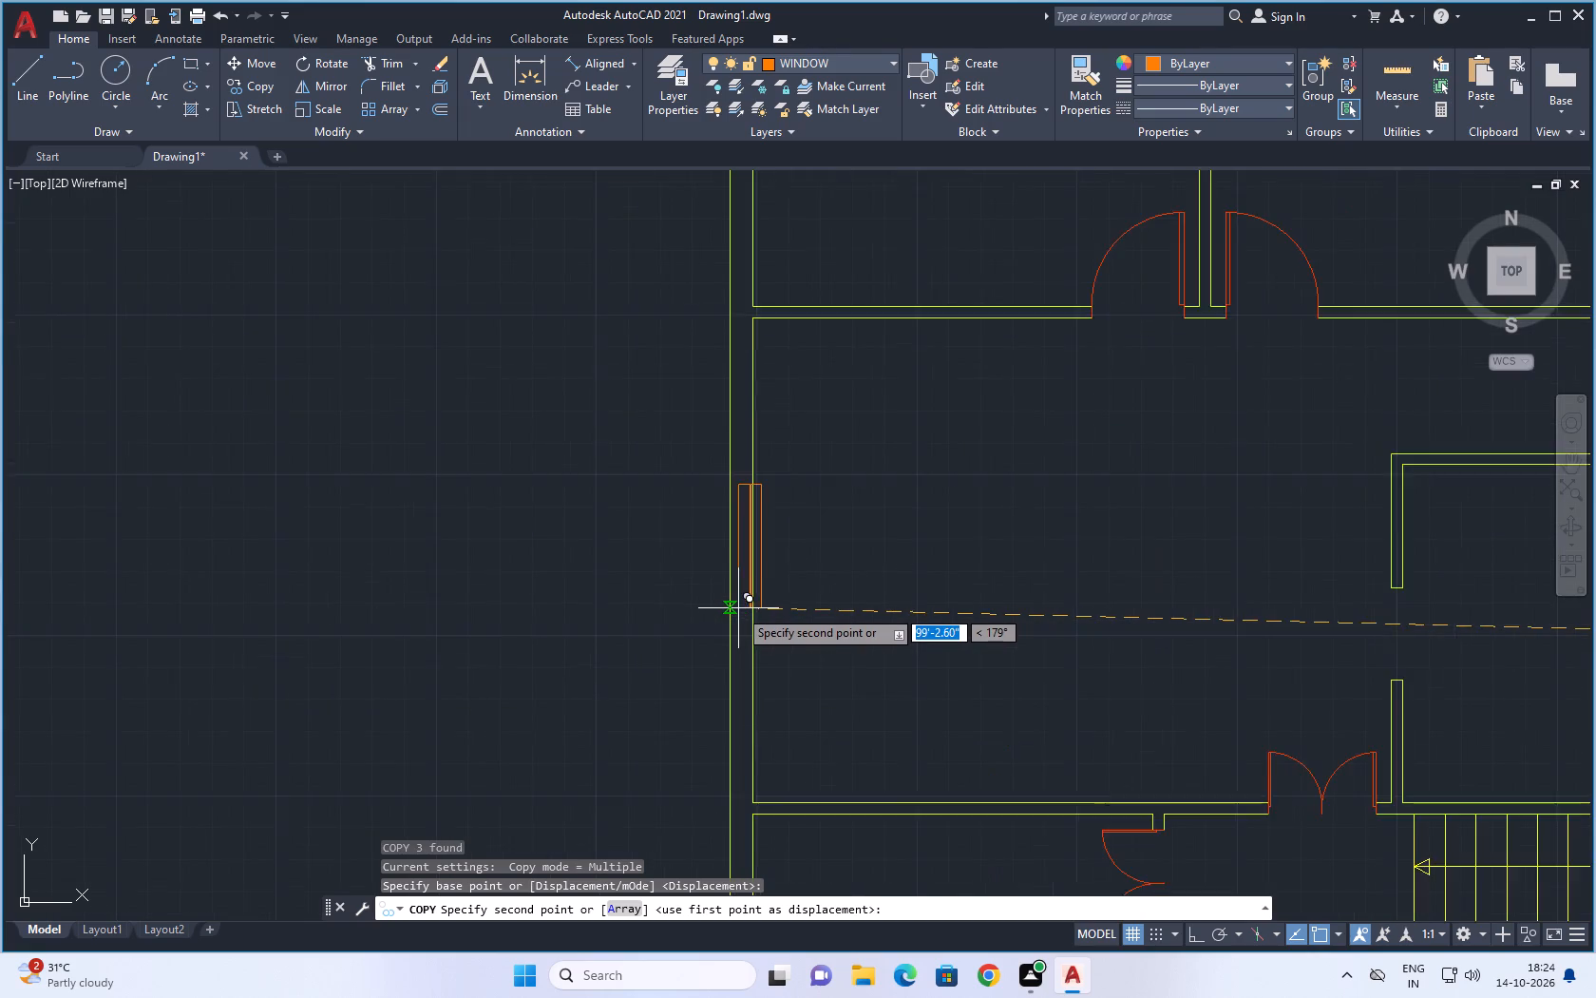
pyautogui.scroll(1, 738, 608)
pyautogui.click(721, 636)
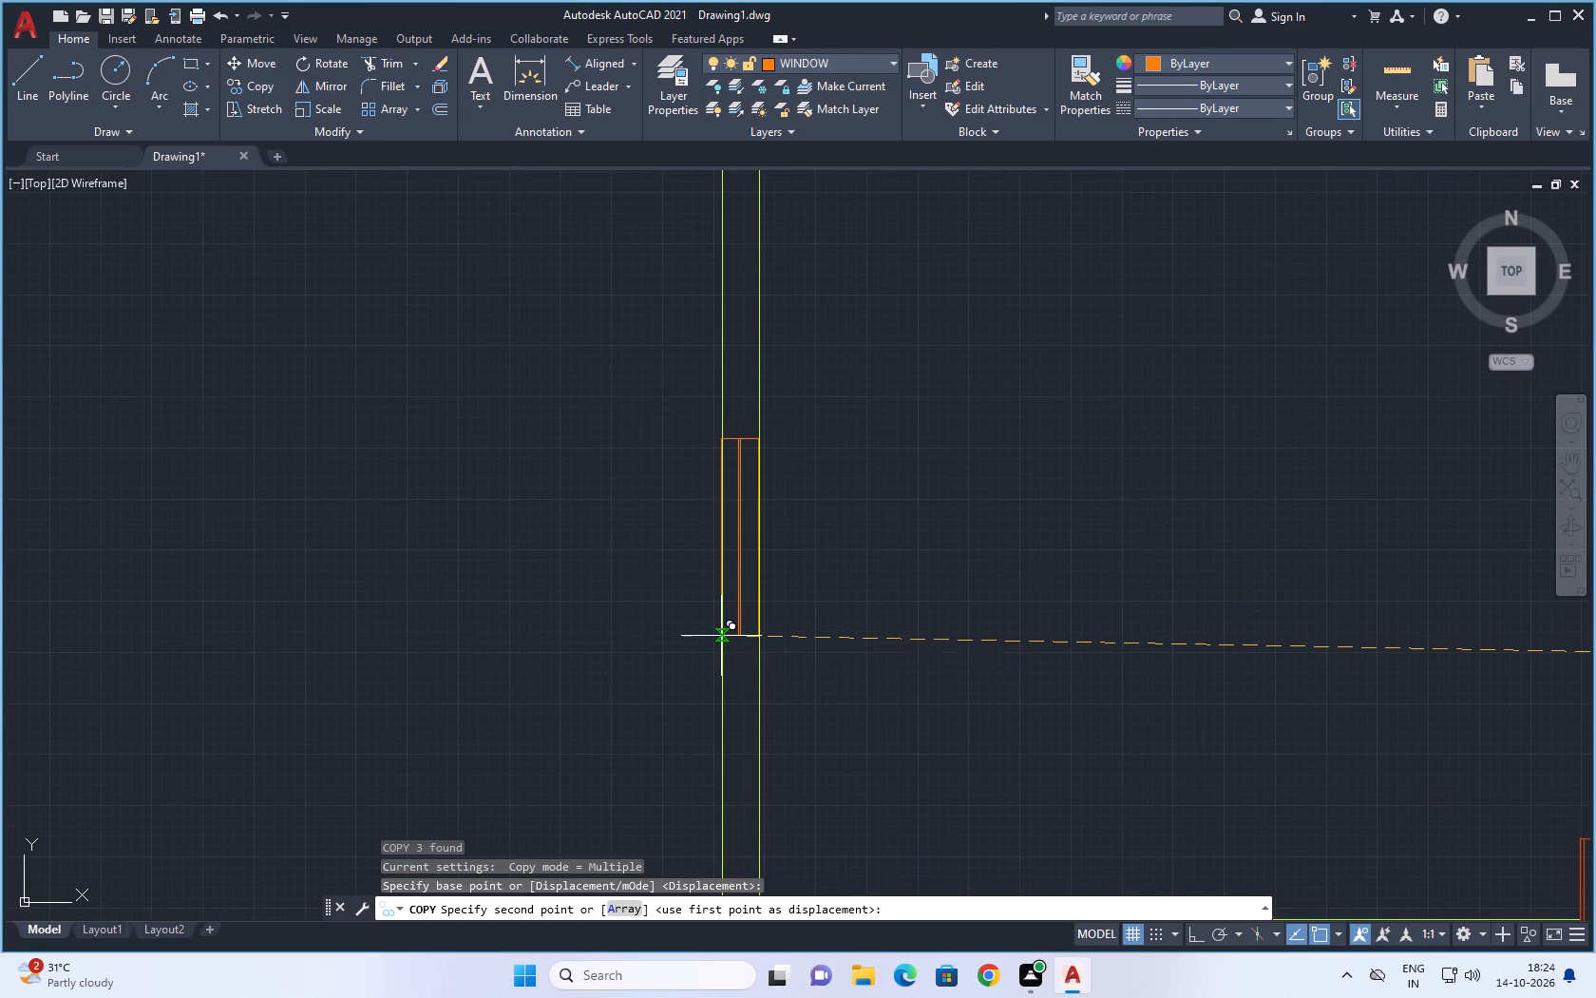
# Place another window copy in the left exterior wall at the lower room, west of the staircase.
pyautogui.scroll(-4, 584, 717)
pyautogui.moveTo(560, 743); pyautogui.dragTo(546, 436, button='middle')
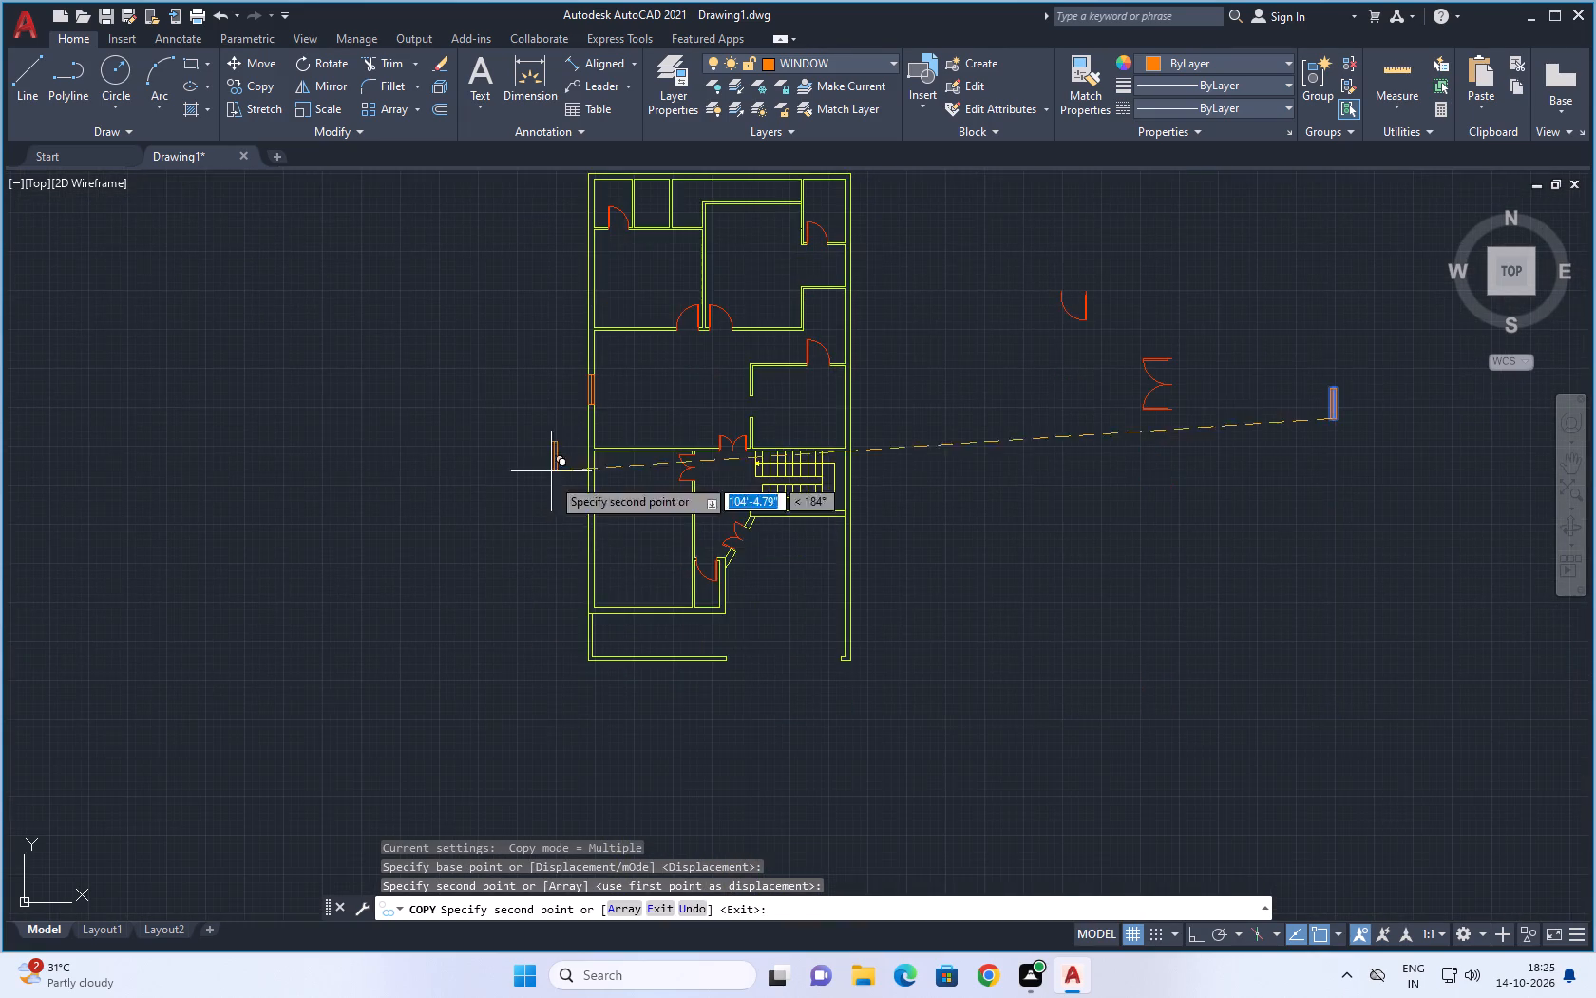
pyautogui.scroll(2, 562, 567)
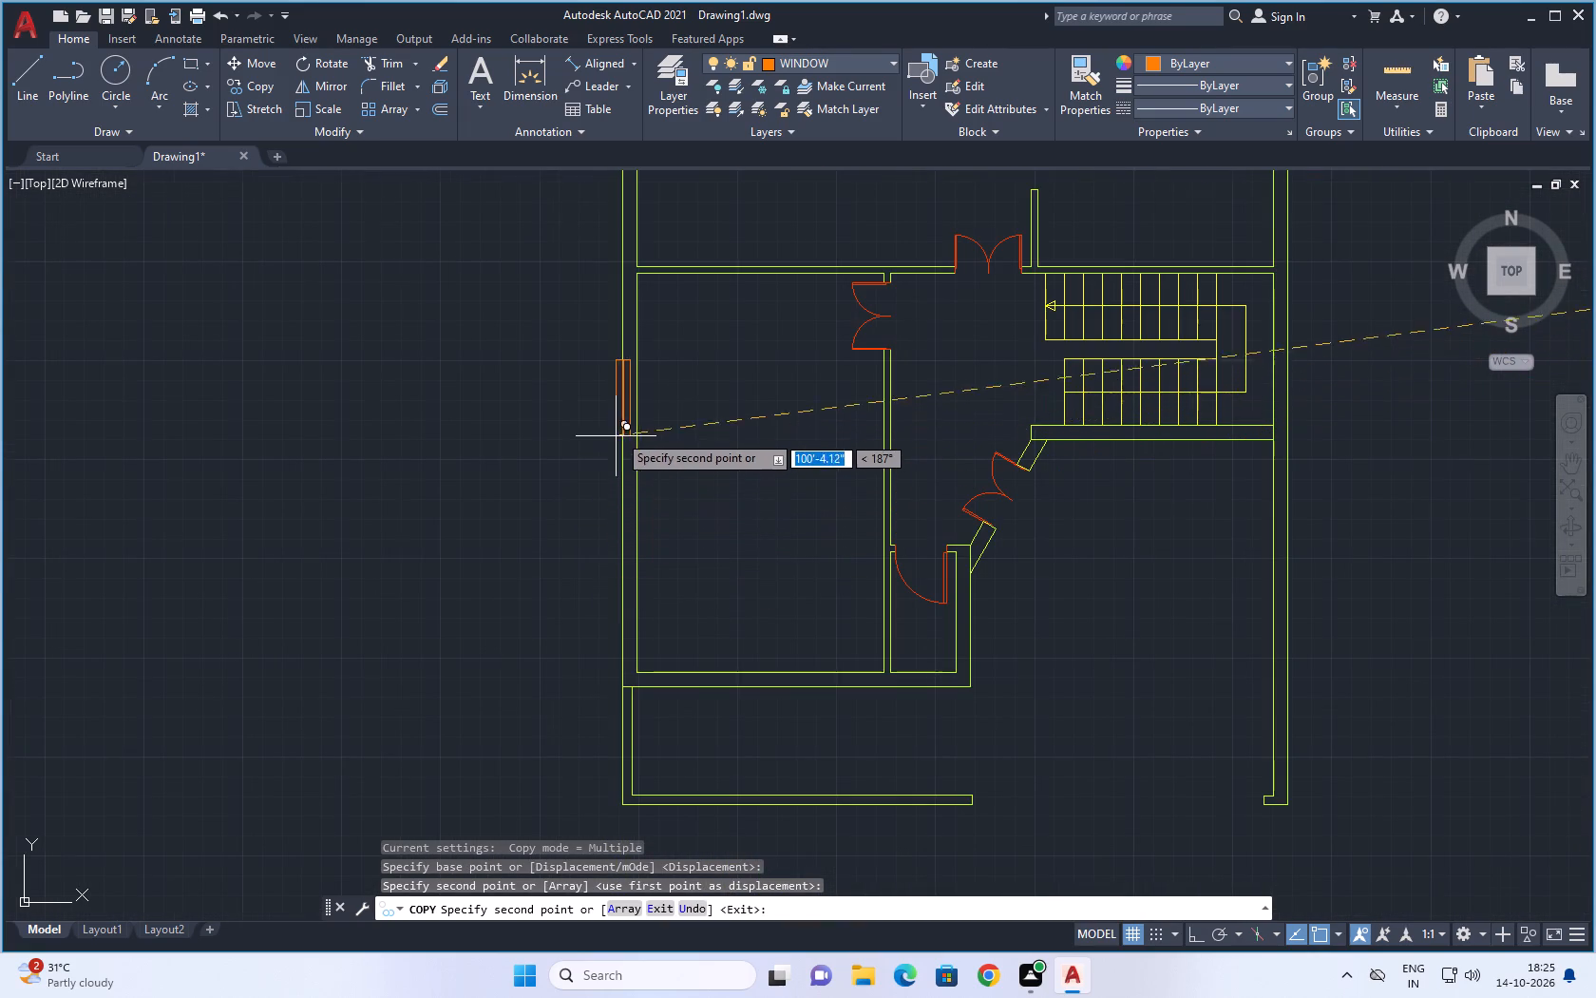
pyautogui.scroll(2, 618, 431)
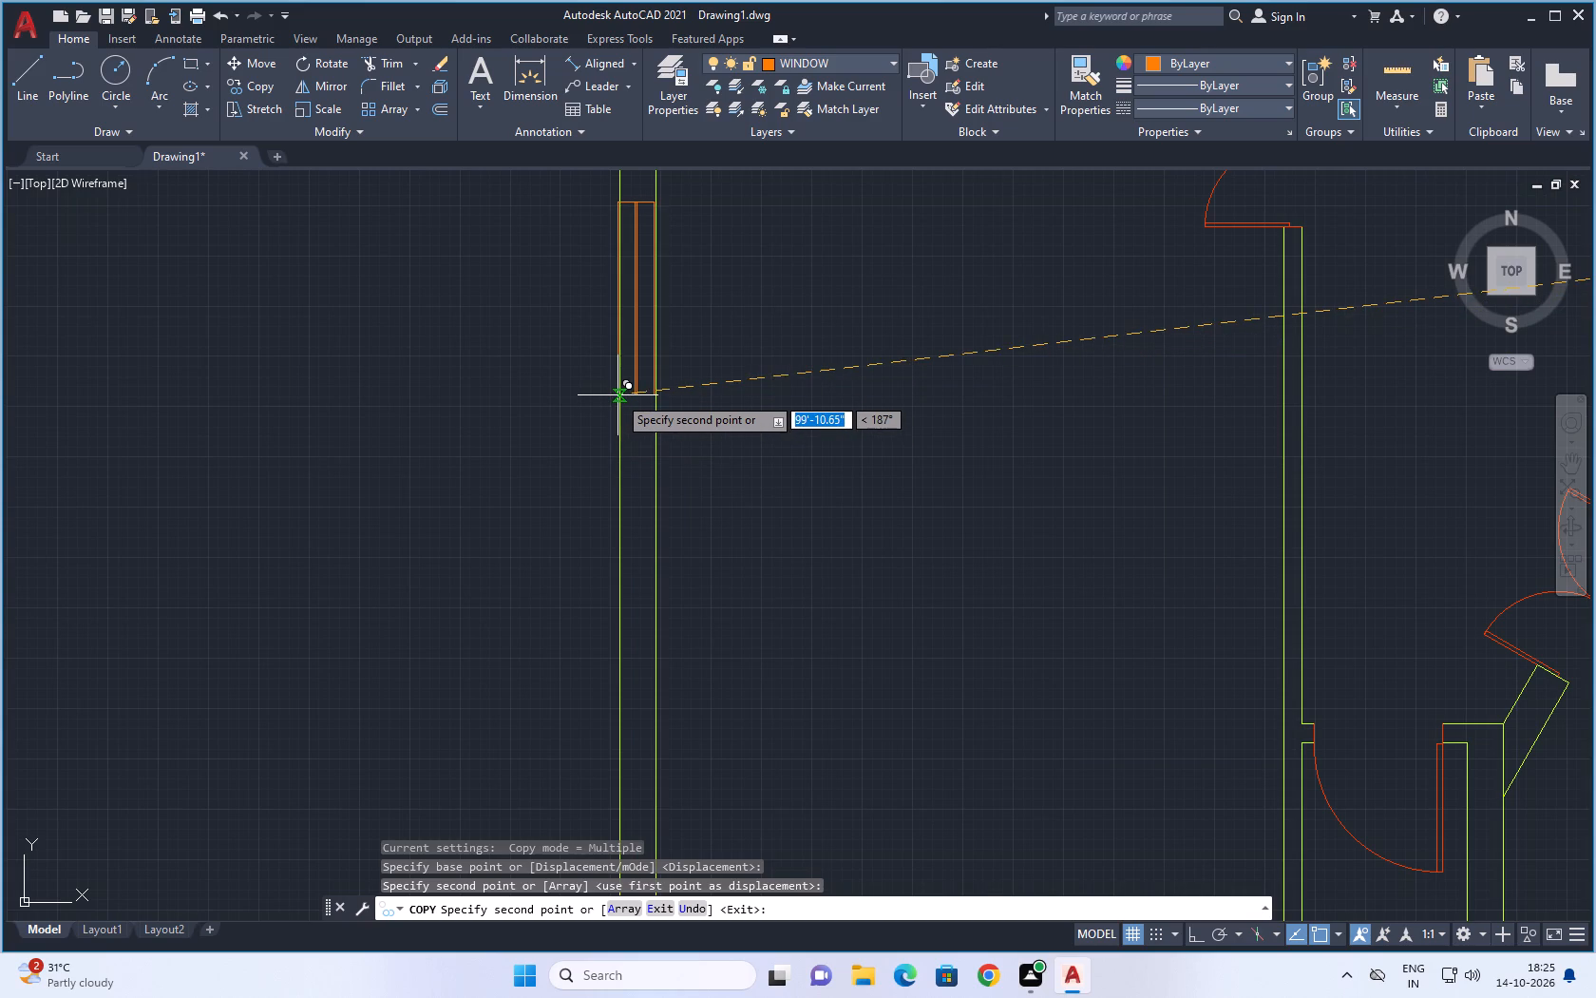
pyautogui.click(619, 399)
# Place a window copy in the right exterior wall at the room directly above the staircase.
pyautogui.scroll(-1, 606, 748)
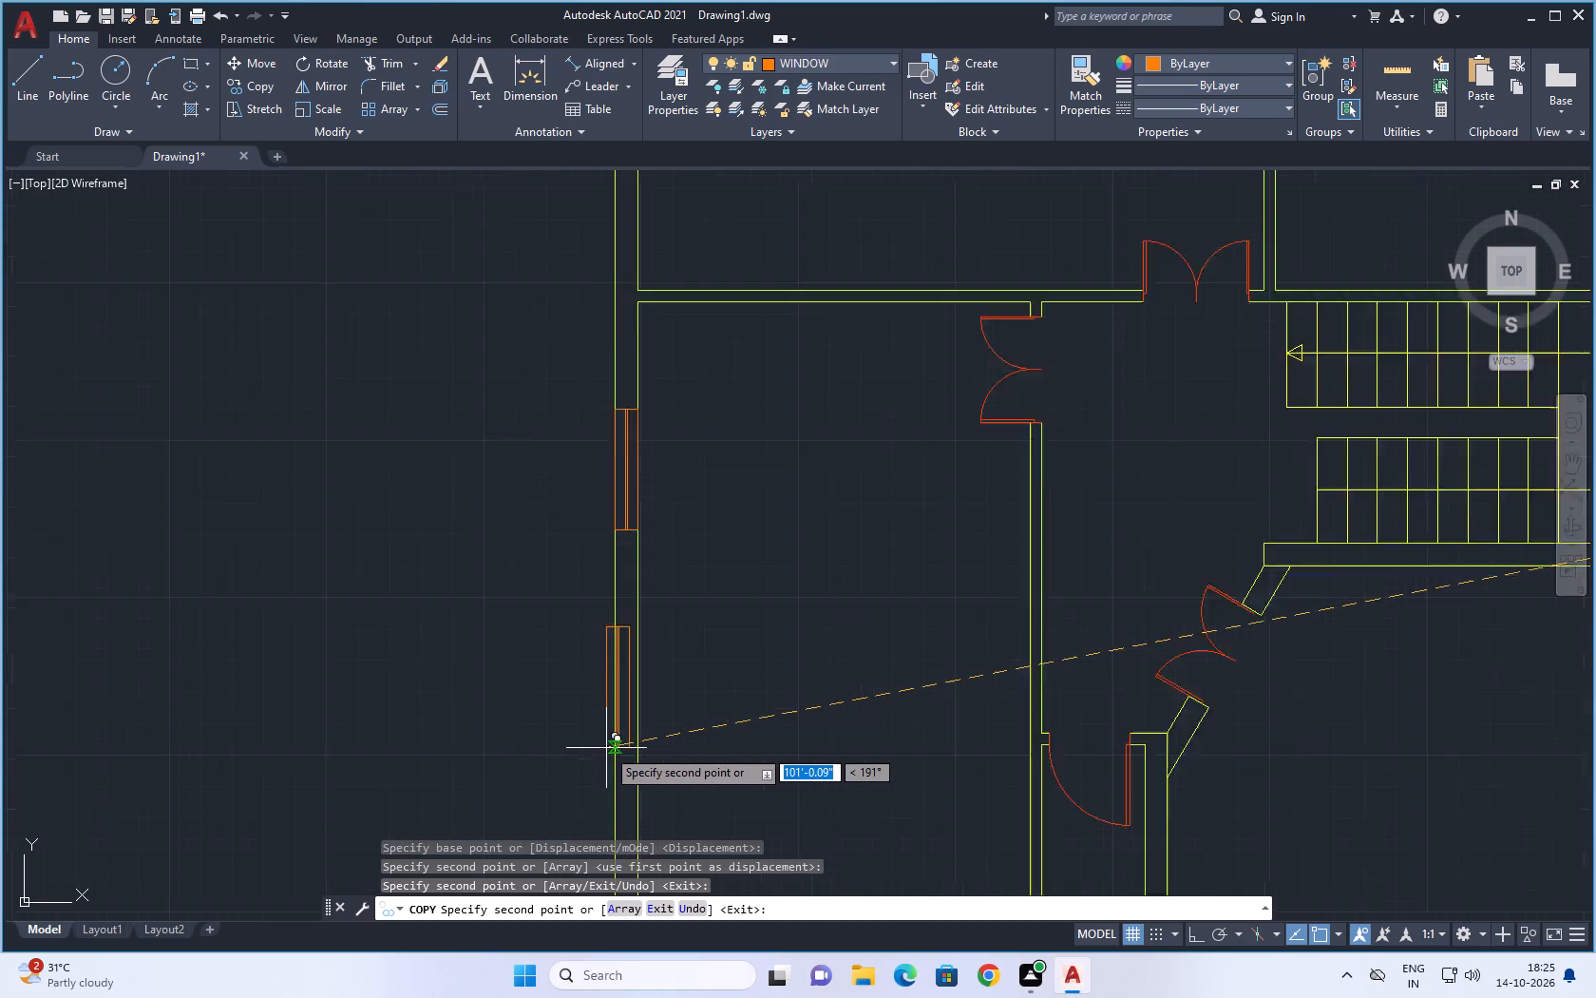
pyautogui.scroll(-1, 606, 748)
pyautogui.moveTo(594, 743); pyautogui.dragTo(542, 444, button='middle')
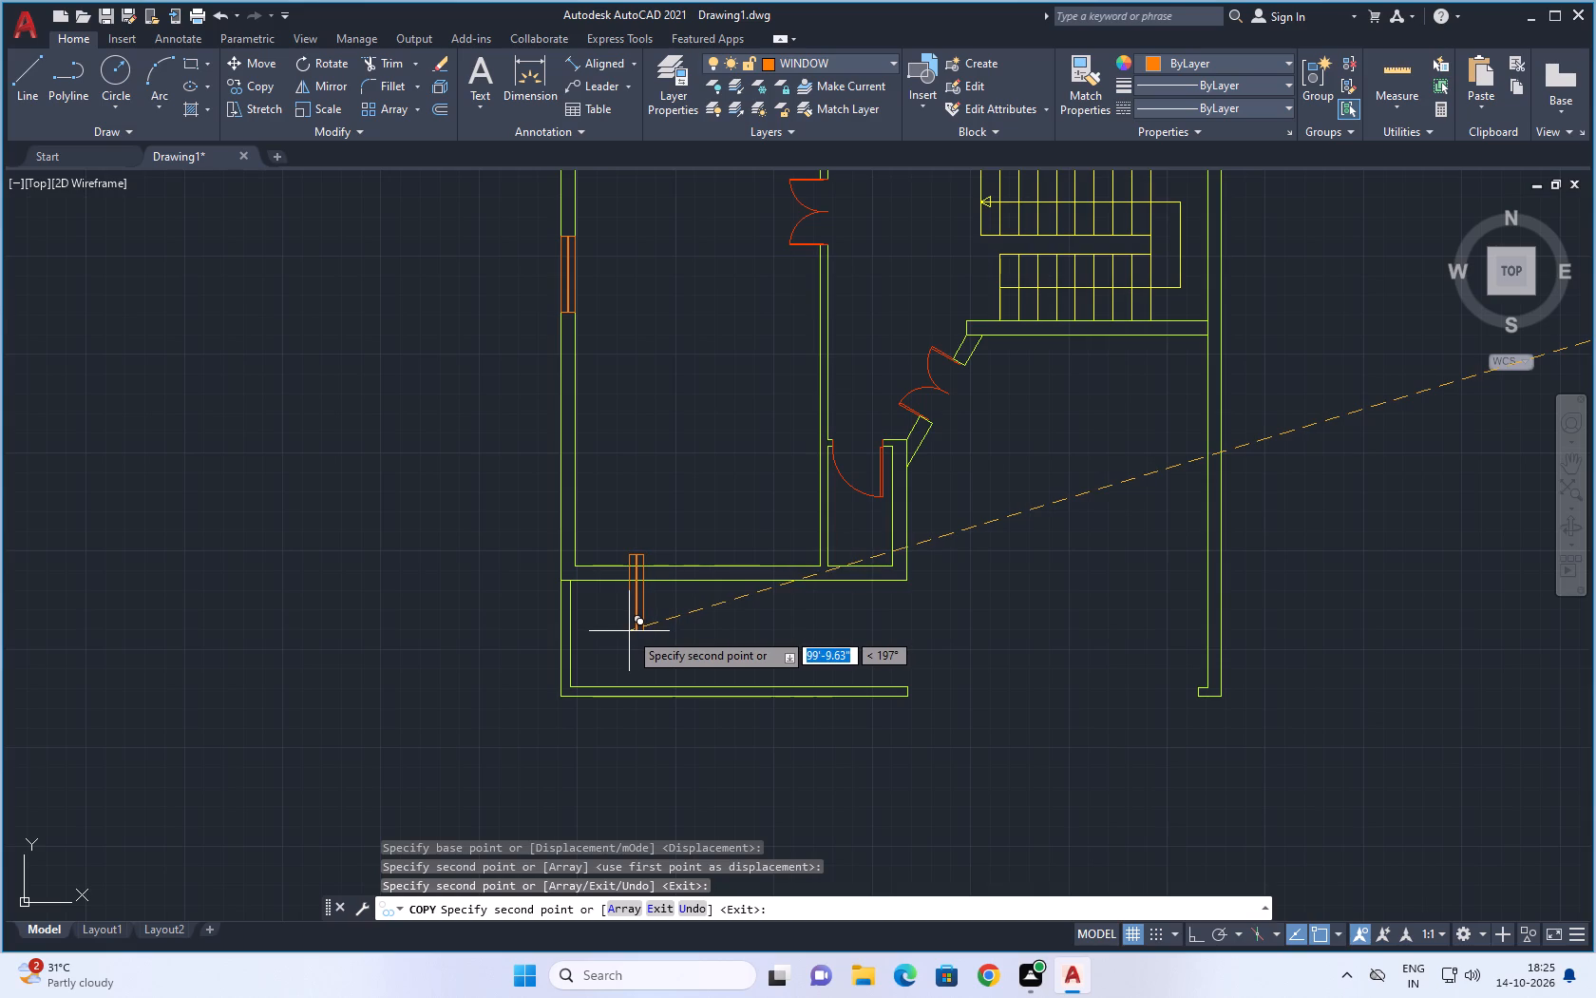
pyautogui.scroll(1, 624, 646)
pyautogui.scroll(-1, 669, 643)
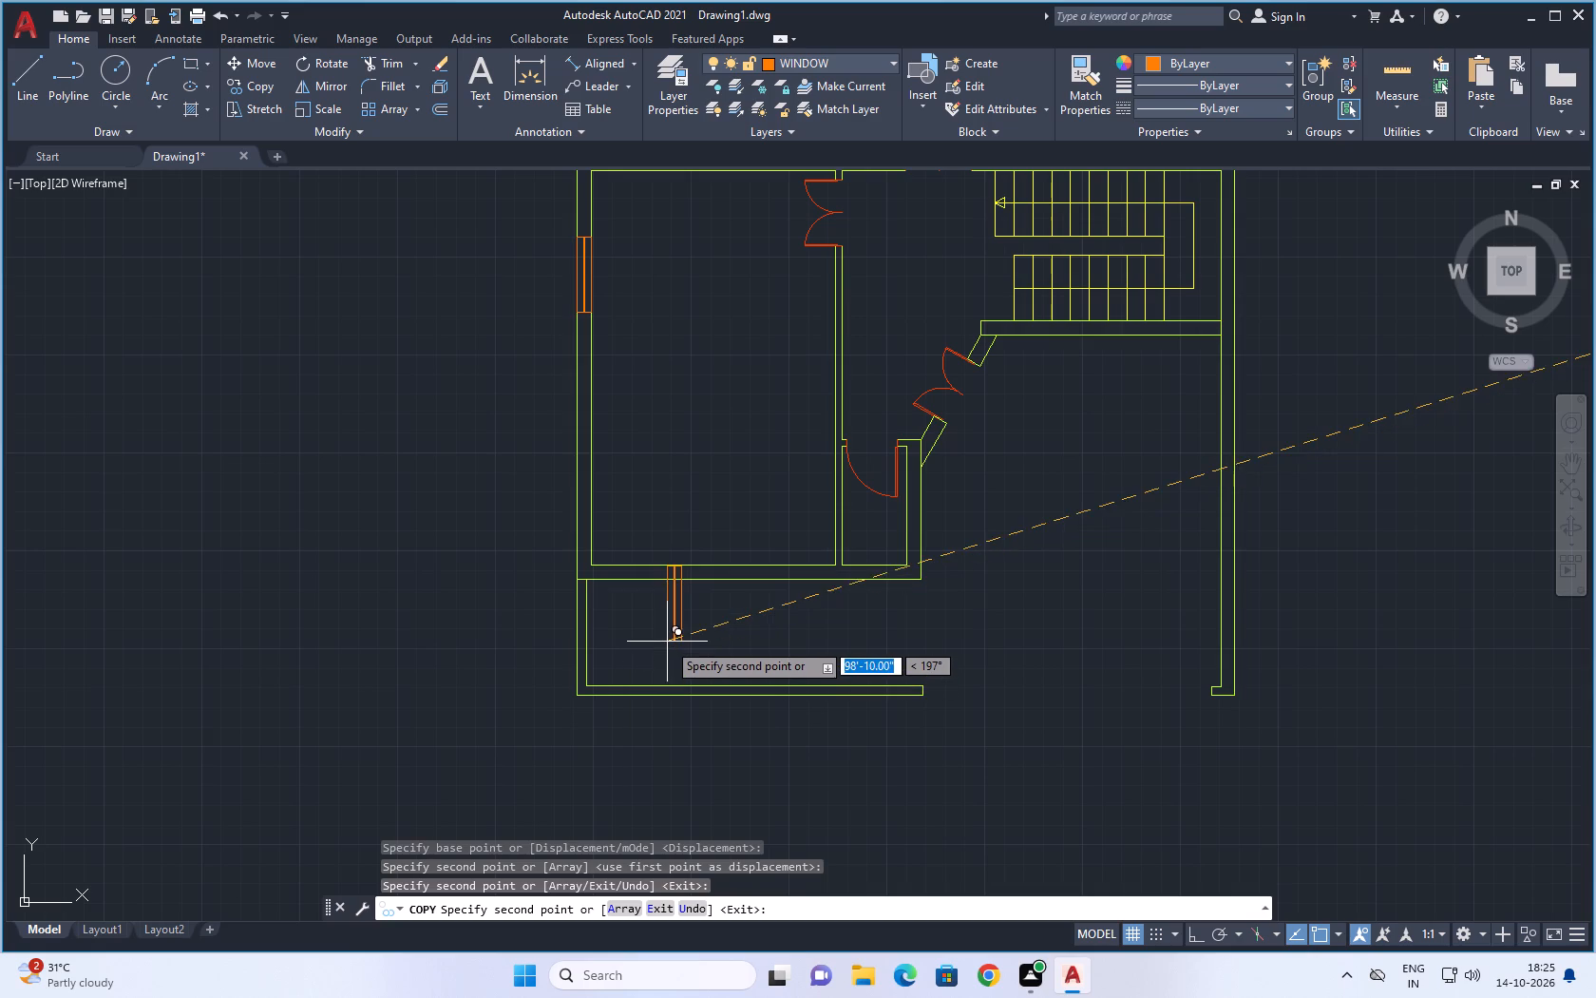
pyautogui.scroll(1, 667, 642)
pyautogui.scroll(-2, 674, 645)
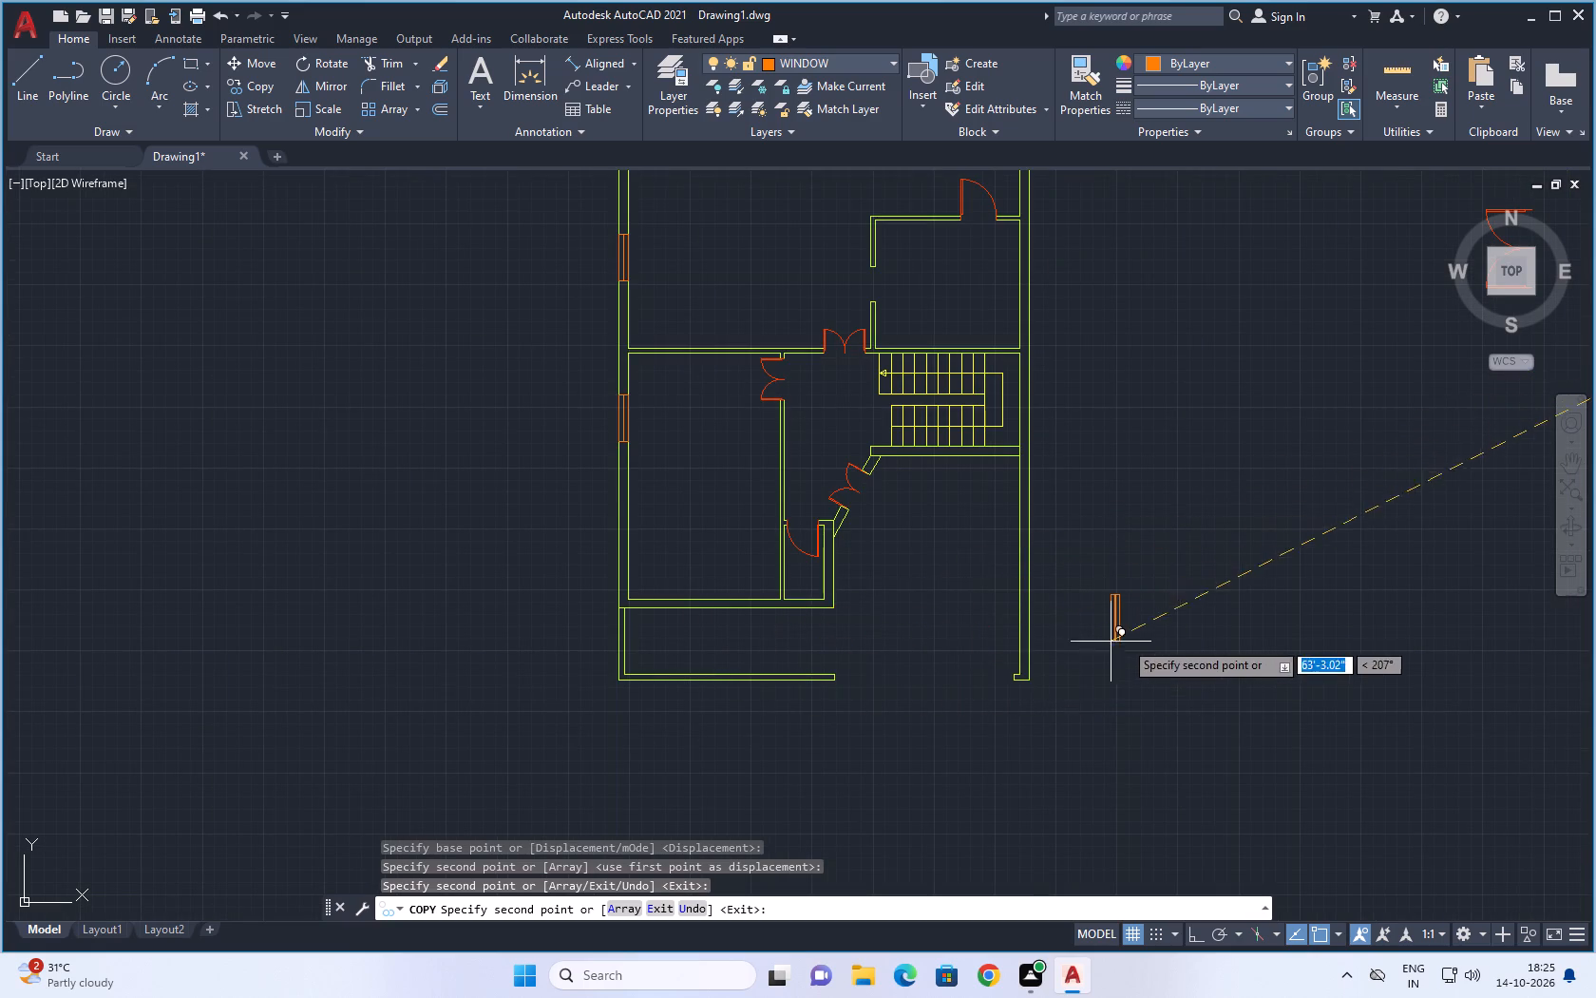
pyautogui.moveTo(1167, 621); pyautogui.dragTo(991, 826, button='middle')
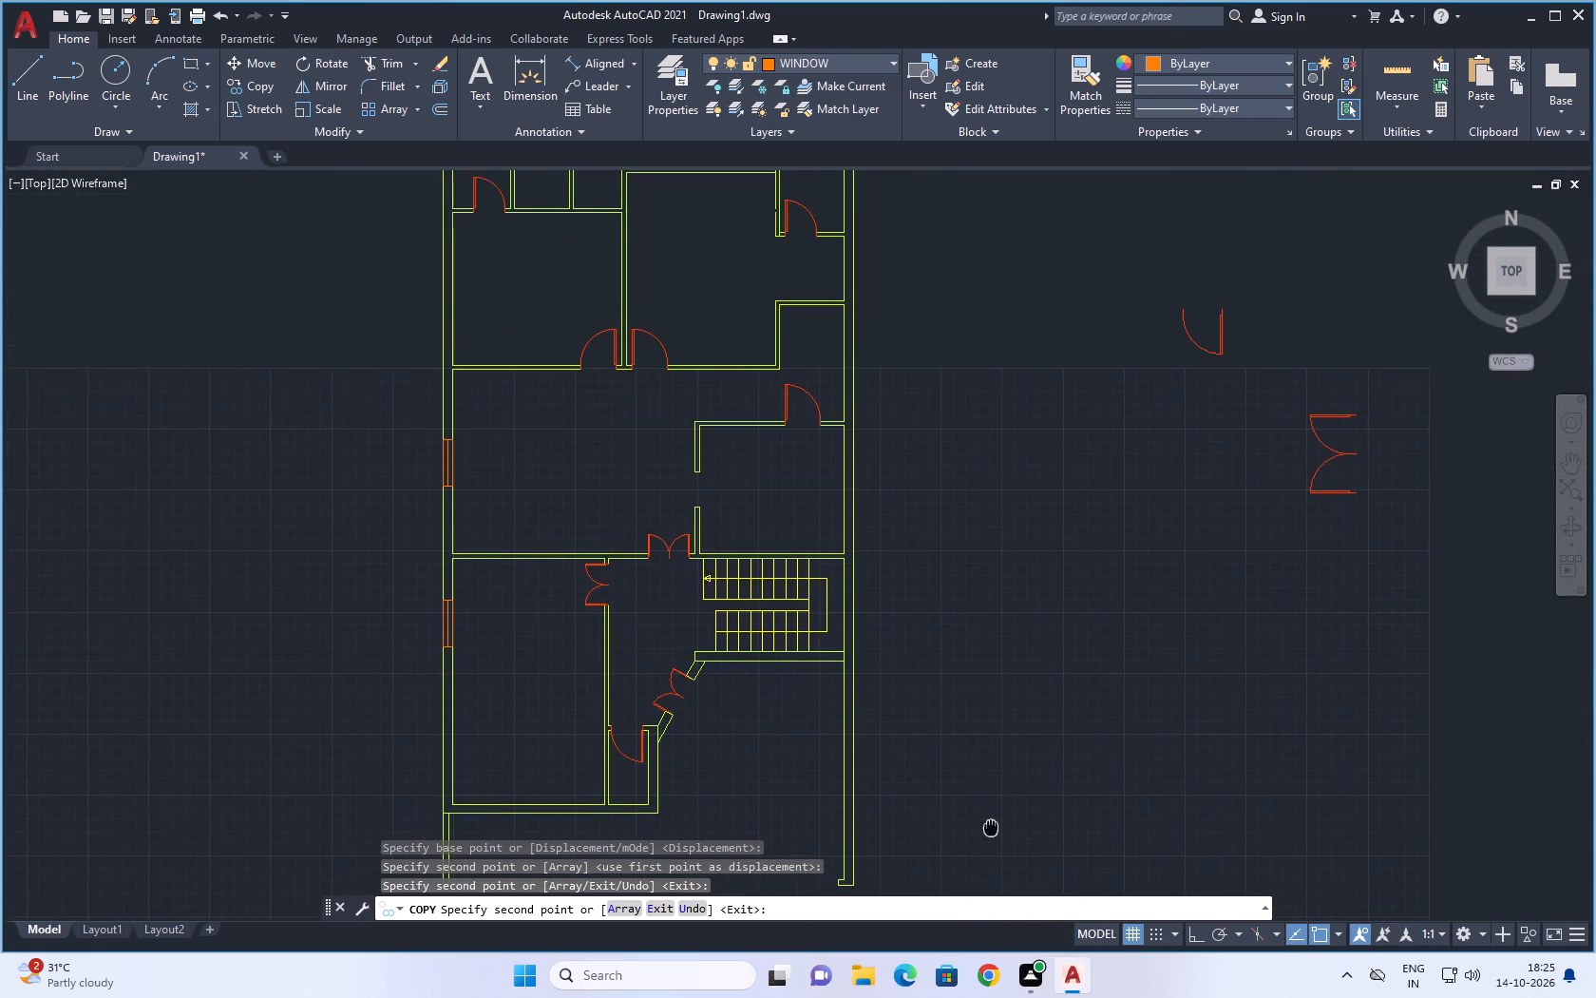
pyautogui.moveTo(991, 826); pyautogui.dragTo(991, 830, button='middle')
pyautogui.scroll(3, 847, 530)
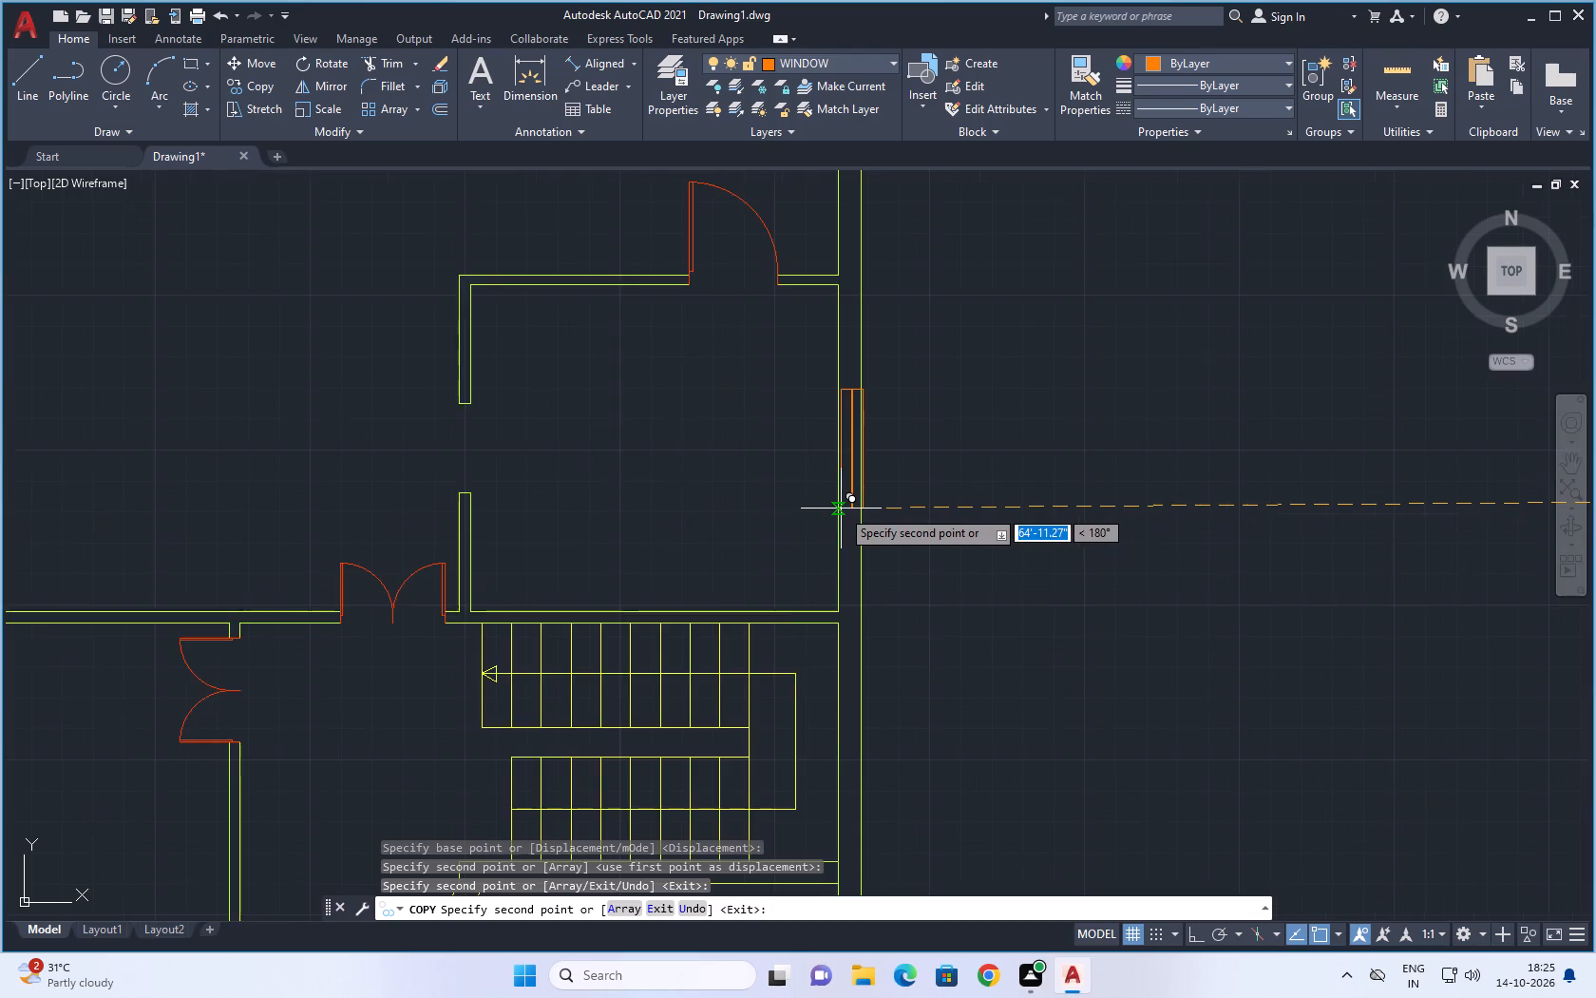
pyautogui.scroll(-2, 884, 558)
pyautogui.scroll(-2, 961, 651)
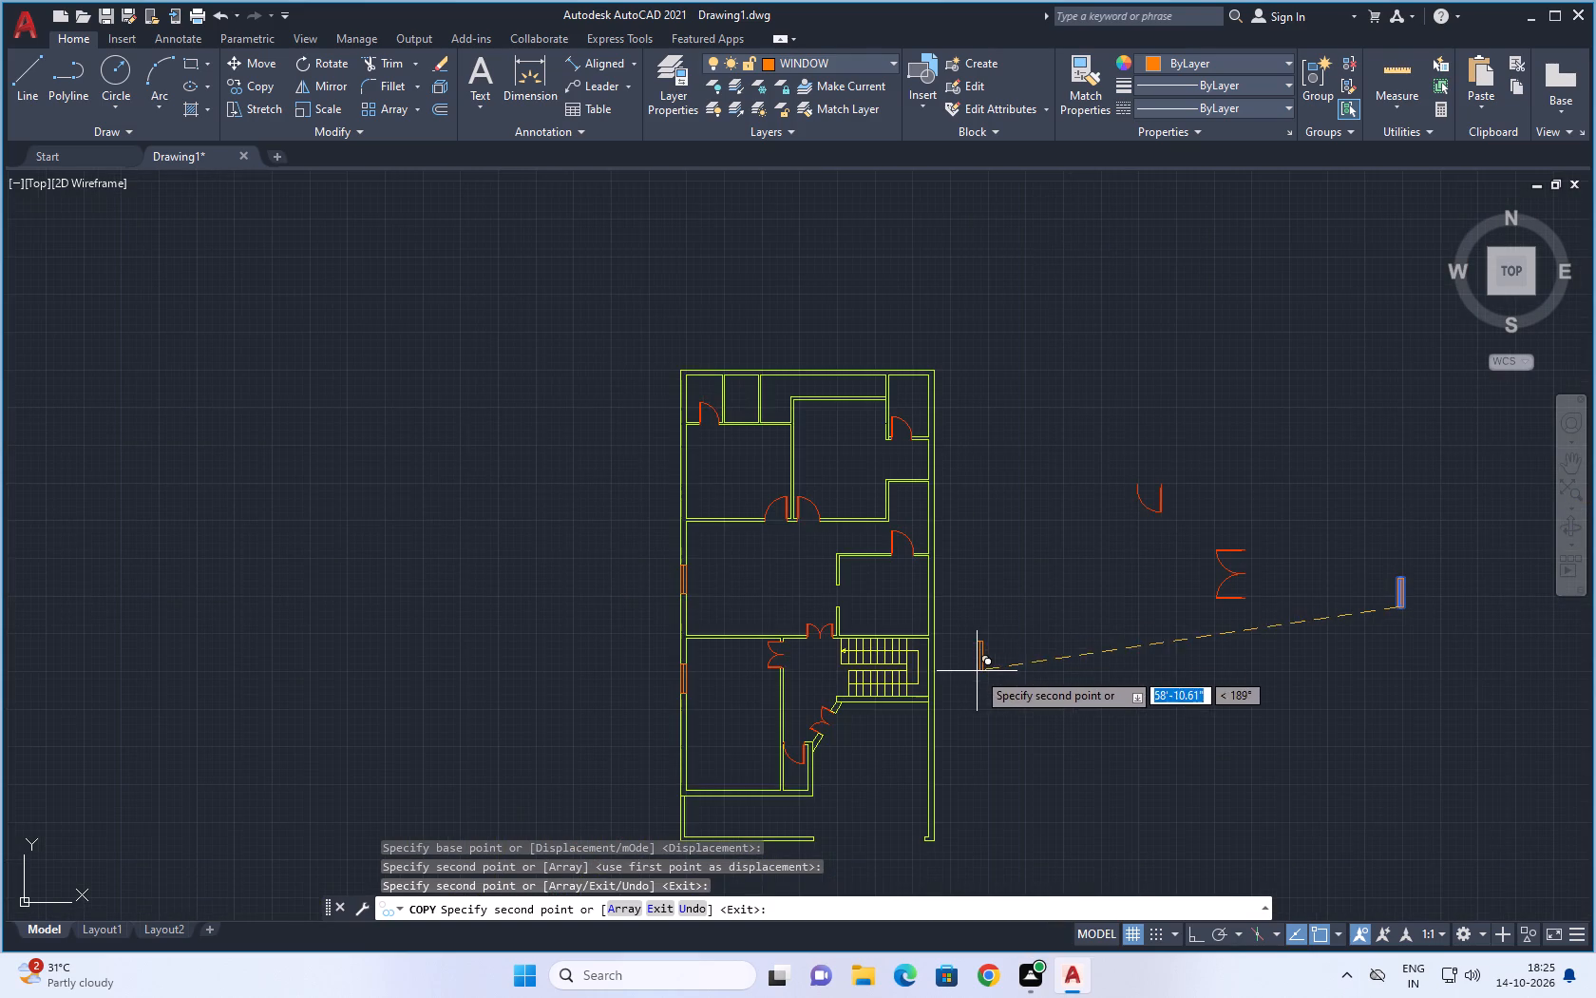
pyautogui.moveTo(969, 663); pyautogui.dragTo(740, 684, button='middle')
pyautogui.scroll(3, 723, 666)
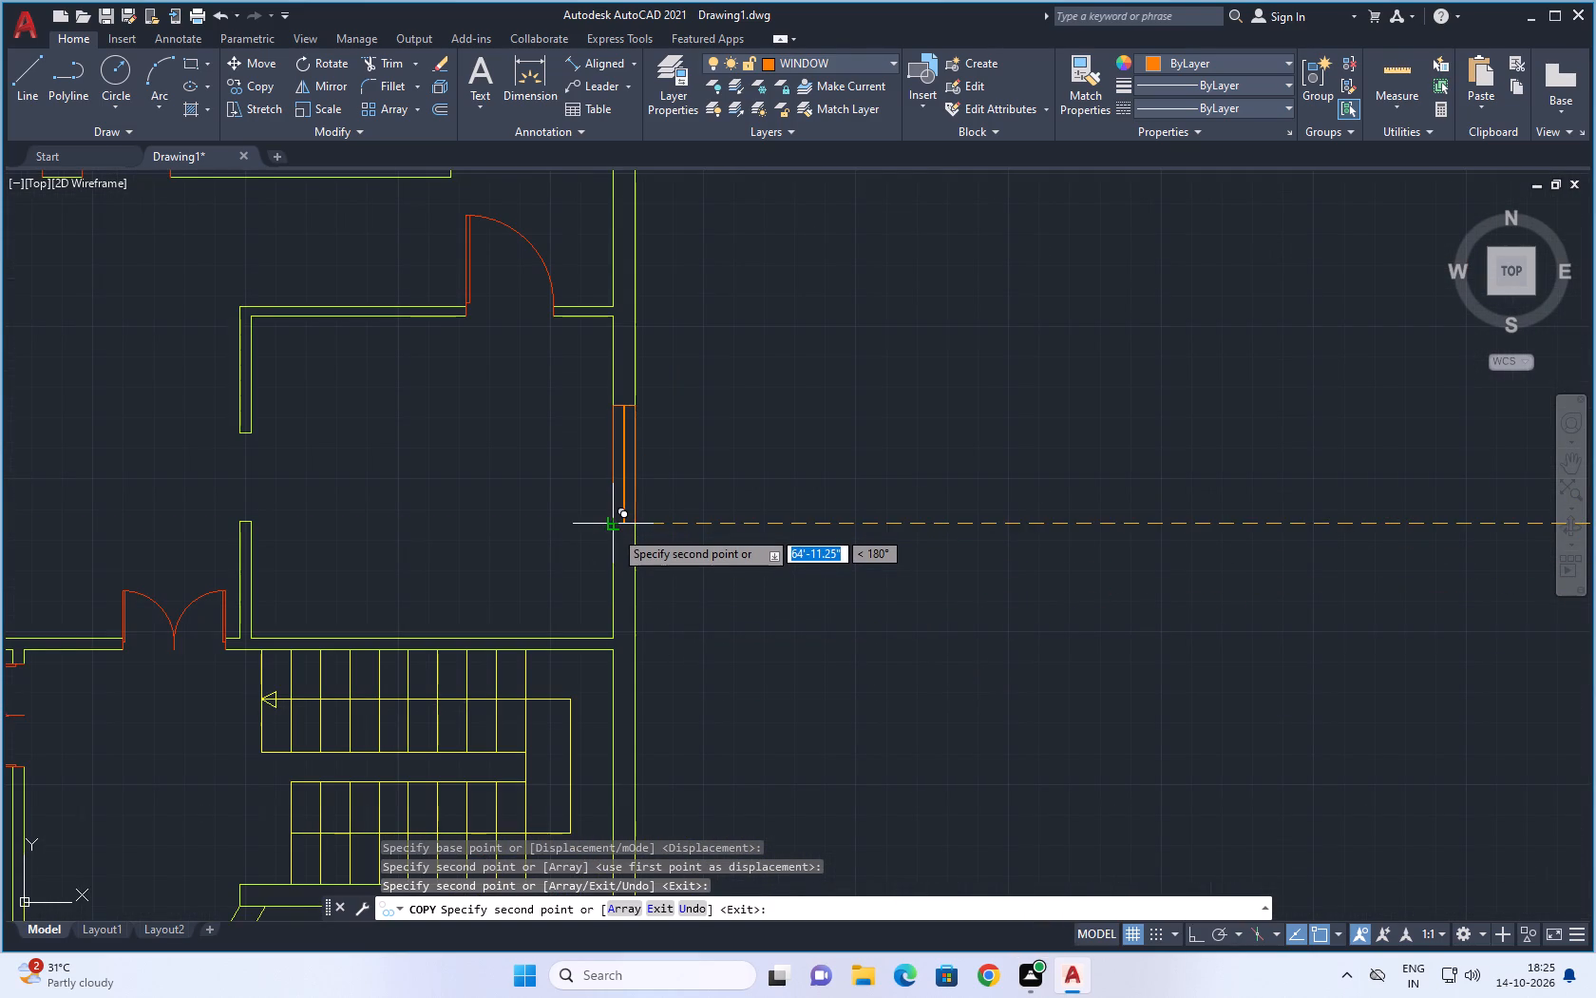
pyautogui.click(614, 529)
# Place a window copy in the left exterior wall at the upper-left room and finish copying.
pyautogui.scroll(-3, 743, 572)
pyautogui.moveTo(798, 519); pyautogui.dragTo(777, 598, button='middle')
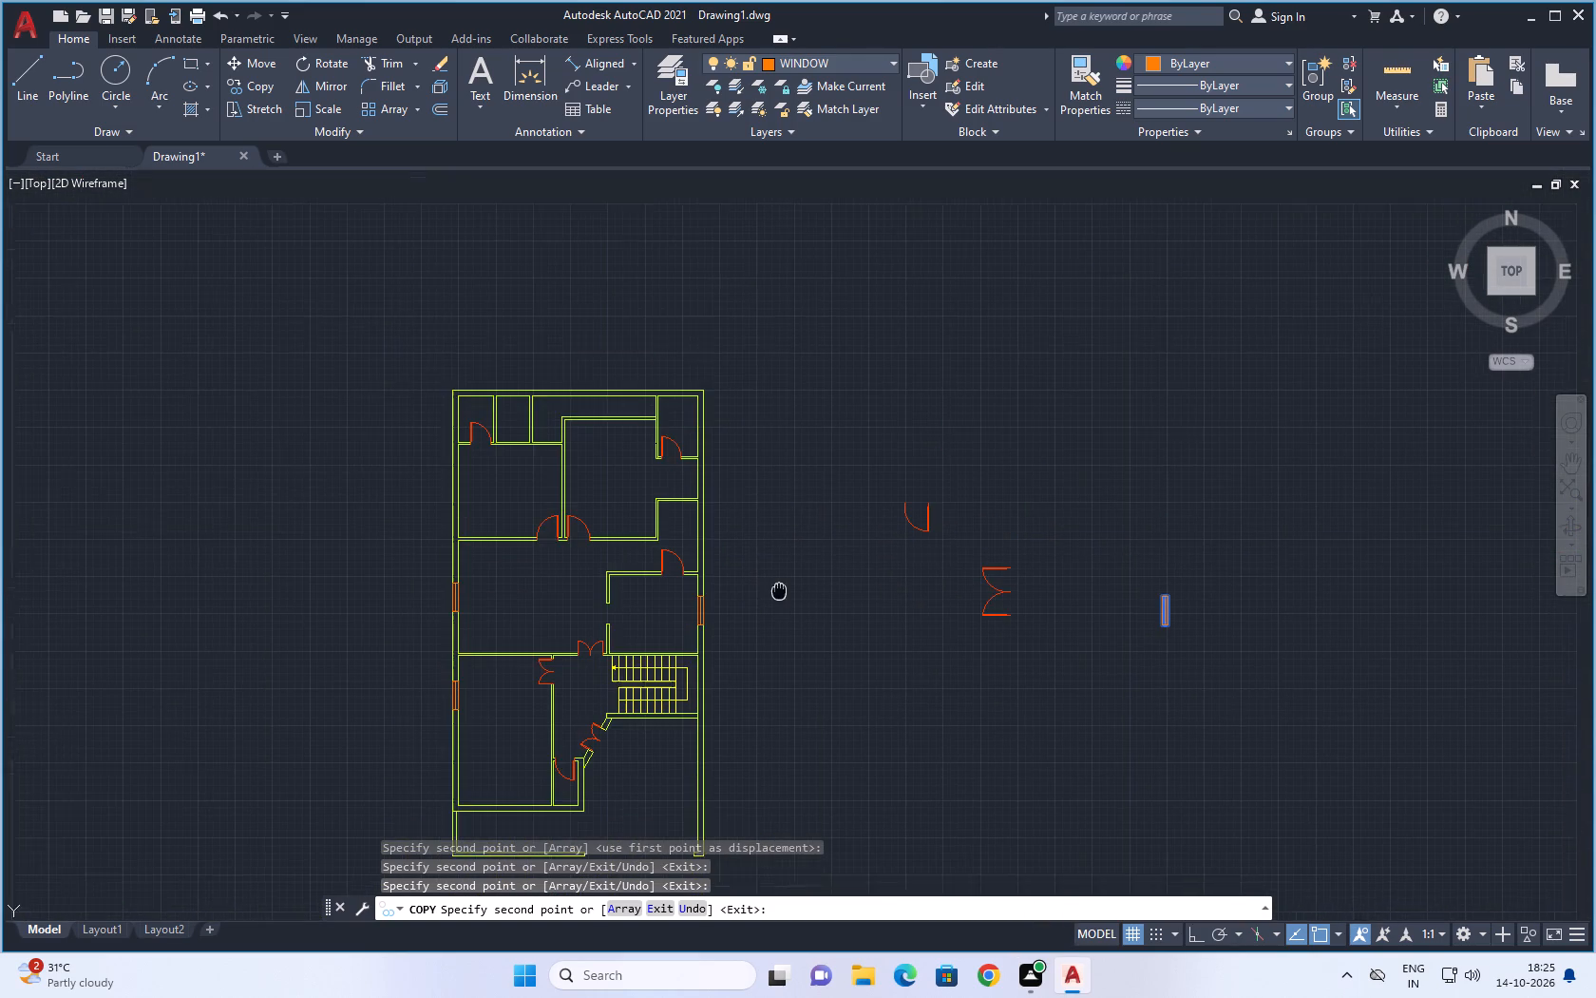
pyautogui.moveTo(777, 598); pyautogui.dragTo(768, 658, button='middle')
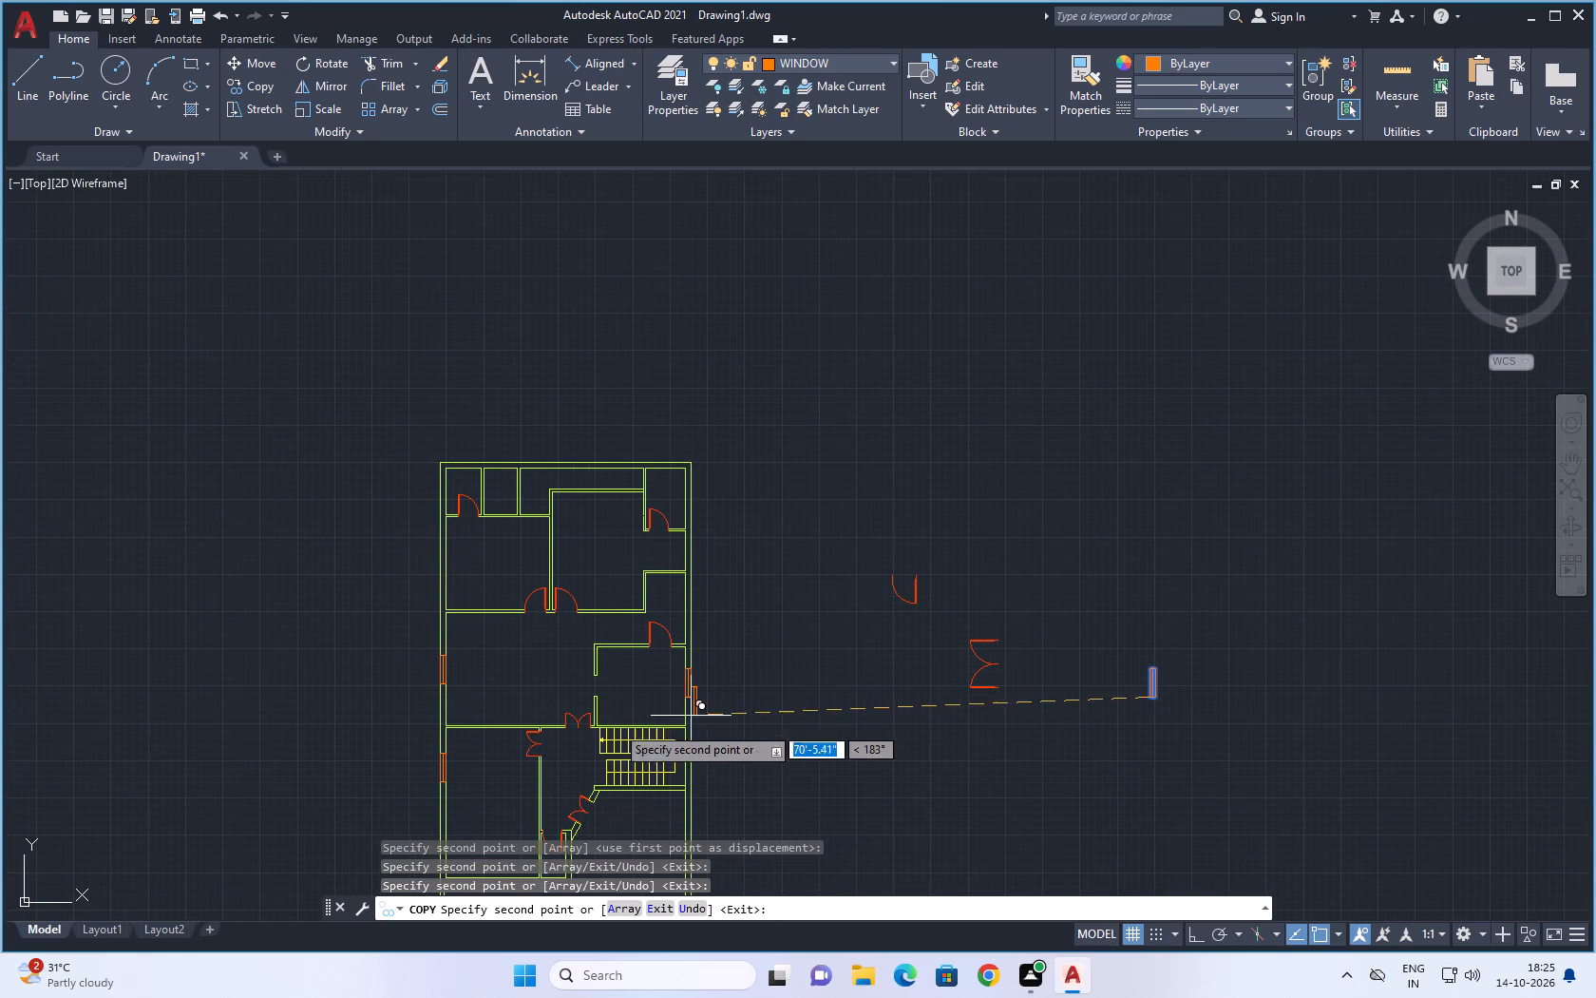
pyautogui.scroll(4, 438, 594)
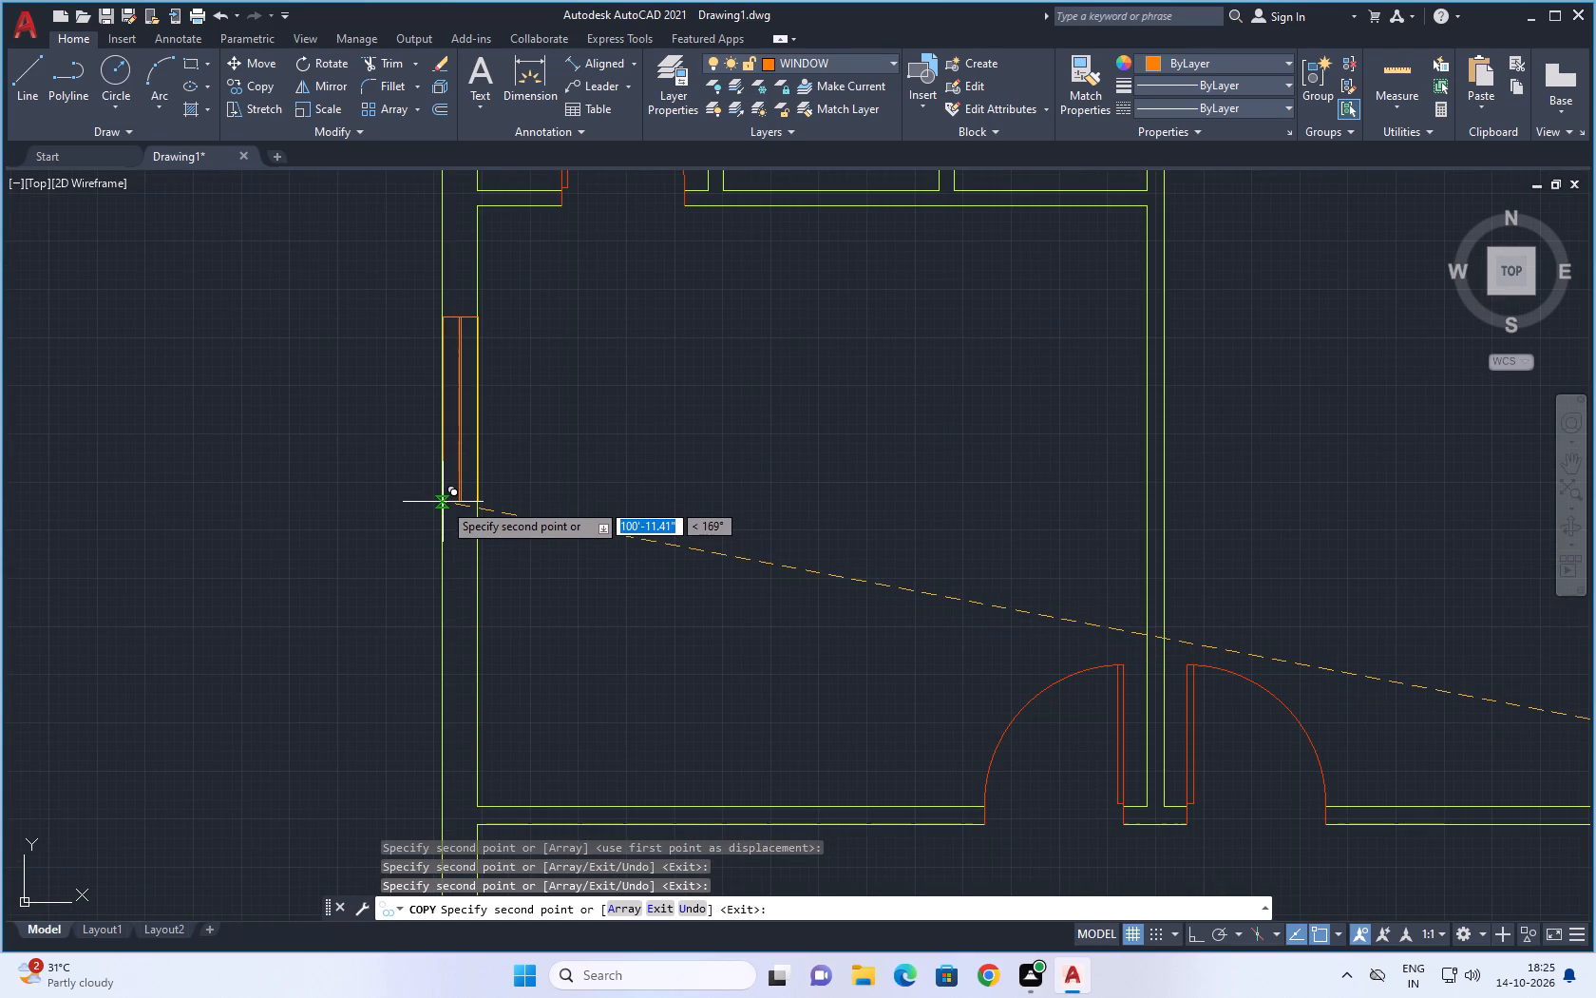
pyautogui.click(443, 502)
pyautogui.scroll(-5, 362, 596)
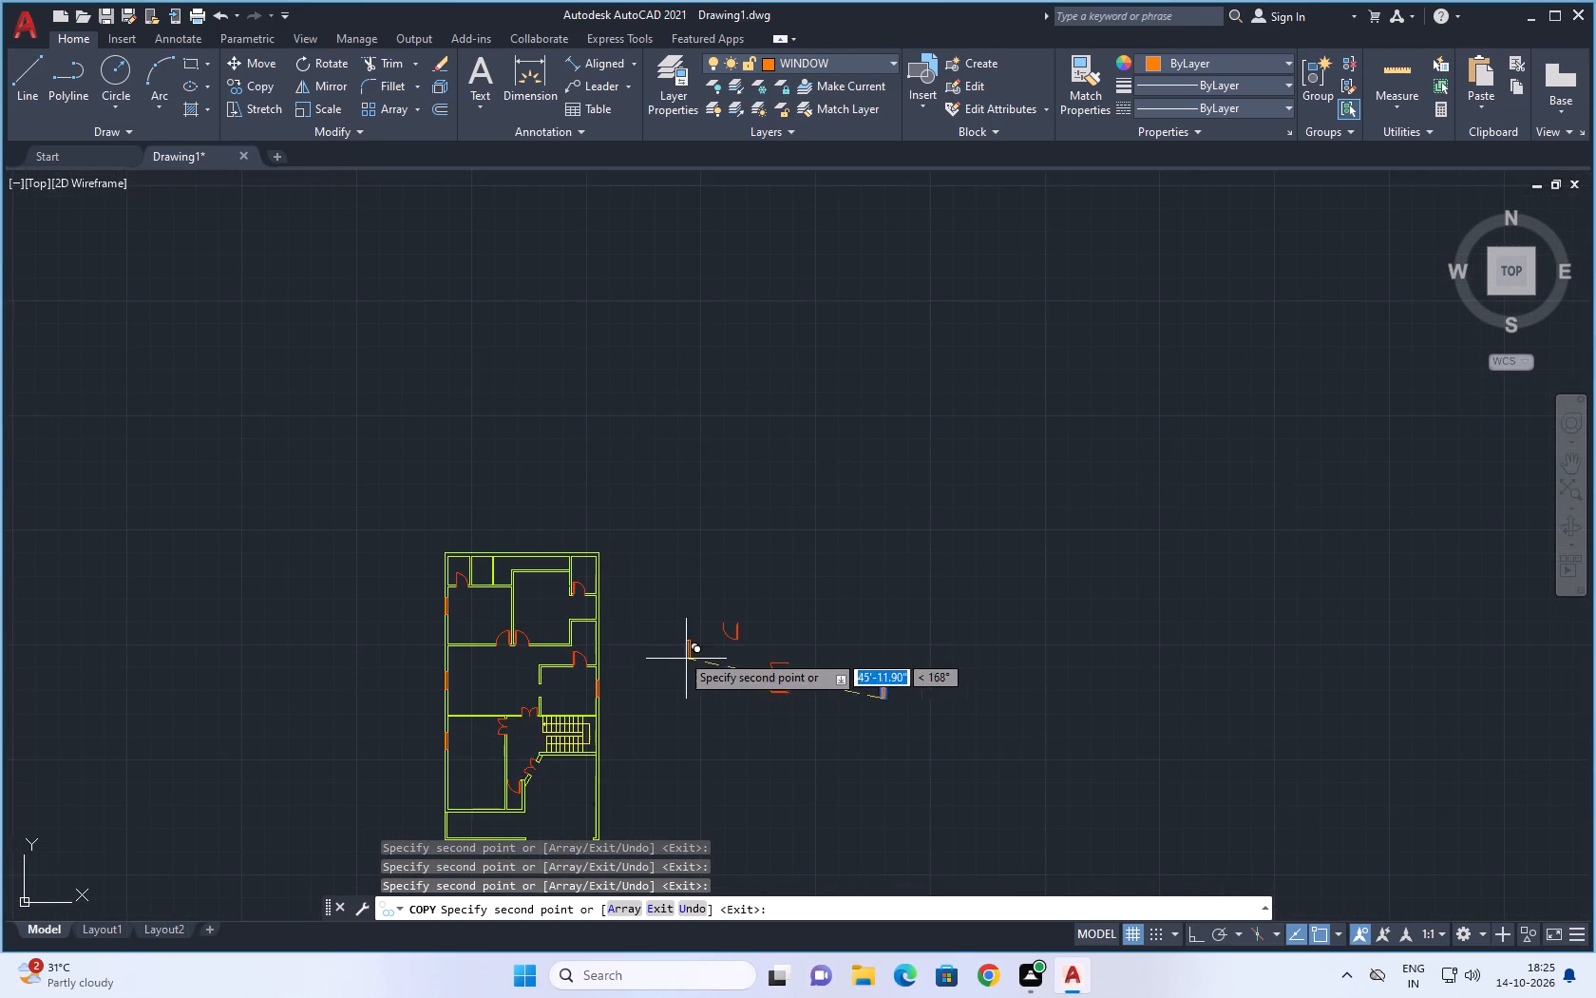
pyautogui.moveTo(675, 636); pyautogui.dragTo(679, 542, button='middle')
pyautogui.scroll(4, 573, 450)
pyautogui.scroll(-1, 705, 477)
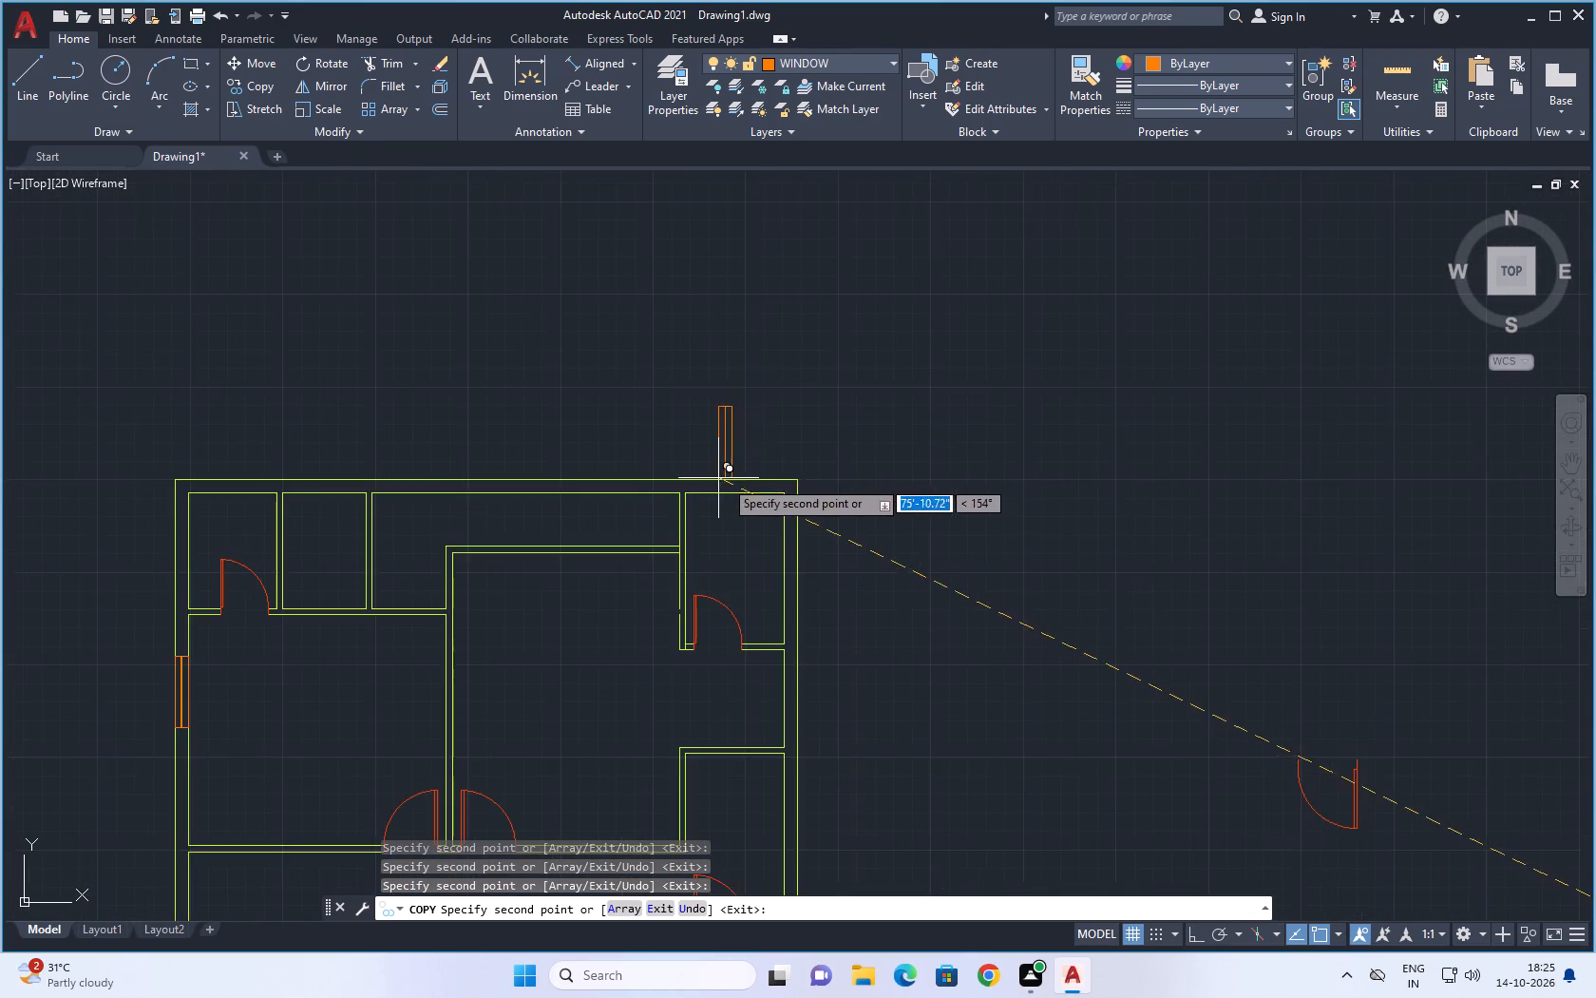
pyautogui.scroll(-2, 725, 479)
pyautogui.moveTo(879, 652); pyautogui.dragTo(845, 447, button='middle')
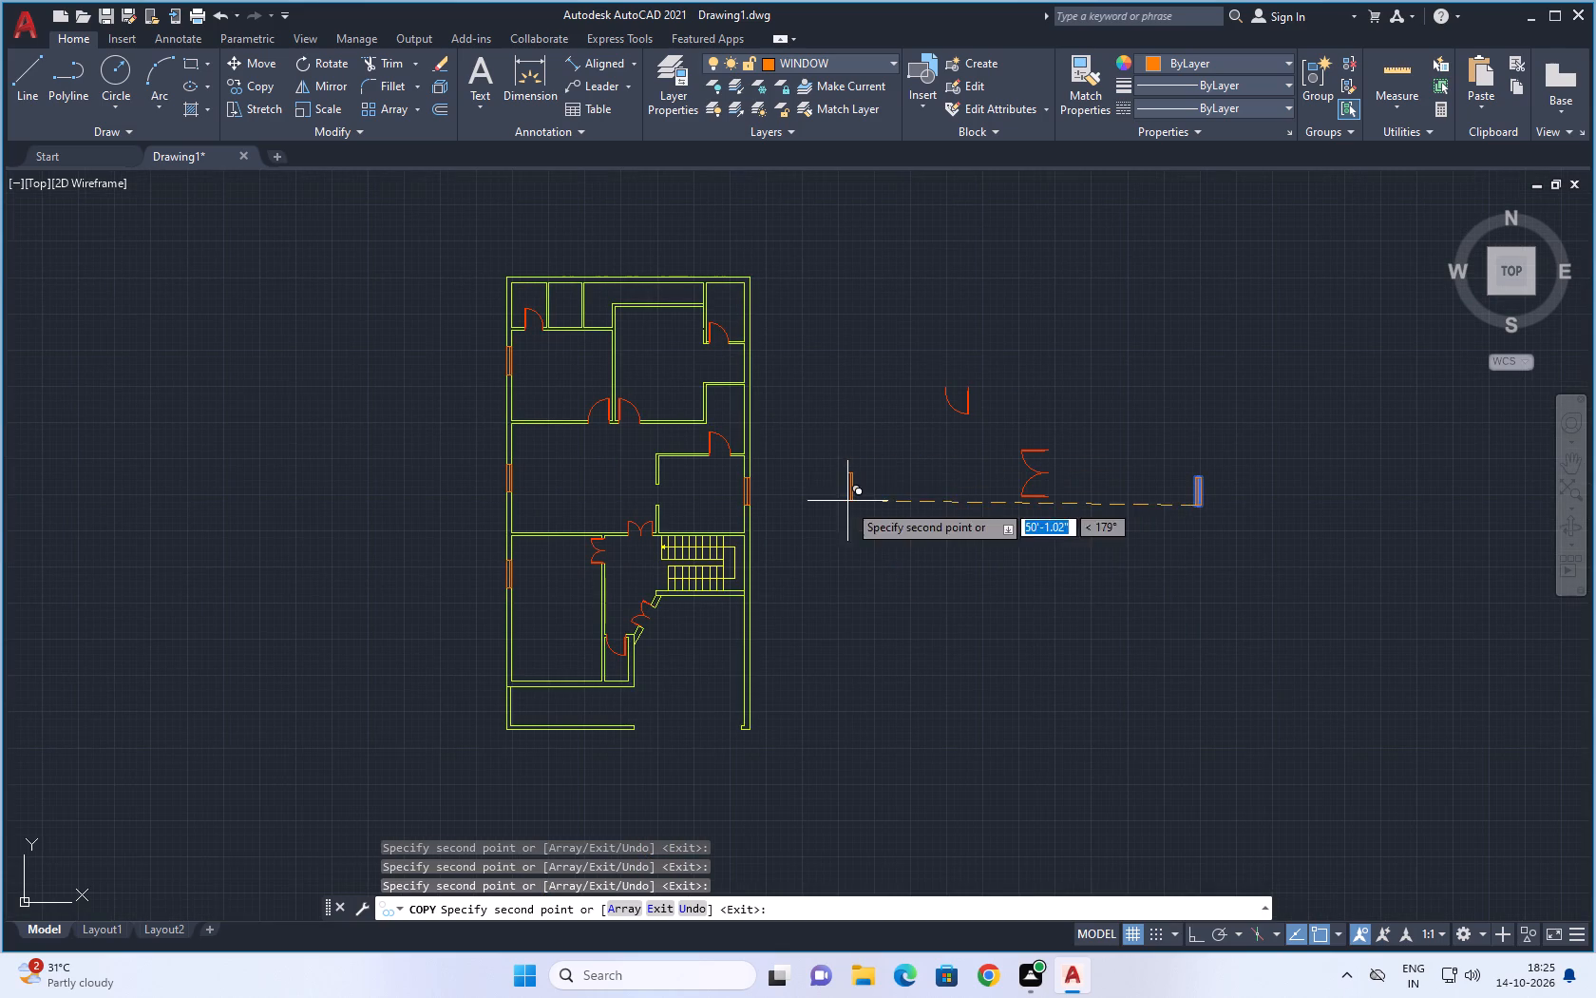
pyautogui.press('Escape')
pyautogui.press('Escape')
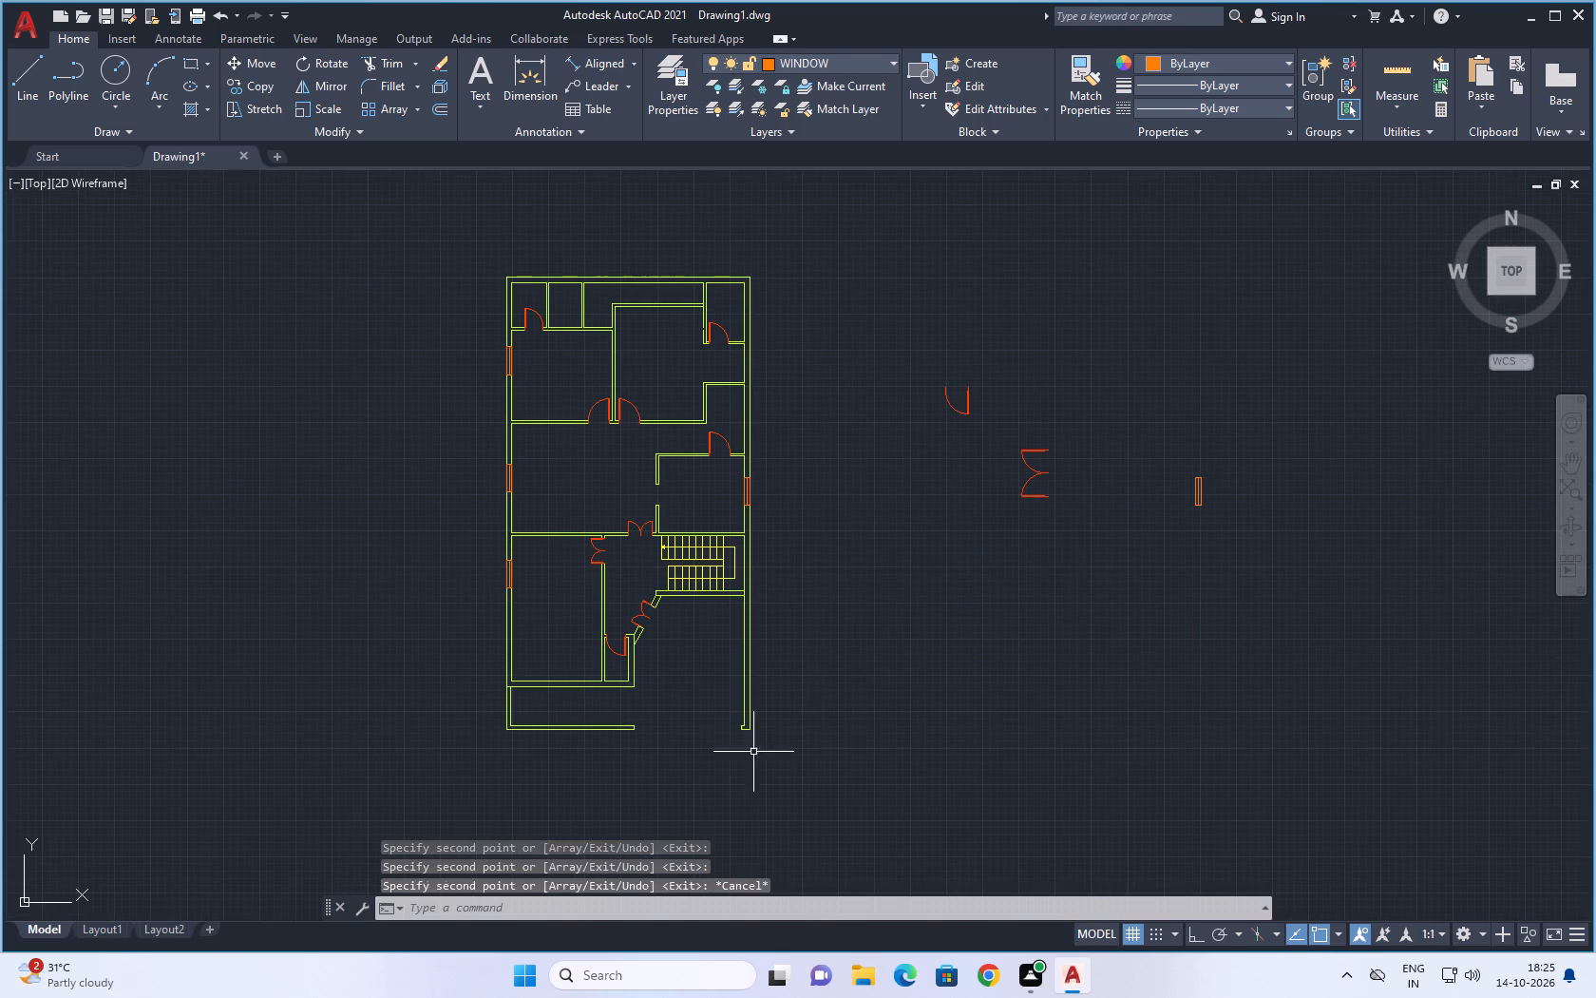
pyautogui.press('Escape')
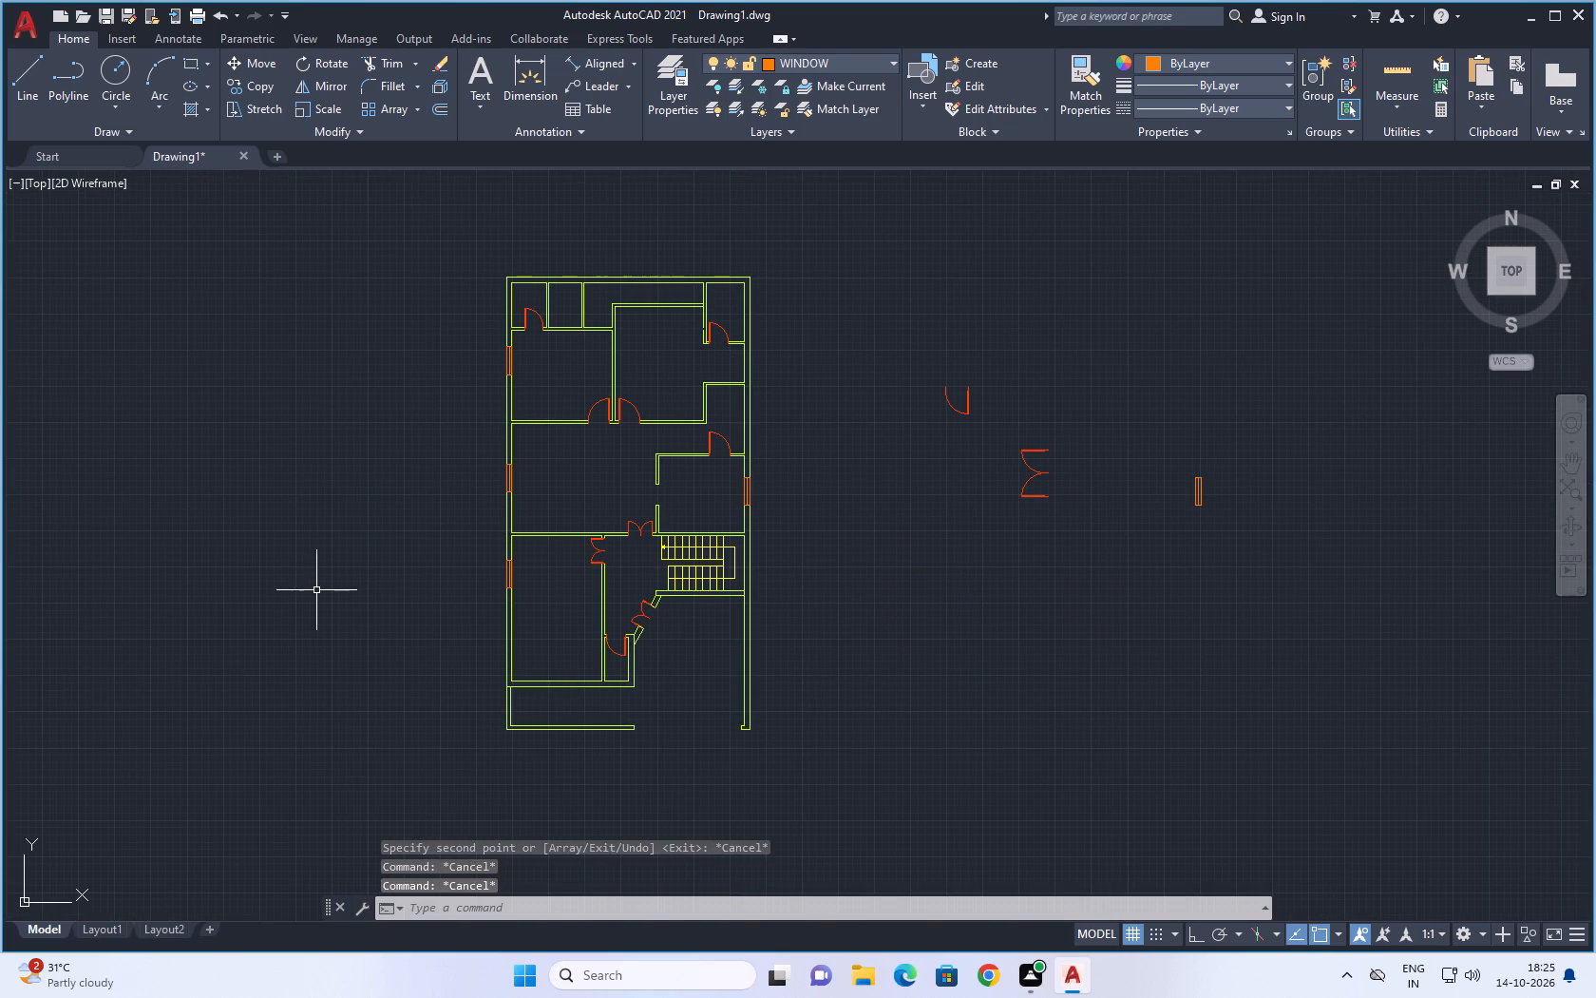
# Offset the inner line of the left wall in the bottom front space by 7' towards the interior.
pyautogui.press('o')
pyautogui.press('Return')
pyautogui.scroll(3, 592, 740)
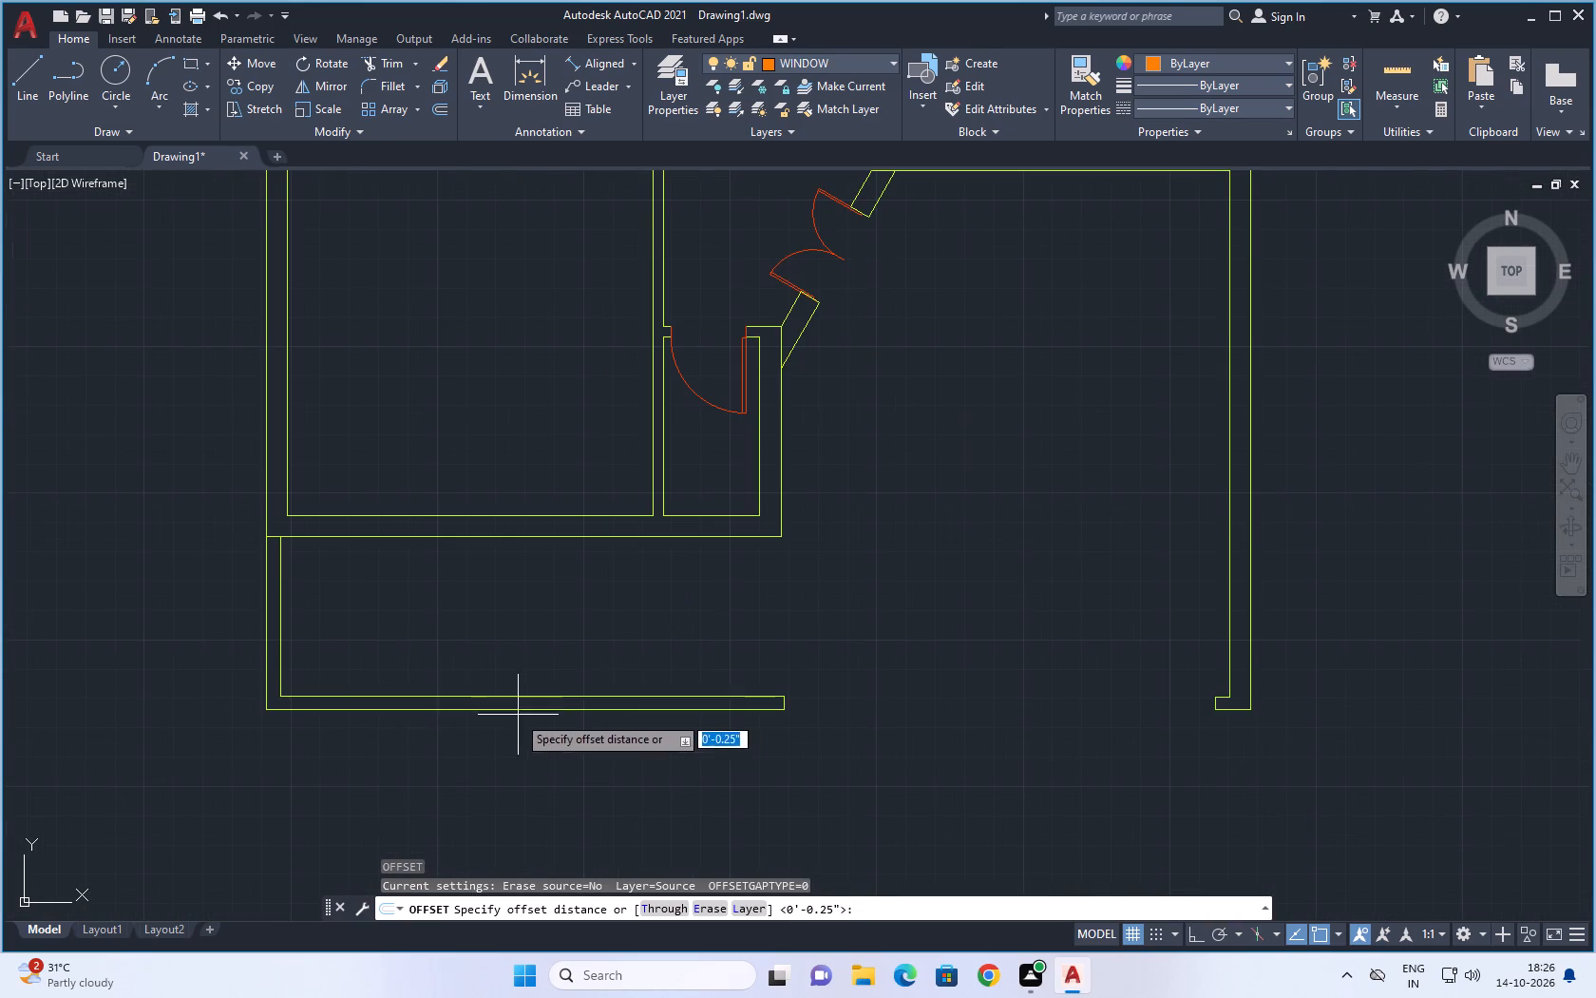
pyautogui.press('7')
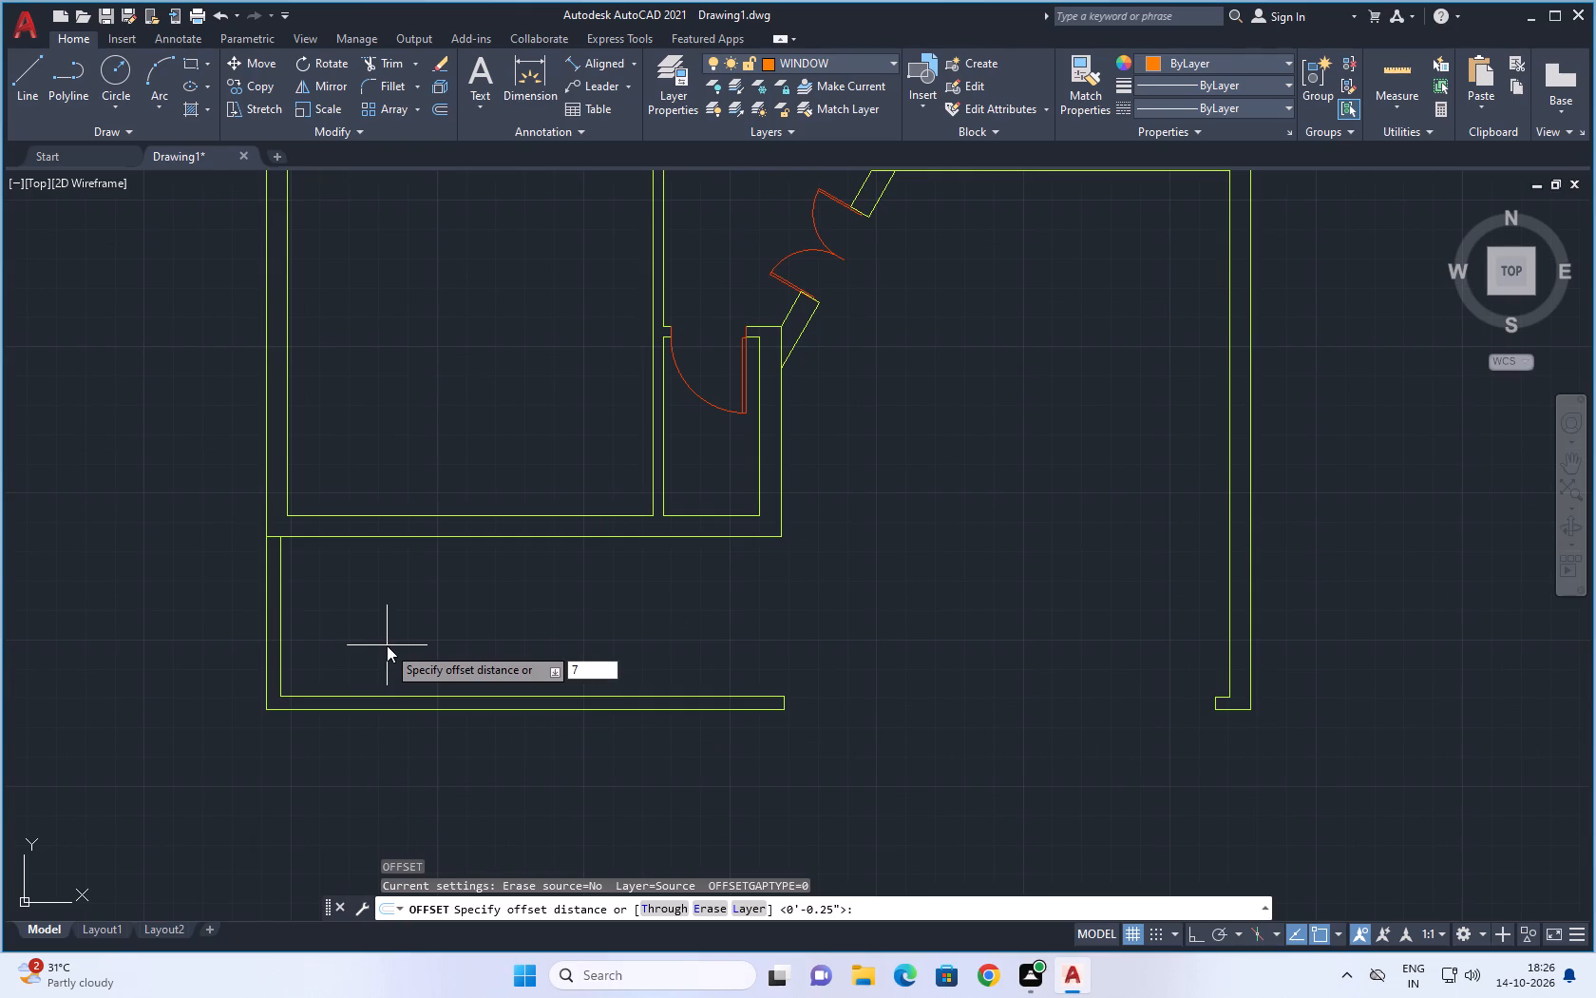
pyautogui.press("'")
pyautogui.press('Return')
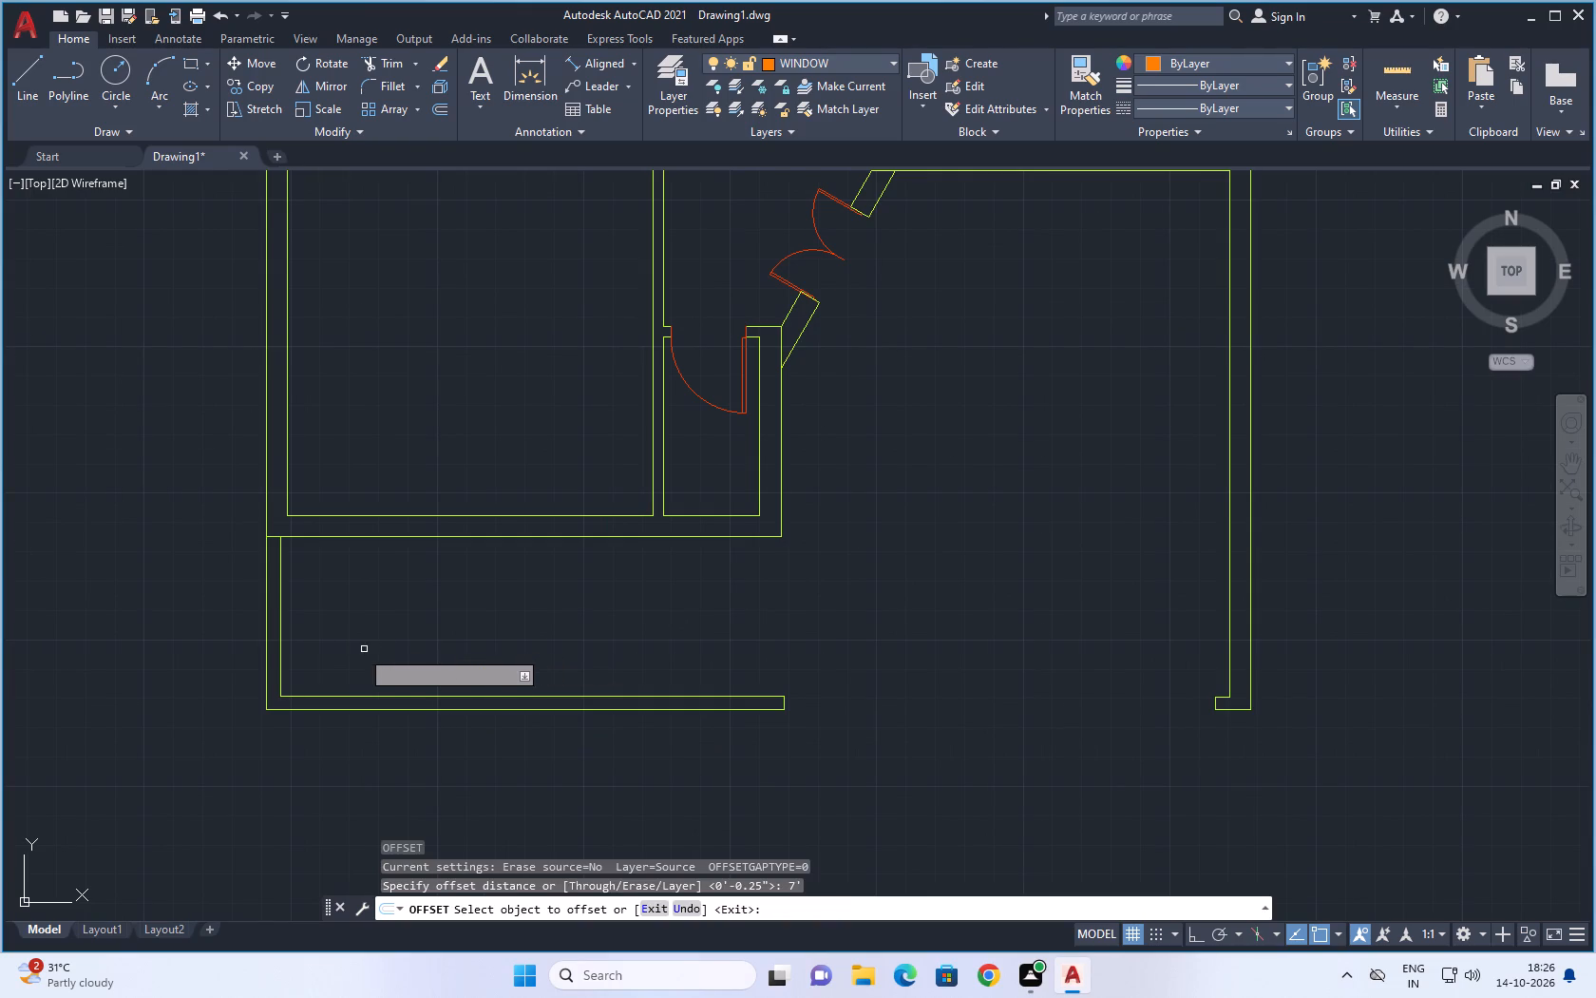
pyautogui.click(282, 640)
pyautogui.click(396, 643)
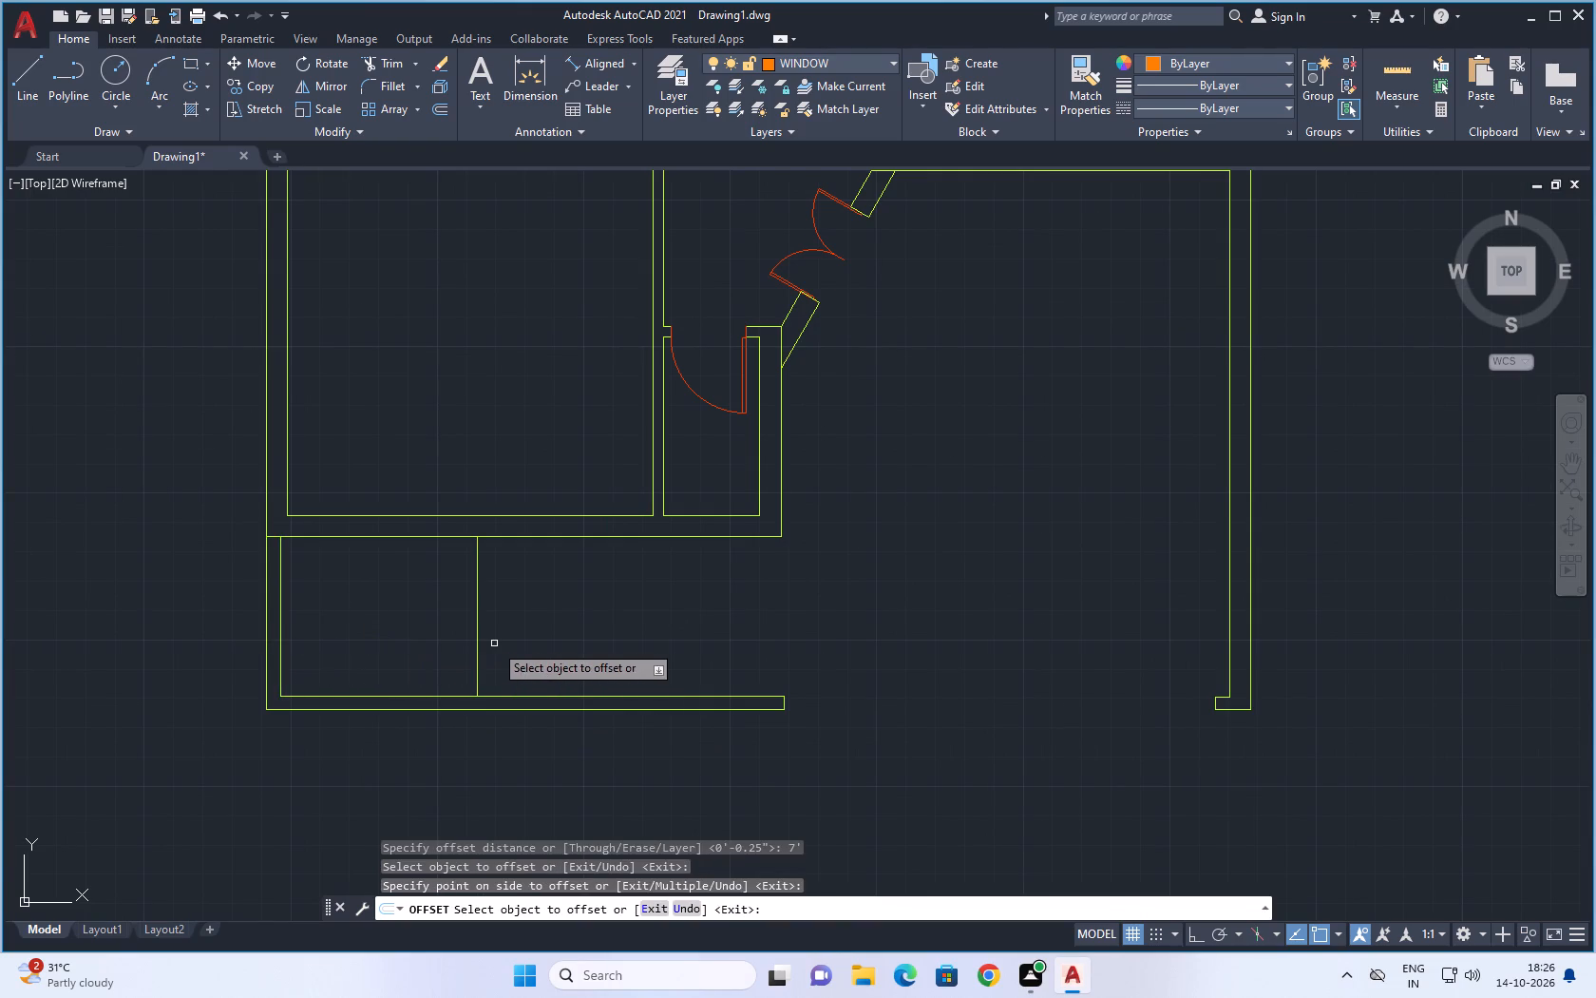
# Offset the new vertical line in the bottom front space by 4" away from the left wall to form a partition.
pyautogui.scroll(1, 494, 643)
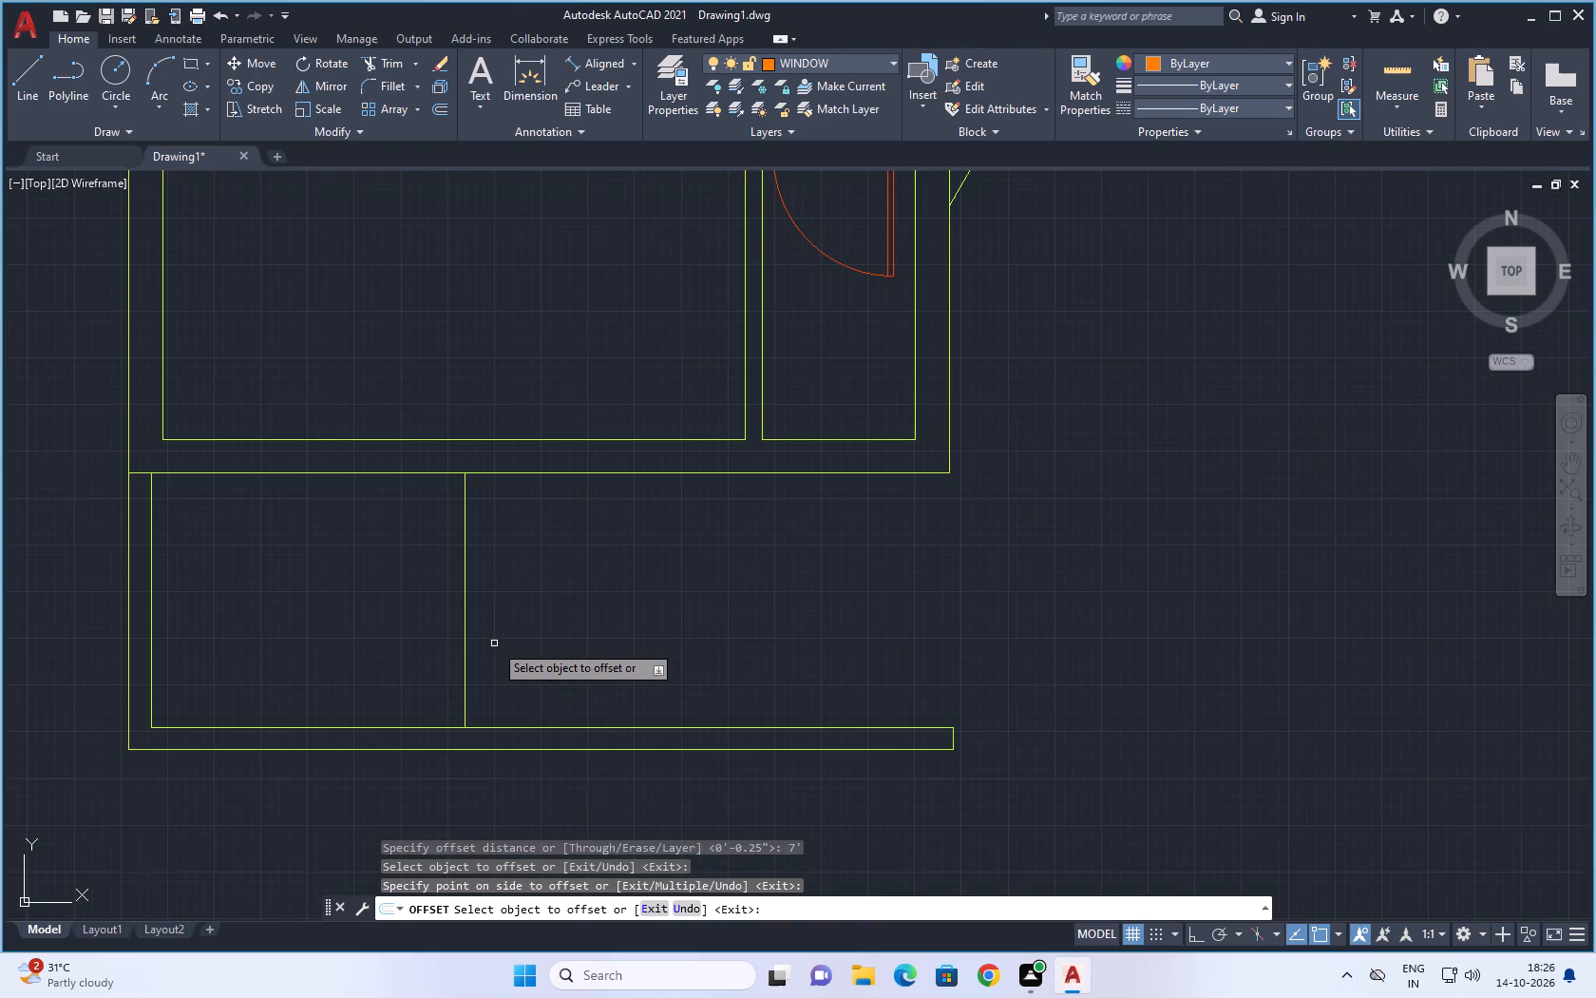
pyautogui.scroll(1, 492, 643)
pyautogui.click(446, 655)
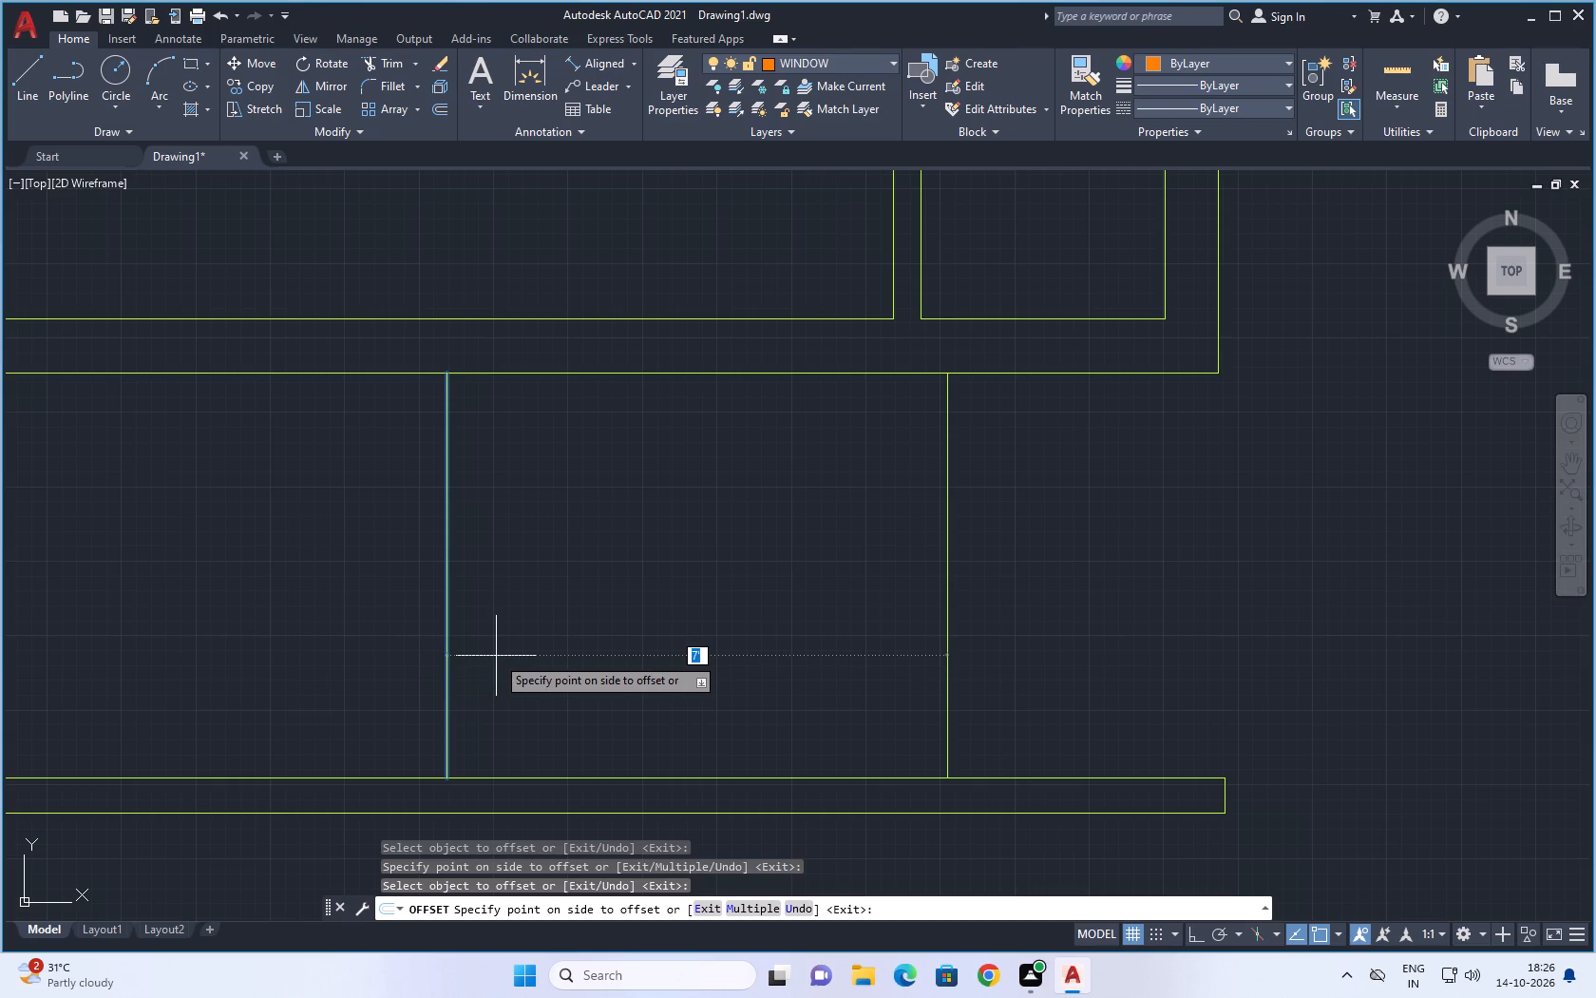
pyautogui.write('4"')
pyautogui.press('Return')
pyautogui.scroll(-2, 496, 656)
pyautogui.press('Escape')
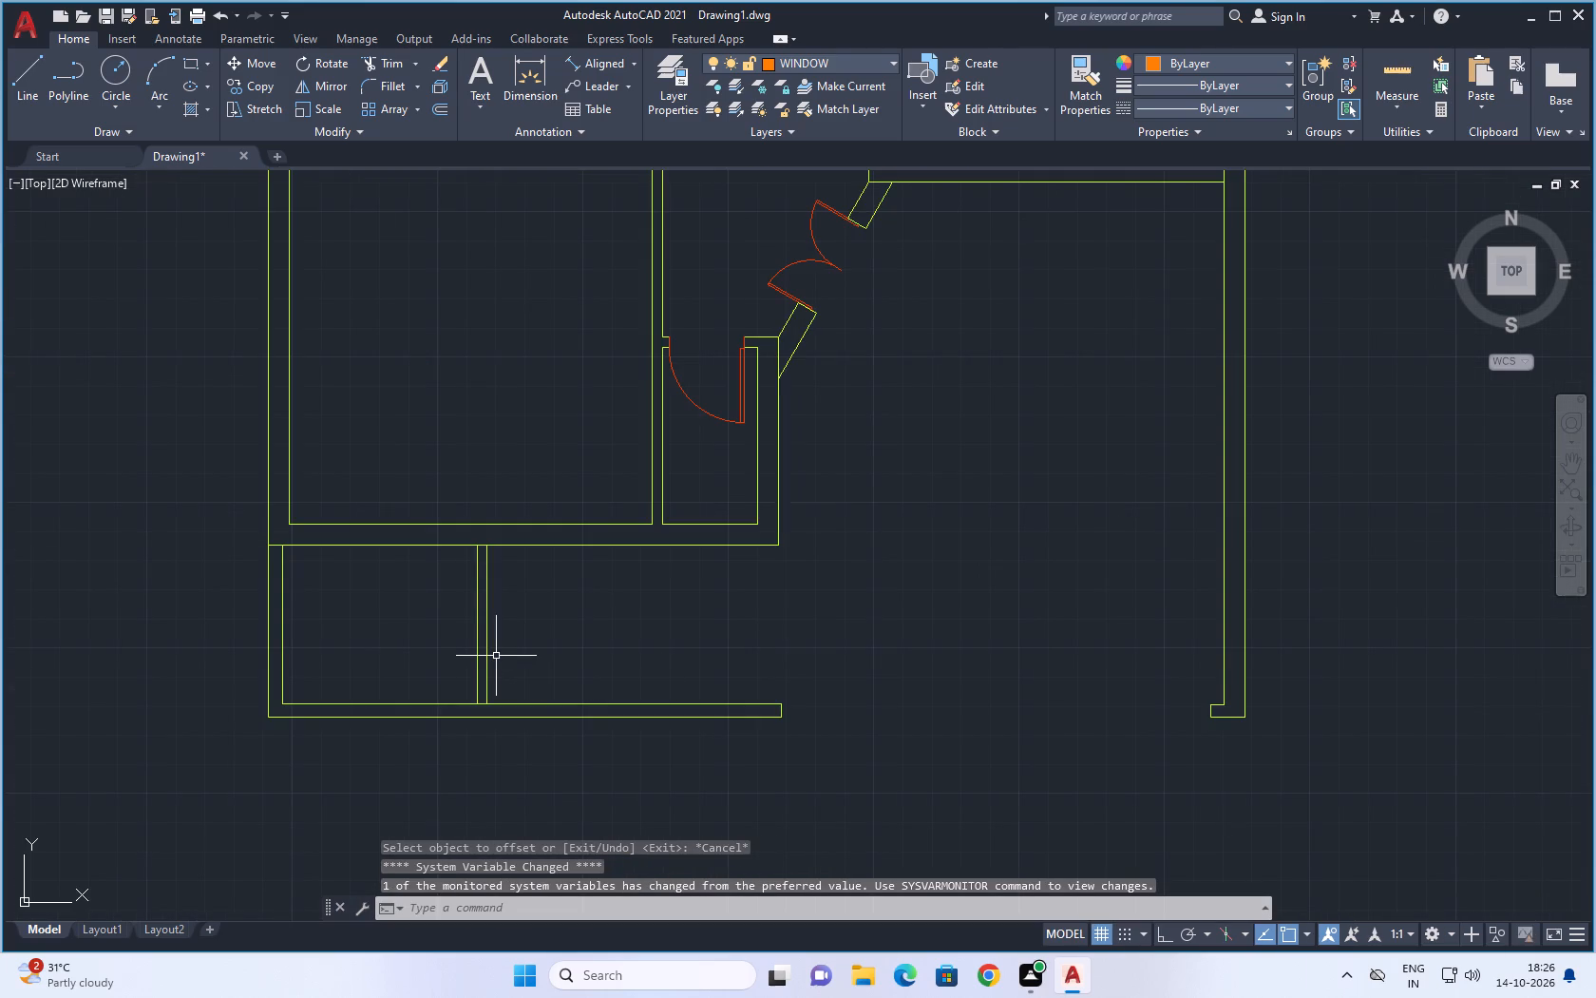
# Extend both partition lines up to the inner wall line above and down to the outer line of the bottom wall.
pyautogui.write('EX')
pyautogui.press('space')
pyautogui.moveTo(530, 616); pyautogui.dragTo(482, 634)
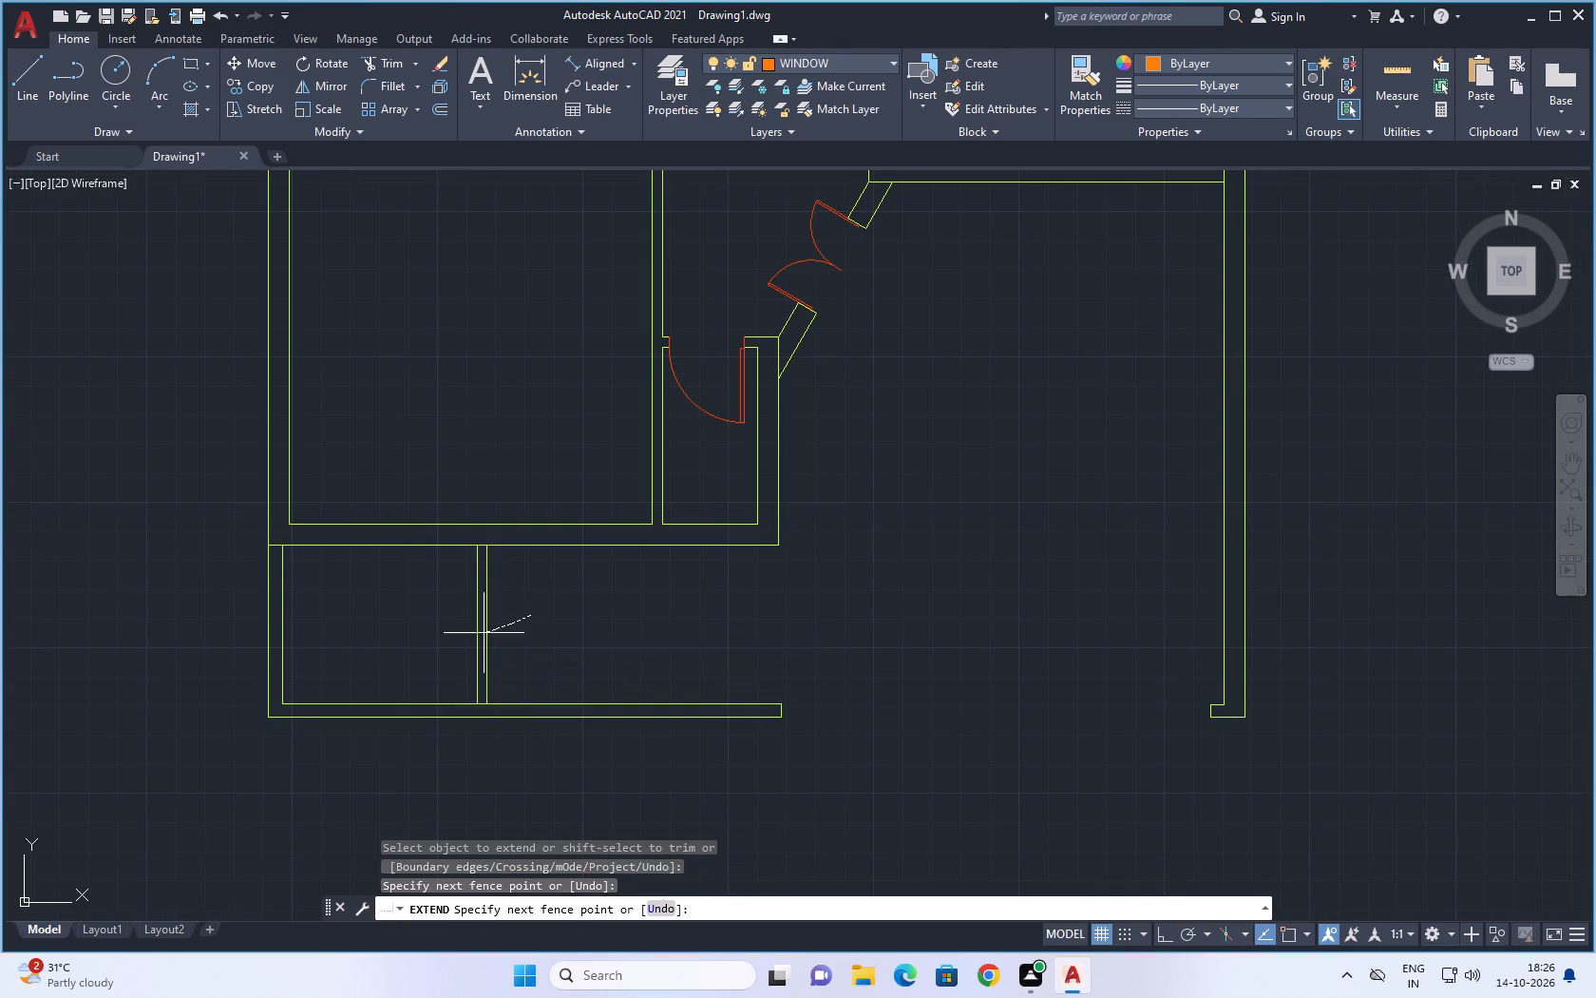
pyautogui.moveTo(482, 634); pyautogui.dragTo(543, 582)
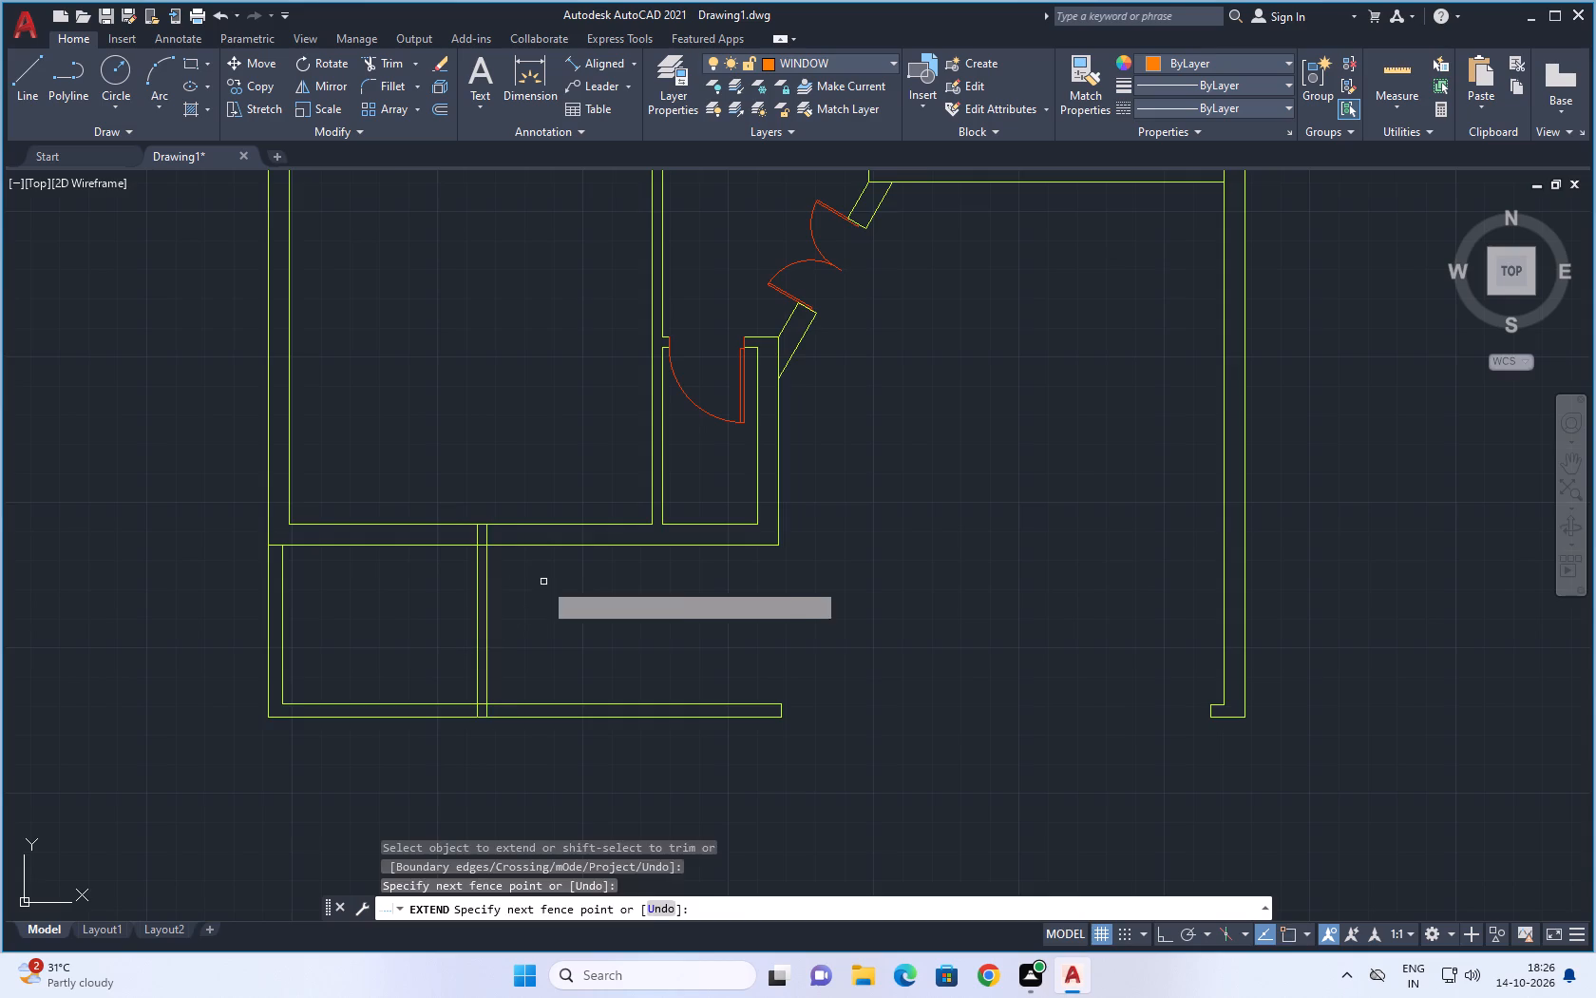
pyautogui.scroll(-1, 568, 615)
pyautogui.scroll(2, 528, 692)
pyautogui.press('Escape')
# Trim the two partition line ends lying inside the bottom wall's thickness.
pyautogui.write('TR')
pyautogui.press('space')
pyautogui.scroll(2, 491, 693)
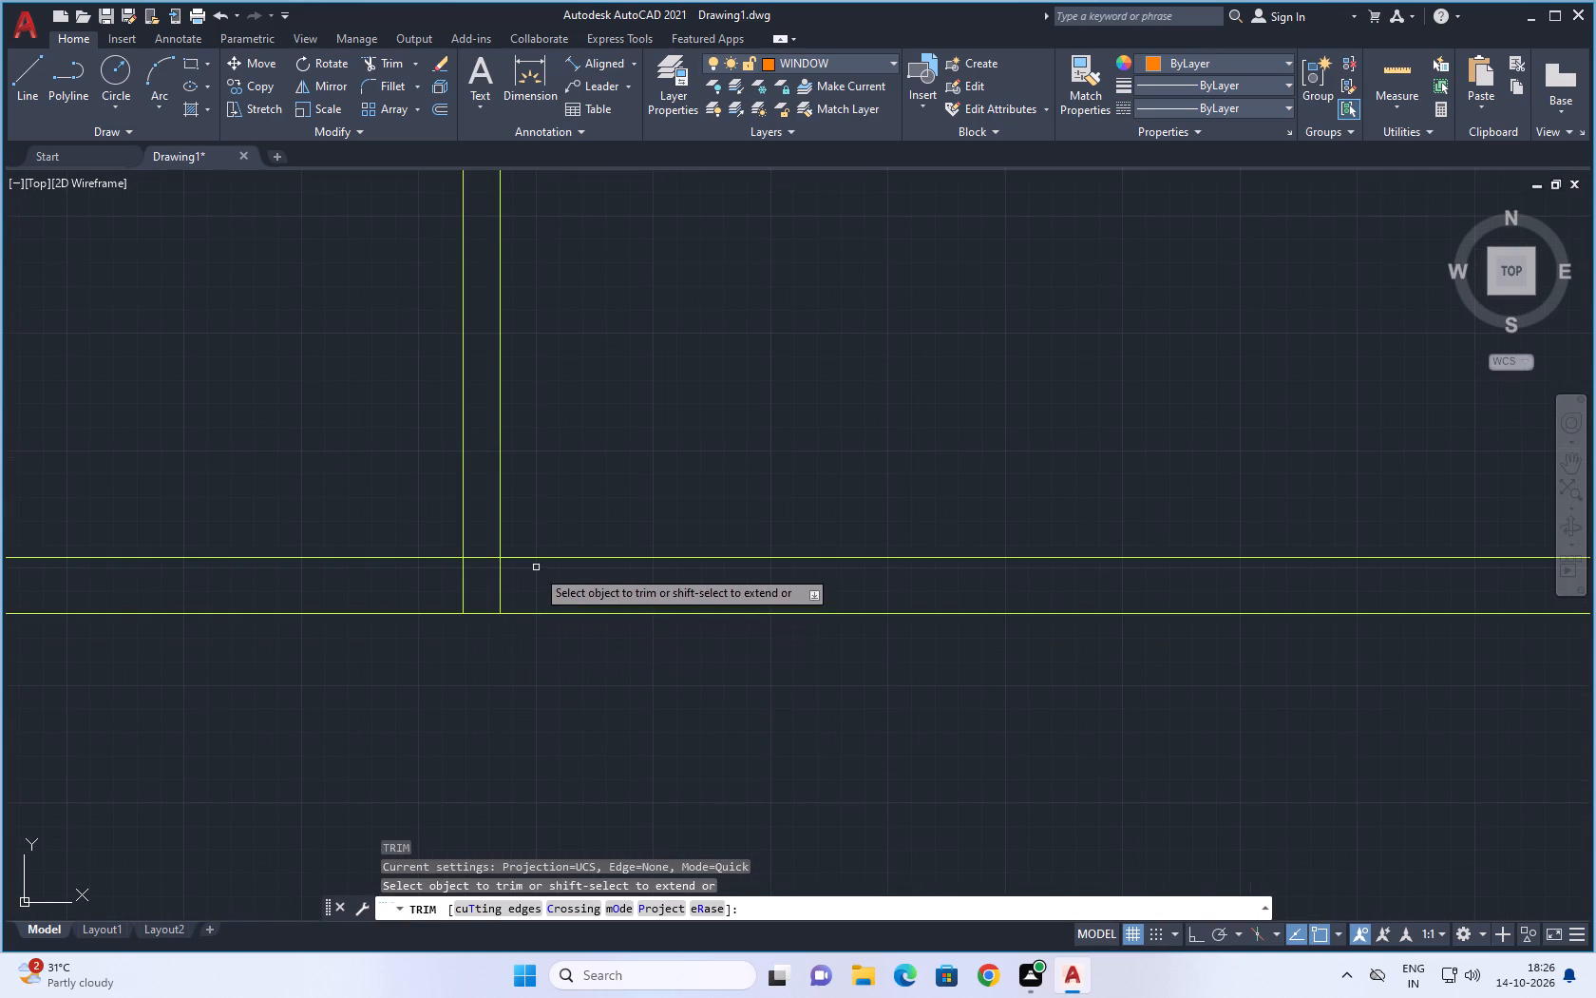
pyautogui.moveTo(531, 580); pyautogui.dragTo(409, 587)
pyautogui.scroll(-1, 496, 734)
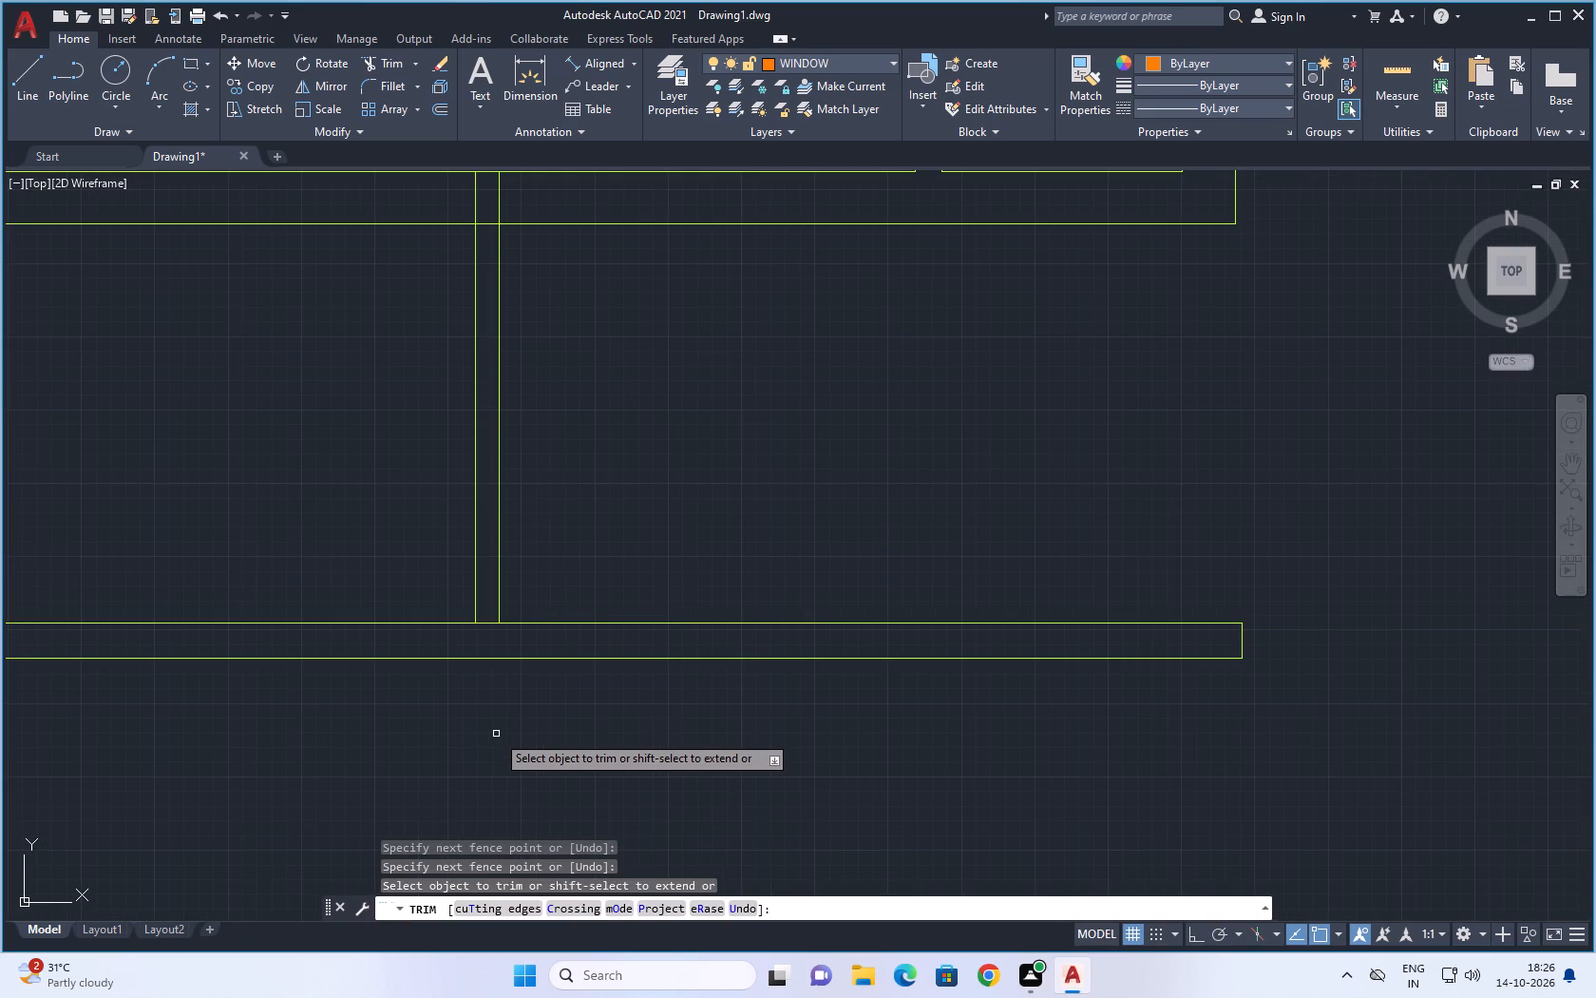
pyautogui.moveTo(516, 764); pyautogui.dragTo(404, 774, button='middle')
pyautogui.scroll(-1, 532, 505)
pyautogui.scroll(-1, 692, 480)
pyautogui.moveTo(692, 480); pyautogui.dragTo(568, 586, button='middle')
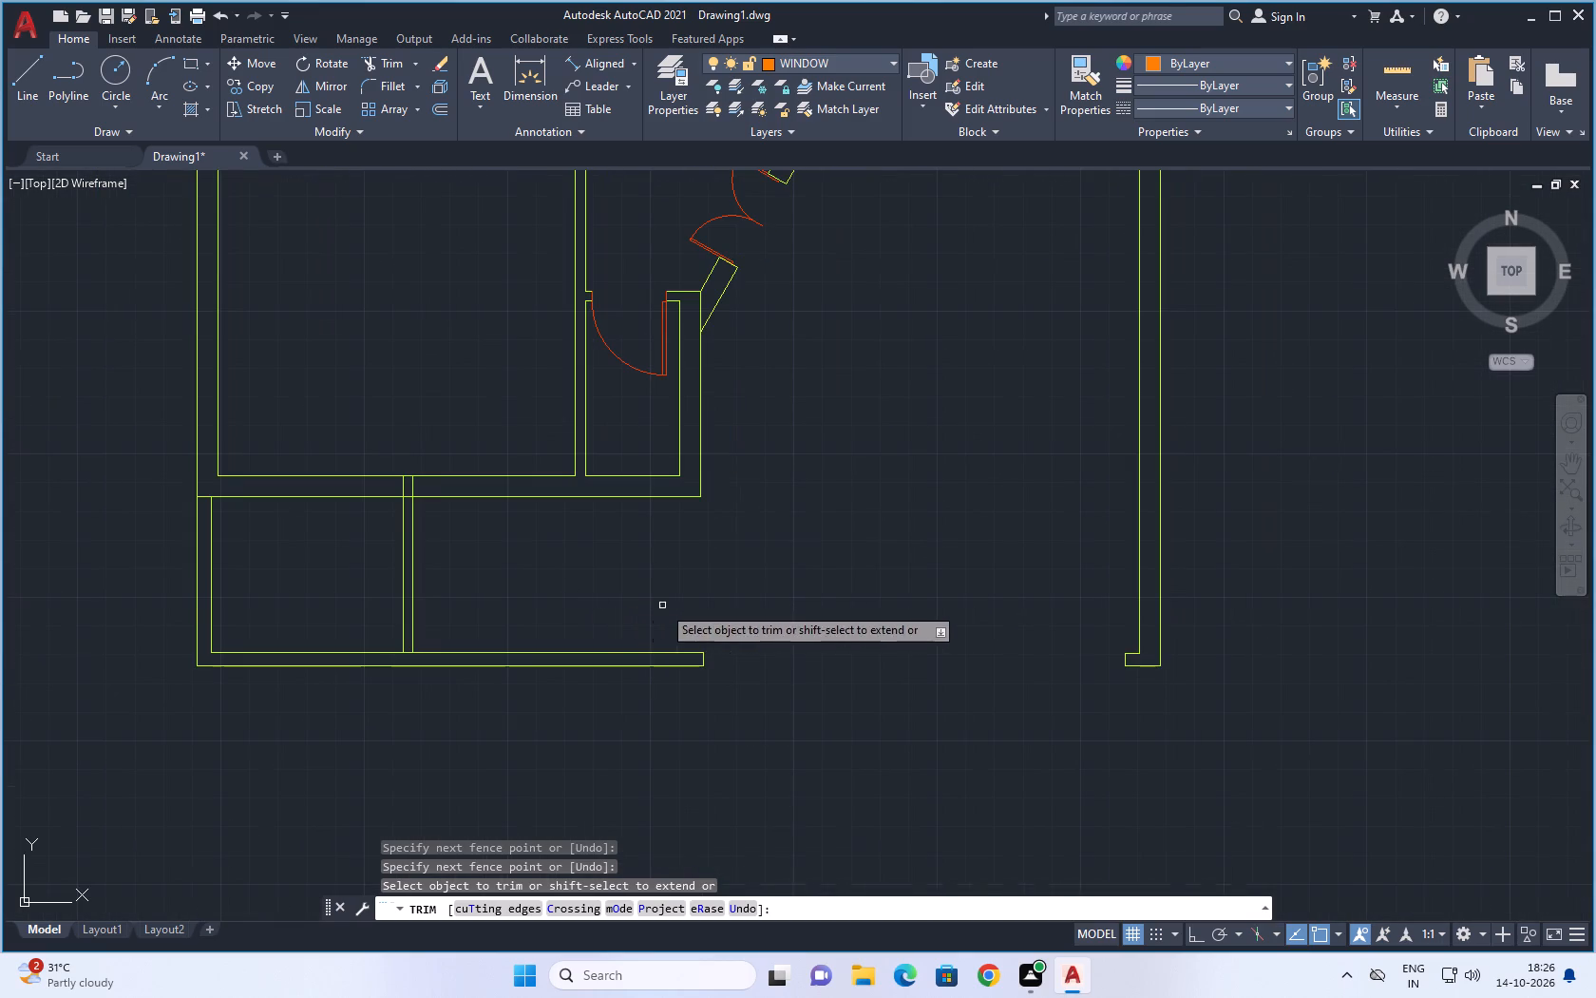
pyautogui.press('Escape')
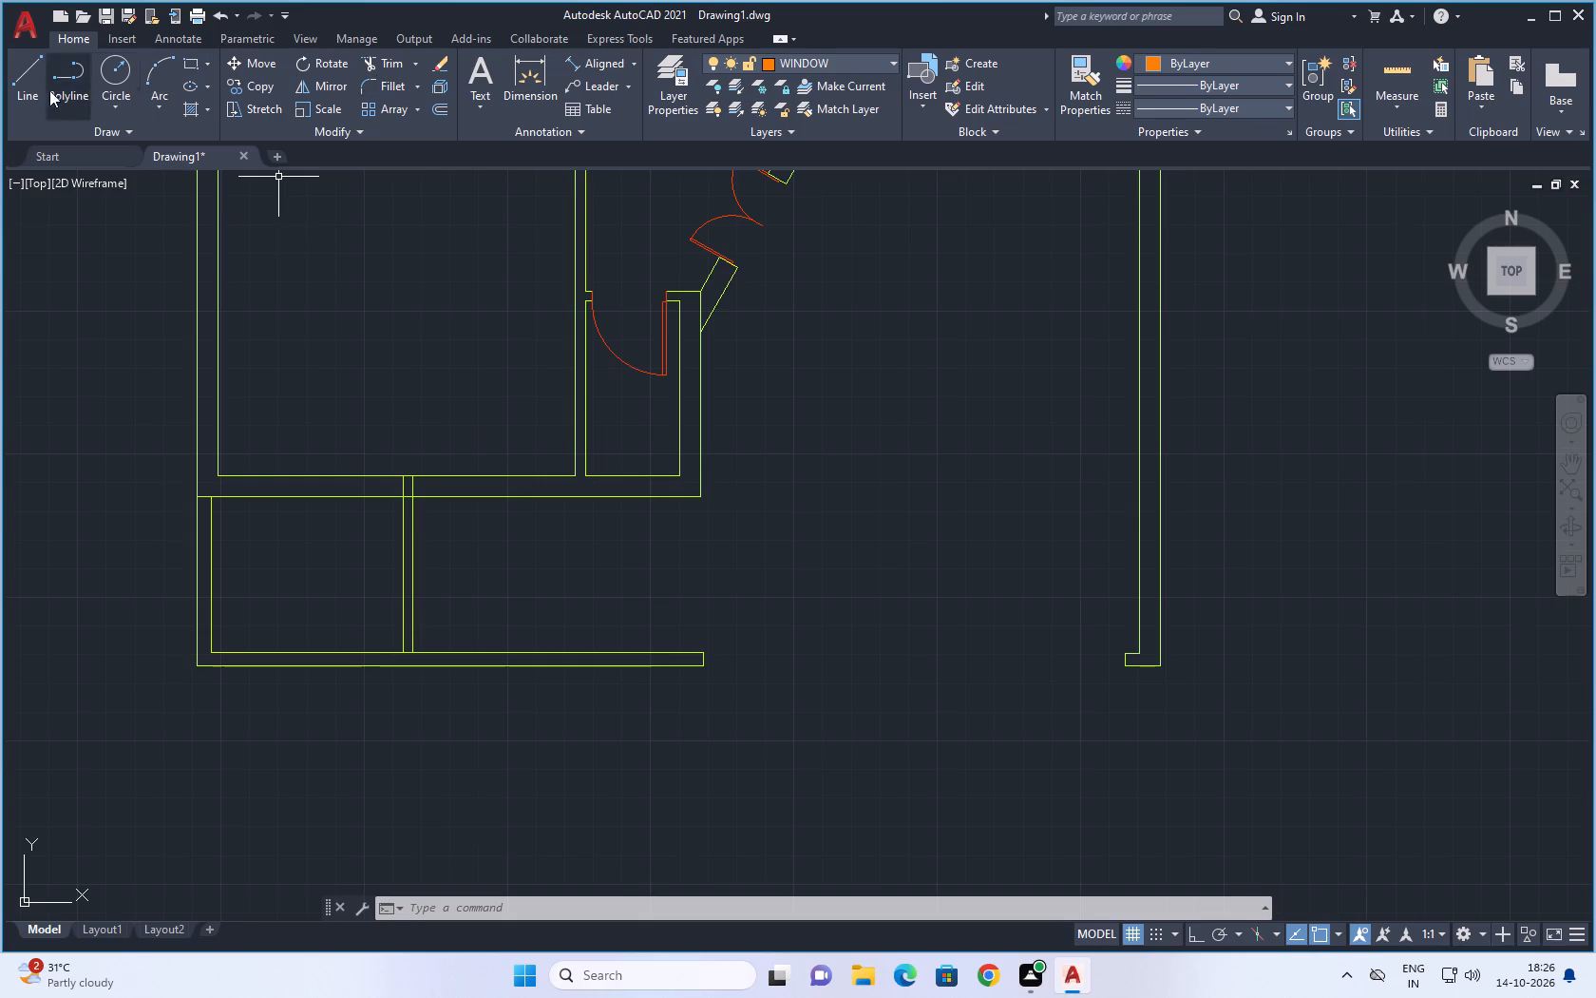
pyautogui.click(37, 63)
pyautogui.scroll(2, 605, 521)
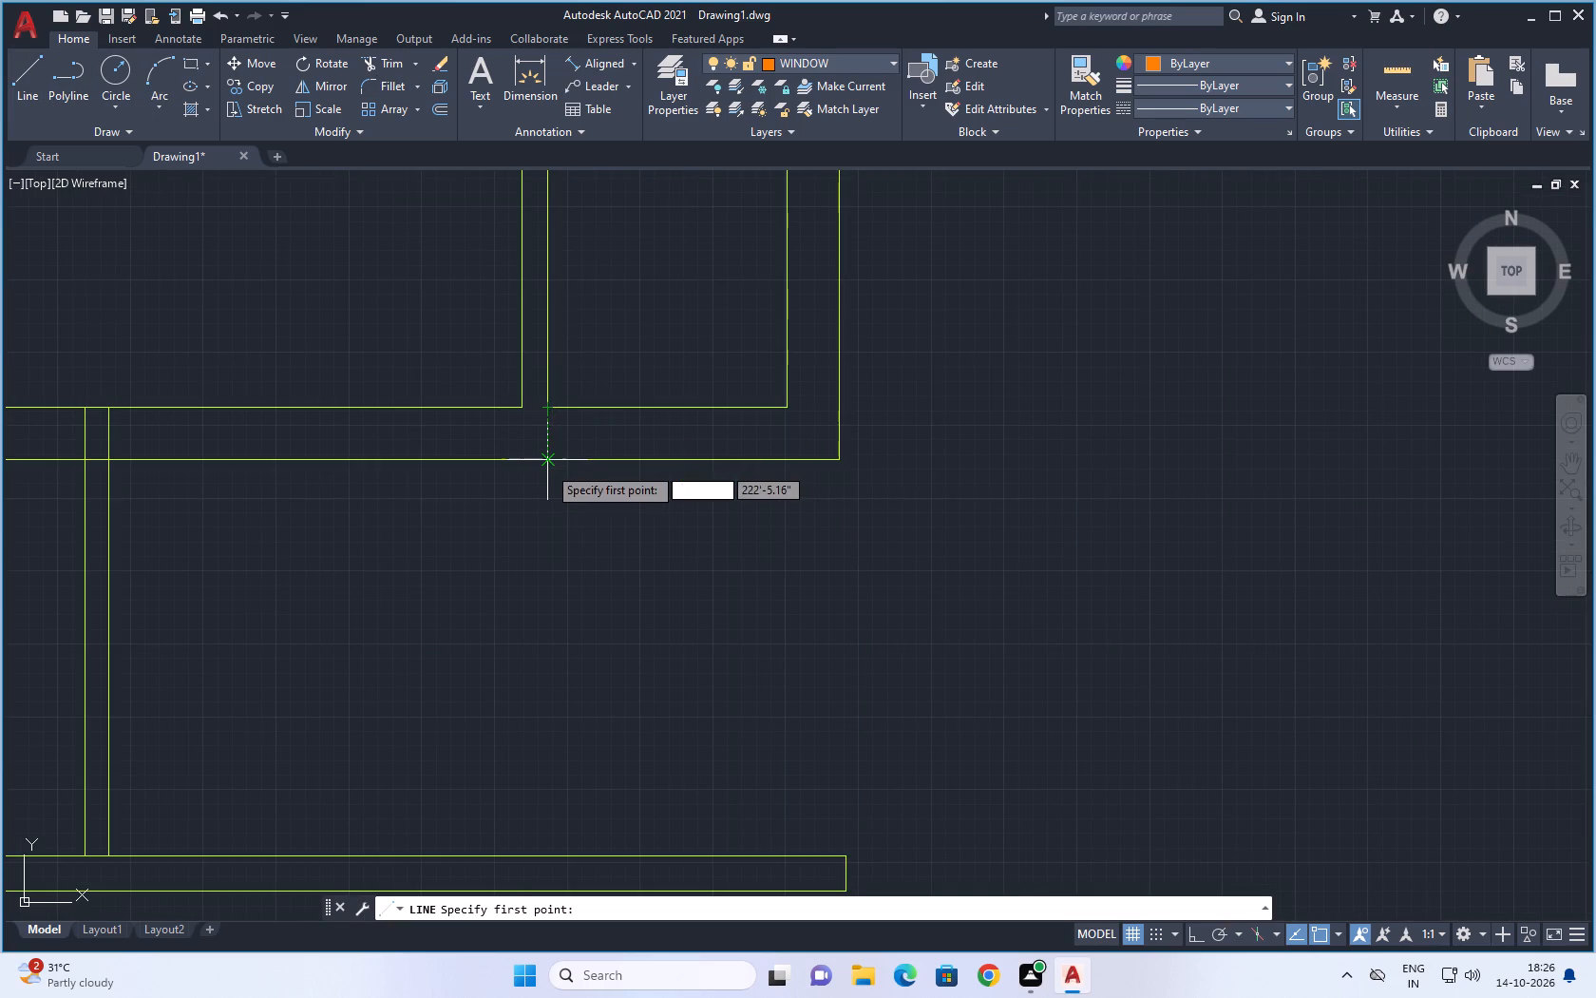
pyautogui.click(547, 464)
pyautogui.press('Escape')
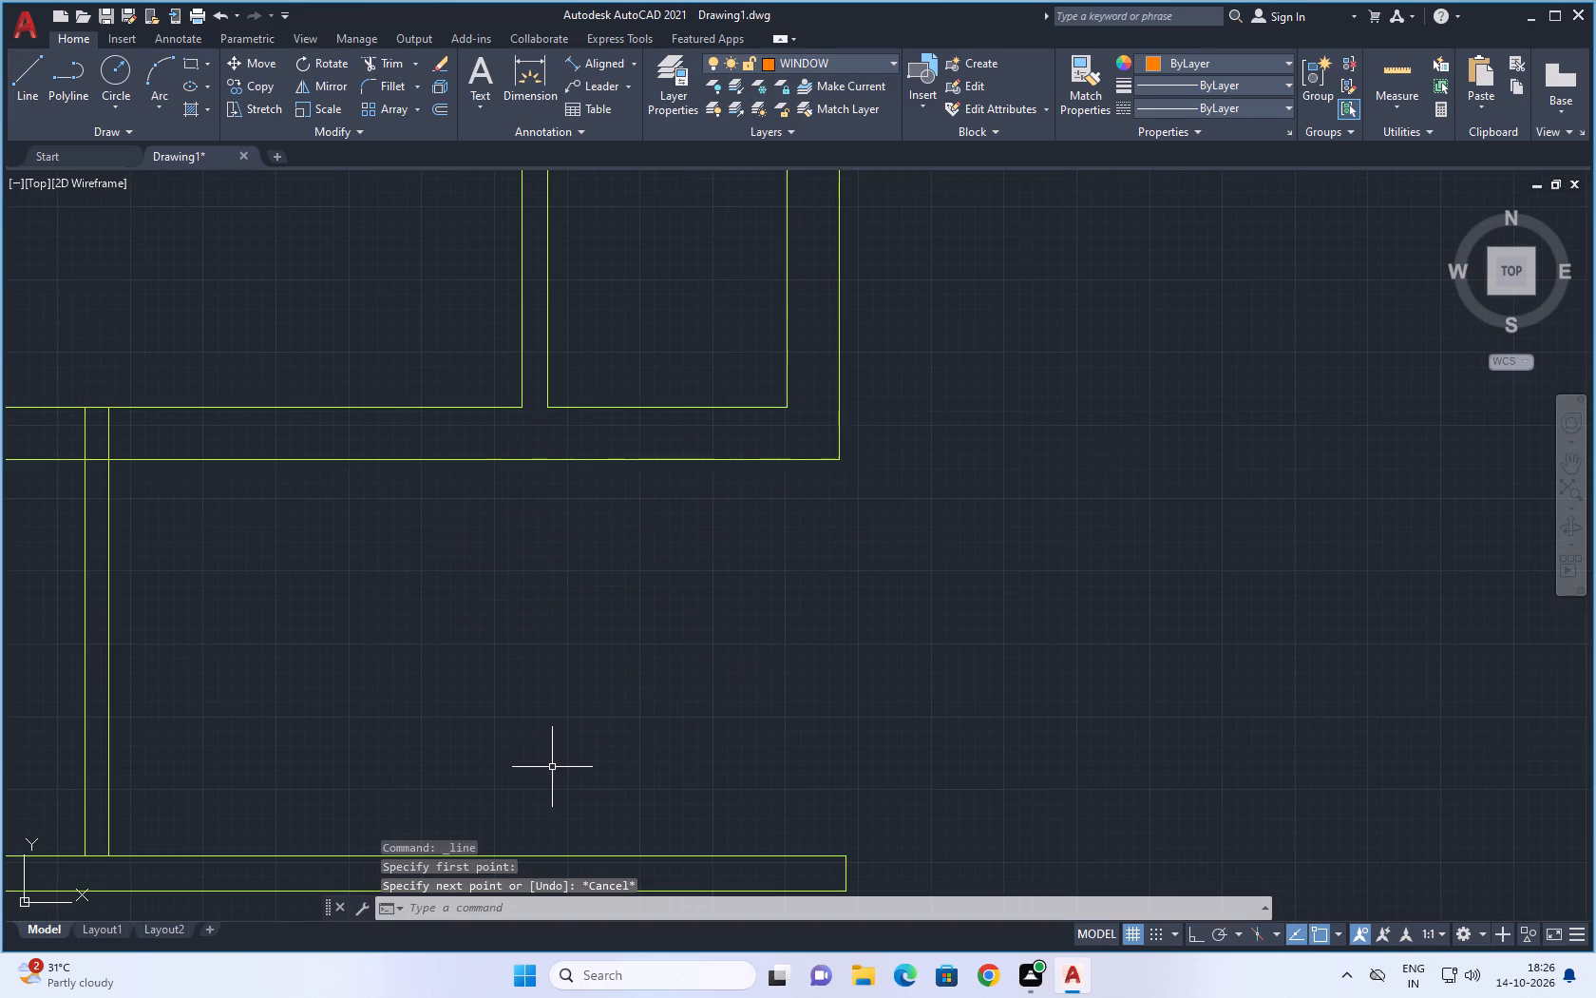
# On the WALL layer, draw a 5'-8" vertical line down to the bottom wall, aligned with the narrow room's left inner wall line.
pyautogui.click(841, 67)
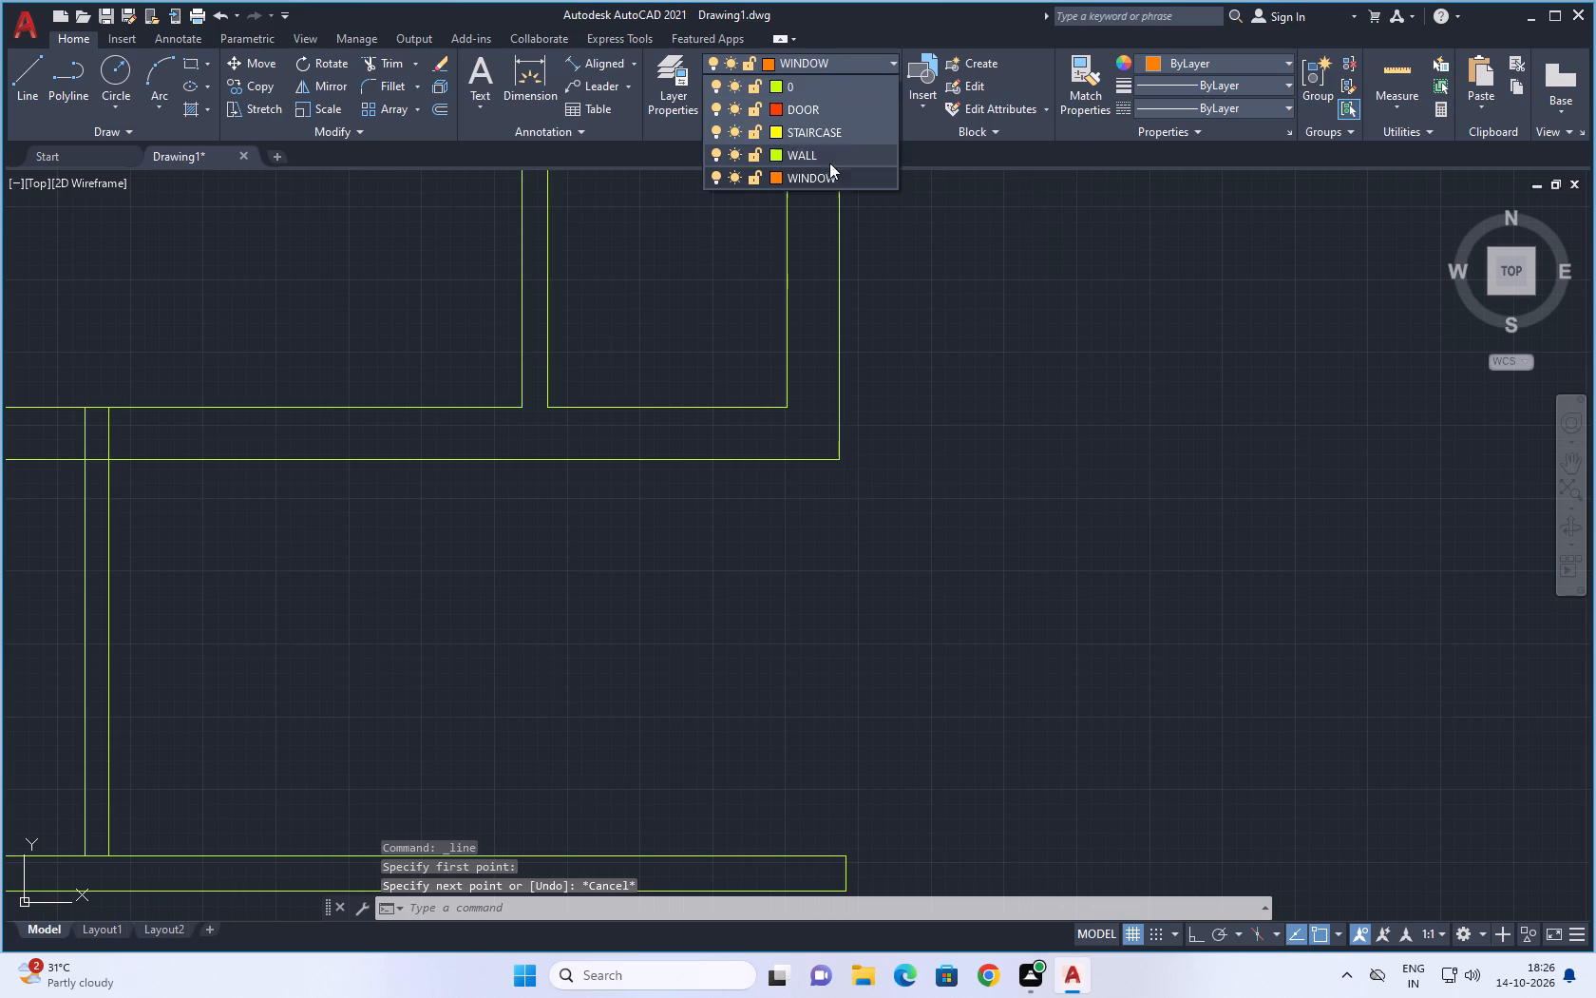
pyautogui.click(801, 154)
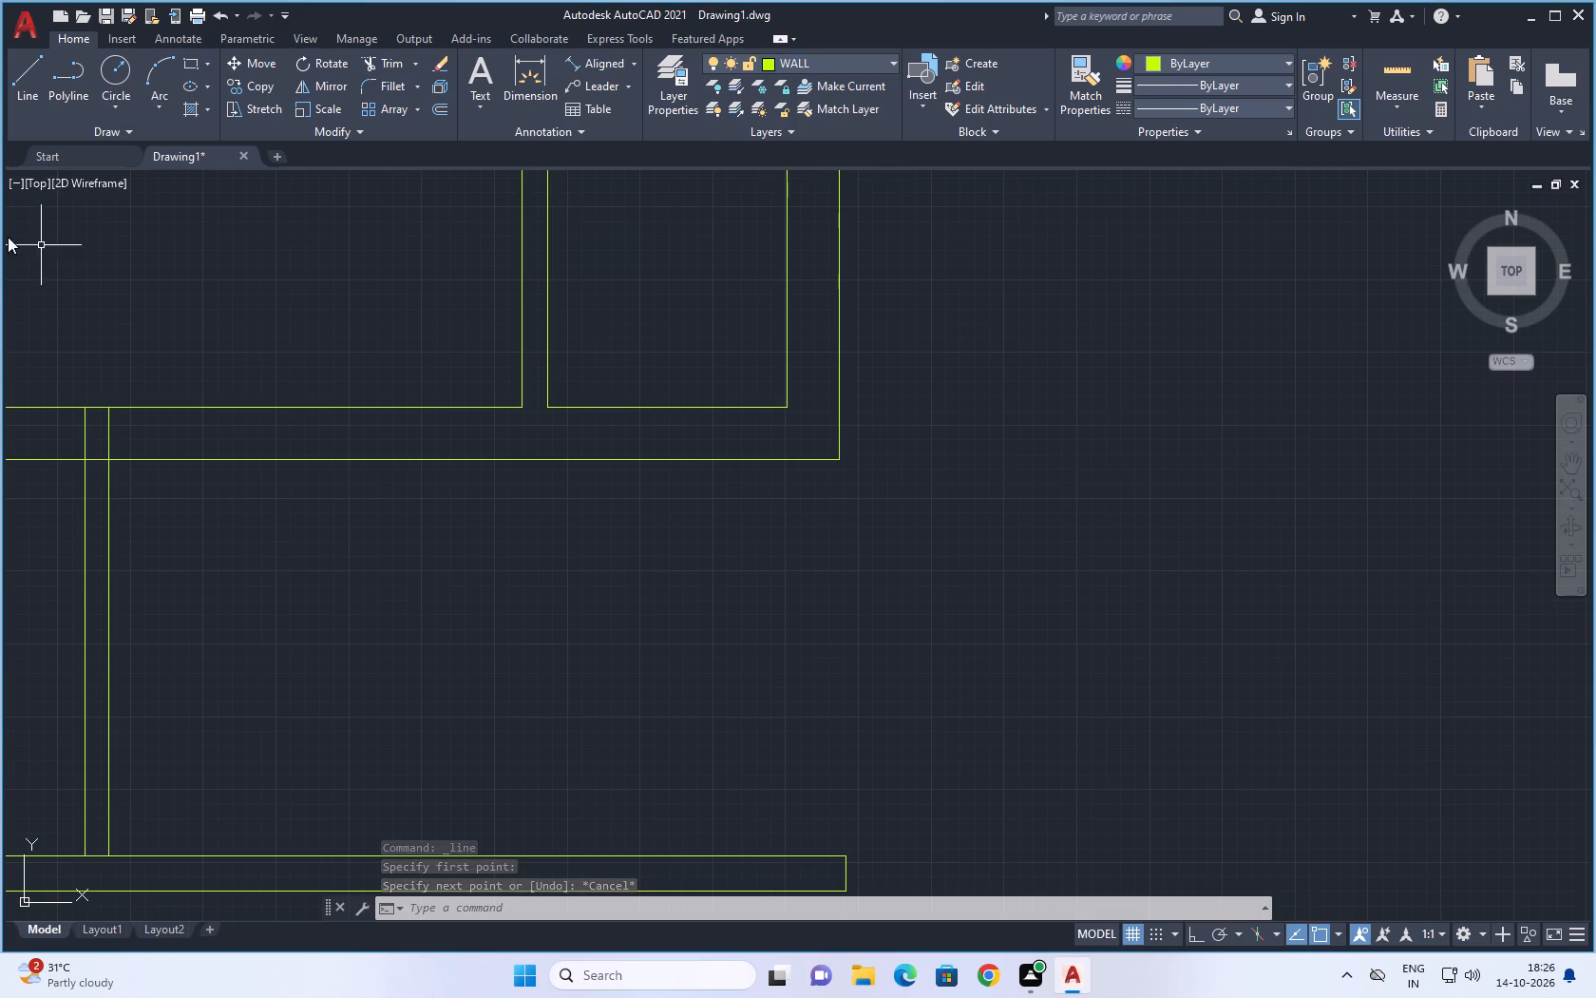
pyautogui.click(26, 75)
pyautogui.scroll(1, 525, 502)
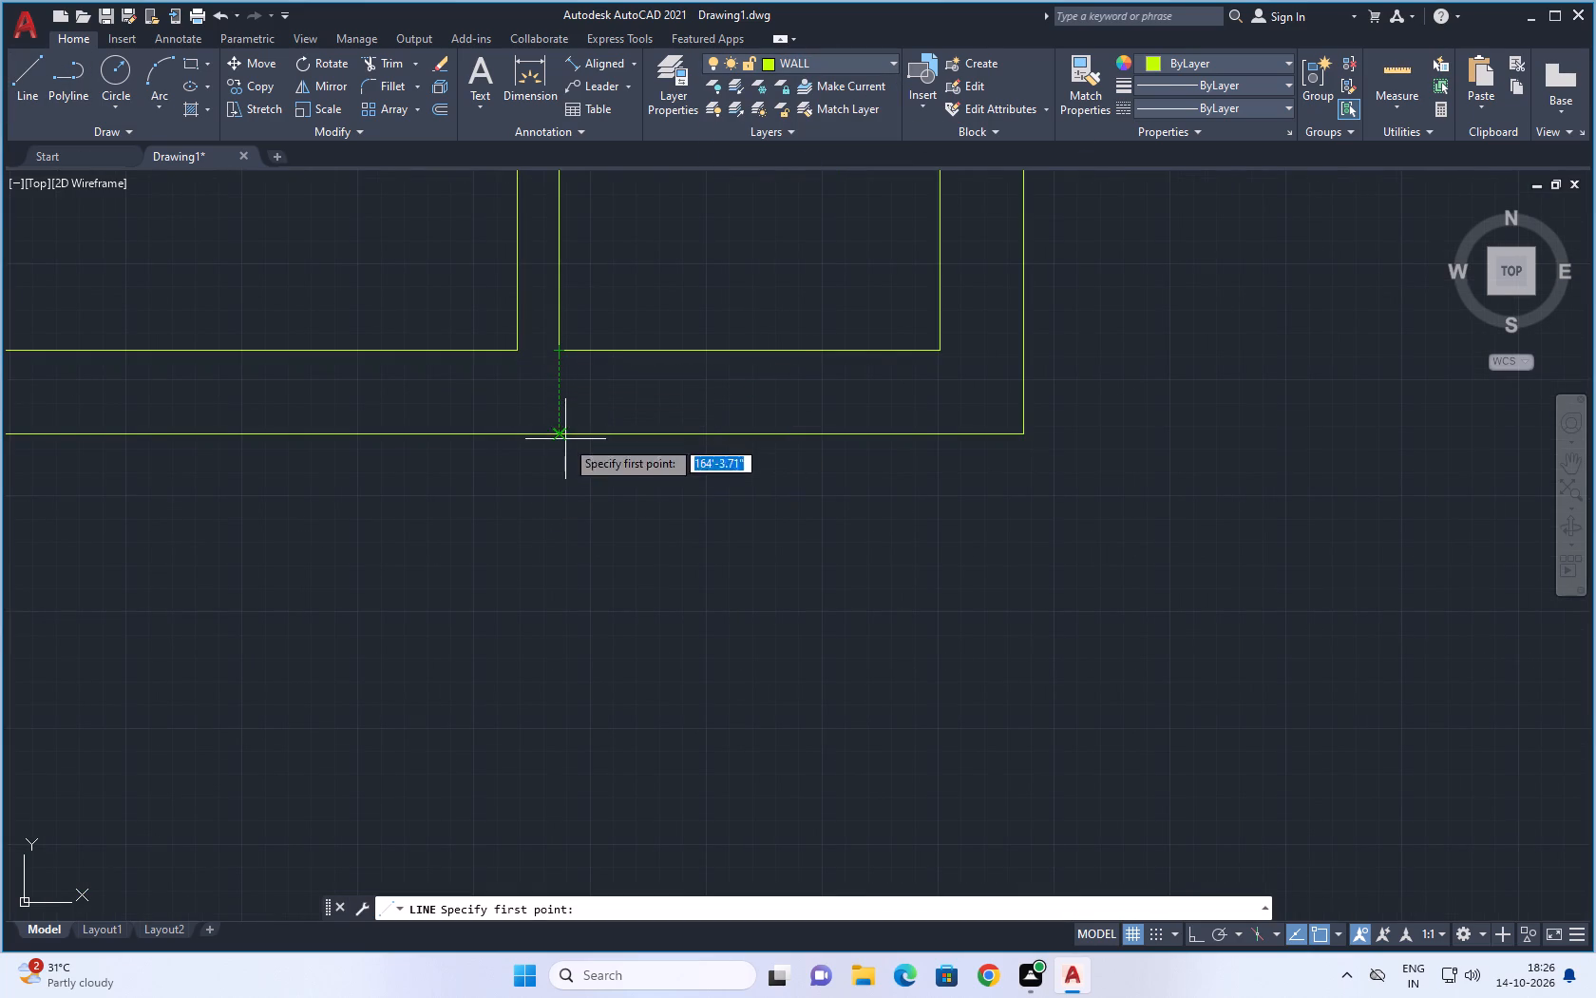
pyautogui.click(561, 436)
pyautogui.scroll(-2, 561, 661)
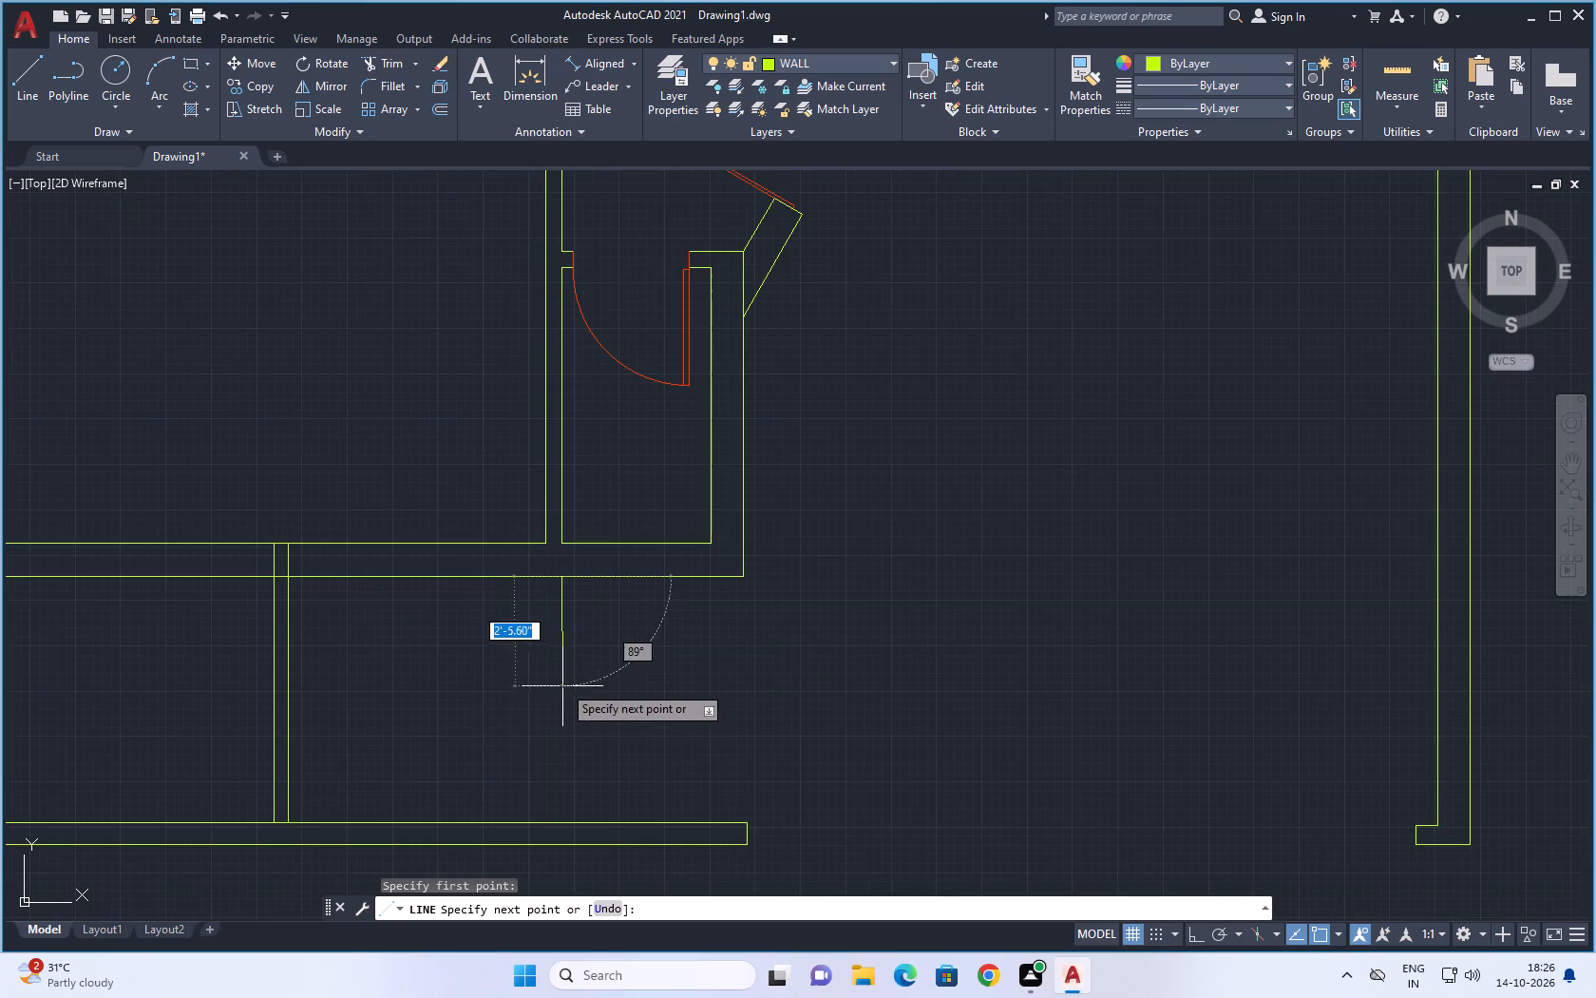
pyautogui.moveTo(562, 699); pyautogui.dragTo(557, 591, button='middle')
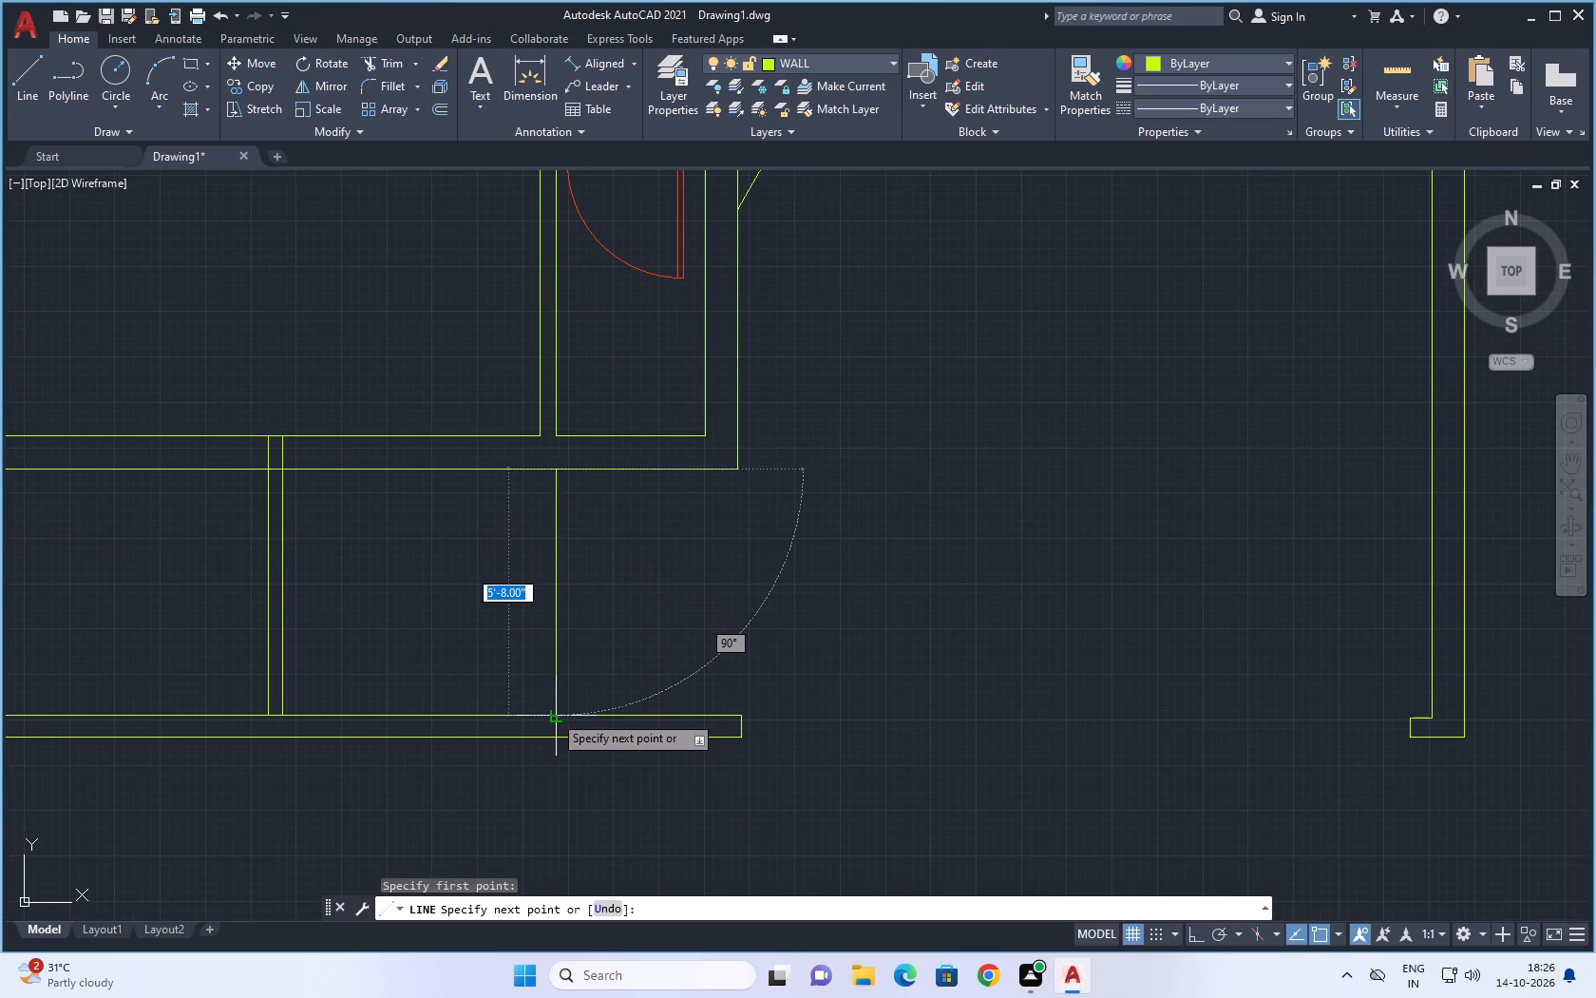
pyautogui.click(555, 723)
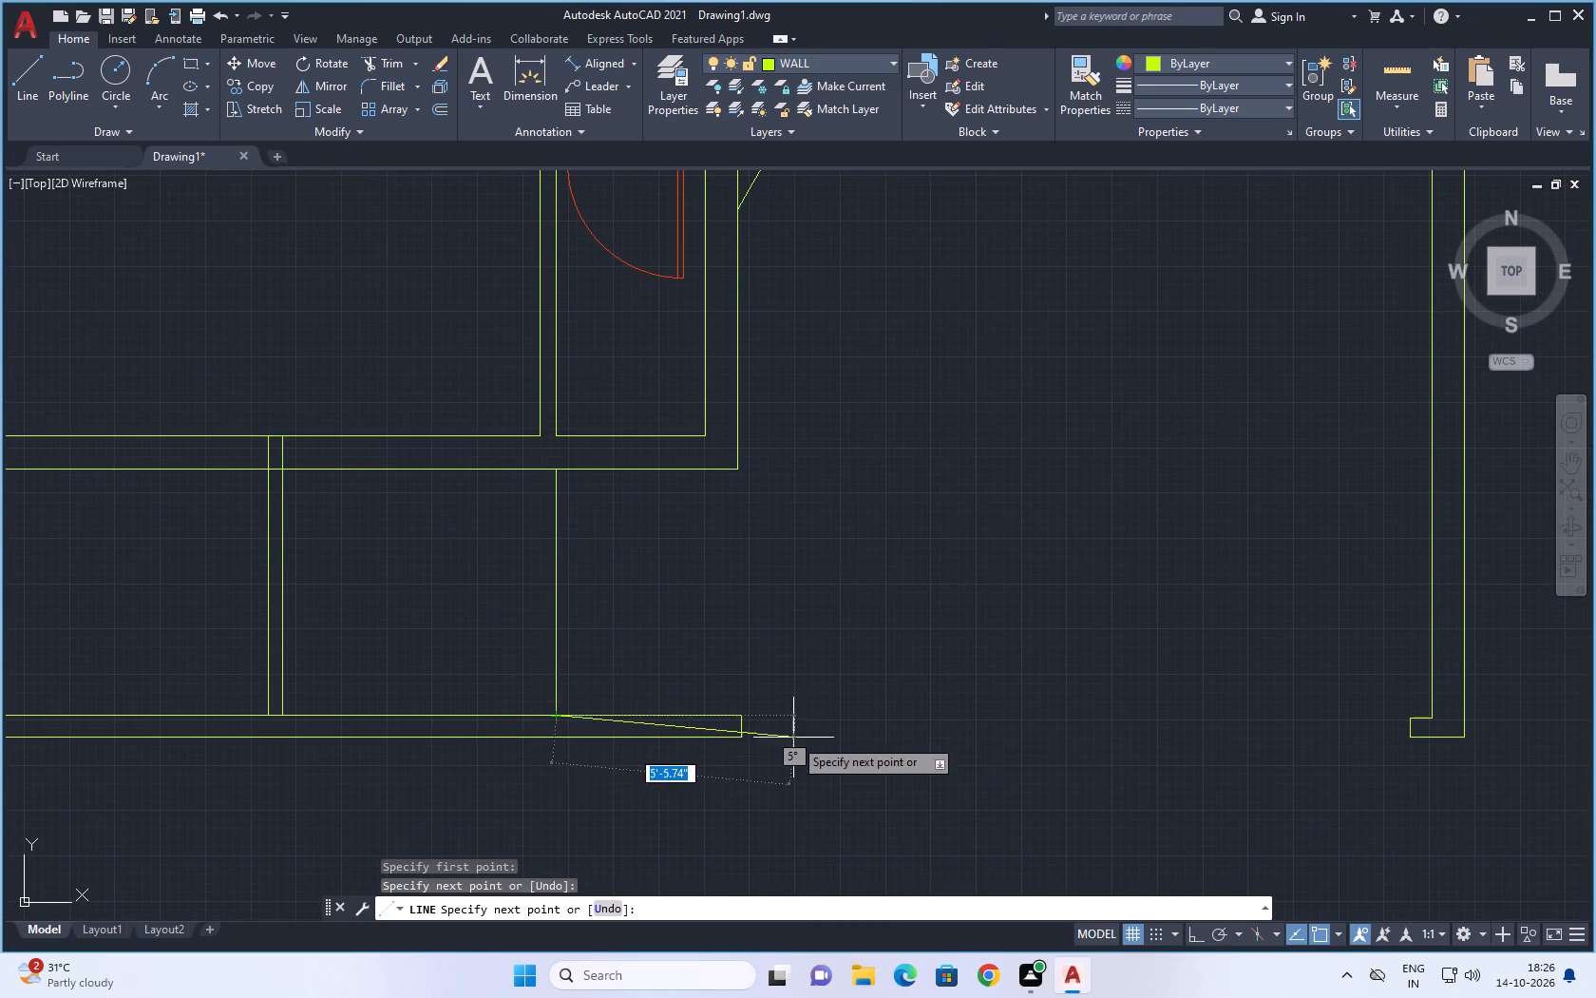
pyautogui.press('Escape')
# Look over the front area and the rest of the floor plan up to the top-left rooms.
pyautogui.scroll(-1, 621, 761)
pyautogui.moveTo(678, 792); pyautogui.dragTo(674, 743, button='middle')
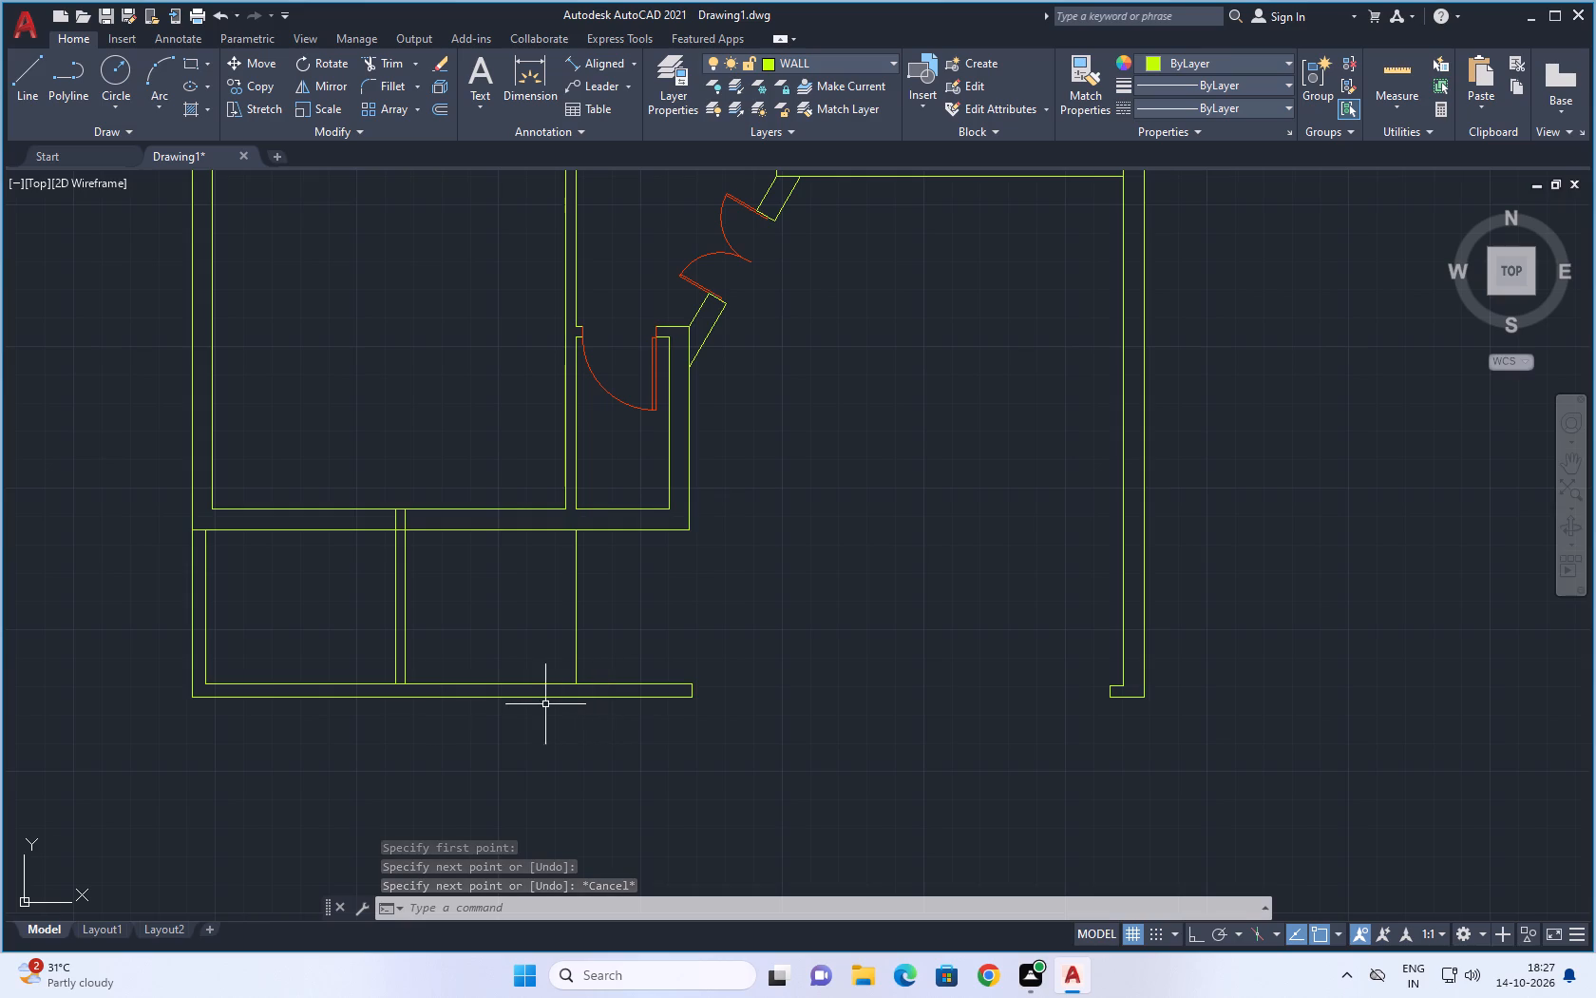
pyautogui.scroll(2, 426, 705)
pyautogui.scroll(-2, 528, 726)
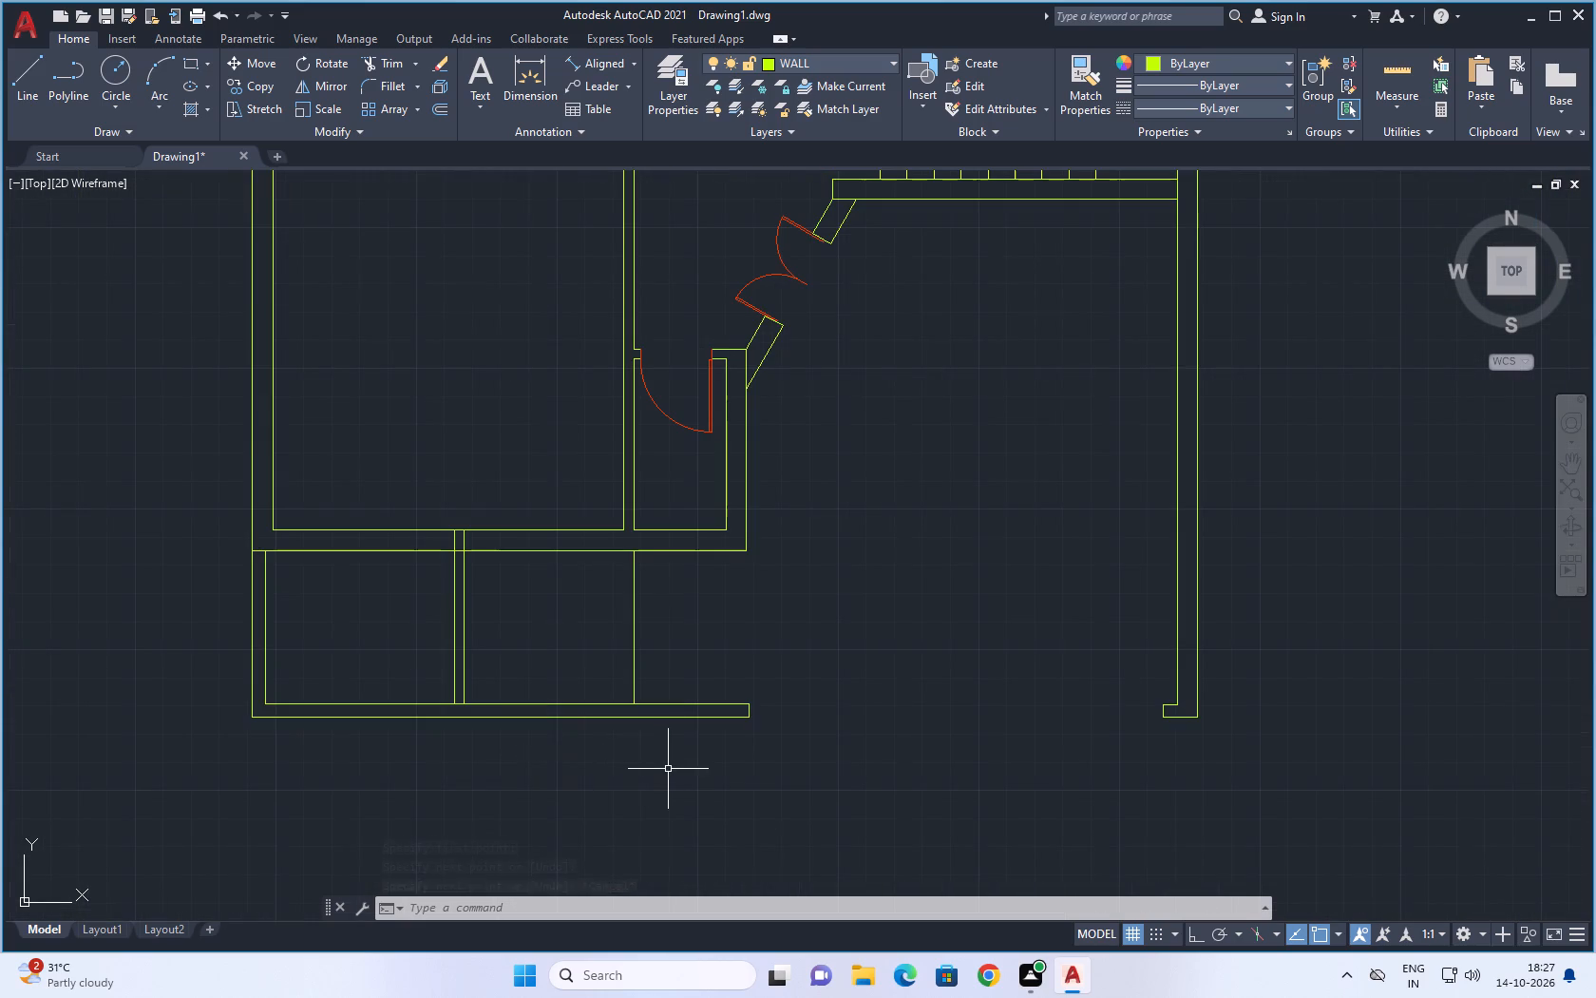
pyautogui.moveTo(666, 774); pyautogui.dragTo(658, 789, button='middle')
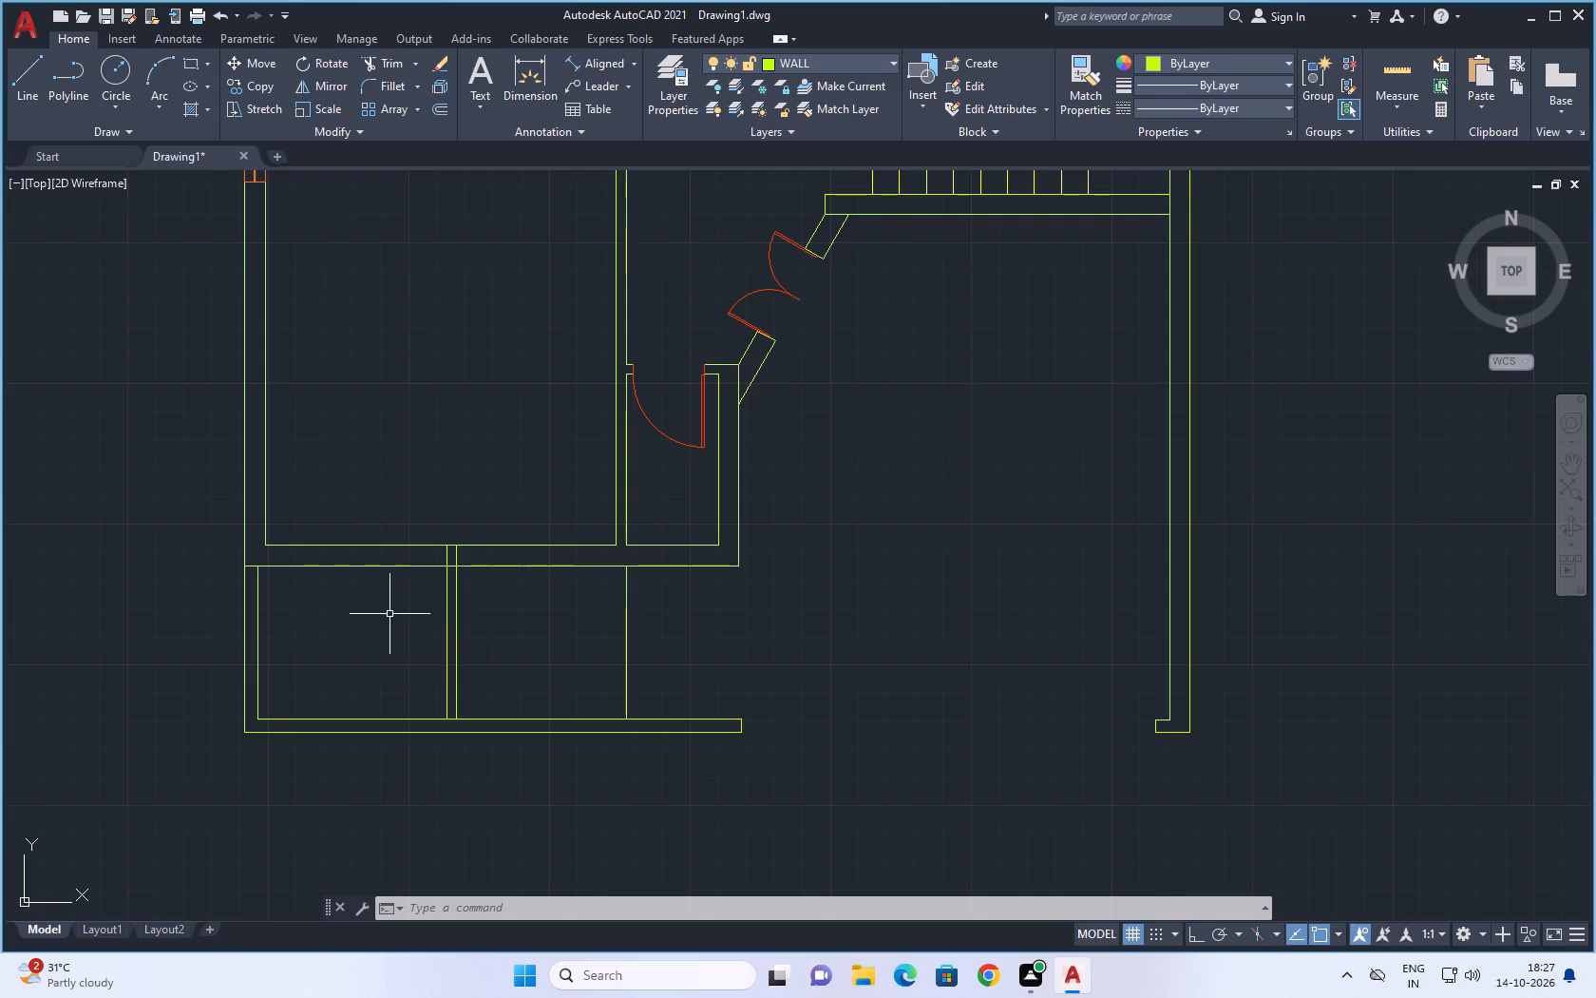
pyautogui.scroll(-2, 383, 631)
pyautogui.moveTo(611, 744); pyautogui.dragTo(533, 794, button='middle')
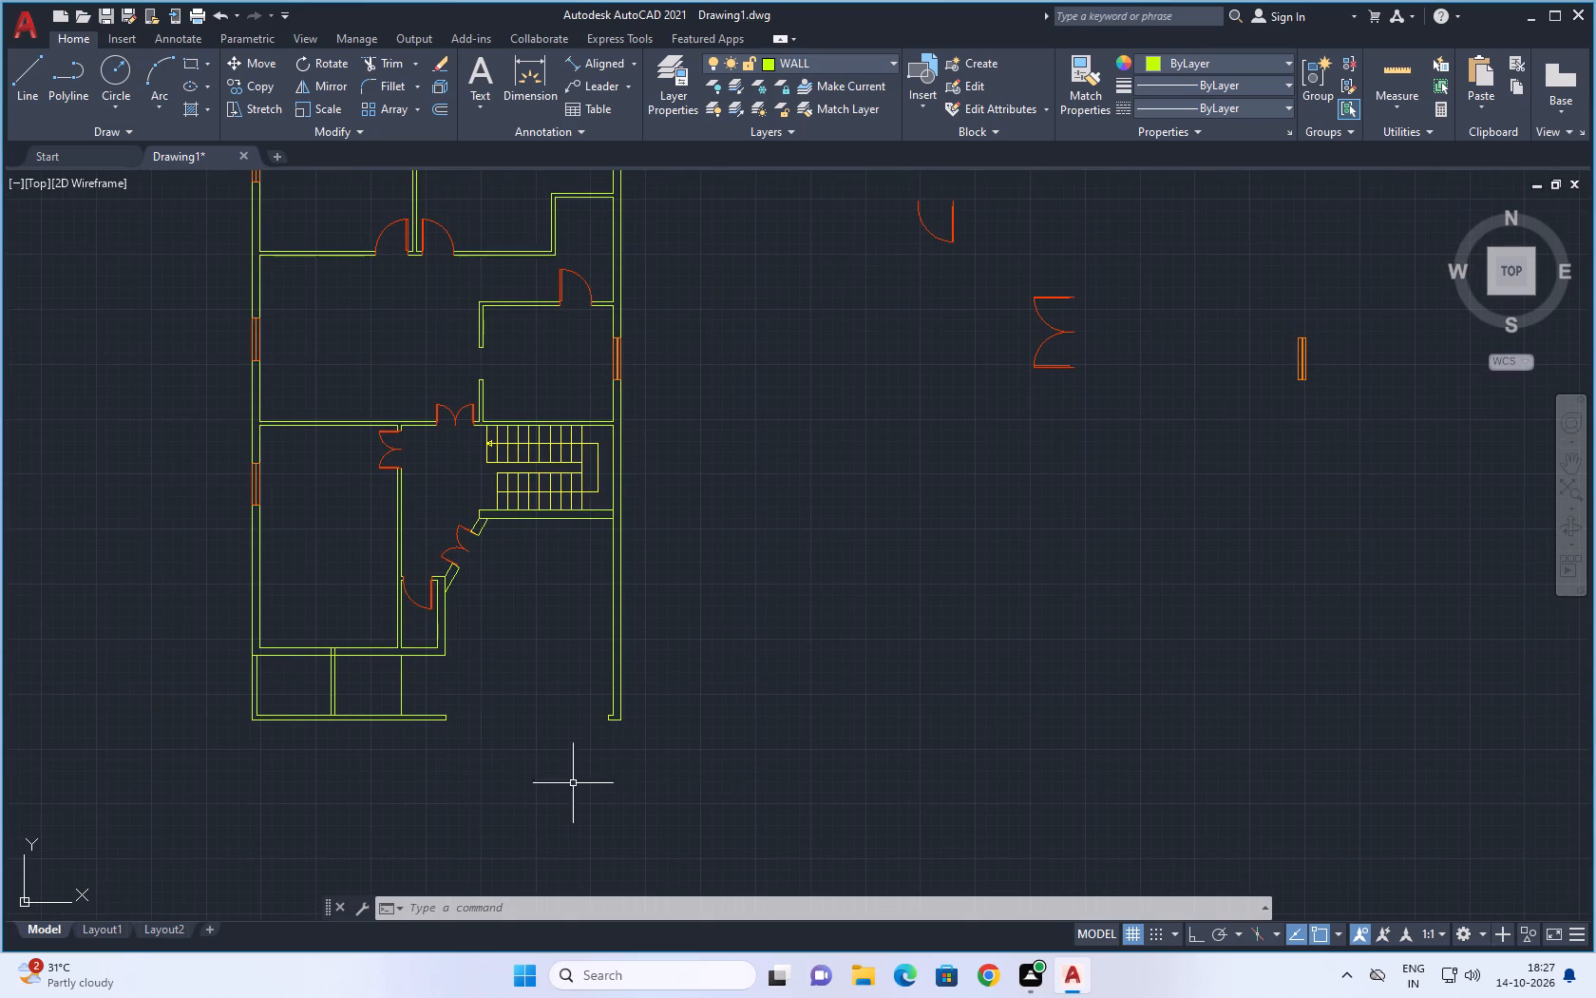
pyautogui.moveTo(722, 643); pyautogui.dragTo(723, 696, button='middle')
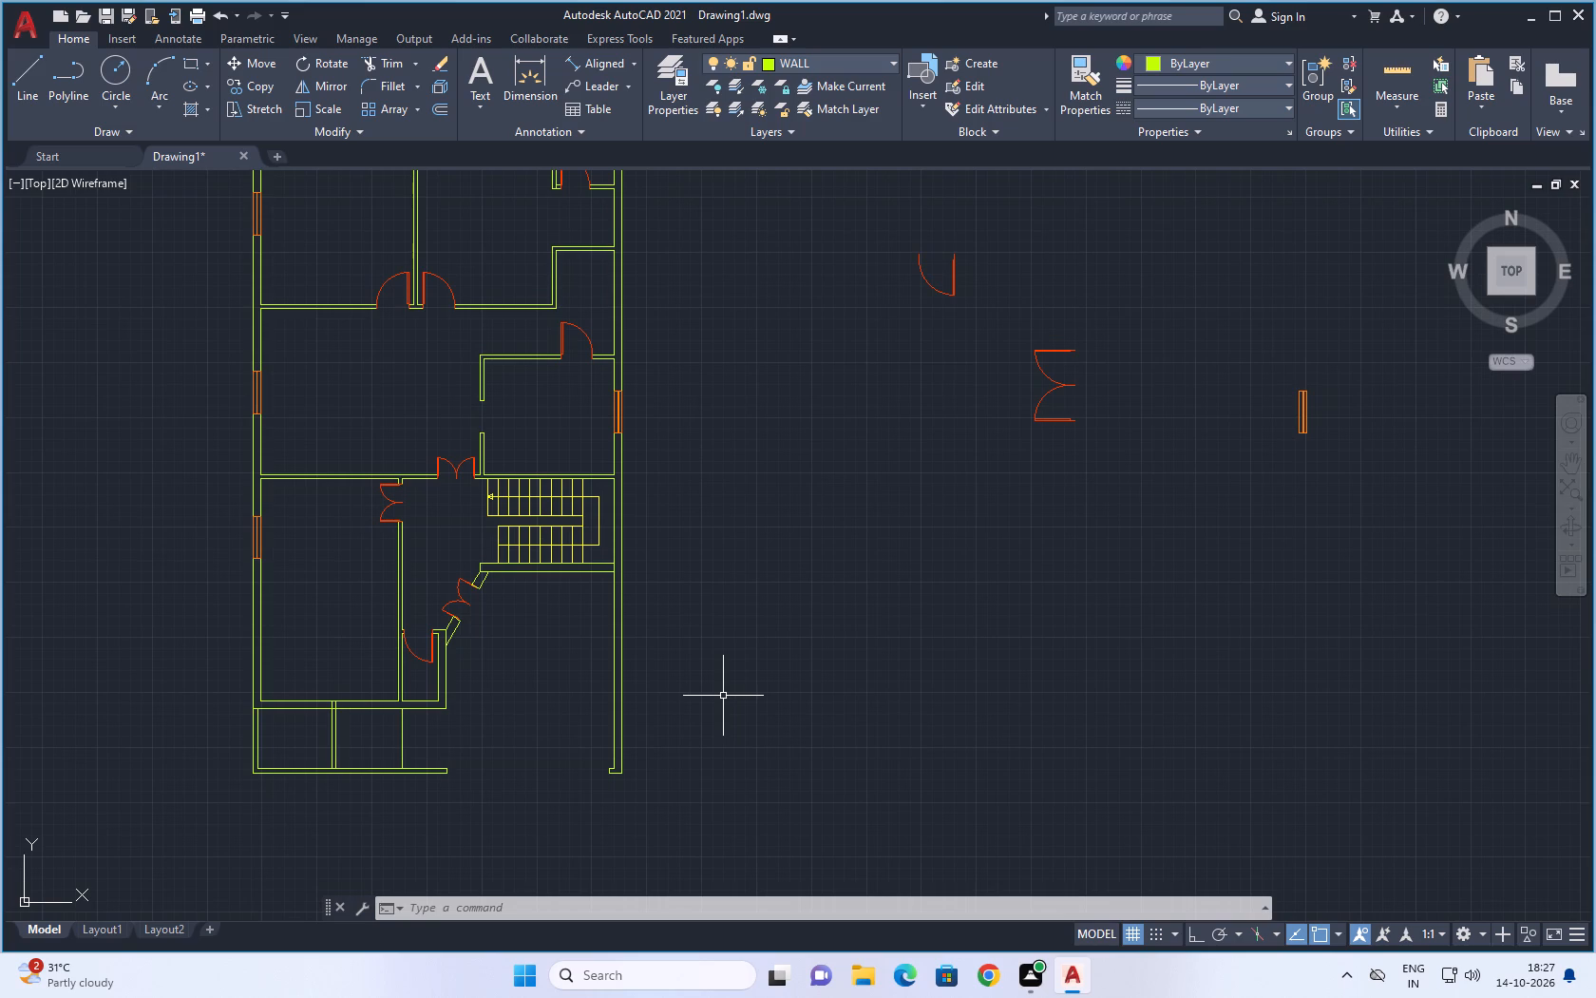
pyautogui.scroll(-2, 772, 684)
pyautogui.moveTo(811, 585); pyautogui.dragTo(711, 858, button='middle')
pyautogui.scroll(1, 491, 679)
pyautogui.press('Escape')
pyautogui.moveTo(526, 665); pyautogui.dragTo(553, 413, button='middle')
pyautogui.scroll(3, 537, 537)
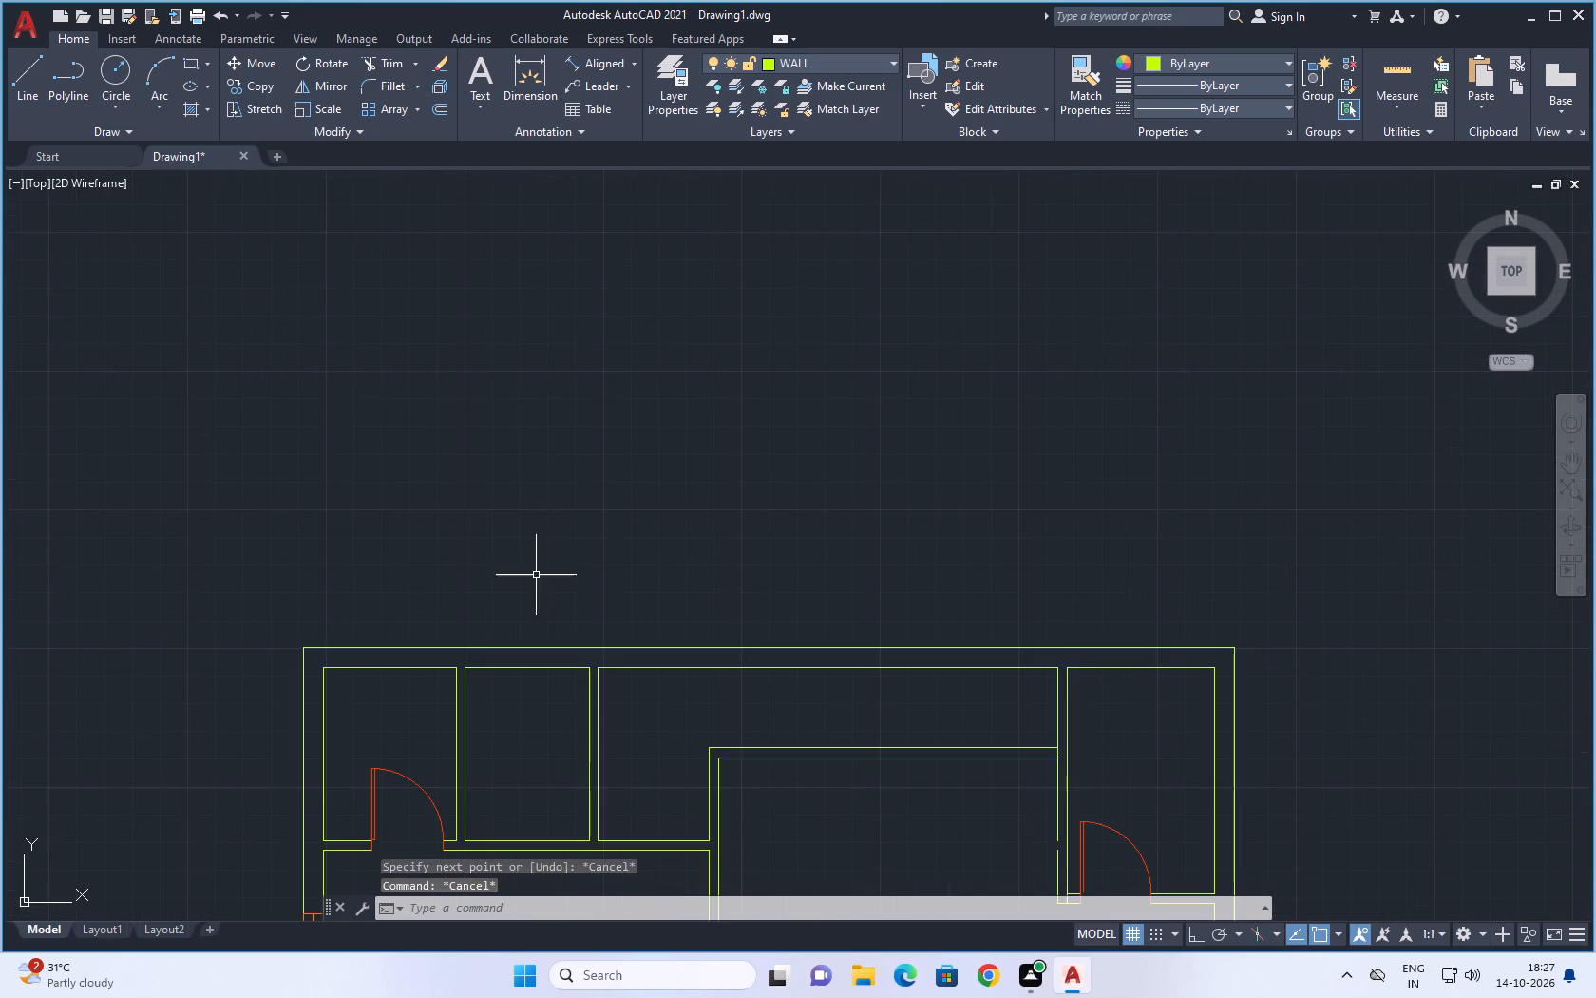
pyautogui.moveTo(529, 583); pyautogui.dragTo(573, 374, button='middle')
pyautogui.scroll(1, 576, 374)
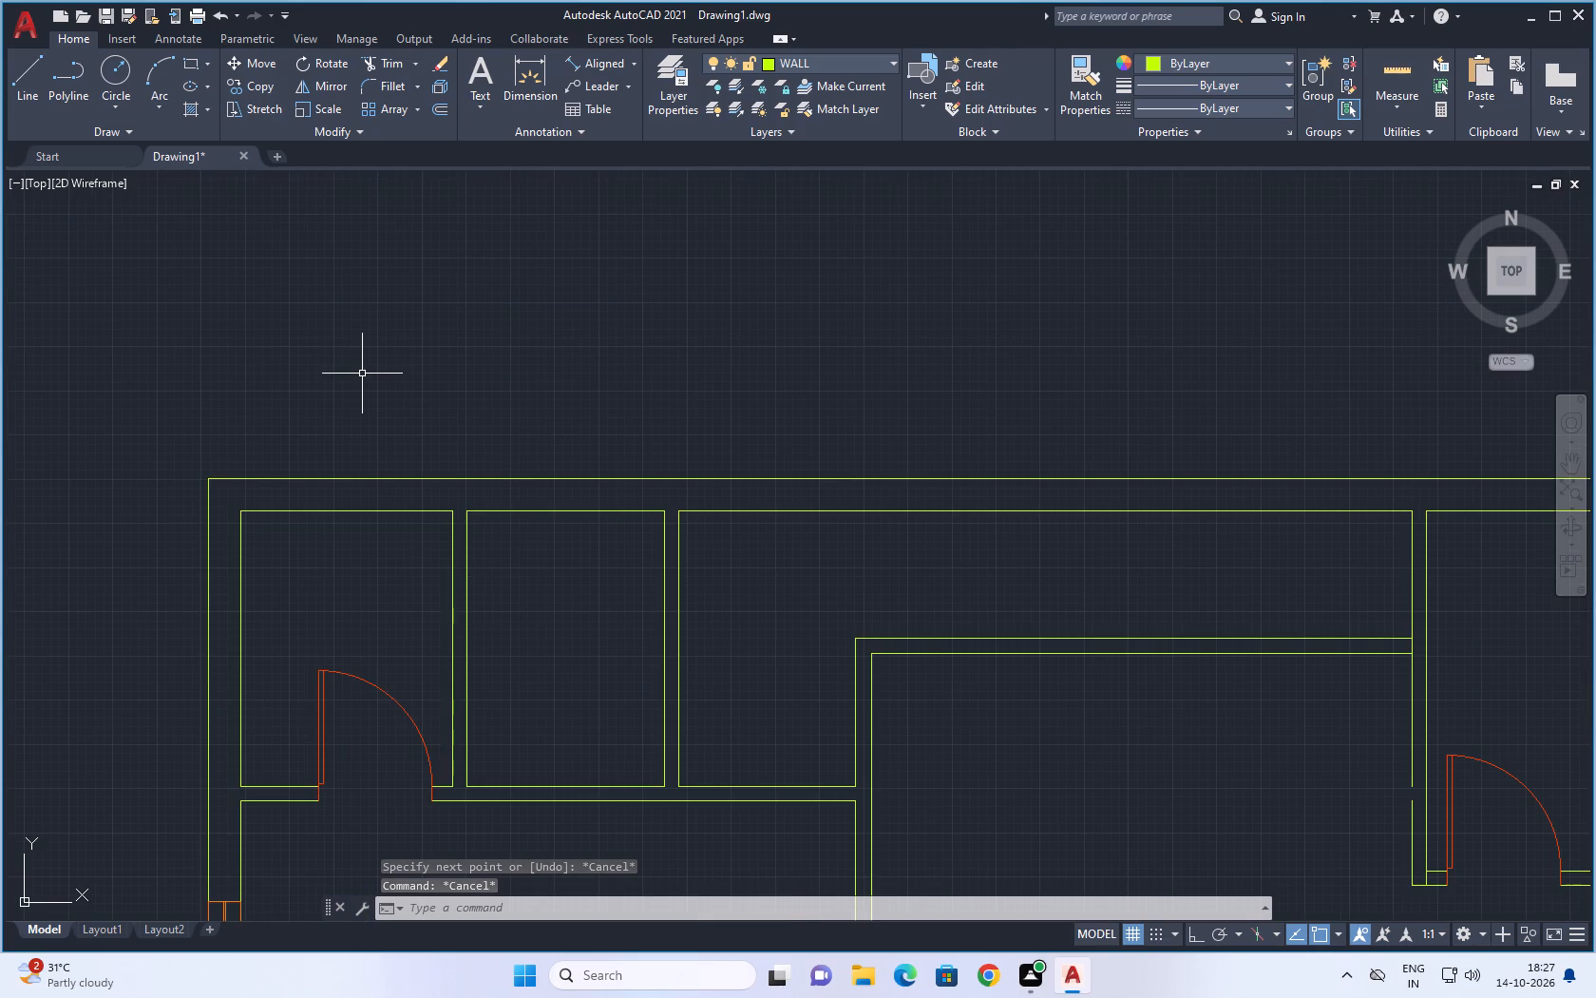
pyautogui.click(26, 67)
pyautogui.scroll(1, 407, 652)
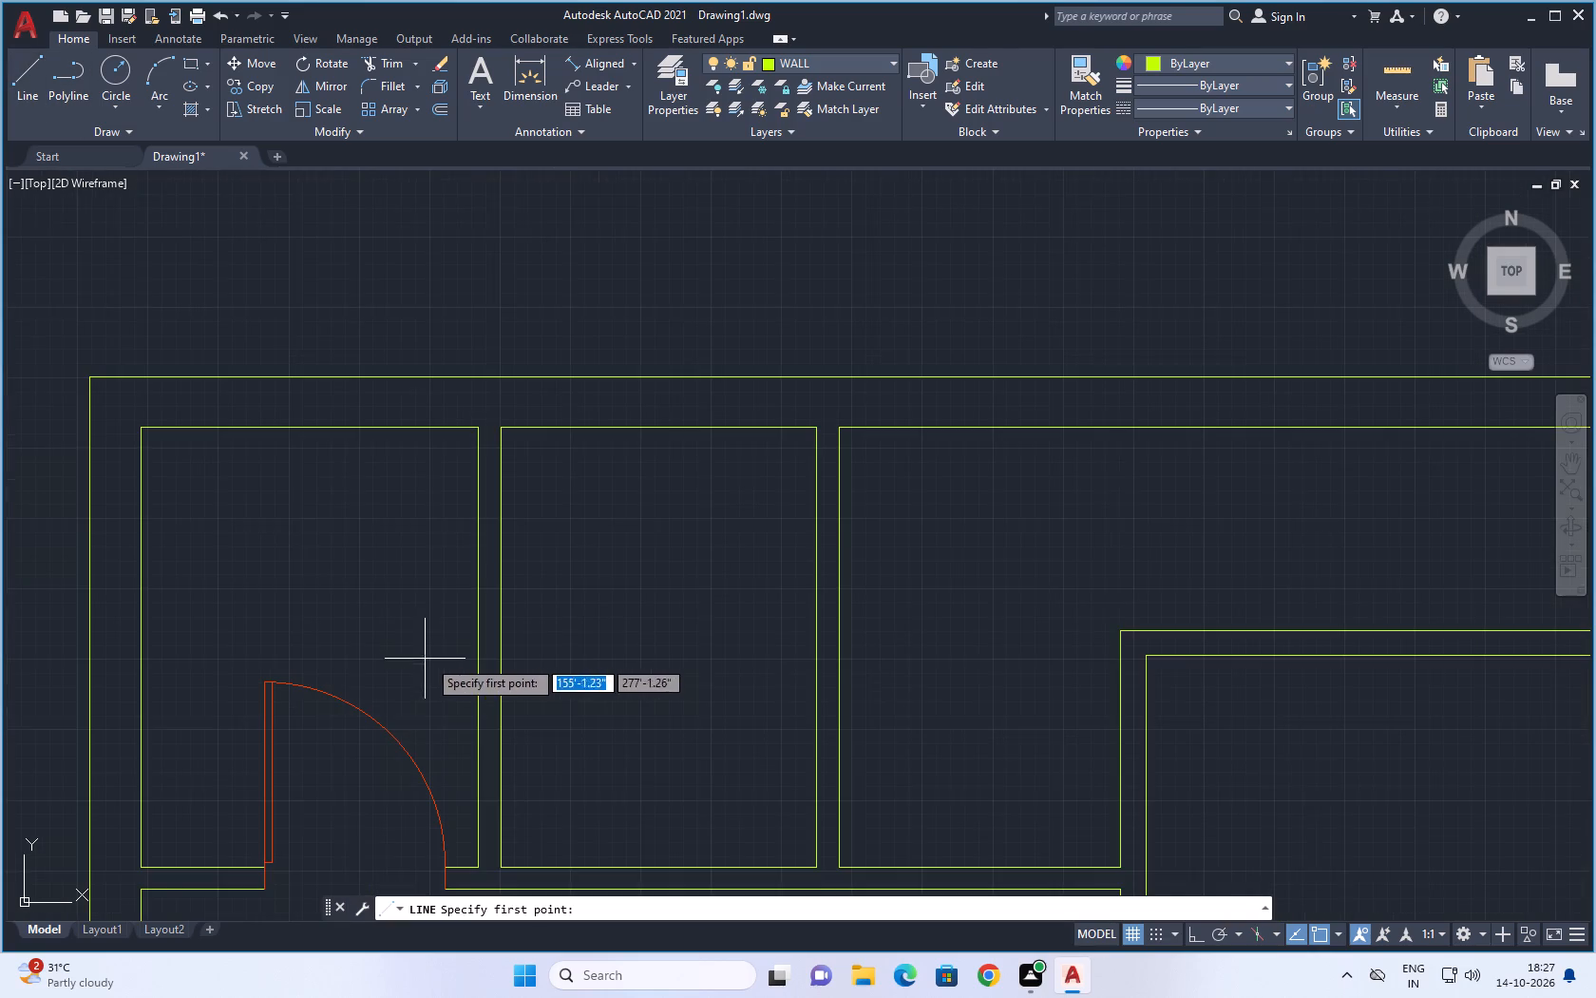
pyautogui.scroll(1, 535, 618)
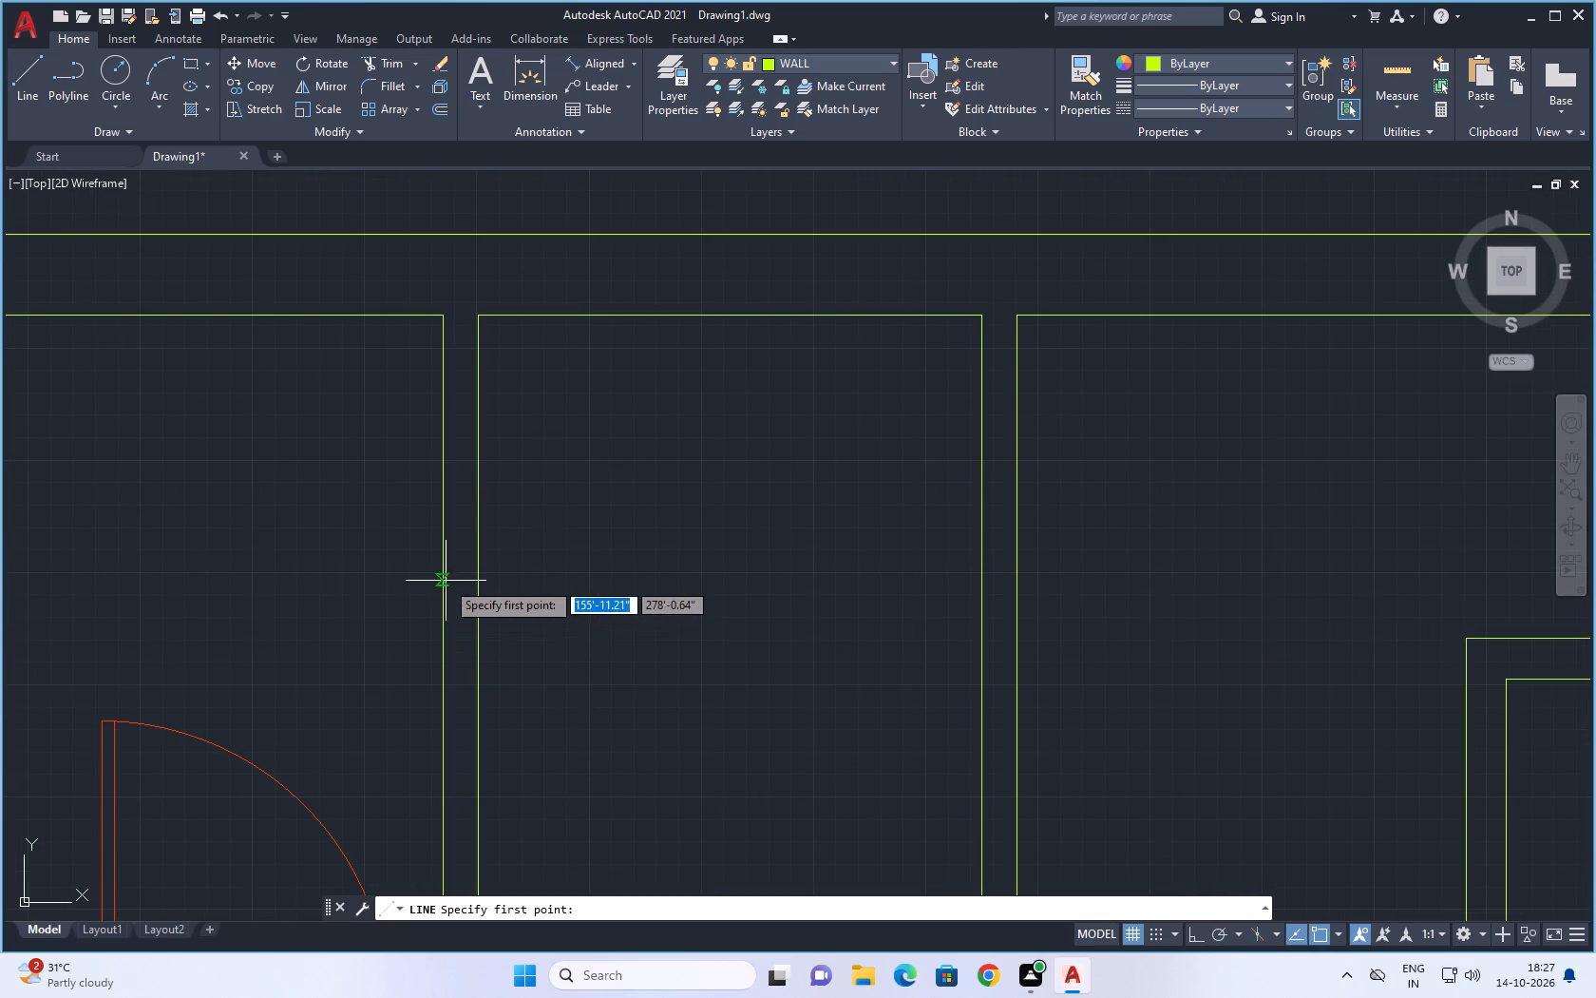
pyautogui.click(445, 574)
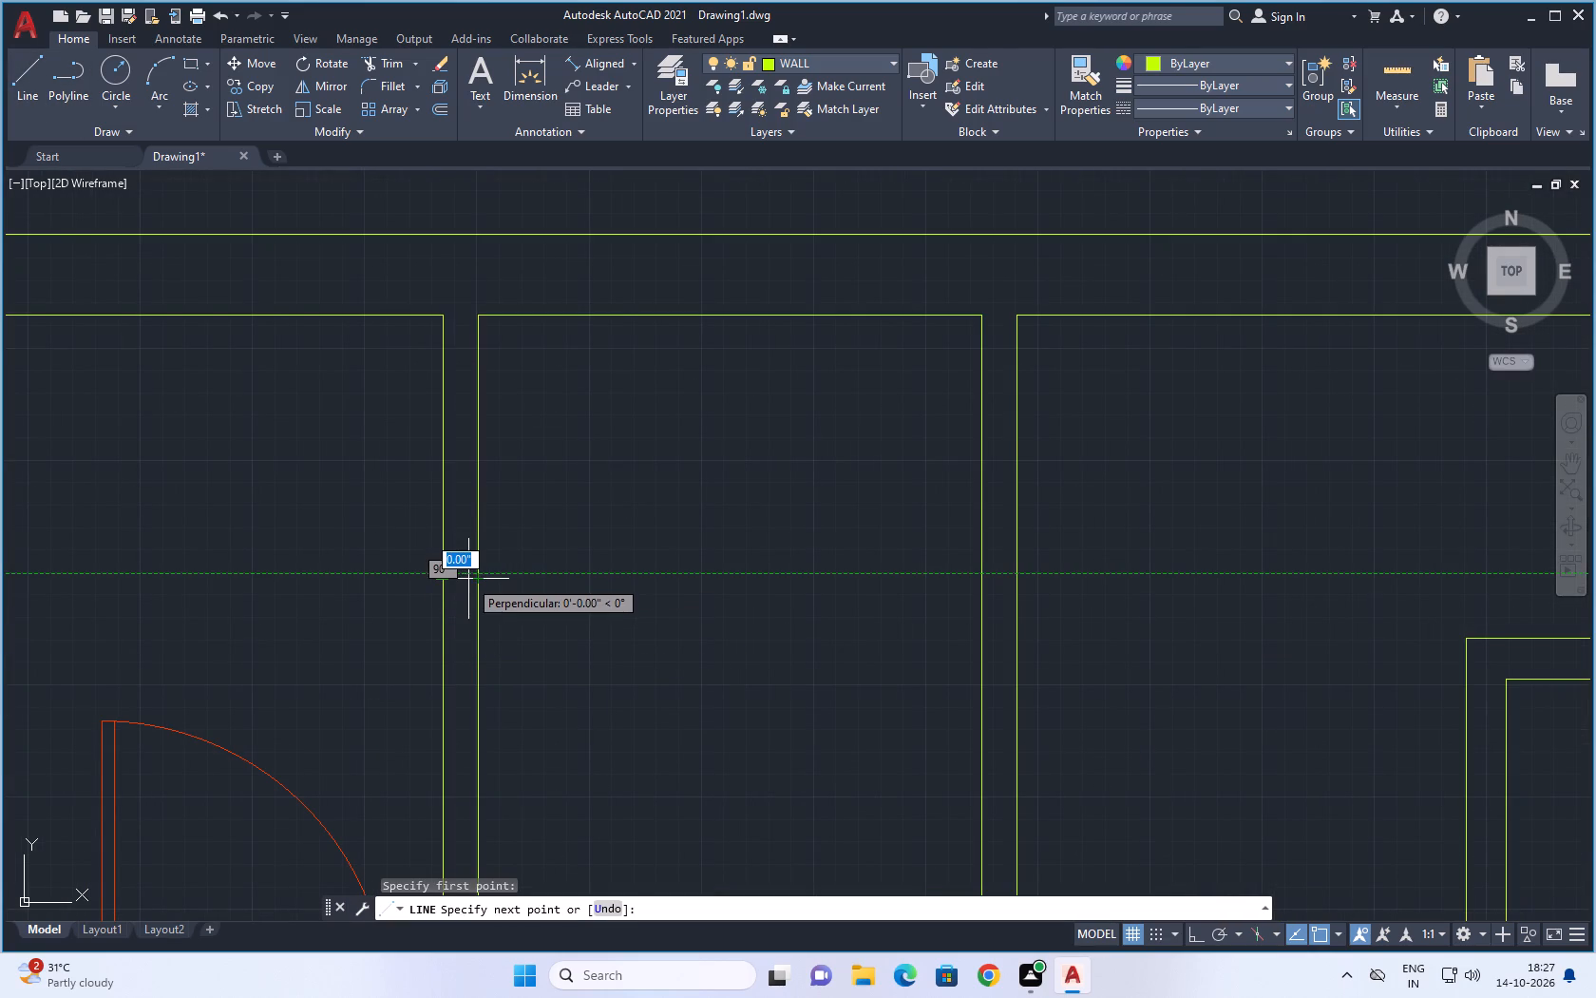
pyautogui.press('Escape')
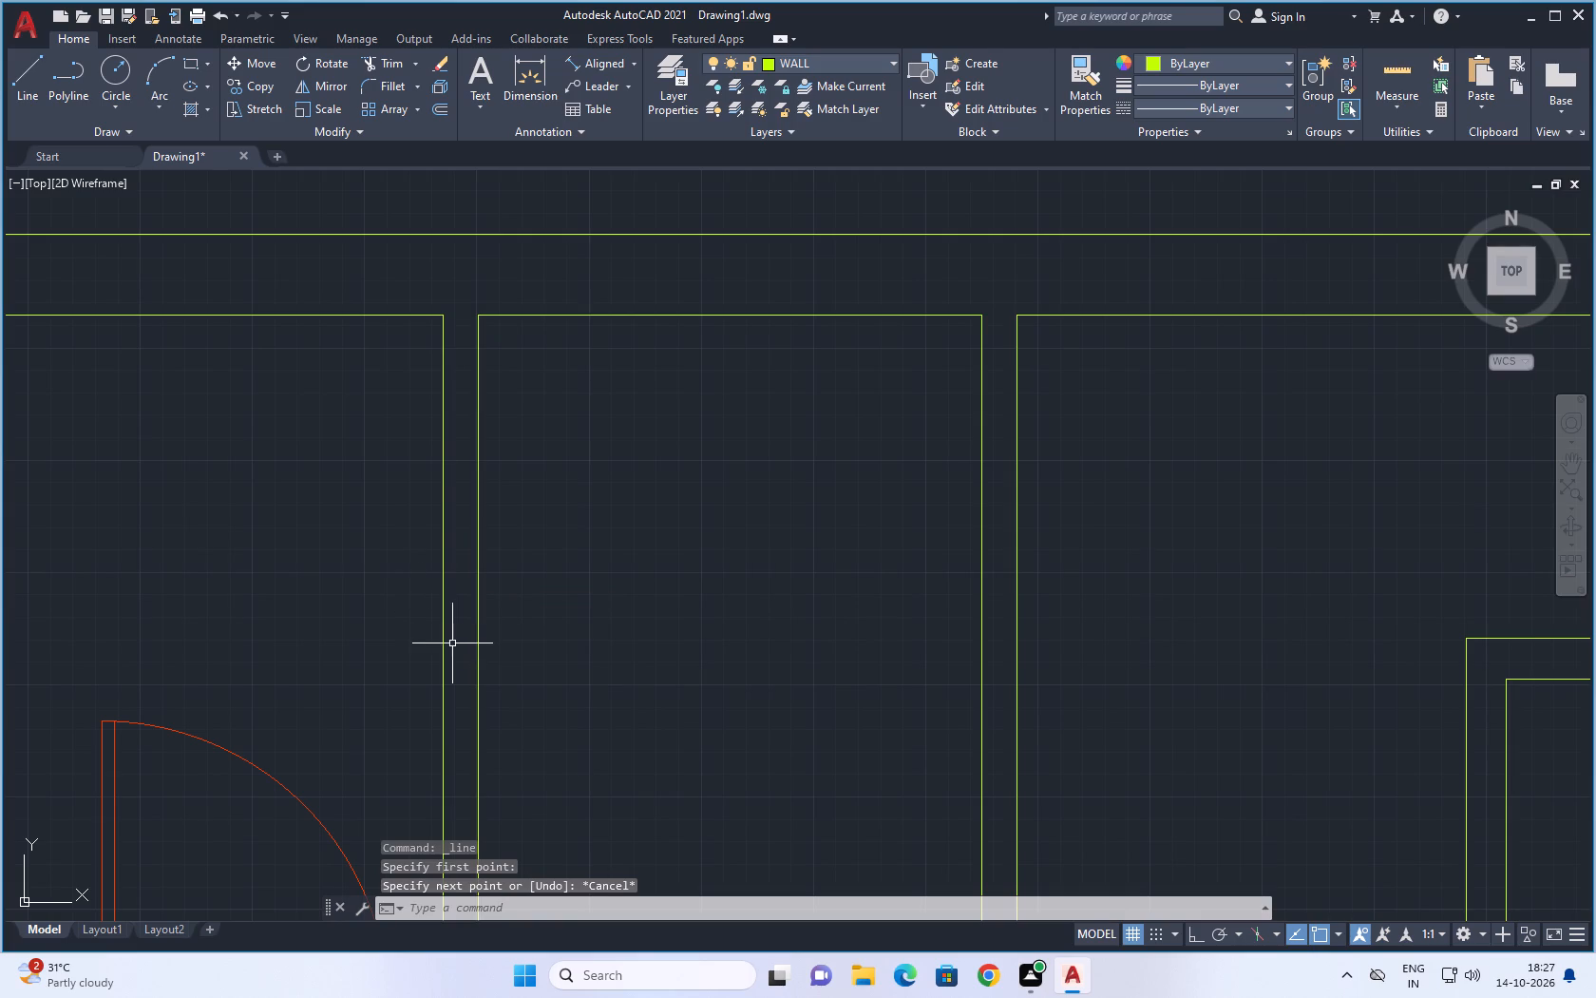
# Draw a 4" horizontal line across the partition wall between the first two top-left rooms, around its mid-height.
pyautogui.press('space')
pyautogui.click(441, 628)
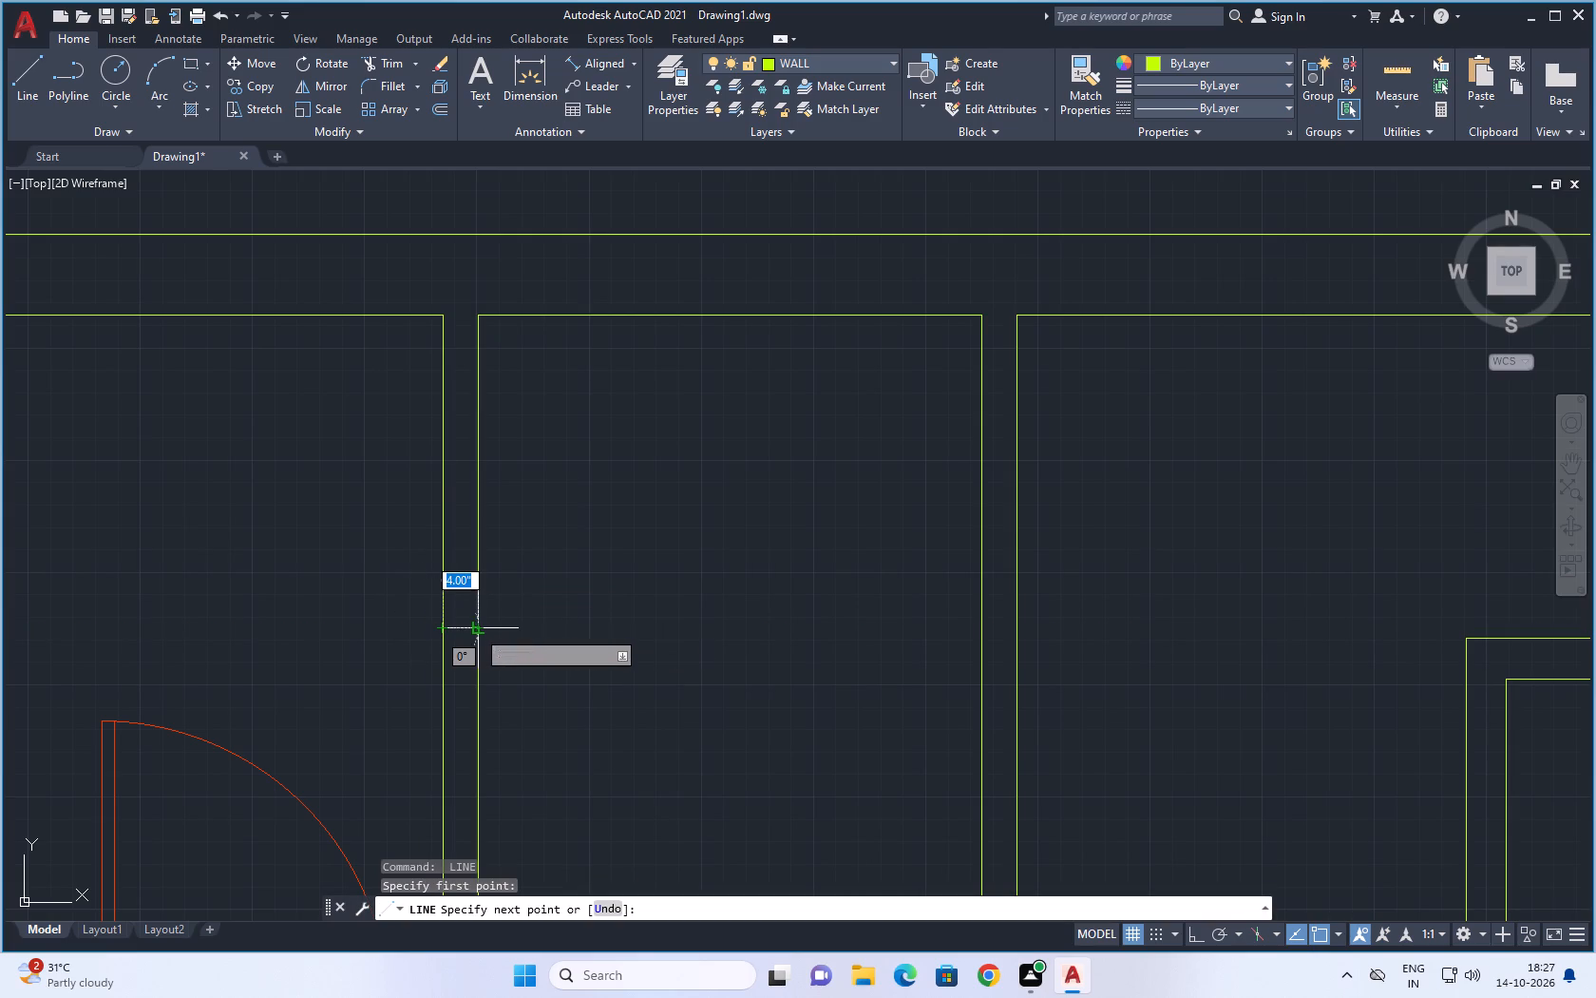
pyautogui.click(477, 629)
pyautogui.press('Escape')
pyautogui.scroll(-1, 524, 631)
pyautogui.moveTo(543, 618); pyautogui.dragTo(540, 500, button='middle')
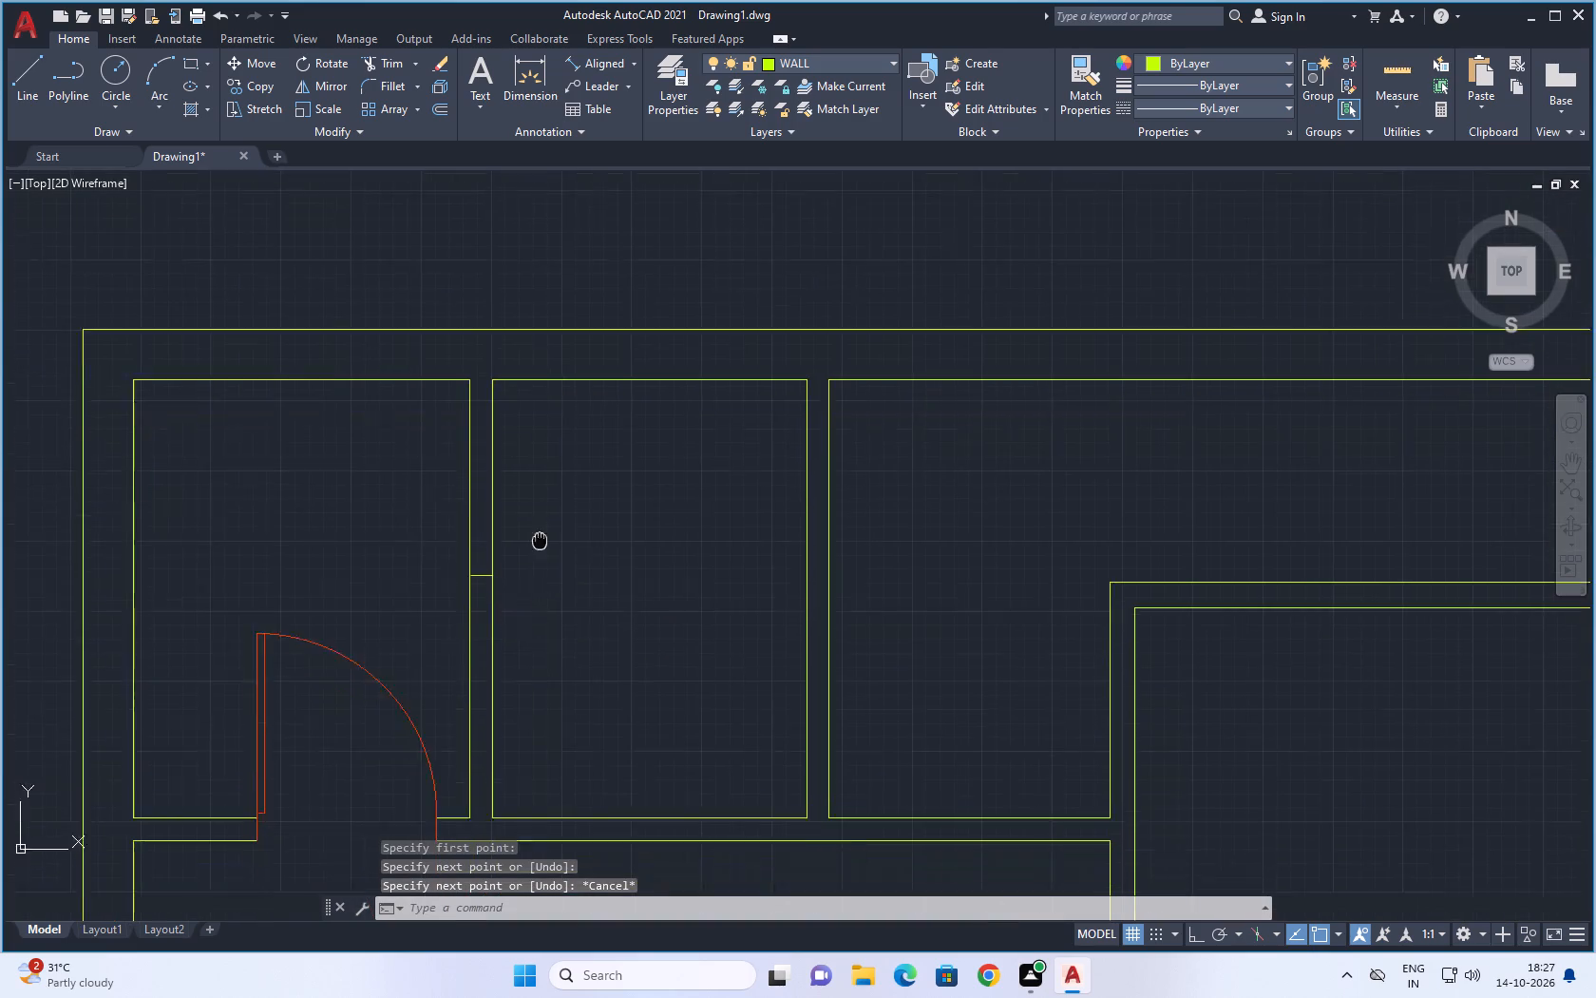
pyautogui.moveTo(540, 500); pyautogui.dragTo(541, 438, button='middle')
pyautogui.press('Escape')
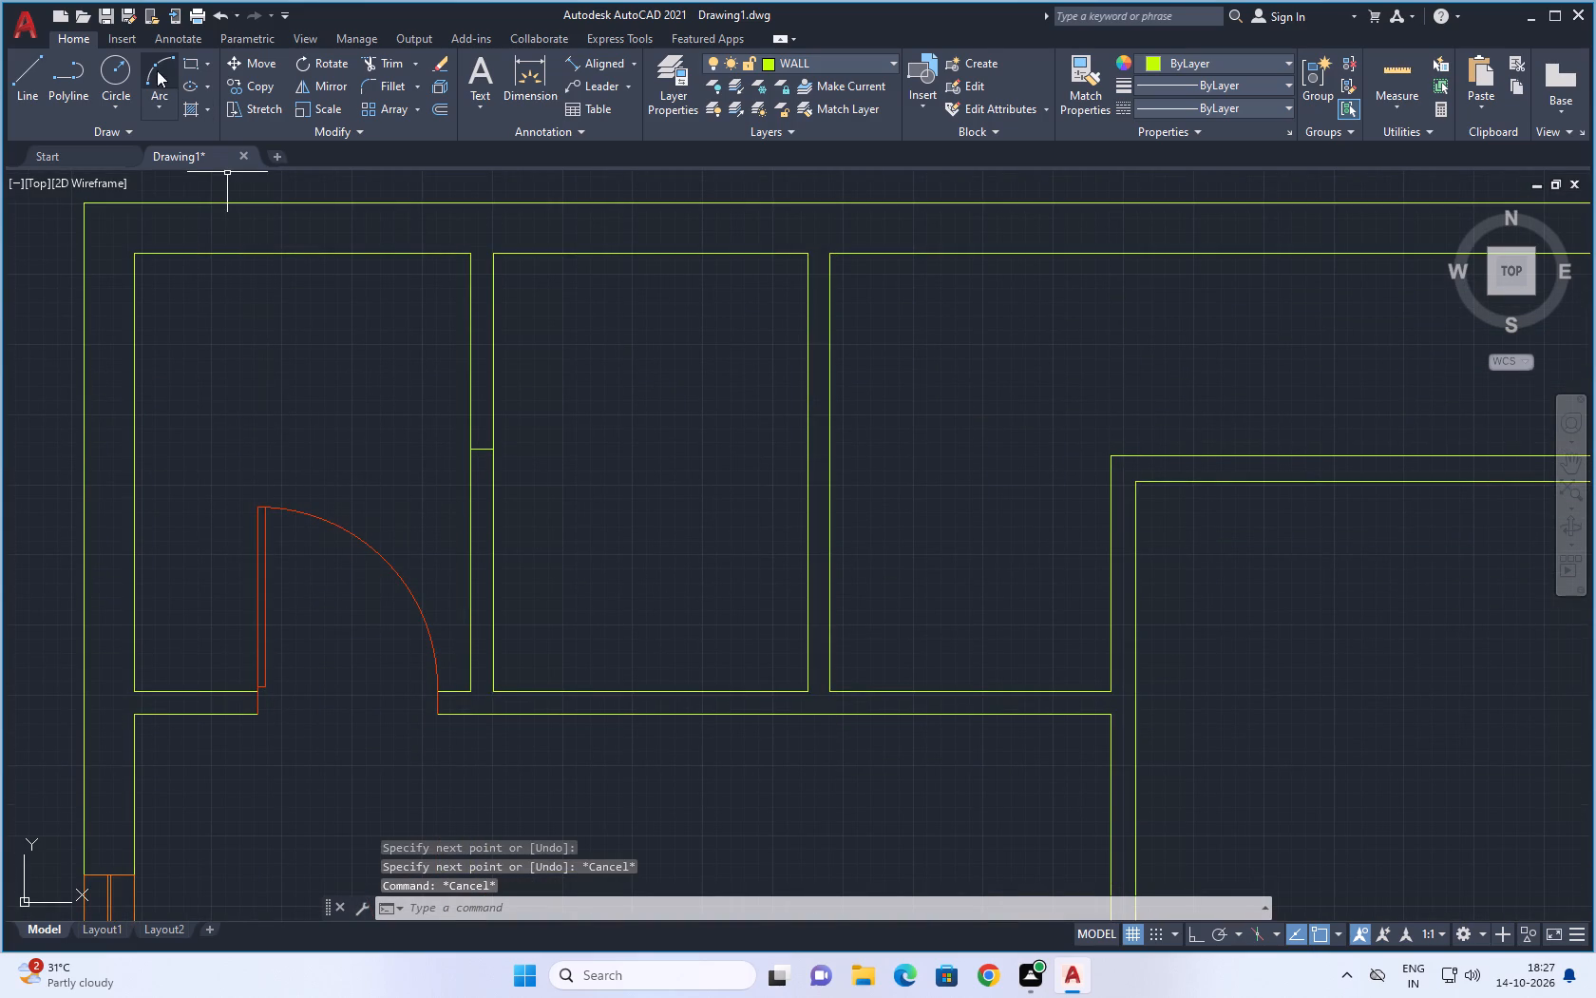
# Trim away both partition wall lines below the short cross line between the first two top-left rooms.
pyautogui.click(372, 61)
pyautogui.moveTo(434, 538); pyautogui.dragTo(562, 571)
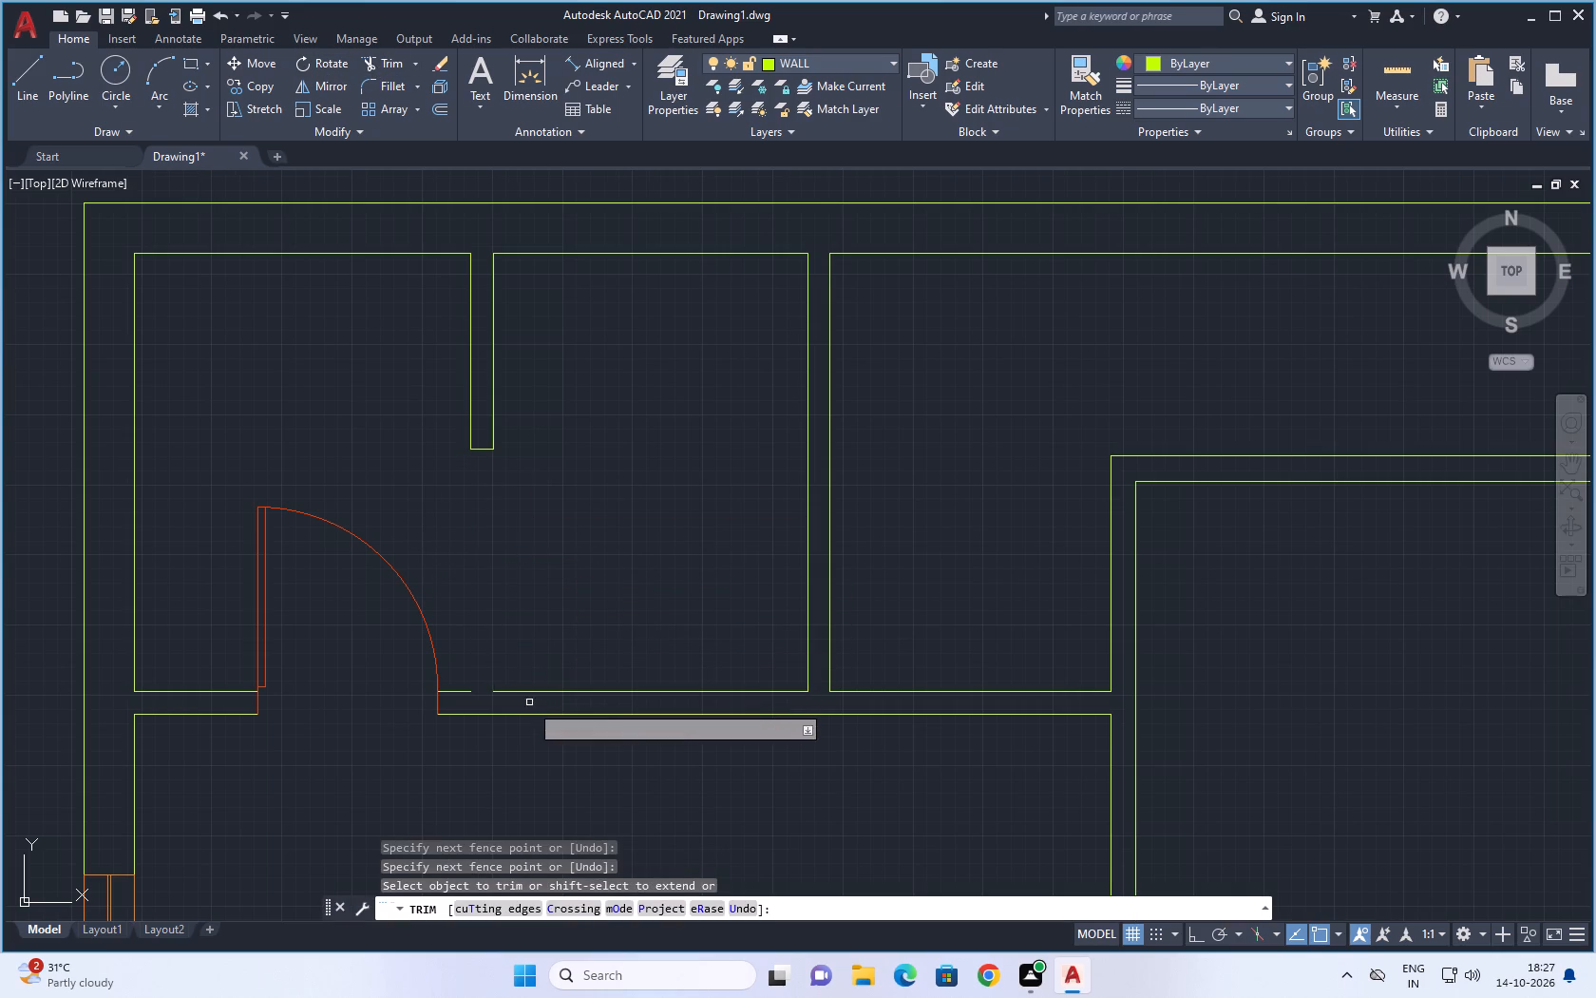
pyautogui.press('e')
pyautogui.press('x')
pyautogui.press('space')
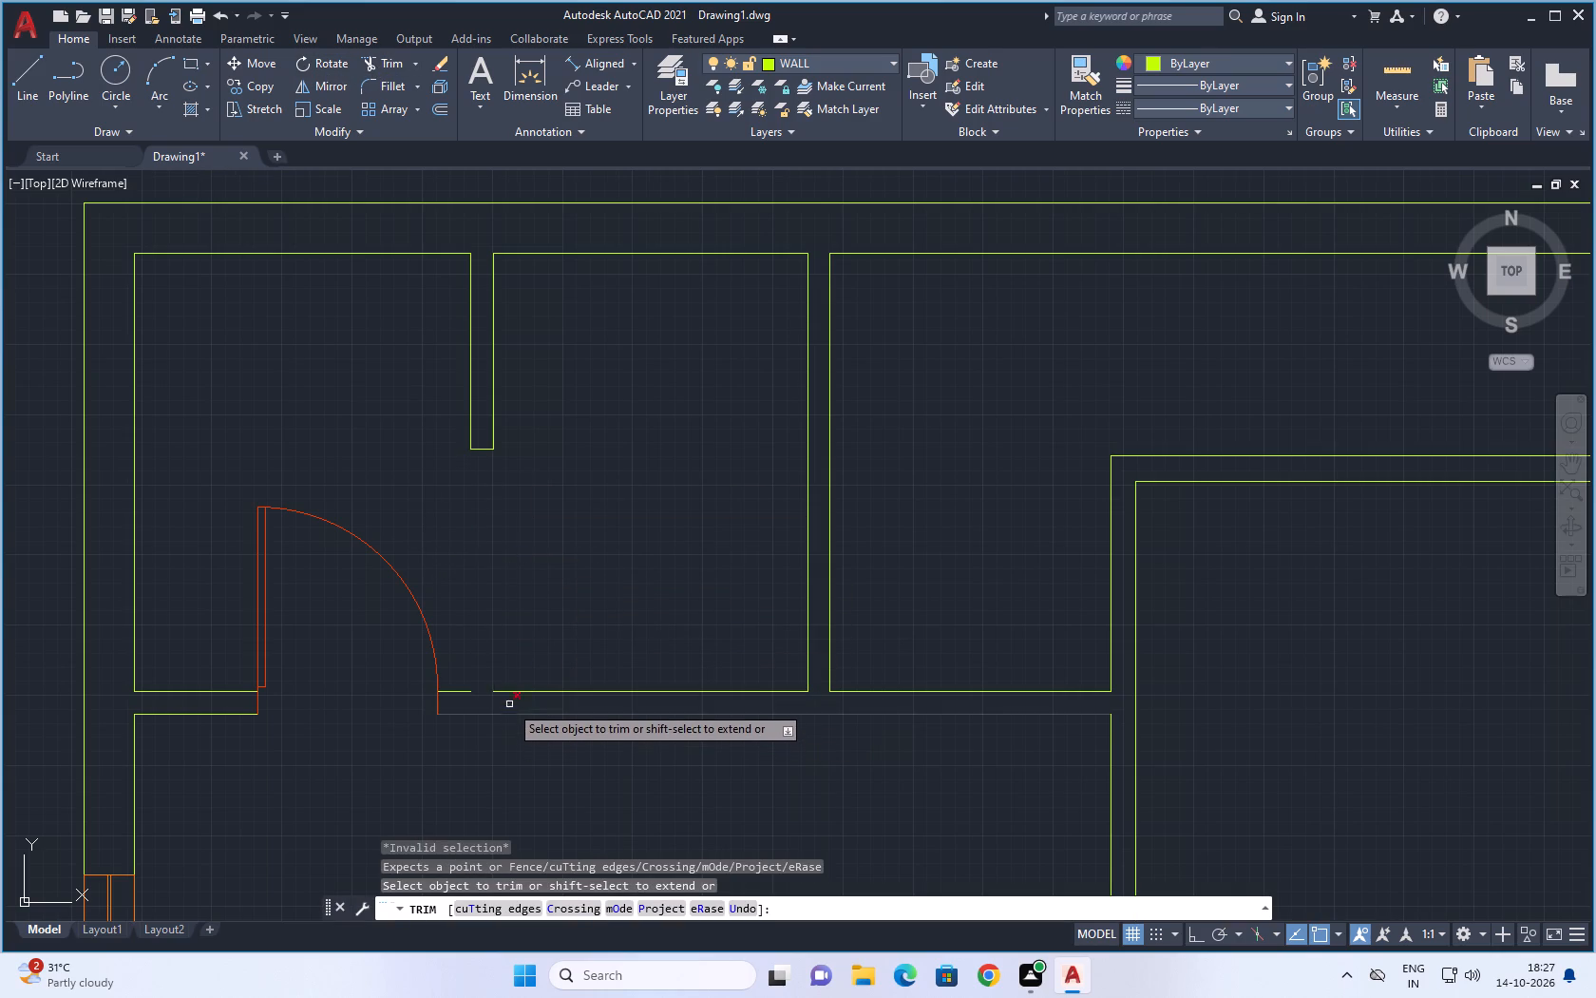
pyautogui.press('Escape')
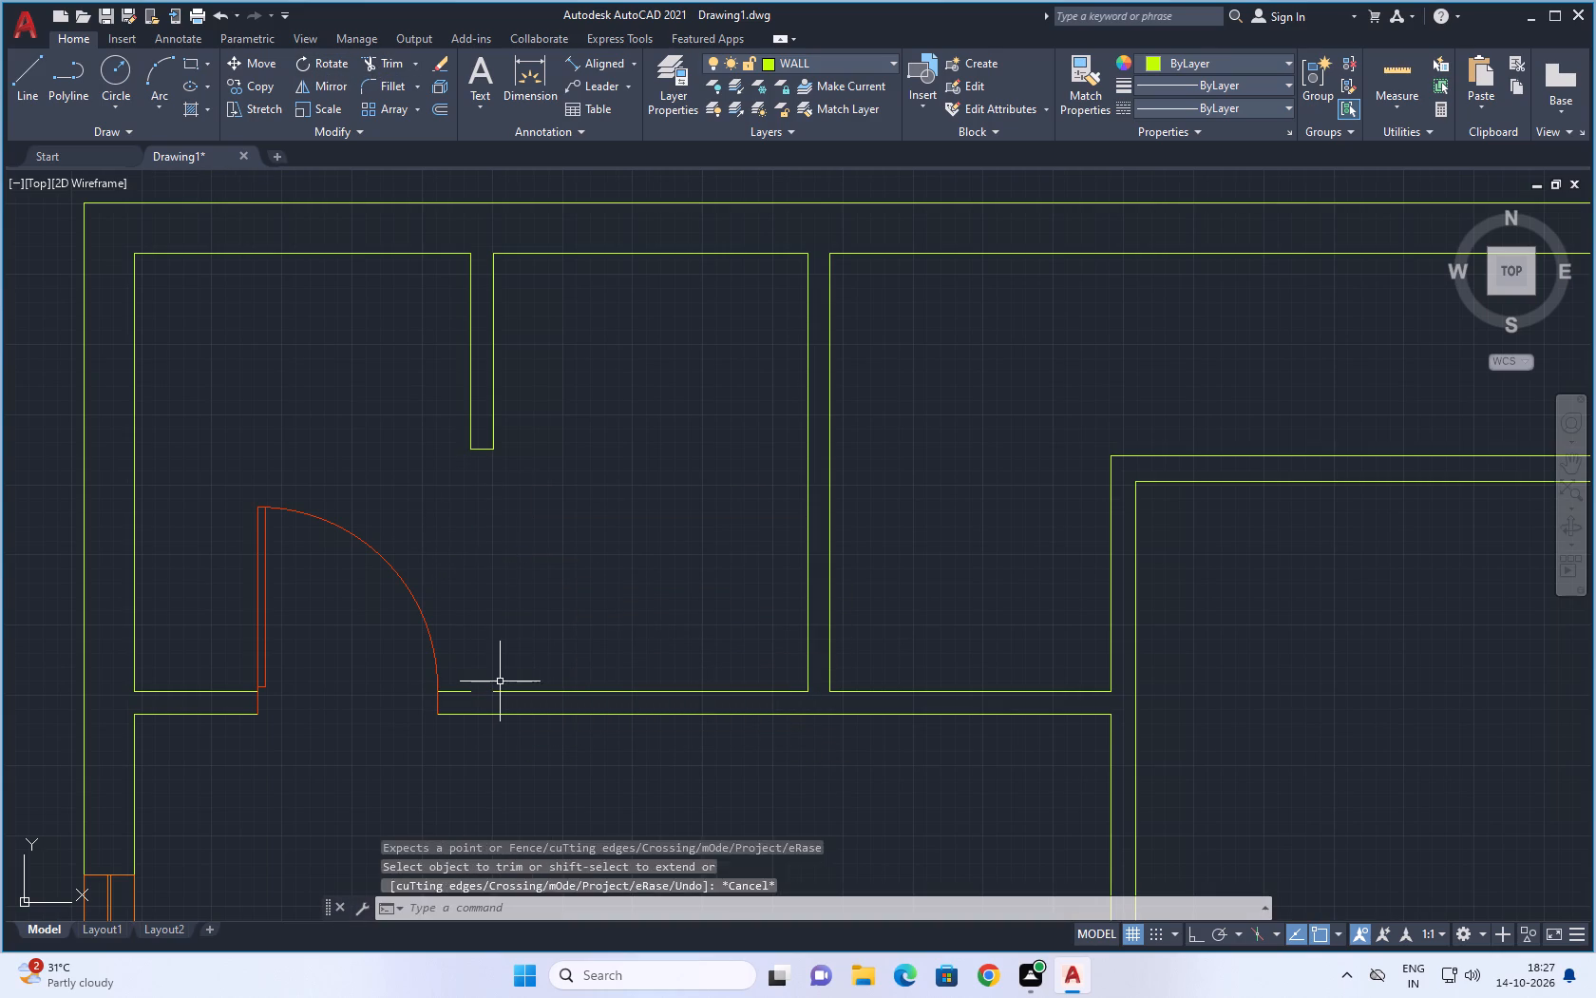
# Extend the lower wall line of the top-left rooms across the gap left by the removed partition.
pyautogui.press('Escape')
pyautogui.press('e')
pyautogui.press('x')
pyautogui.press('space')
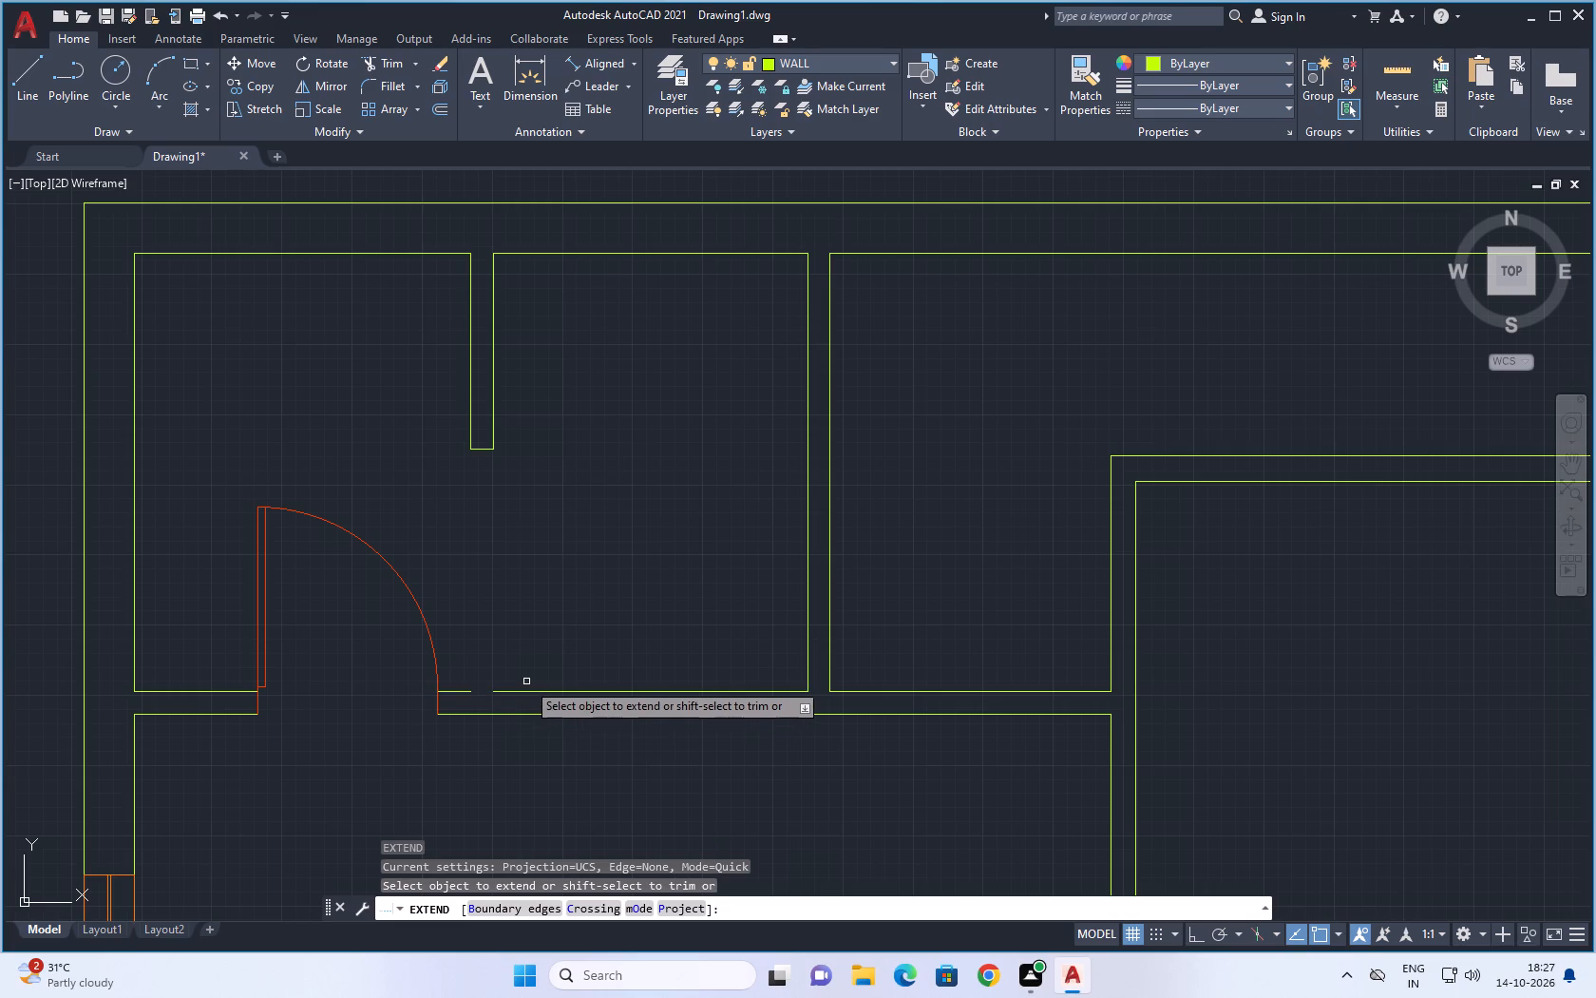
pyautogui.click(521, 691)
pyautogui.scroll(-2, 531, 645)
pyautogui.press('Escape')
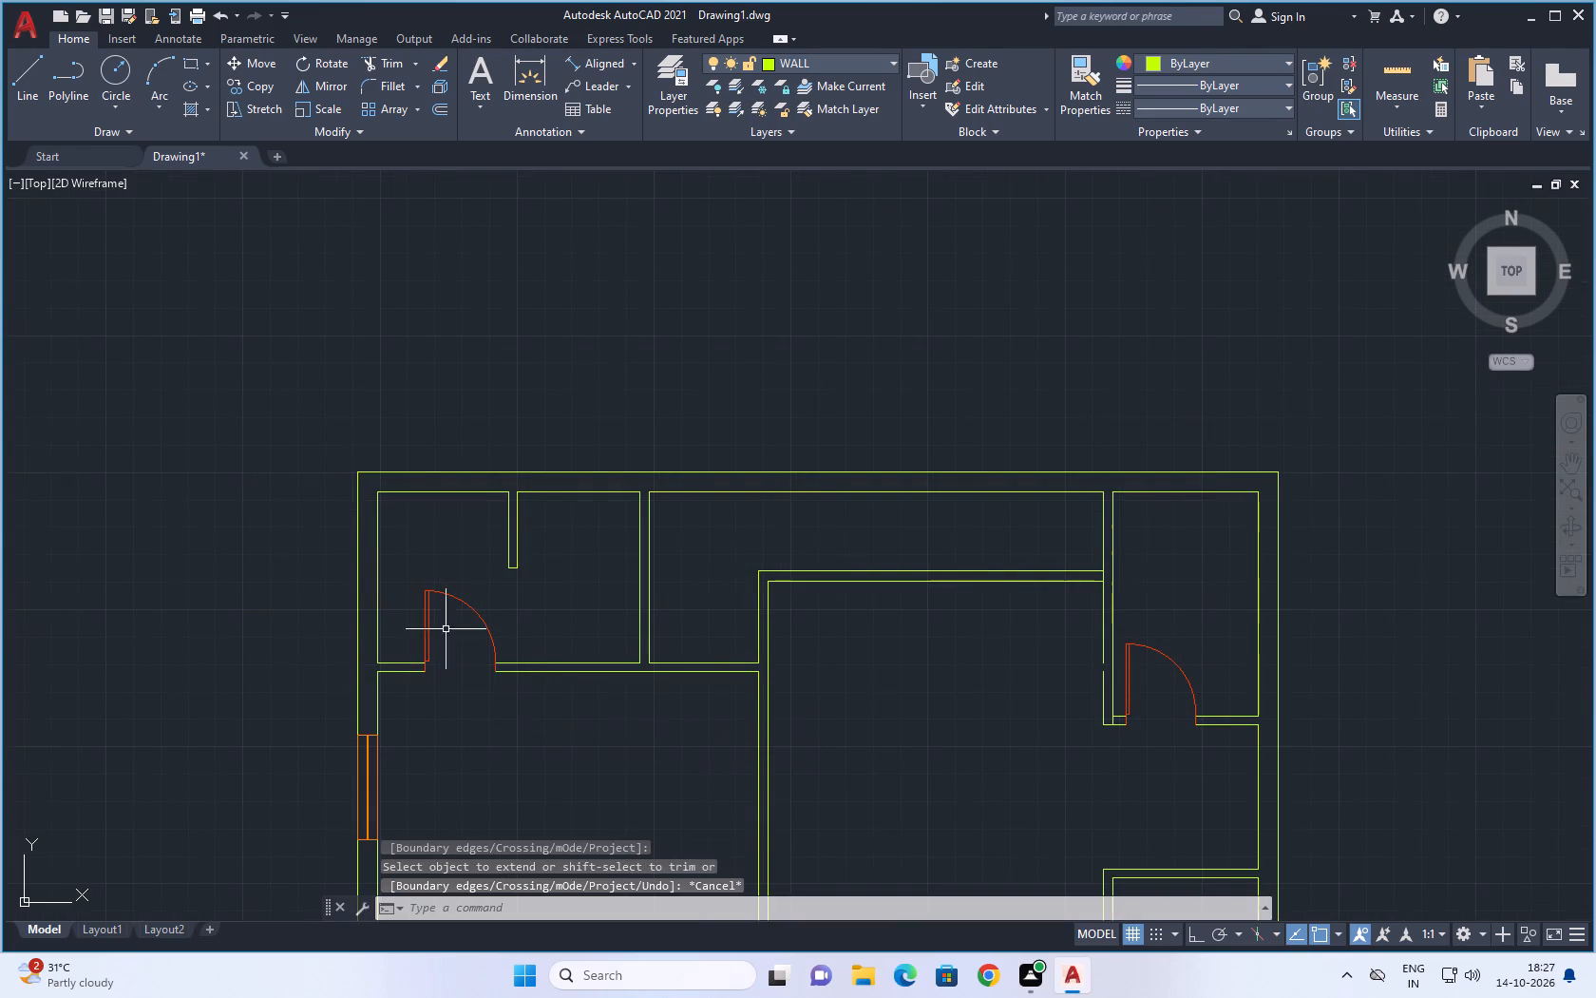
# Extend the left wall line of the top-right room to close the gap beside its door.
pyautogui.scroll(-2, 589, 335)
pyautogui.moveTo(579, 336); pyautogui.dragTo(432, 306, button='middle')
pyautogui.moveTo(809, 571); pyautogui.dragTo(790, 522, button='middle')
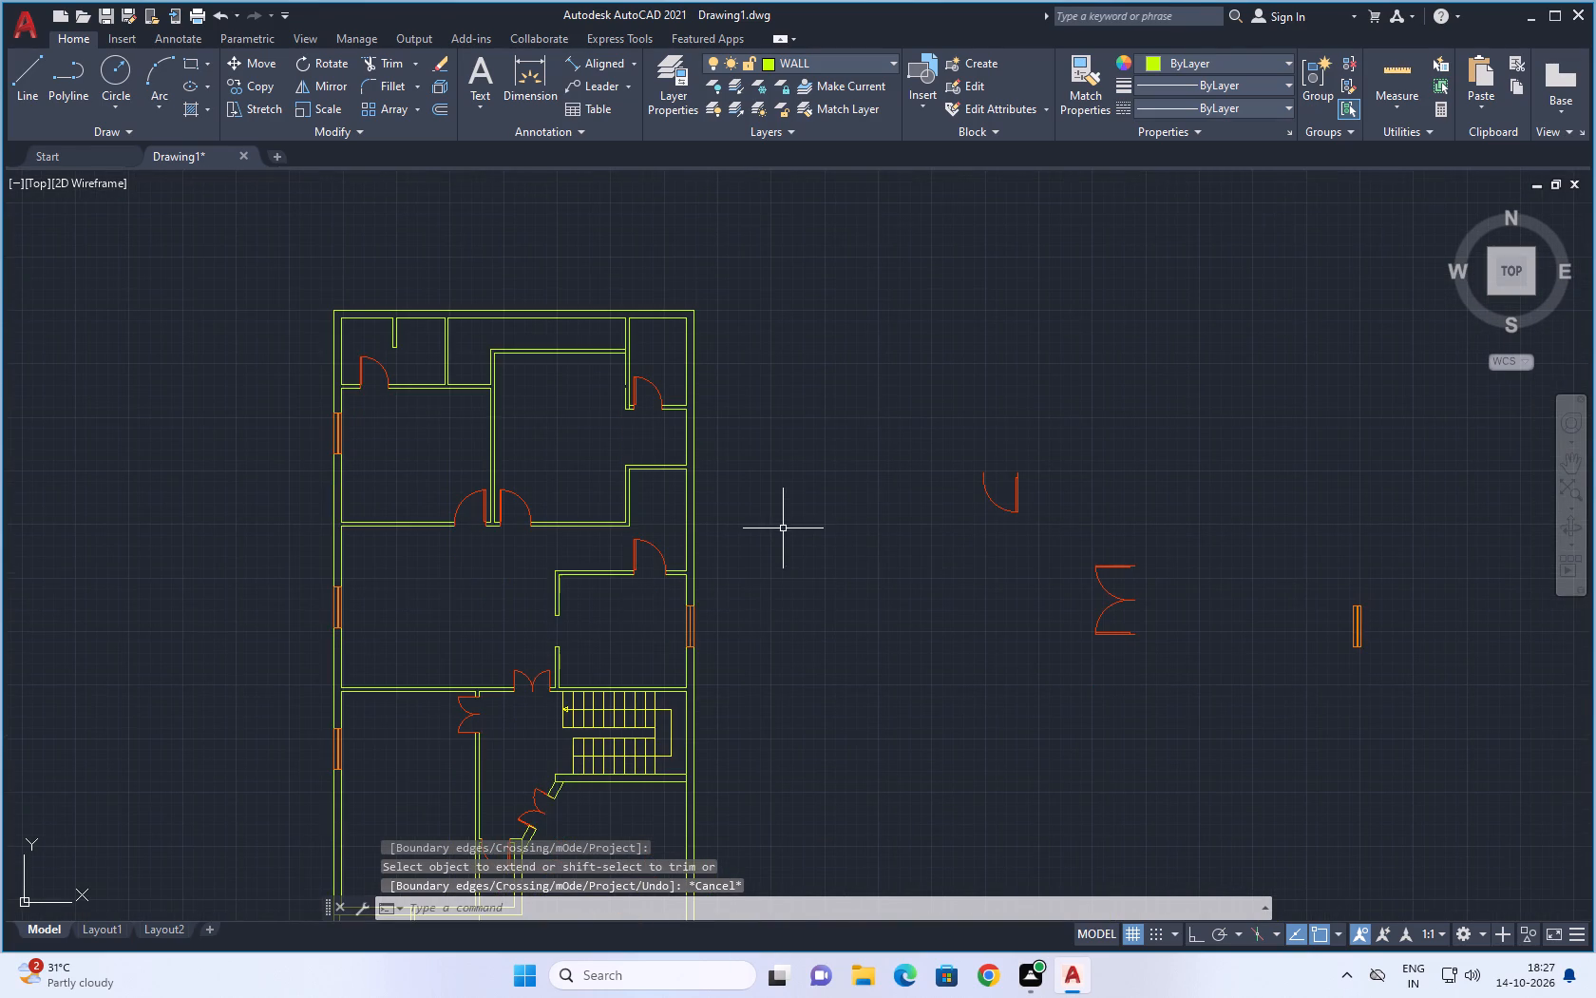
pyautogui.moveTo(809, 547); pyautogui.dragTo(802, 502, button='middle')
pyautogui.scroll(2, 672, 320)
pyautogui.scroll(2, 510, 467)
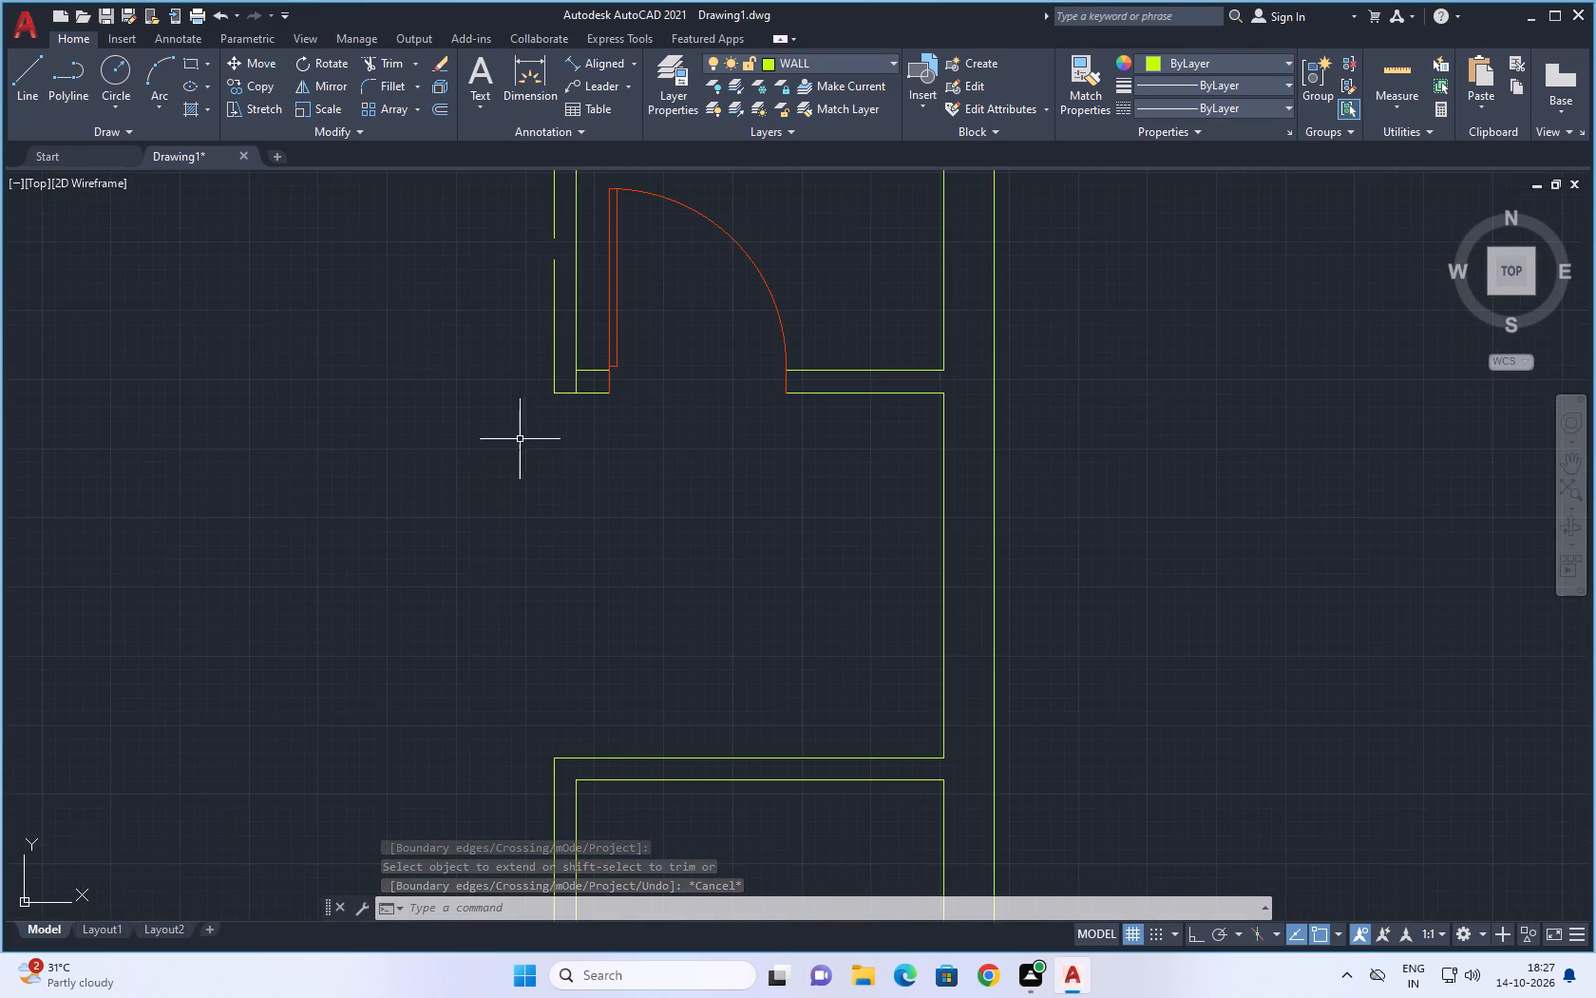
pyautogui.moveTo(522, 438); pyautogui.dragTo(448, 772, button='middle')
pyautogui.write('EX')
pyautogui.press('space')
pyautogui.click(480, 627)
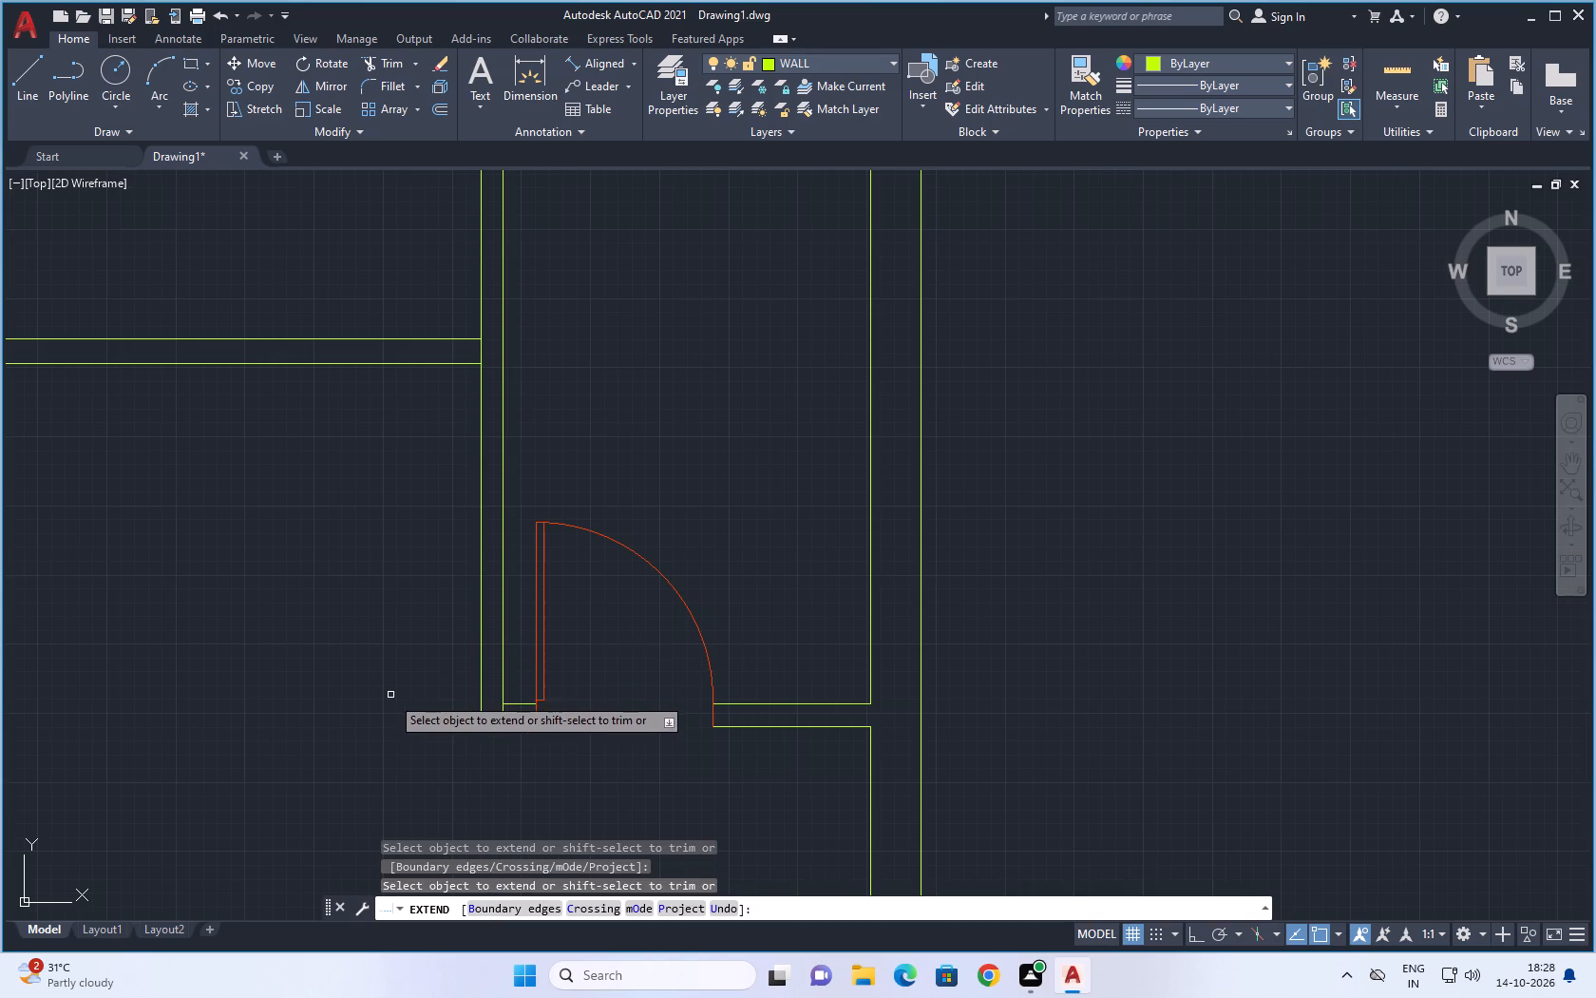
pyautogui.press('Escape')
pyautogui.scroll(-2, 389, 698)
pyautogui.press('Escape')
pyautogui.press('Escape')
pyautogui.press('Escape')
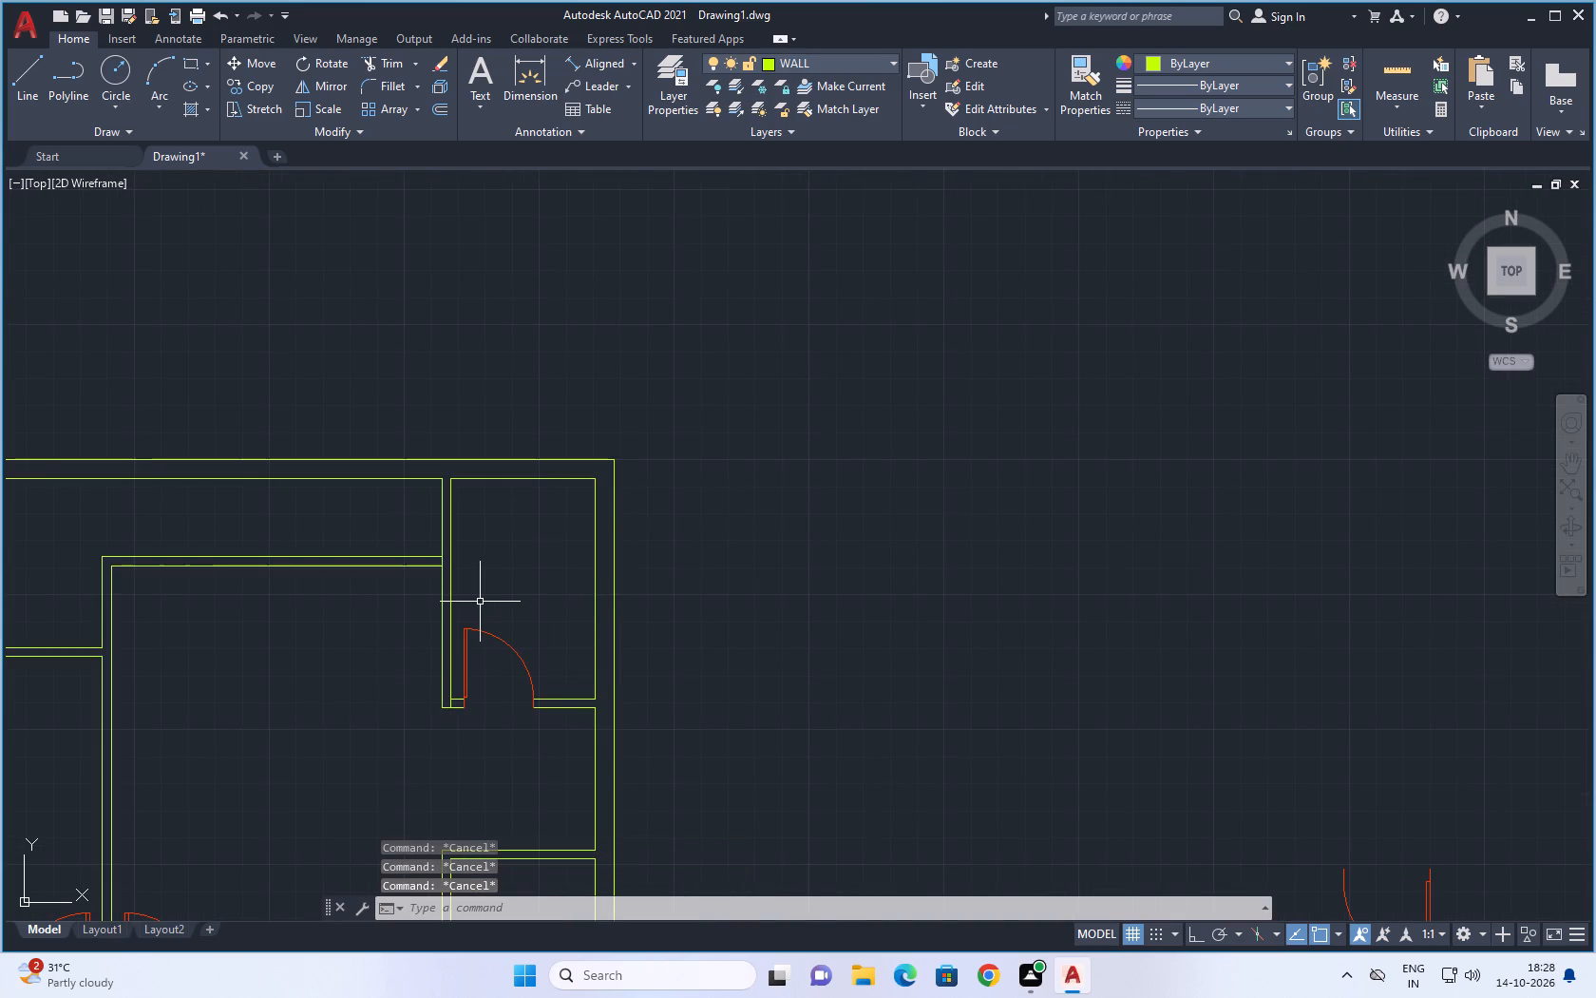
# Trim the wall line piece crossing the horizontal wall's end where it meets the top-right room's left wall.
pyautogui.write('TR')
pyautogui.press('space')
pyautogui.scroll(4, 439, 567)
pyautogui.click(439, 547)
# Look over the whole floor plan, from the top rooms down to the front area and back.
pyautogui.scroll(-5, 585, 621)
pyautogui.moveTo(703, 689); pyautogui.dragTo(707, 670, button='middle')
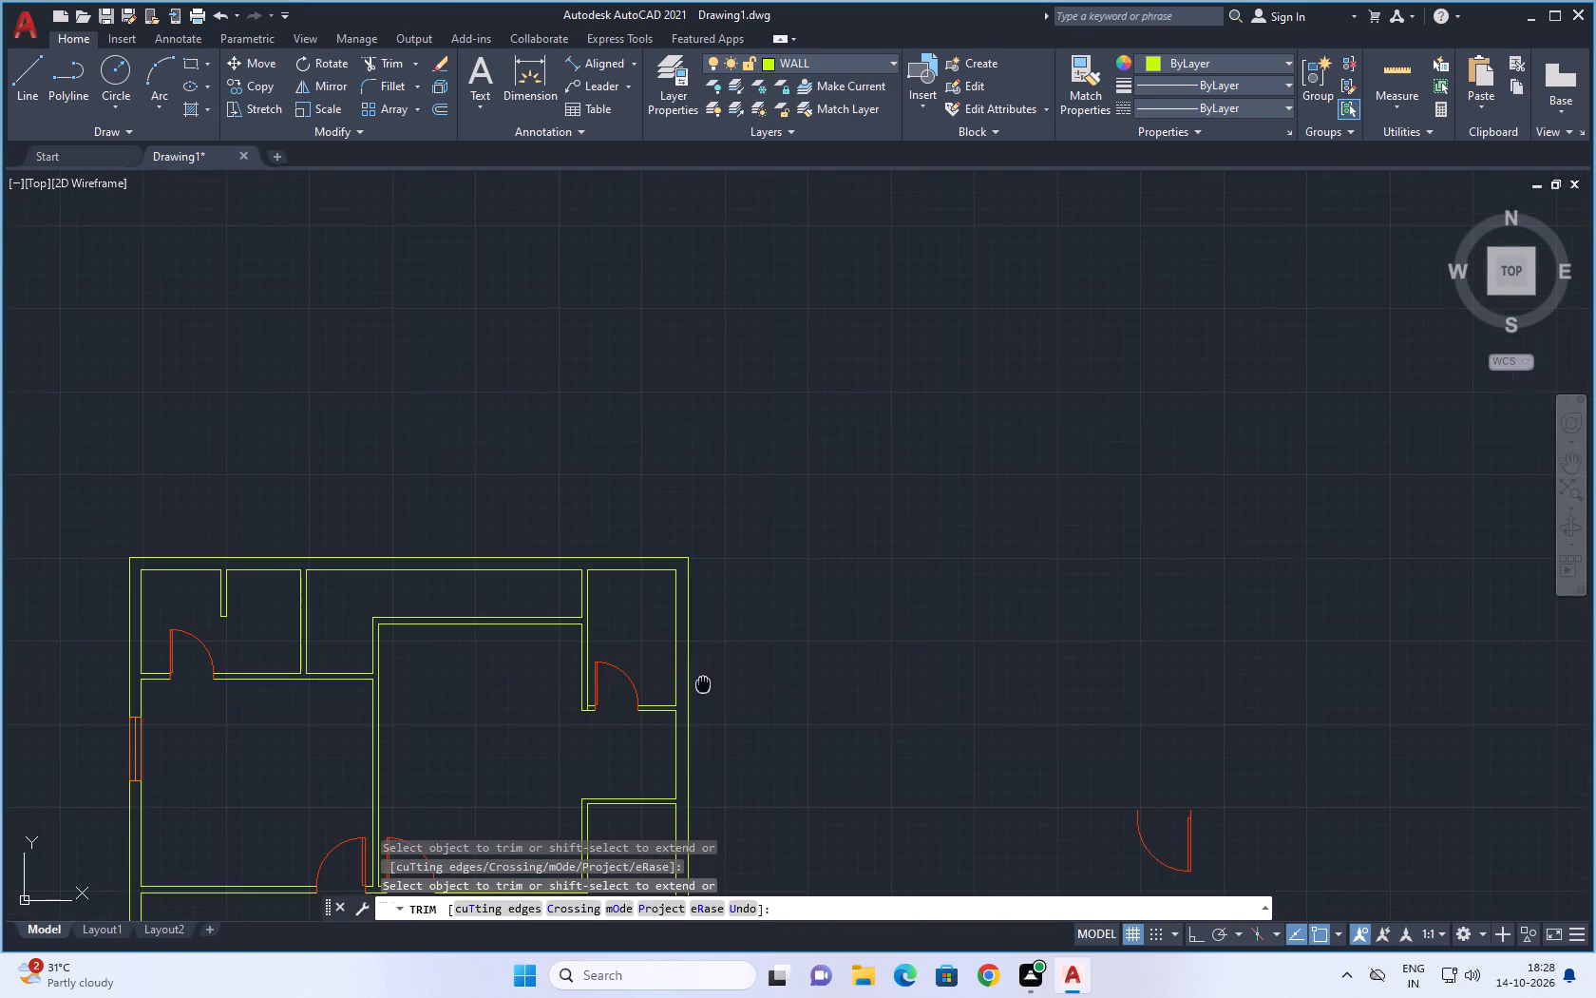
pyautogui.moveTo(707, 670); pyautogui.dragTo(767, 529, button='middle')
pyautogui.scroll(-2, 811, 680)
pyautogui.moveTo(834, 747); pyautogui.dragTo(830, 688, button='middle')
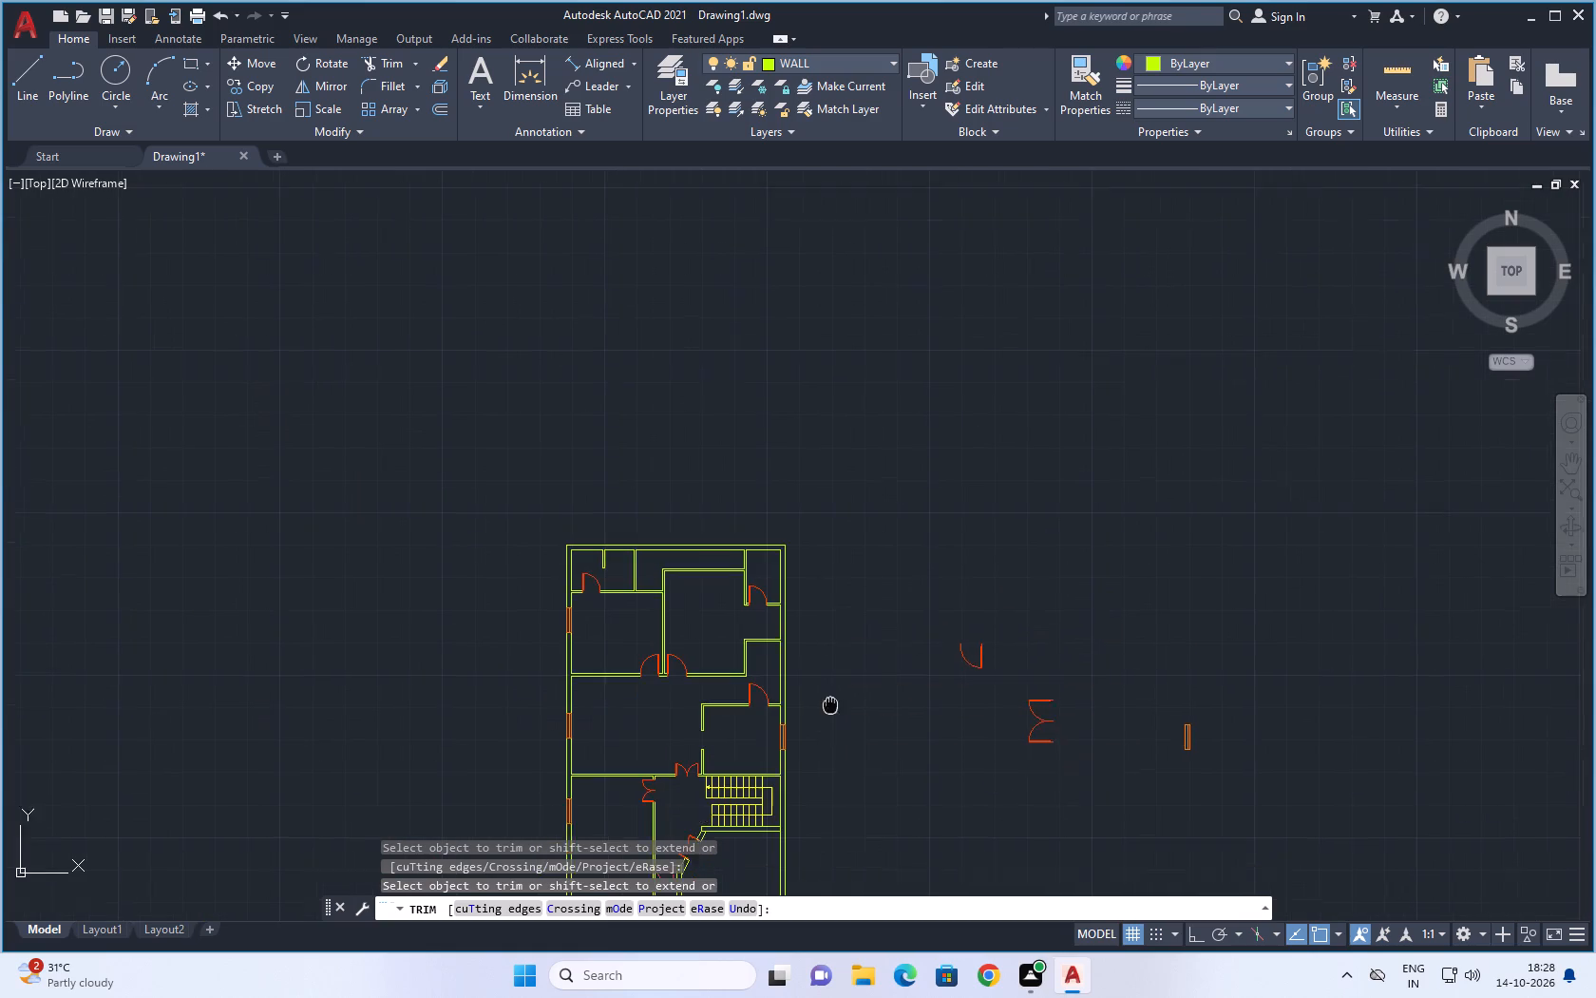
pyautogui.moveTo(830, 688); pyautogui.dragTo(832, 528, button='middle')
pyautogui.scroll(2, 763, 825)
pyautogui.moveTo(959, 547); pyautogui.dragTo(1011, 771, button='middle')
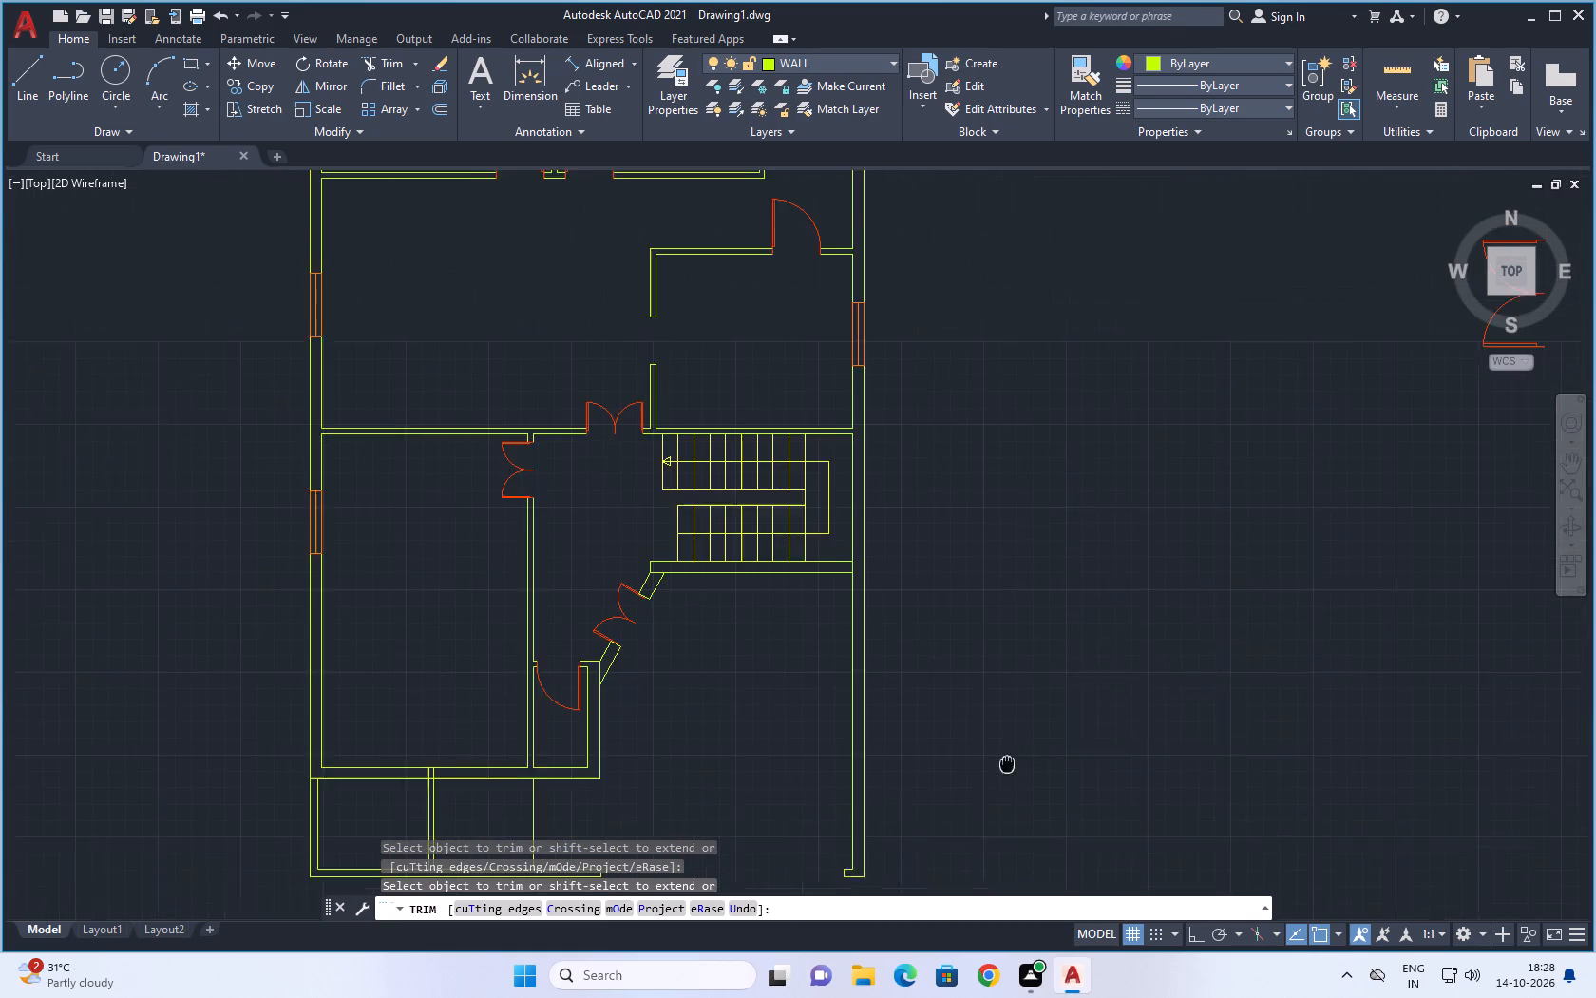
pyautogui.scroll(-2, 1037, 622)
pyautogui.moveTo(1072, 478); pyautogui.dragTo(1054, 755, button='middle')
pyautogui.scroll(2, 690, 676)
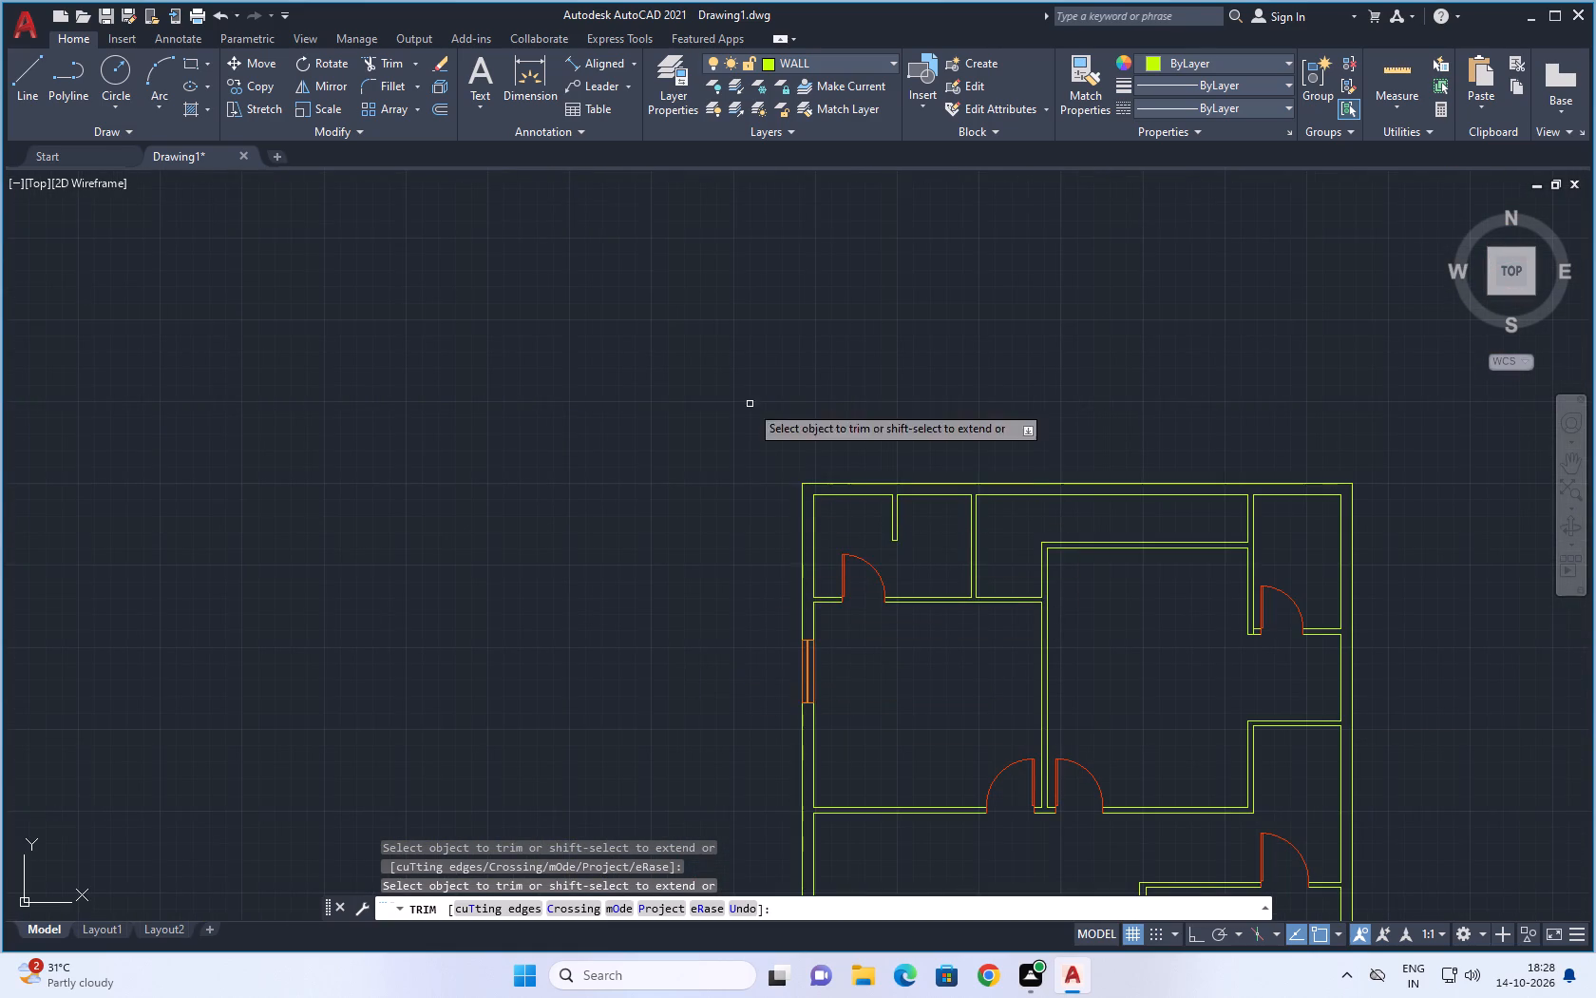
pyautogui.moveTo(733, 396); pyautogui.dragTo(541, 396, button='middle')
pyautogui.press('Escape')
pyautogui.press('Escape')
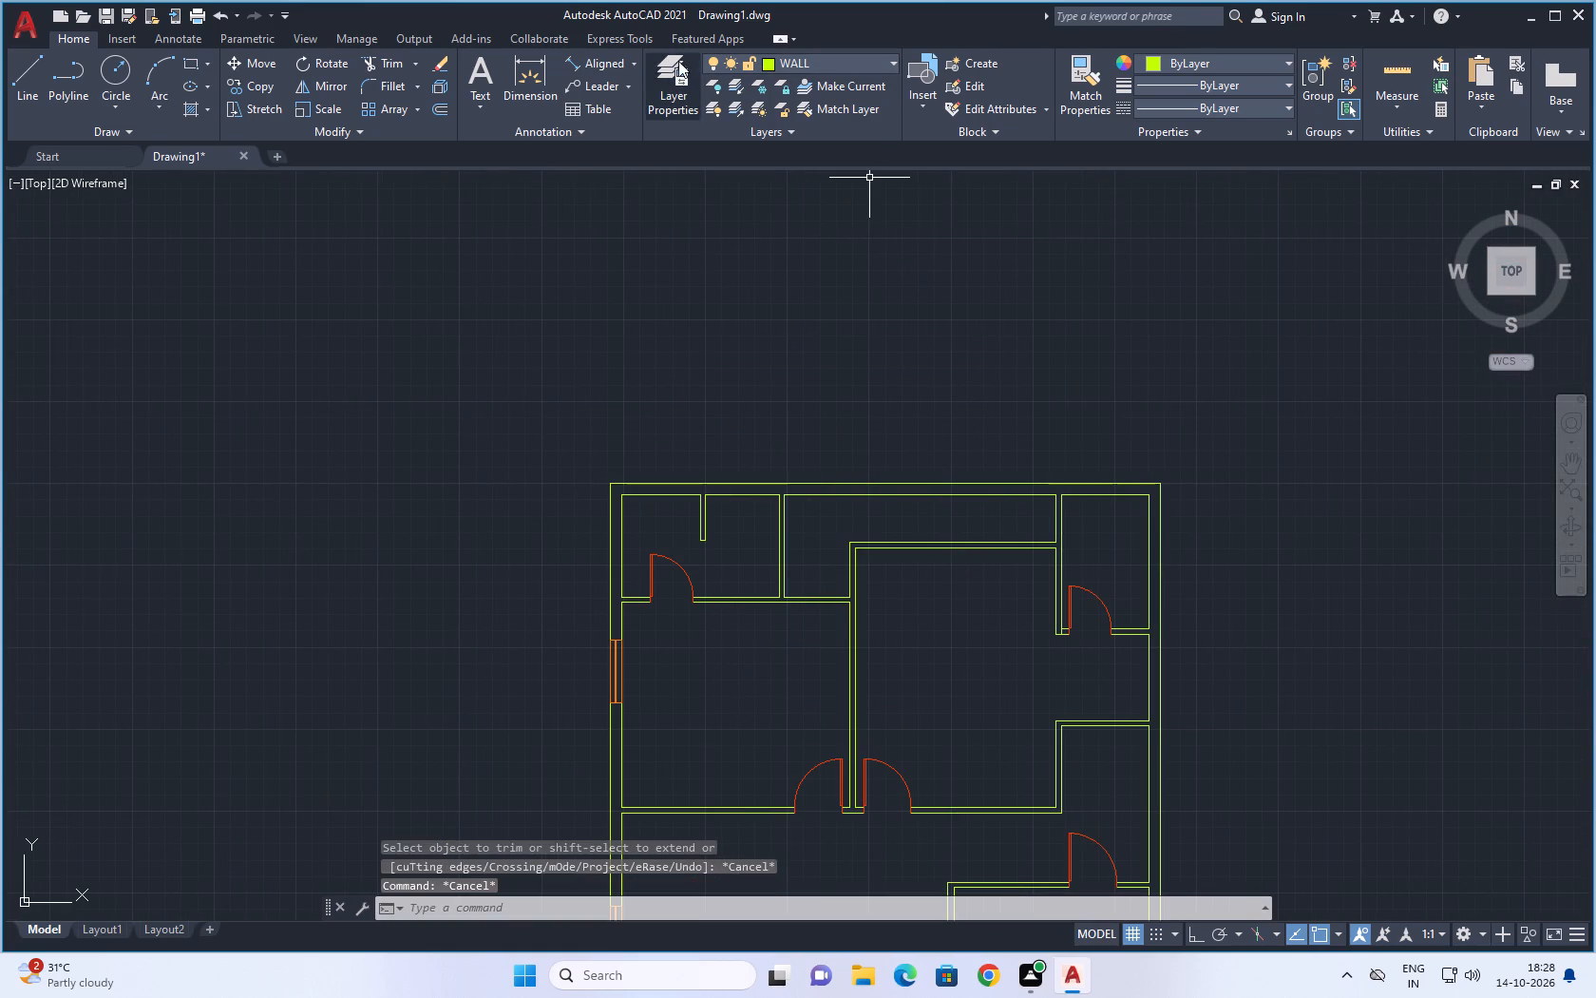
# Create a new layer named TEXT with color 231.
pyautogui.click(669, 66)
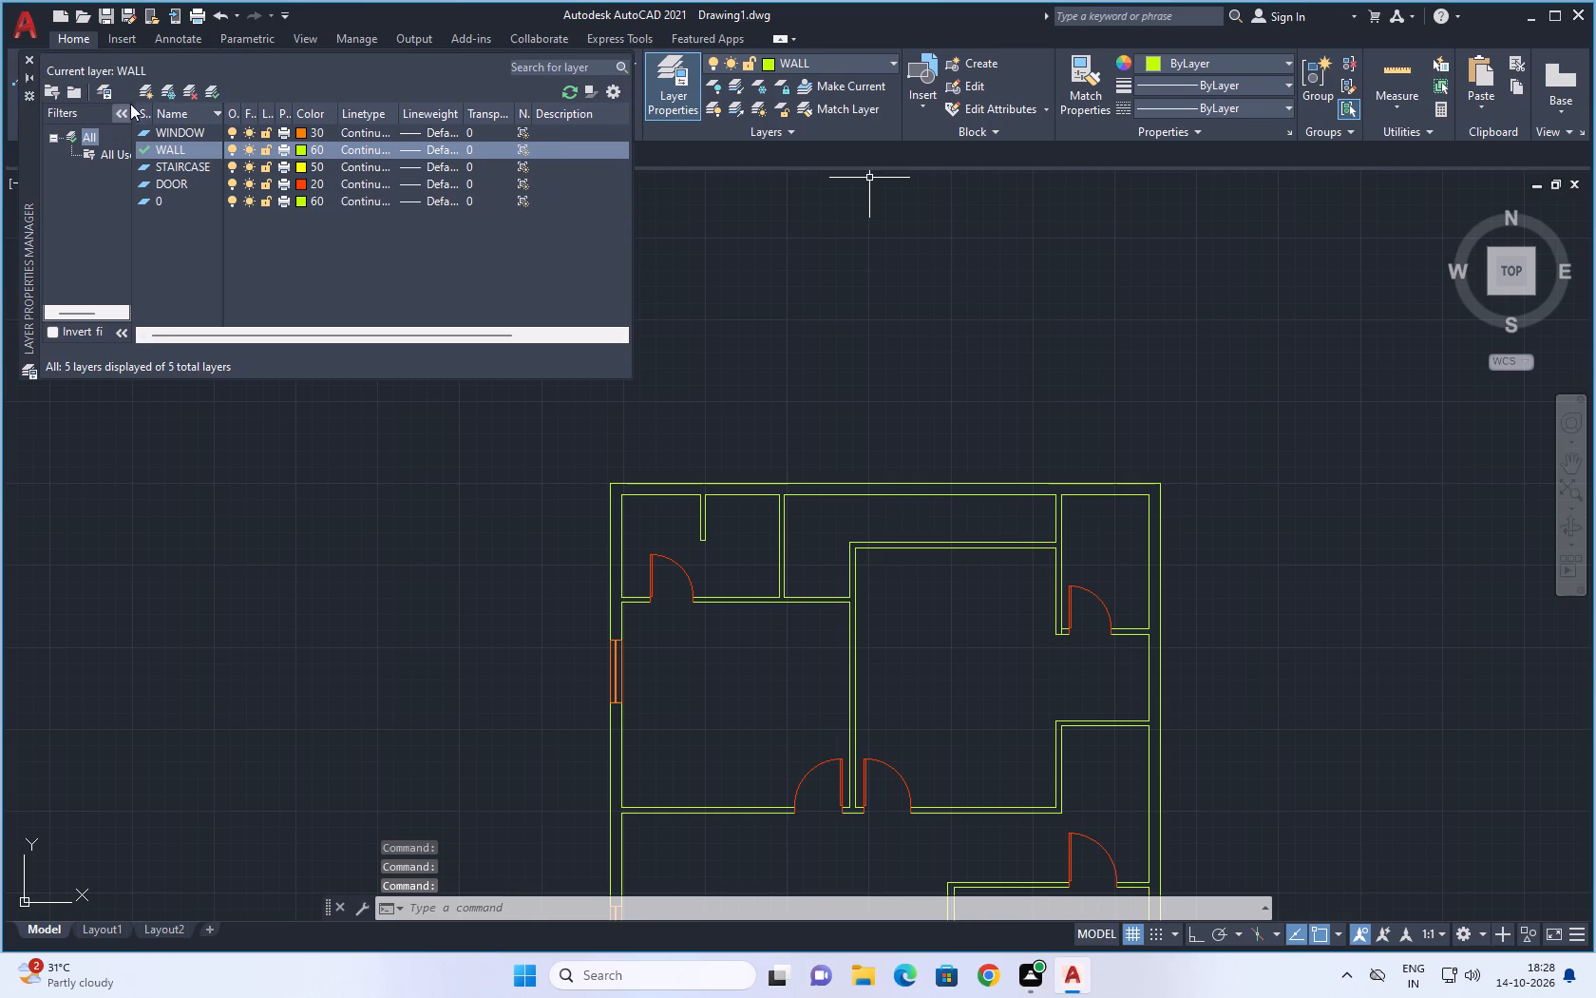
pyautogui.click(148, 94)
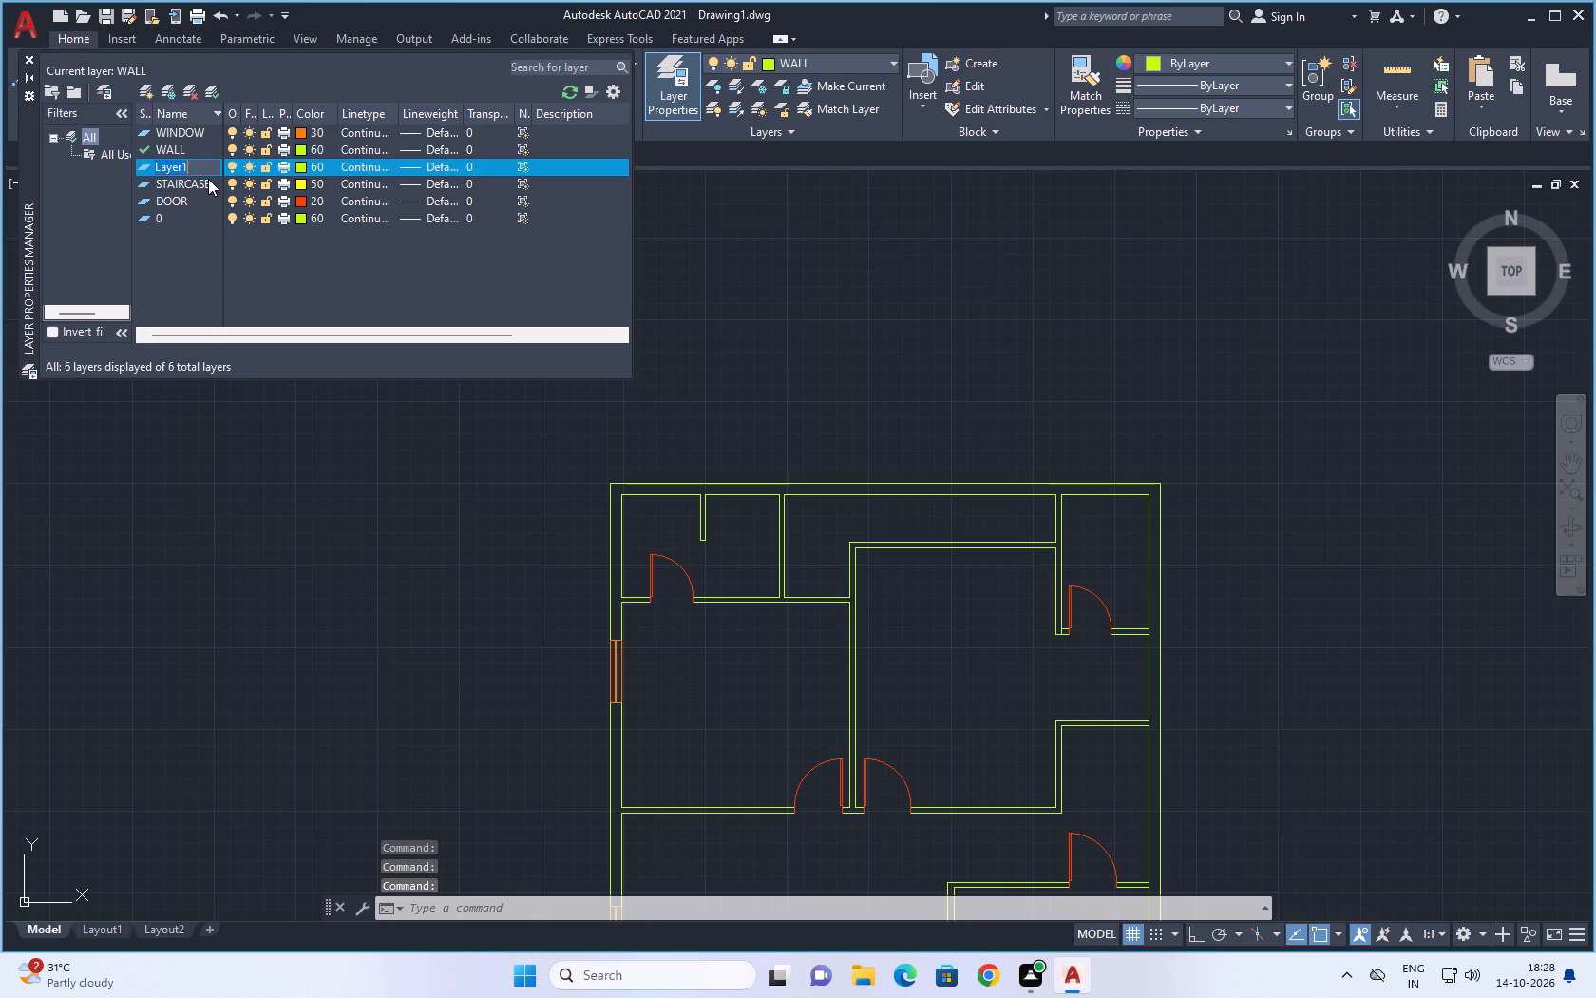
pyautogui.press('BackSpace')
pyautogui.write('TEXT')
pyautogui.click(302, 163)
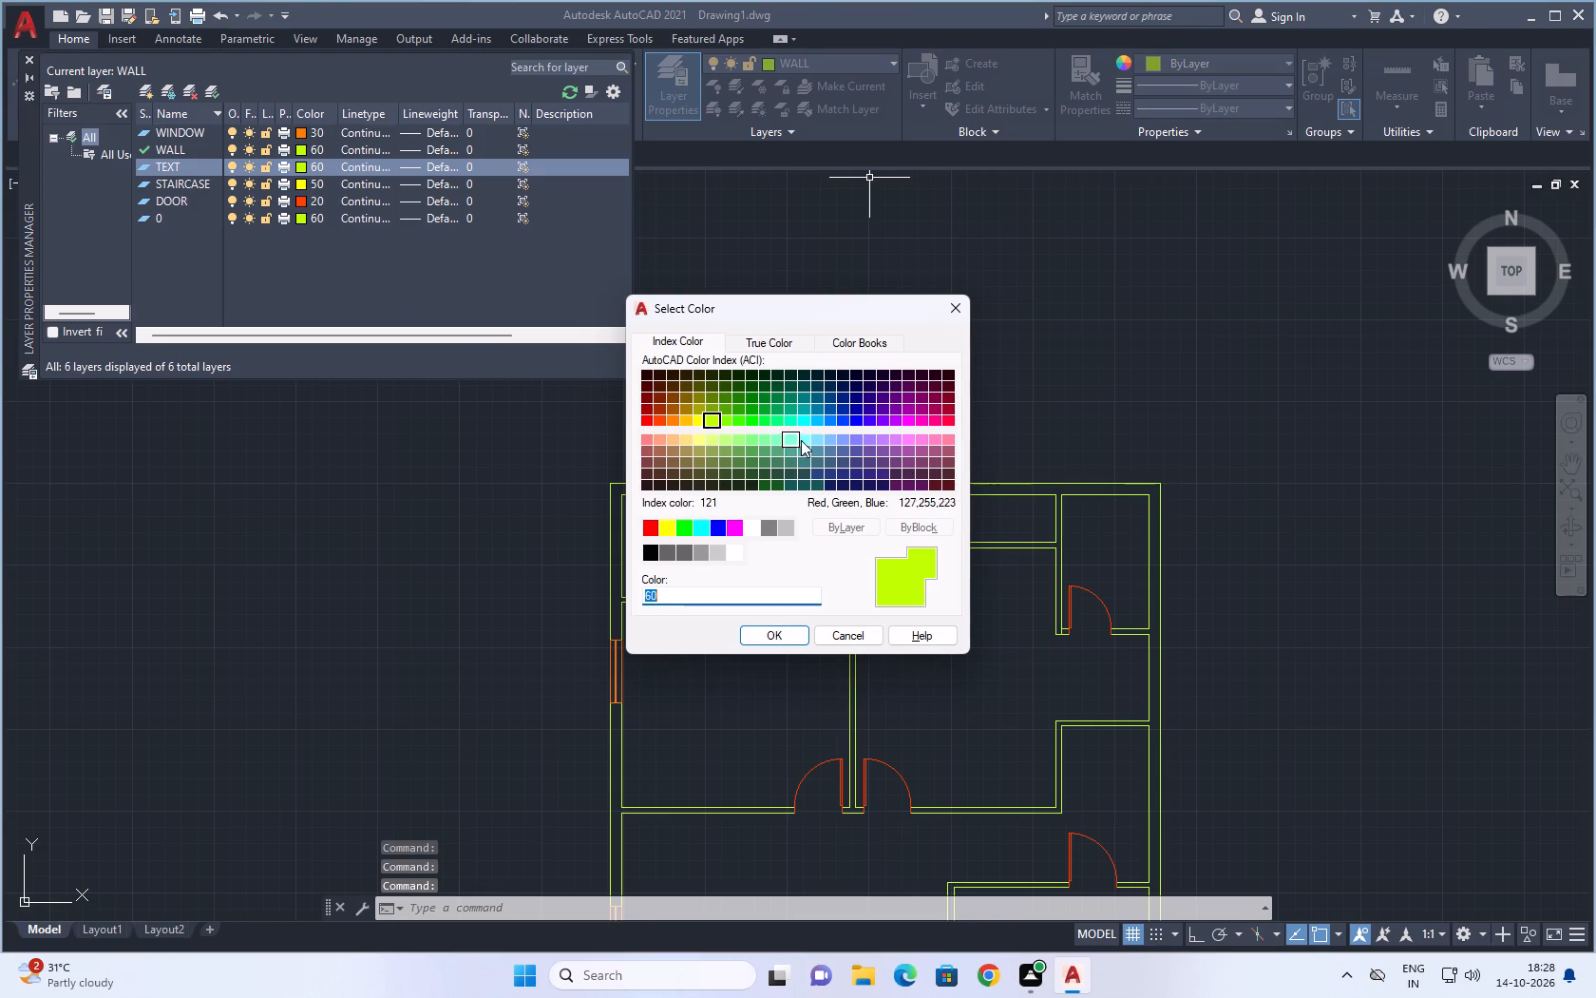
pyautogui.click(911, 420)
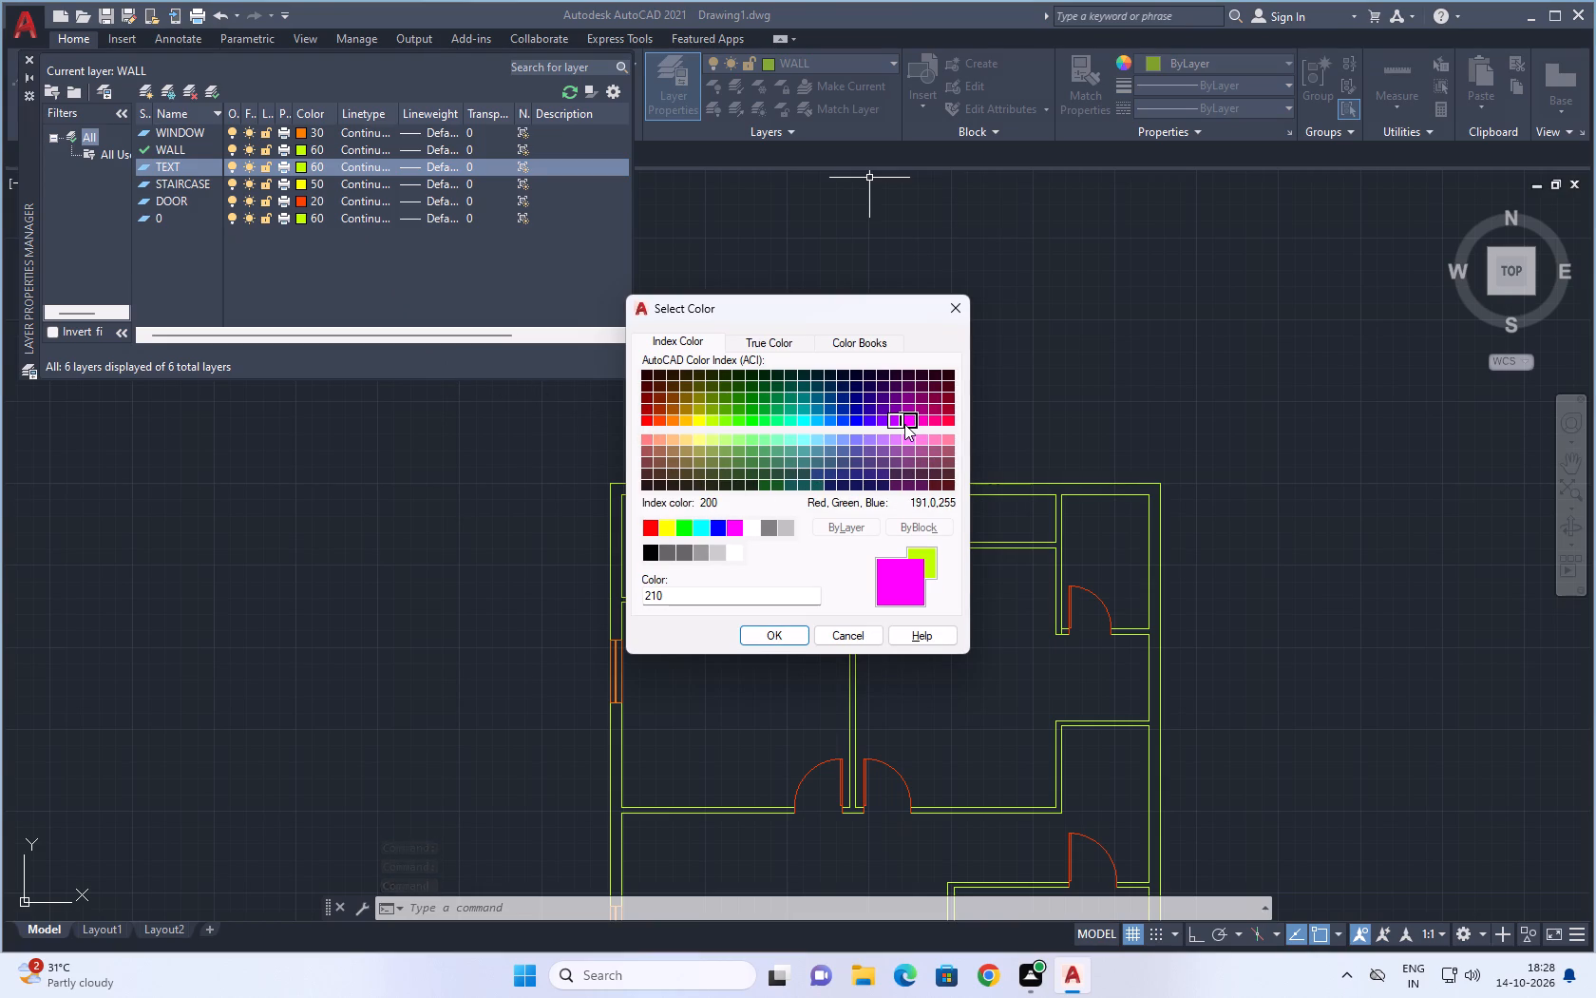
pyautogui.click(936, 438)
pyautogui.click(781, 637)
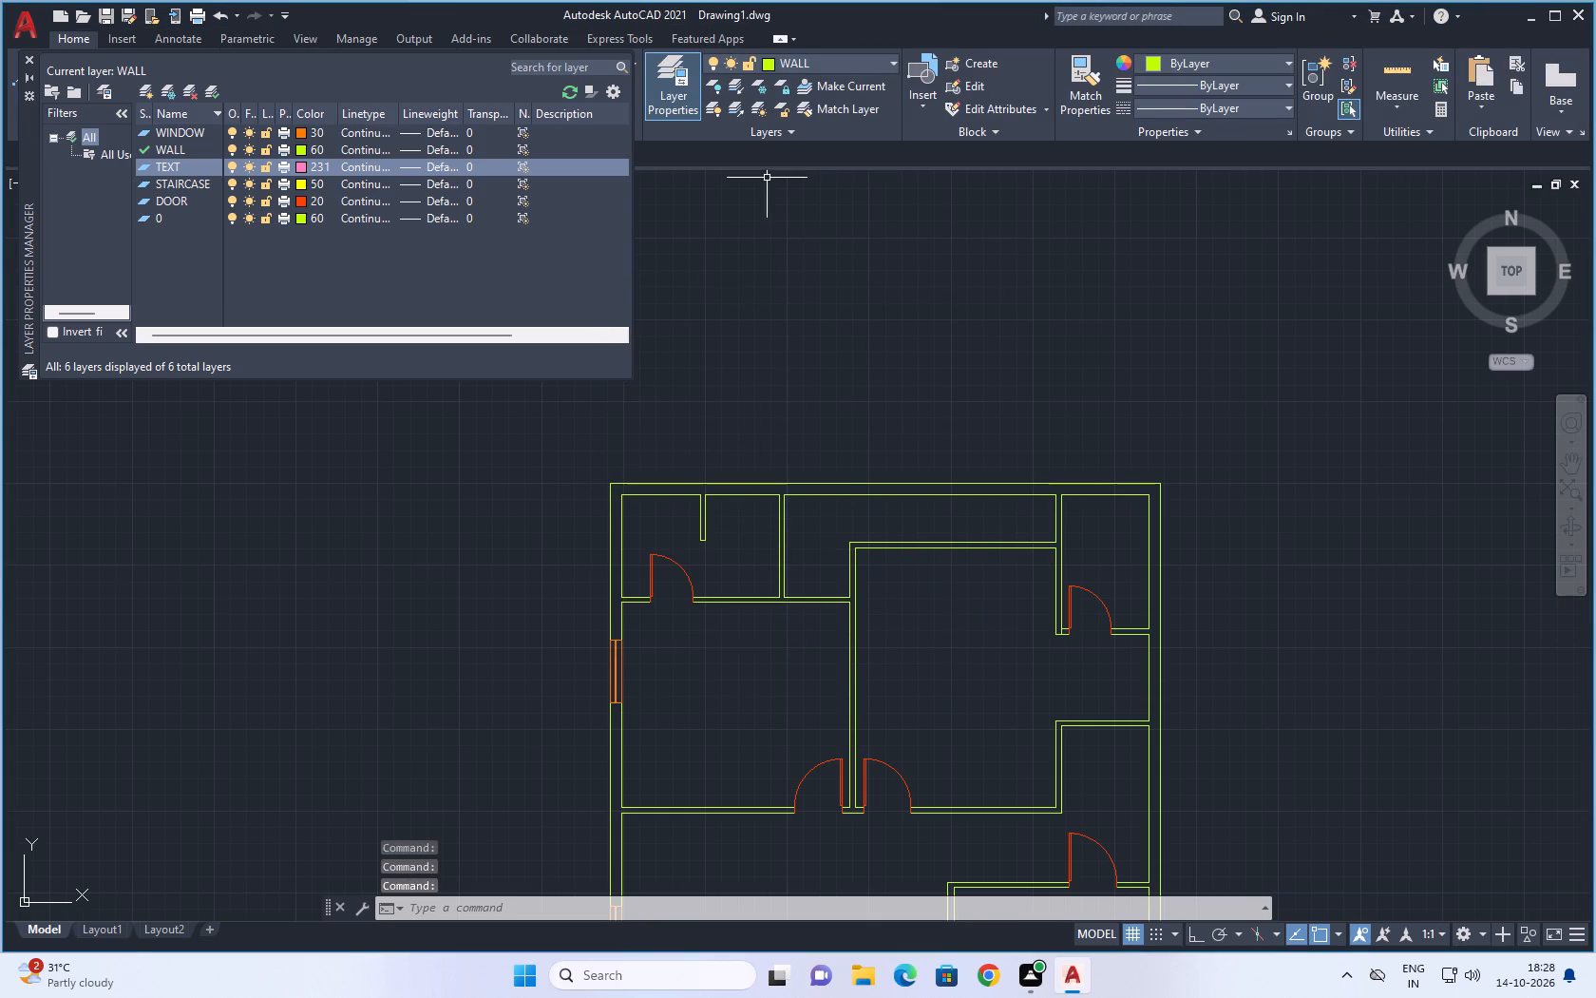
pyautogui.click(30, 59)
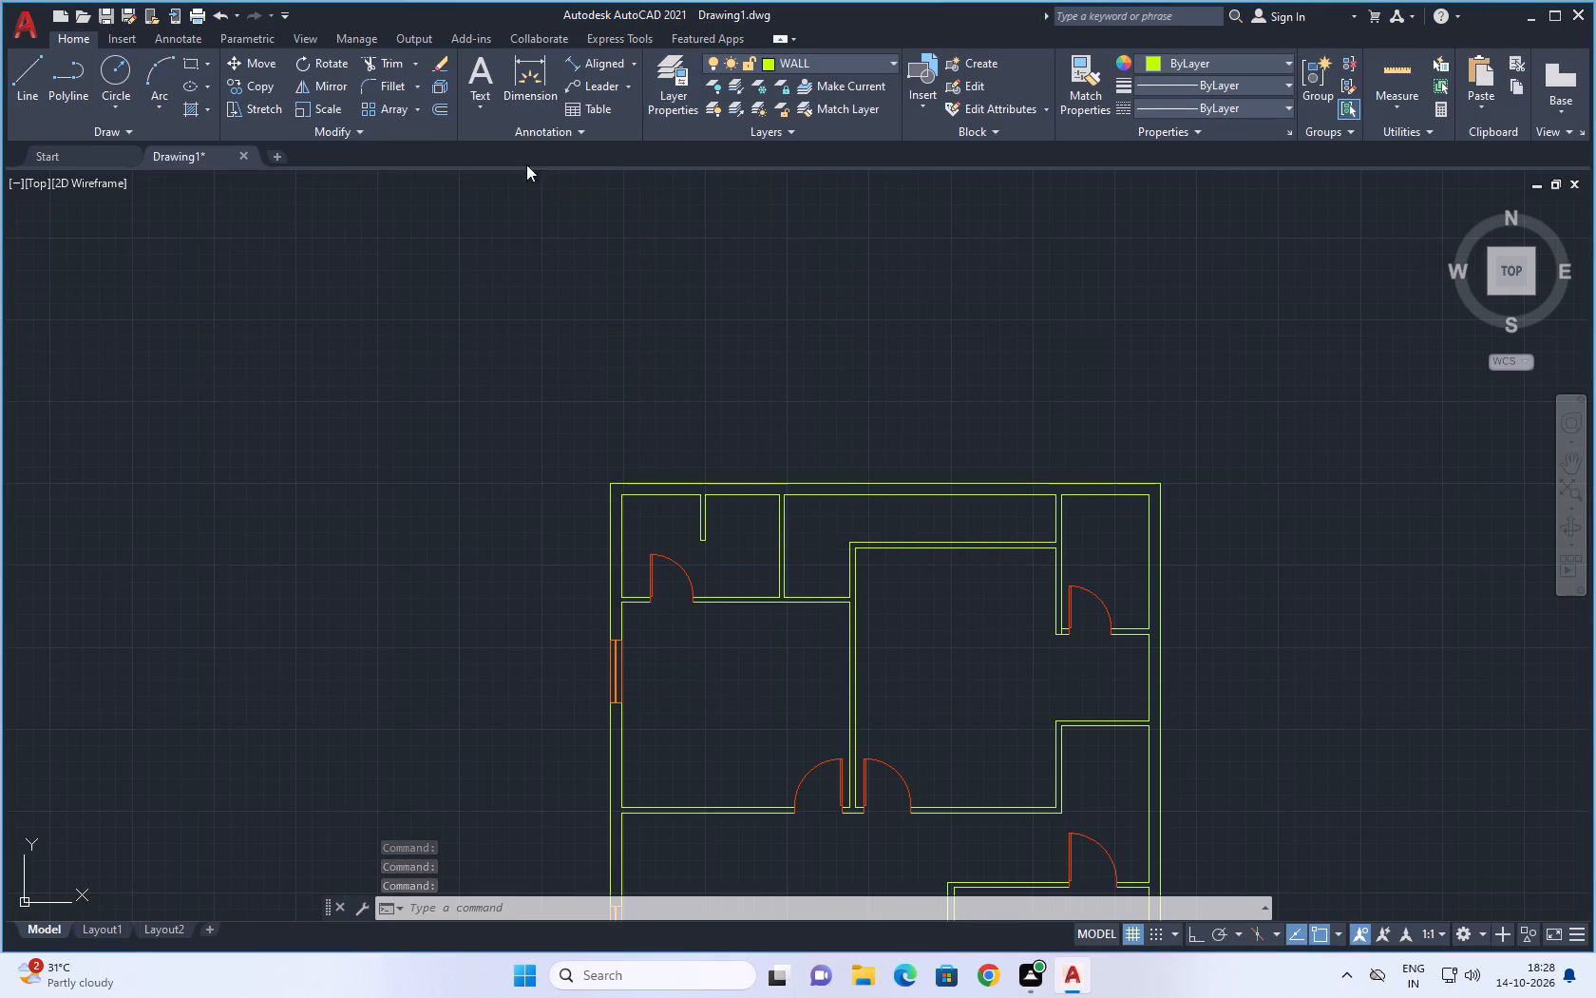
# On the TEXT layer, add a two-line multiline text reading BED ROOM and 14'6"X13' in the upper-left bedroom beside the window.
pyautogui.scroll(1, 666, 509)
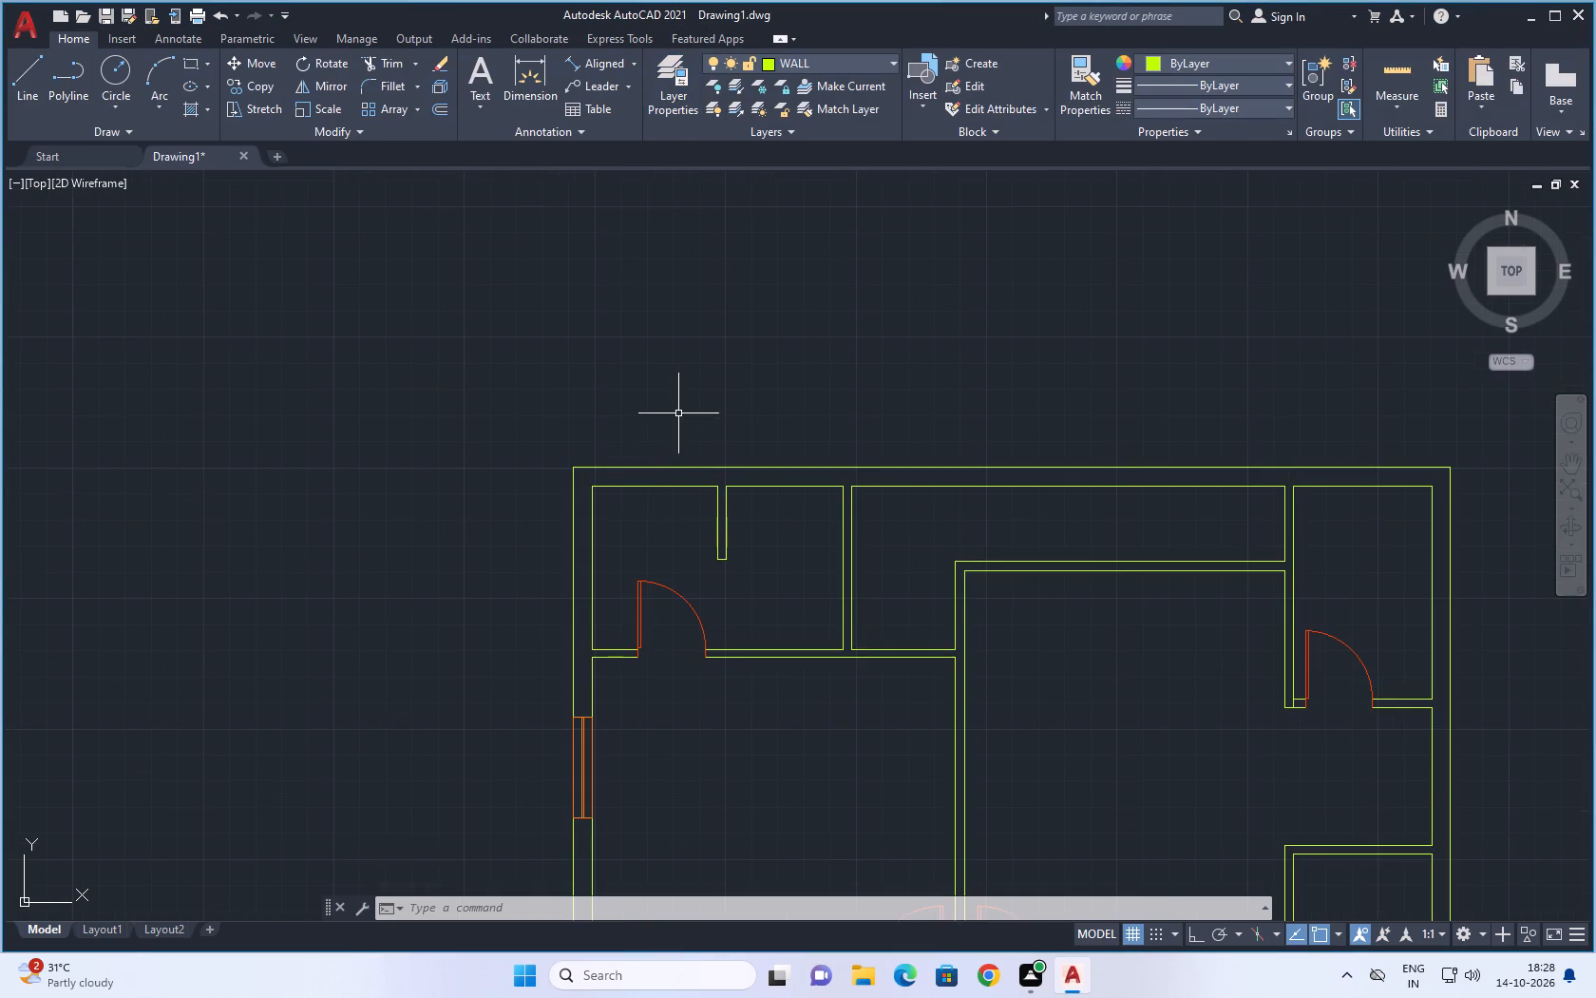
pyautogui.moveTo(661, 404); pyautogui.dragTo(546, 234, button='middle')
pyautogui.scroll(-2, 607, 533)
pyautogui.moveTo(1055, 545); pyautogui.dragTo(1054, 542, button='middle')
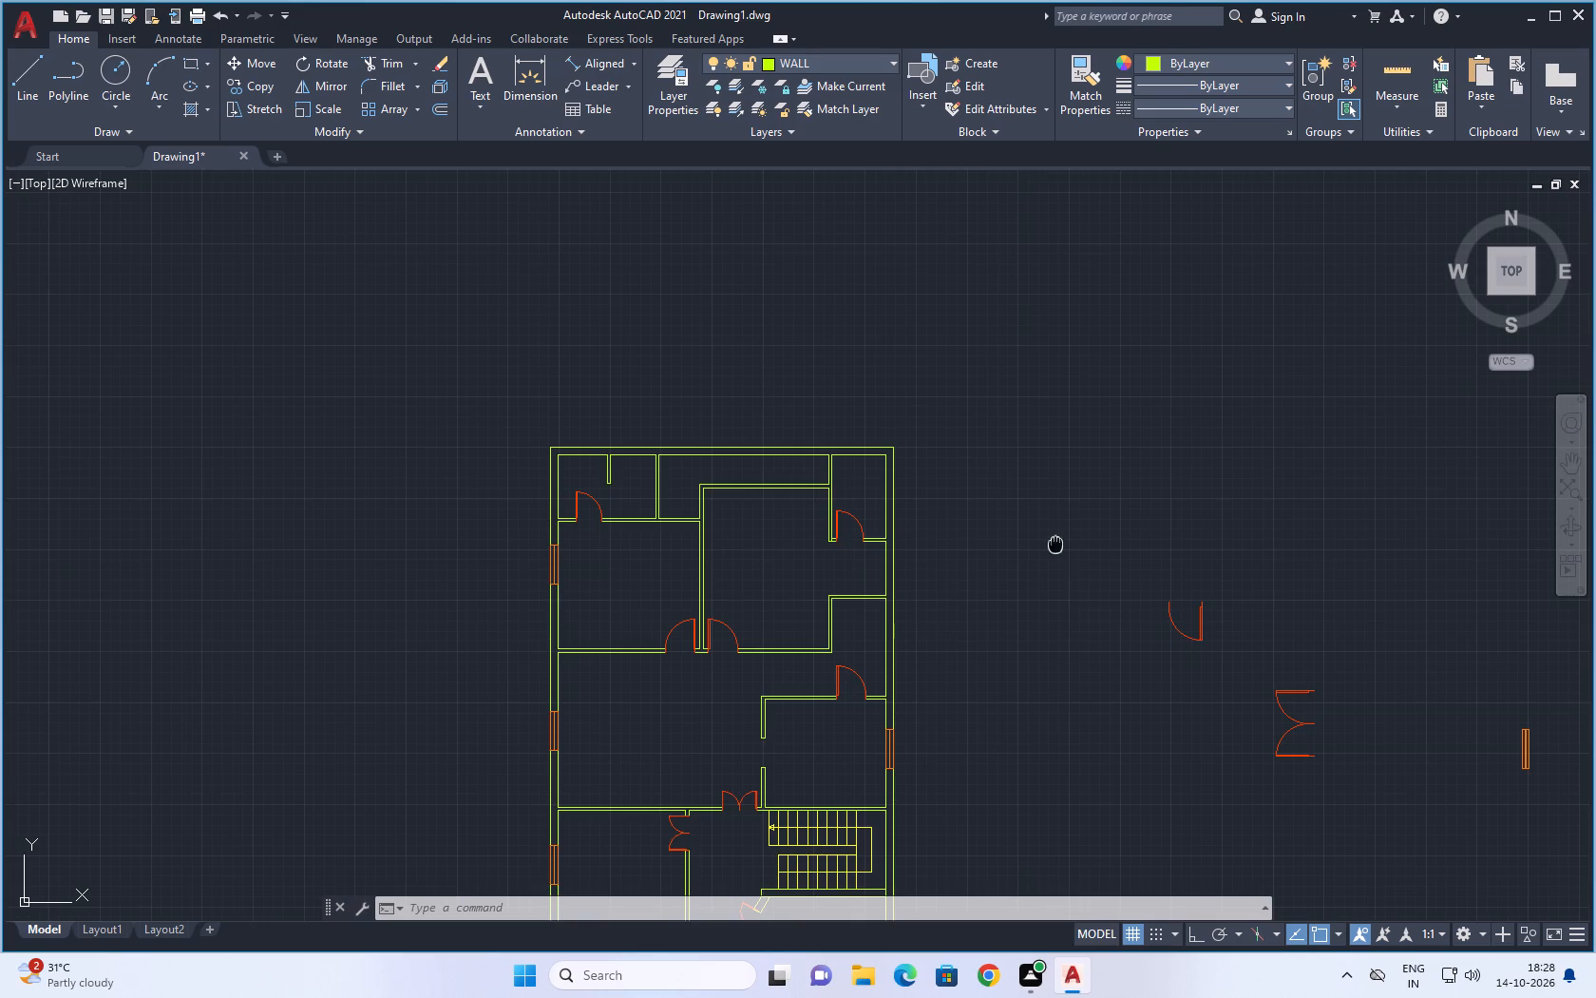
pyautogui.moveTo(1054, 542); pyautogui.dragTo(1016, 495, button='middle')
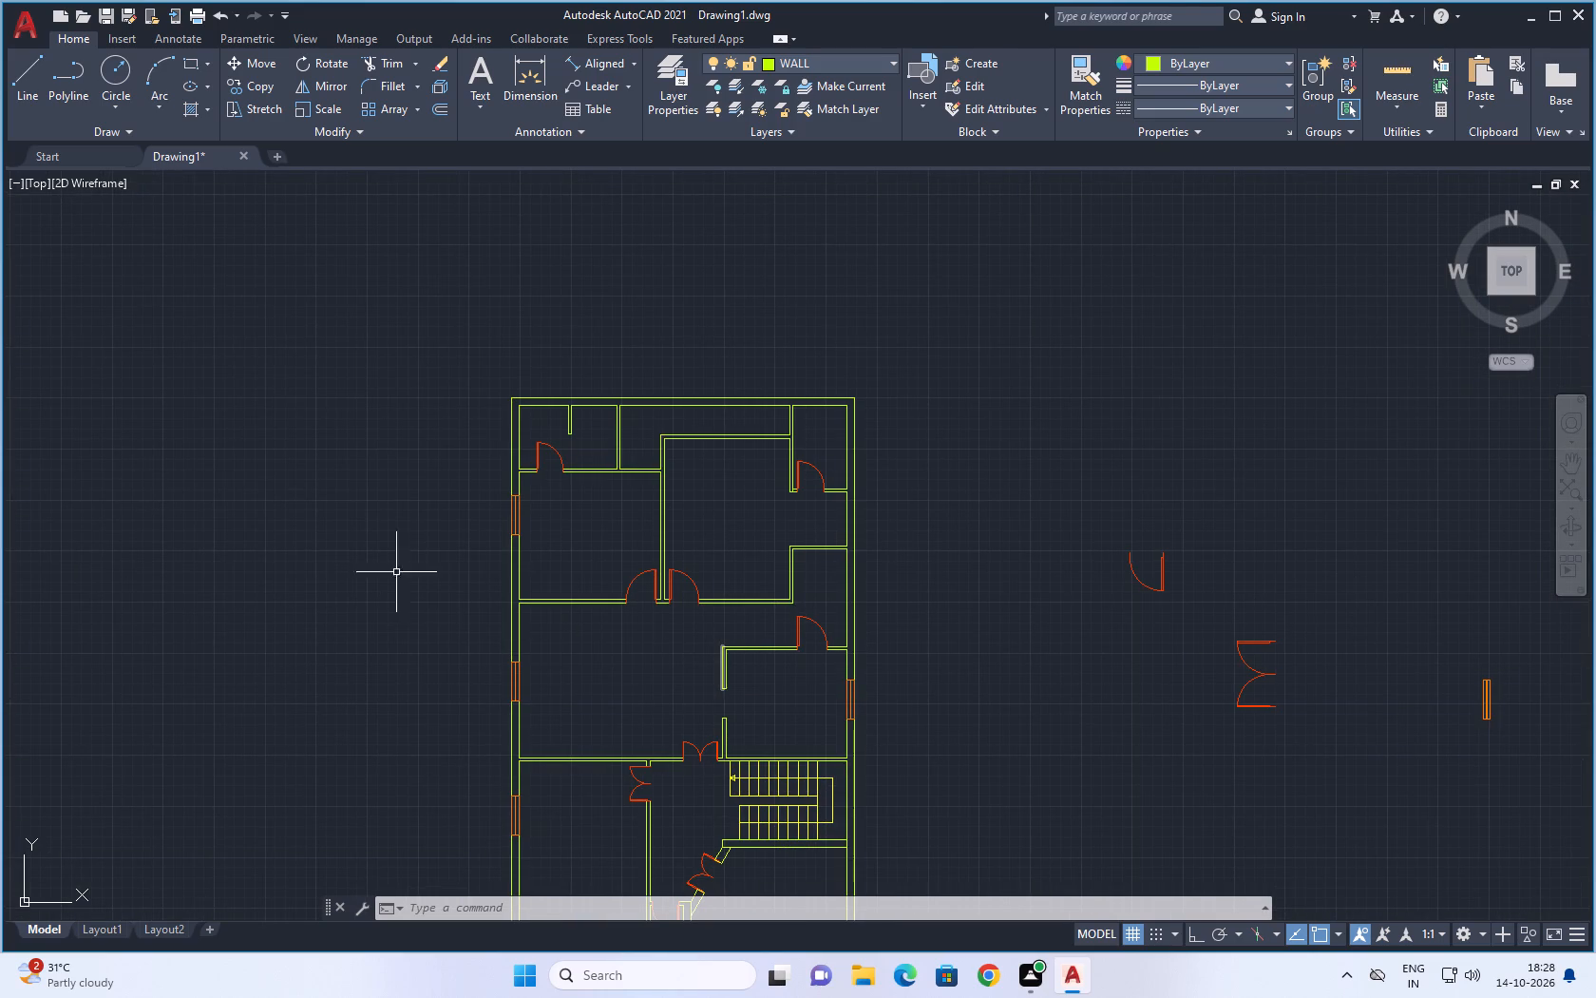
pyautogui.click(480, 69)
pyautogui.click(797, 59)
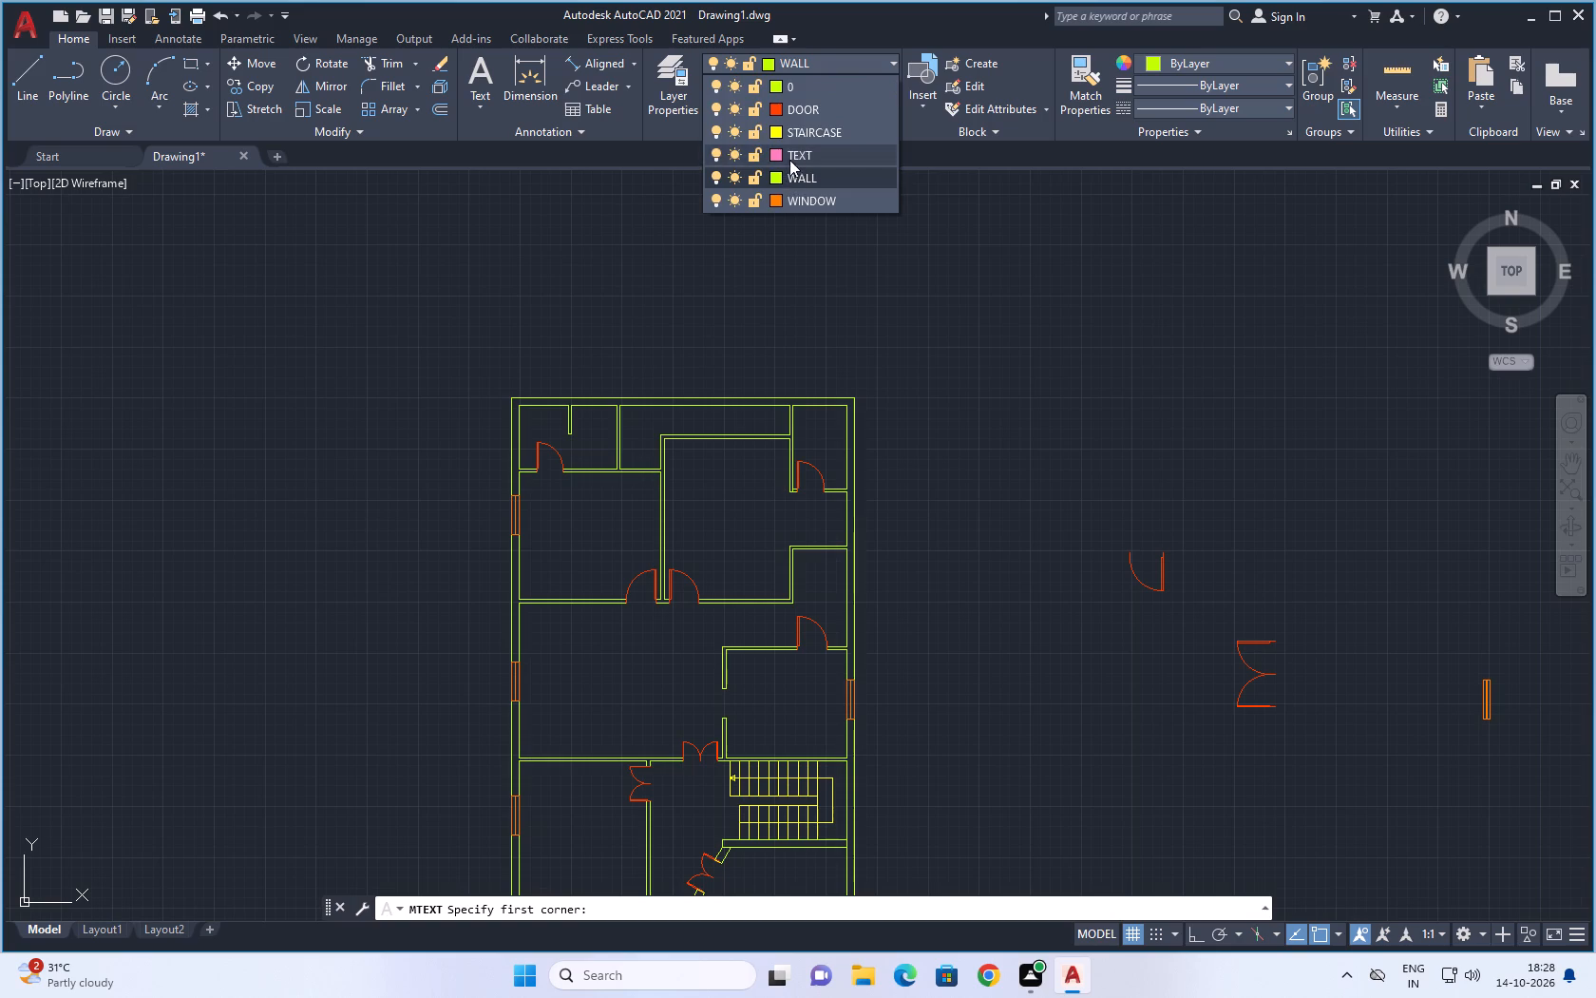
pyautogui.click(792, 153)
pyautogui.scroll(2, 574, 484)
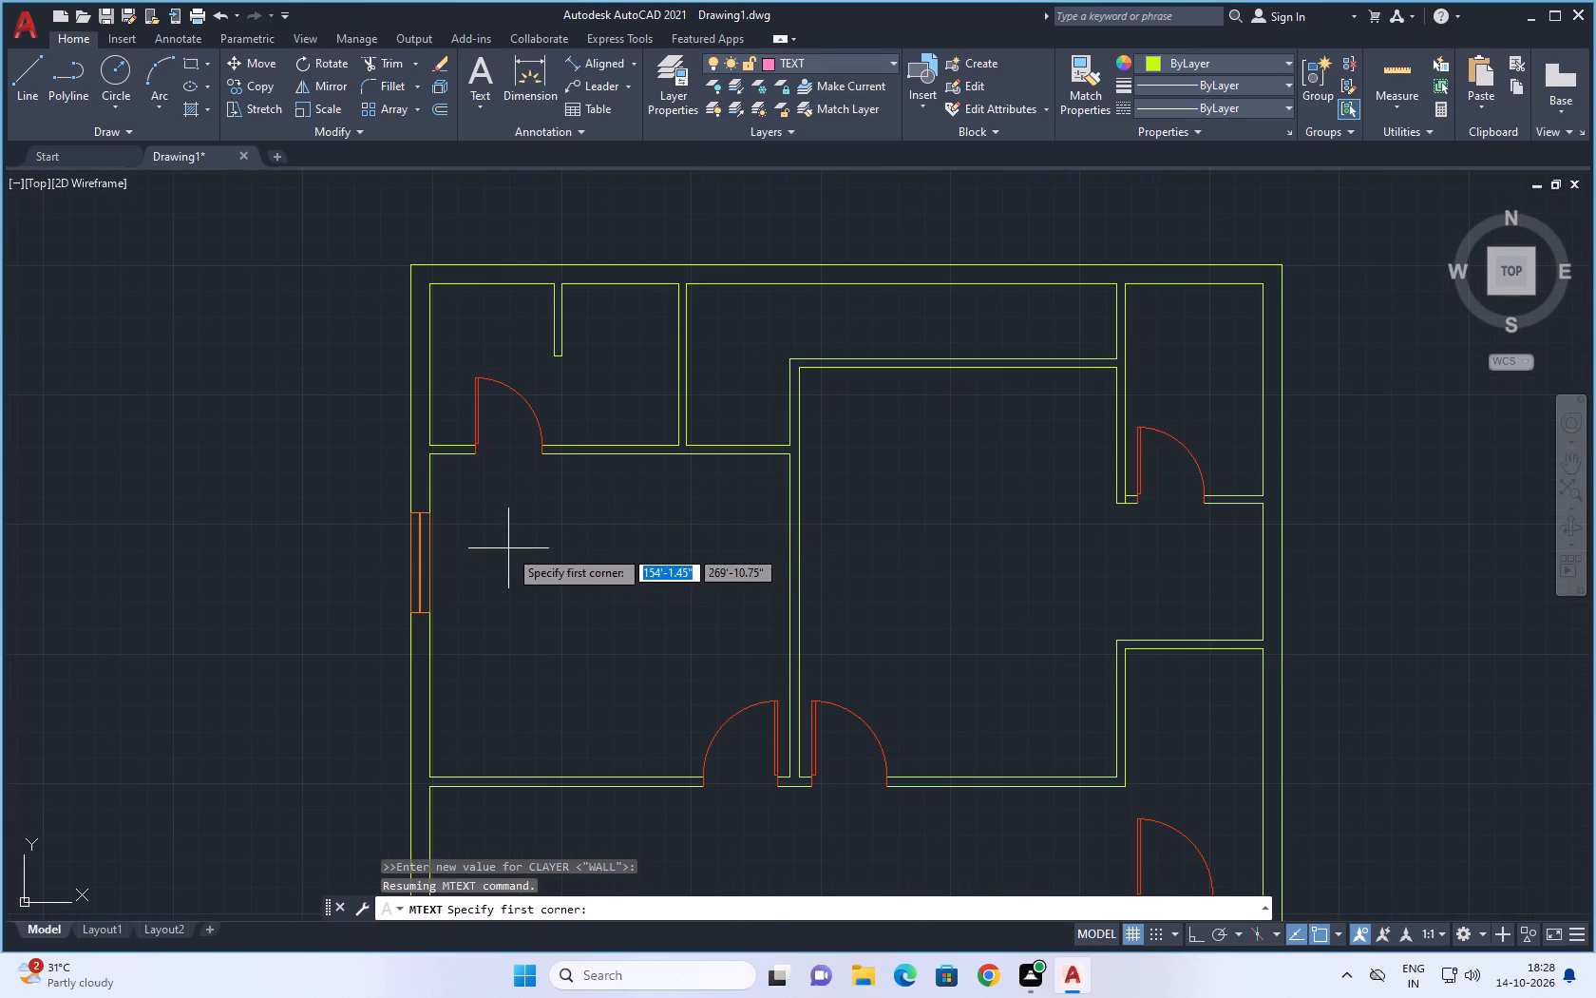
pyautogui.click(508, 548)
pyautogui.click(635, 615)
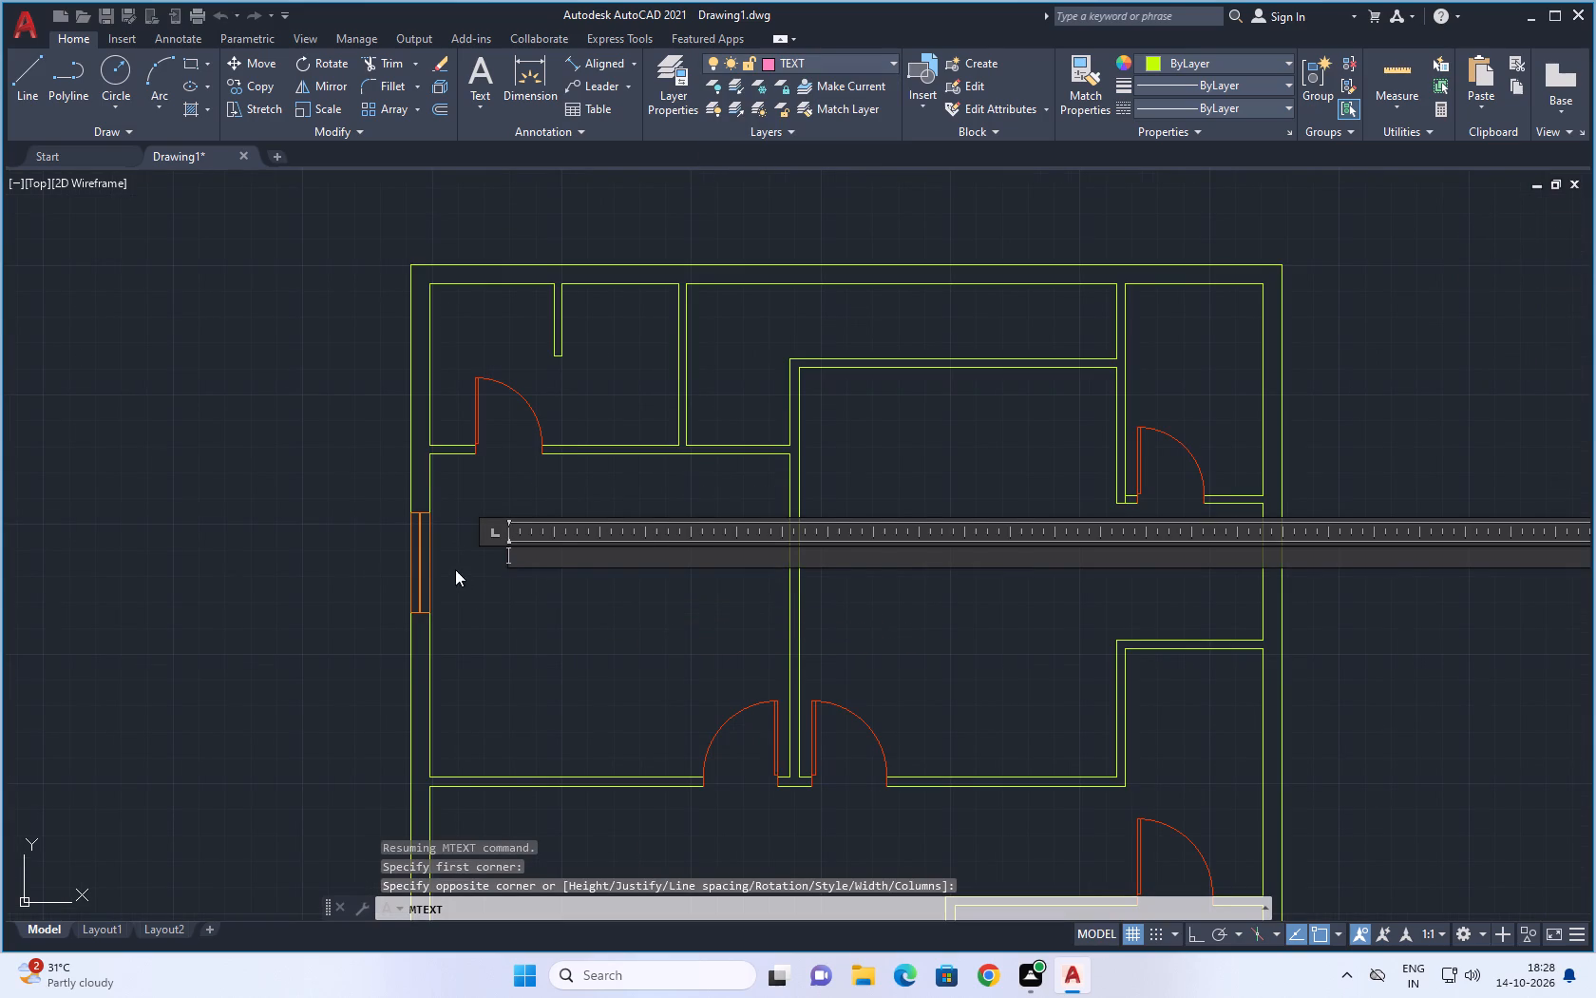
pyautogui.write('BED')
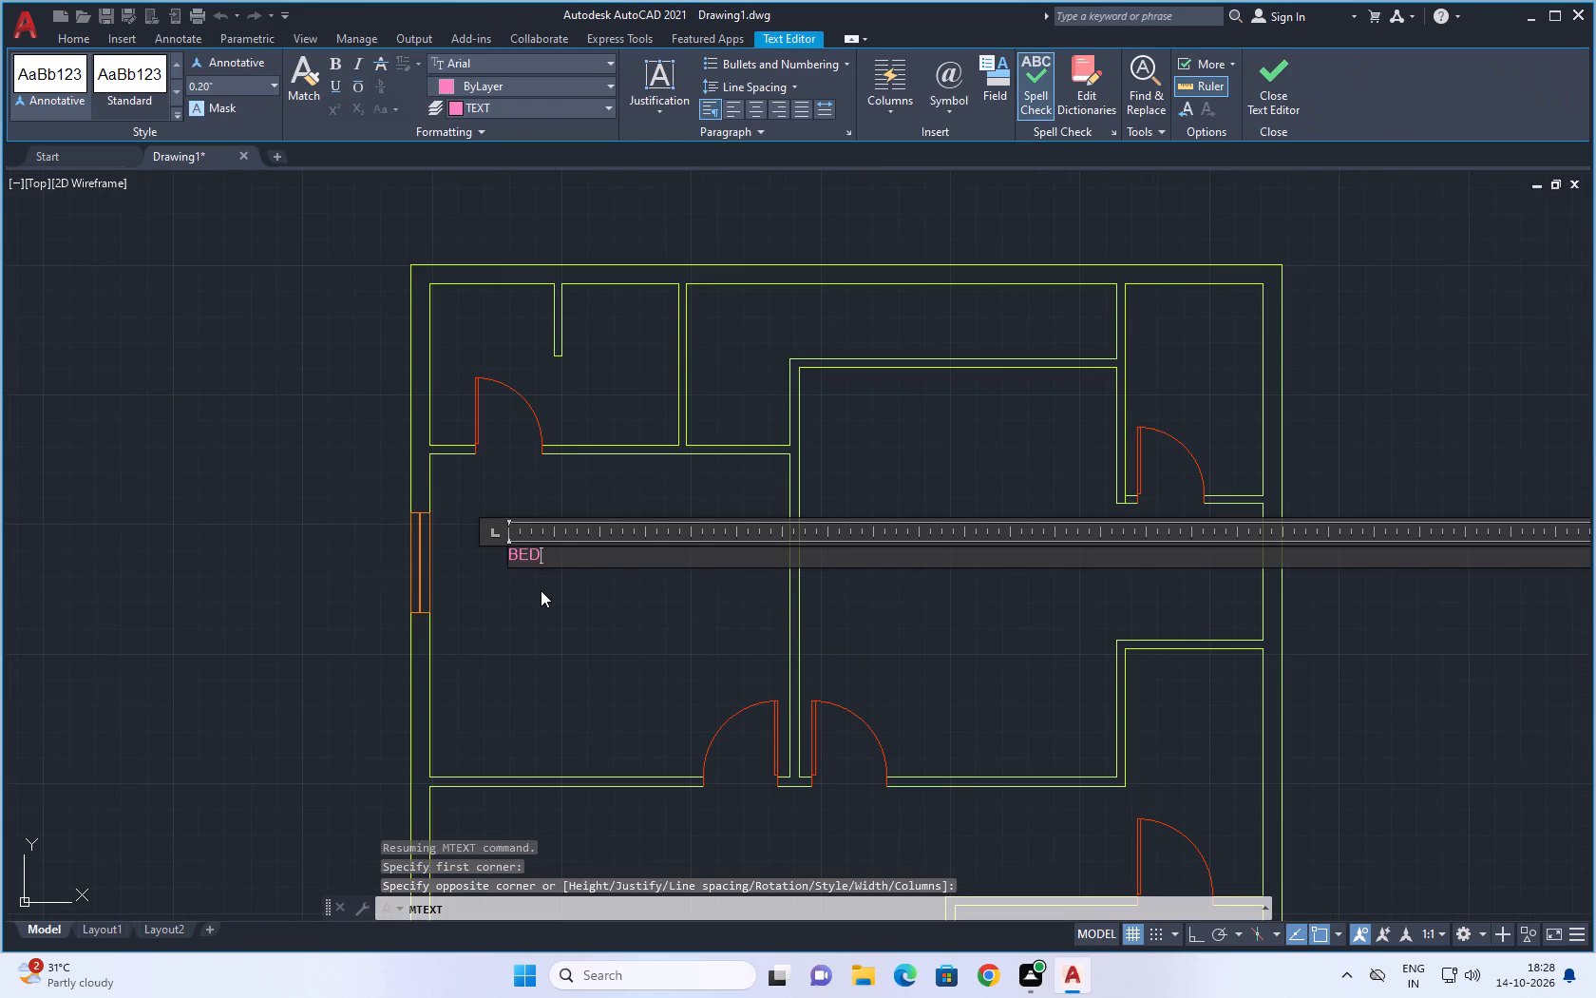
pyautogui.press('space')
pyautogui.write('ROOM')
pyautogui.press('Return')
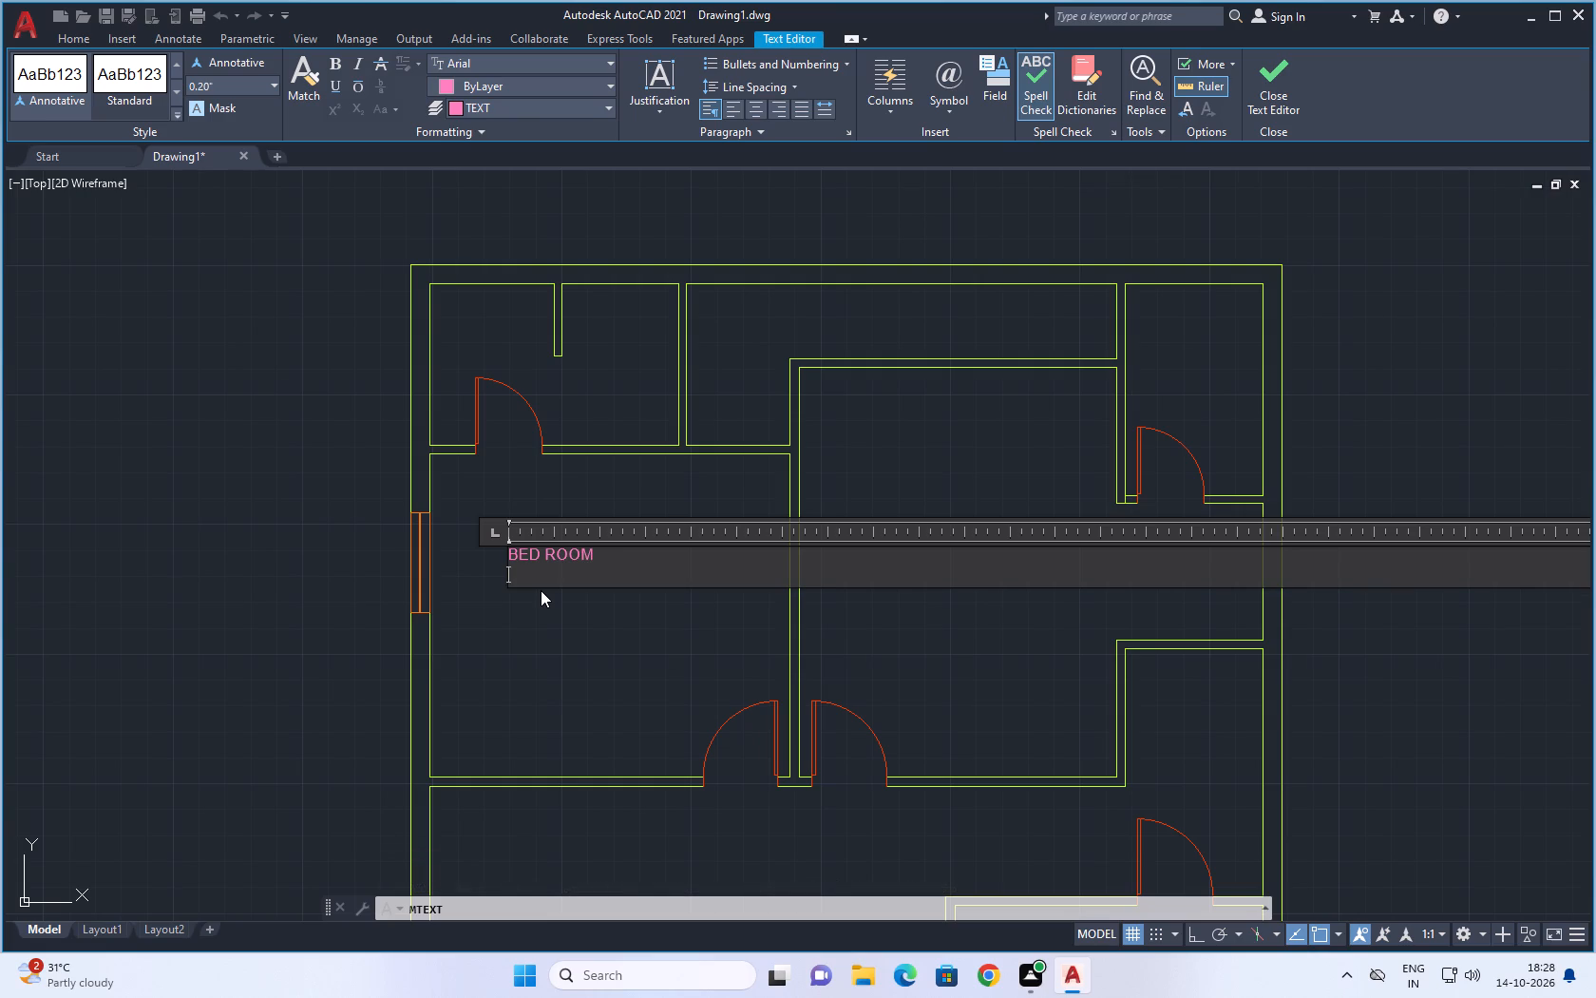
pyautogui.write('14')
pyautogui.write("'6")
pyautogui.hotkey('shift', '"')
pyautogui.write("X13'")
pyautogui.click(636, 660)
# Set the text height of the BED ROOM label to 8".
pyautogui.scroll(2, 365, 611)
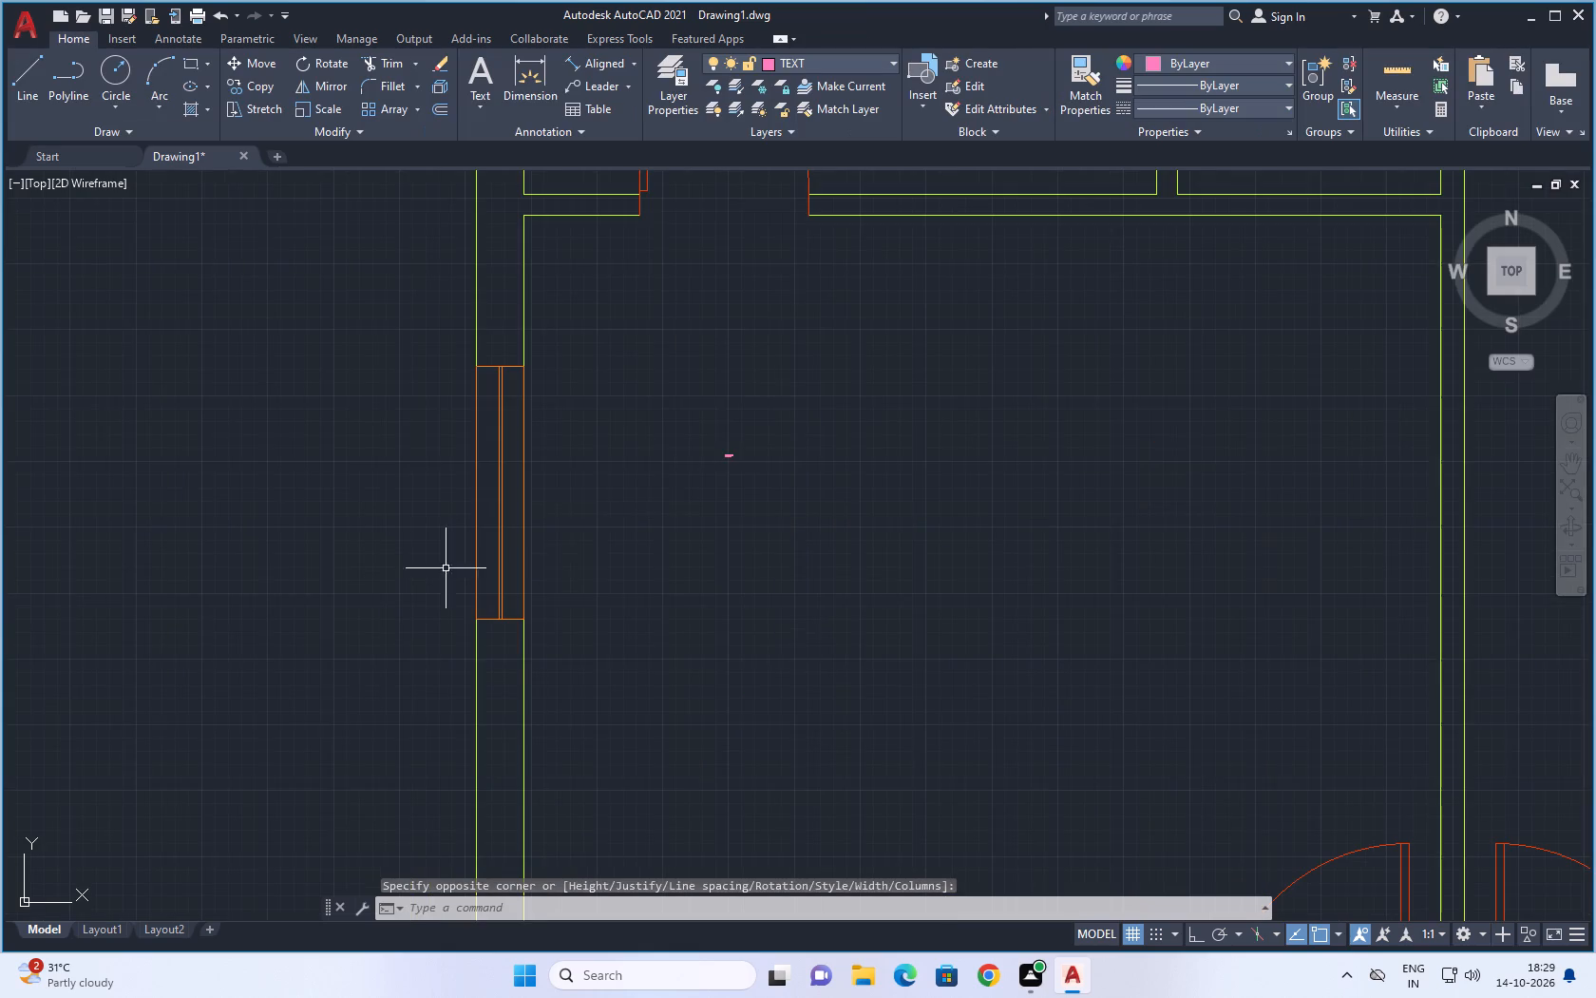
pyautogui.moveTo(661, 399); pyautogui.dragTo(739, 456)
pyautogui.click(833, 553)
pyautogui.rightClick(789, 563)
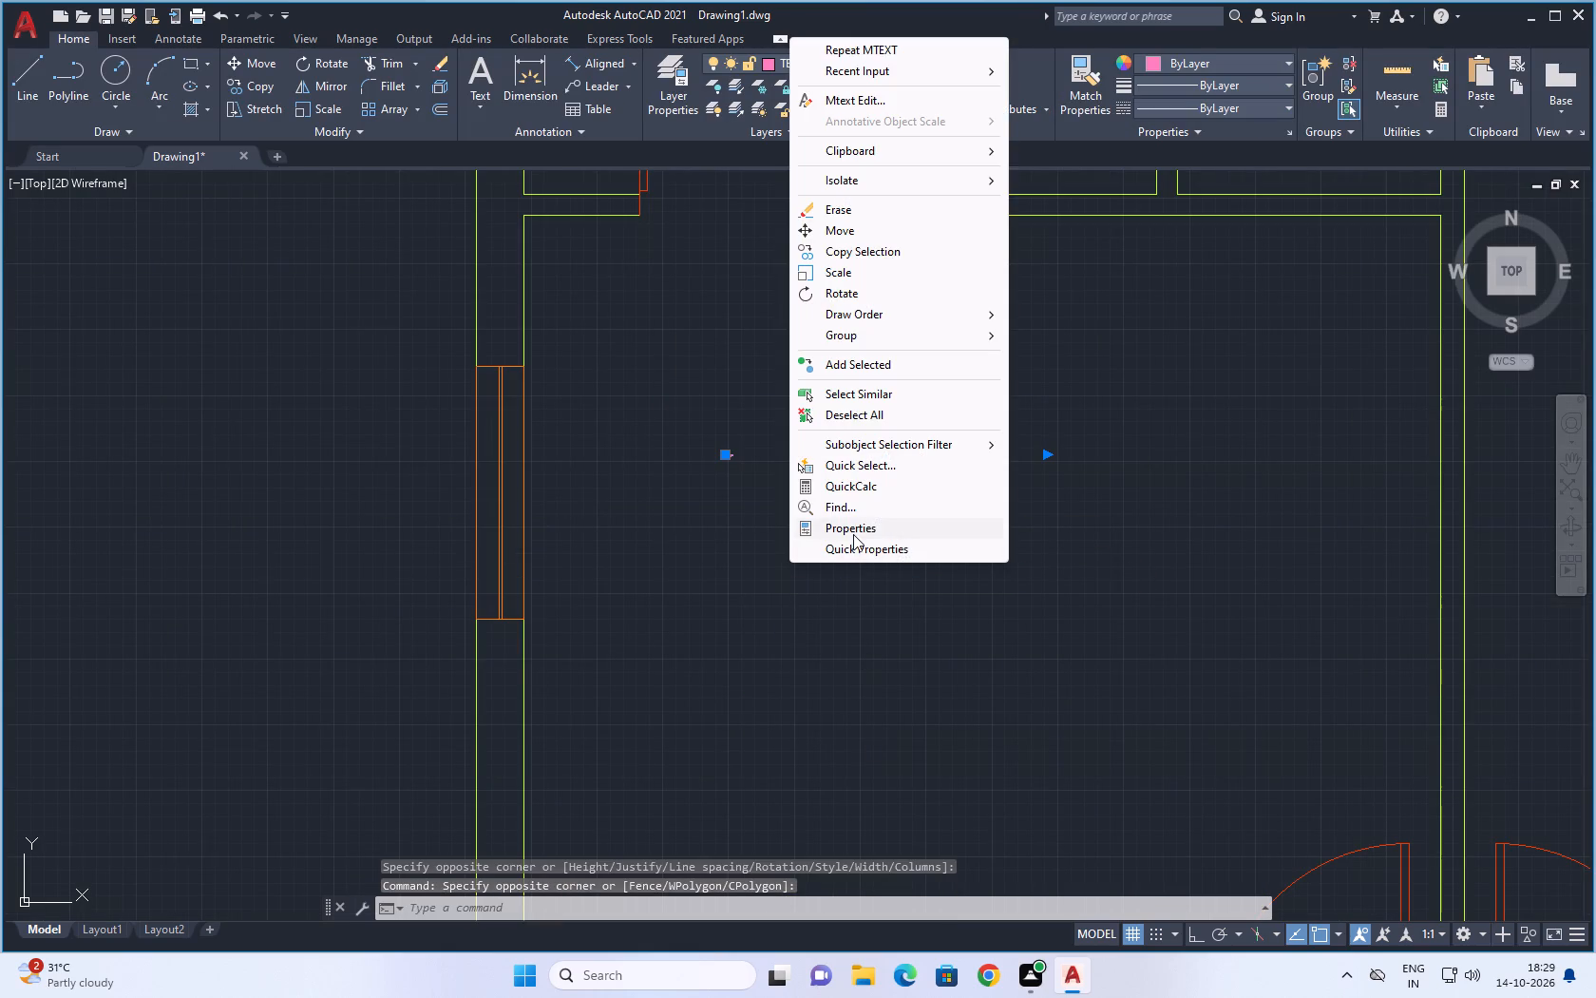
pyautogui.click(853, 534)
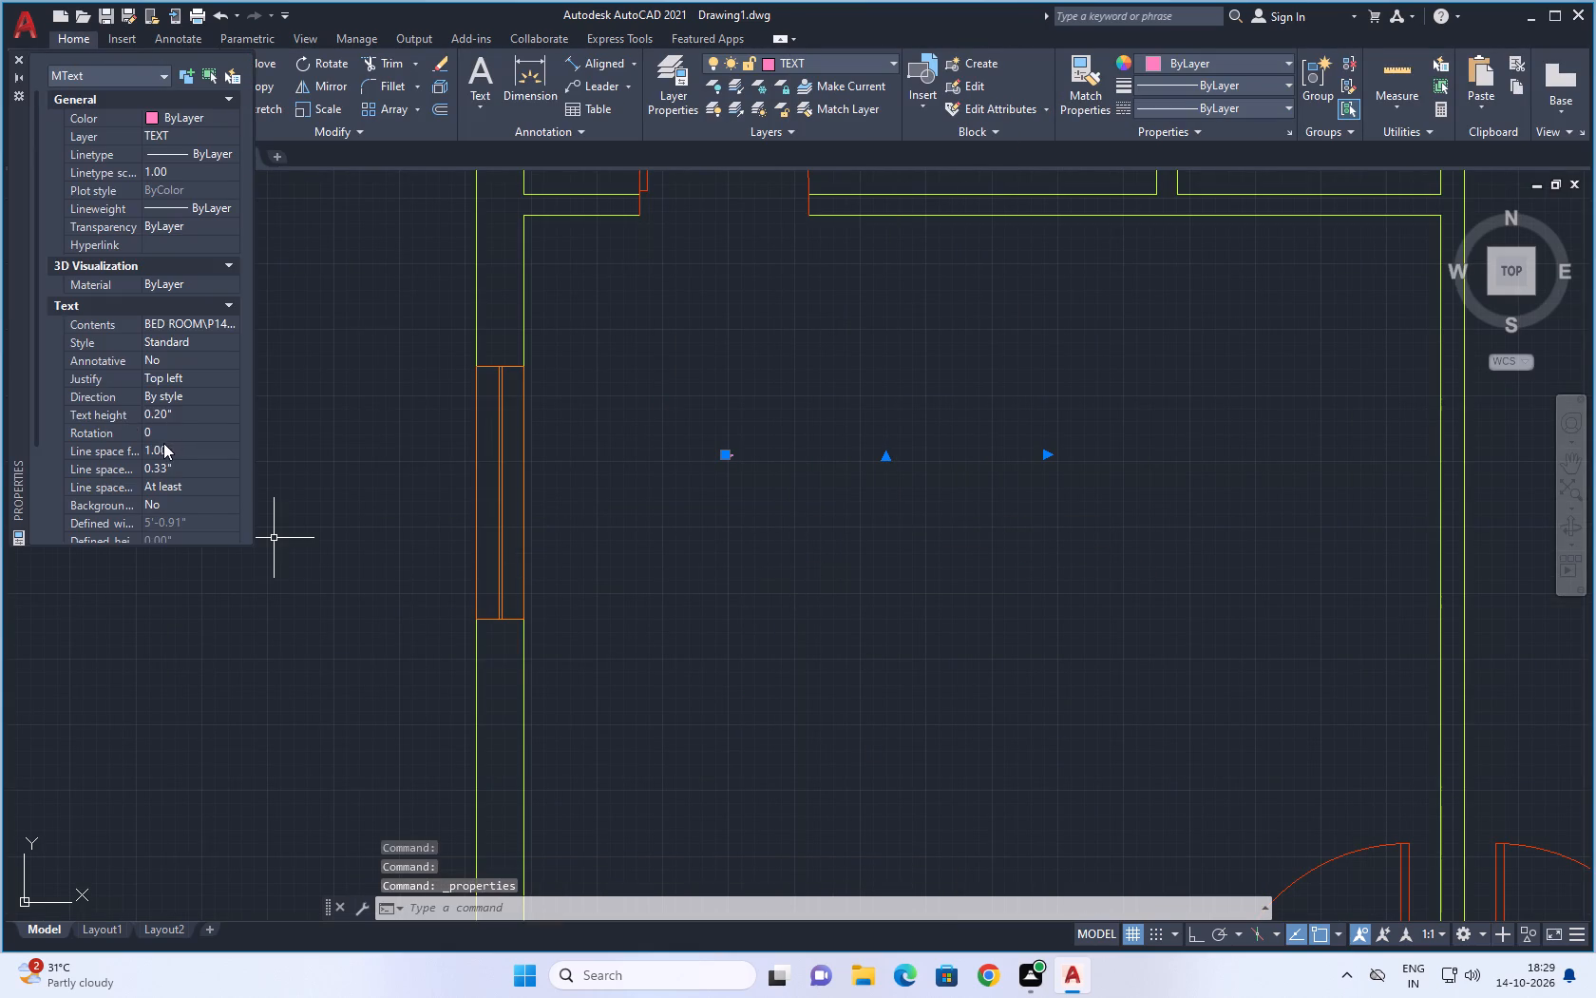
pyautogui.click(177, 417)
pyautogui.press('8')
pyautogui.press('Return')
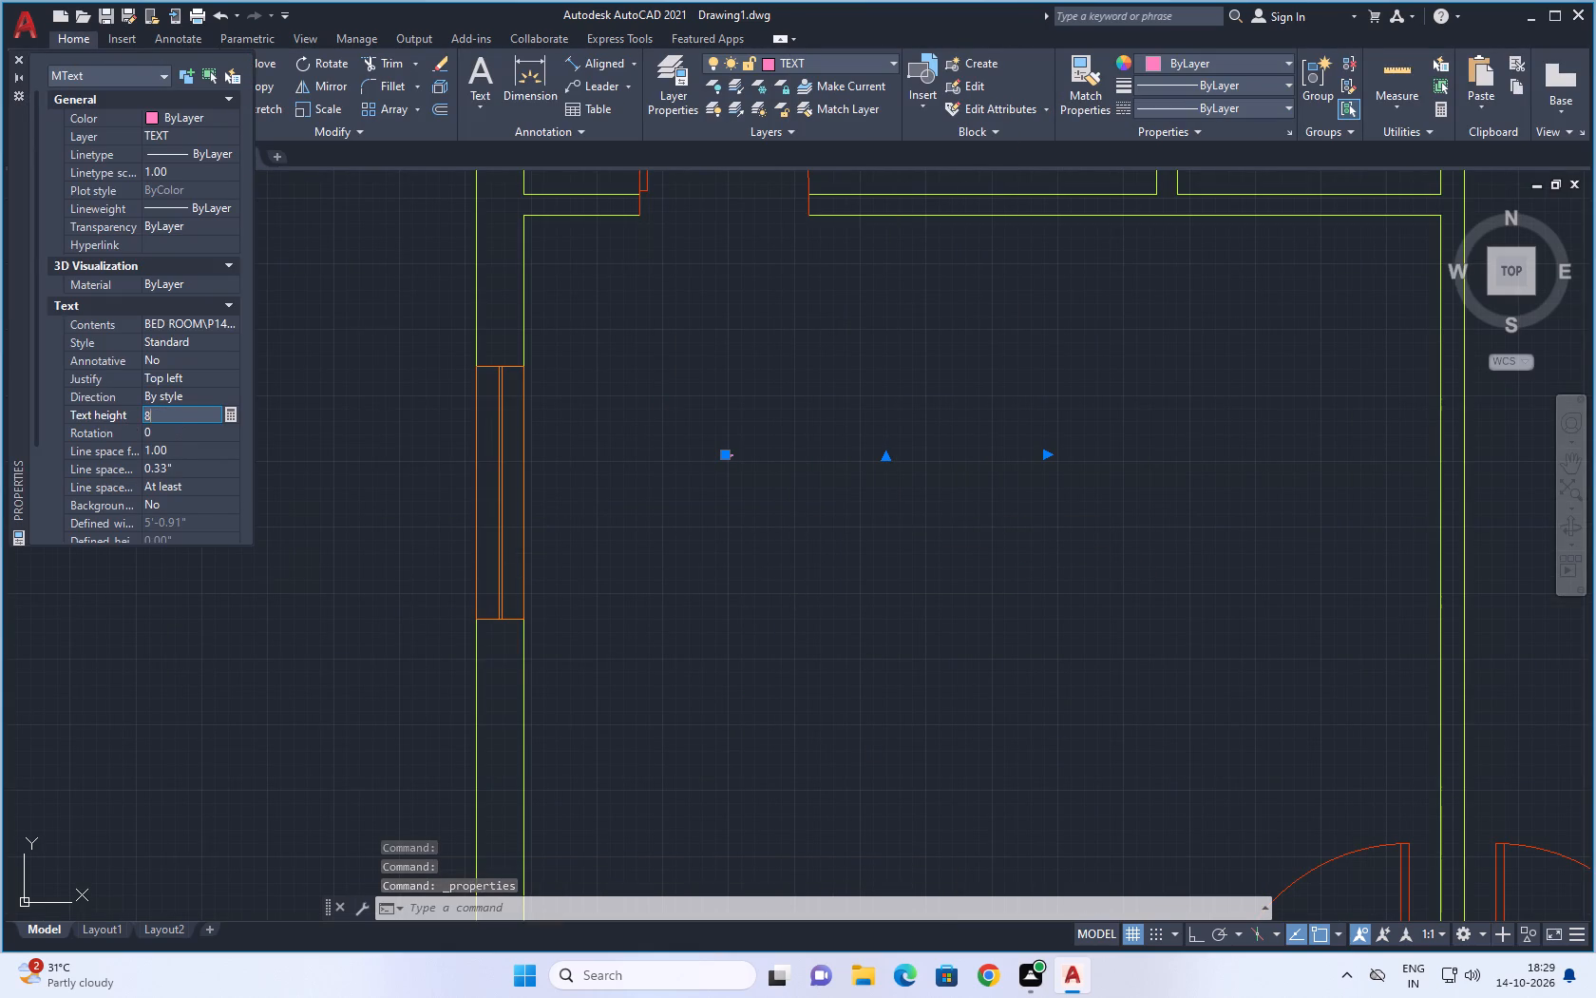
pyautogui.scroll(-3, 241, 501)
pyautogui.scroll(-1, 826, 716)
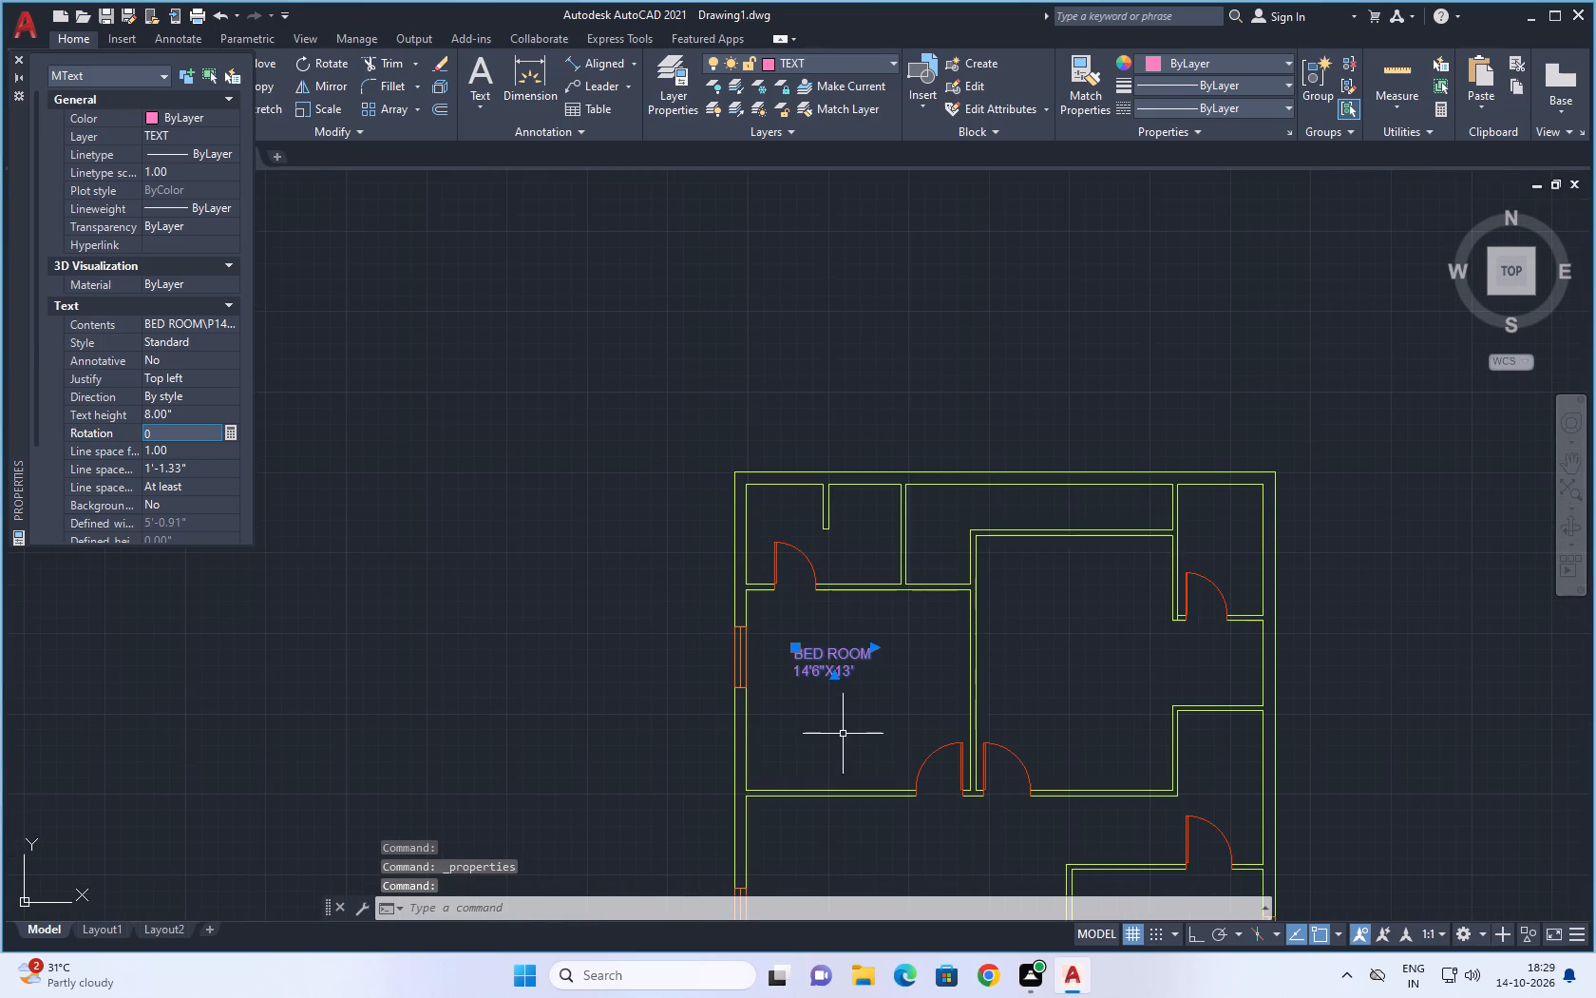
# Copy the BED ROOM label from the upper-left bedroom into the large middle hall and the room with a window below it.
pyautogui.press('Escape')
pyautogui.moveTo(593, 702); pyautogui.dragTo(325, 509, button='middle')
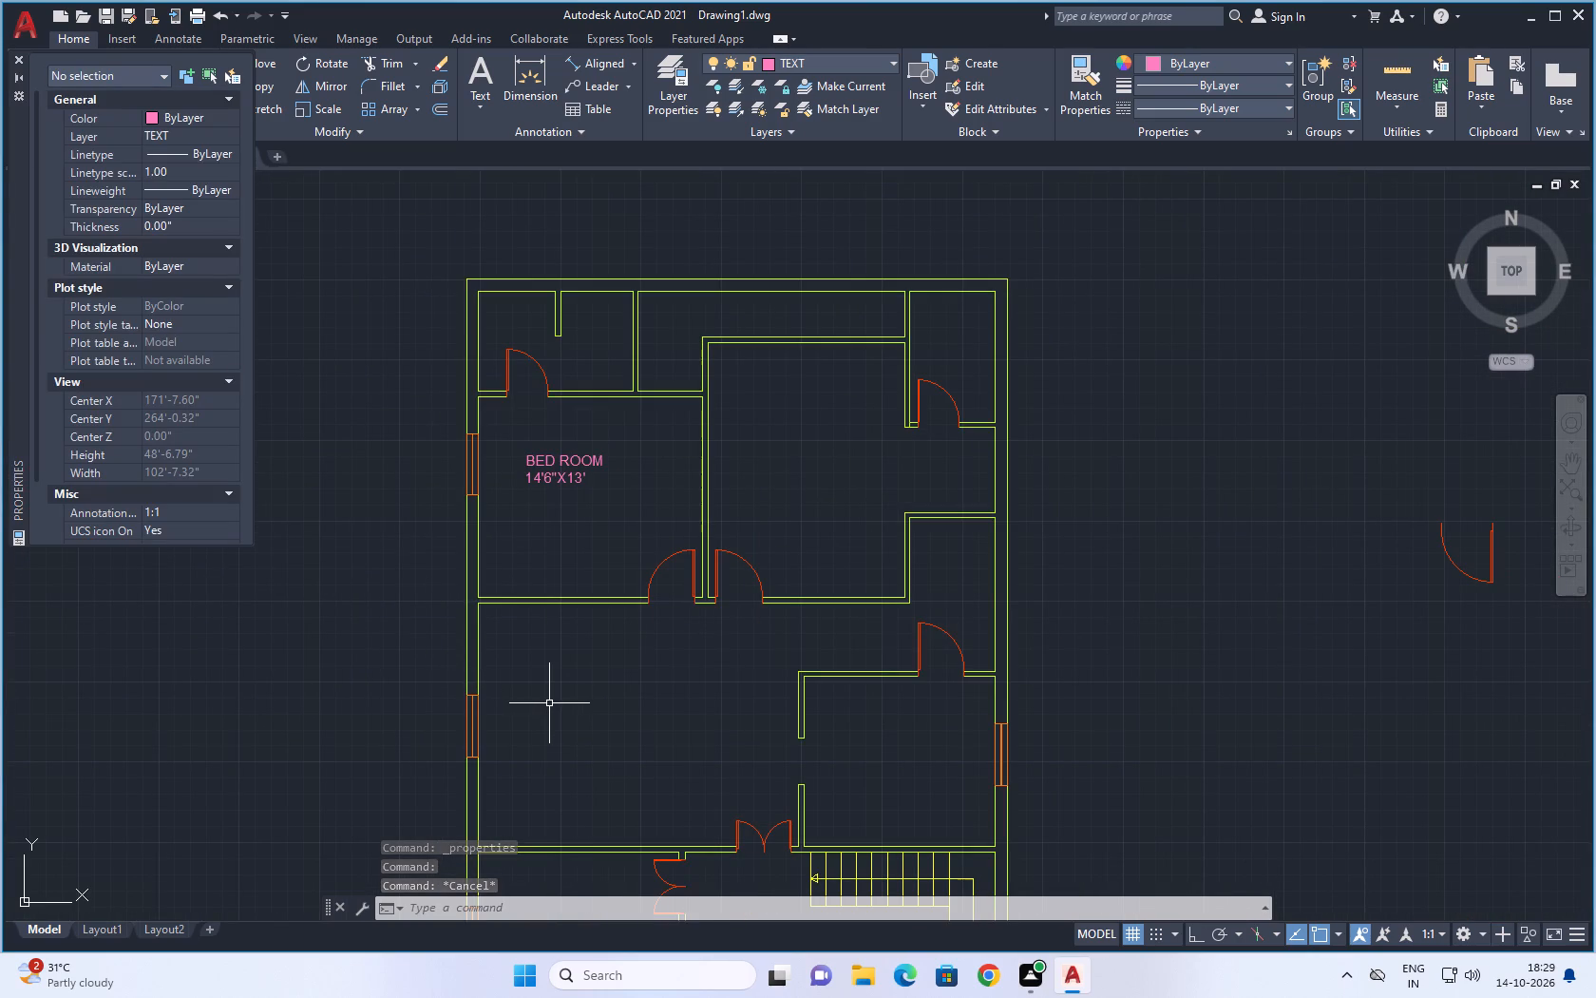
pyautogui.click(520, 435)
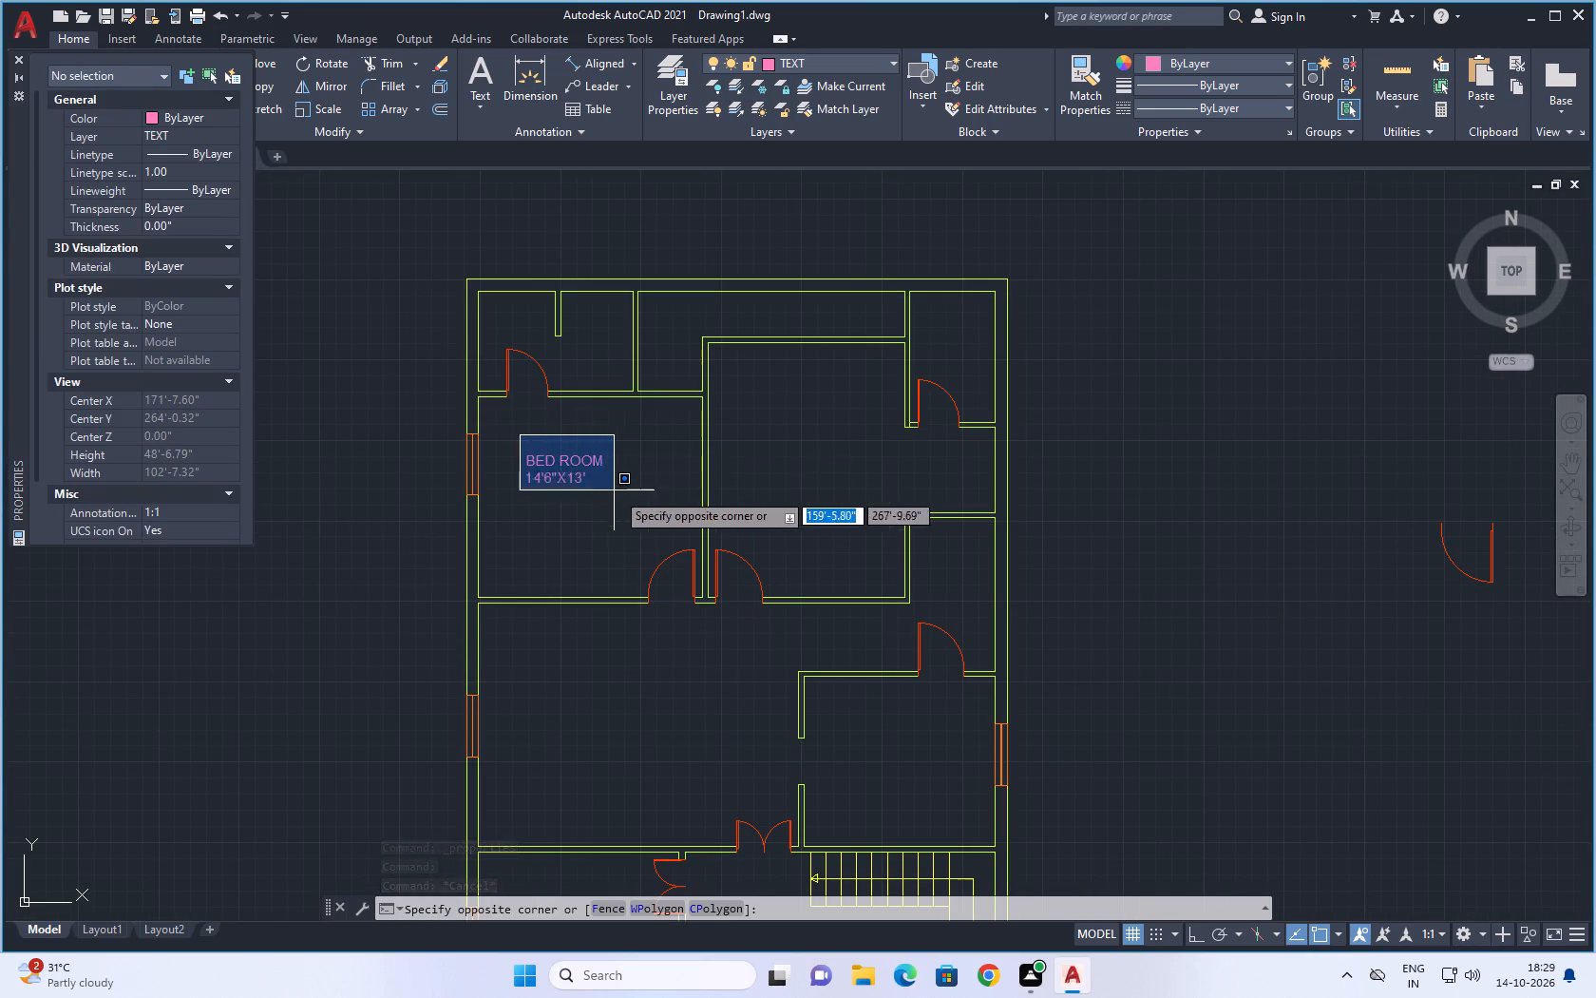
pyautogui.click(624, 505)
pyautogui.press('c')
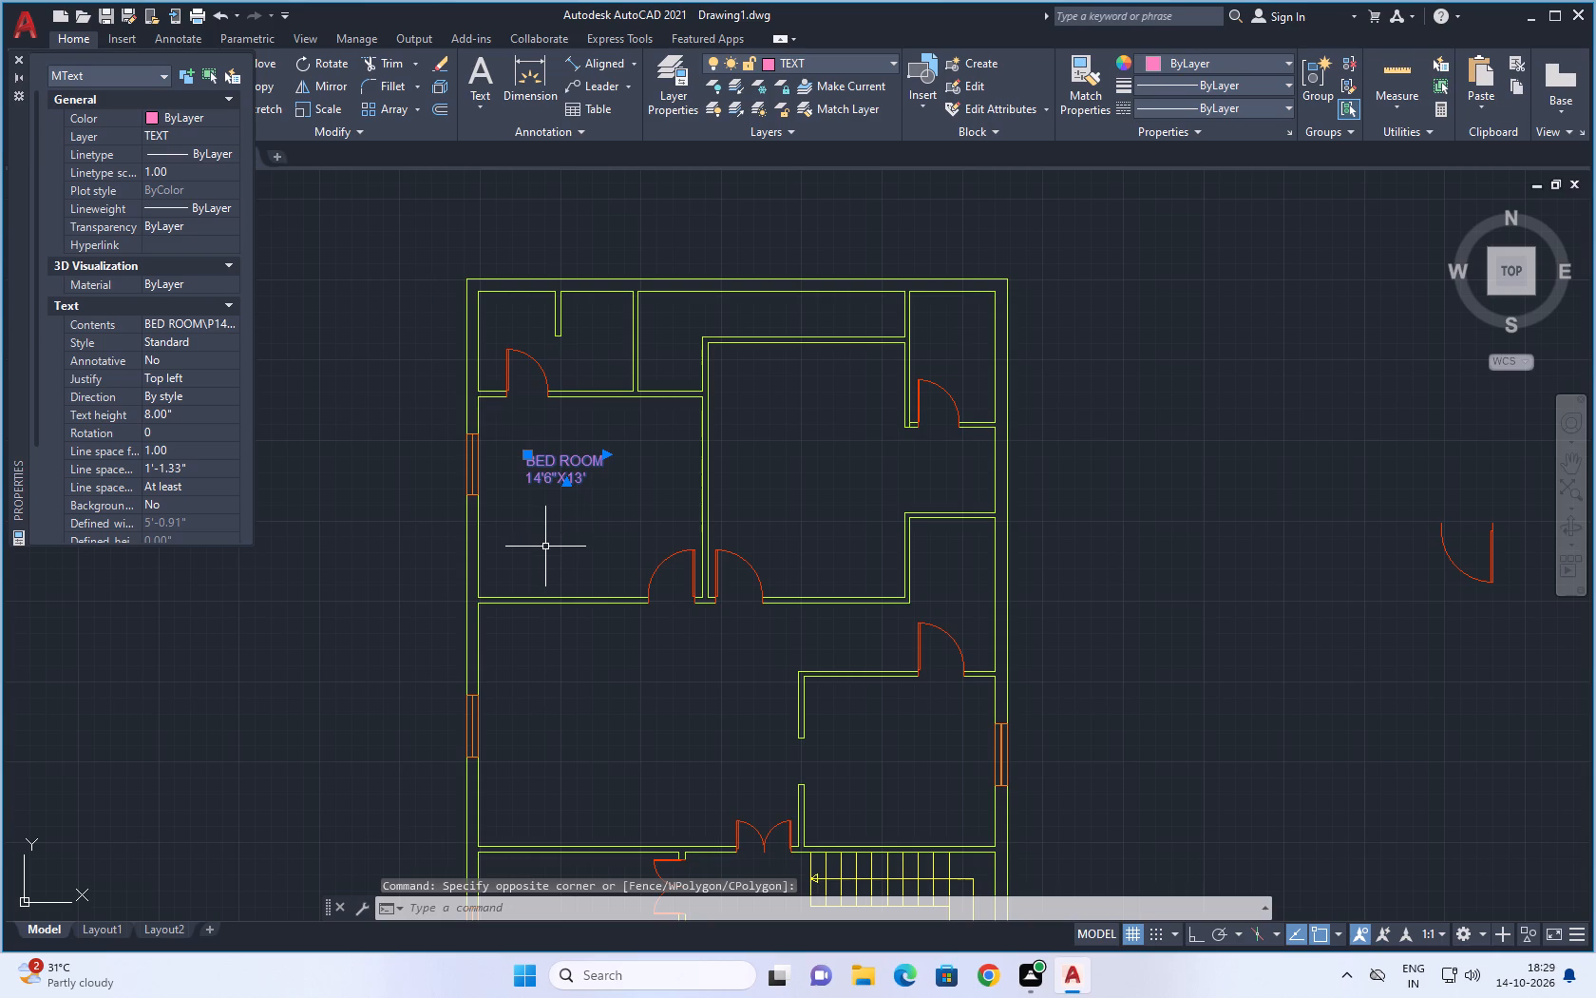
pyautogui.press('o')
pyautogui.press('space')
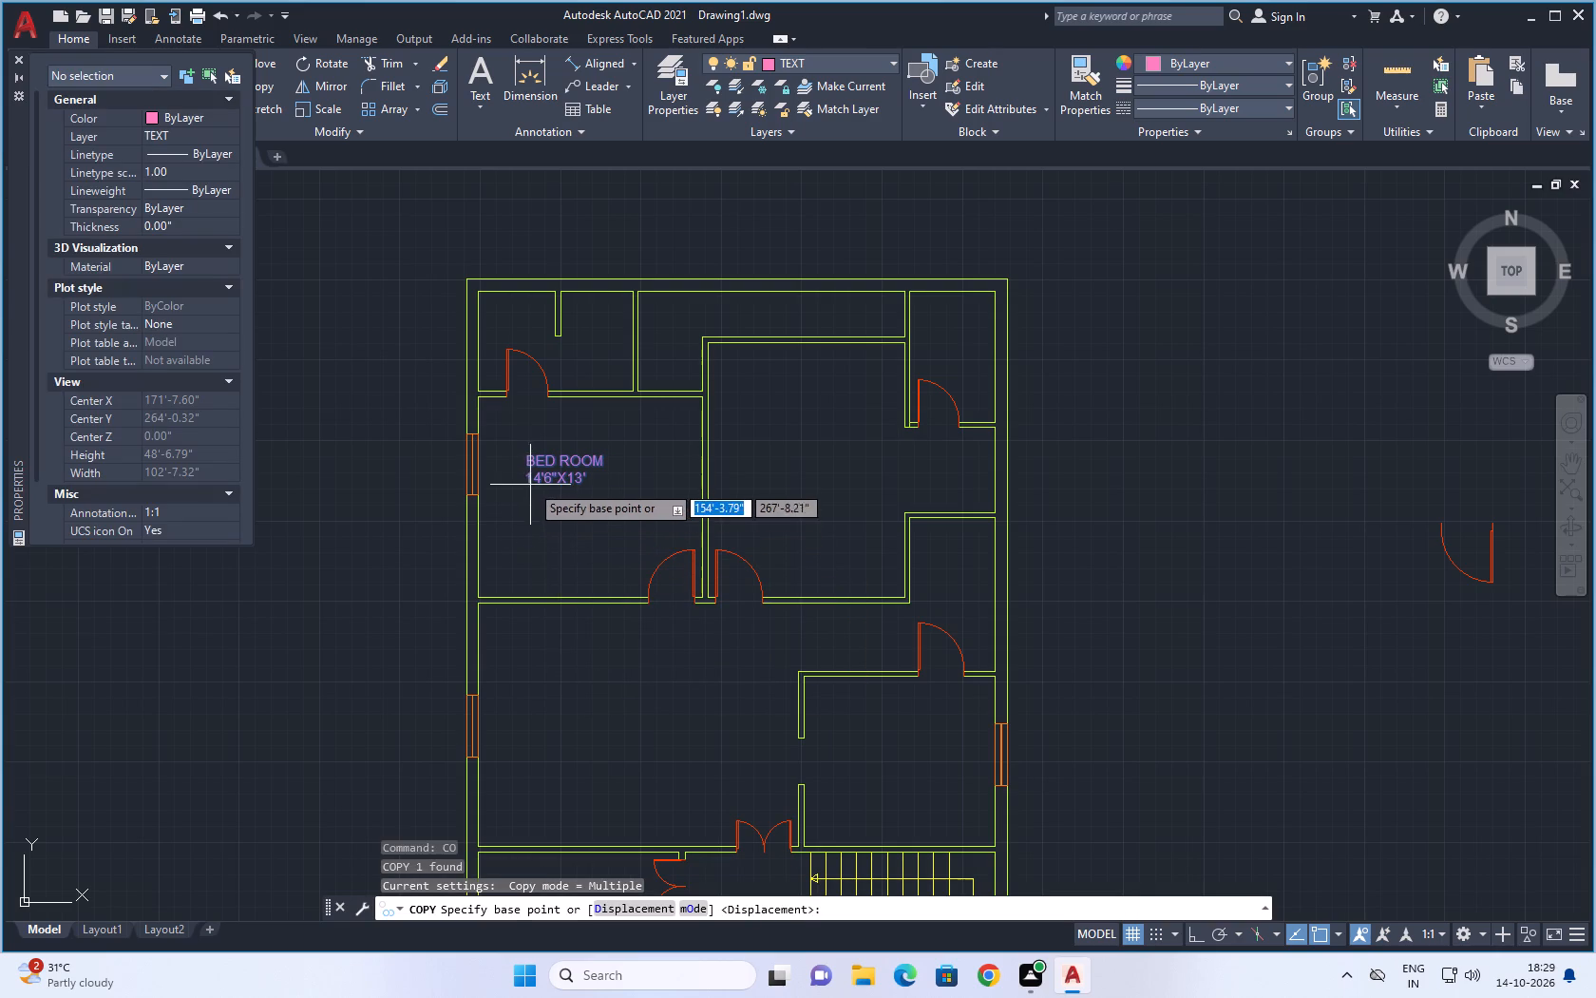
pyautogui.click(526, 456)
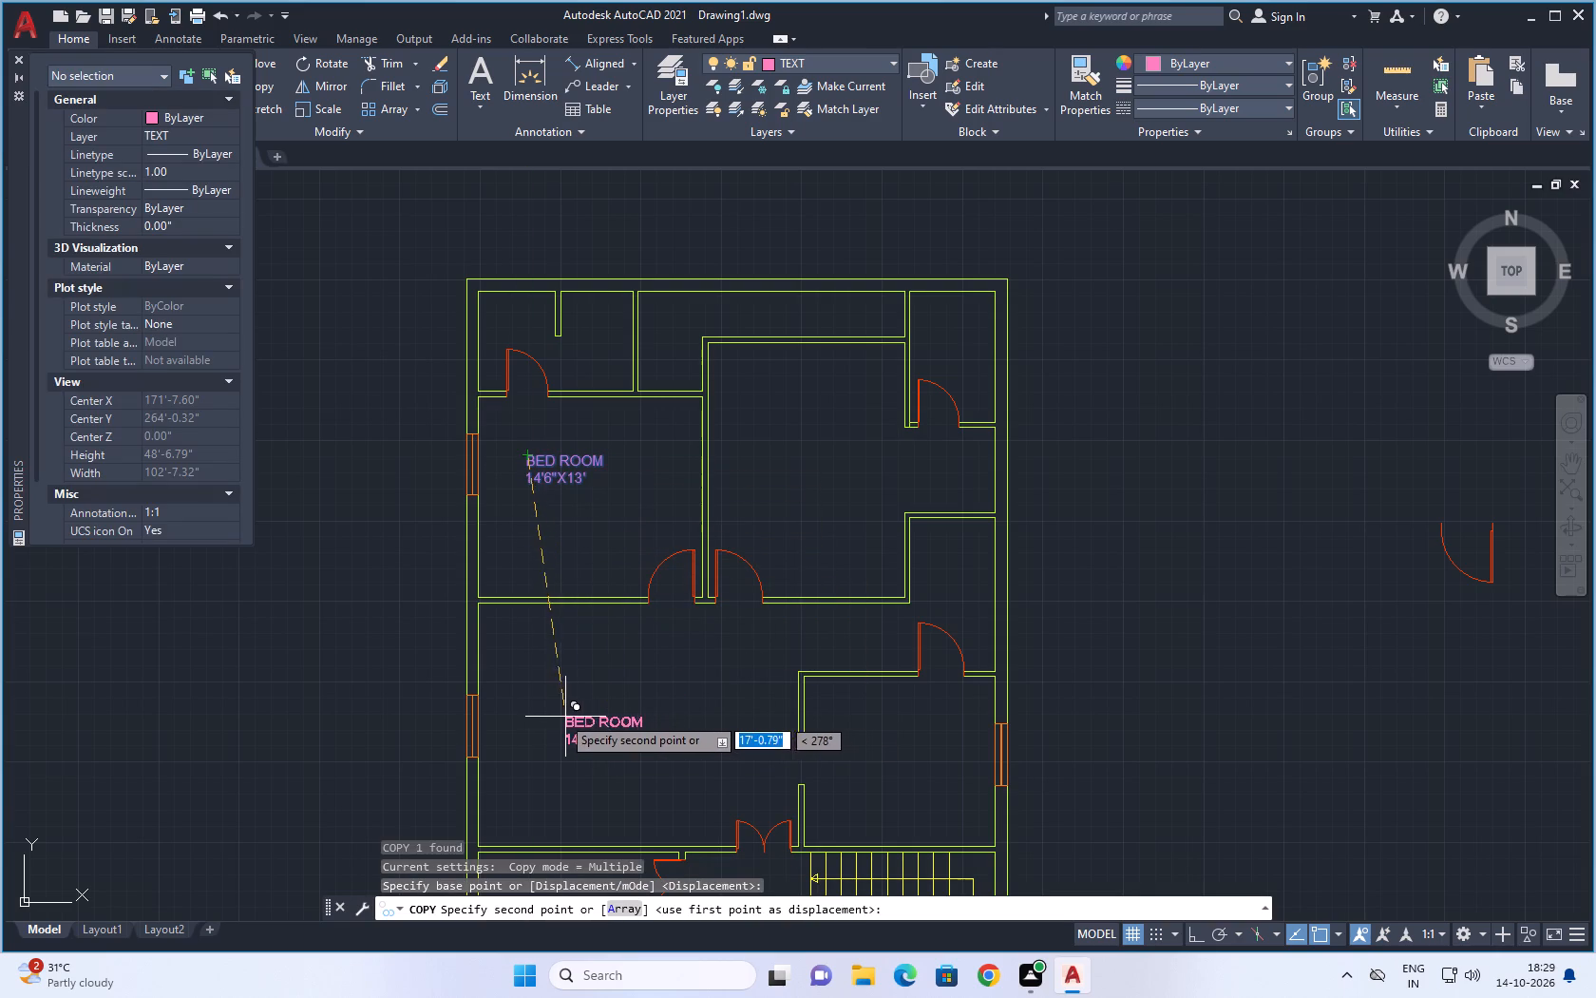
pyautogui.click(562, 665)
pyautogui.scroll(-2, 795, 711)
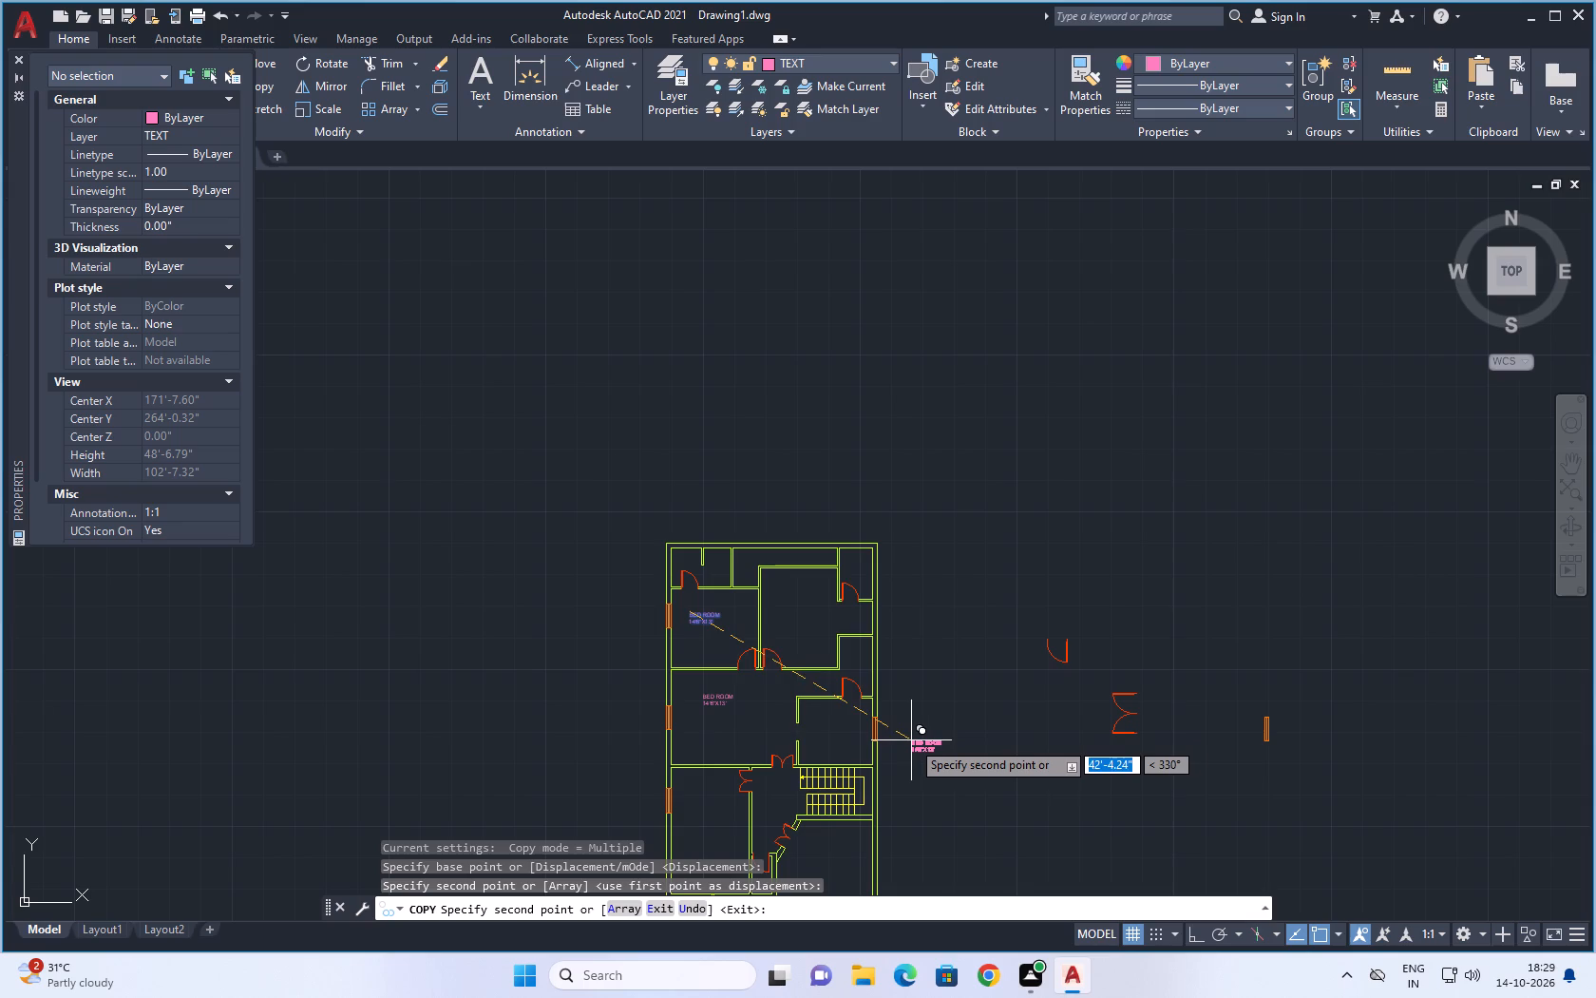
pyautogui.scroll(1, 652, 827)
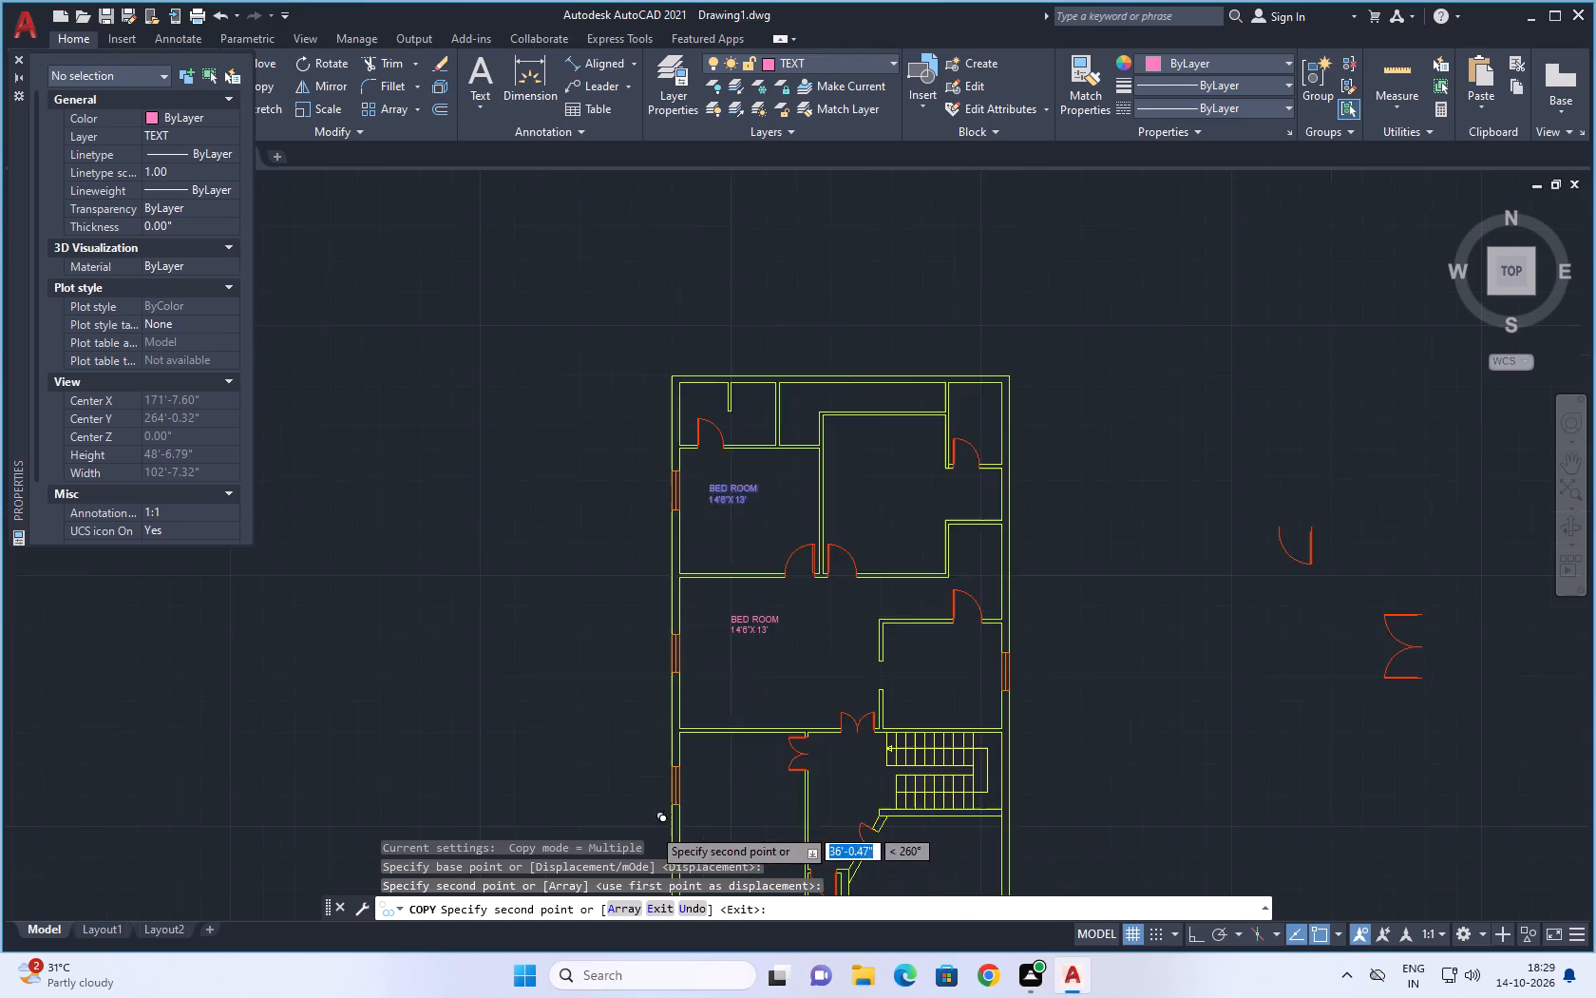
pyautogui.scroll(1, 652, 827)
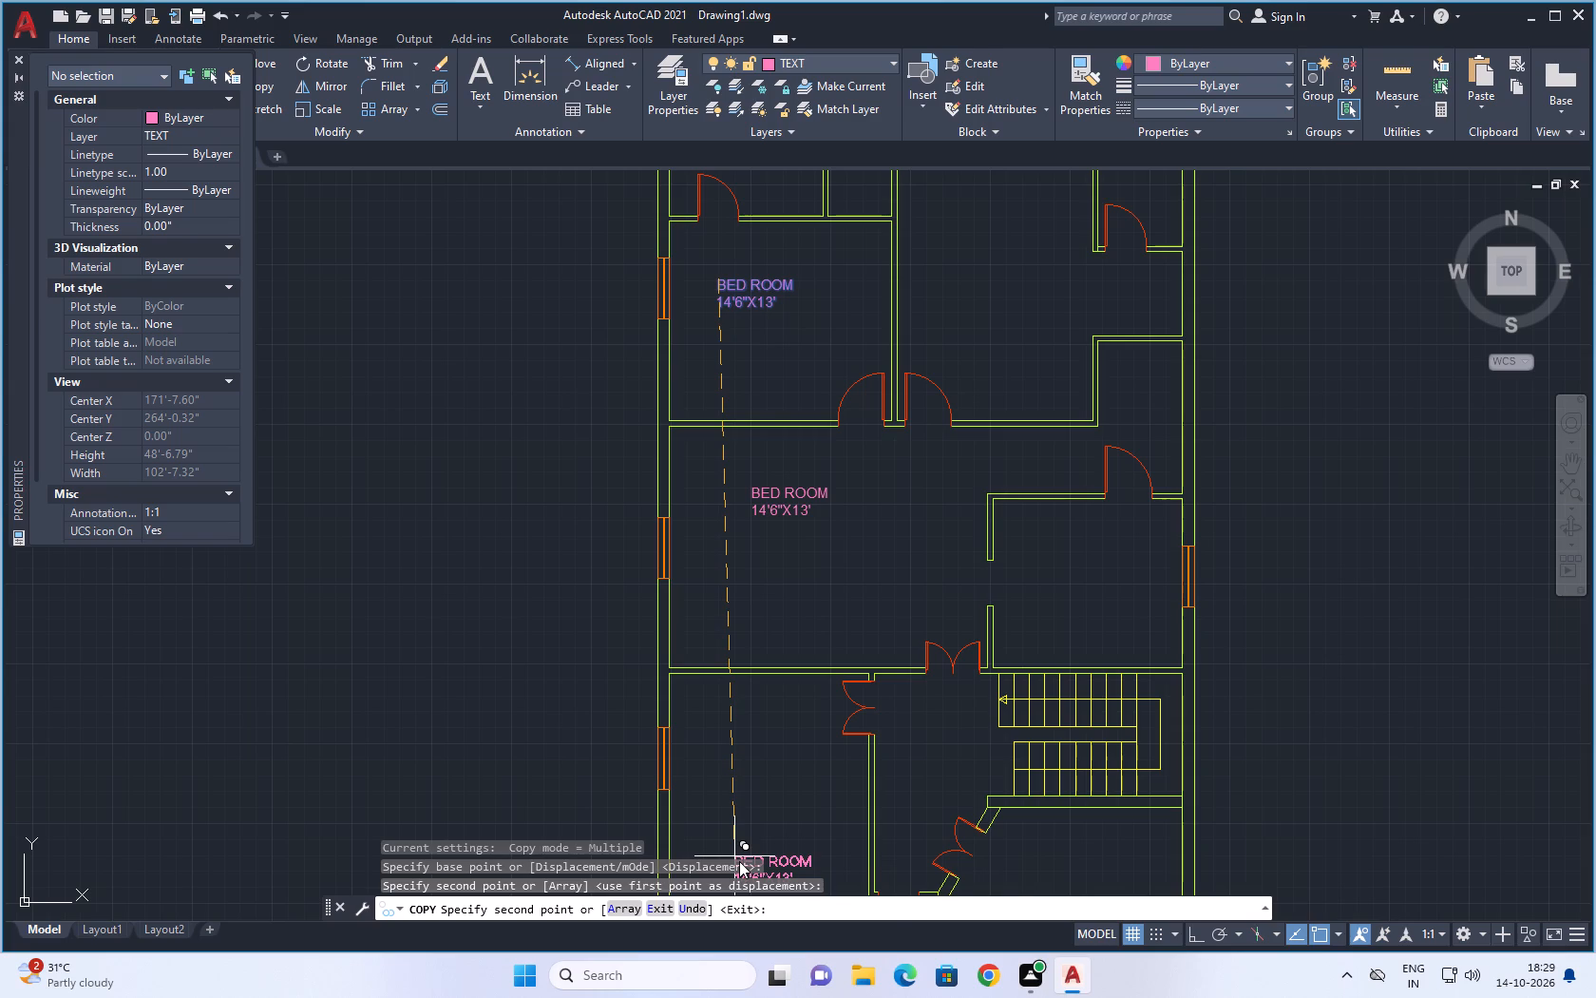
pyautogui.click(746, 790)
# Place further copies of the label in the upper-right bedroom and in the small room at the plan's top-right corner.
pyautogui.scroll(-1, 796, 724)
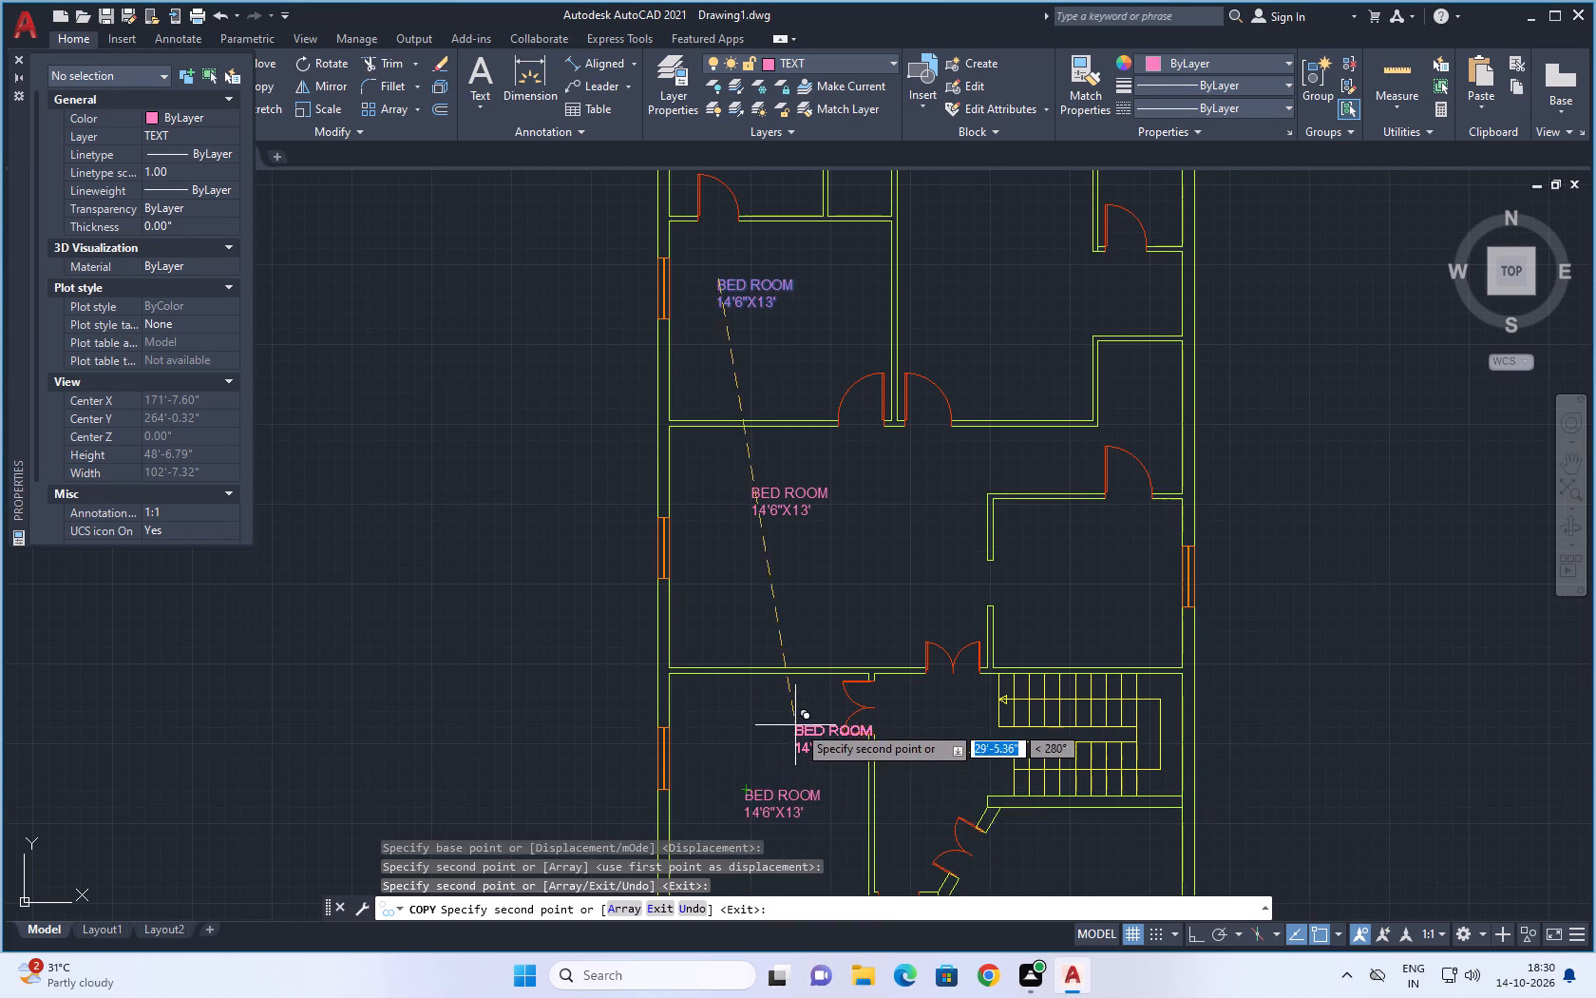
pyautogui.scroll(-2, 799, 722)
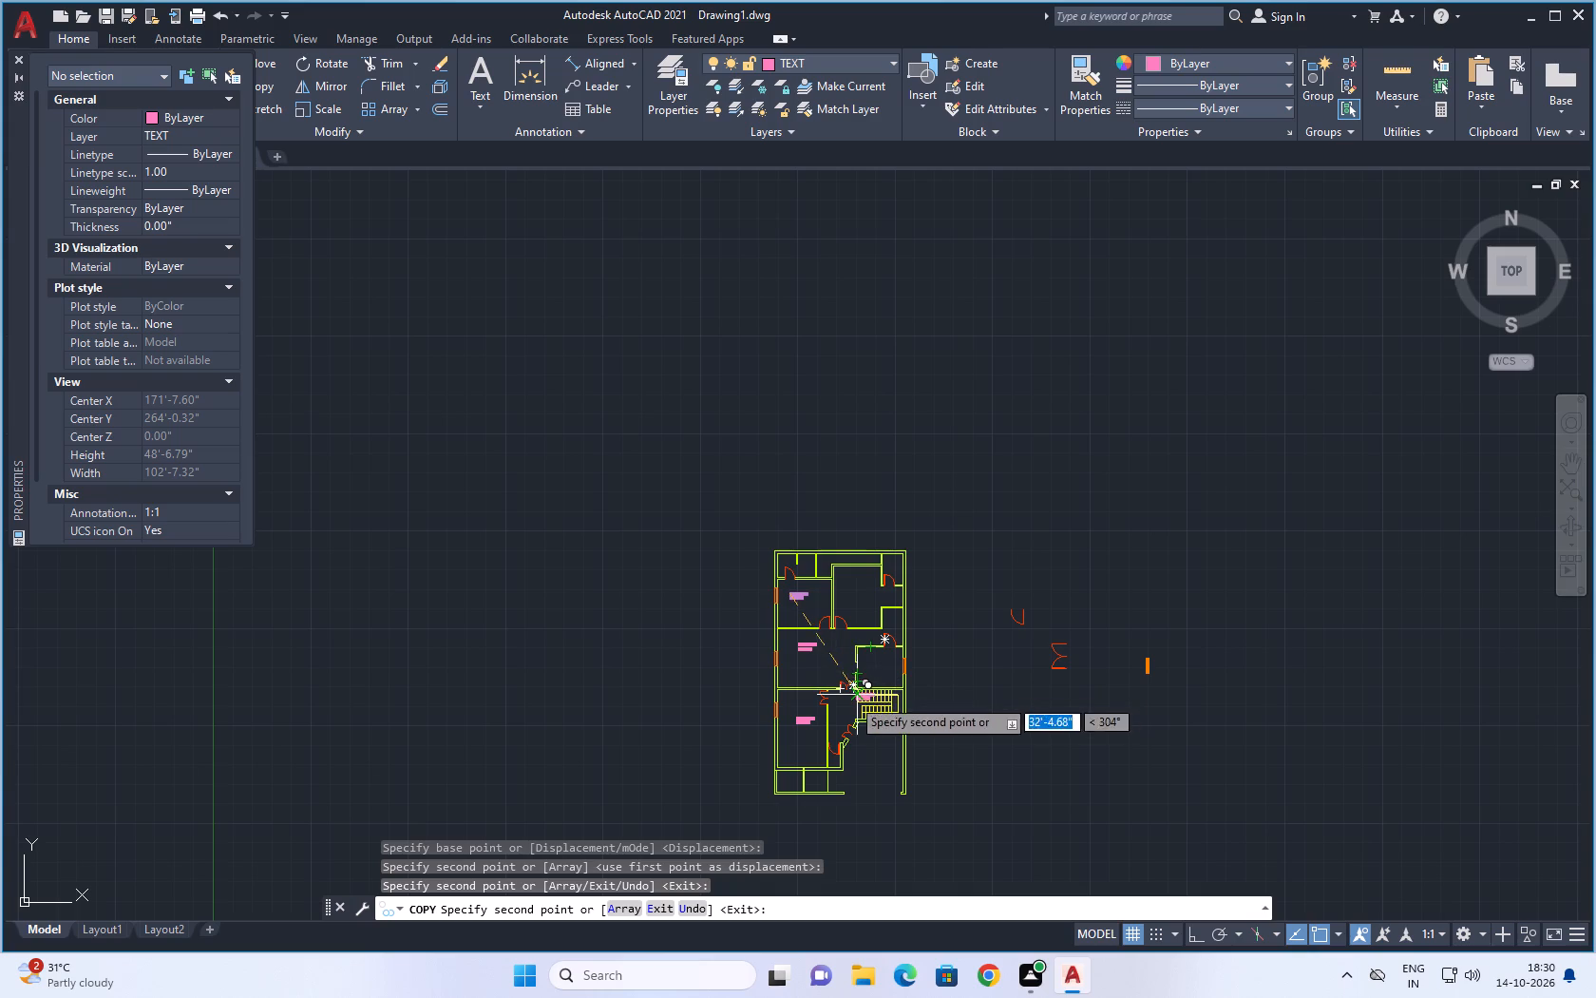
pyautogui.scroll(3, 861, 566)
pyautogui.scroll(3, 858, 648)
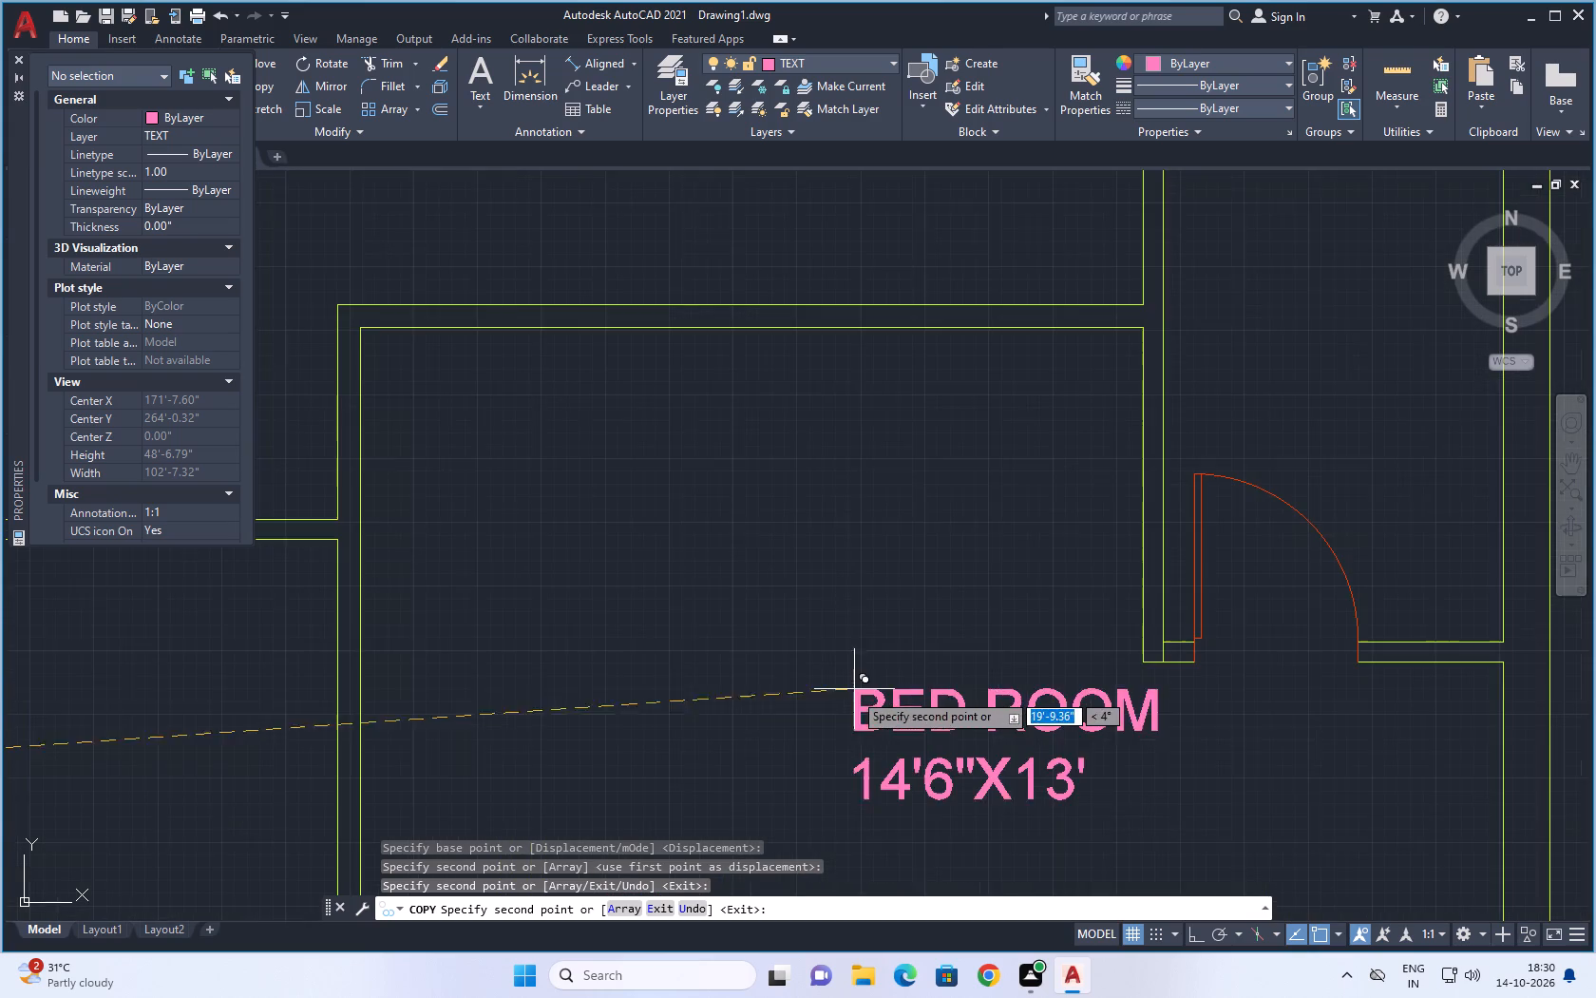
pyautogui.click(797, 690)
pyautogui.scroll(-2, 897, 706)
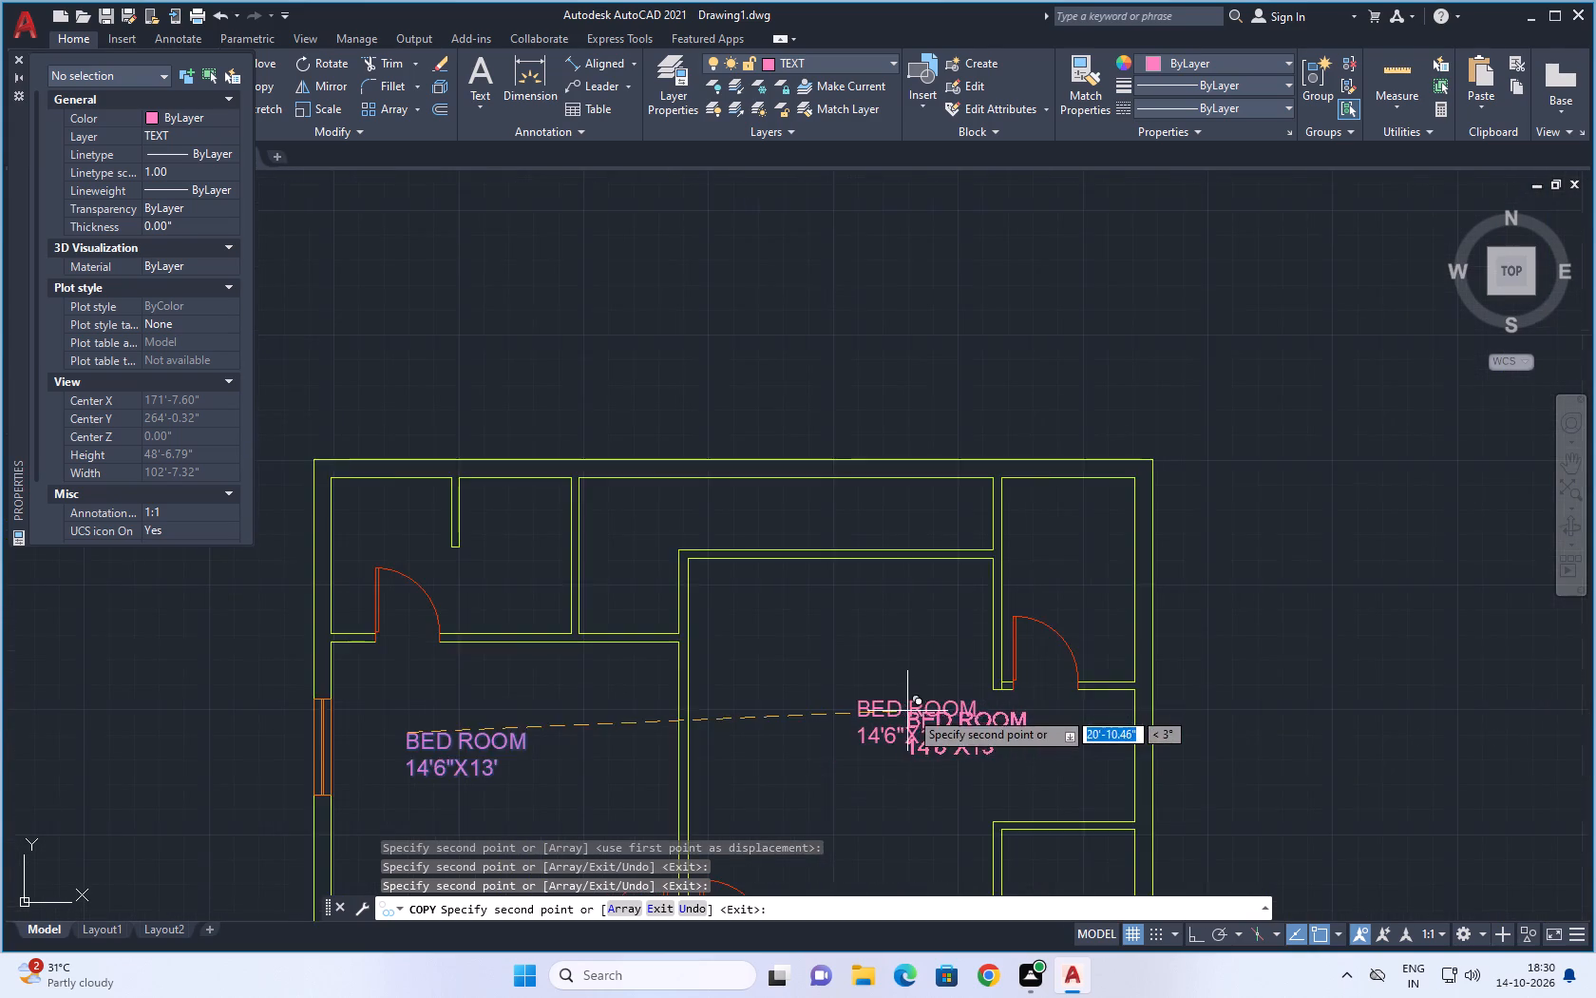
pyautogui.scroll(-1, 910, 710)
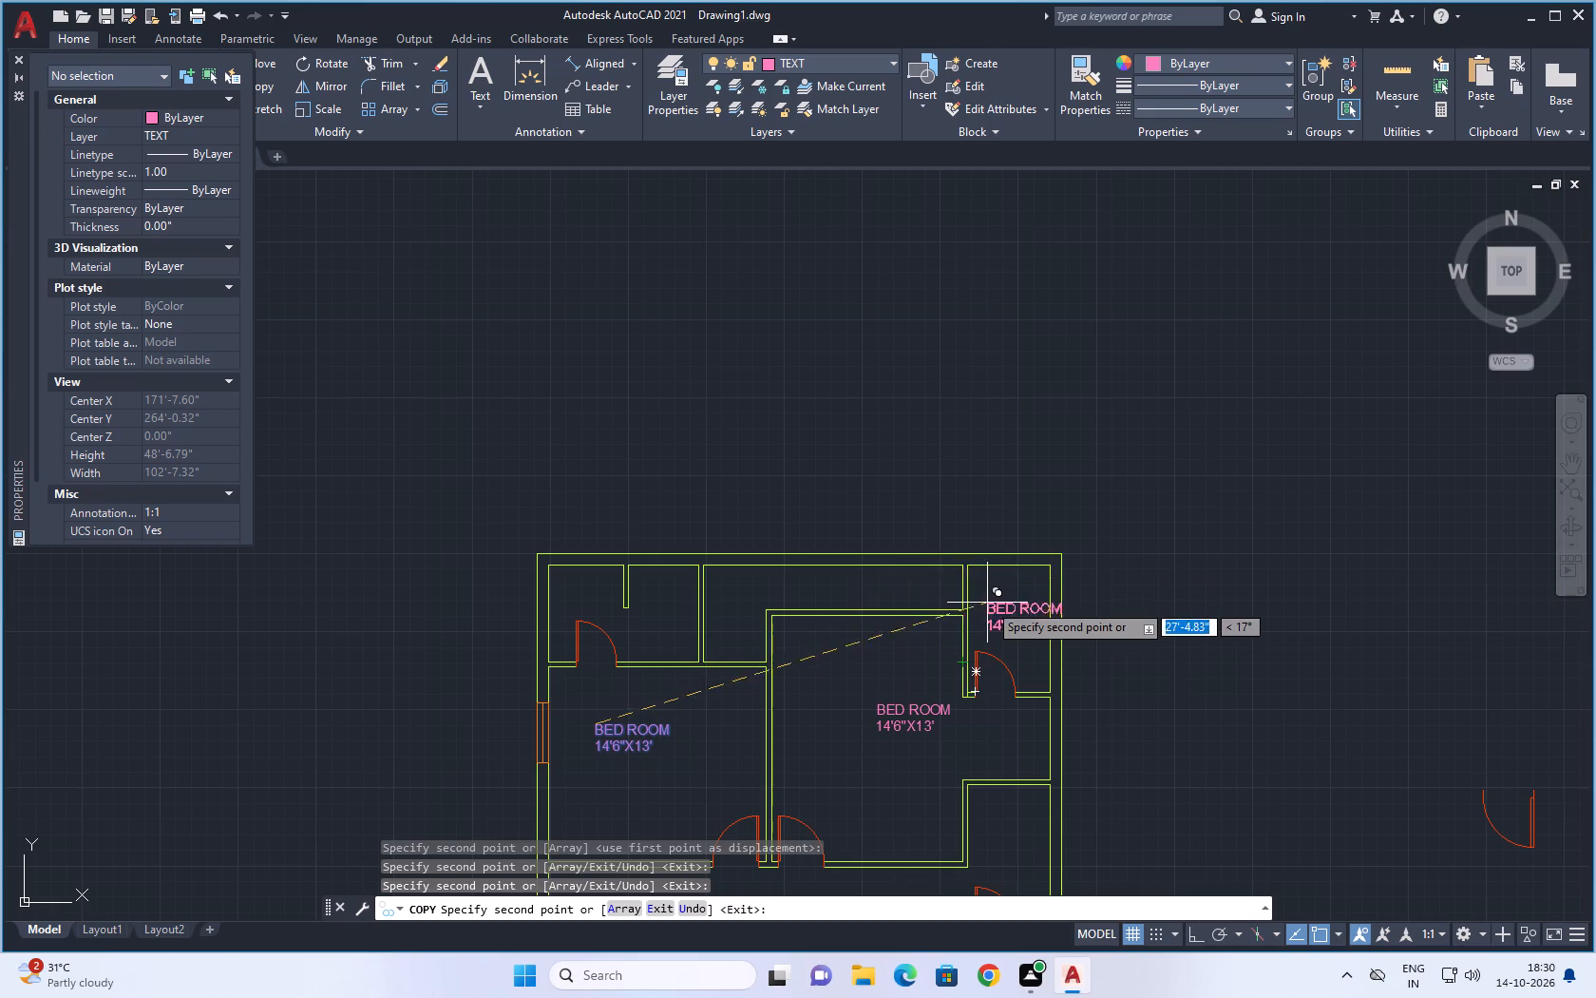
pyautogui.scroll(3, 991, 603)
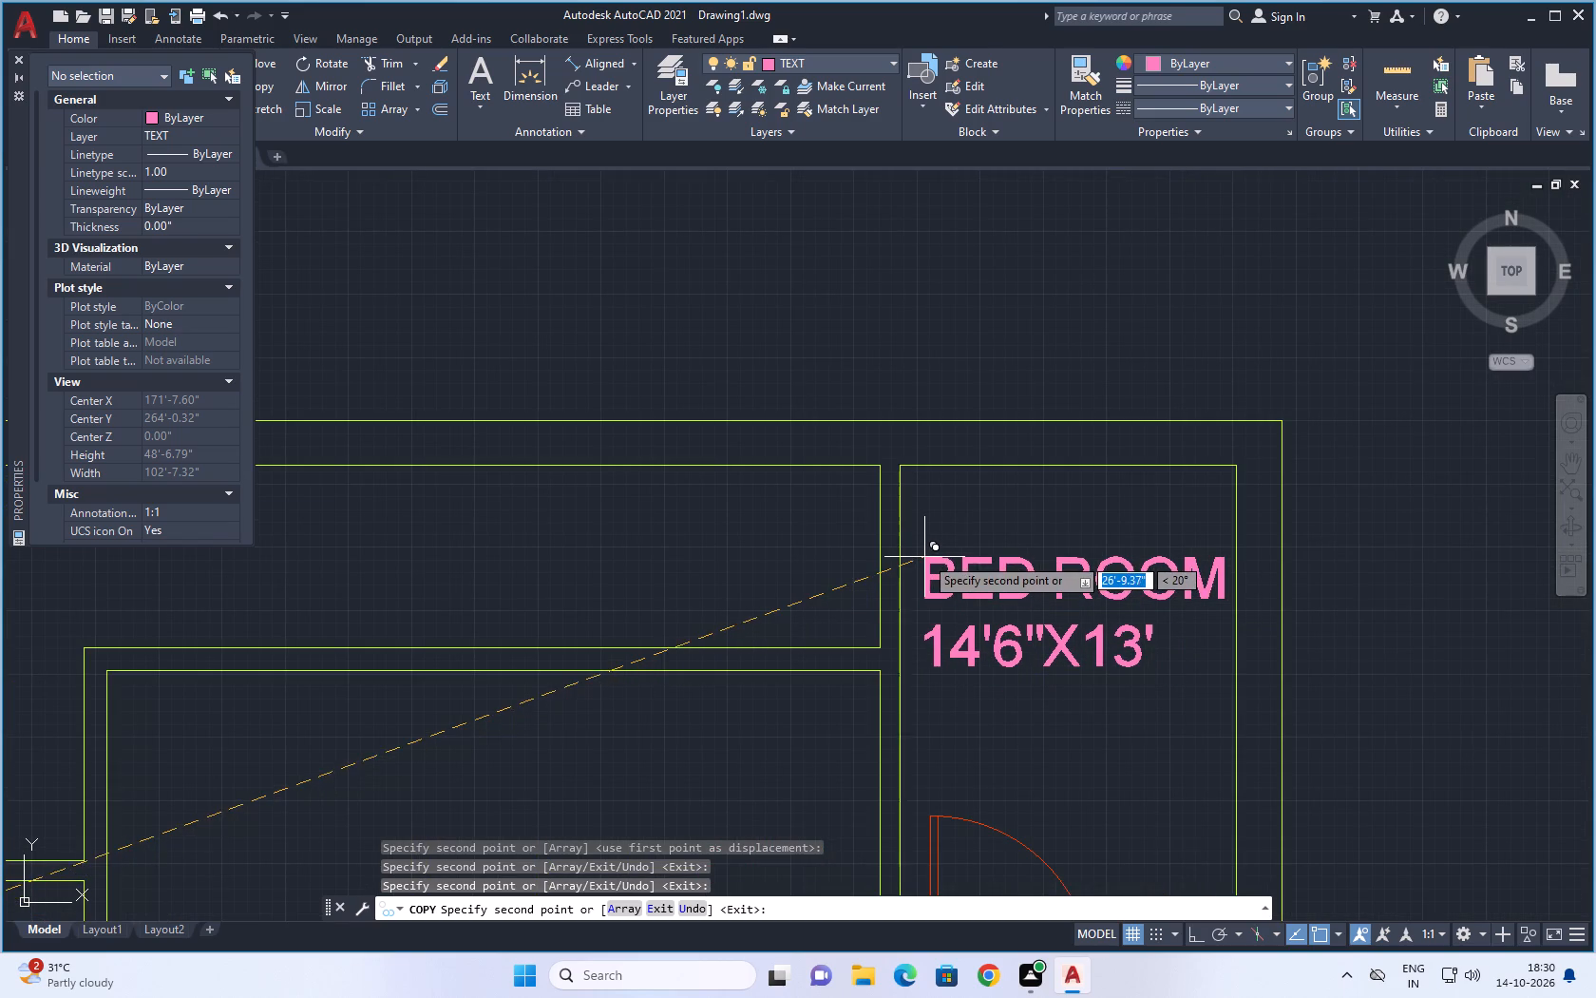
pyautogui.click(924, 556)
# Place label copies in the alcove just below the top-right corner room's door and in the small space beneath that alcove.
pyautogui.scroll(-3, 1035, 648)
pyautogui.moveTo(1118, 692); pyautogui.dragTo(1089, 565, button='middle')
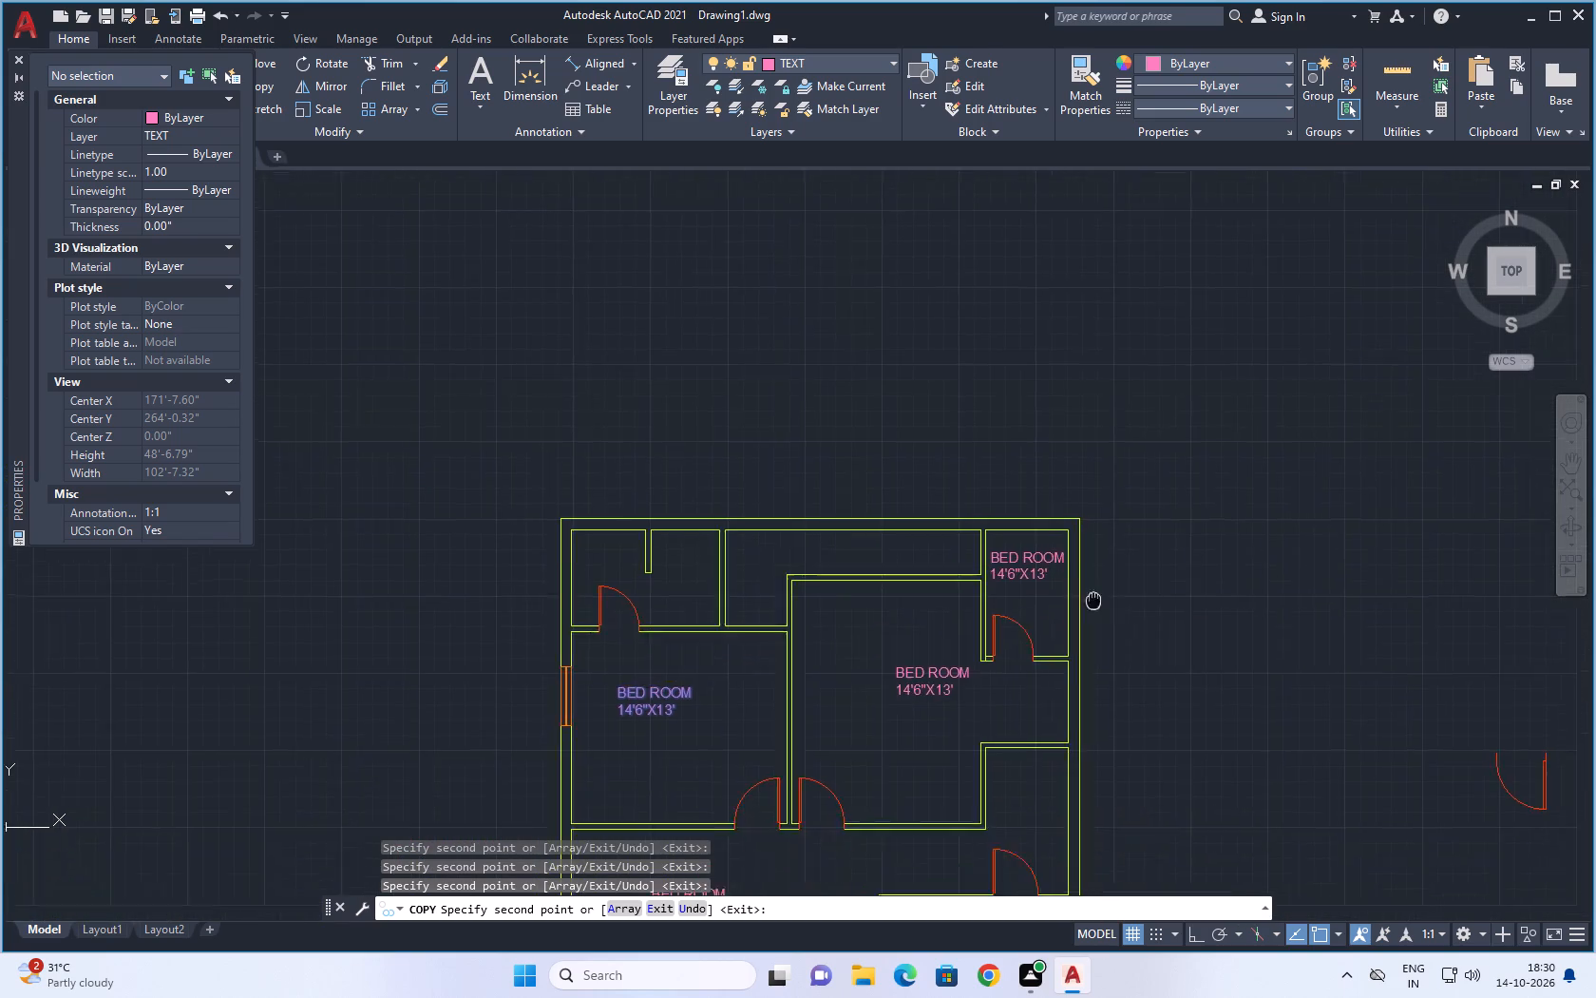
pyautogui.moveTo(1089, 565); pyautogui.dragTo(1069, 471, button='middle')
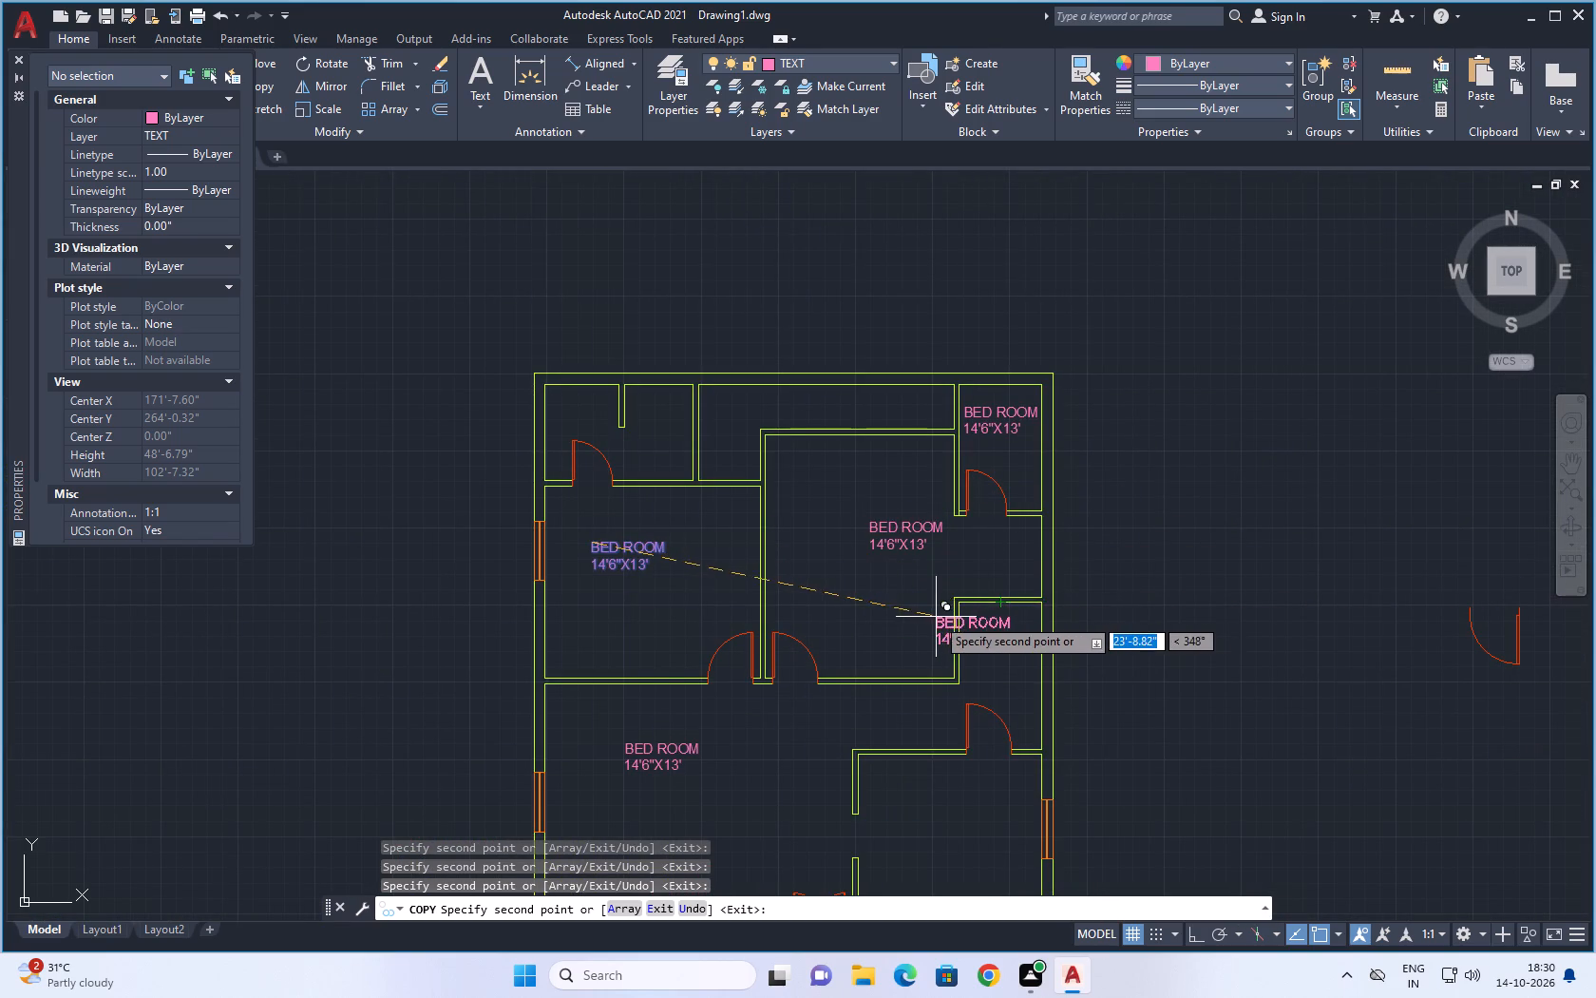
pyautogui.scroll(3, 936, 617)
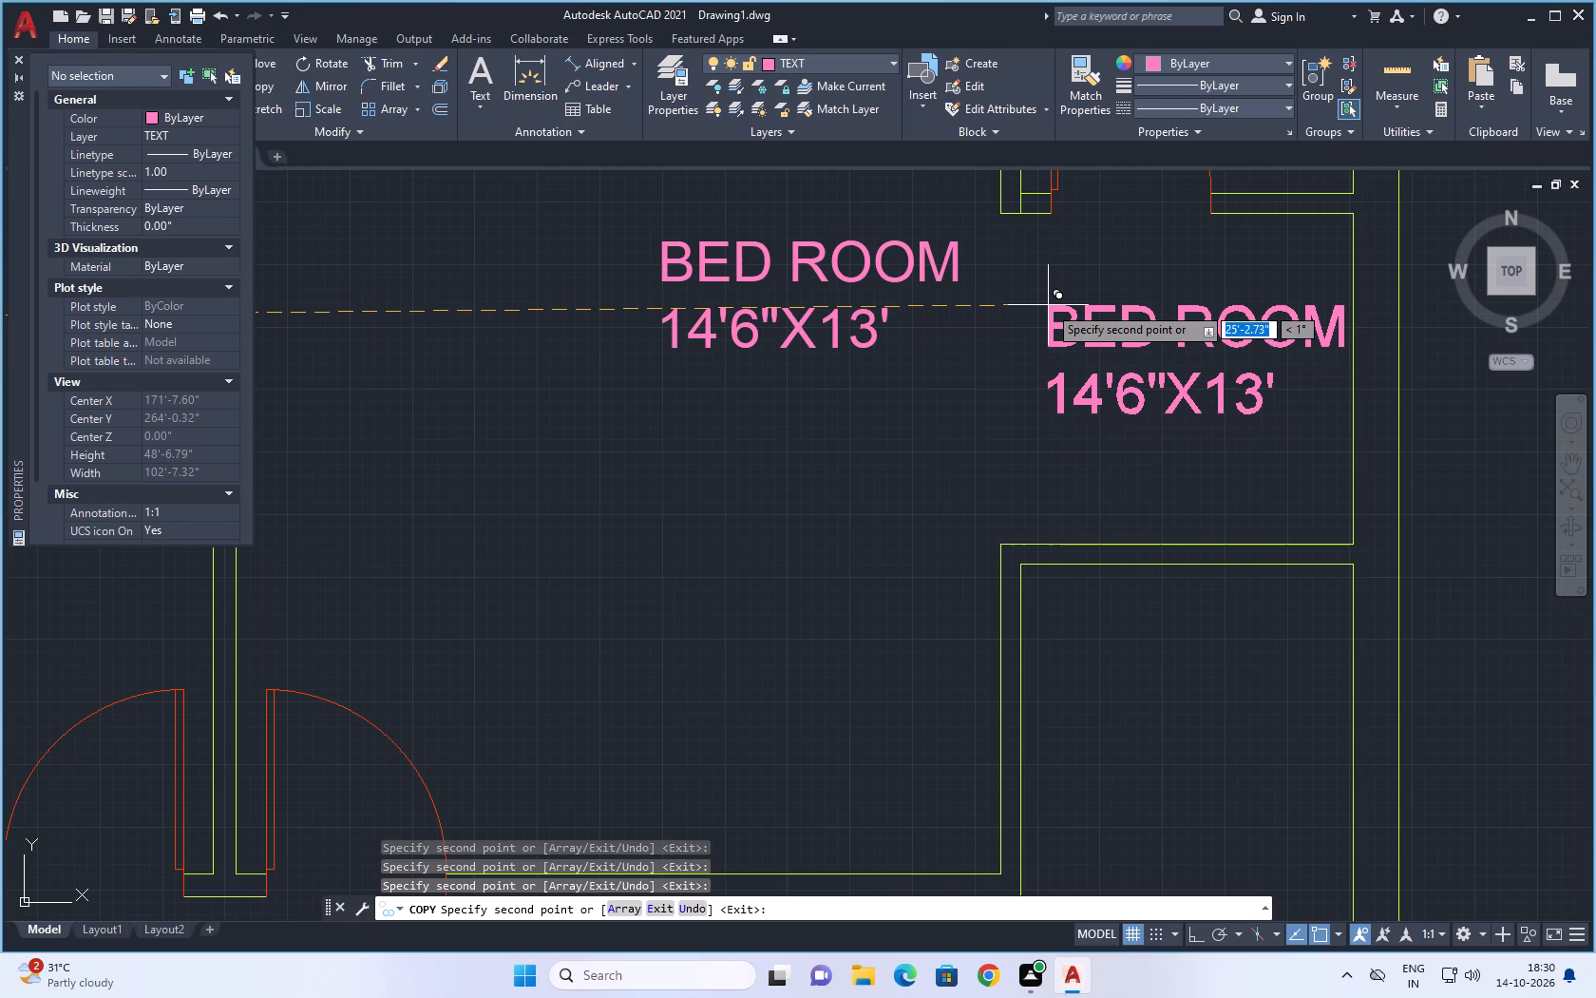
pyautogui.click(1046, 306)
pyautogui.scroll(-3, 1103, 434)
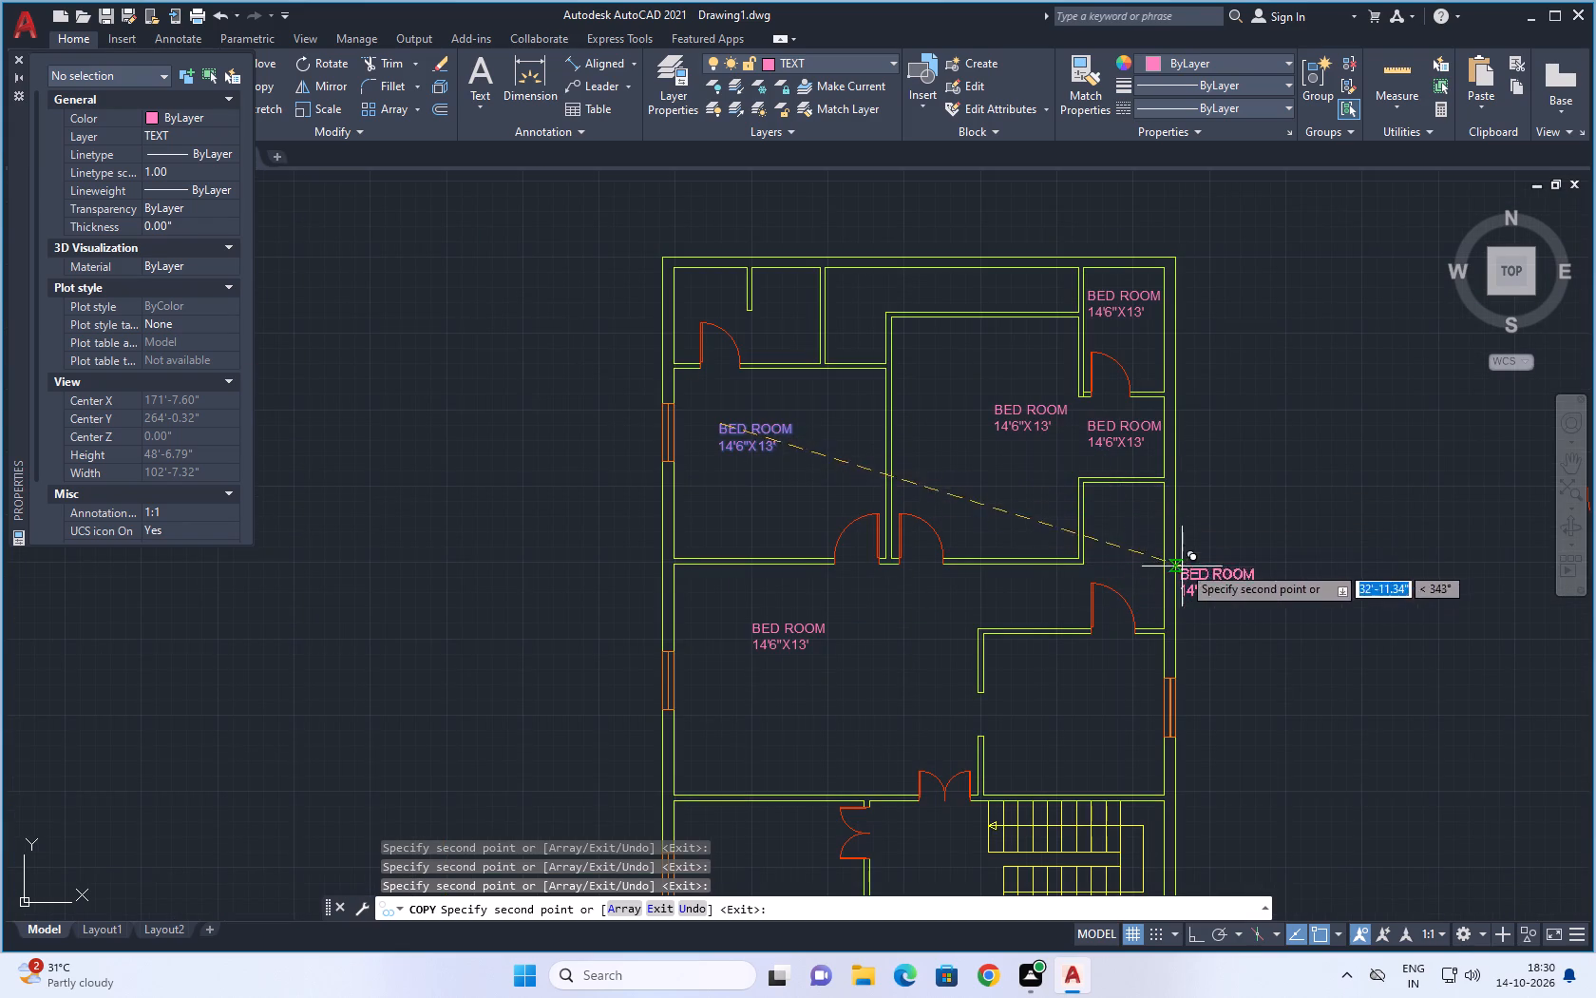
pyautogui.moveTo(1166, 547); pyautogui.dragTo(1079, 509, button='middle')
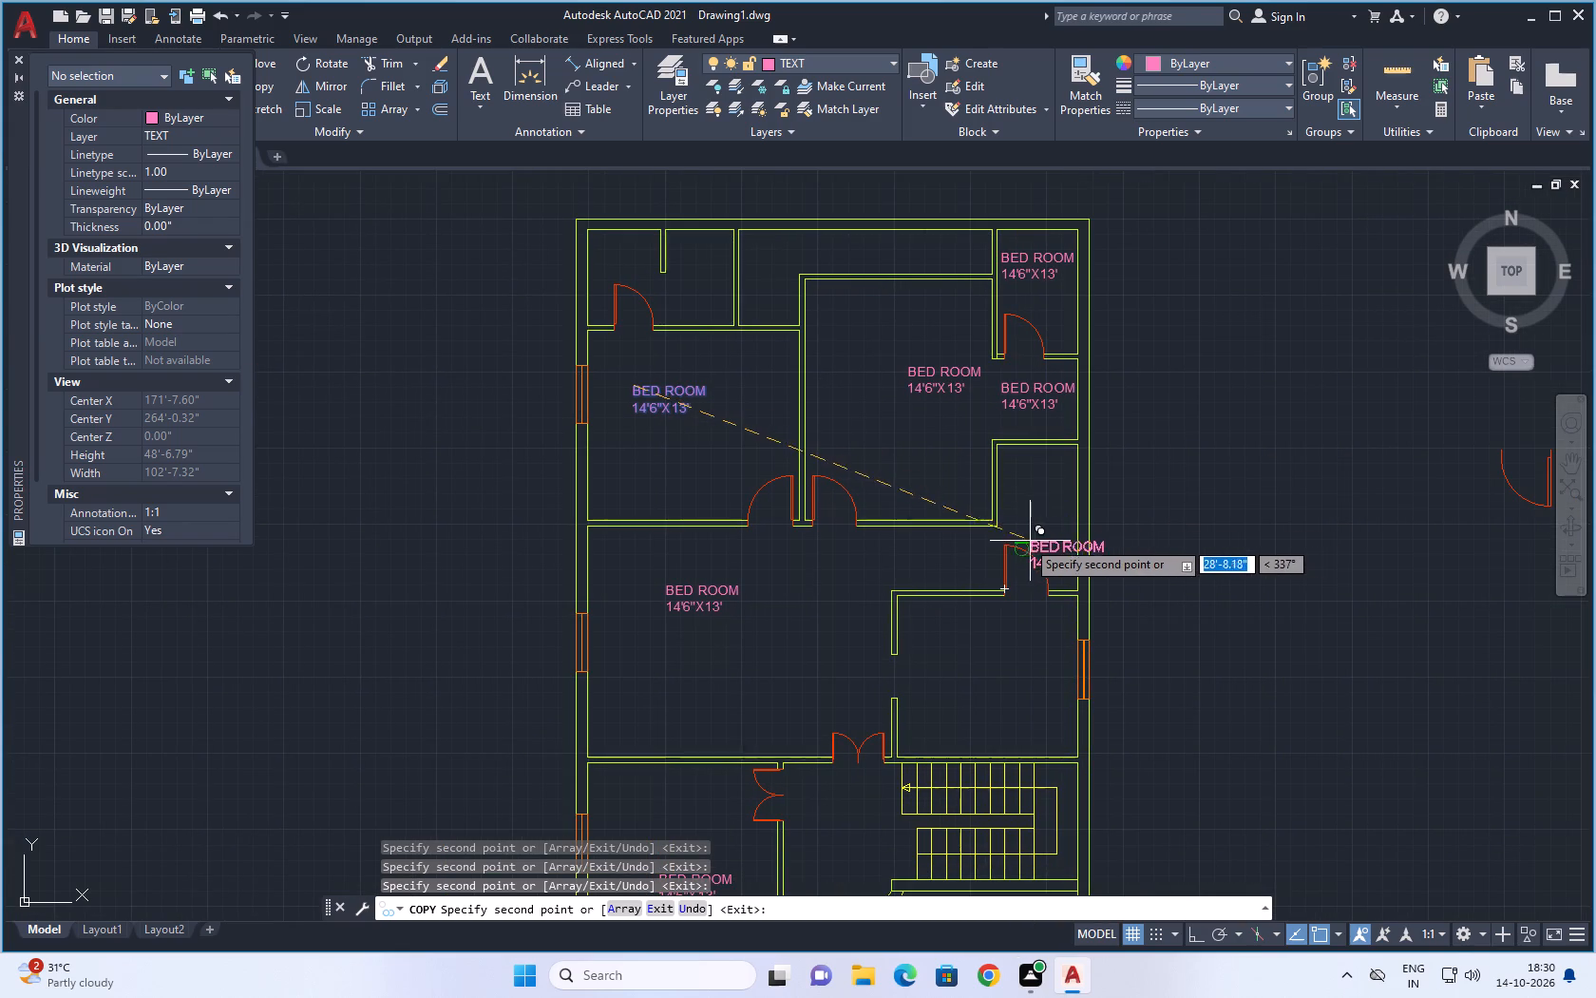
pyautogui.scroll(2, 1013, 528)
pyautogui.scroll(1, 987, 402)
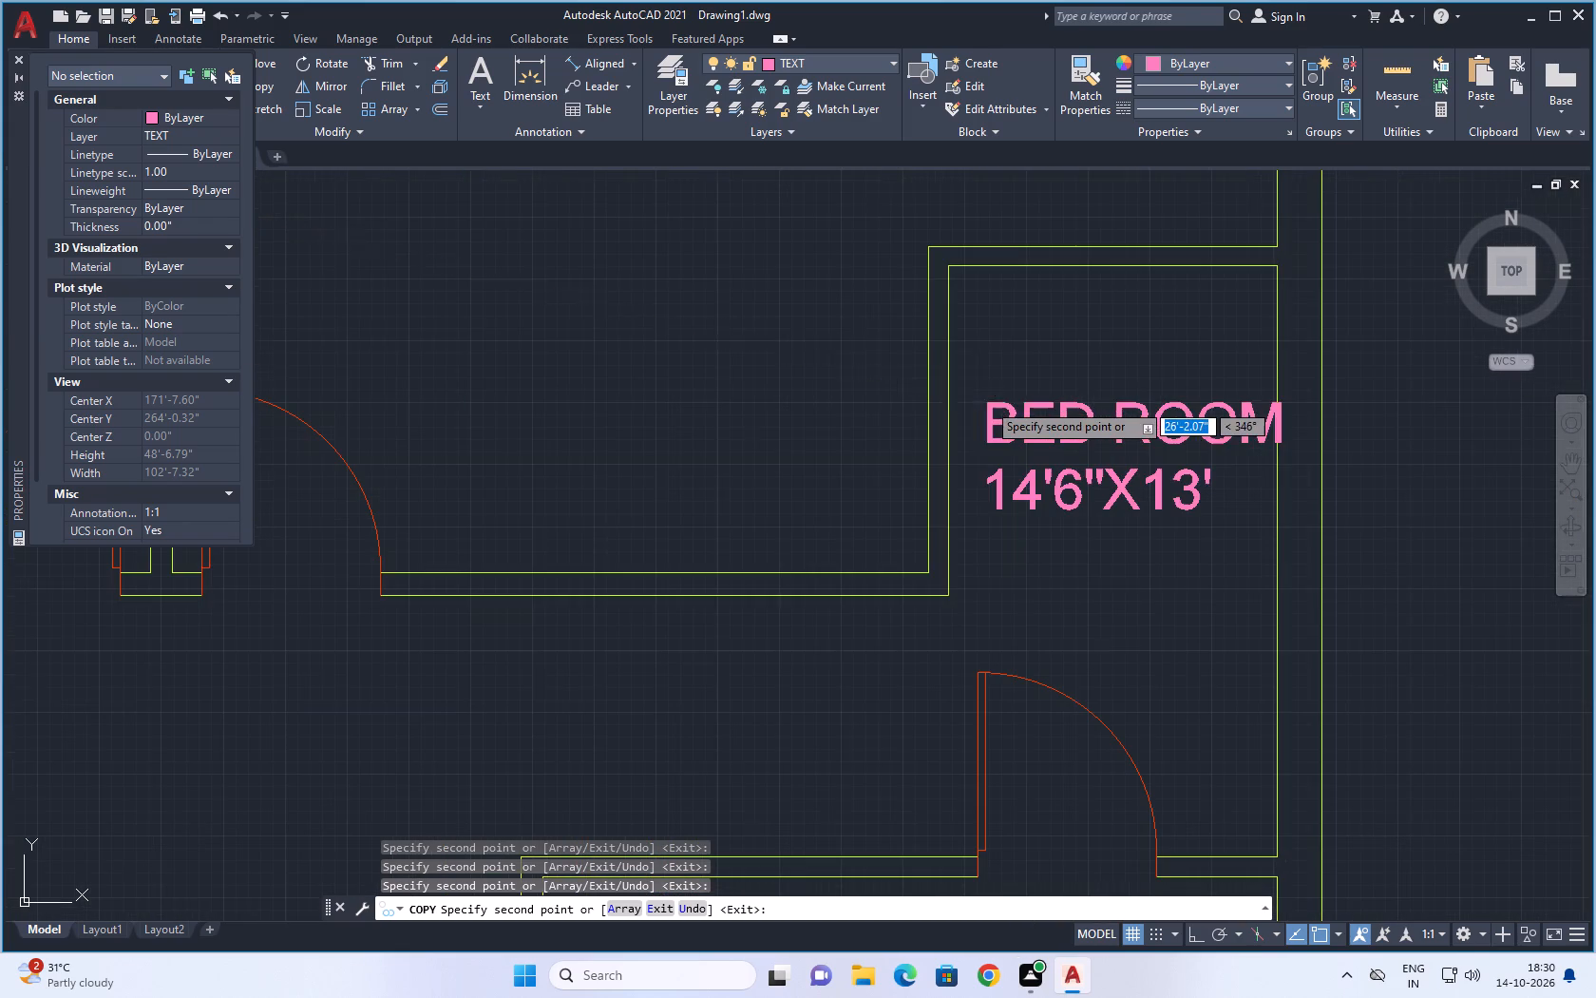
pyautogui.click(967, 387)
# Place label copies in the narrow strip along the top wall and in the room directly above the staircase.
pyautogui.scroll(-3, 1058, 515)
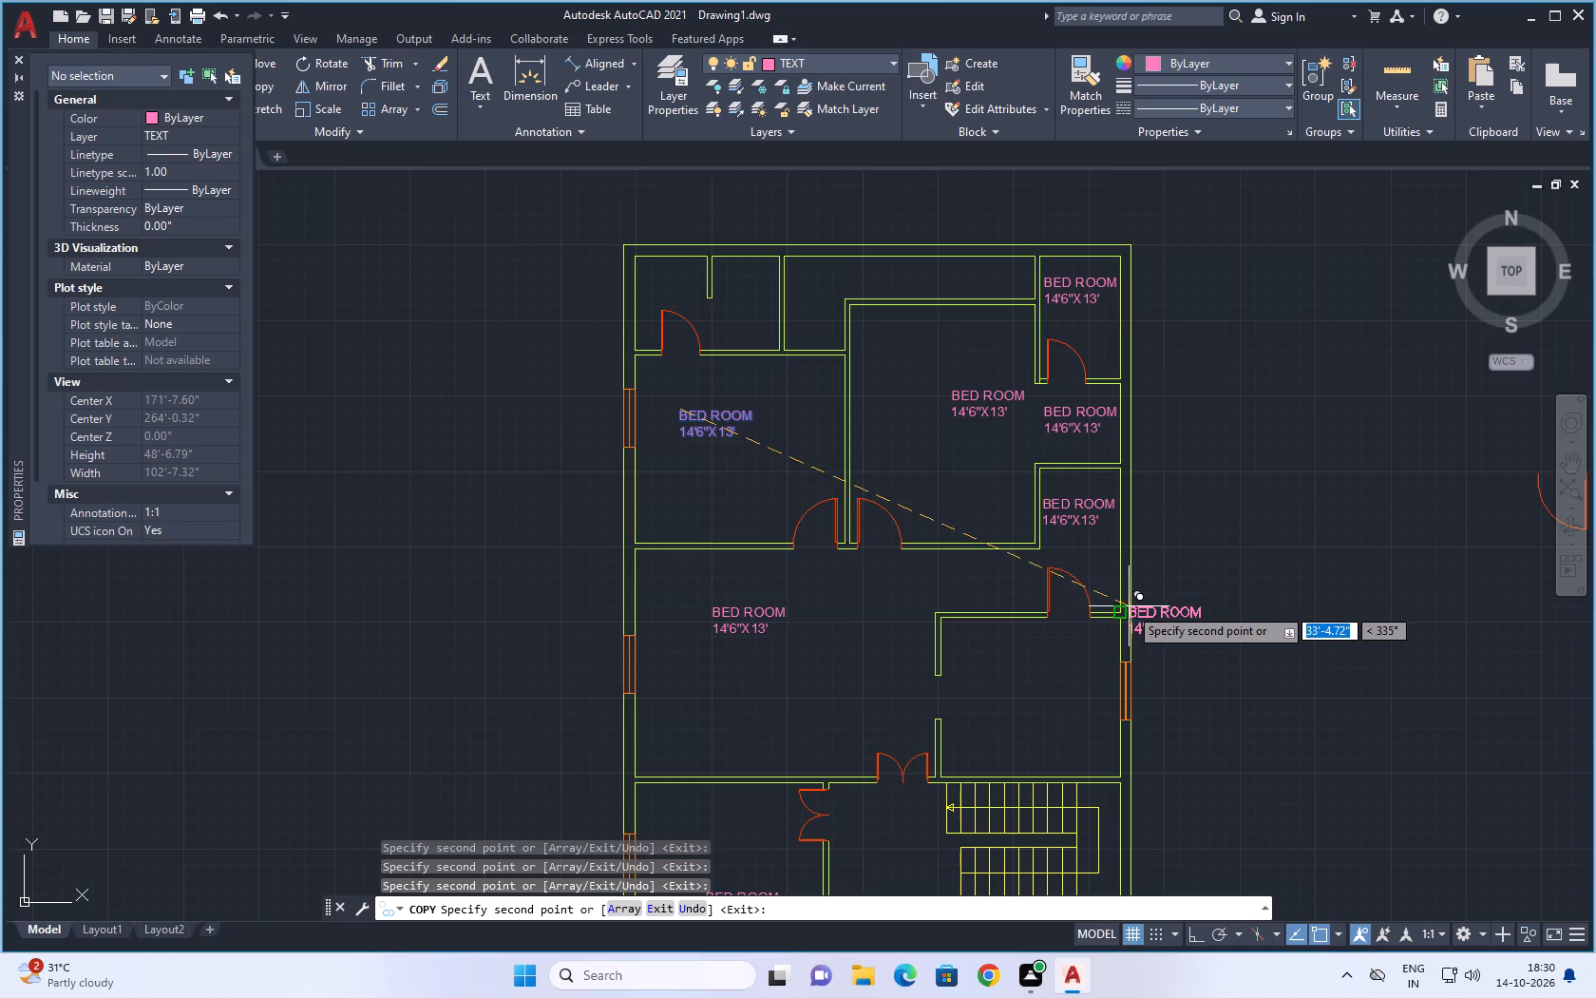
pyautogui.moveTo(1126, 590); pyautogui.dragTo(1070, 378, button='middle')
pyautogui.scroll(-2, 978, 488)
pyautogui.moveTo(1089, 438); pyautogui.dragTo(1032, 734, button='middle')
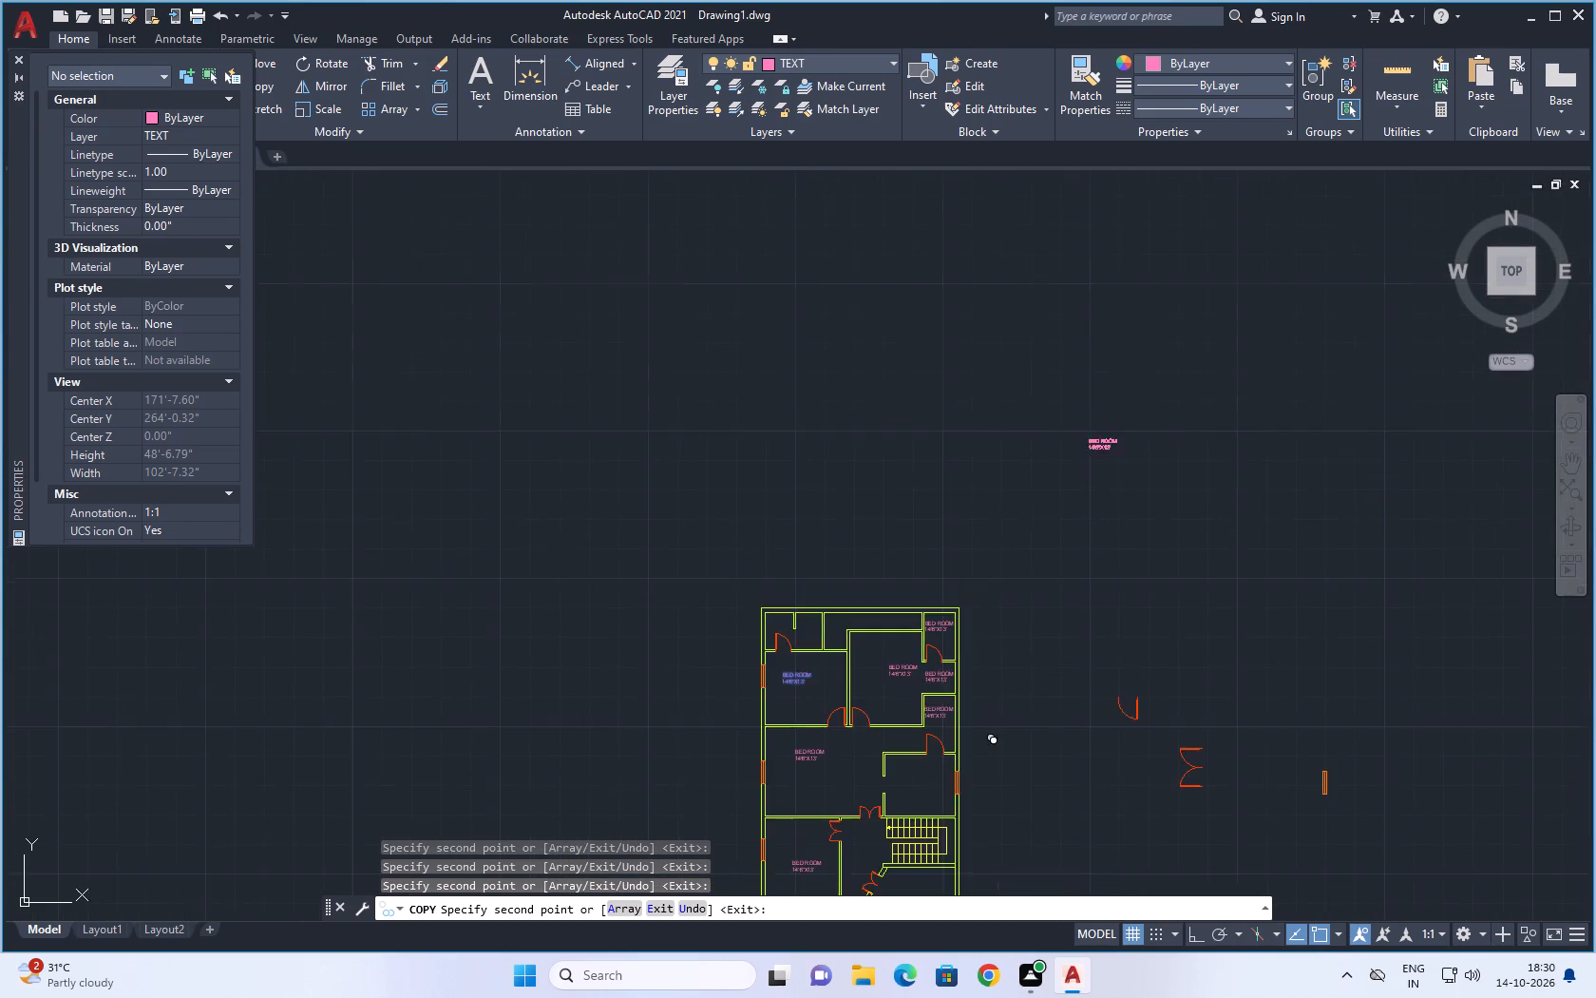
pyautogui.scroll(7, 824, 626)
pyautogui.click(825, 629)
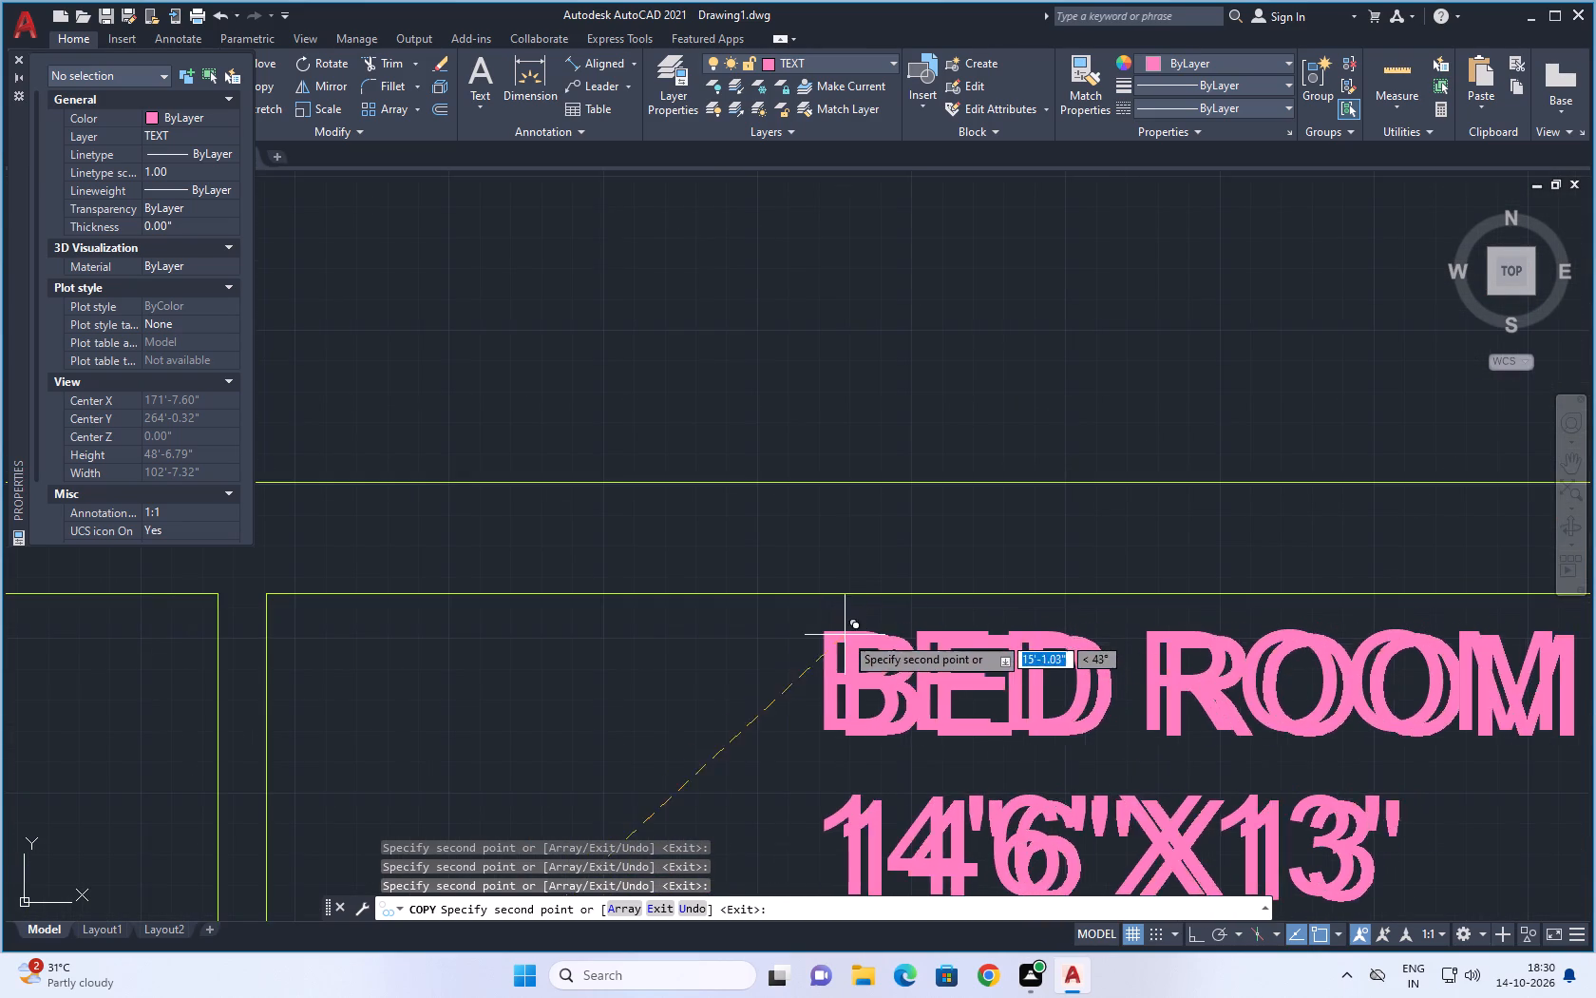
pyautogui.scroll(-7, 952, 626)
pyautogui.moveTo(1074, 661); pyautogui.dragTo(986, 514, button='middle')
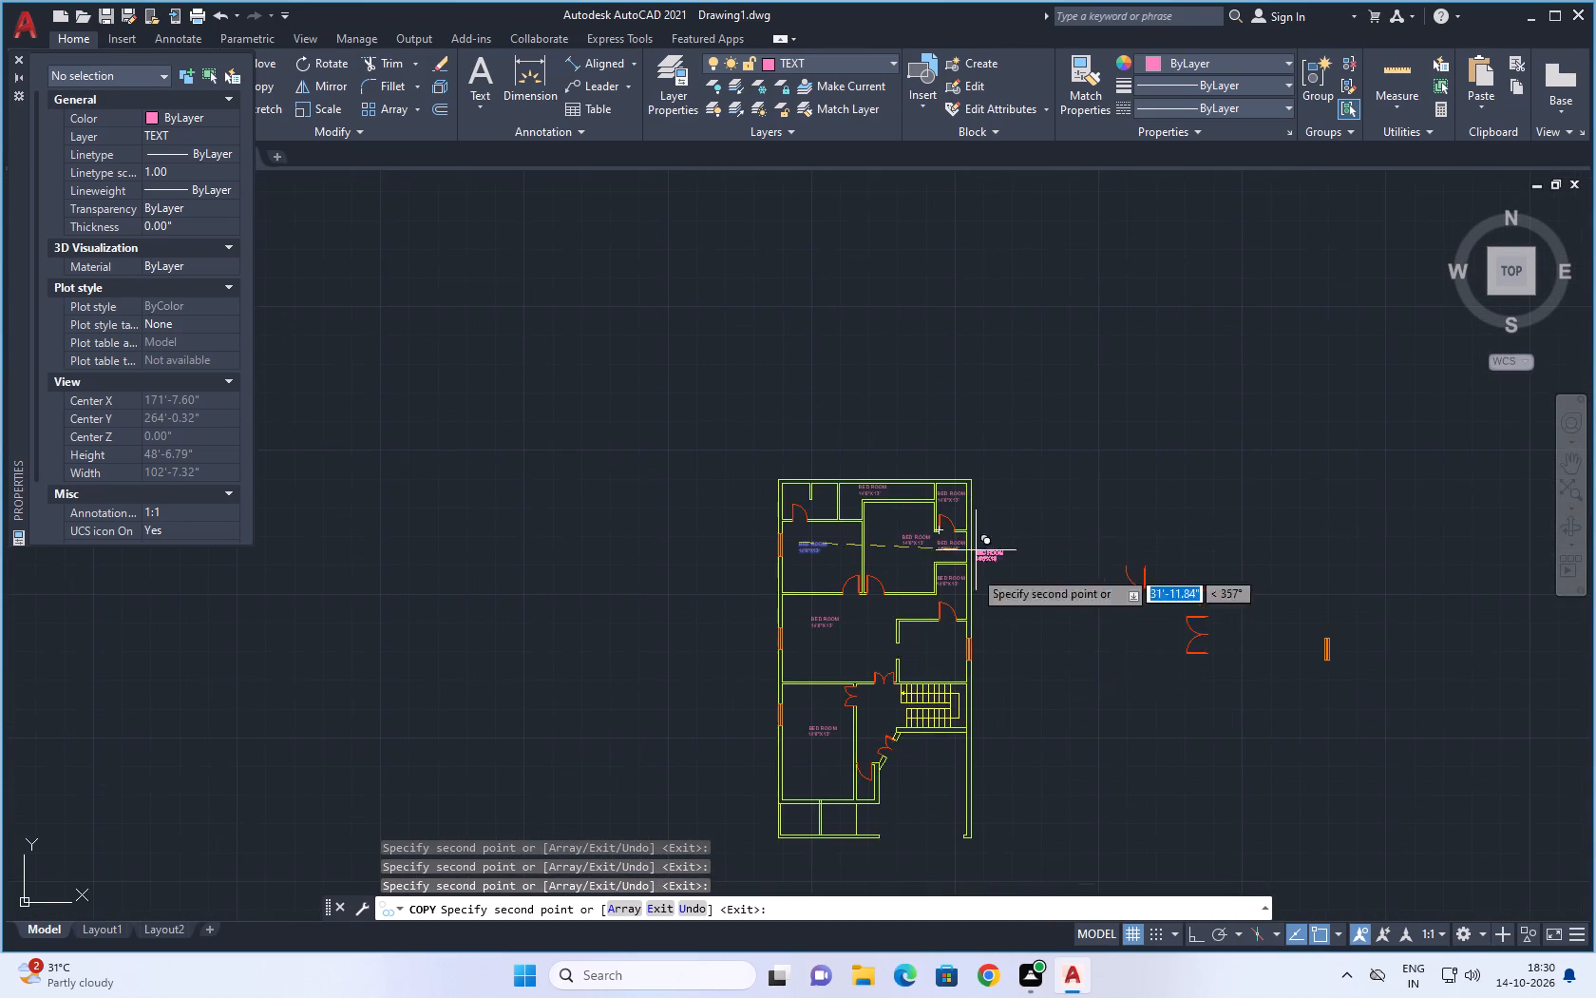
pyautogui.scroll(2, 919, 663)
pyautogui.click(918, 623)
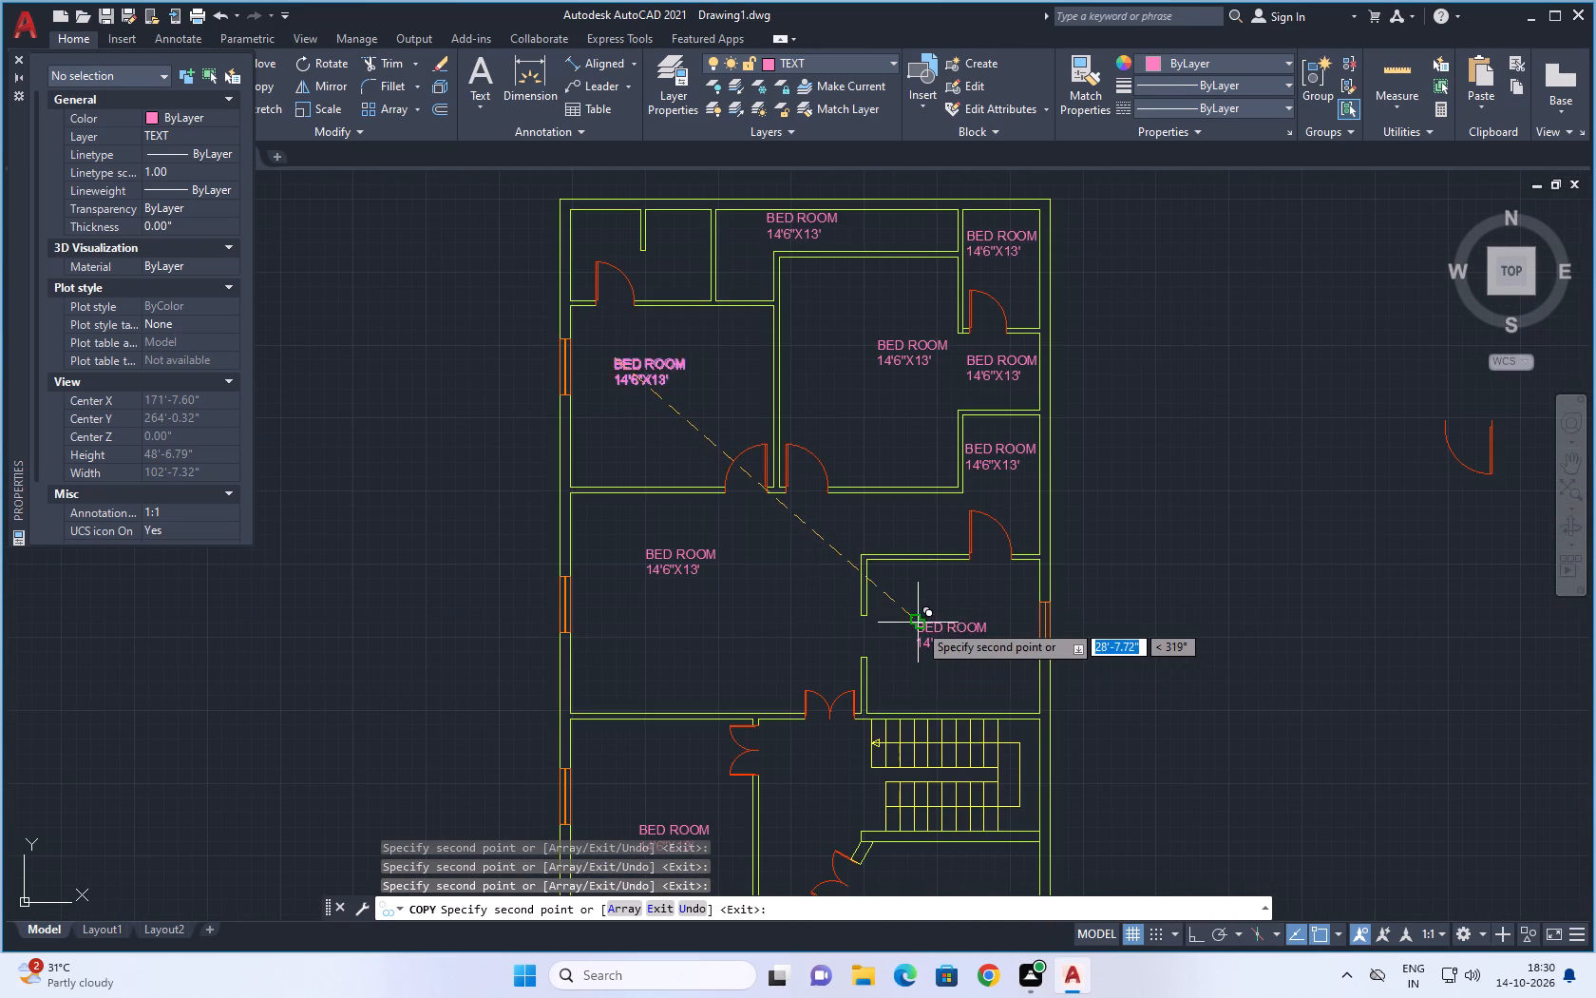
# Place label copies in the small front-left compartment and in the top-left room beside its door, and finish copying.
pyautogui.scroll(-1, 1057, 658)
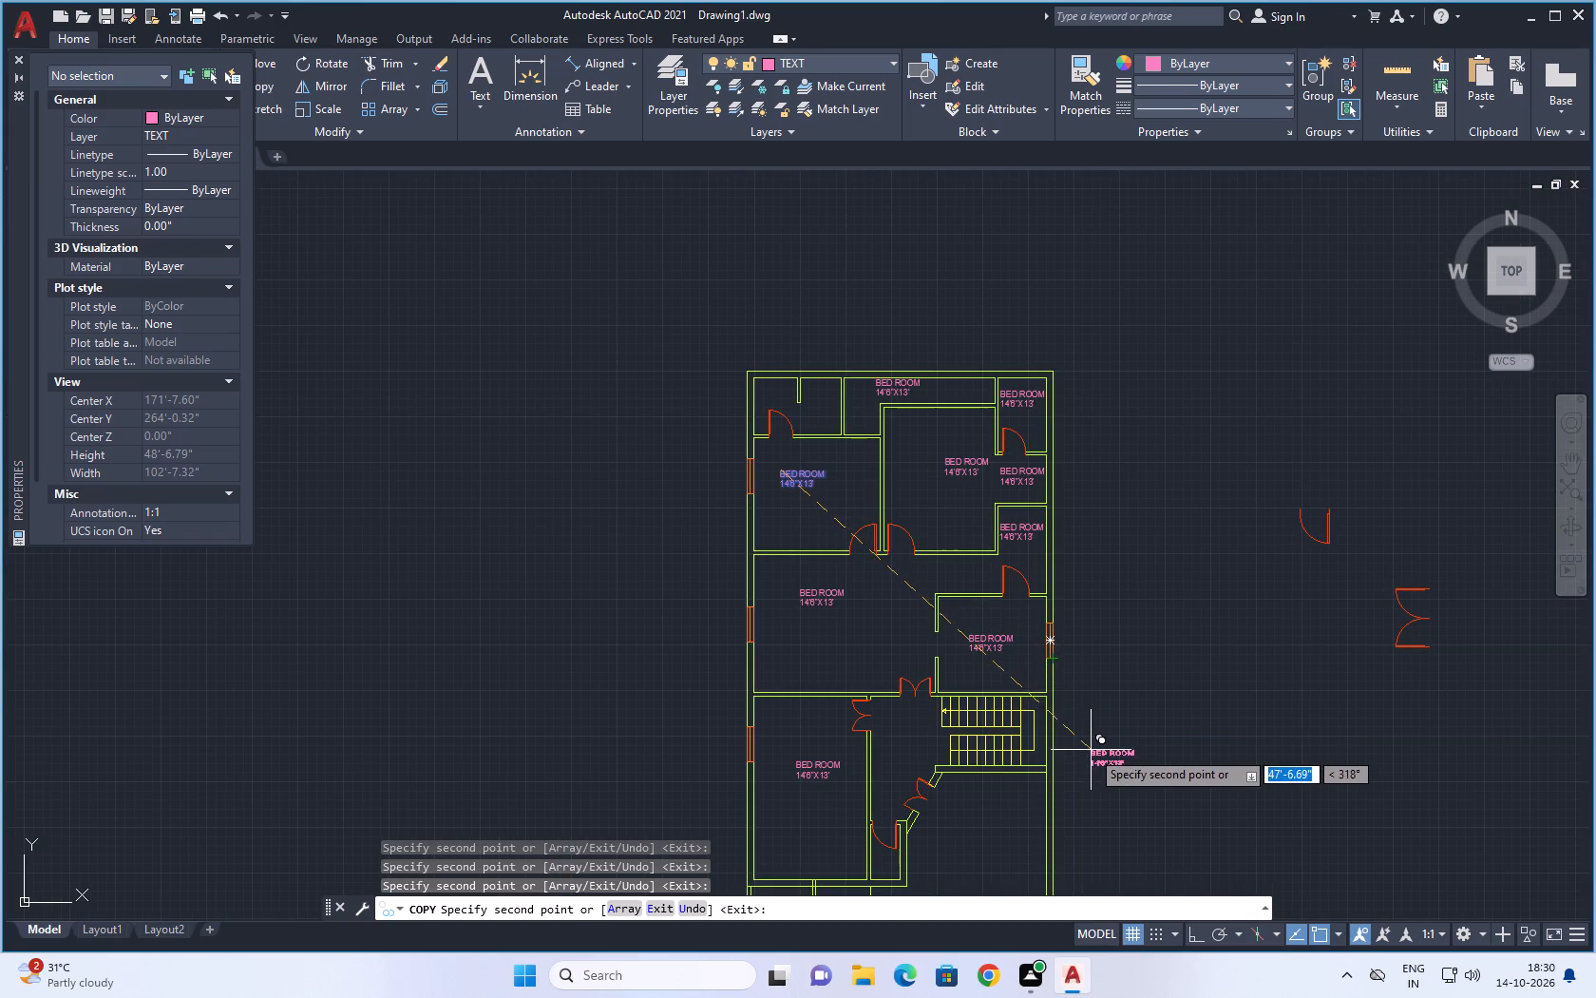
pyautogui.moveTo(1095, 797); pyautogui.dragTo(1130, 527, button='middle')
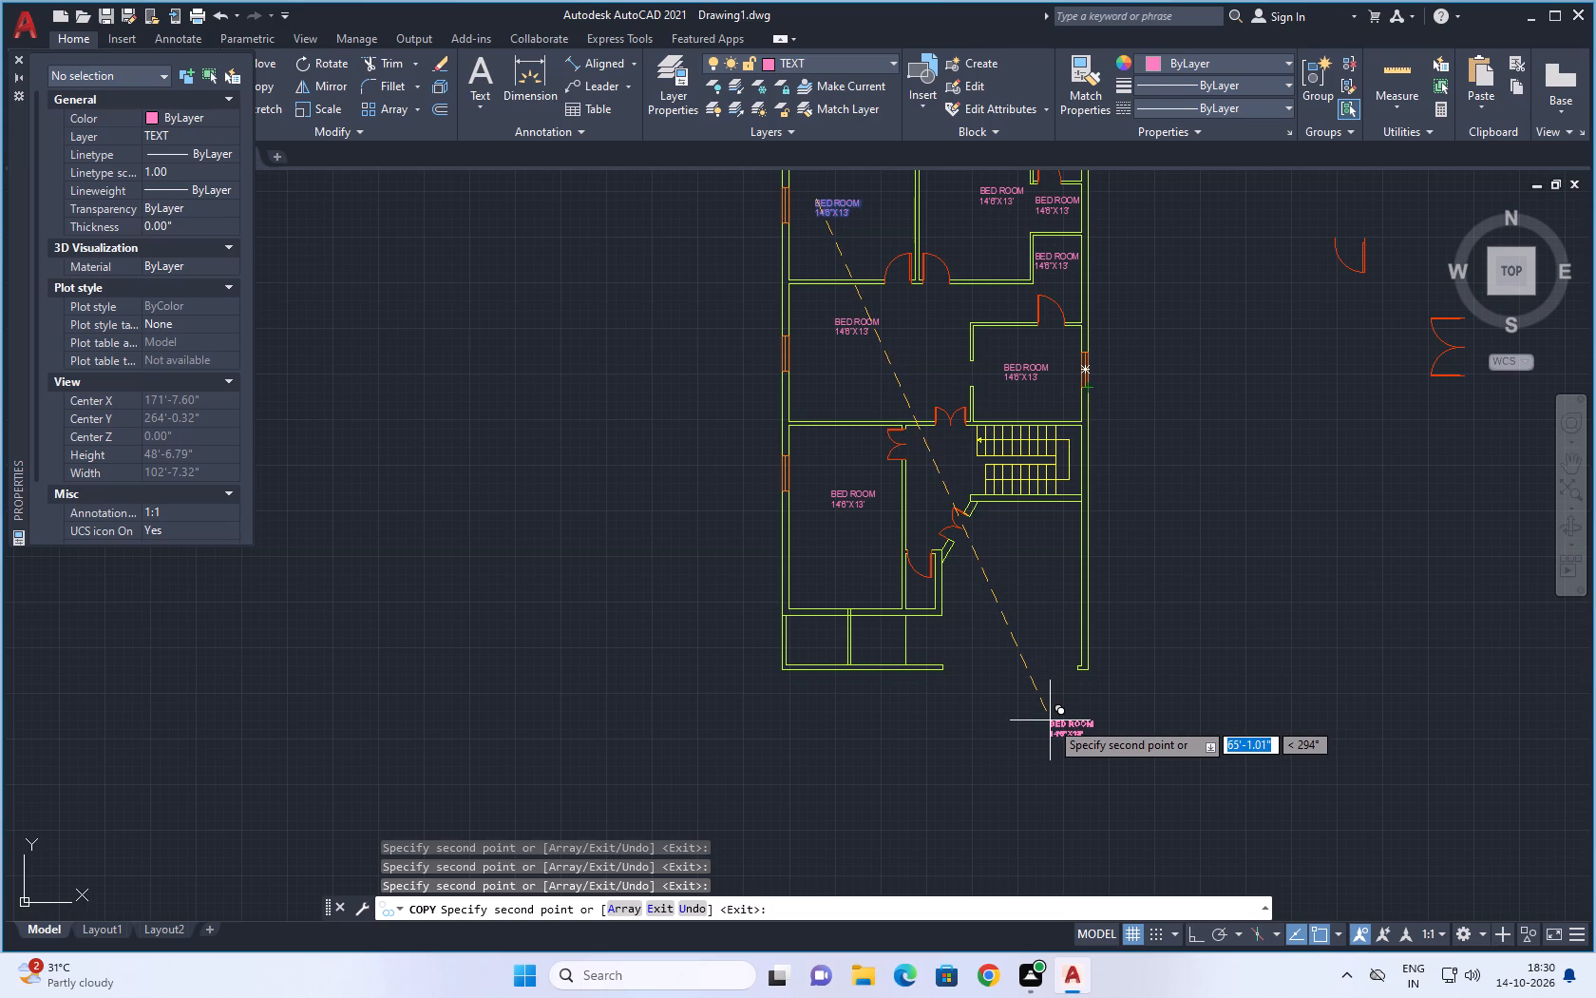
pyautogui.scroll(4, 811, 628)
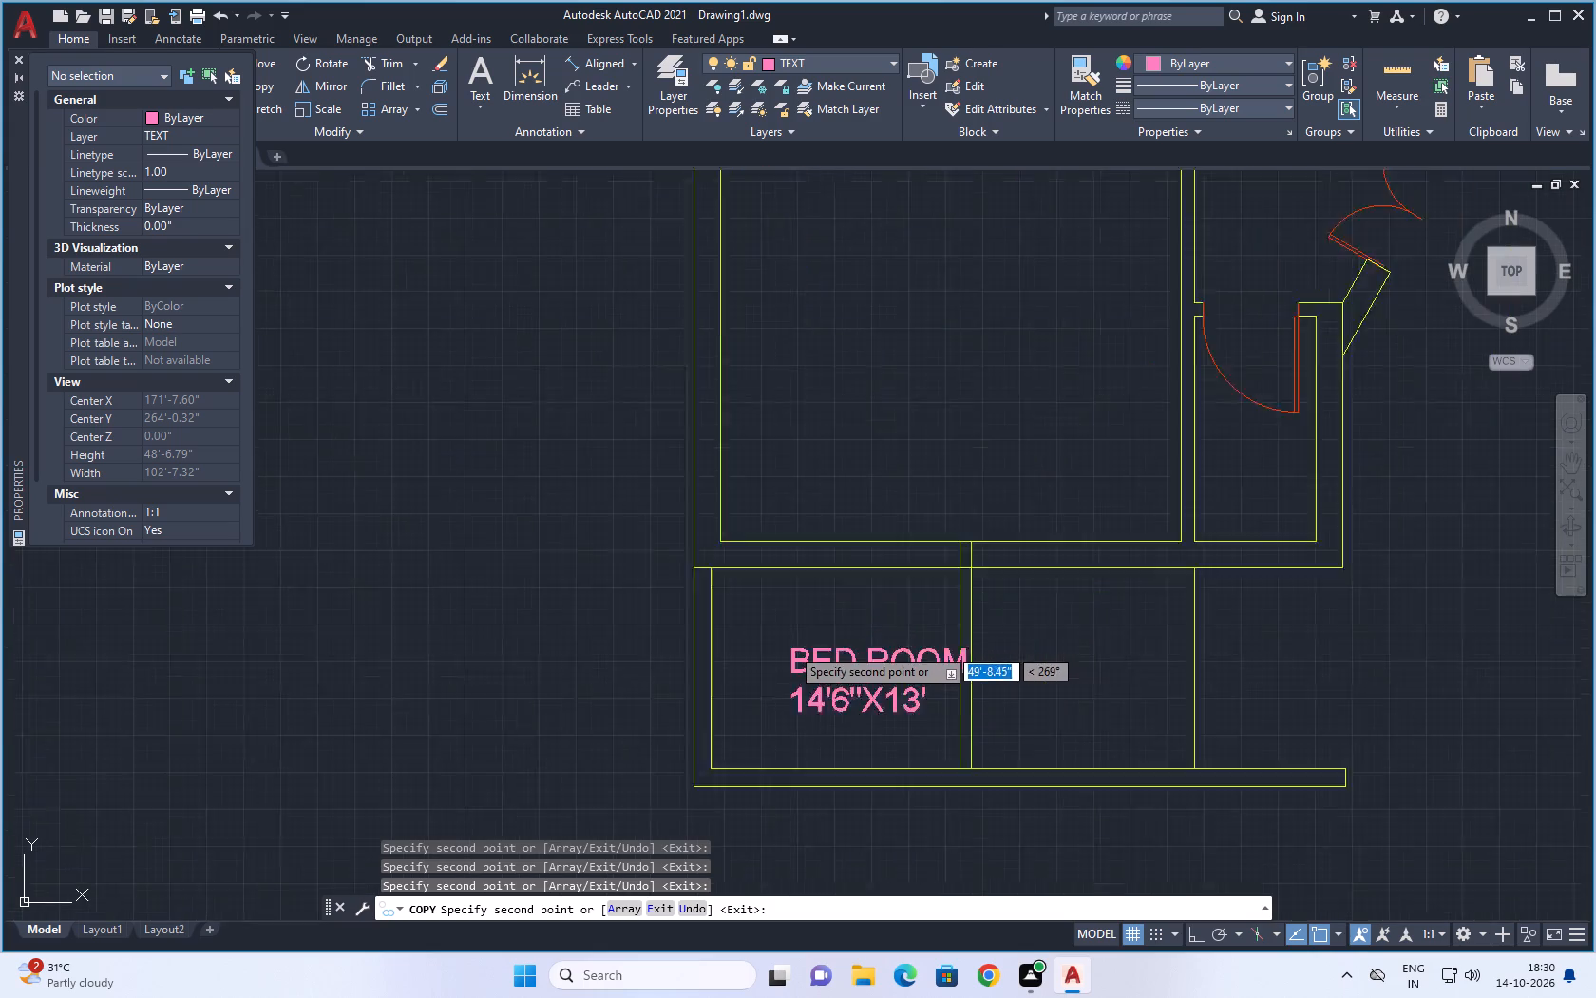
pyautogui.click(745, 625)
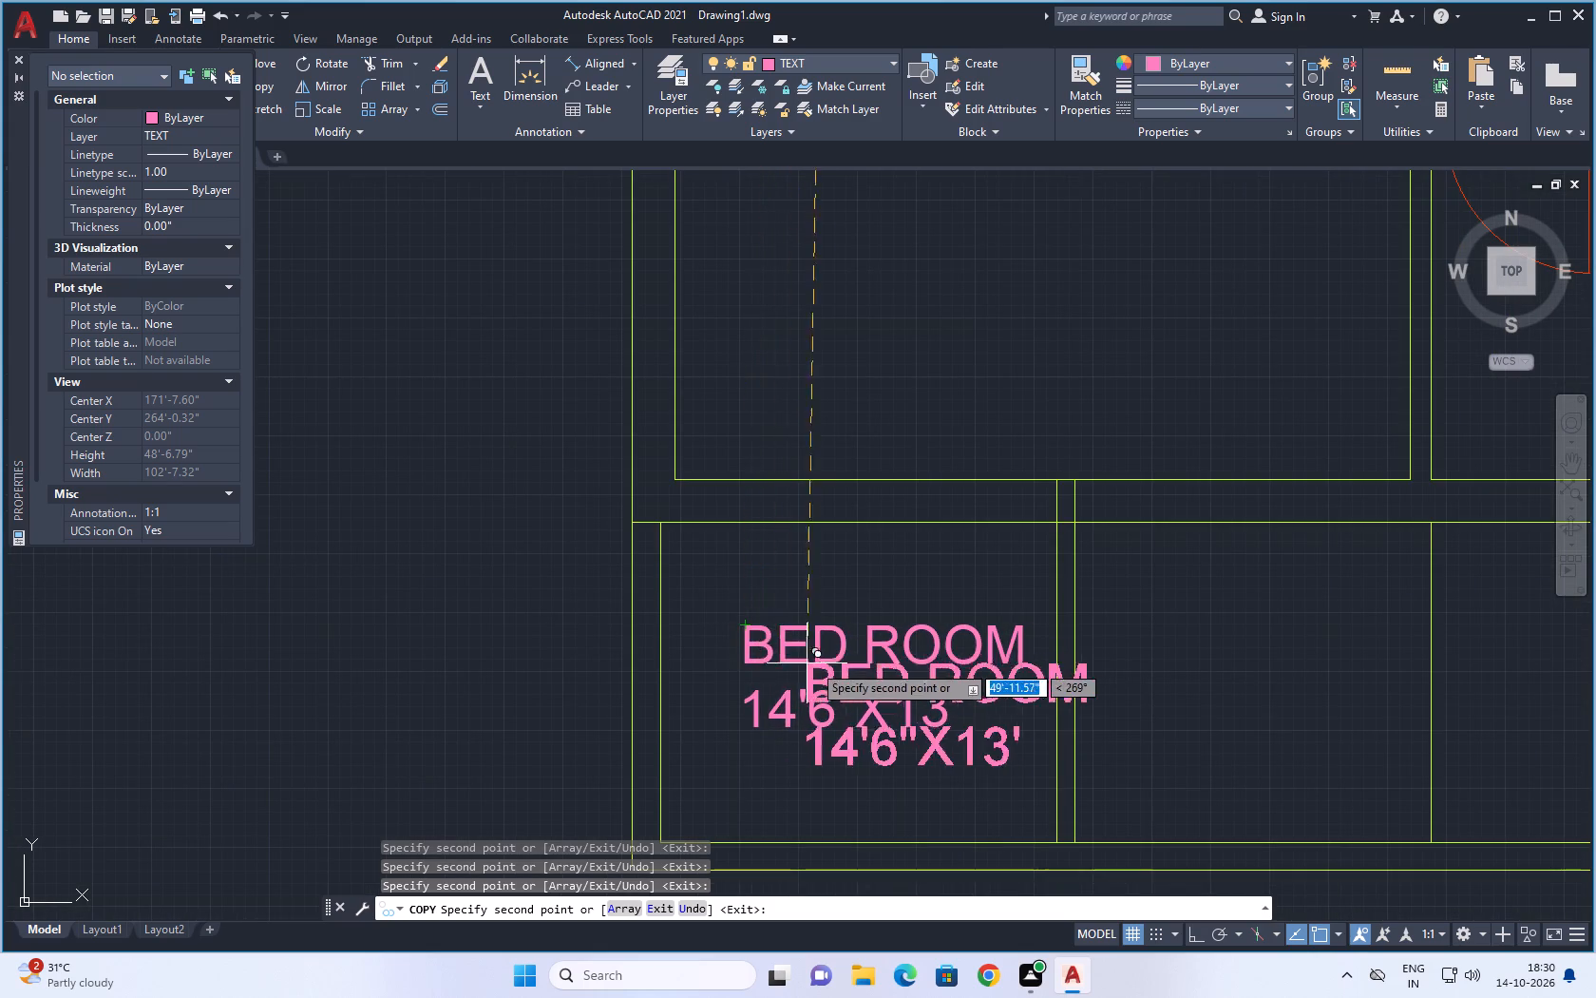
pyautogui.scroll(-5, 843, 662)
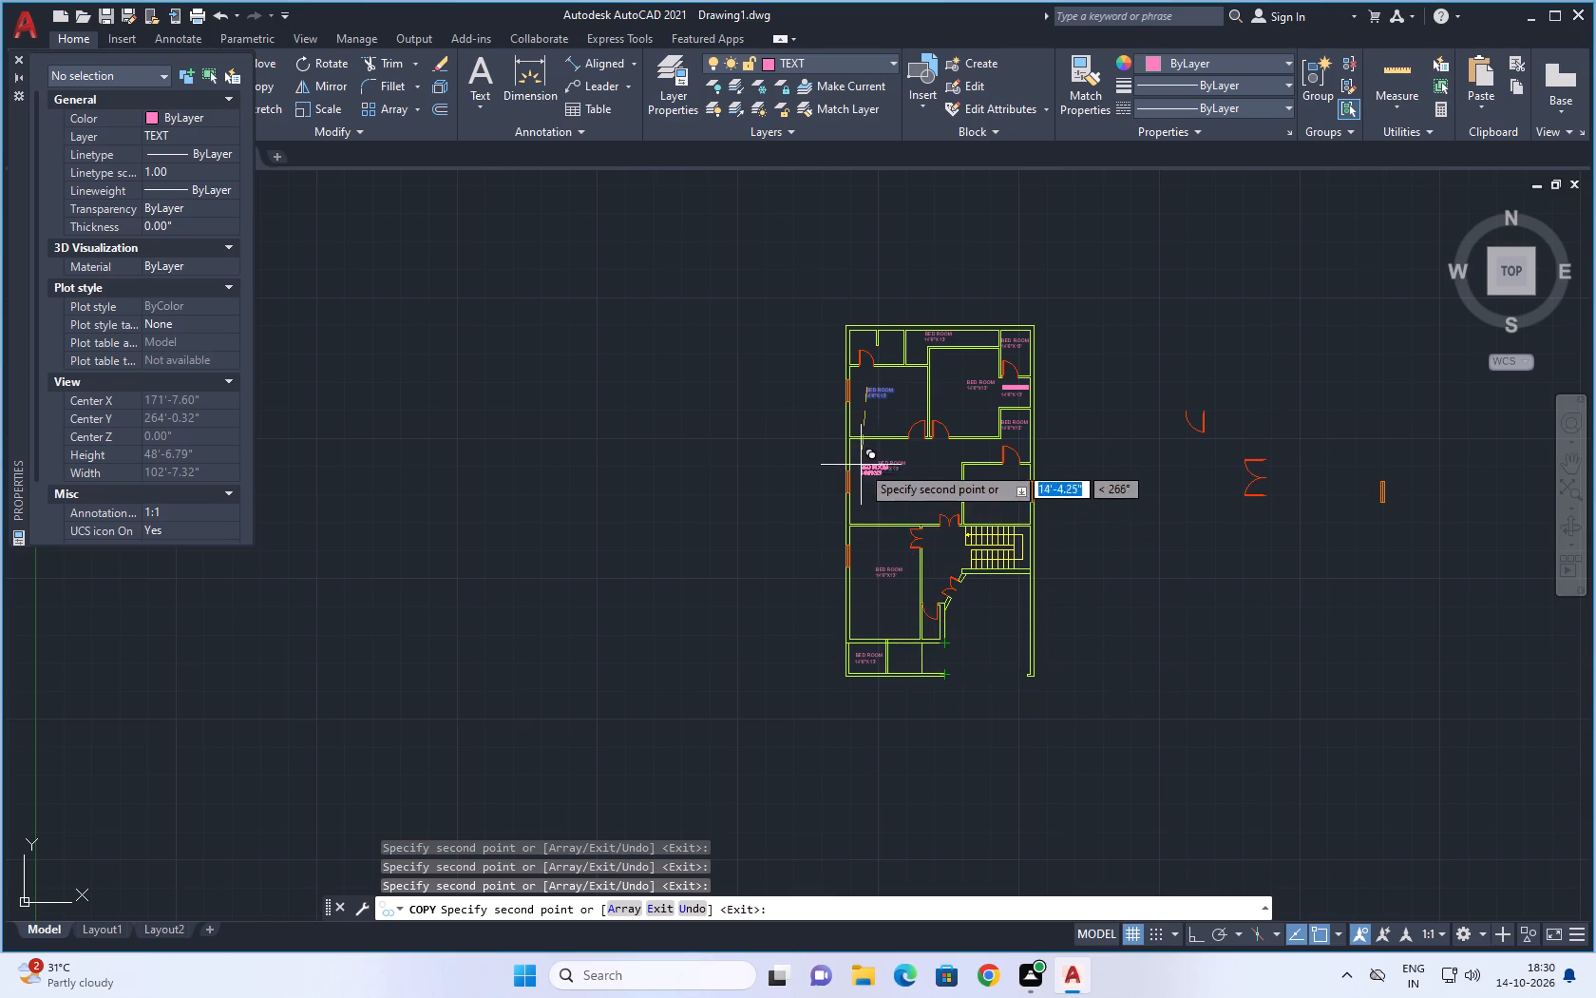
pyautogui.scroll(2, 857, 440)
pyautogui.moveTo(895, 355); pyautogui.dragTo(895, 664, button='middle')
pyautogui.scroll(3, 893, 504)
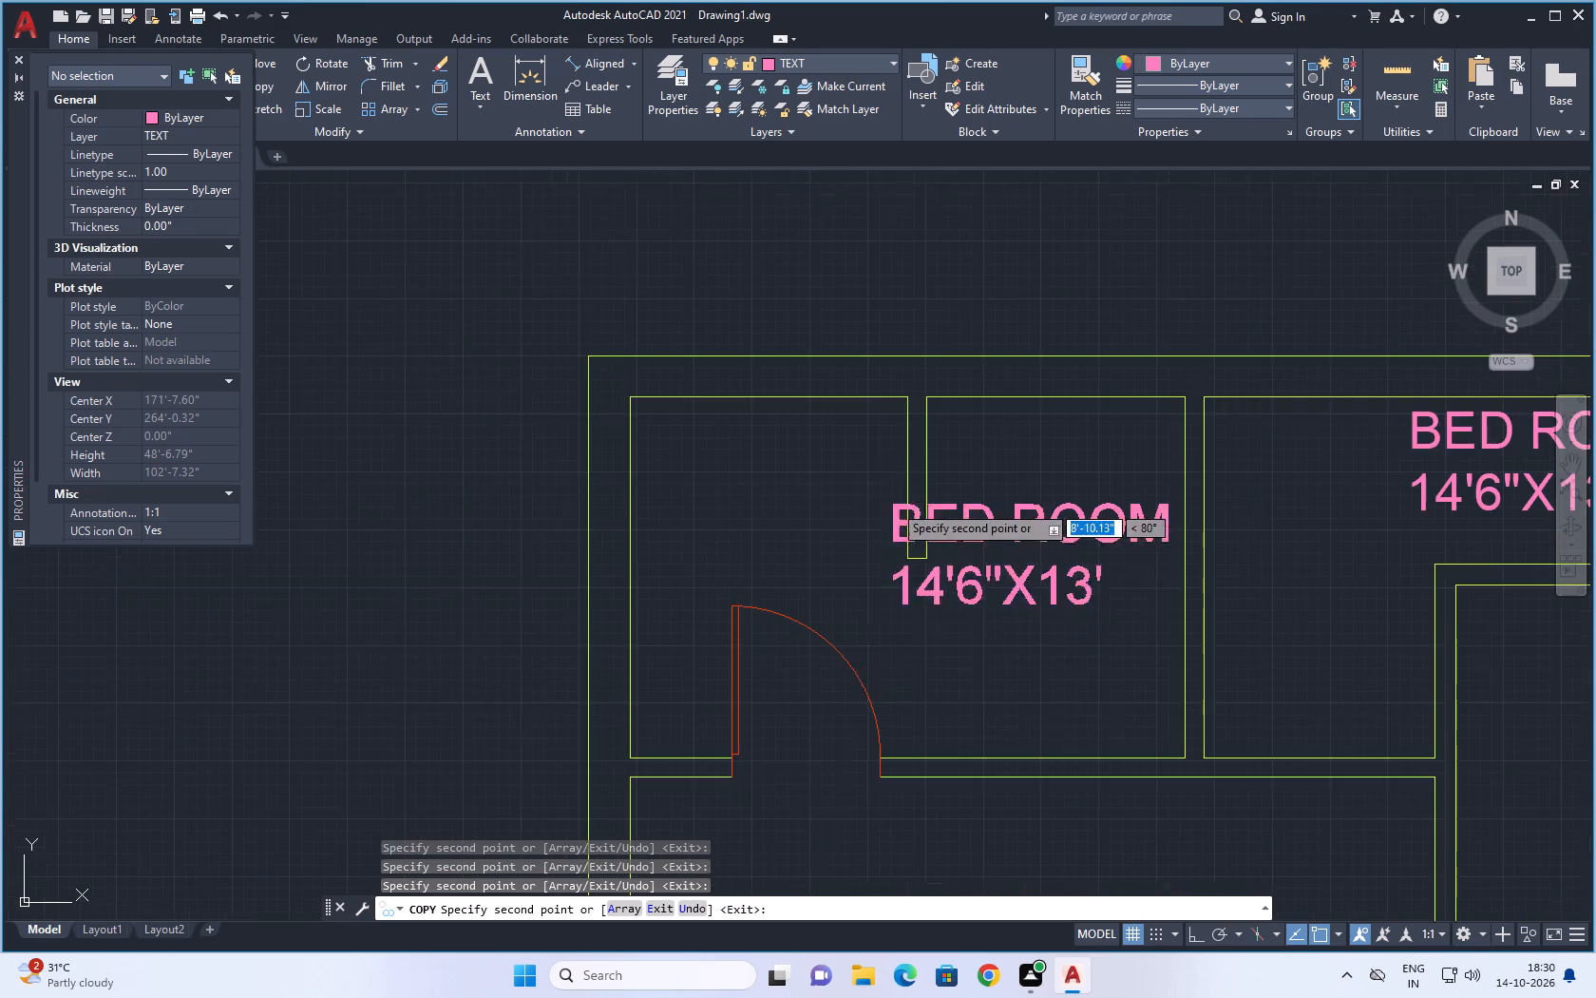
pyautogui.scroll(3, 895, 590)
pyautogui.click(826, 552)
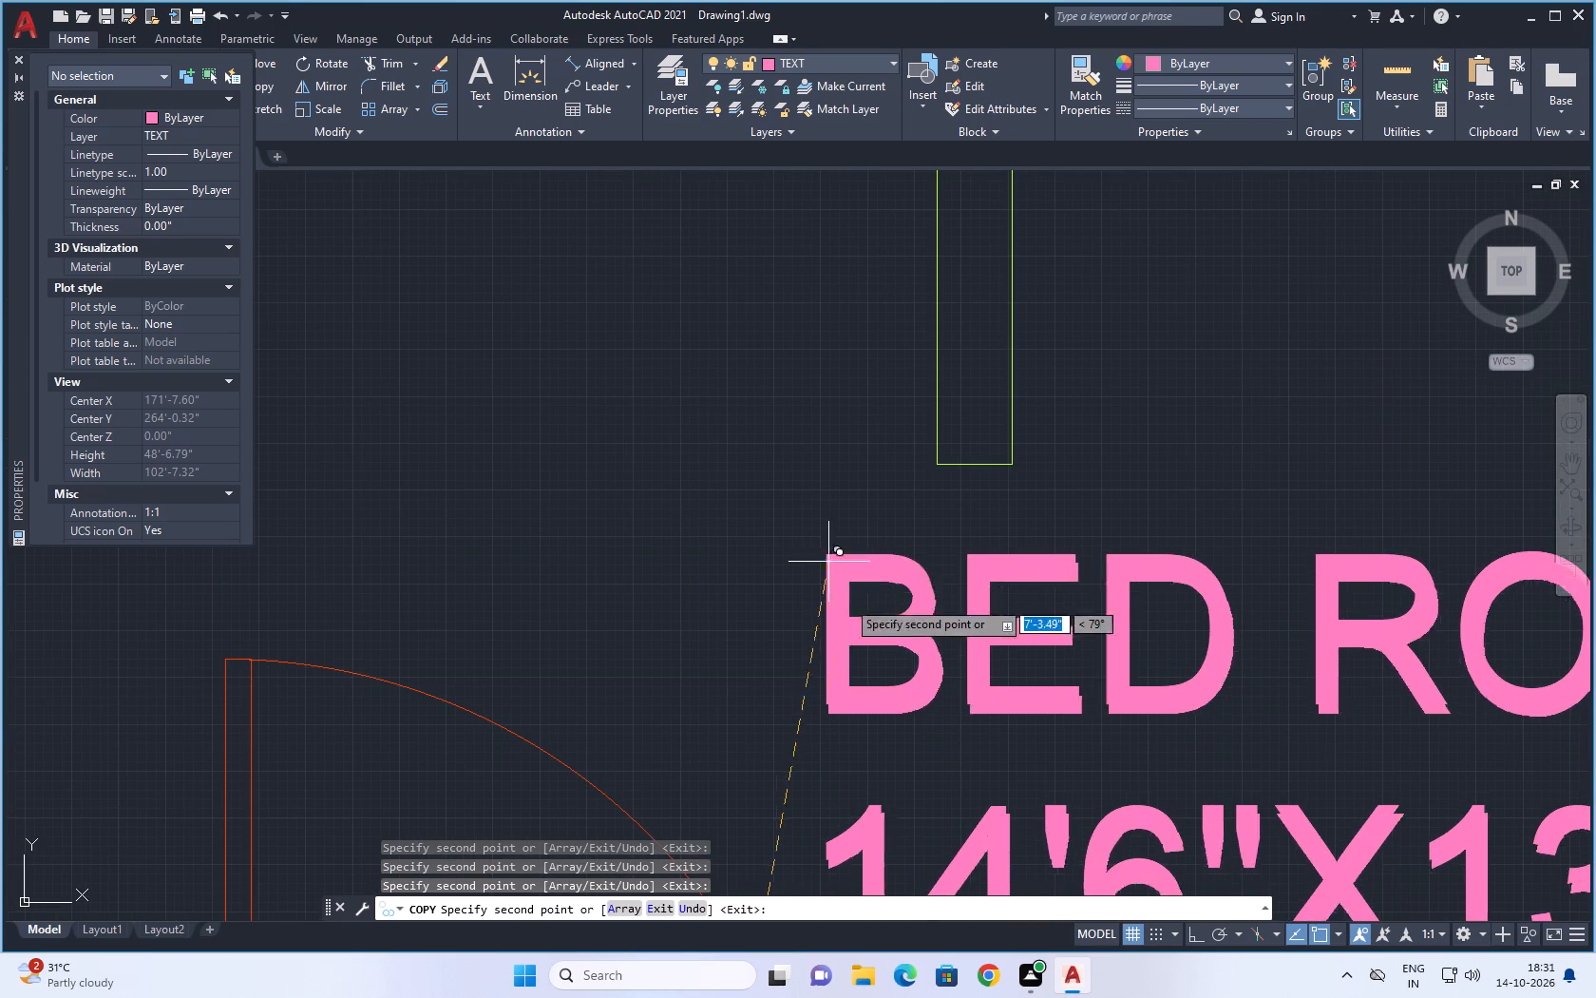
pyautogui.scroll(-5, 867, 628)
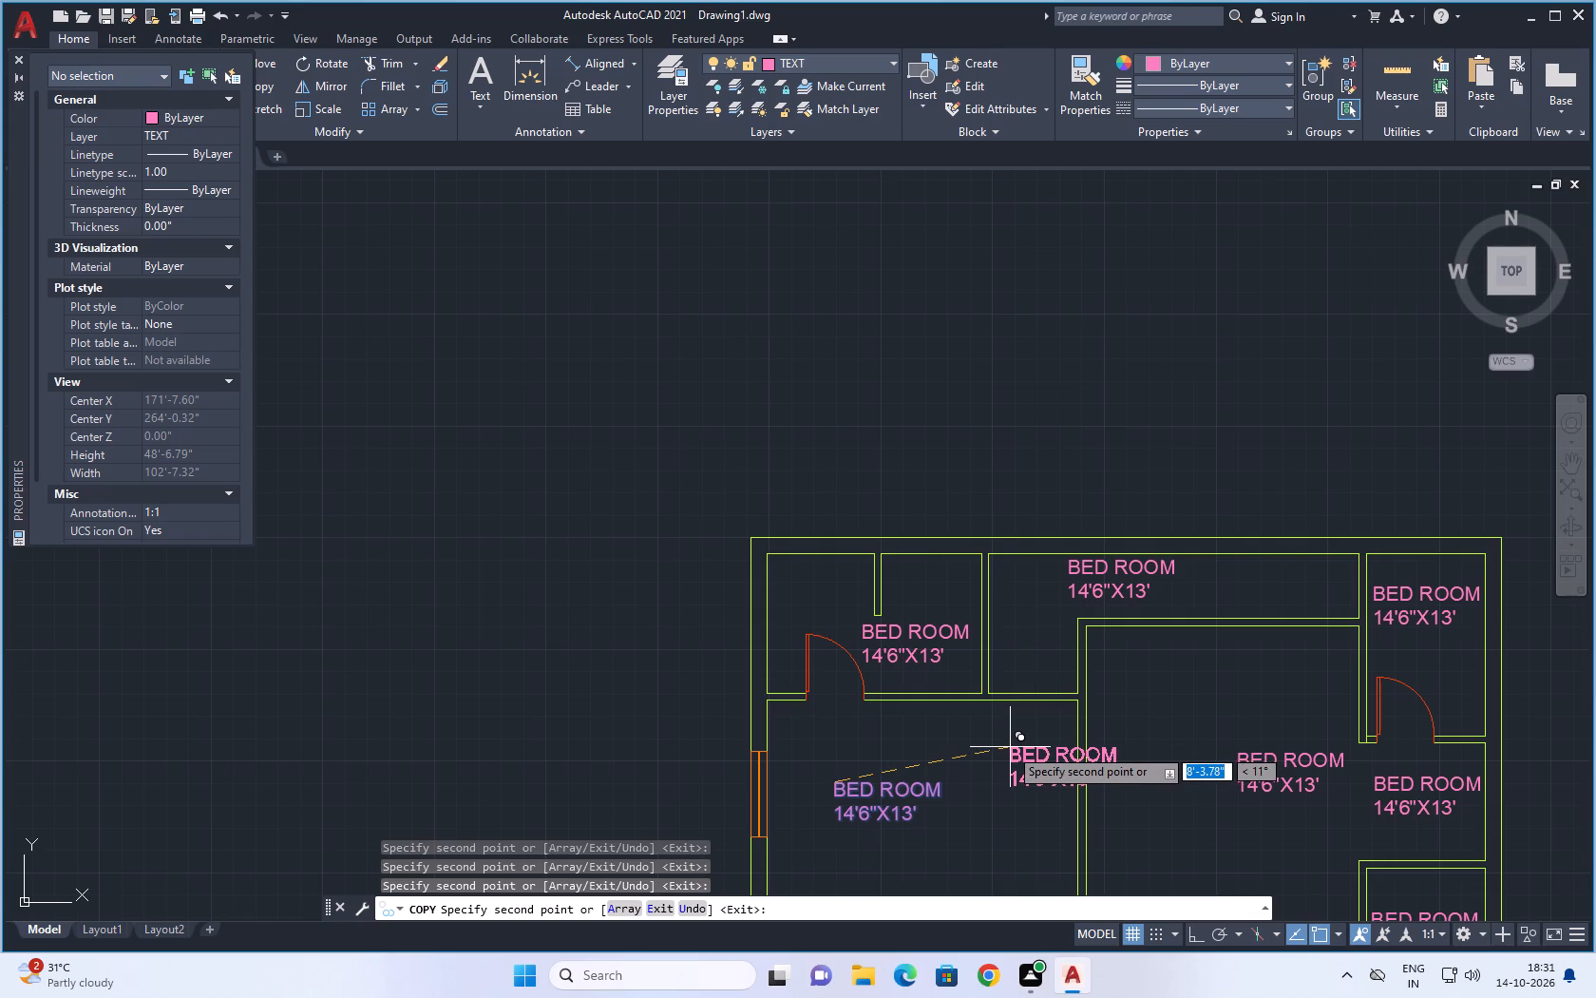
pyautogui.press('Escape')
pyautogui.press('Escape')
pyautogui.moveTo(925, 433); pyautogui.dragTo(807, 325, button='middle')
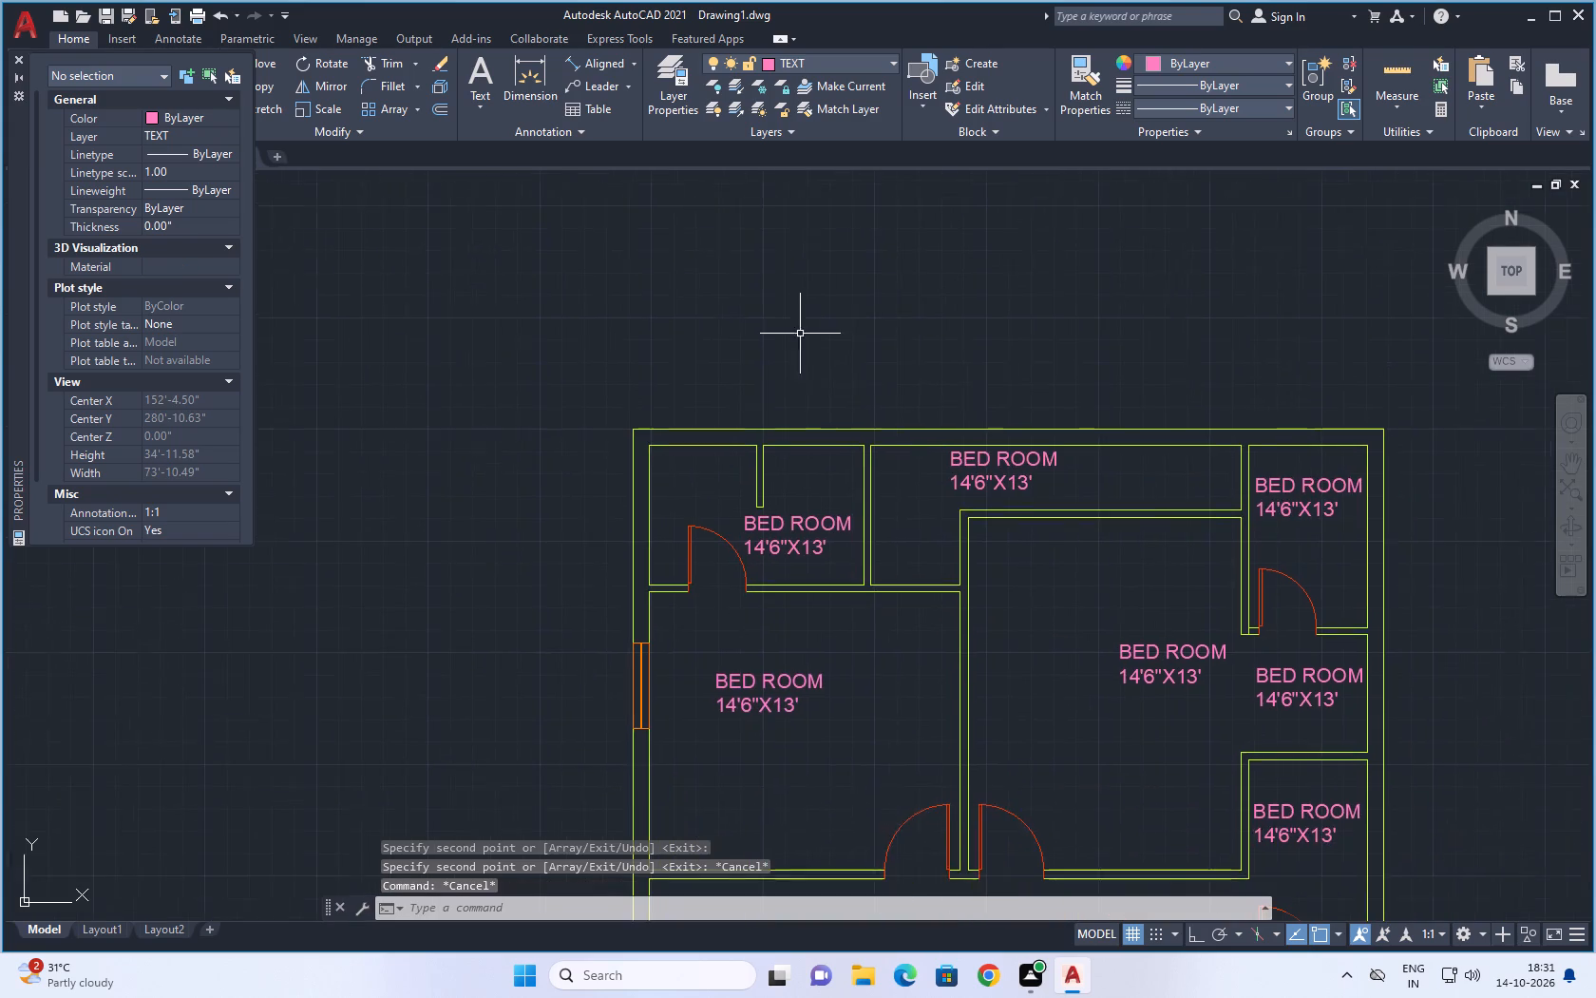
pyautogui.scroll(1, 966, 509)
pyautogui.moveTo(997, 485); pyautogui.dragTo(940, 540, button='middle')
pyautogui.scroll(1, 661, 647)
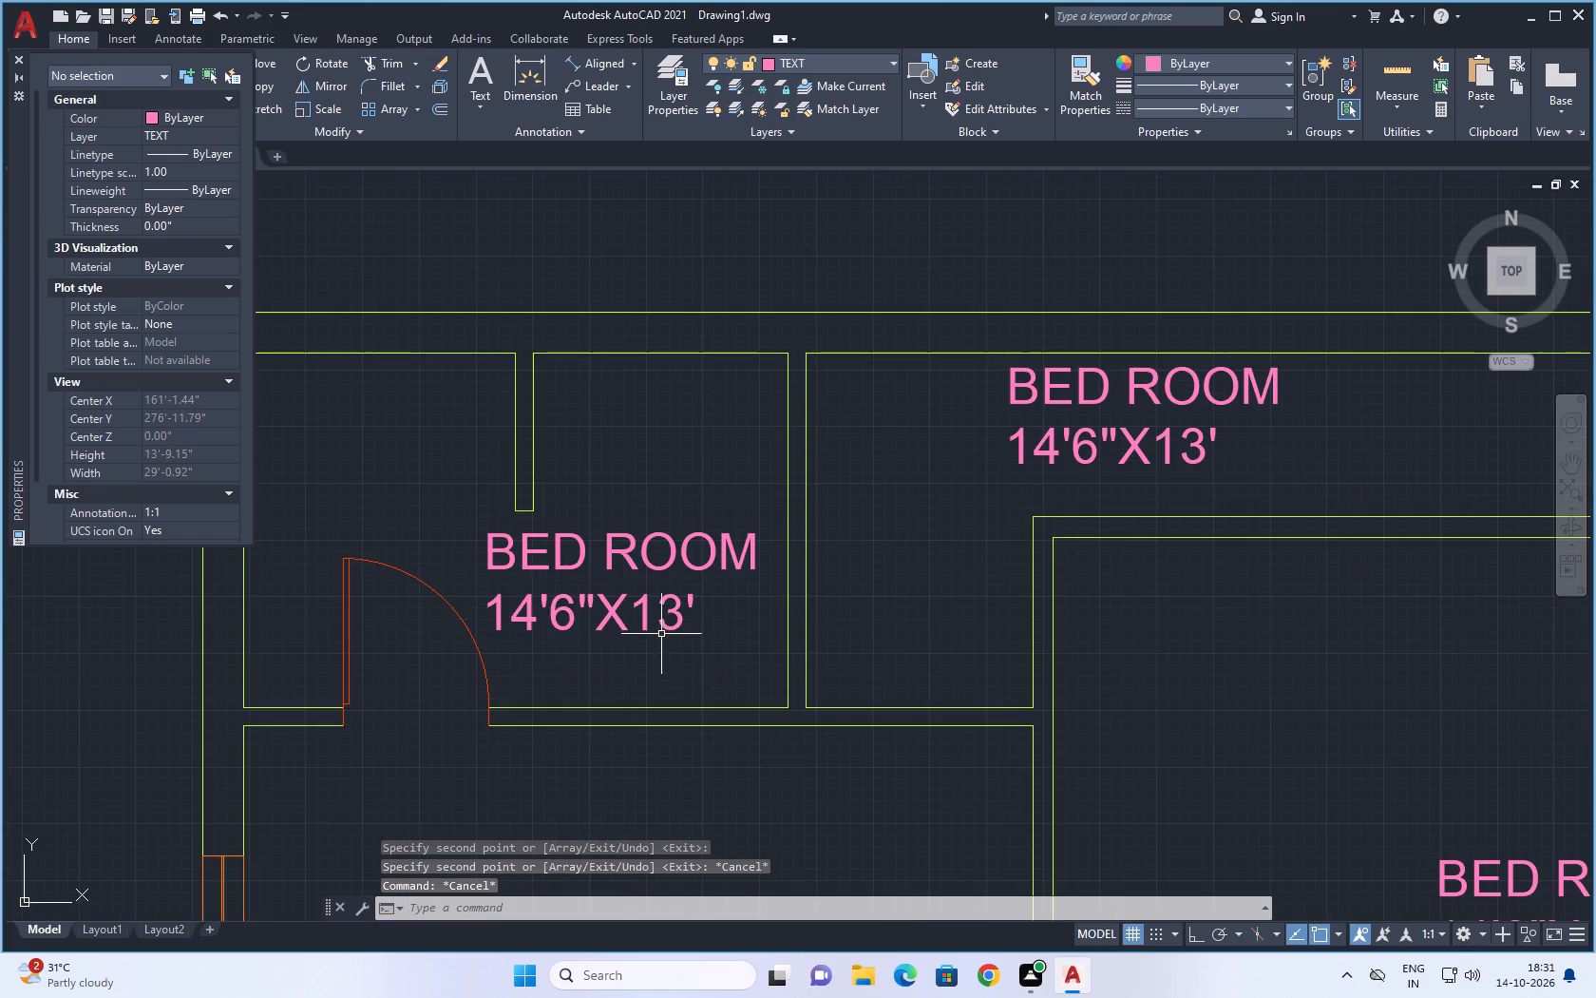
# Change the label in the top-left room beside its door to BATH ROOM over 10'X6'6", widening its frame to keep the name on one line.
pyautogui.doubleClick(661, 624)
pyautogui.click(695, 619)
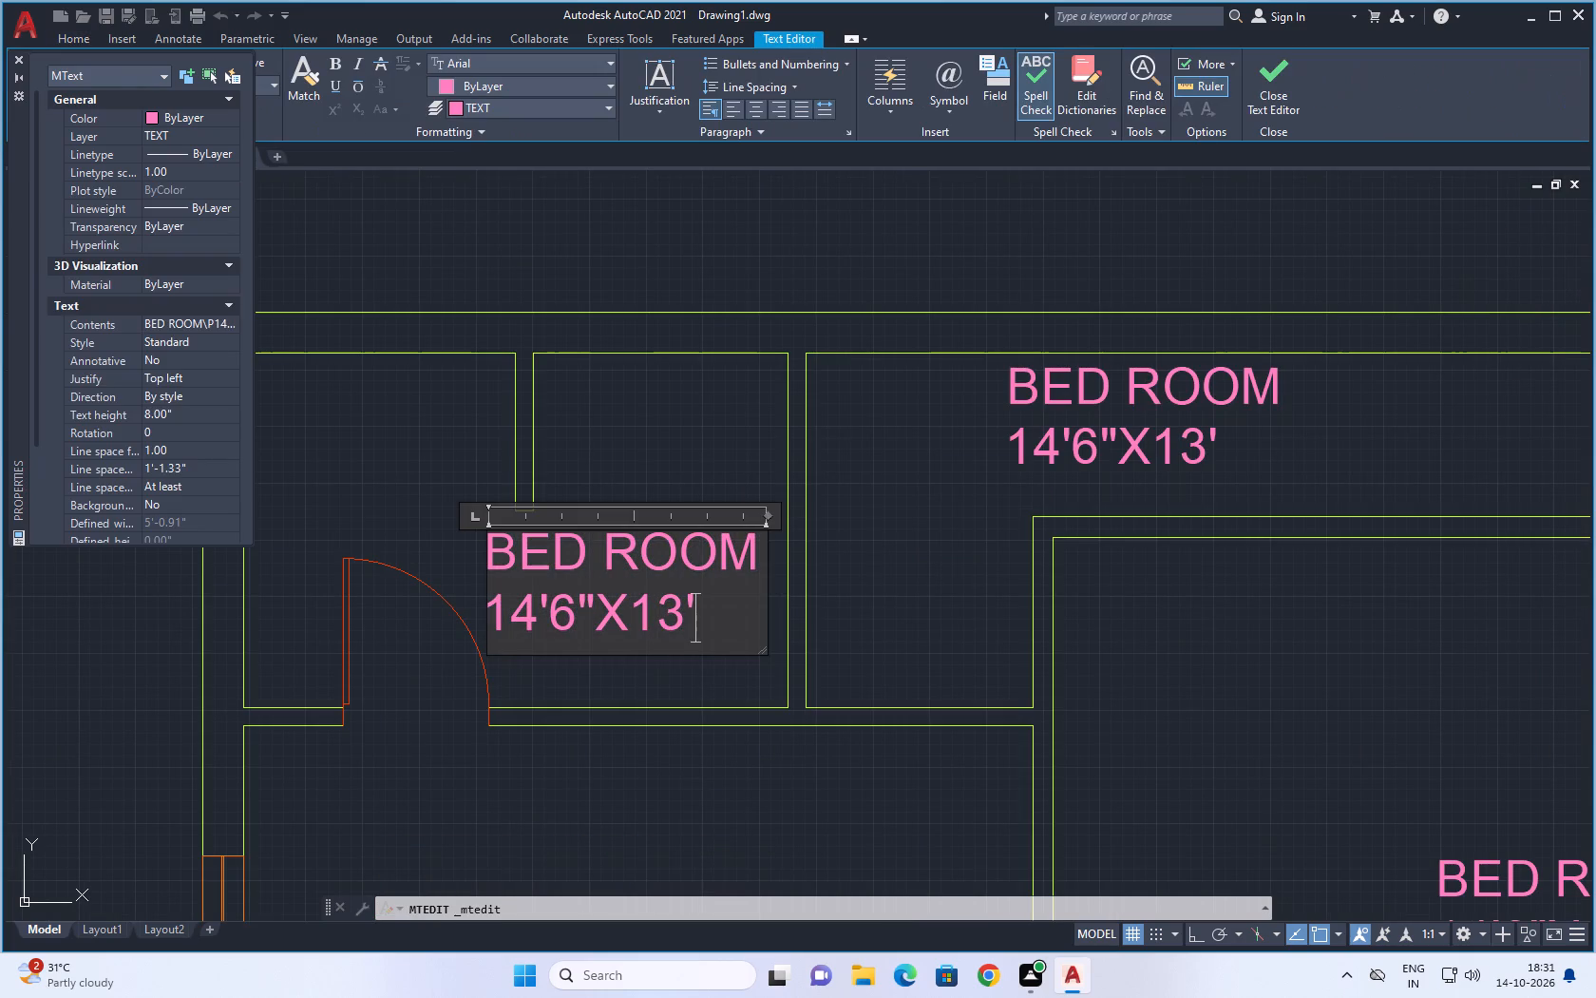
pyautogui.press('BackSpace')
pyautogui.press('BackSpace')
pyautogui.press('BackSpace')
pyautogui.press('BackSpace')
pyautogui.press('BackSpace')
pyautogui.press('BackSpace')
pyautogui.press('BackSpace')
pyautogui.press('BackSpace')
pyautogui.press('BackSpace')
pyautogui.press('BackSpace')
pyautogui.press('BackSpace')
pyautogui.press('BackSpace')
pyautogui.press('BackSpace')
pyautogui.press('BackSpace')
pyautogui.press('BackSpace')
pyautogui.press('BackSpace')
pyautogui.press('BackSpace')
pyautogui.press('BackSpace')
pyautogui.press('BackSpace')
pyautogui.press('BackSpace')
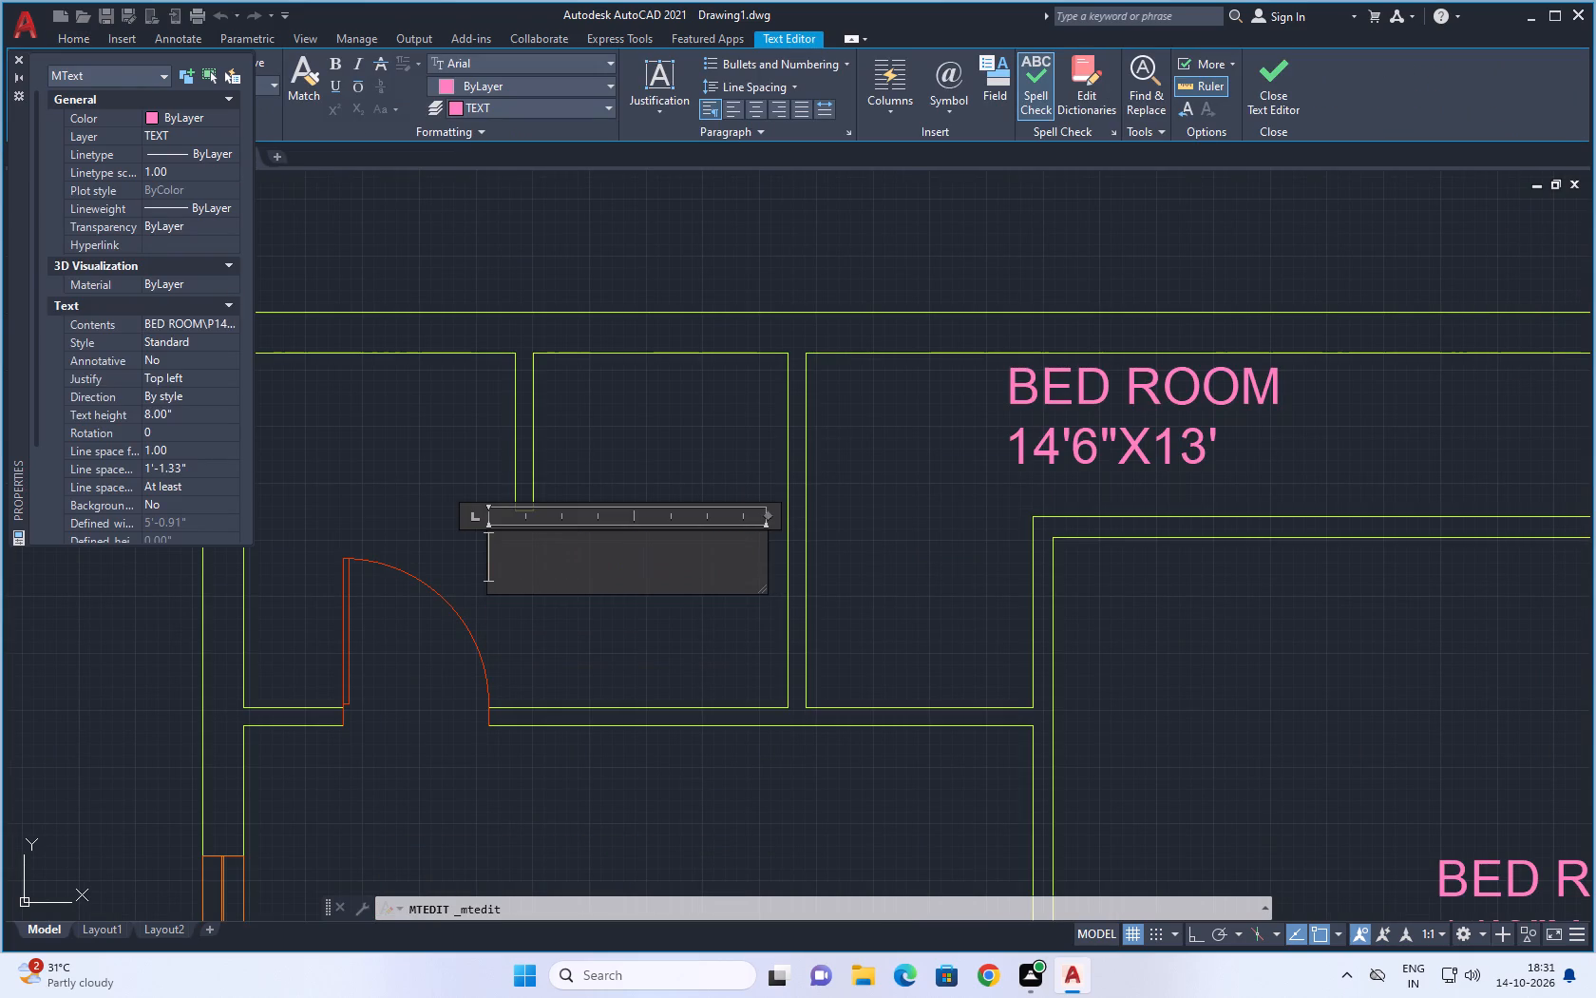
pyautogui.press('BackSpace')
pyautogui.press('BackSpace')
pyautogui.write('BATH ROOM')
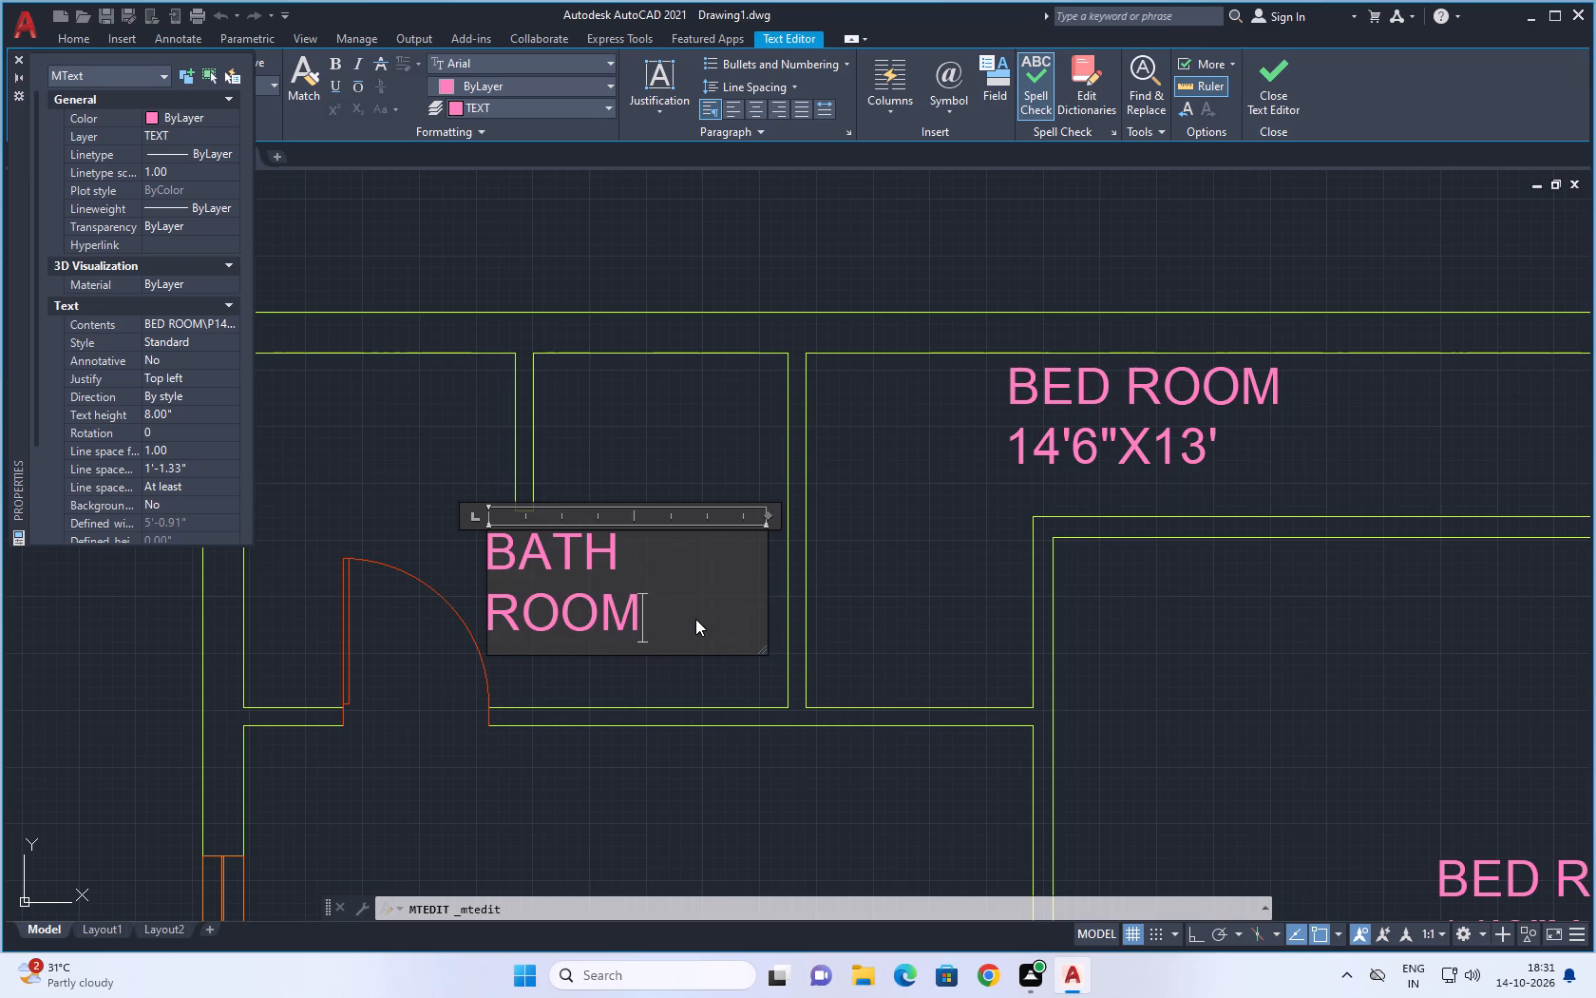
pyautogui.click(765, 510)
pyautogui.moveTo(764, 513); pyautogui.dragTo(808, 498)
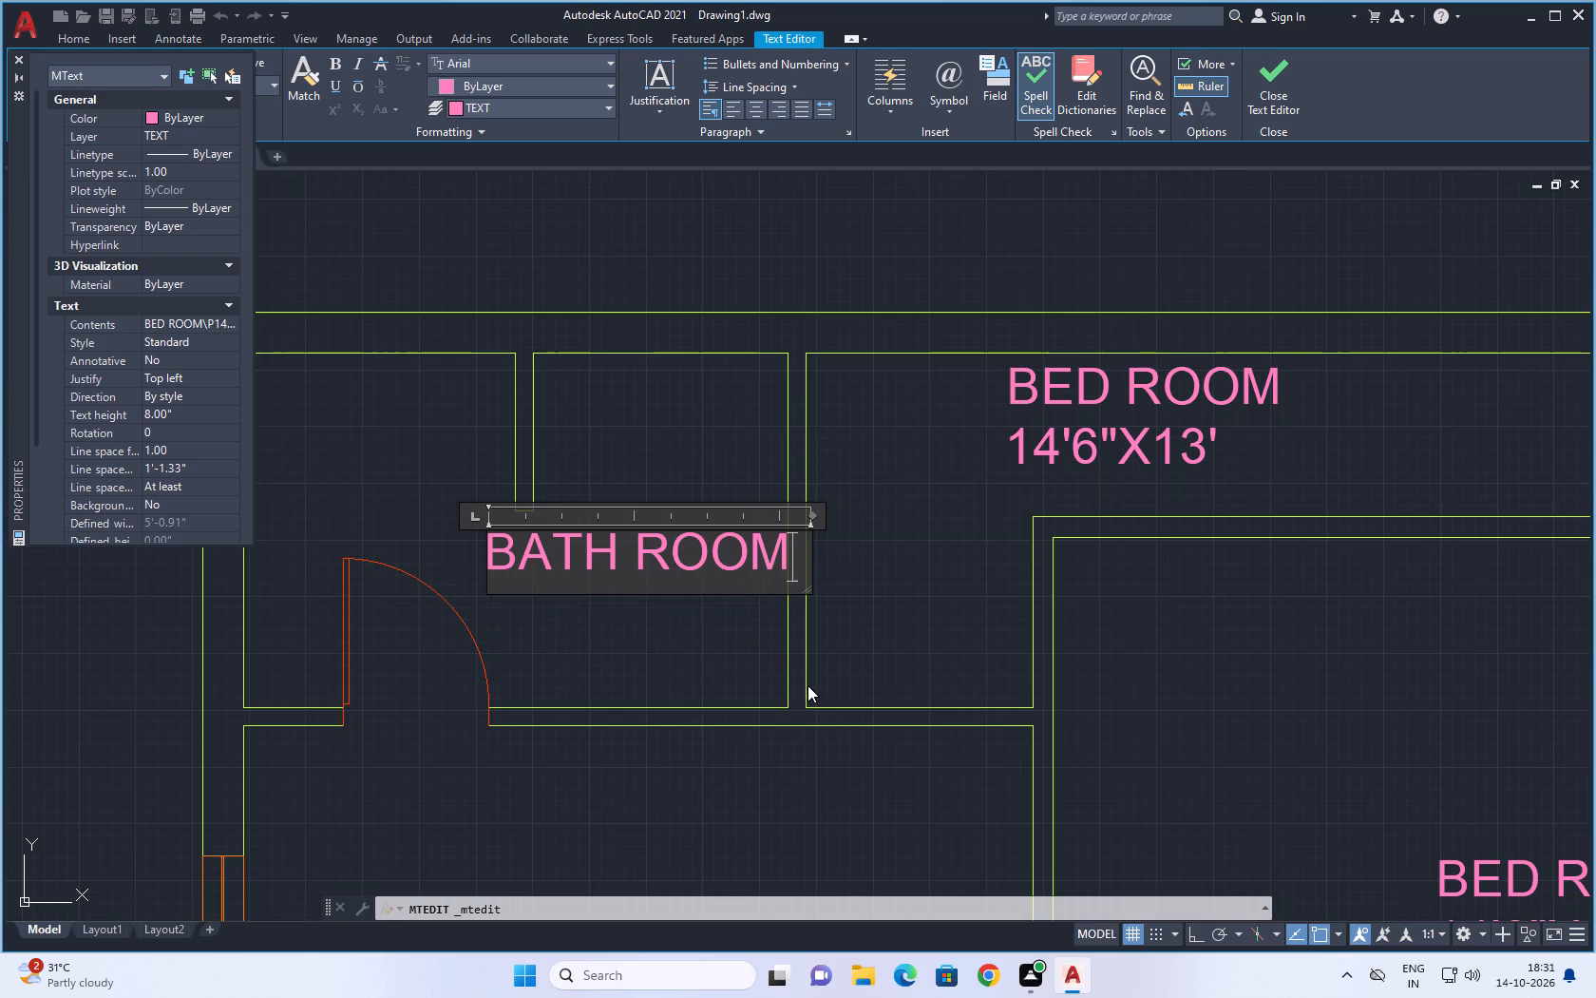
pyautogui.press('Return')
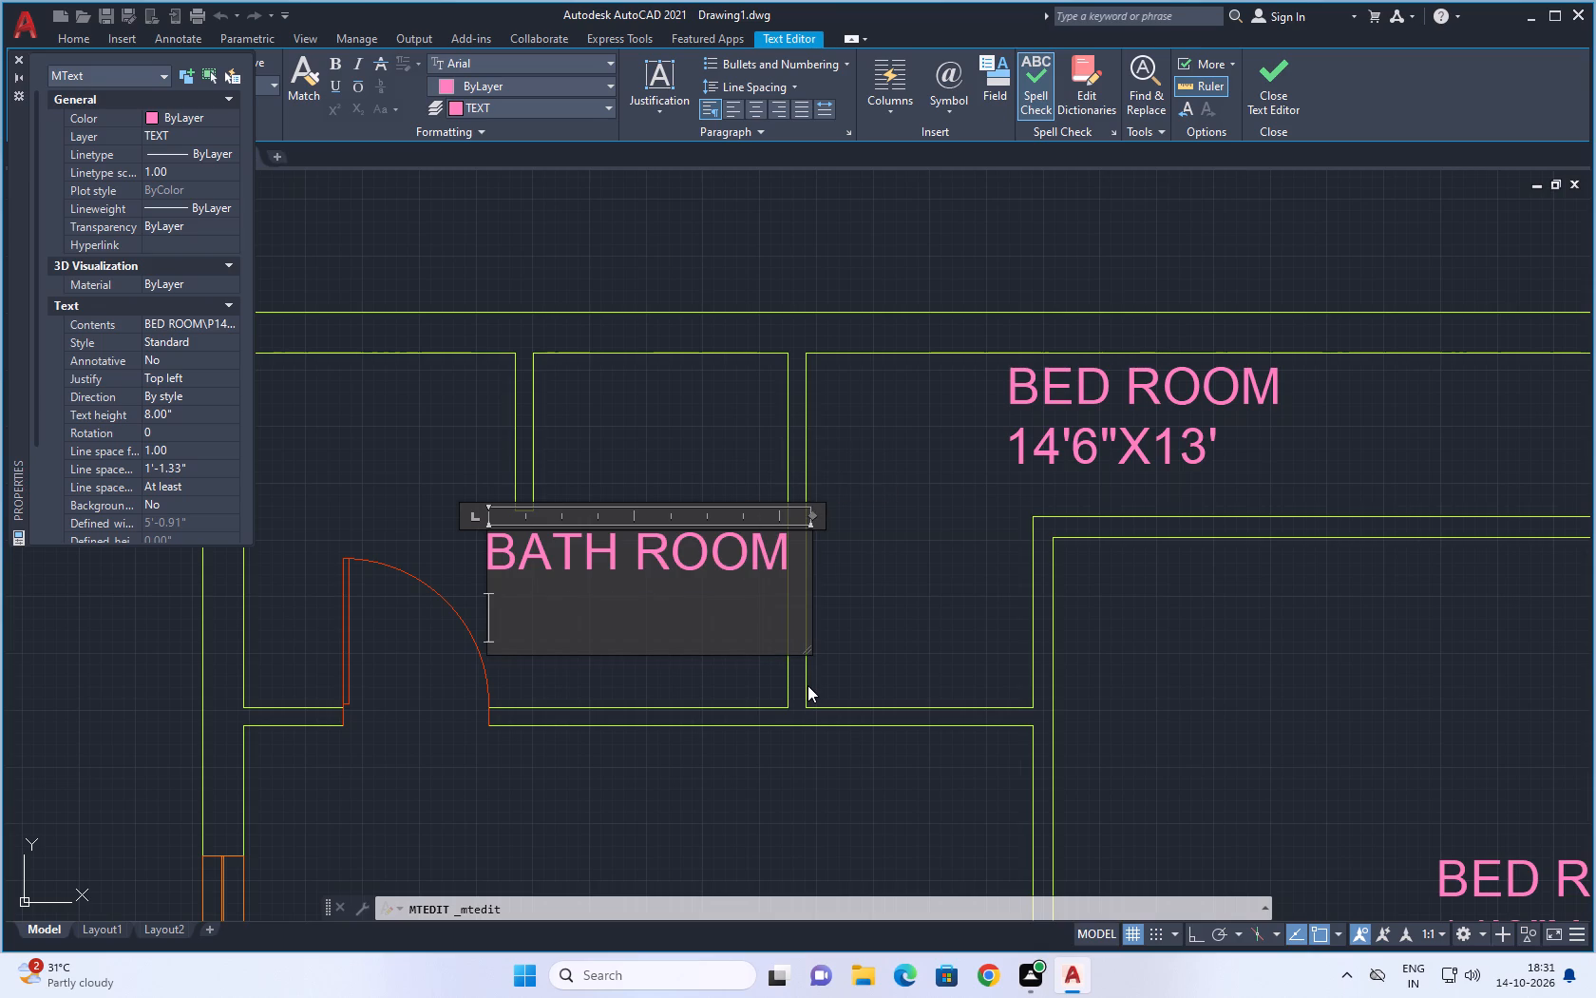
pyautogui.write("10'")
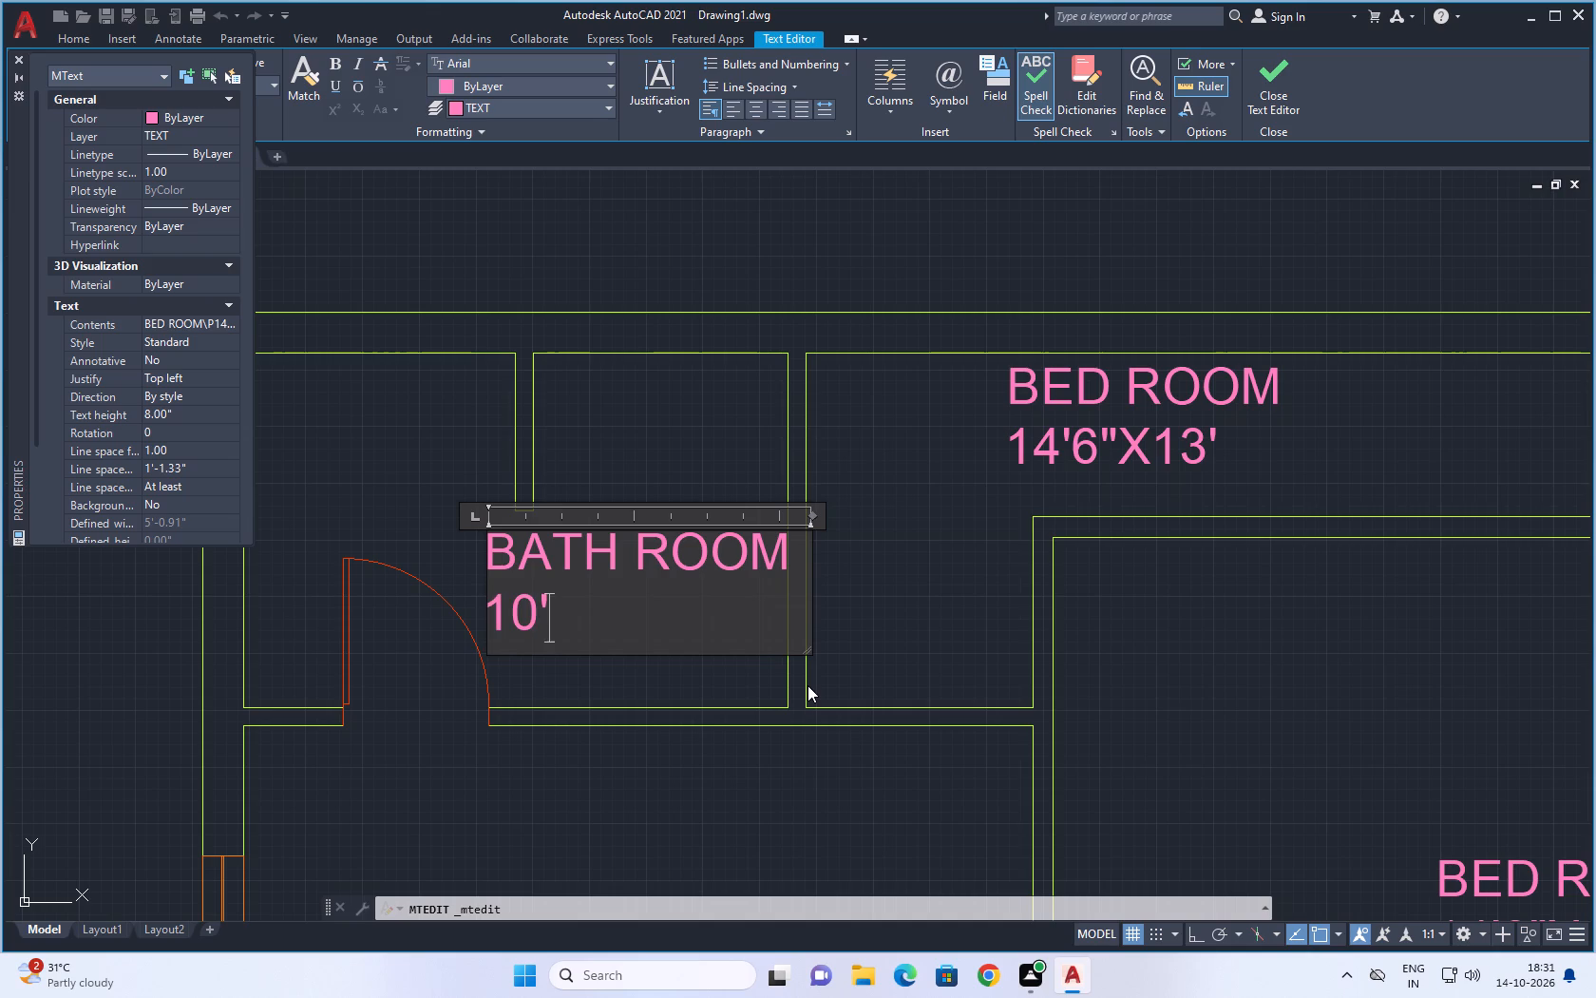
pyautogui.press('x')
pyautogui.write('6\'6"')
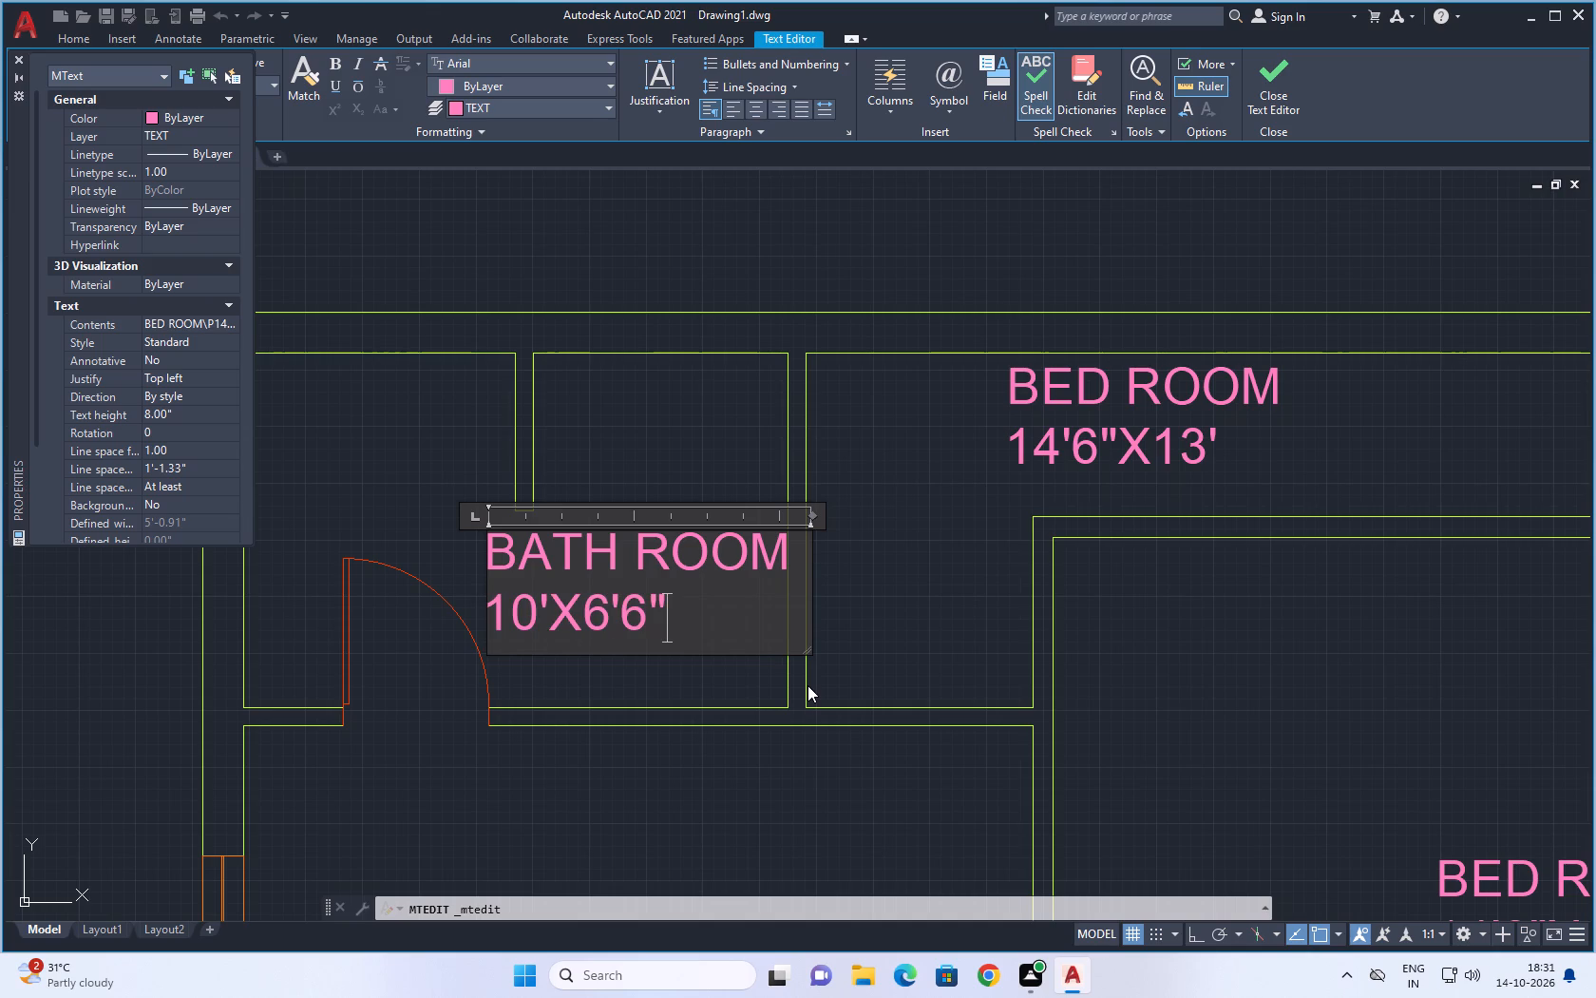
pyautogui.click(732, 825)
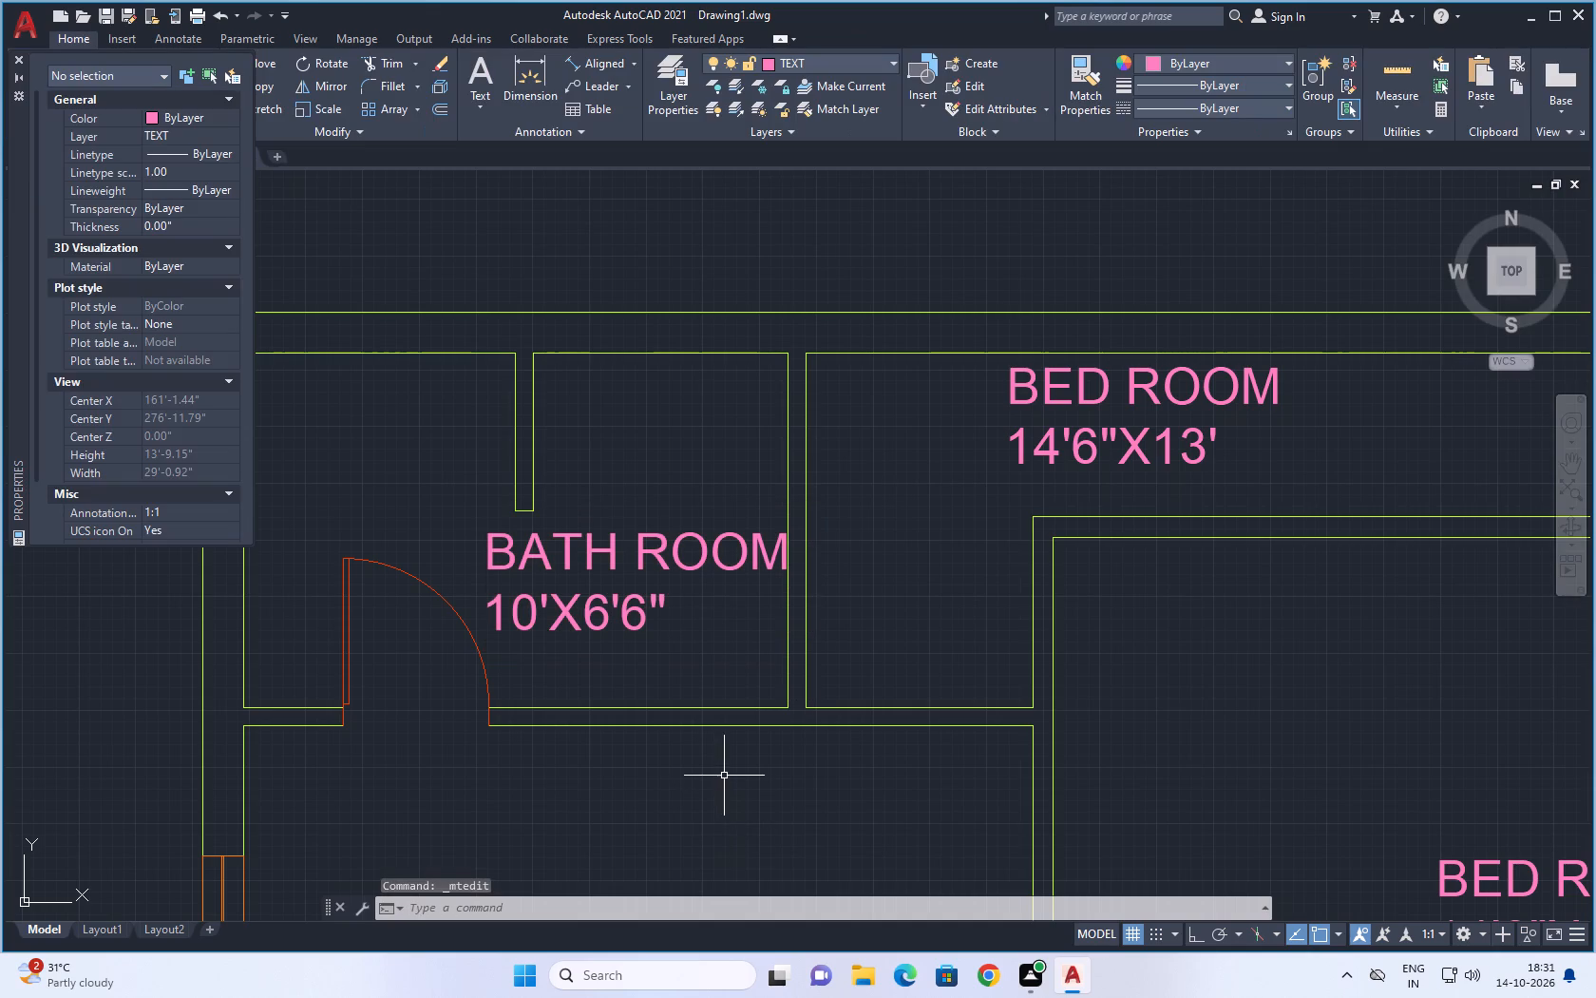
# Change the label in the large middle-left hall to TV LOUNGE over 20'9"X15'9", widening its frame to keep the name on one line.
pyautogui.scroll(-2, 741, 806)
pyautogui.moveTo(738, 813); pyautogui.dragTo(625, 562, button='middle')
pyautogui.moveTo(627, 692); pyautogui.dragTo(565, 473, button='middle')
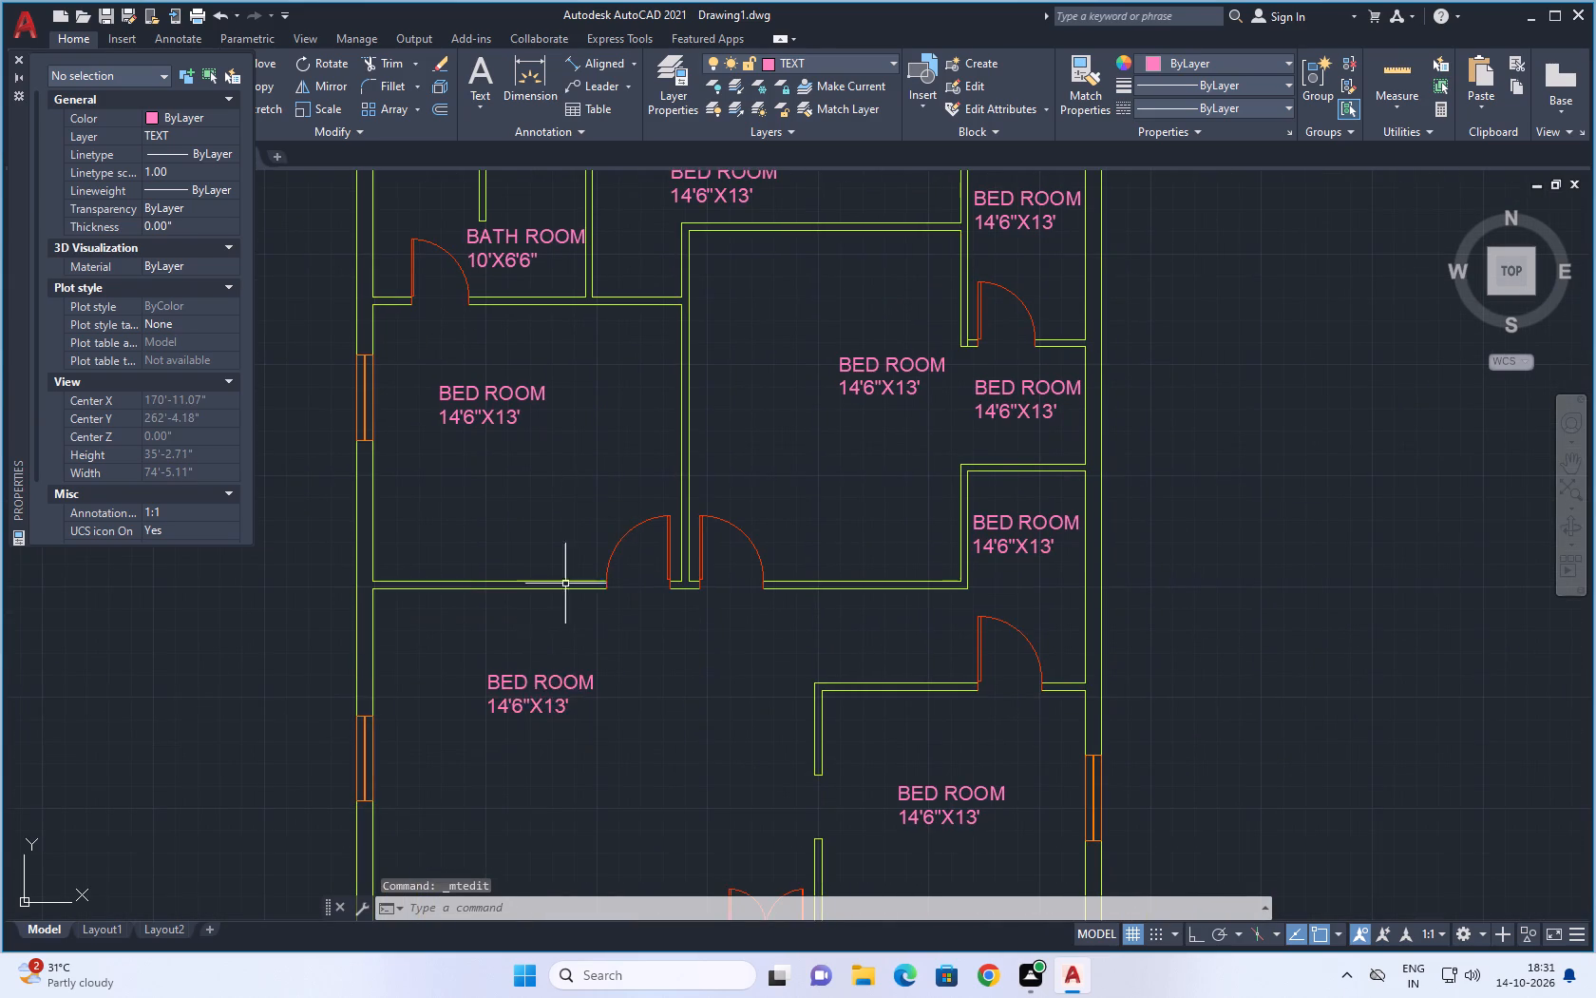
pyautogui.doubleClick(536, 690)
pyautogui.click(573, 705)
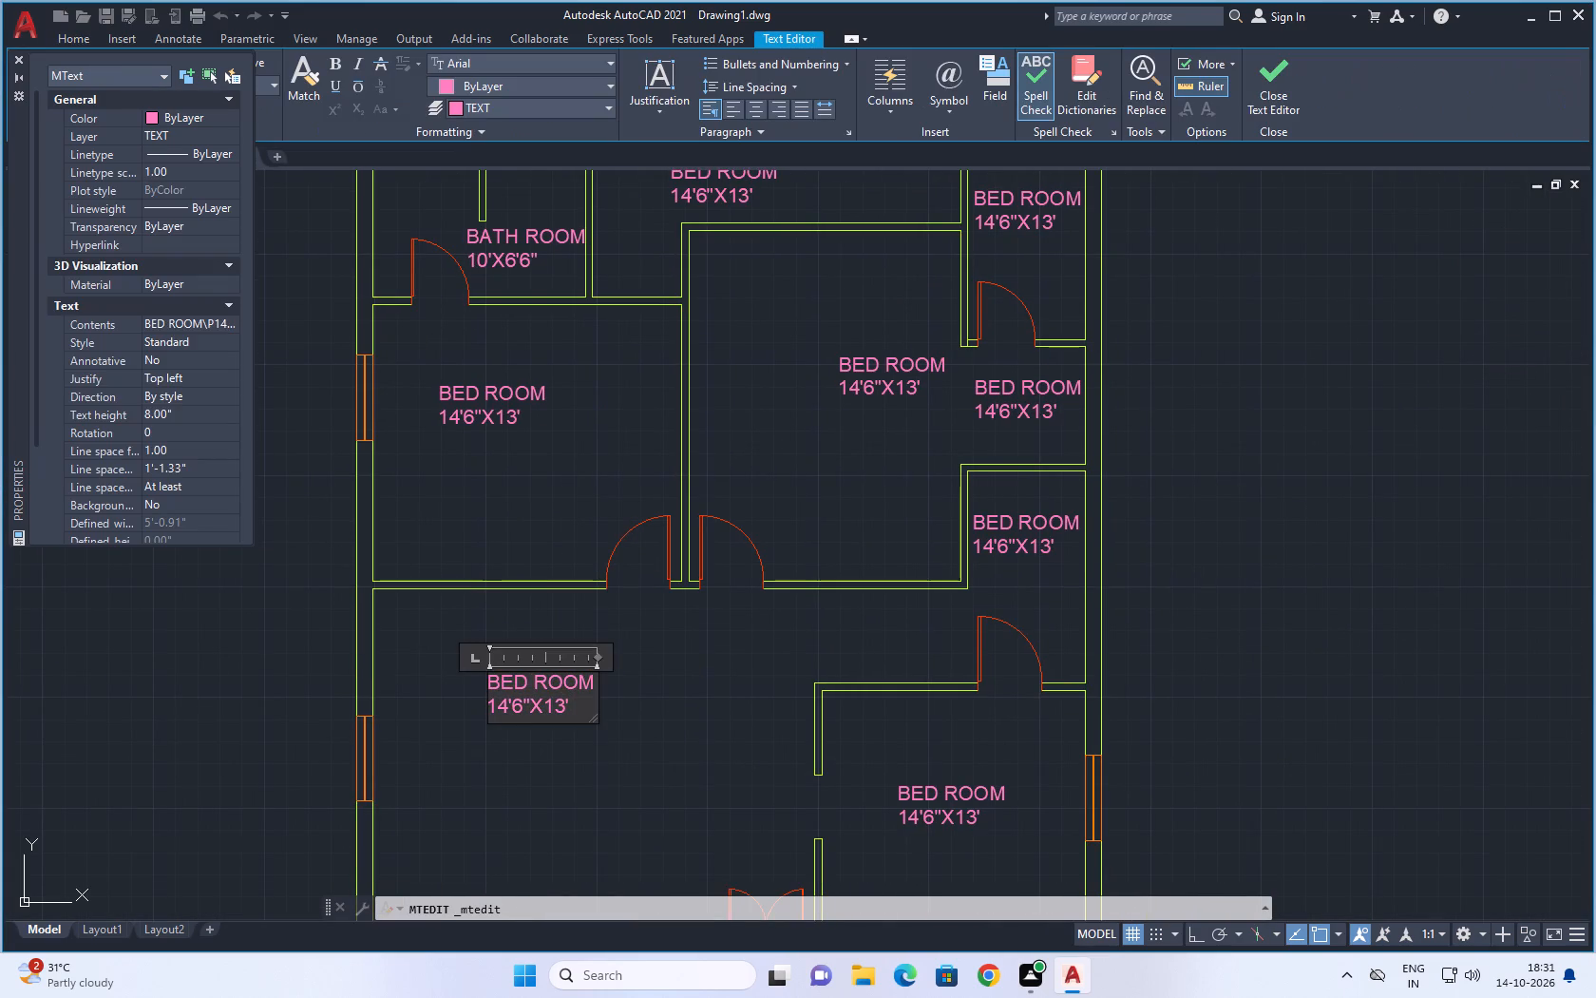
pyautogui.press('BackSpace')
pyautogui.press('BackSpace')
pyautogui.press('BackSpace')
pyautogui.press('BackSpace')
pyautogui.press('BackSpace')
pyautogui.press('BackSpace')
pyautogui.press('BackSpace')
pyautogui.press('BackSpace')
pyautogui.press('BackSpace')
pyautogui.press('BackSpace')
pyautogui.press('BackSpace')
pyautogui.press('BackSpace')
pyautogui.press('BackSpace')
pyautogui.press('BackSpace')
pyautogui.press('BackSpace')
pyautogui.press('BackSpace')
pyautogui.press('BackSpace')
pyautogui.press('BackSpace')
pyautogui.press('BackSpace')
pyautogui.press('BackSpace')
pyautogui.press('BackSpace')
pyautogui.press('BackSpace')
pyautogui.press('BackSpace')
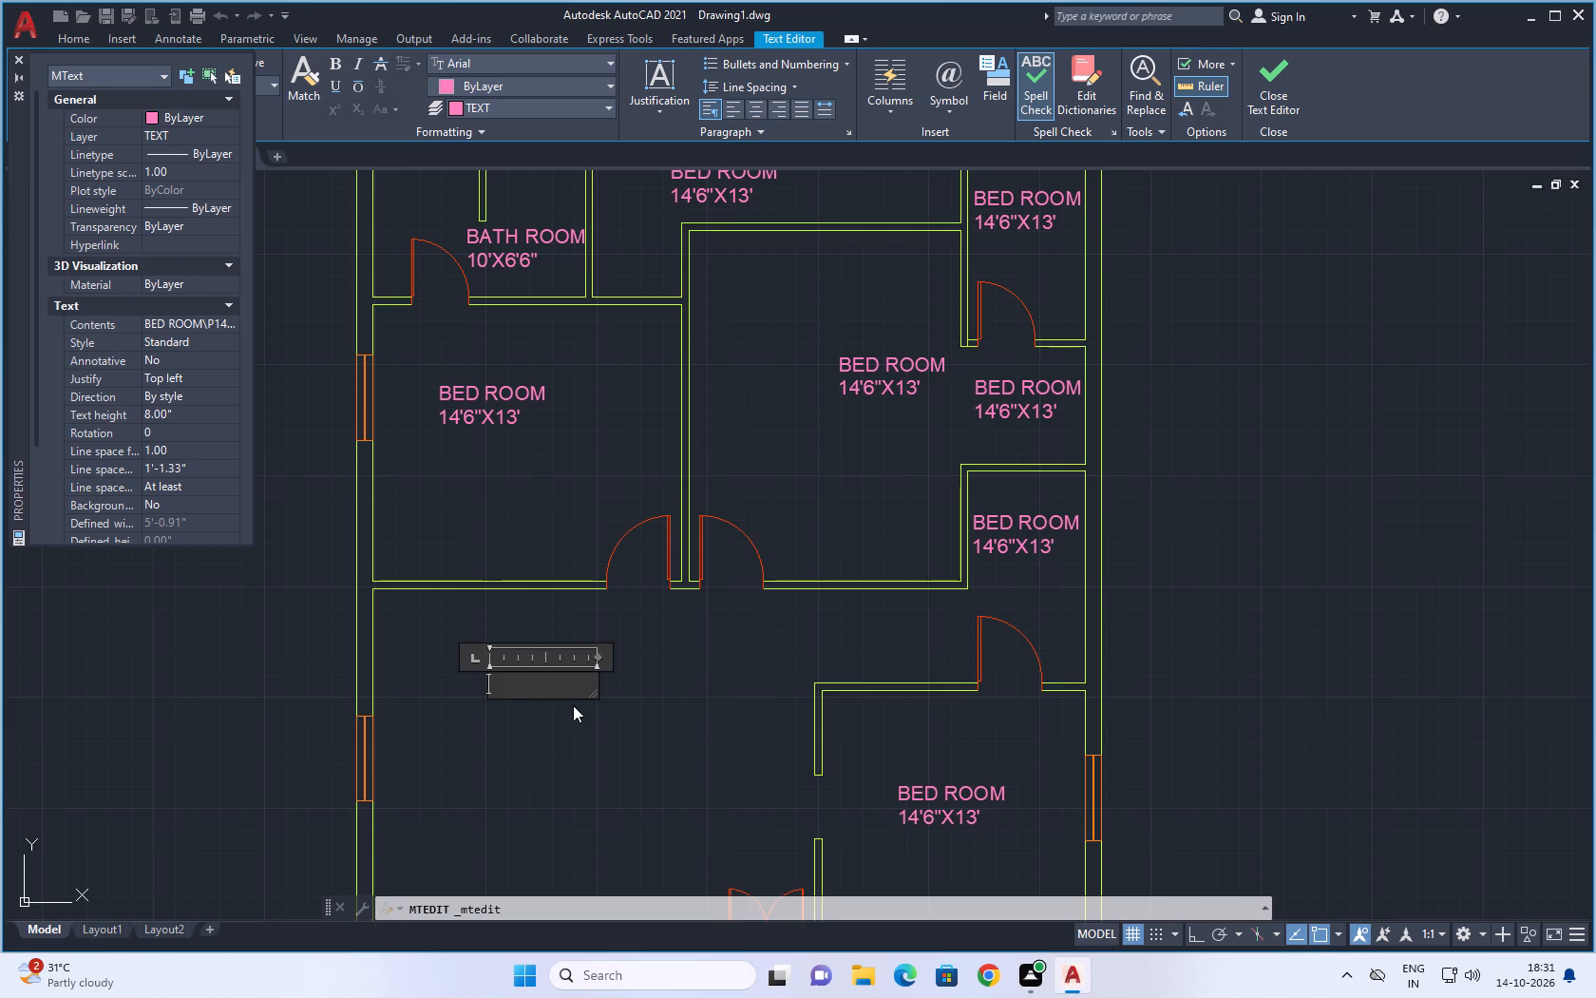
pyautogui.press('BackSpace')
pyautogui.press('BackSpace')
pyautogui.press('BackSpace')
pyautogui.press('BackSpace')
pyautogui.press('BackSpace')
pyautogui.write('TV LO')
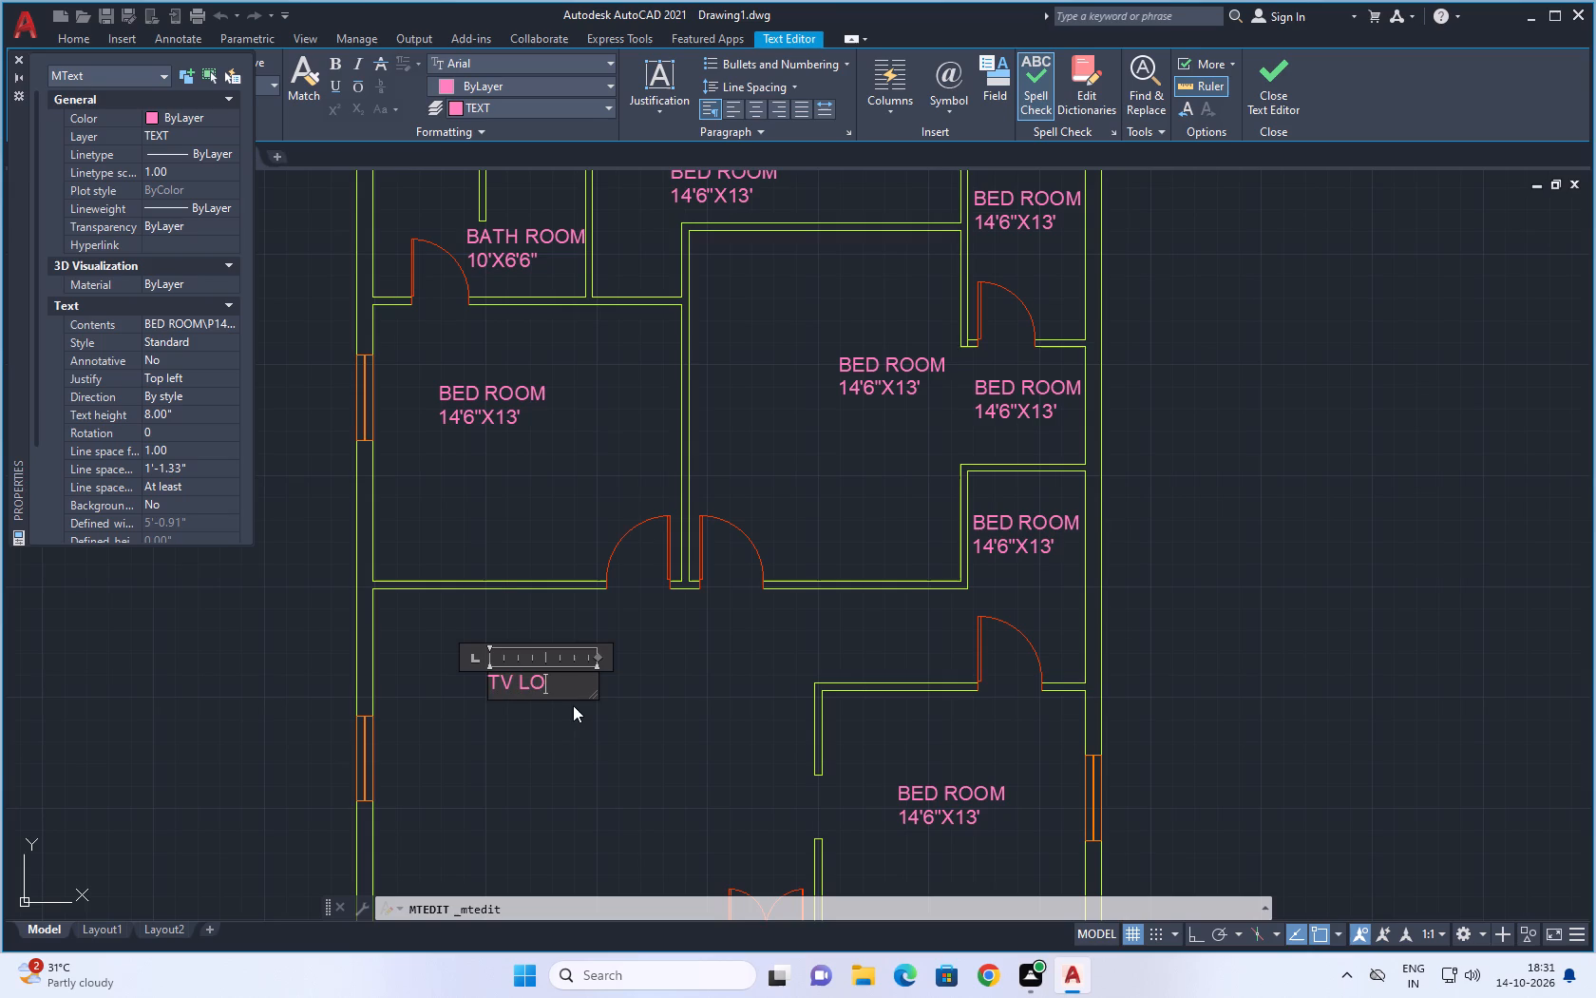
pyautogui.write('UNGE')
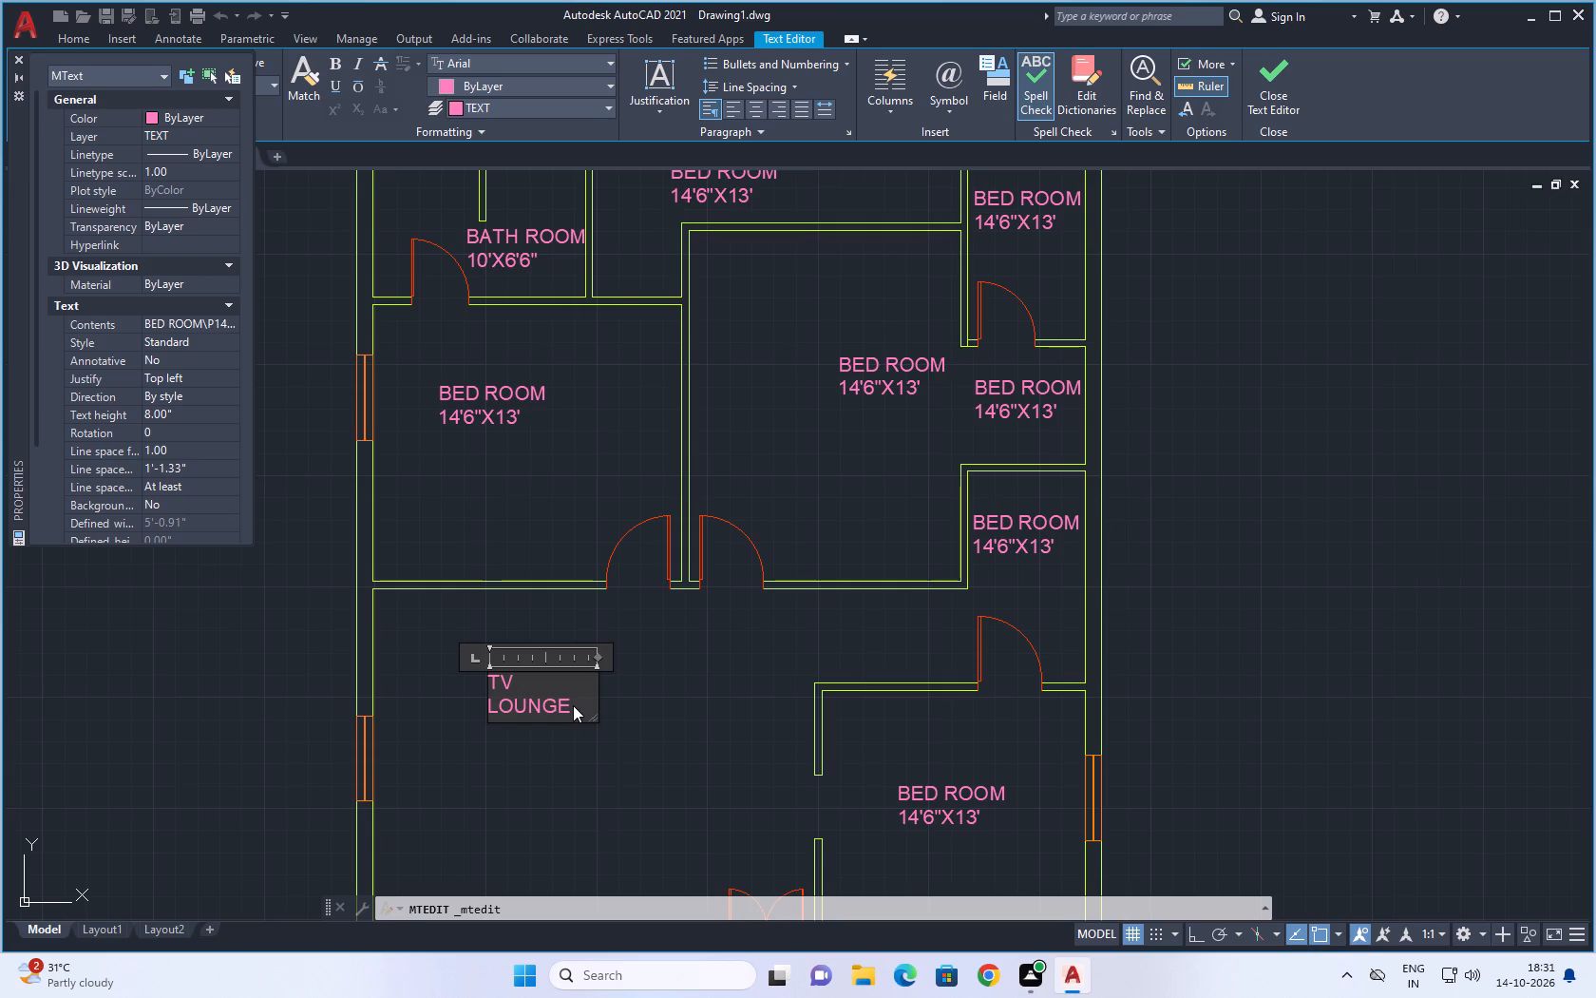
pyautogui.press('Return')
pyautogui.moveTo(599, 656); pyautogui.dragTo(617, 656)
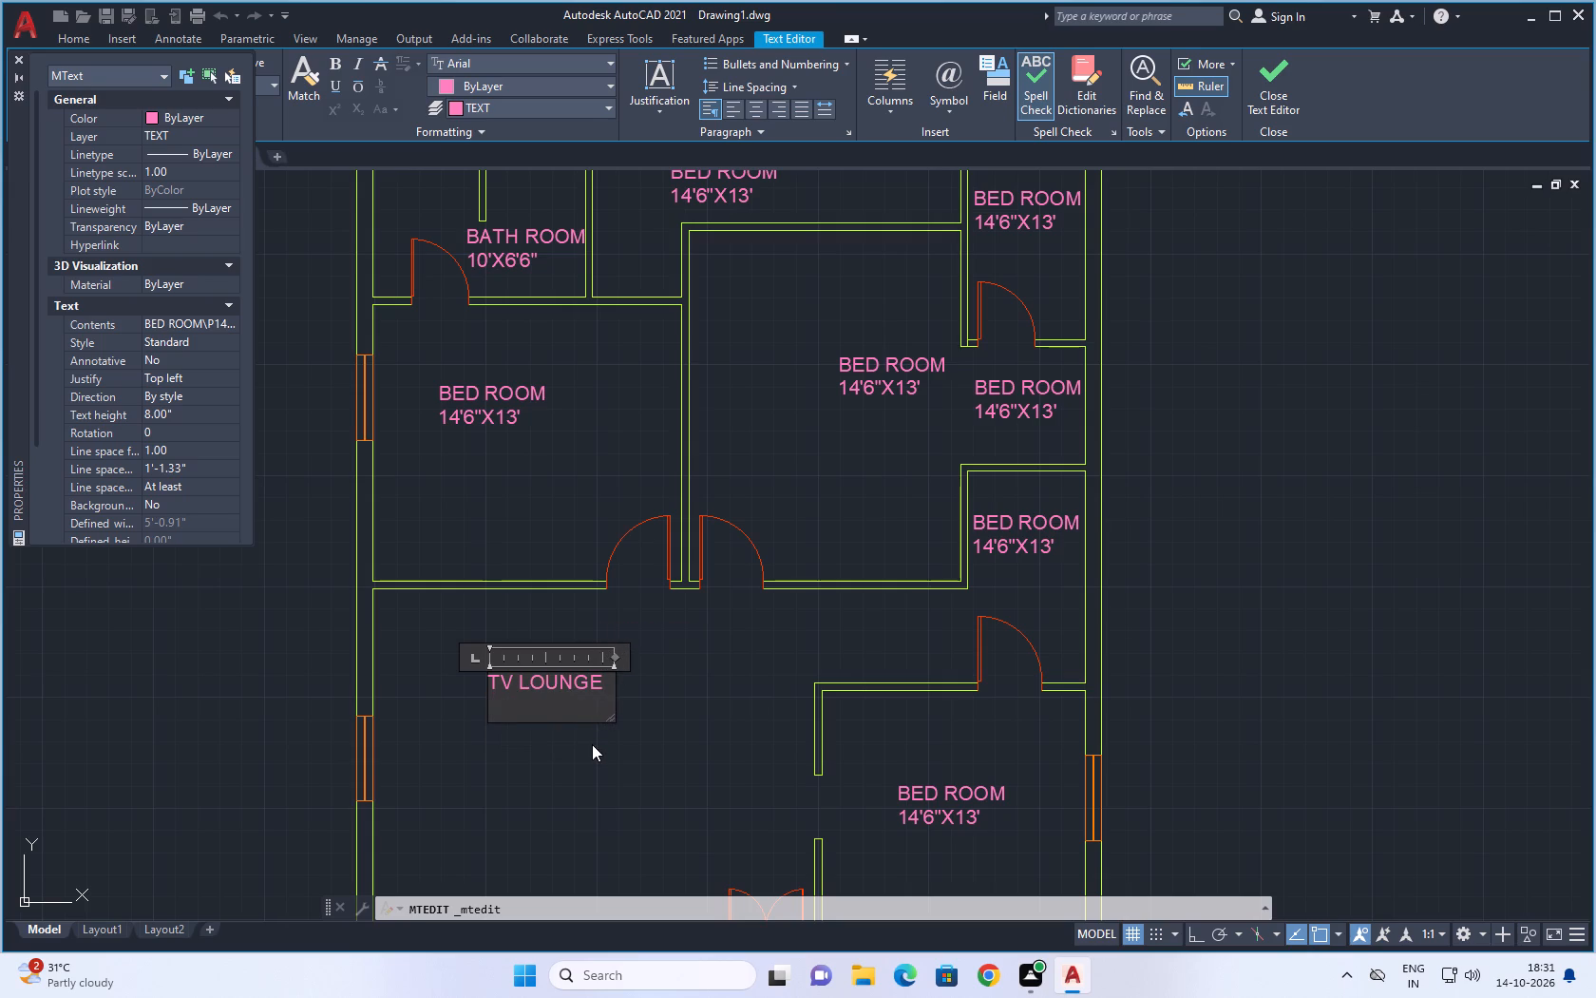
pyautogui.write('20')
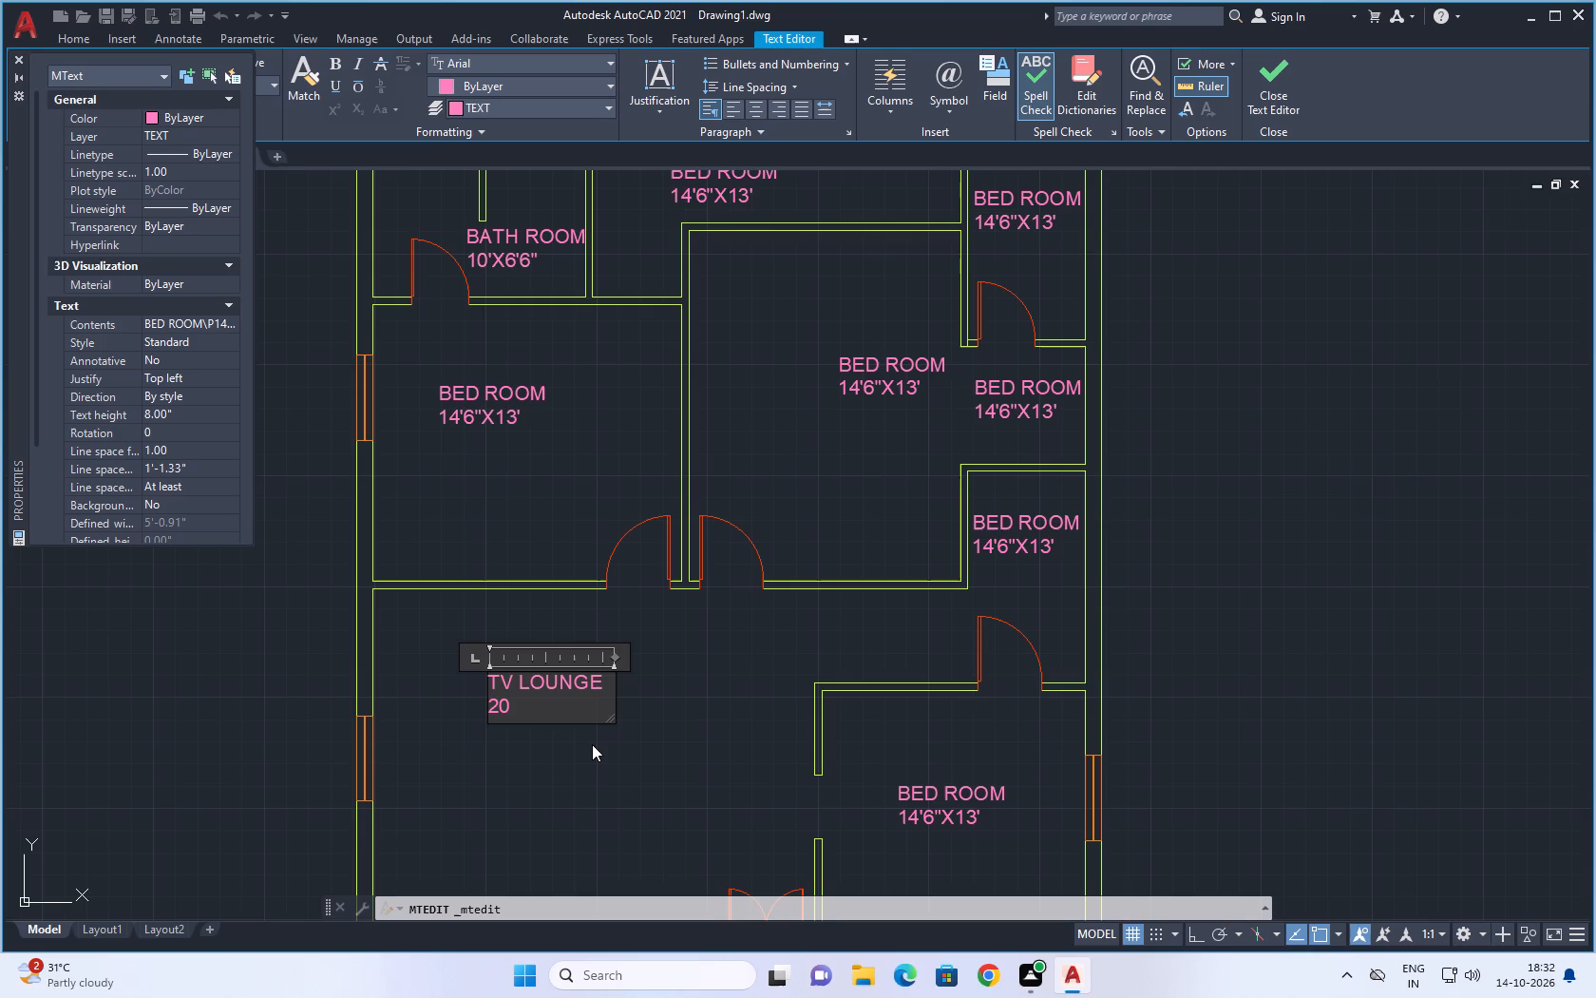
pyautogui.write('\'9"')
pyautogui.write("X15'")
pyautogui.write('9"')
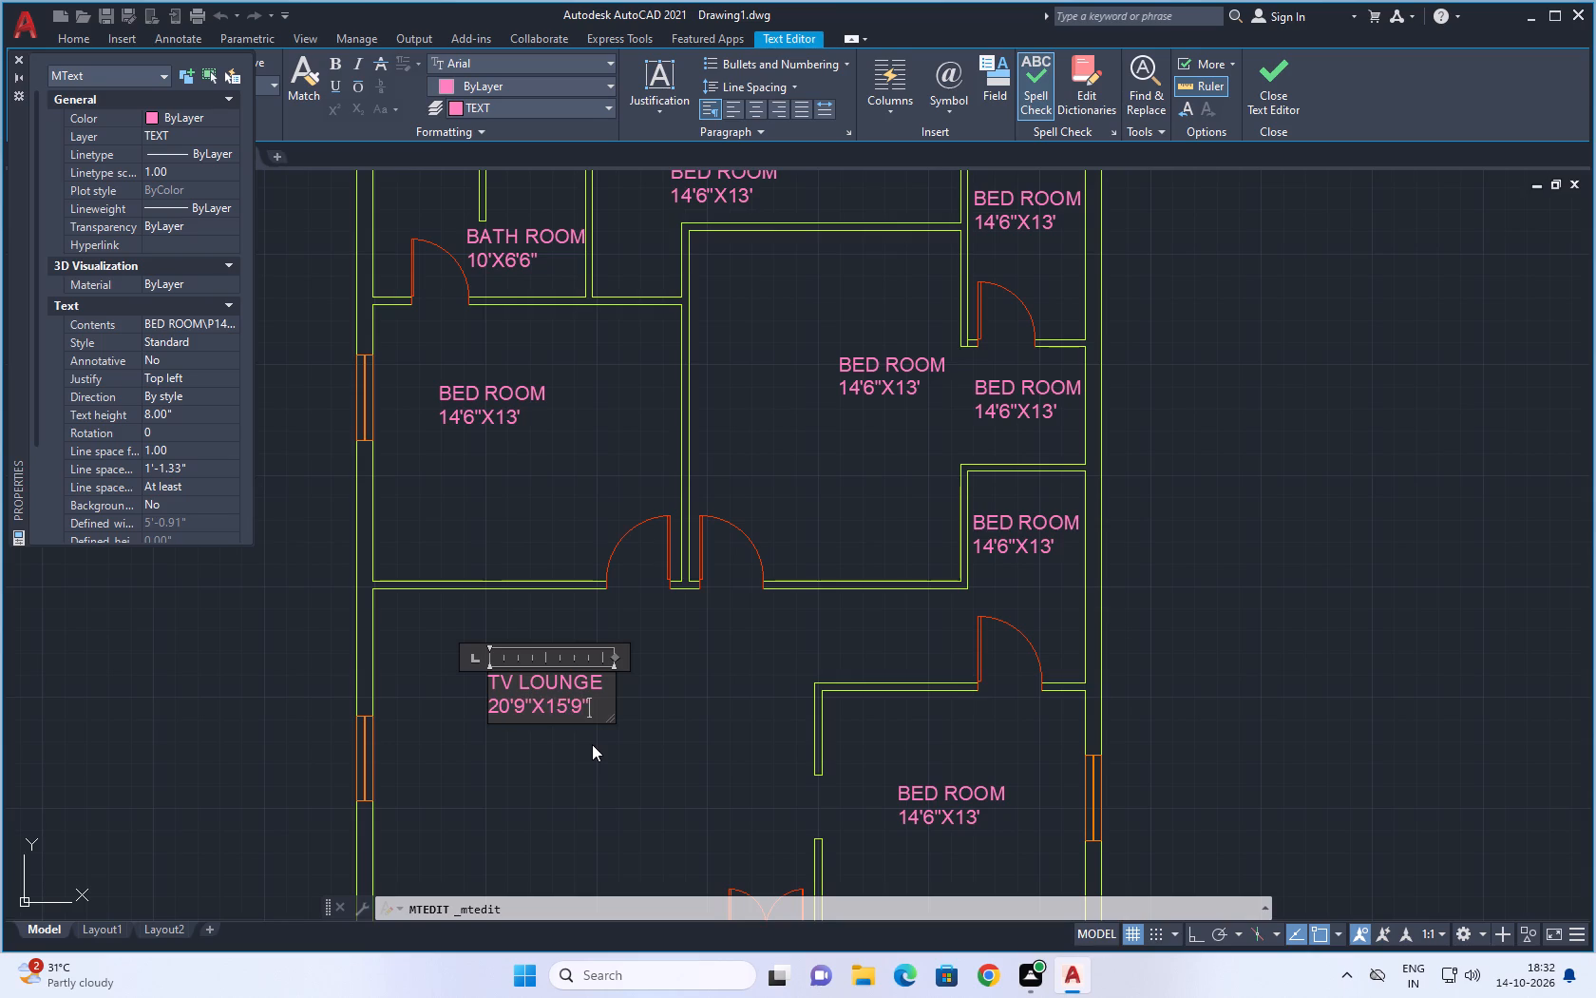
pyautogui.click(642, 751)
# Change the label in the large front-left room below the TV lounge to DRAWING over 13'X21'.
pyautogui.scroll(-3, 645, 771)
pyautogui.moveTo(641, 782); pyautogui.dragTo(591, 600, button='middle')
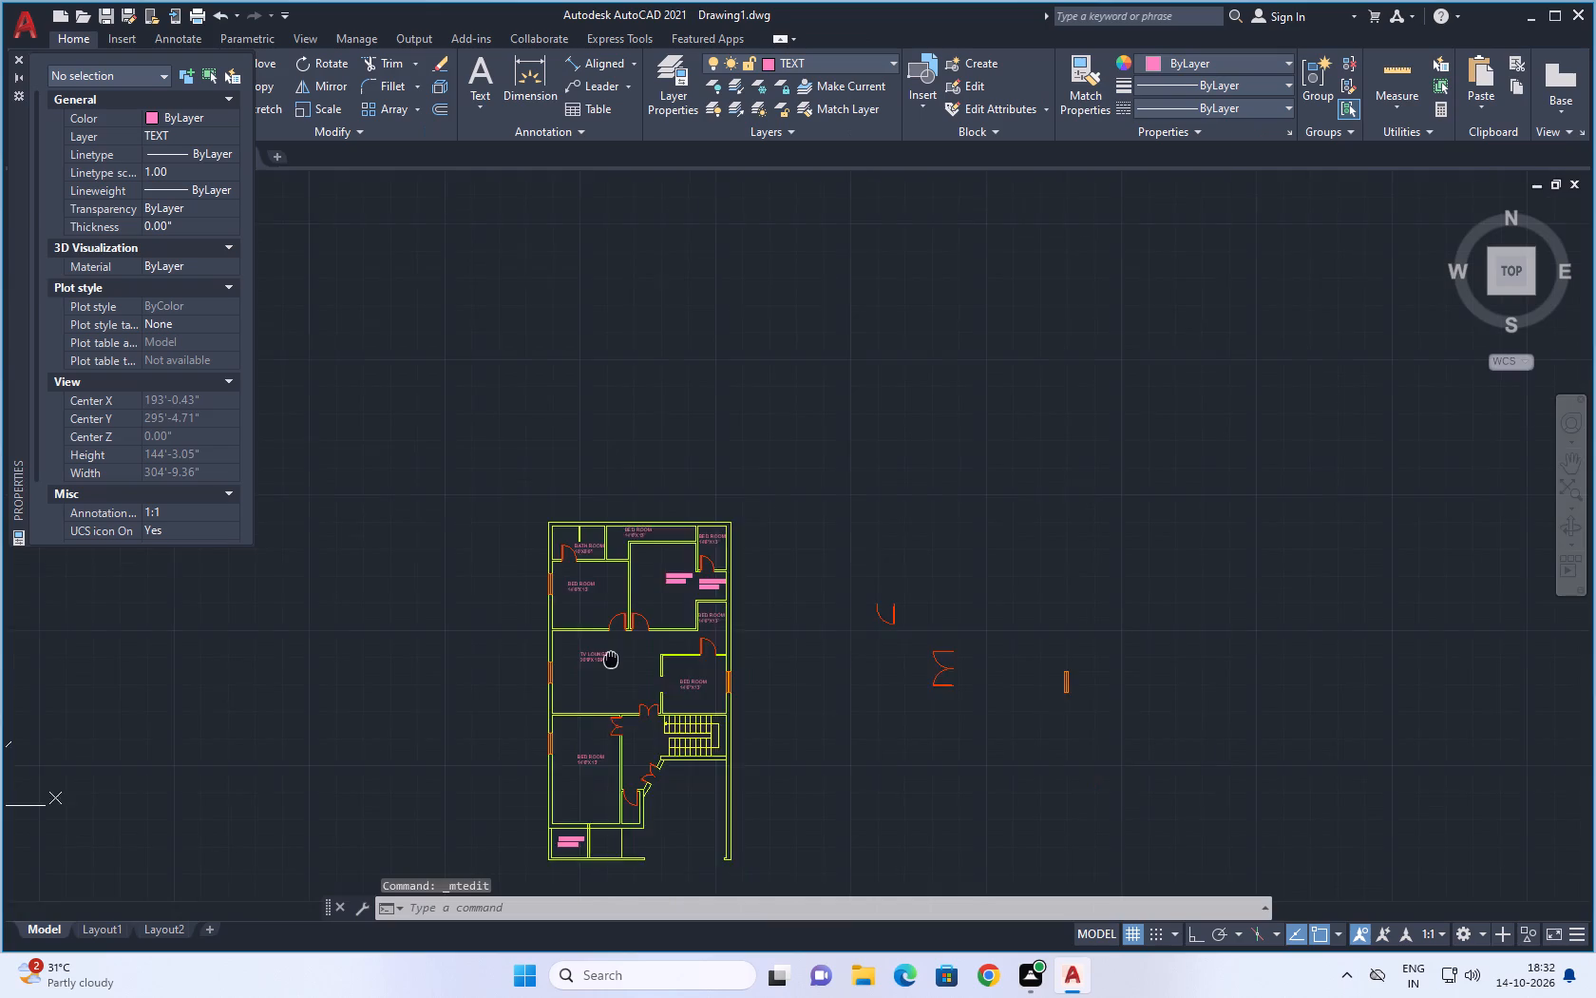
pyautogui.moveTo(591, 600); pyautogui.dragTo(576, 535, button='middle')
pyautogui.scroll(3, 533, 624)
pyautogui.moveTo(590, 641); pyautogui.dragTo(576, 694, button='middle')
pyautogui.scroll(3, 576, 688)
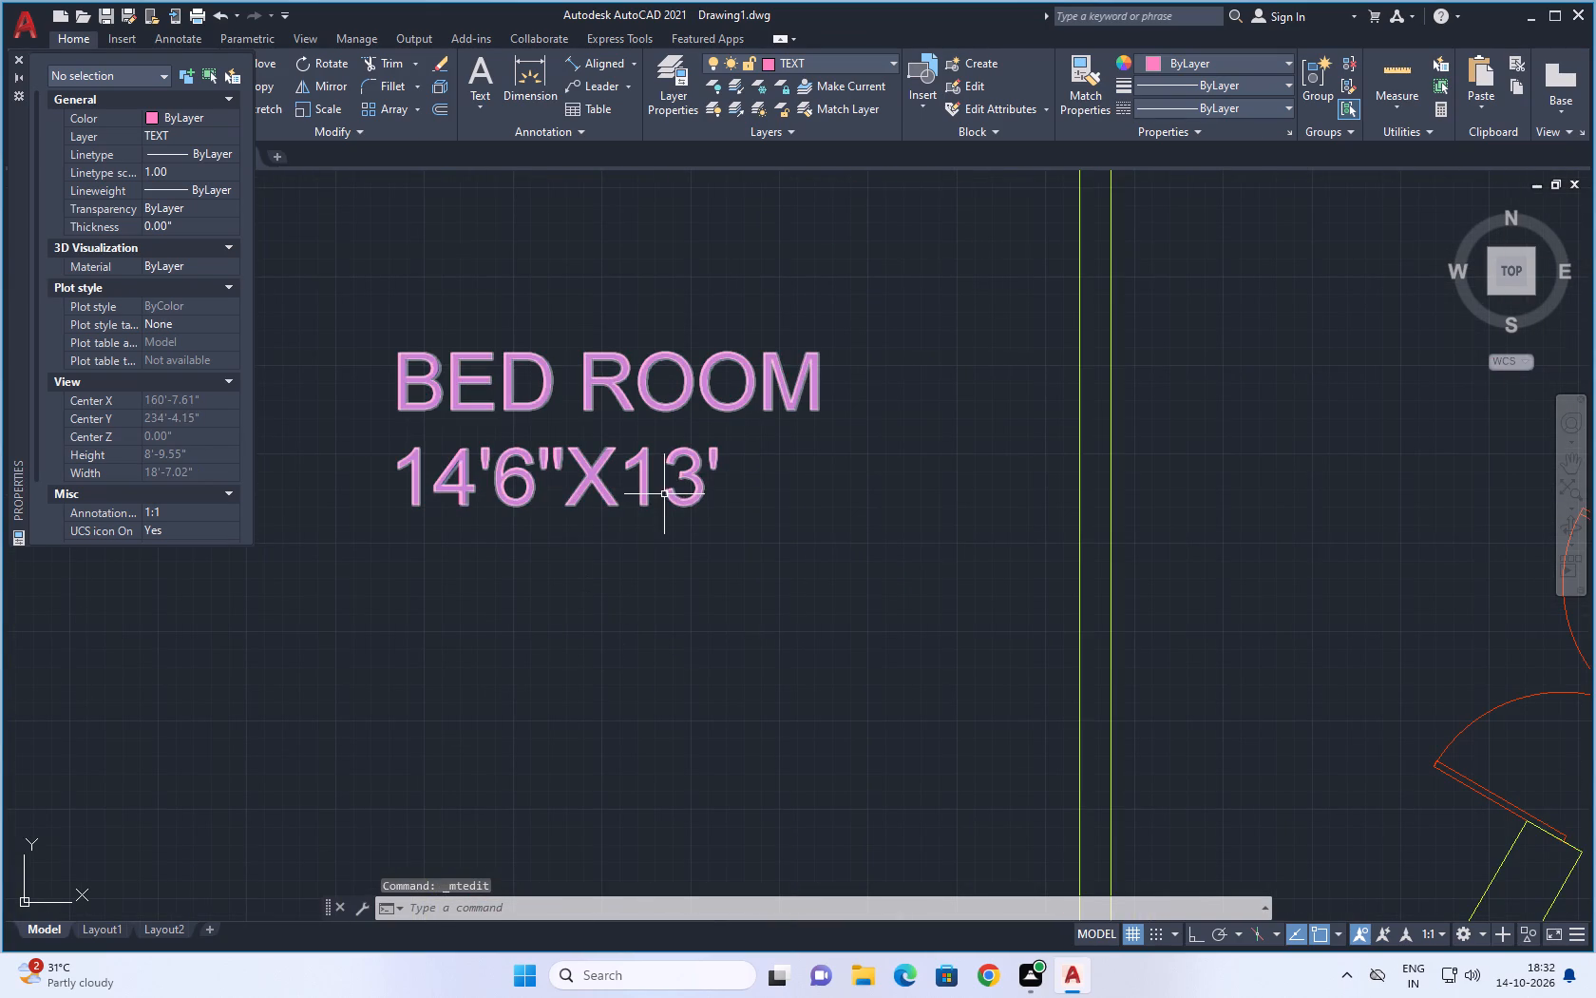
pyautogui.doubleClick(678, 481)
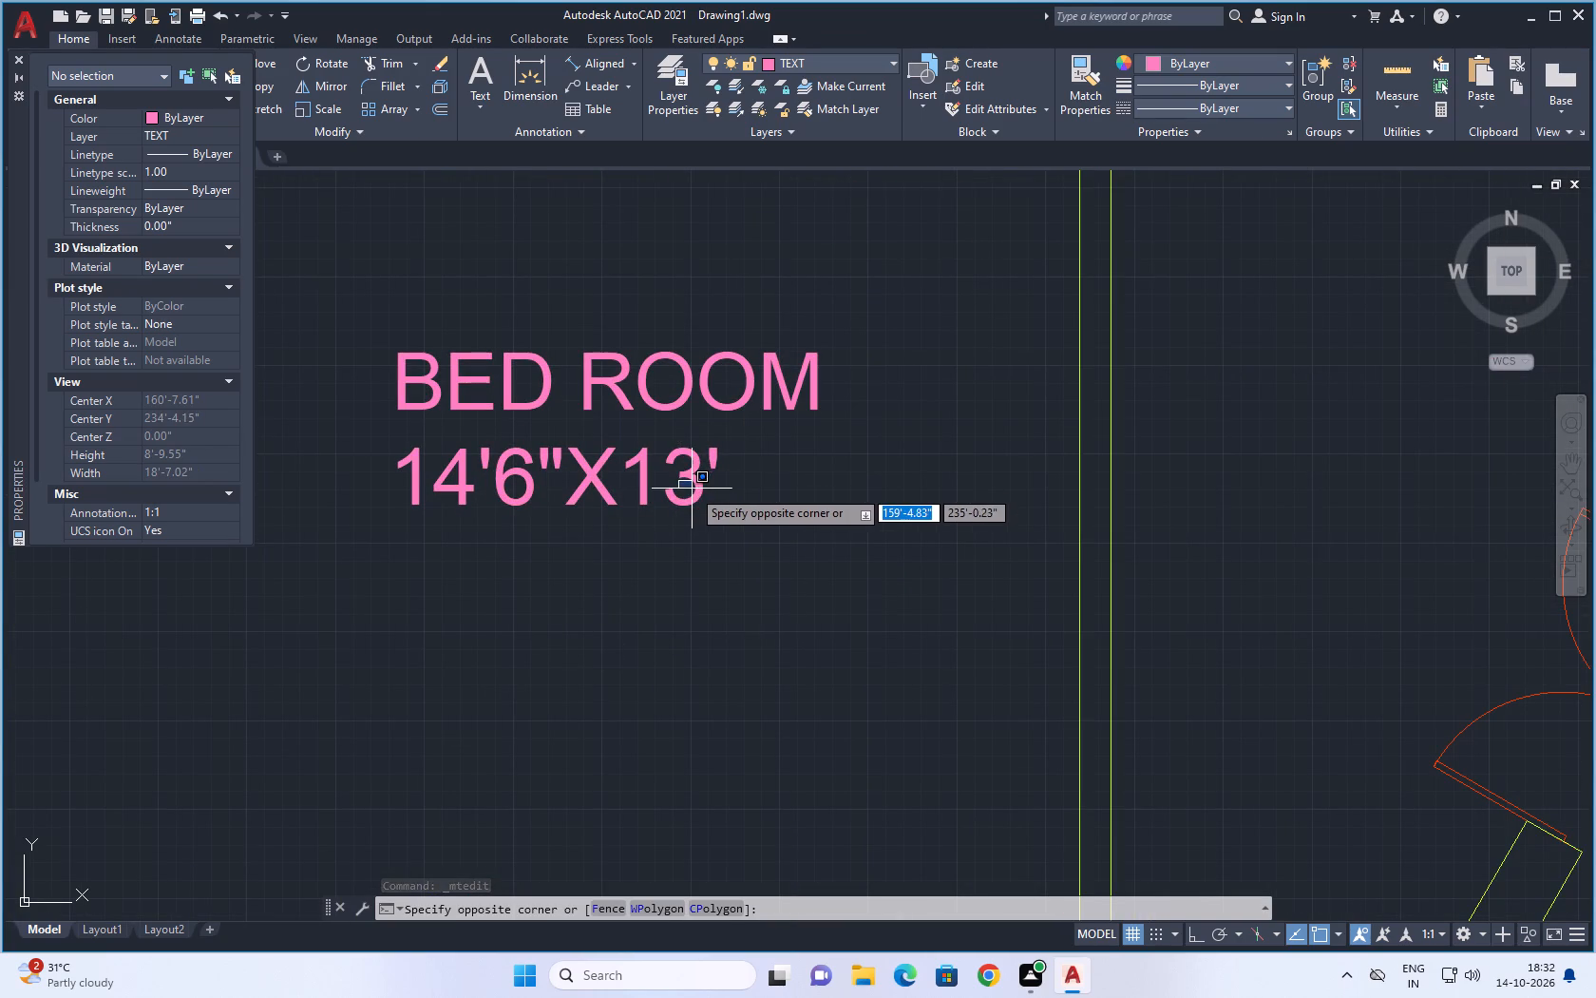
pyautogui.click(692, 494)
pyautogui.doubleClick(692, 485)
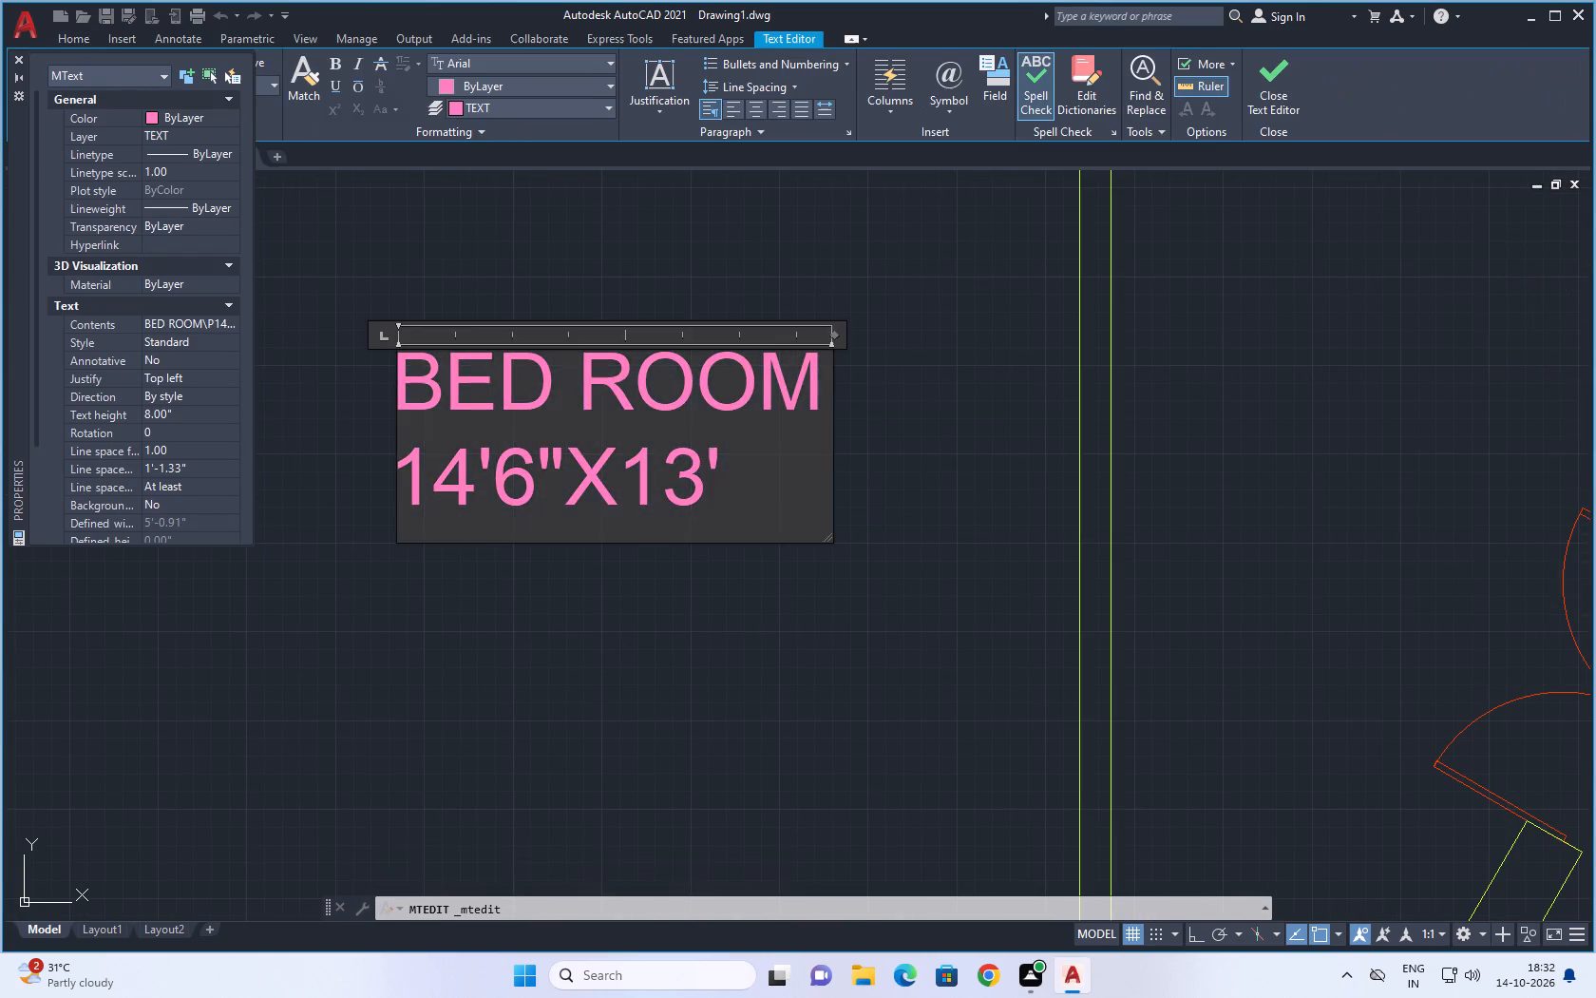
pyautogui.scroll(-2, 703, 538)
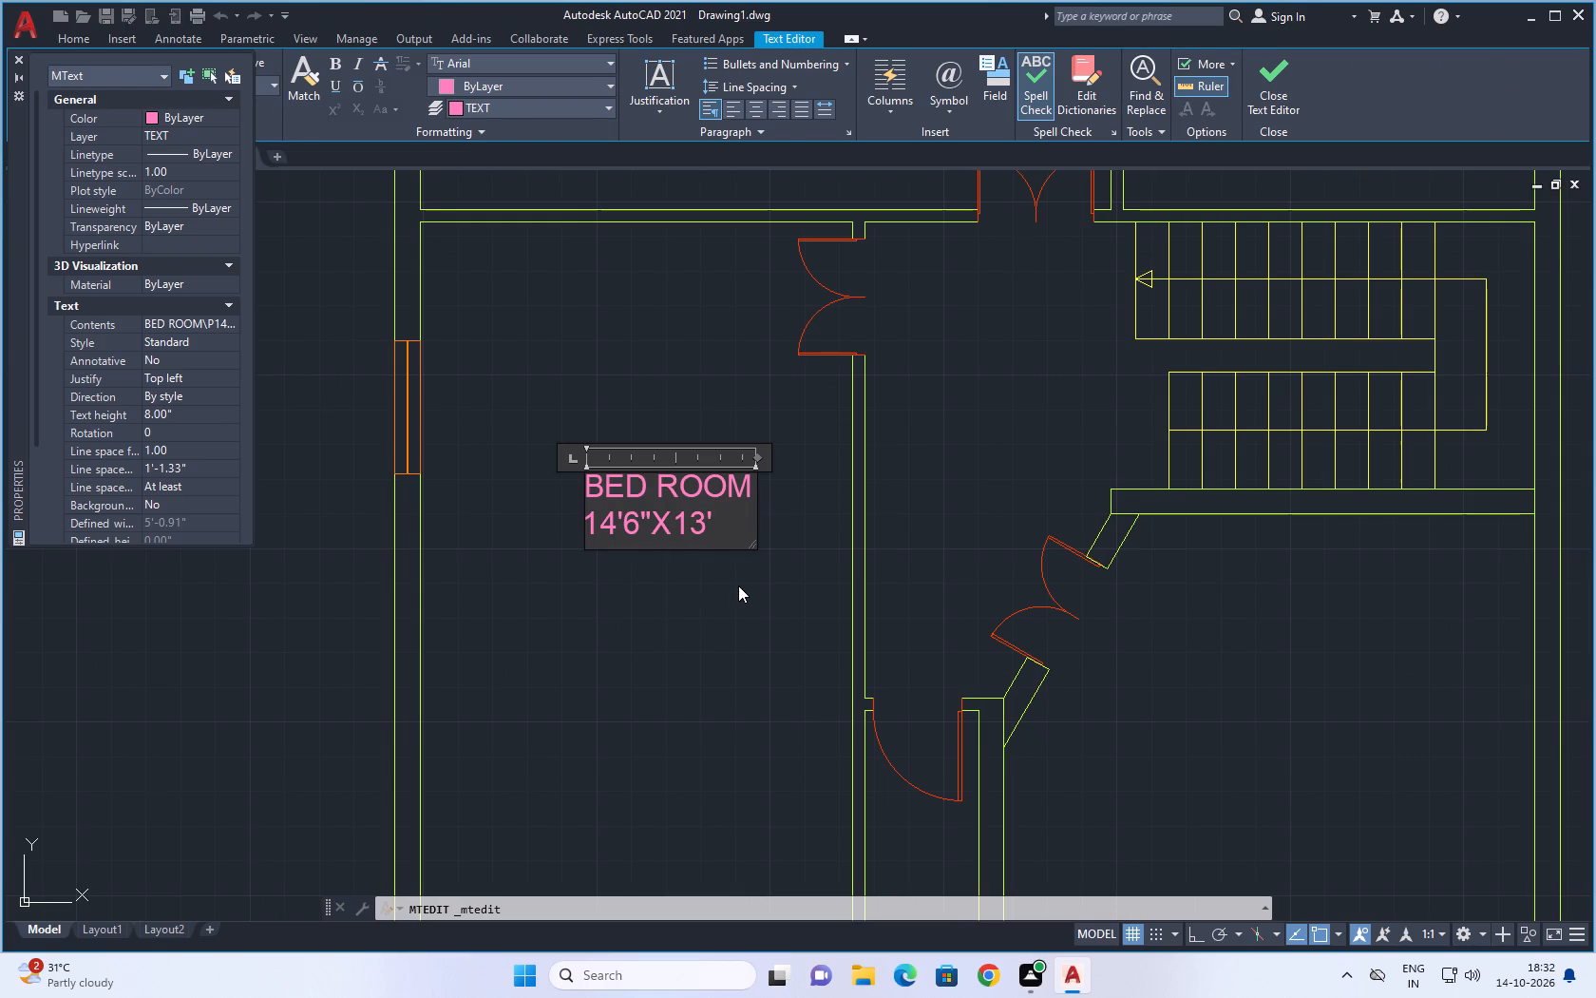
pyautogui.click(745, 536)
pyautogui.press('BackSpace')
pyautogui.press('BackSpace')
pyautogui.press('BackSpace')
pyautogui.press('BackSpace')
pyautogui.press('BackSpace')
pyautogui.press('BackSpace')
pyautogui.press('BackSpace')
pyautogui.press('BackSpace')
pyautogui.press('BackSpace')
pyautogui.press('BackSpace')
pyautogui.press('BackSpace')
pyautogui.press('BackSpace')
pyautogui.press('BackSpace')
pyautogui.press('BackSpace')
pyautogui.press('BackSpace')
pyautogui.press('BackSpace')
pyautogui.press('BackSpace')
pyautogui.press('BackSpace')
pyautogui.press('BackSpace')
pyautogui.press('BackSpace')
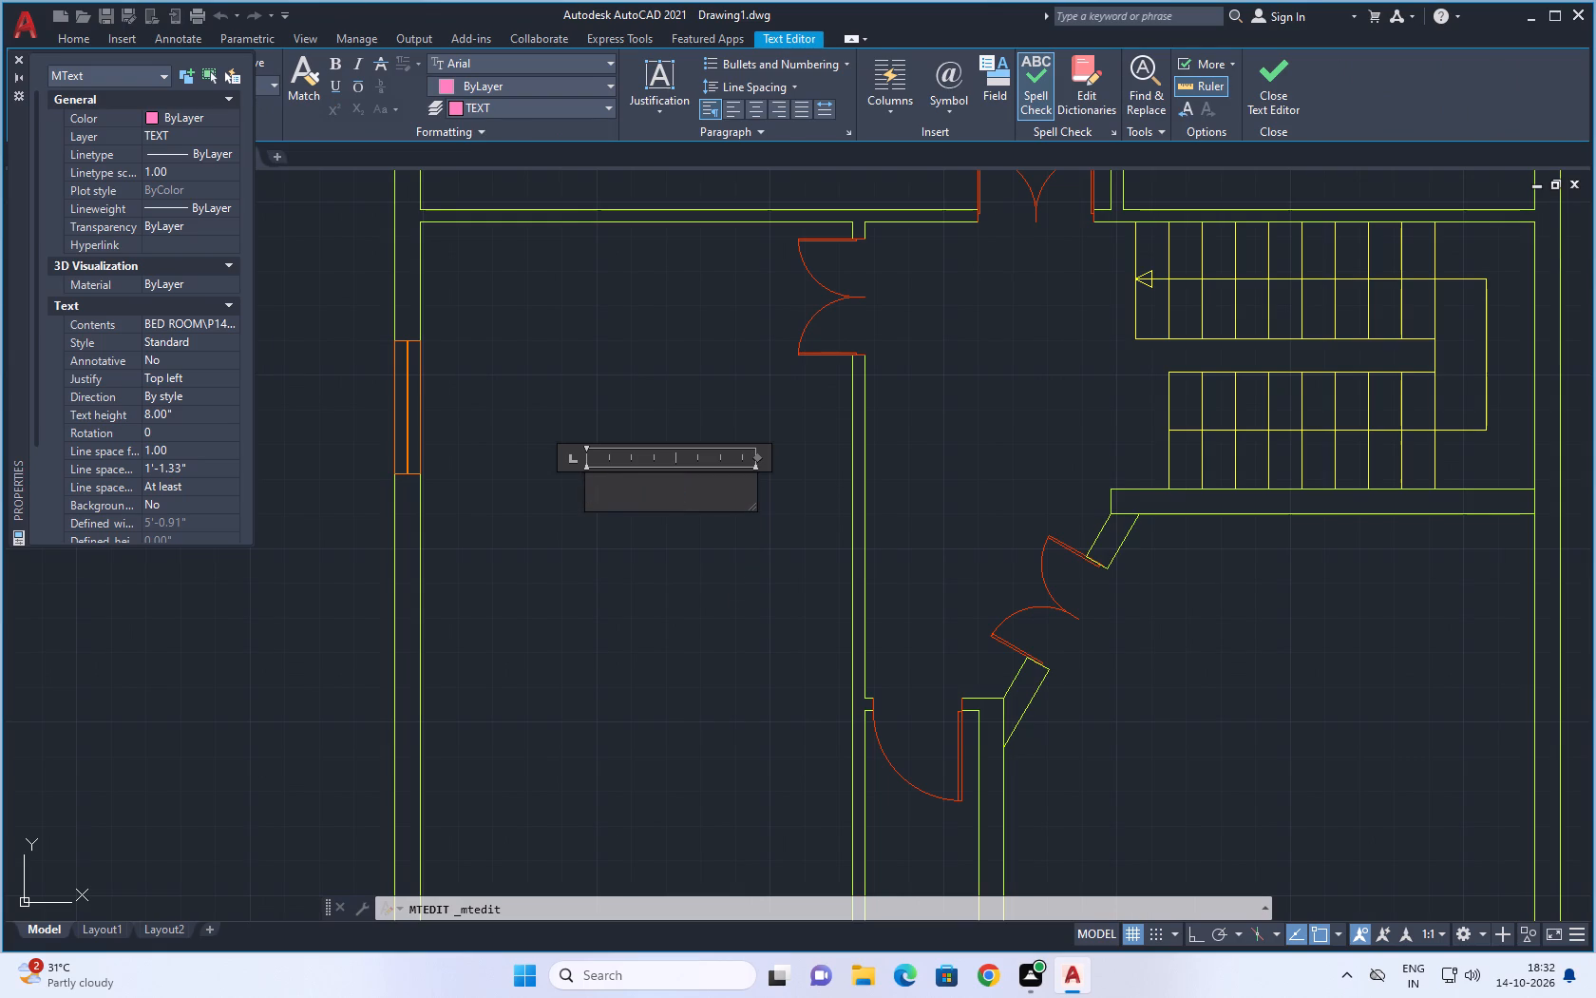
pyautogui.write('DRAWING')
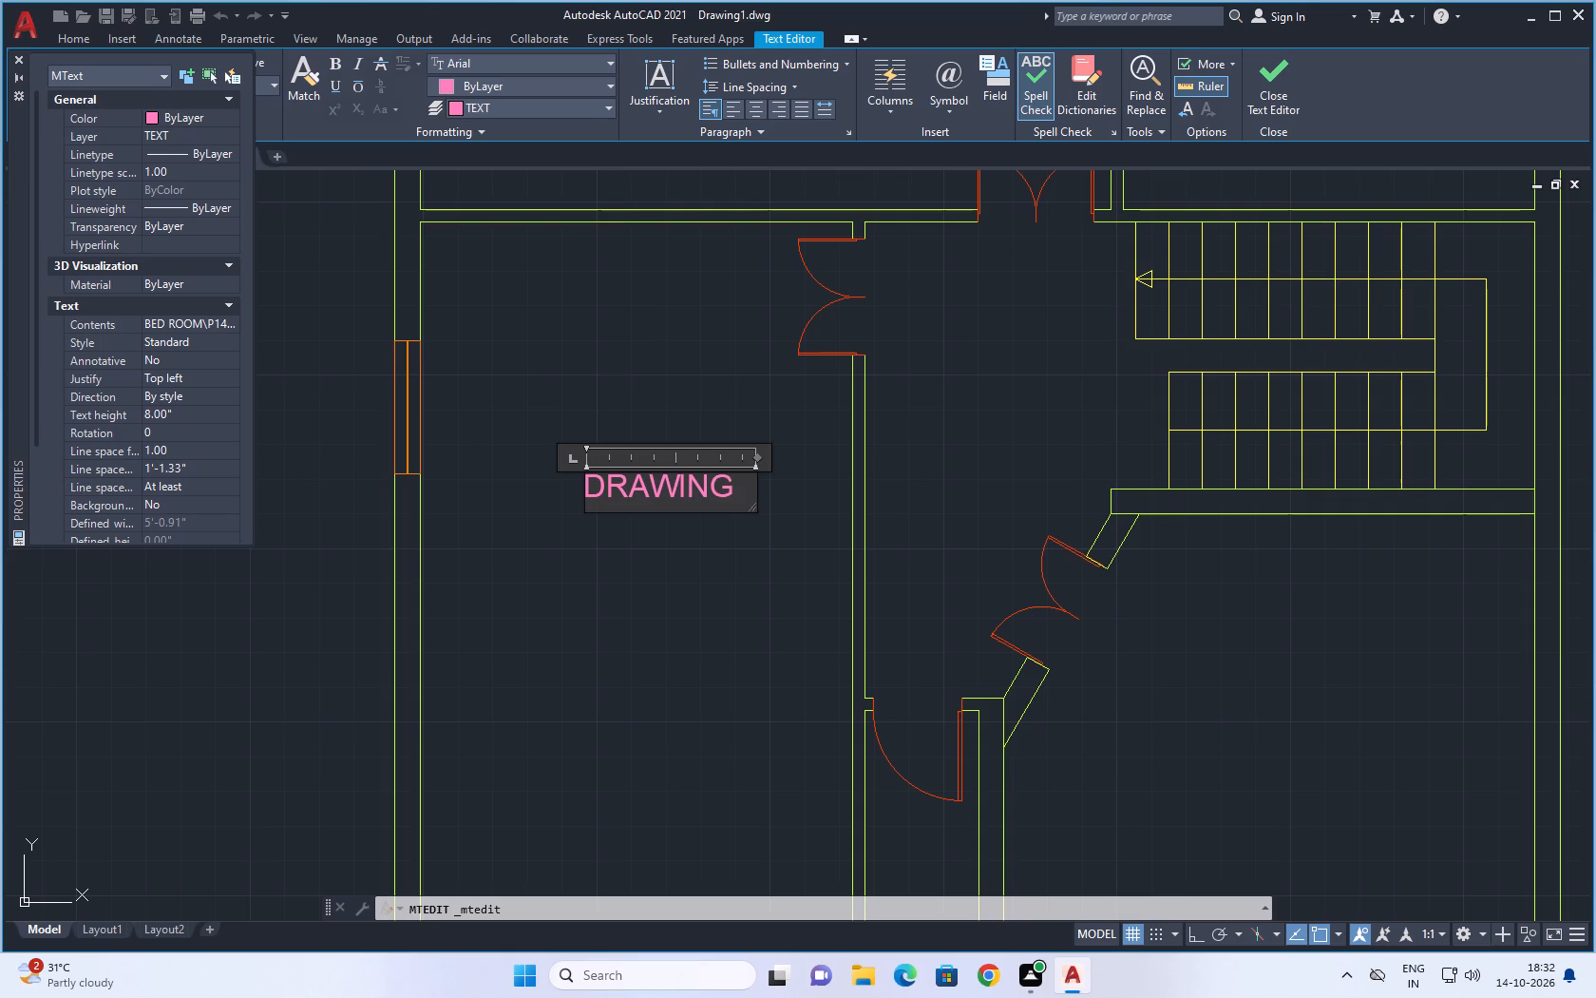
pyautogui.press('Return')
pyautogui.write("13'")
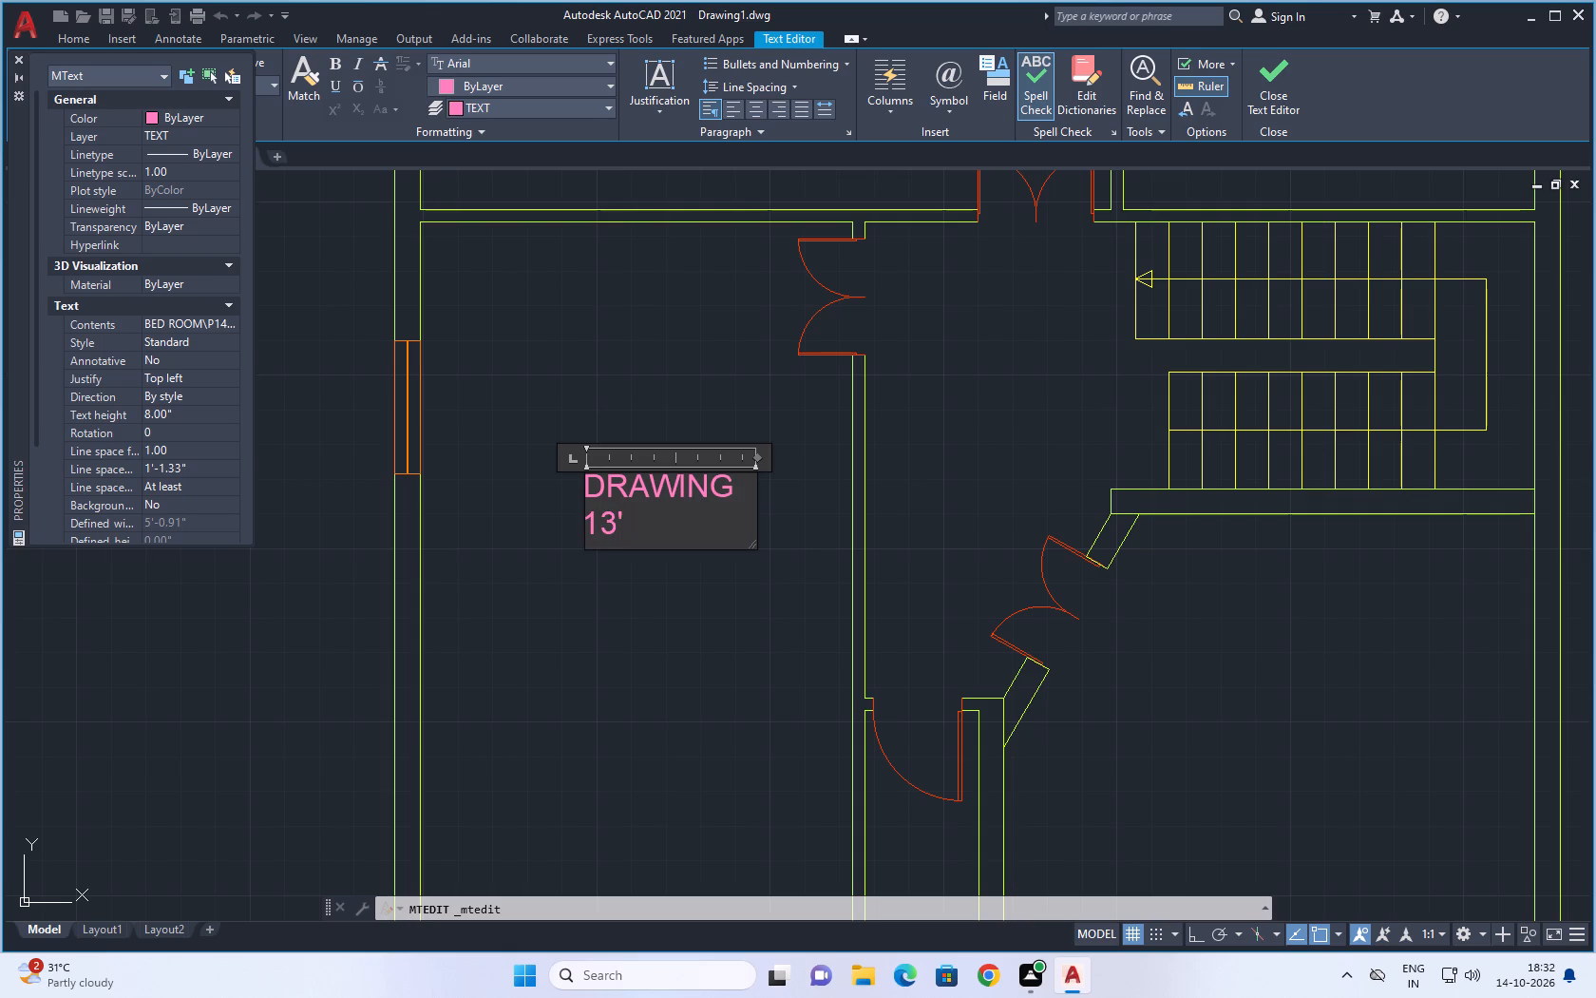
pyautogui.write('X21')
pyautogui.press("'")
pyautogui.scroll(-1, 715, 585)
pyautogui.scroll(-2, 715, 700)
pyautogui.moveTo(698, 716); pyautogui.dragTo(688, 649, button='middle')
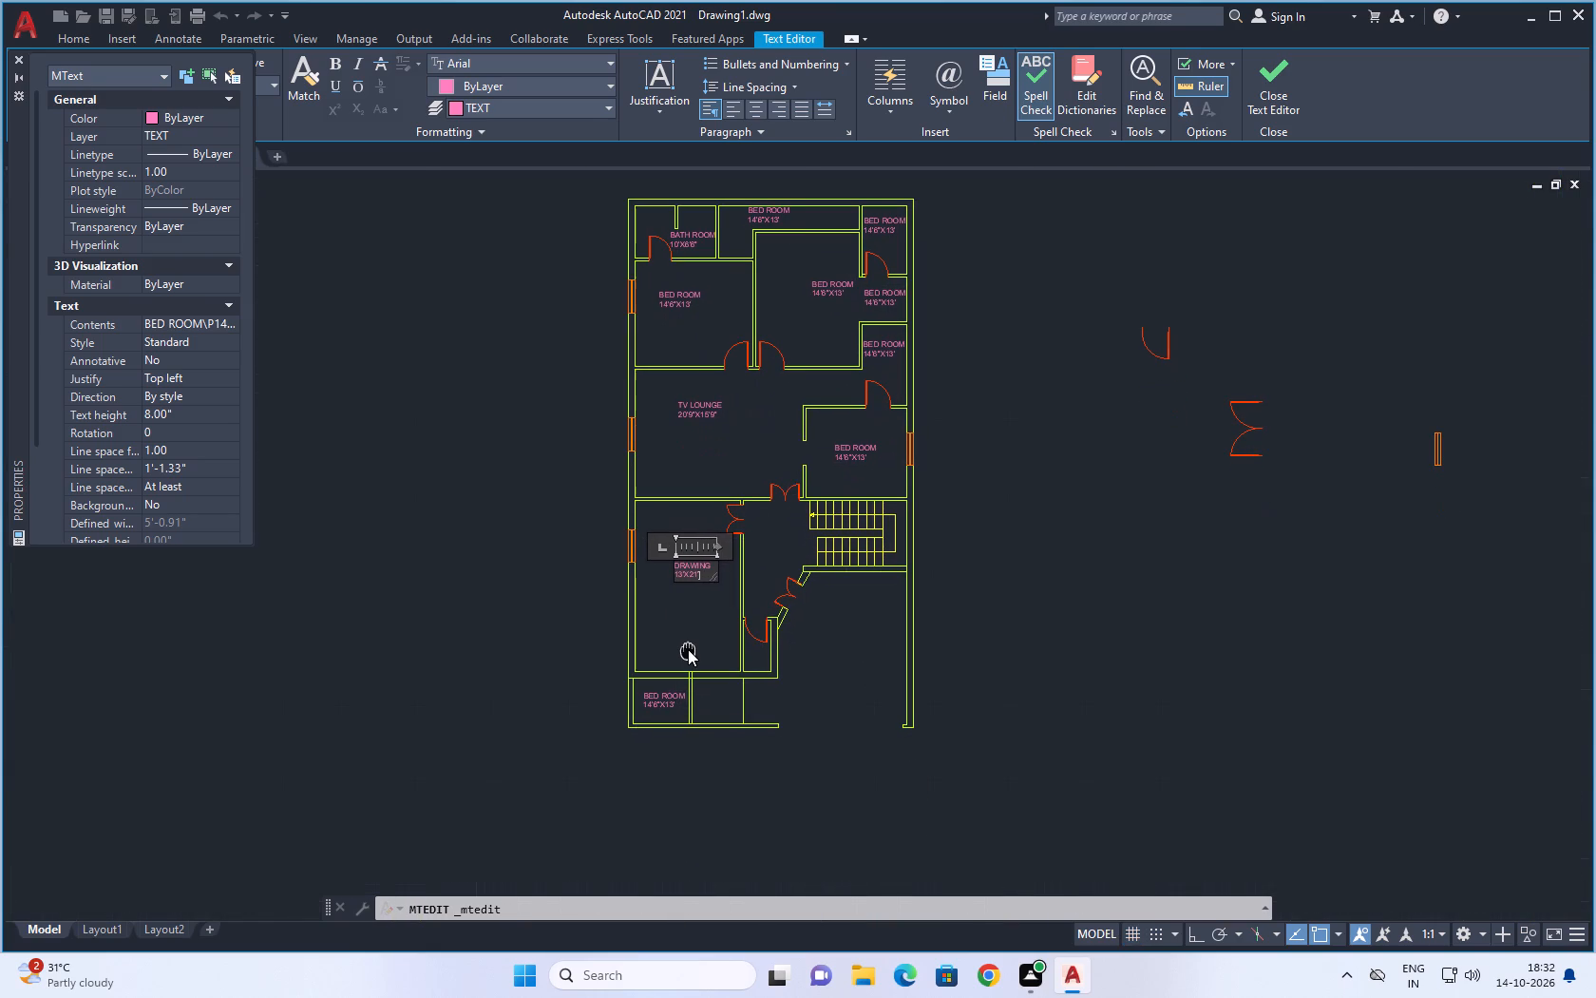
pyautogui.scroll(2, 675, 713)
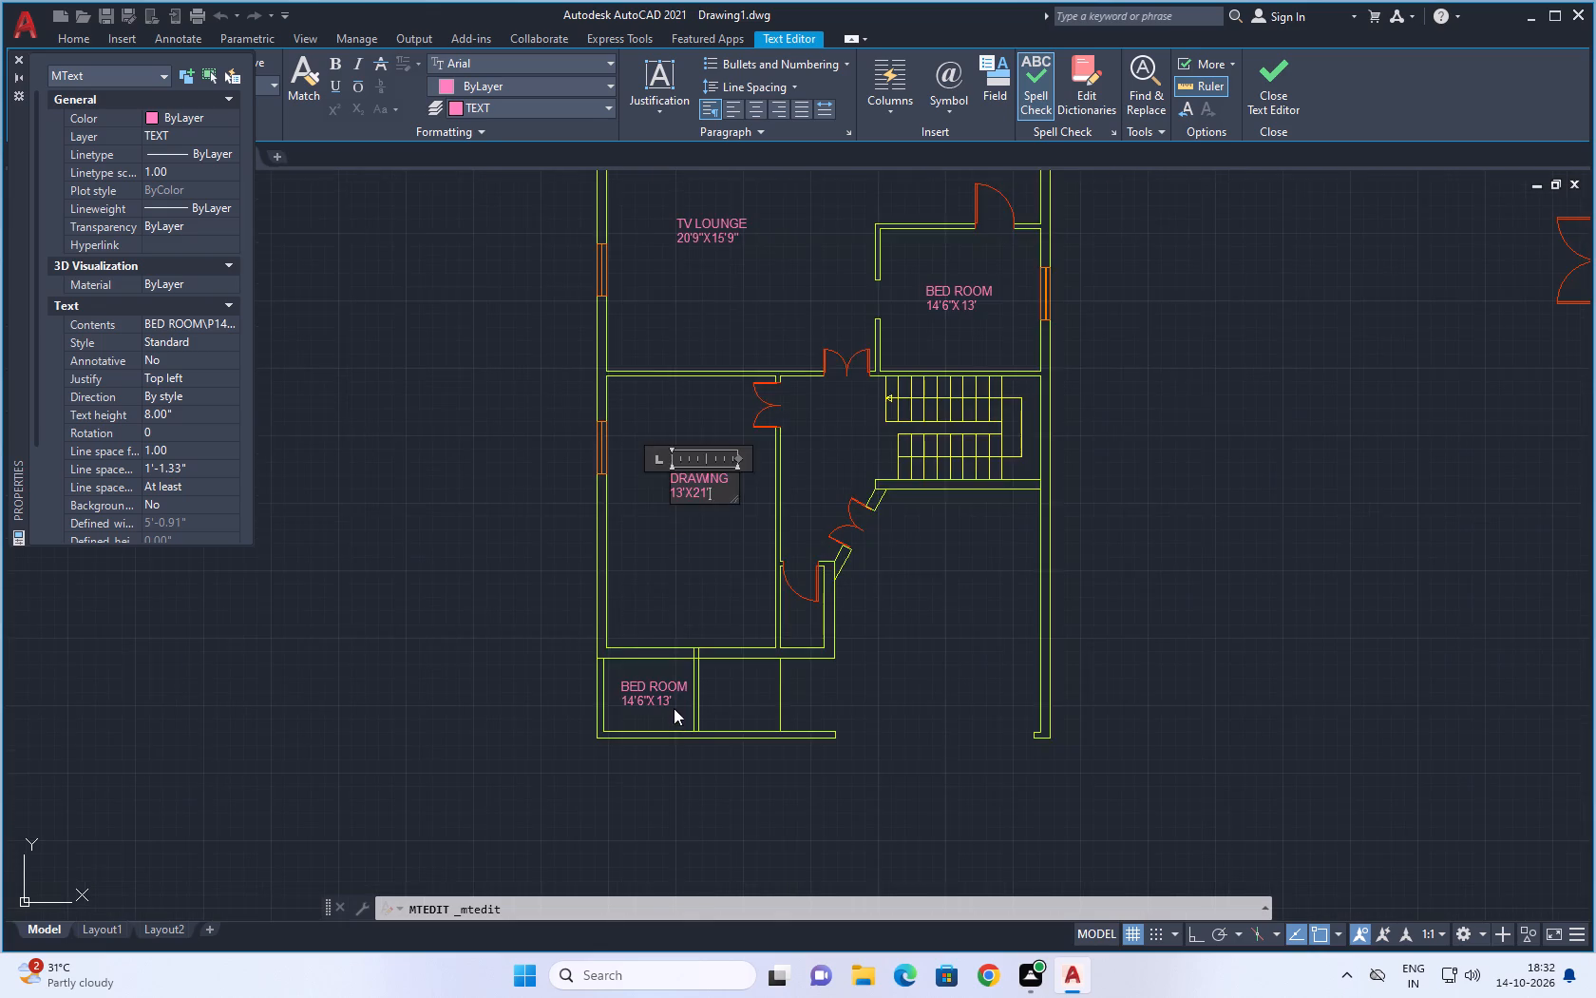
pyautogui.scroll(1, 674, 708)
pyautogui.press('Escape')
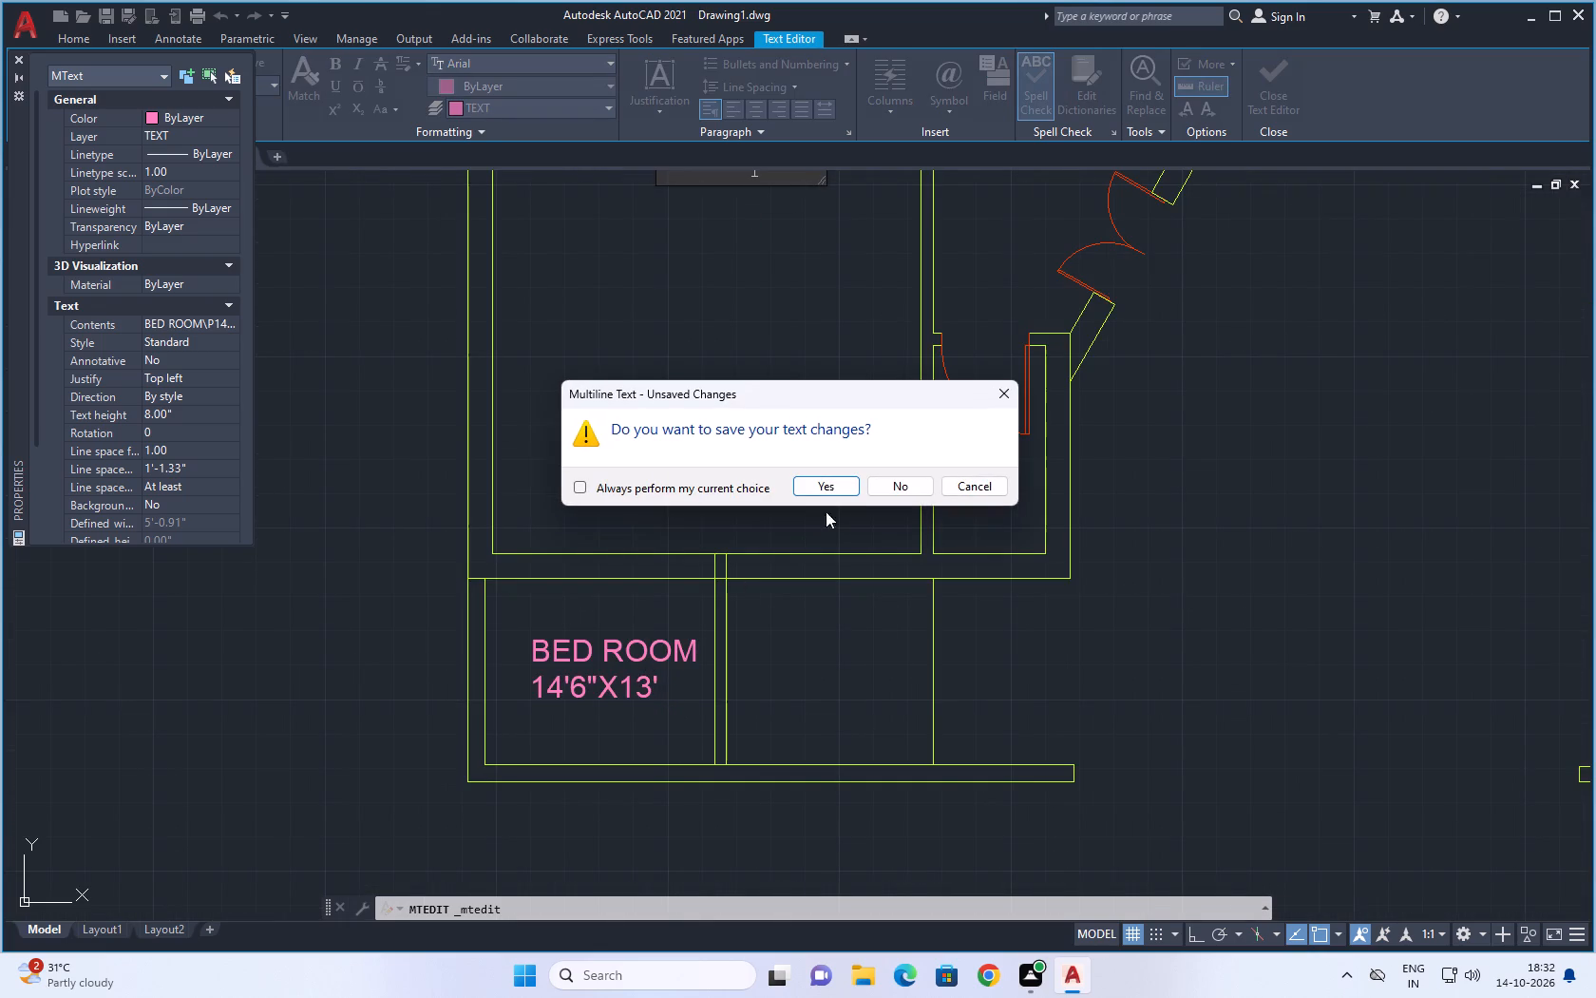
pyautogui.click(1004, 393)
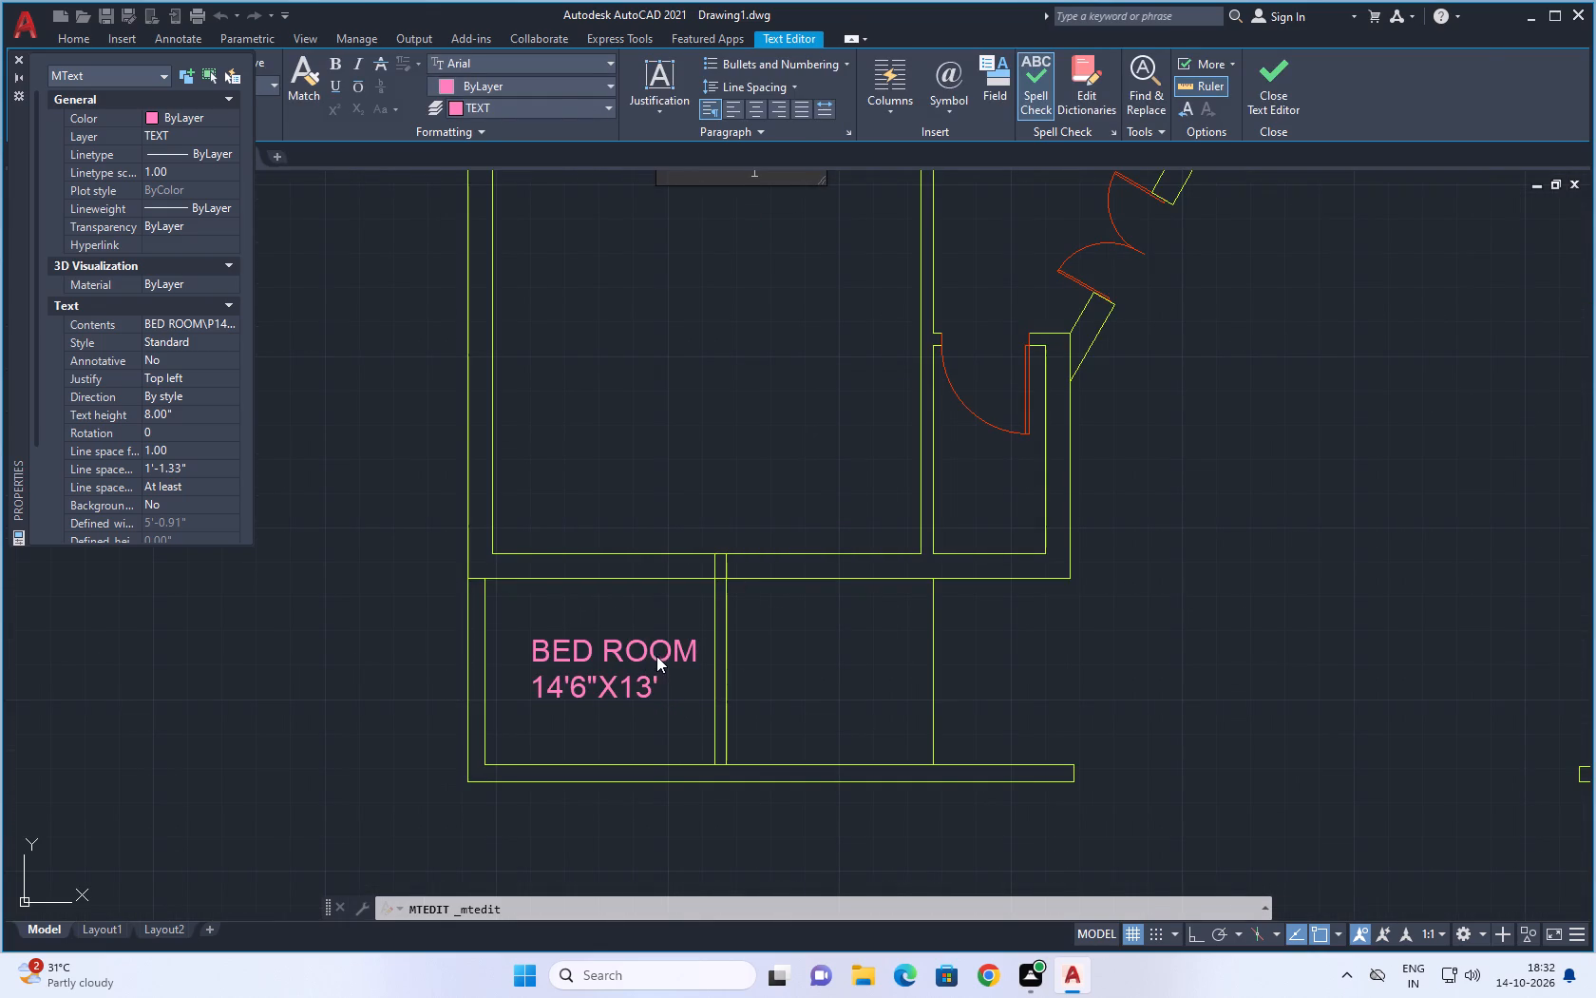
pyautogui.click(656, 650)
# Change the BED ROOM label in the small front-left compartment to SEE BELOW, without dimensions.
pyautogui.doubleClick(658, 653)
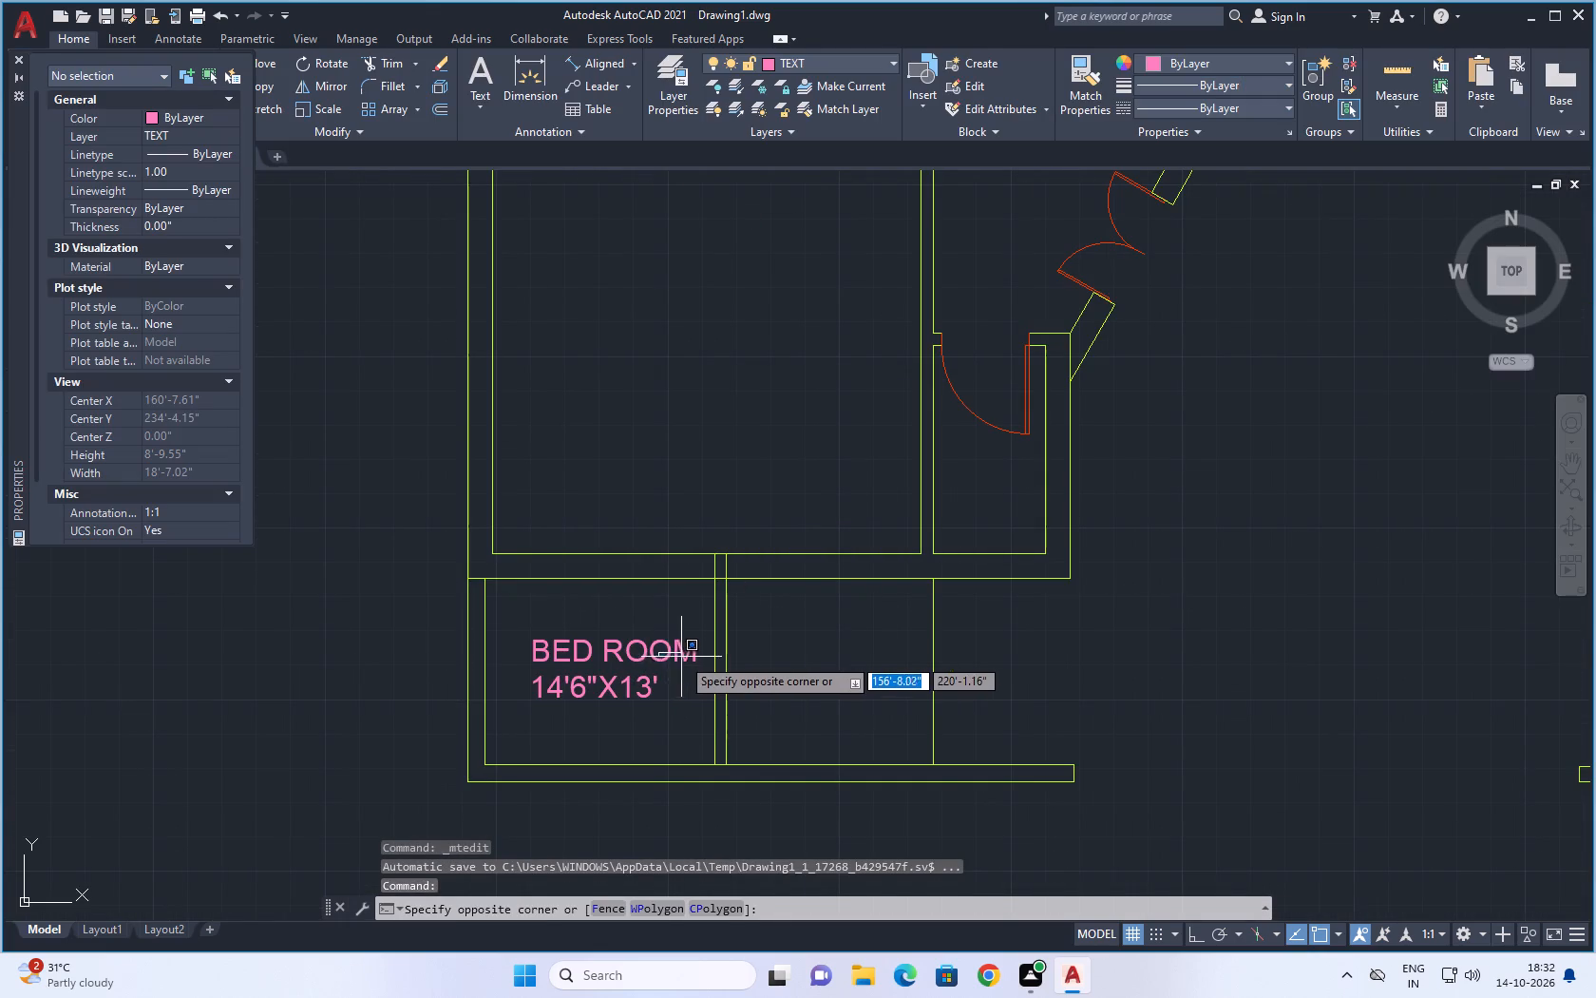
pyautogui.press('Escape')
pyautogui.doubleClick(664, 658)
pyautogui.click(645, 687)
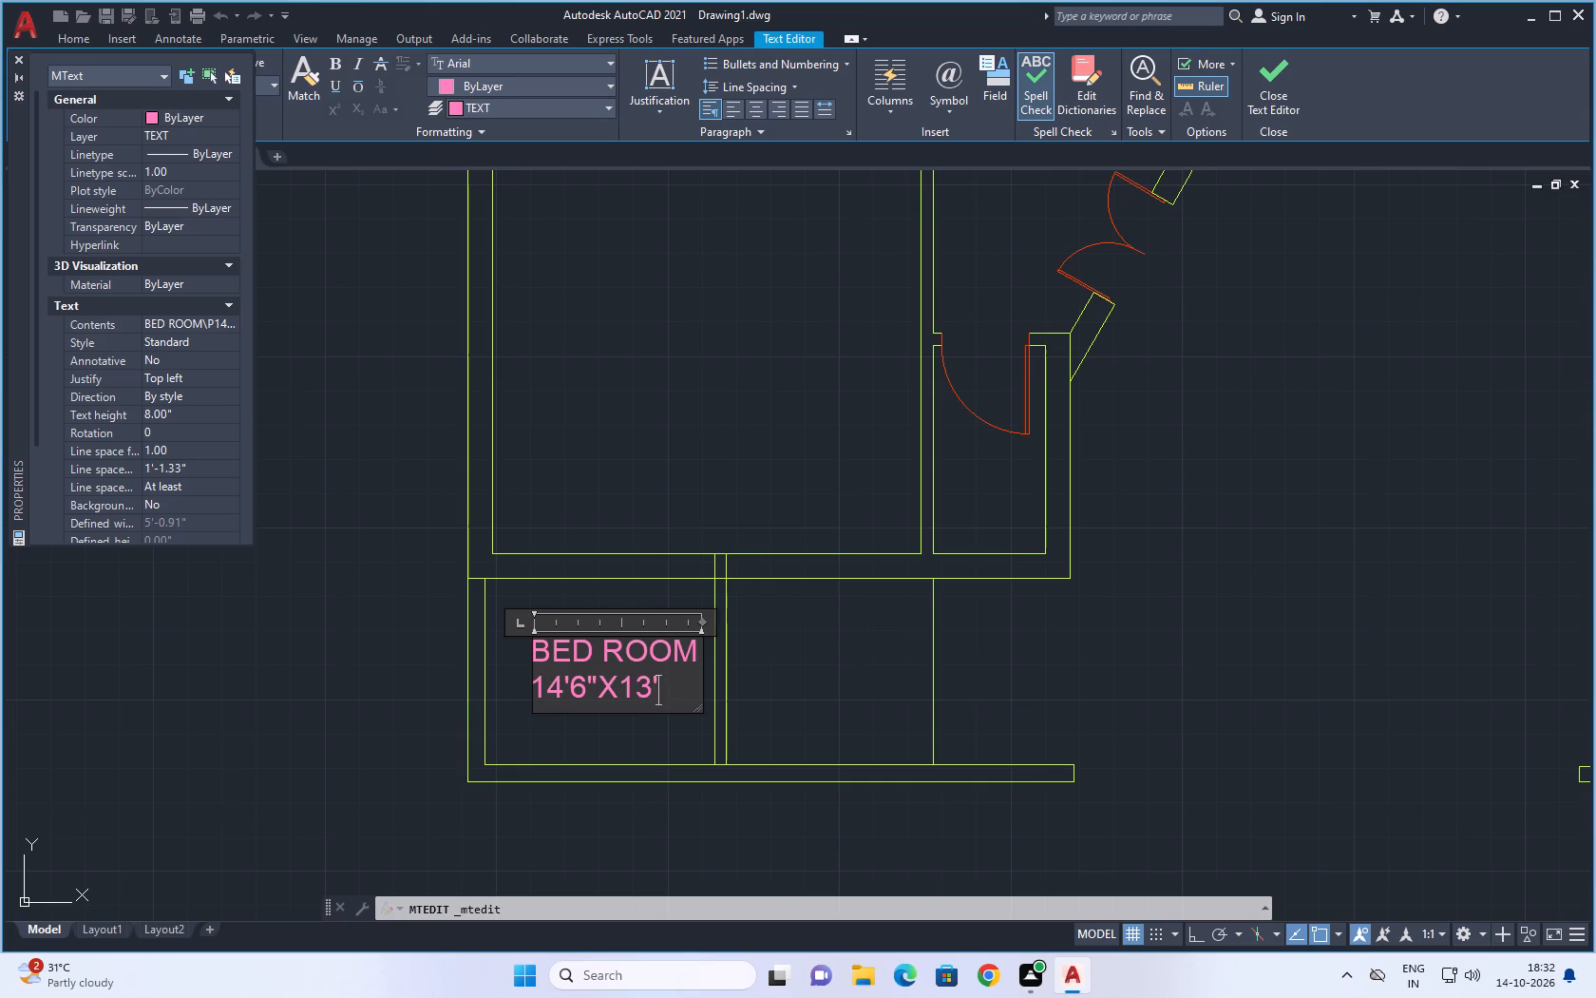
pyautogui.click(669, 687)
pyautogui.press('BackSpace')
pyautogui.press('BackSpace')
pyautogui.press('BackSpace')
pyautogui.press('BackSpace')
pyautogui.press('BackSpace')
pyautogui.press('BackSpace')
pyautogui.press('BackSpace')
pyautogui.press('BackSpace')
pyautogui.press('BackSpace')
pyautogui.press('BackSpace')
pyautogui.press('BackSpace')
pyautogui.press('BackSpace')
pyautogui.press('BackSpace')
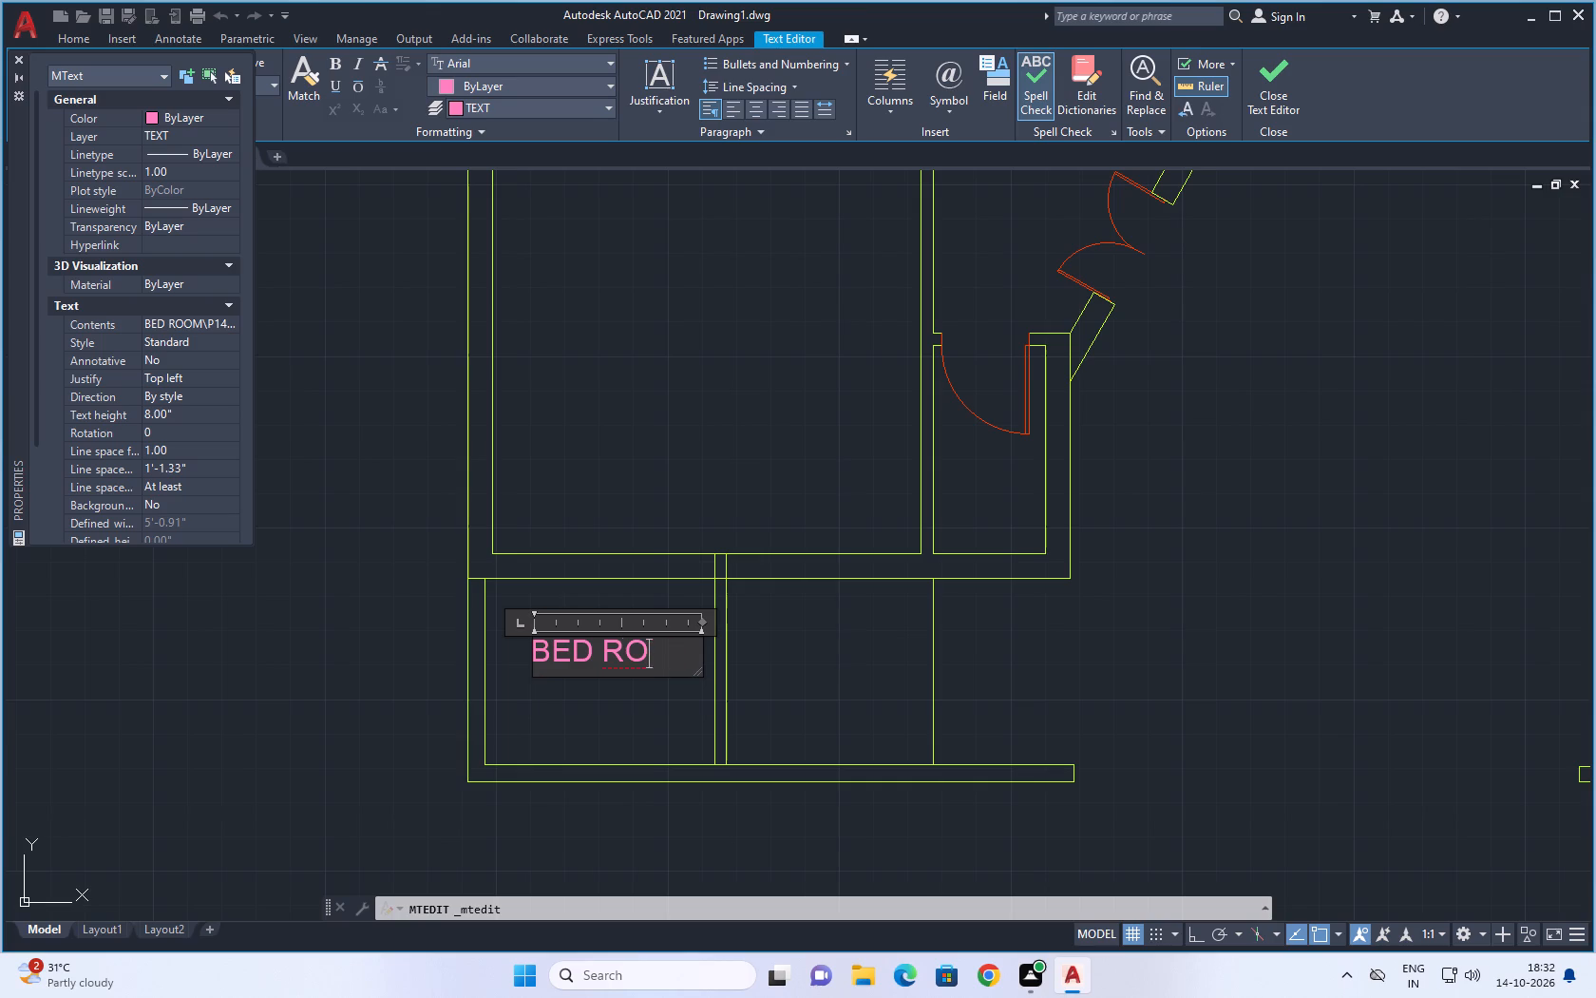
pyautogui.press('BackSpace')
pyautogui.press('BackSpace')
pyautogui.press('BackSpace')
pyautogui.press('BackSpace')
pyautogui.press('BackSpace')
pyautogui.press('BackSpace')
pyautogui.press('BackSpace')
pyautogui.press('BackSpace')
pyautogui.press('BackSpace')
pyautogui.write('SEE')
pyautogui.press('space')
pyautogui.write('BELOW')
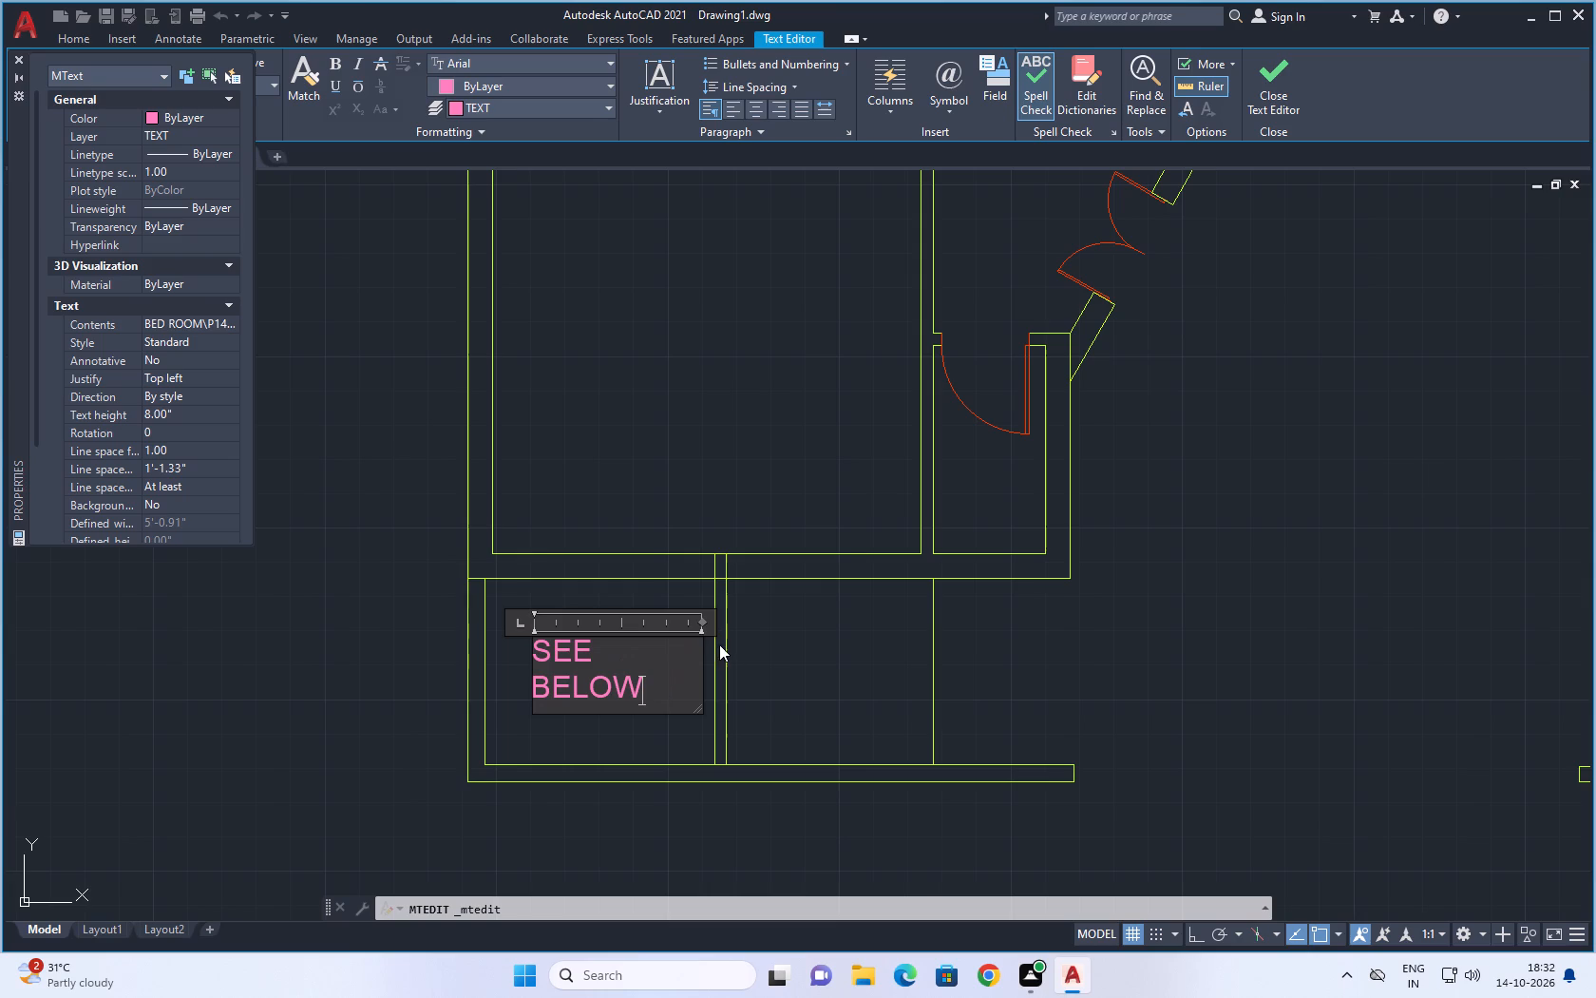
pyautogui.click(816, 674)
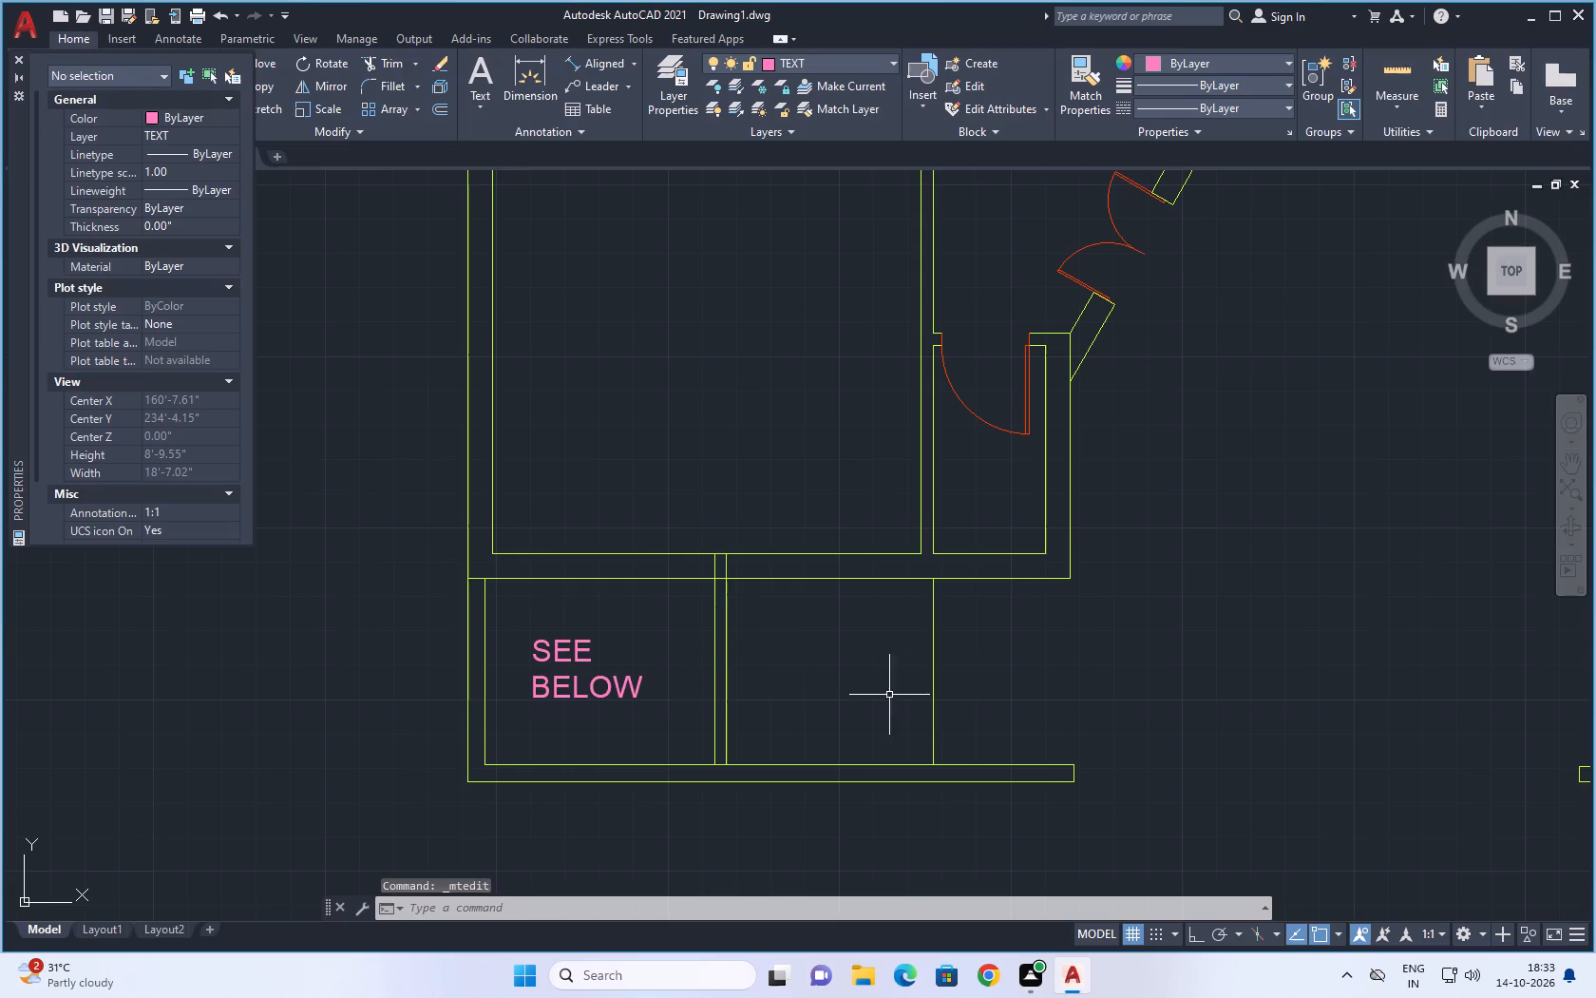
# Copy the SEE BELOW label into the adjoining compartment on its right along the front wall.
pyautogui.moveTo(1111, 672); pyautogui.dragTo(1036, 643, button='middle')
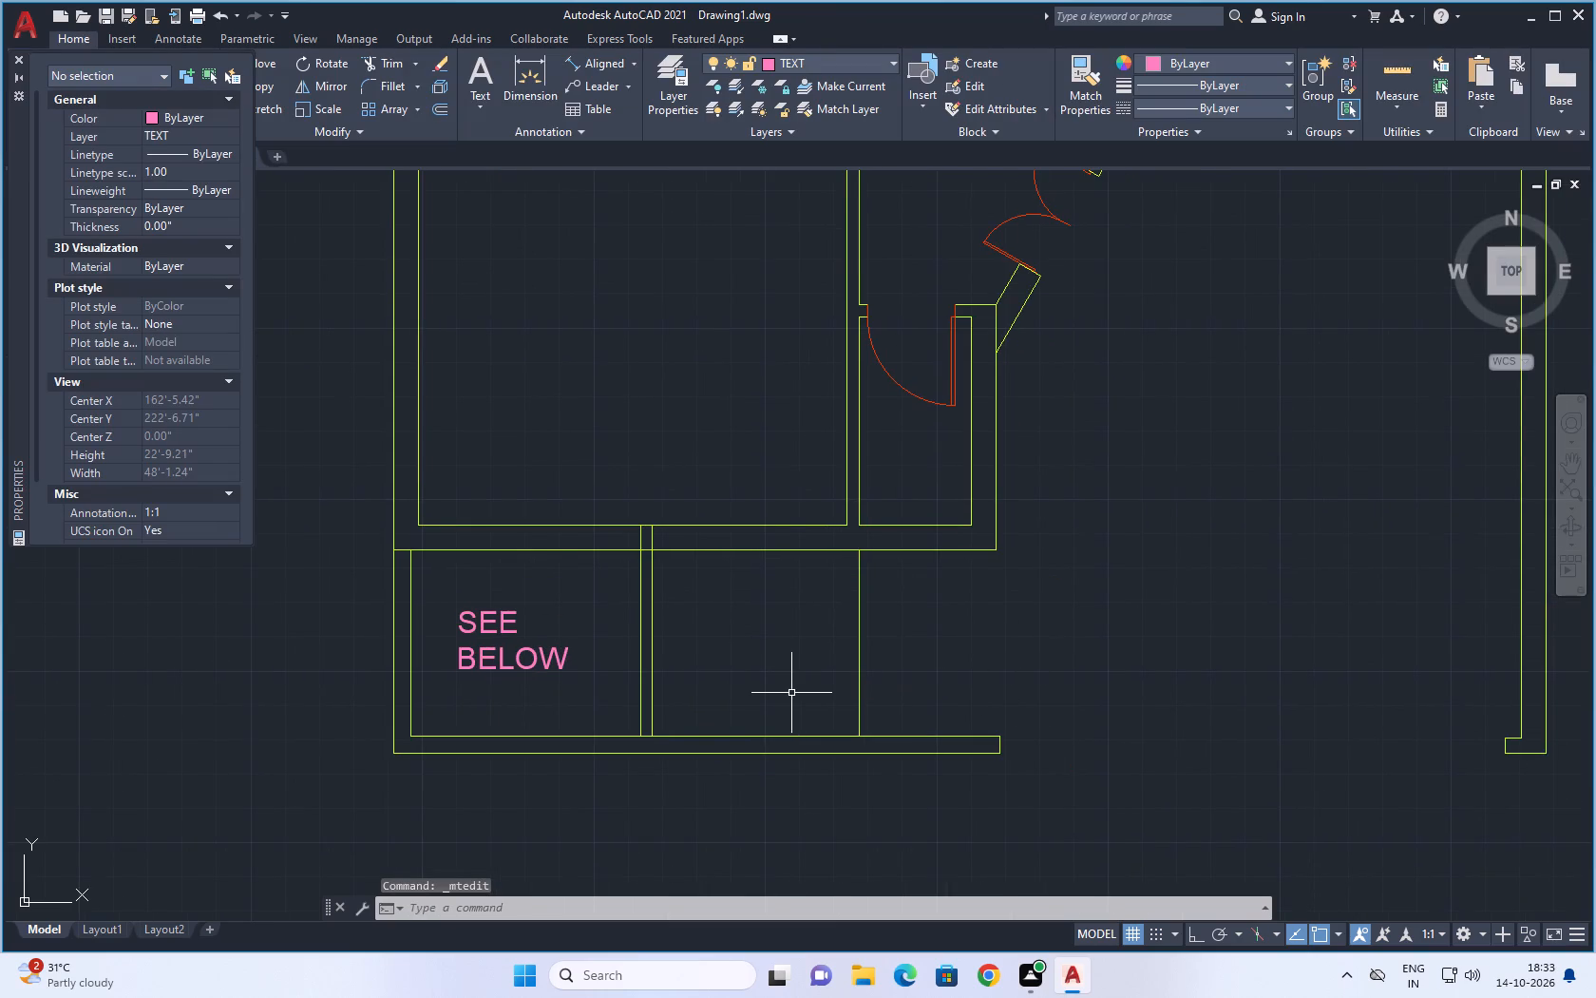
pyautogui.scroll(1, 771, 699)
pyautogui.click(293, 586)
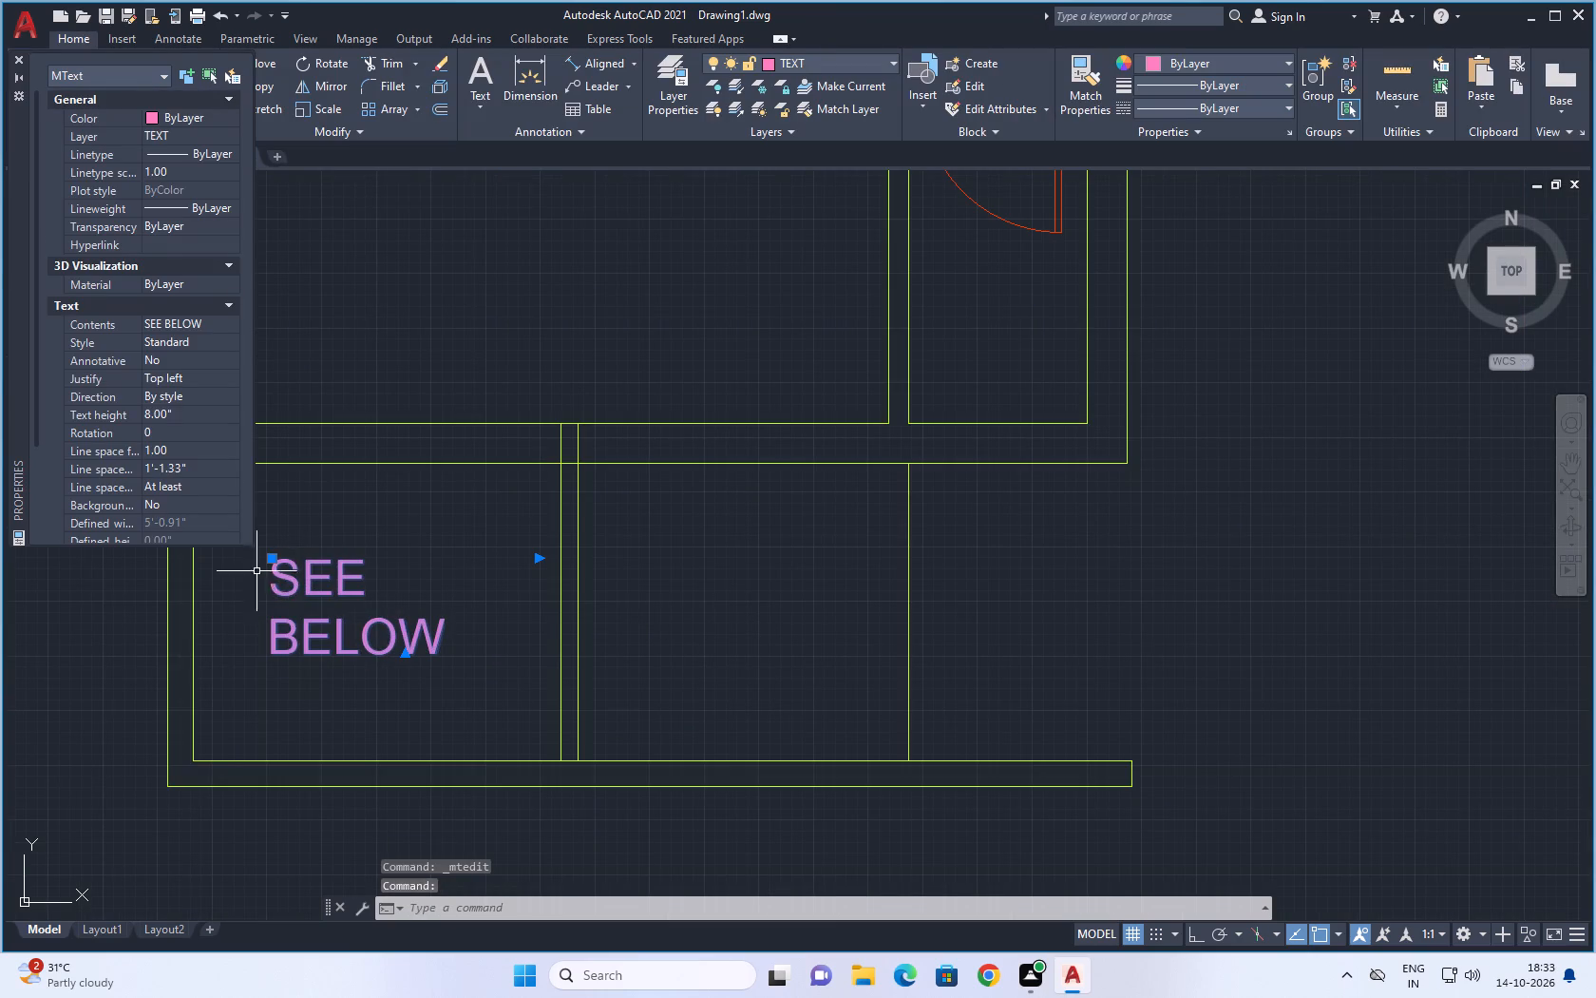
pyautogui.press('c')
pyautogui.press('o')
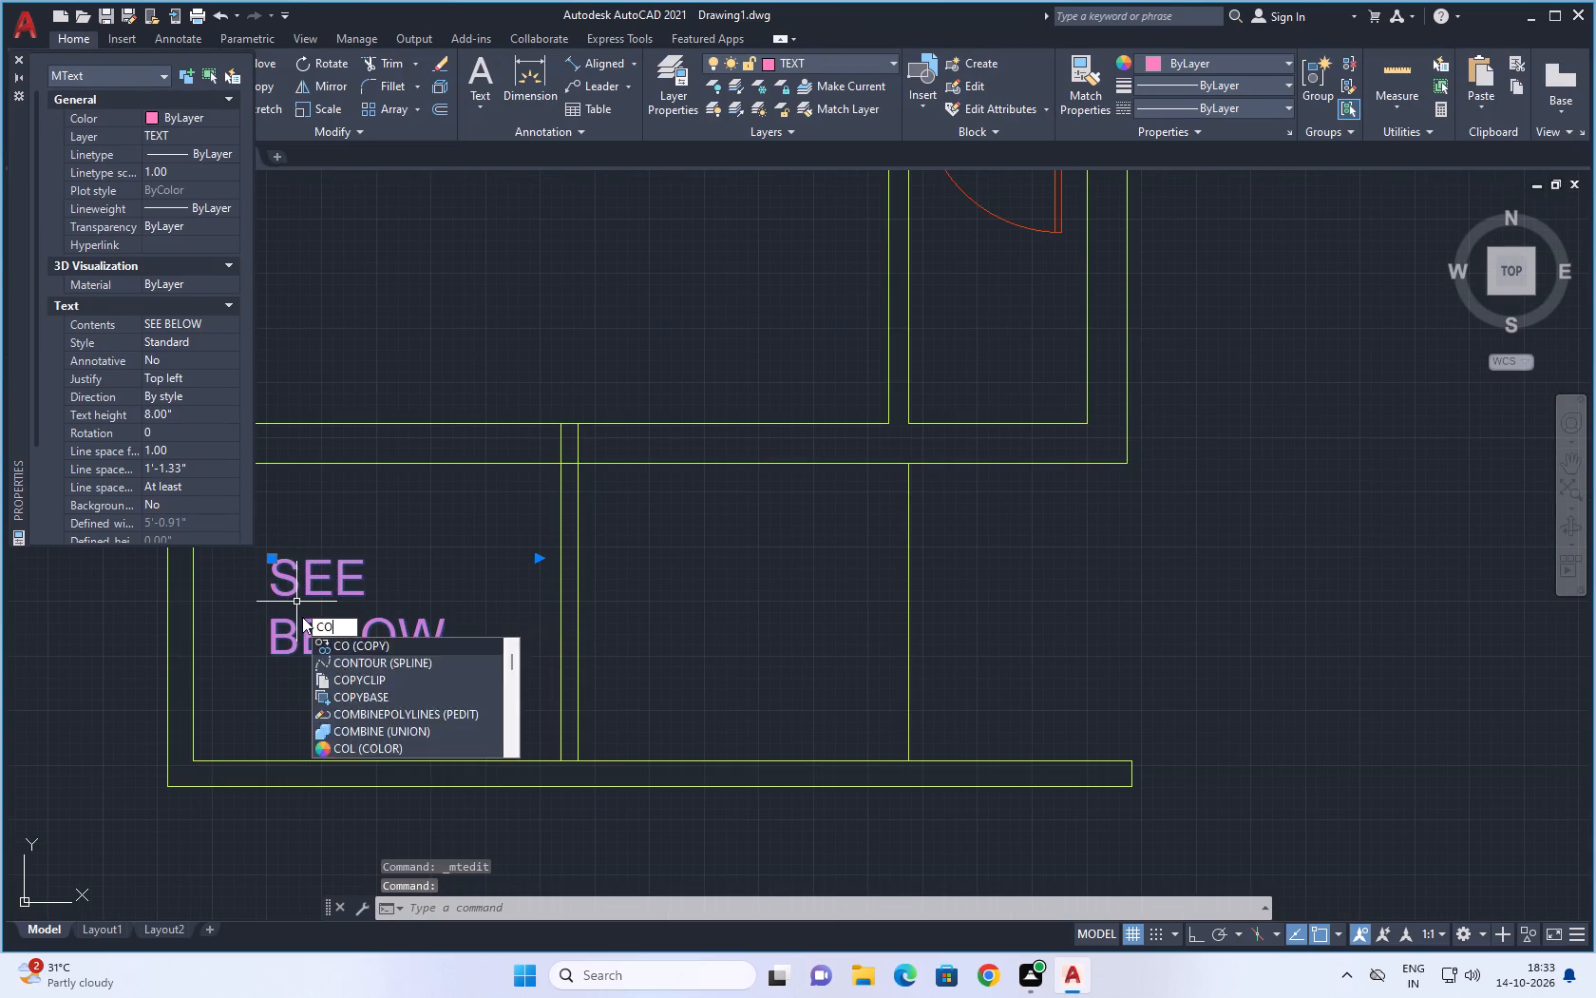
pyautogui.press('space')
pyautogui.click(283, 565)
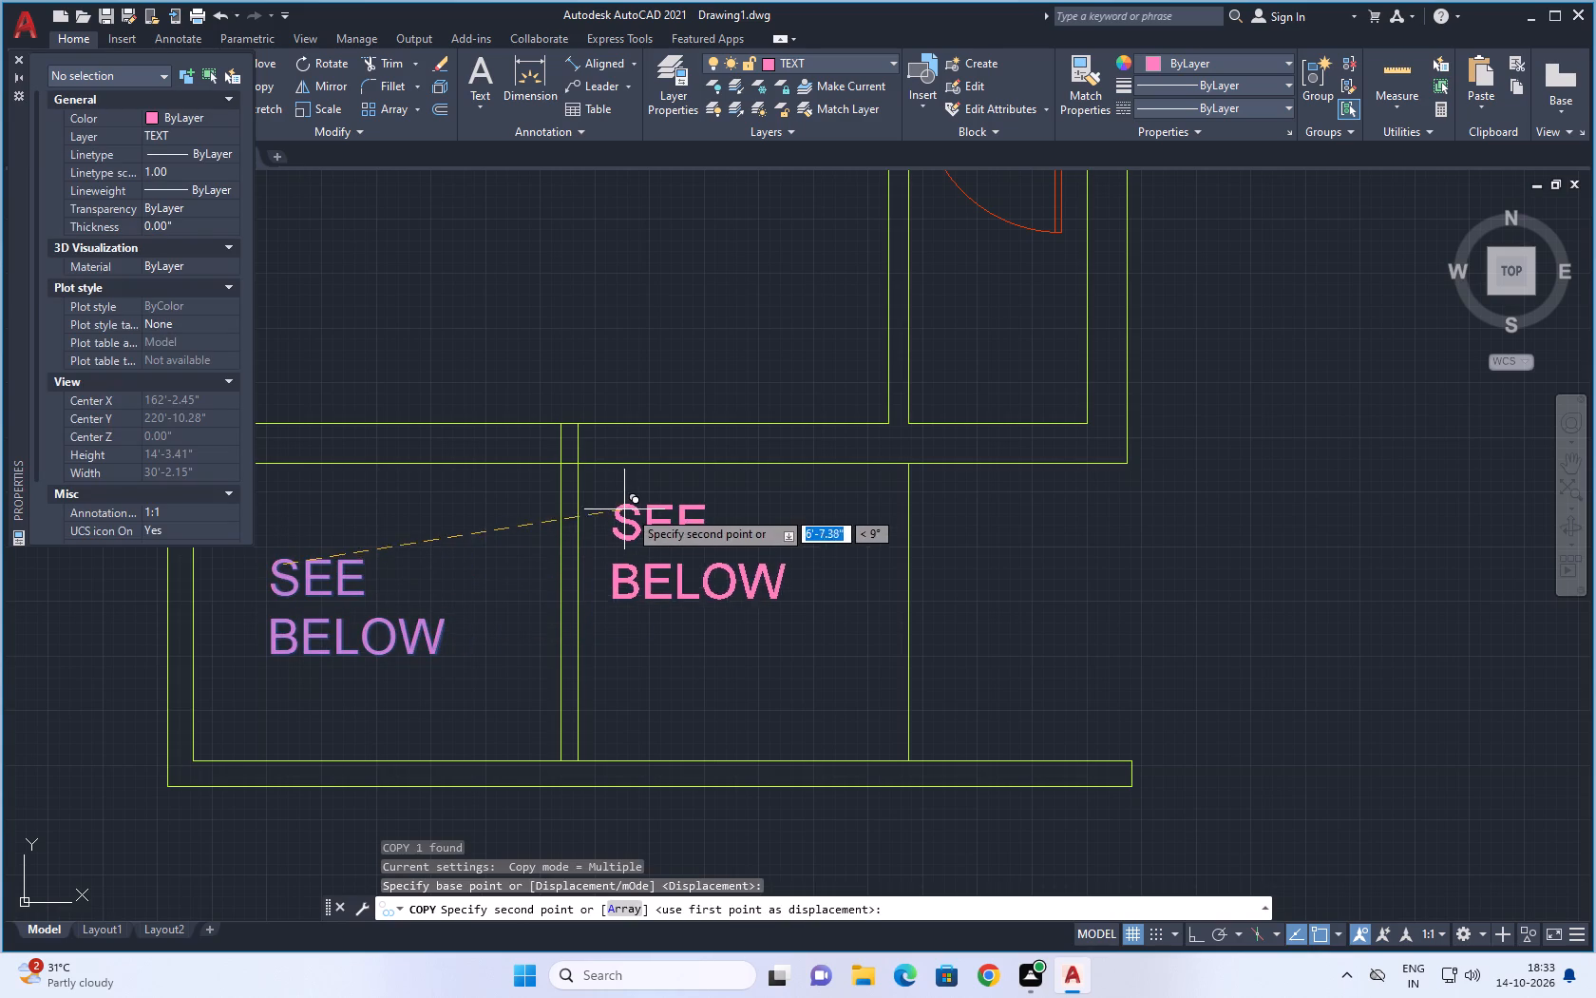
pyautogui.click(653, 509)
pyautogui.press('Escape')
pyautogui.press('Escape')
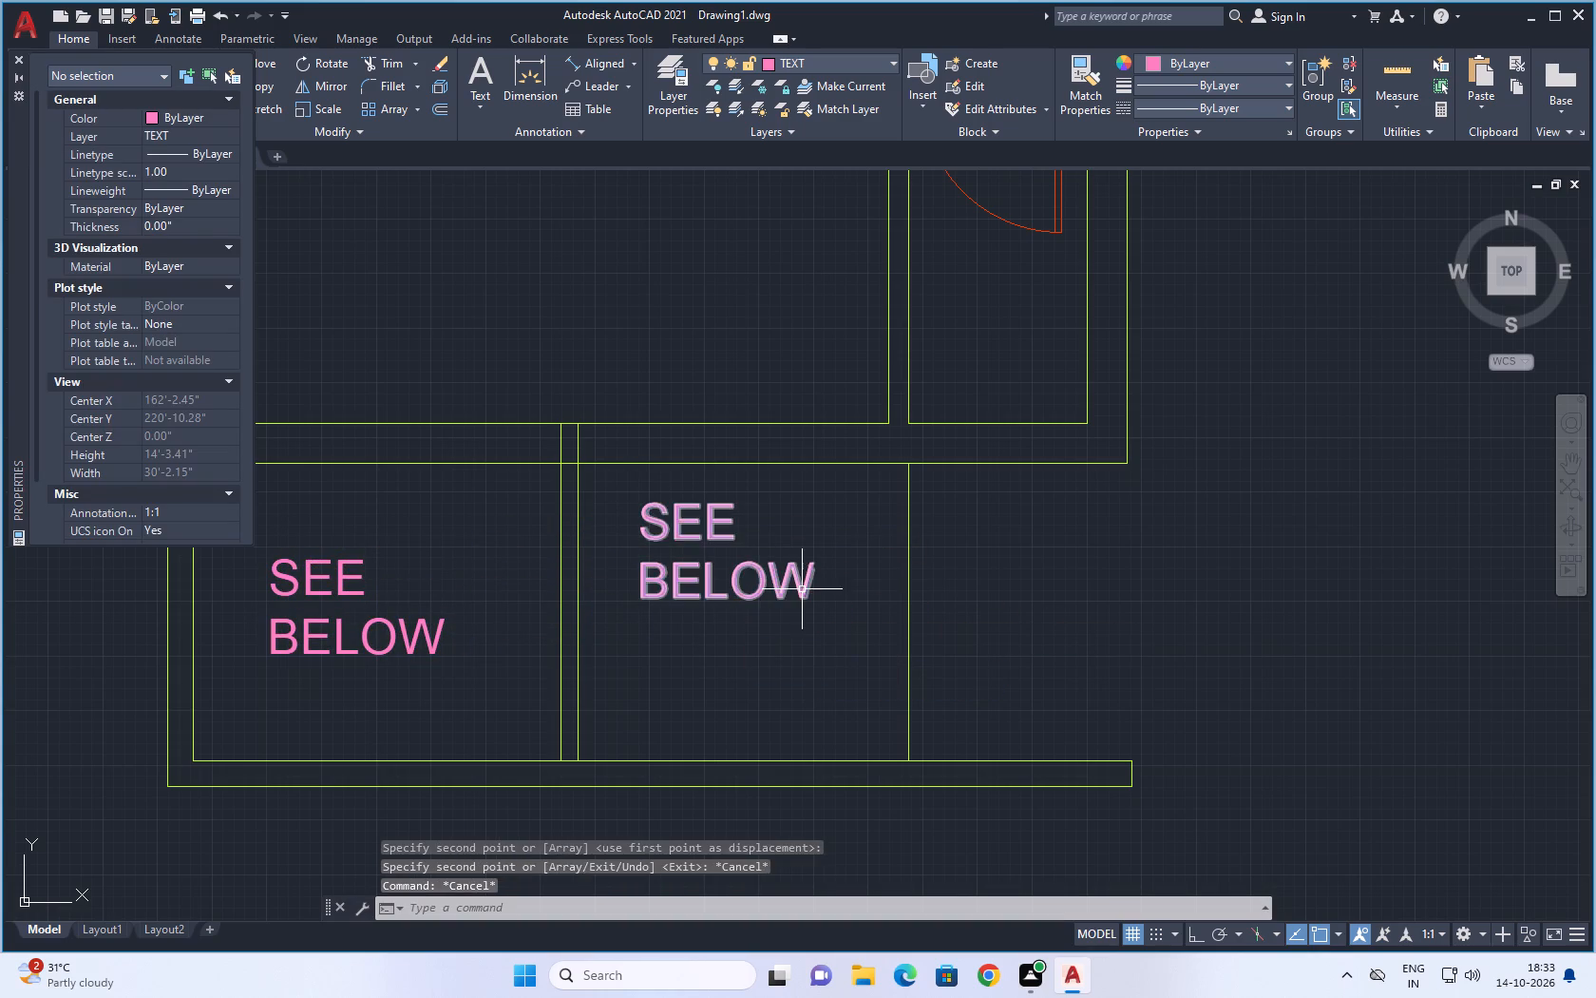
# Change the copied SEE BELOW label in the second front compartment to LAWN over 5'X3'.
pyautogui.doubleClick(802, 589)
pyautogui.press('BackSpace')
pyautogui.press('BackSpace')
pyautogui.press('BackSpace')
pyautogui.press('BackSpace')
pyautogui.press('BackSpace')
pyautogui.press('BackSpace')
pyautogui.press('BackSpace')
pyautogui.press('BackSpace')
pyautogui.press('BackSpace')
pyautogui.press('BackSpace')
pyautogui.press('BackSpace')
pyautogui.press('BackSpace')
pyautogui.press('BackSpace')
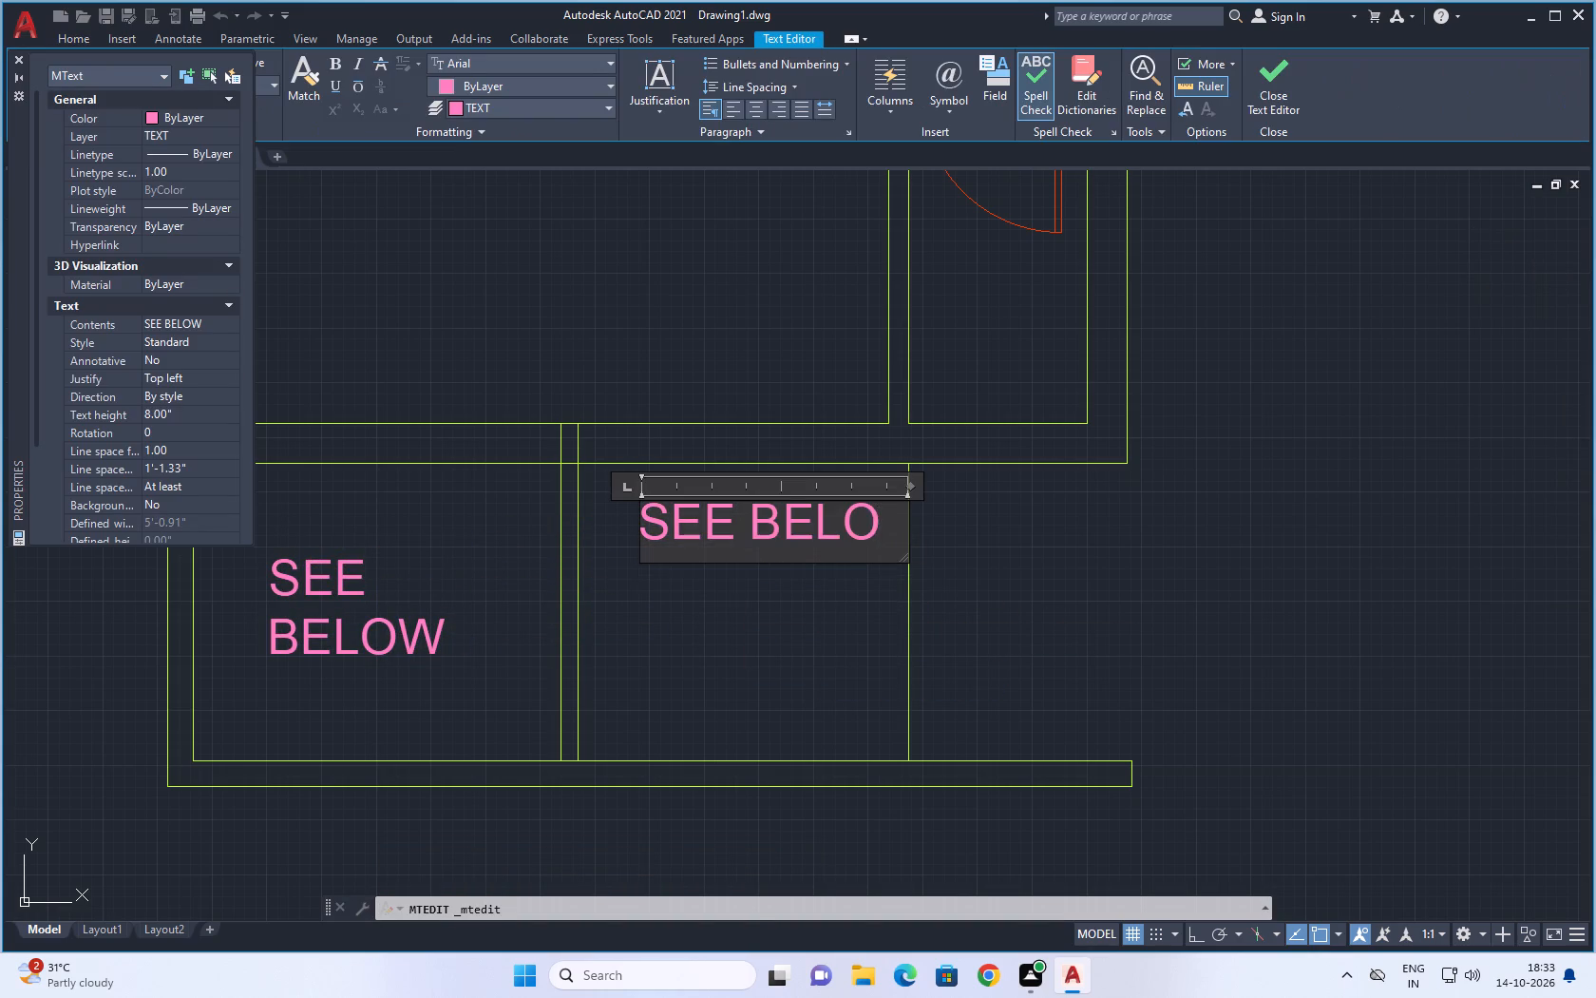
pyautogui.write('LAWN')
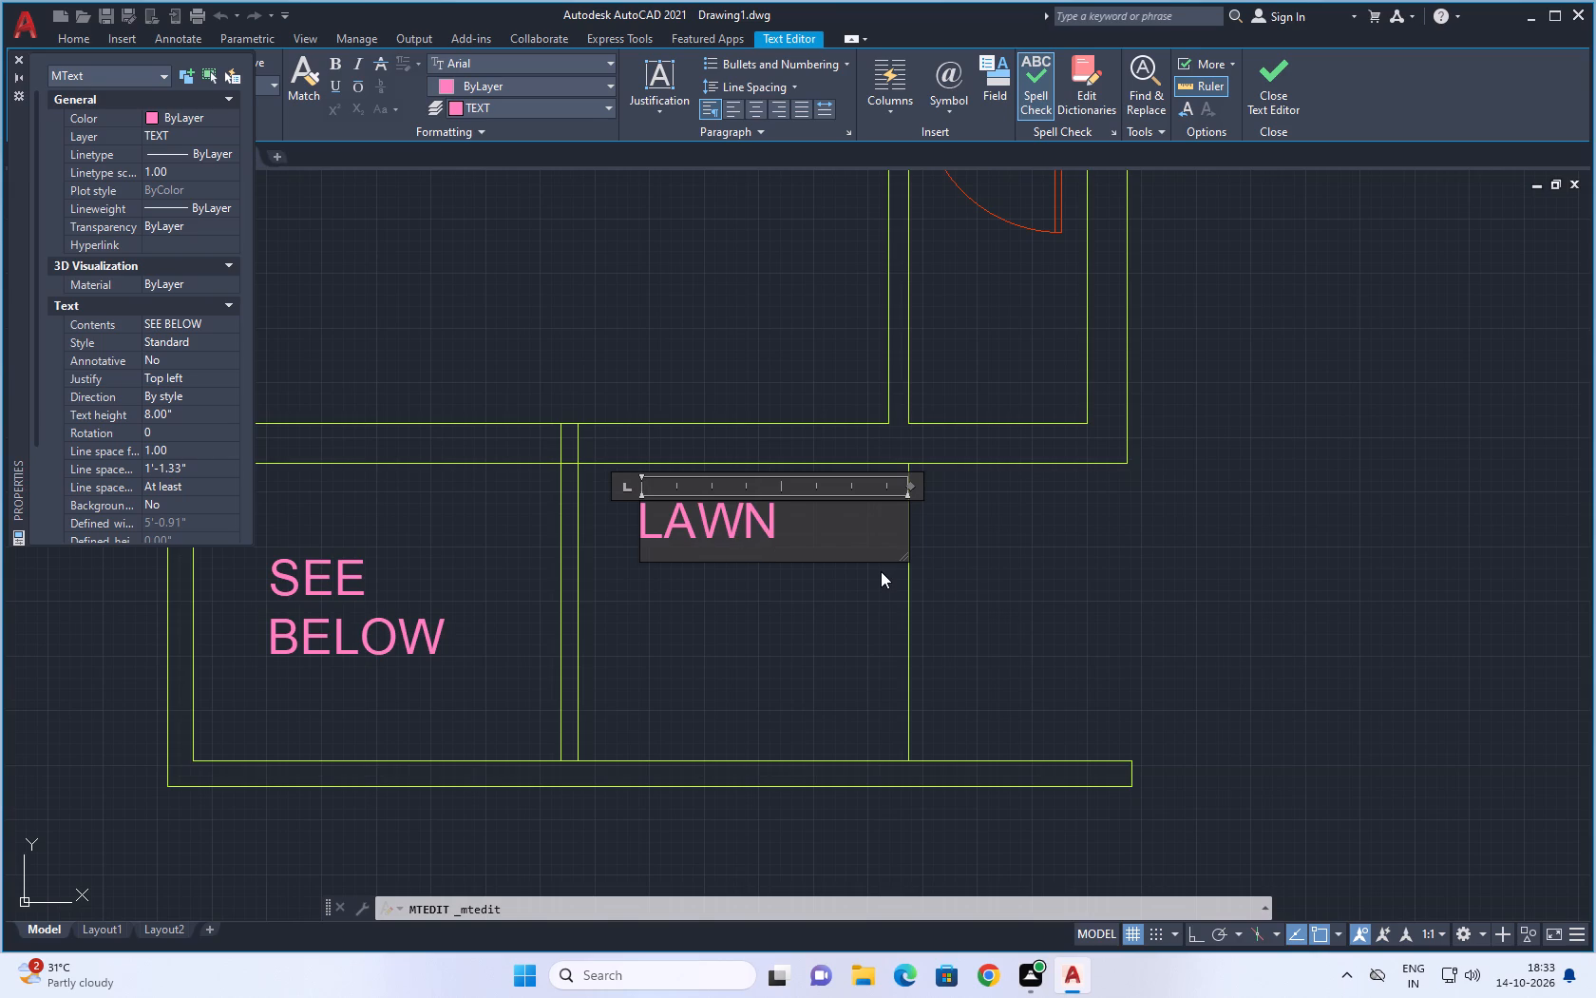
pyautogui.press('Return')
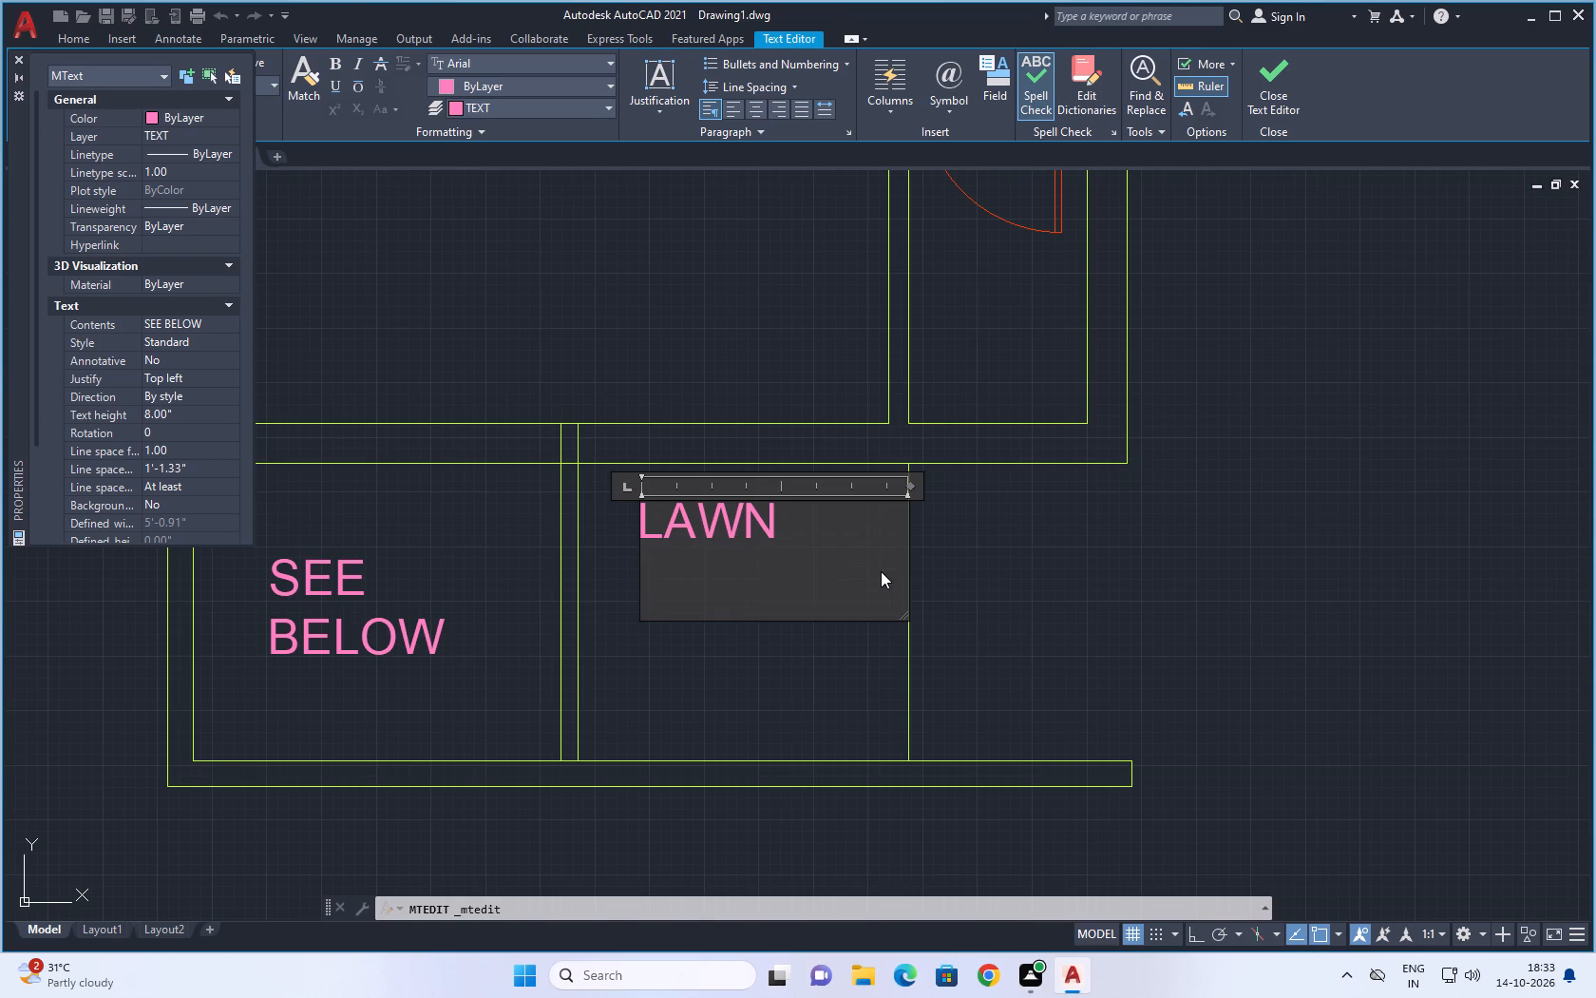
pyautogui.write("5'")
pyautogui.write("X3'")
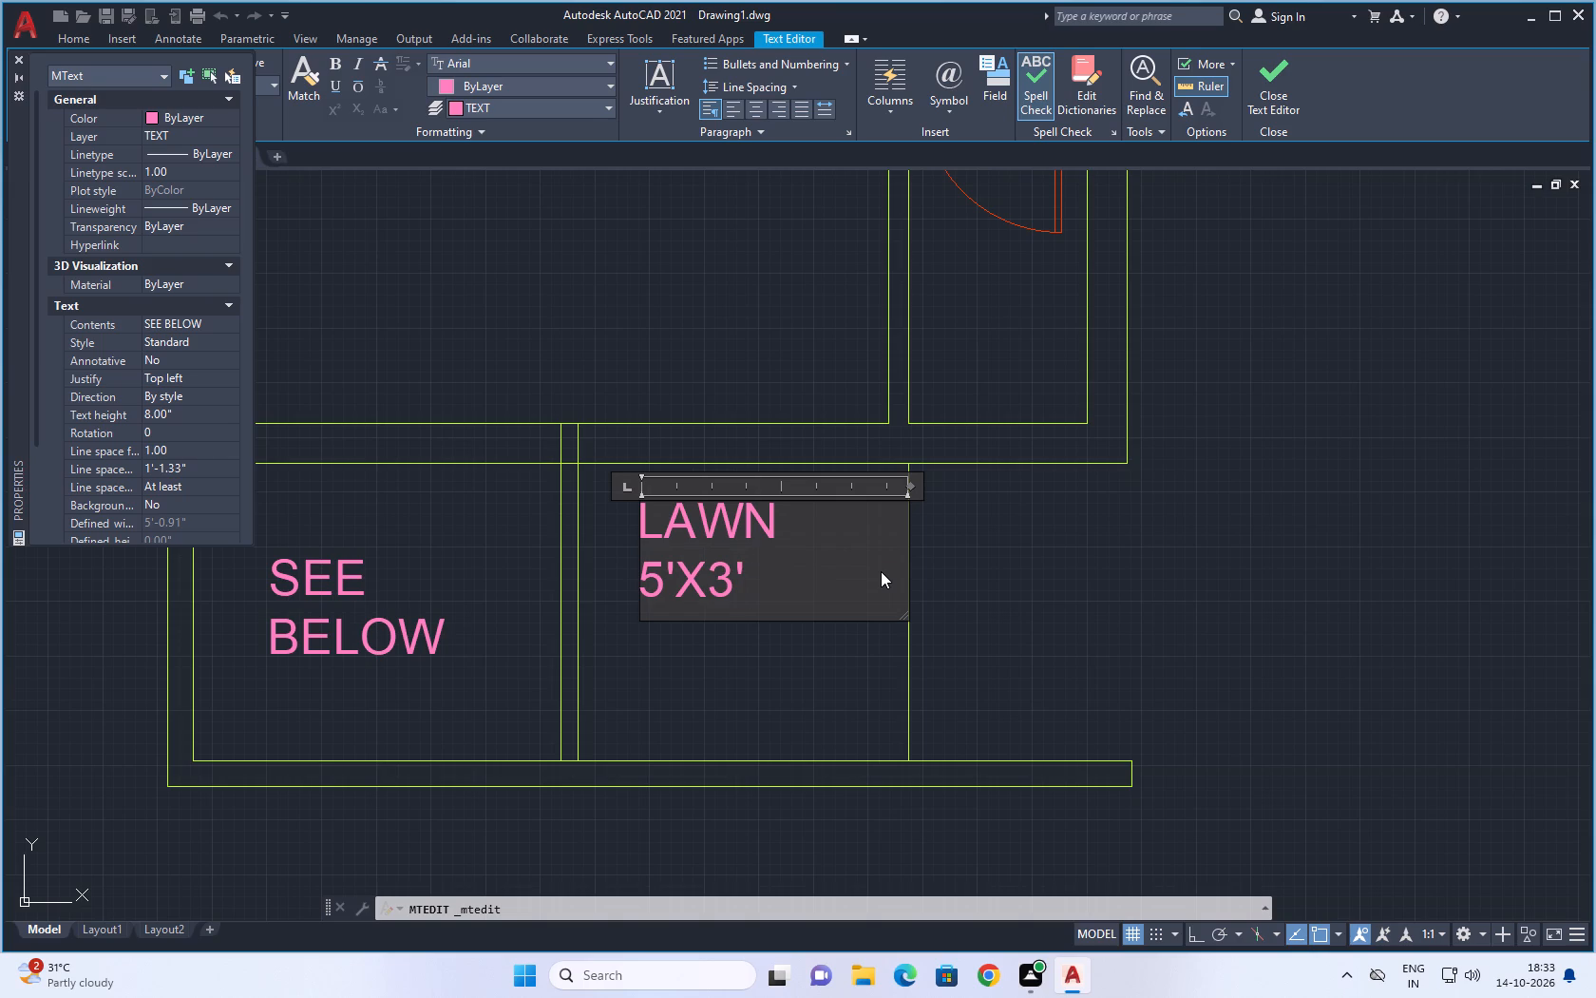
pyautogui.click(1137, 613)
# Copy the LAWN label into the small closet beside the drawing room and into the lobby beside the stairs.
pyautogui.scroll(-1, 1184, 622)
pyautogui.moveTo(1225, 661); pyautogui.dragTo(997, 679, button='middle')
pyautogui.scroll(-1, 985, 687)
pyautogui.moveTo(1029, 735); pyautogui.dragTo(990, 684, button='middle')
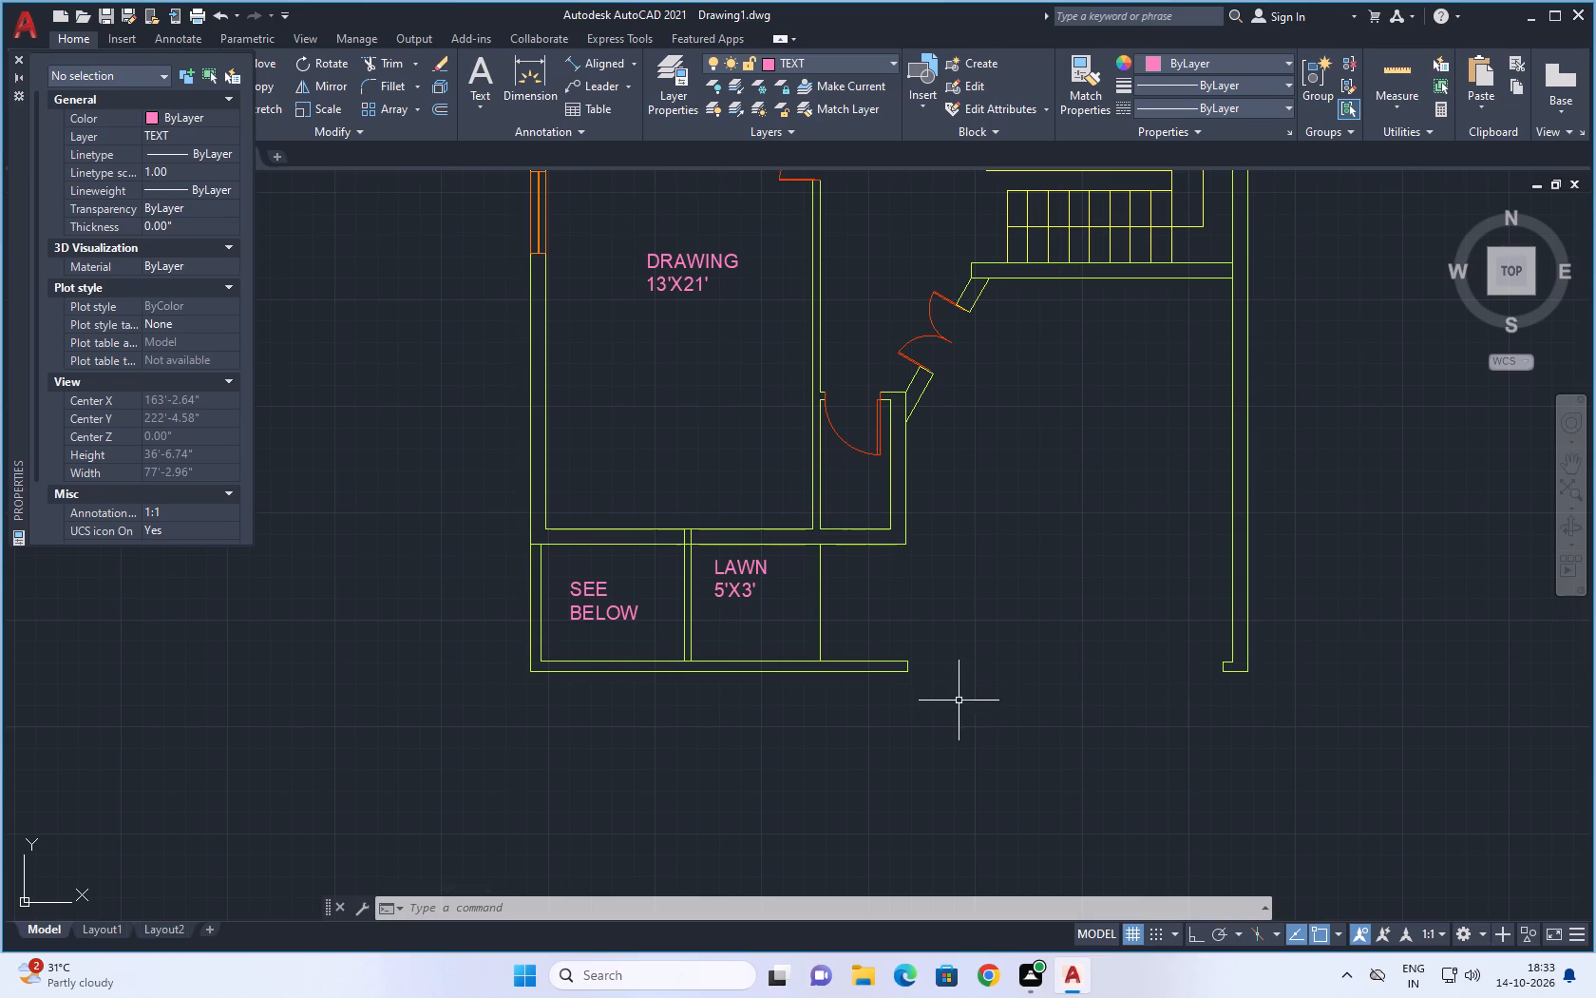
pyautogui.scroll(-1, 972, 643)
pyautogui.moveTo(979, 625); pyautogui.dragTo(889, 739, button='middle')
pyautogui.scroll(3, 597, 763)
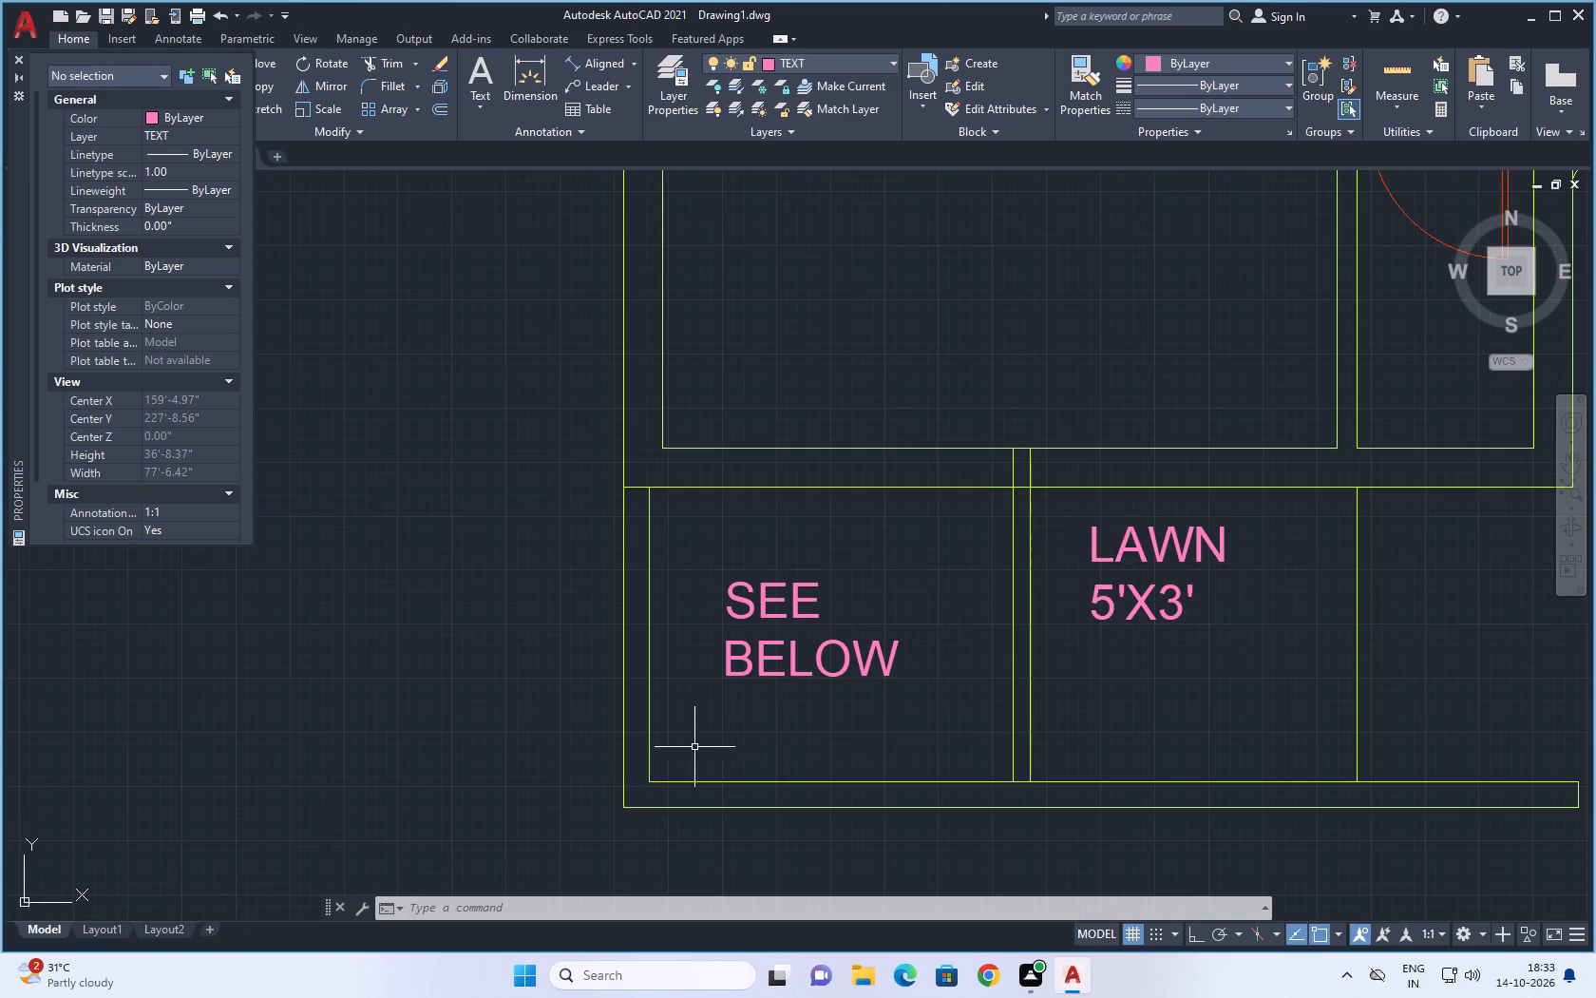
pyautogui.moveTo(1163, 684); pyautogui.dragTo(731, 864, button='middle')
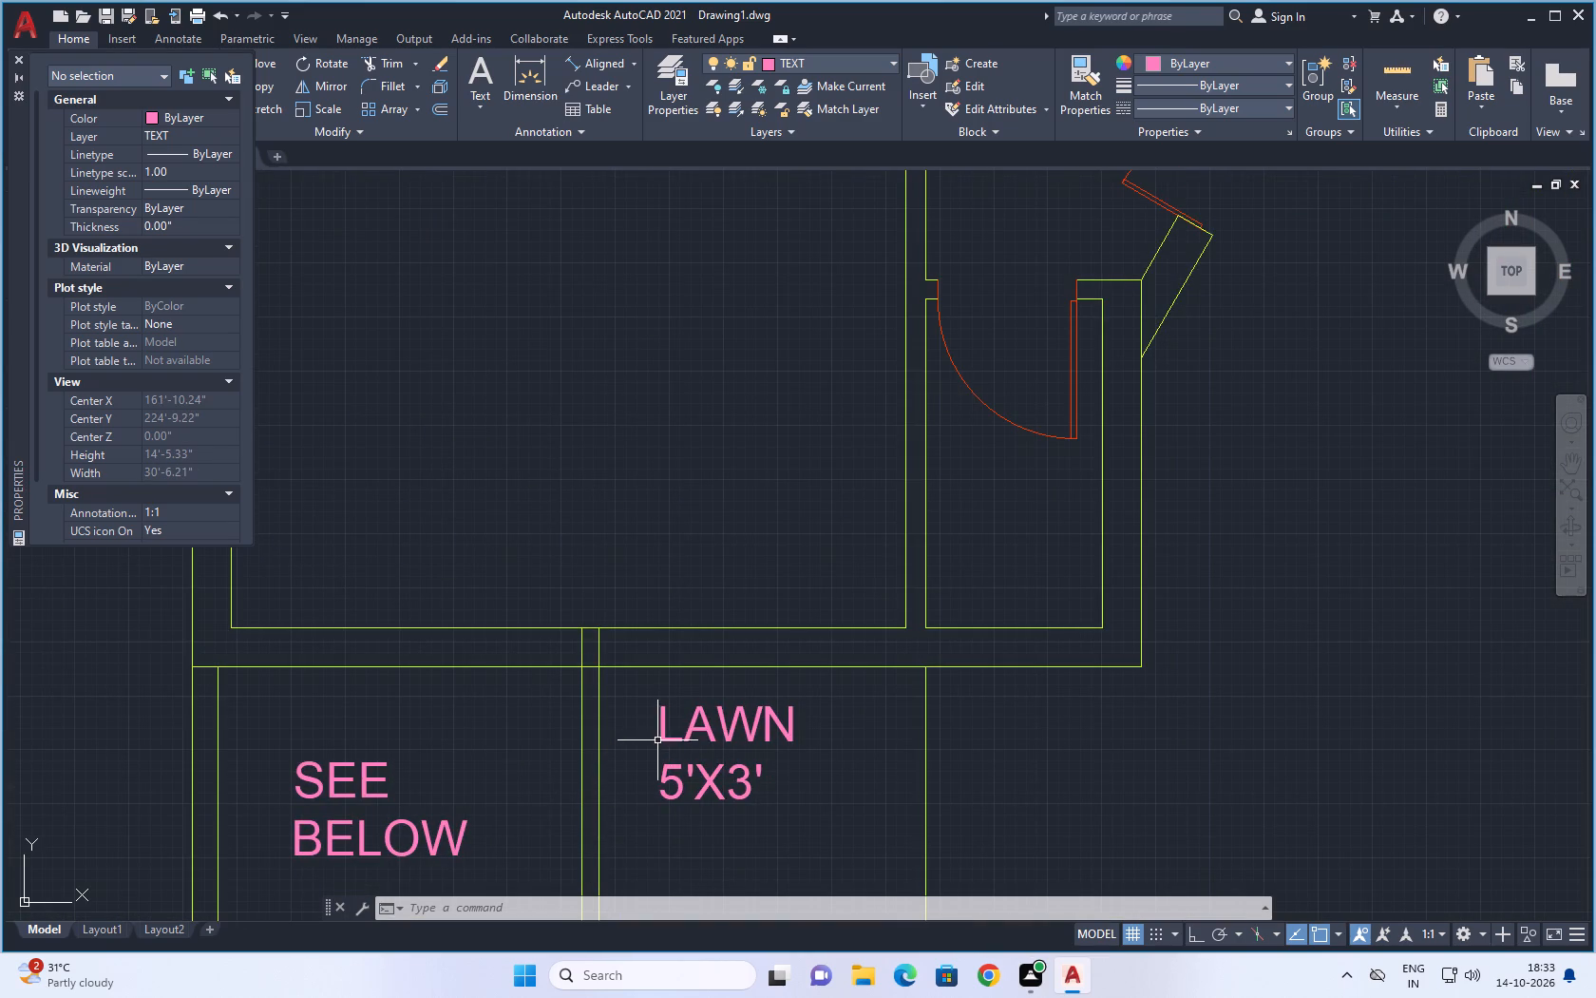
pyautogui.click(663, 737)
pyautogui.press('c')
pyautogui.press('o')
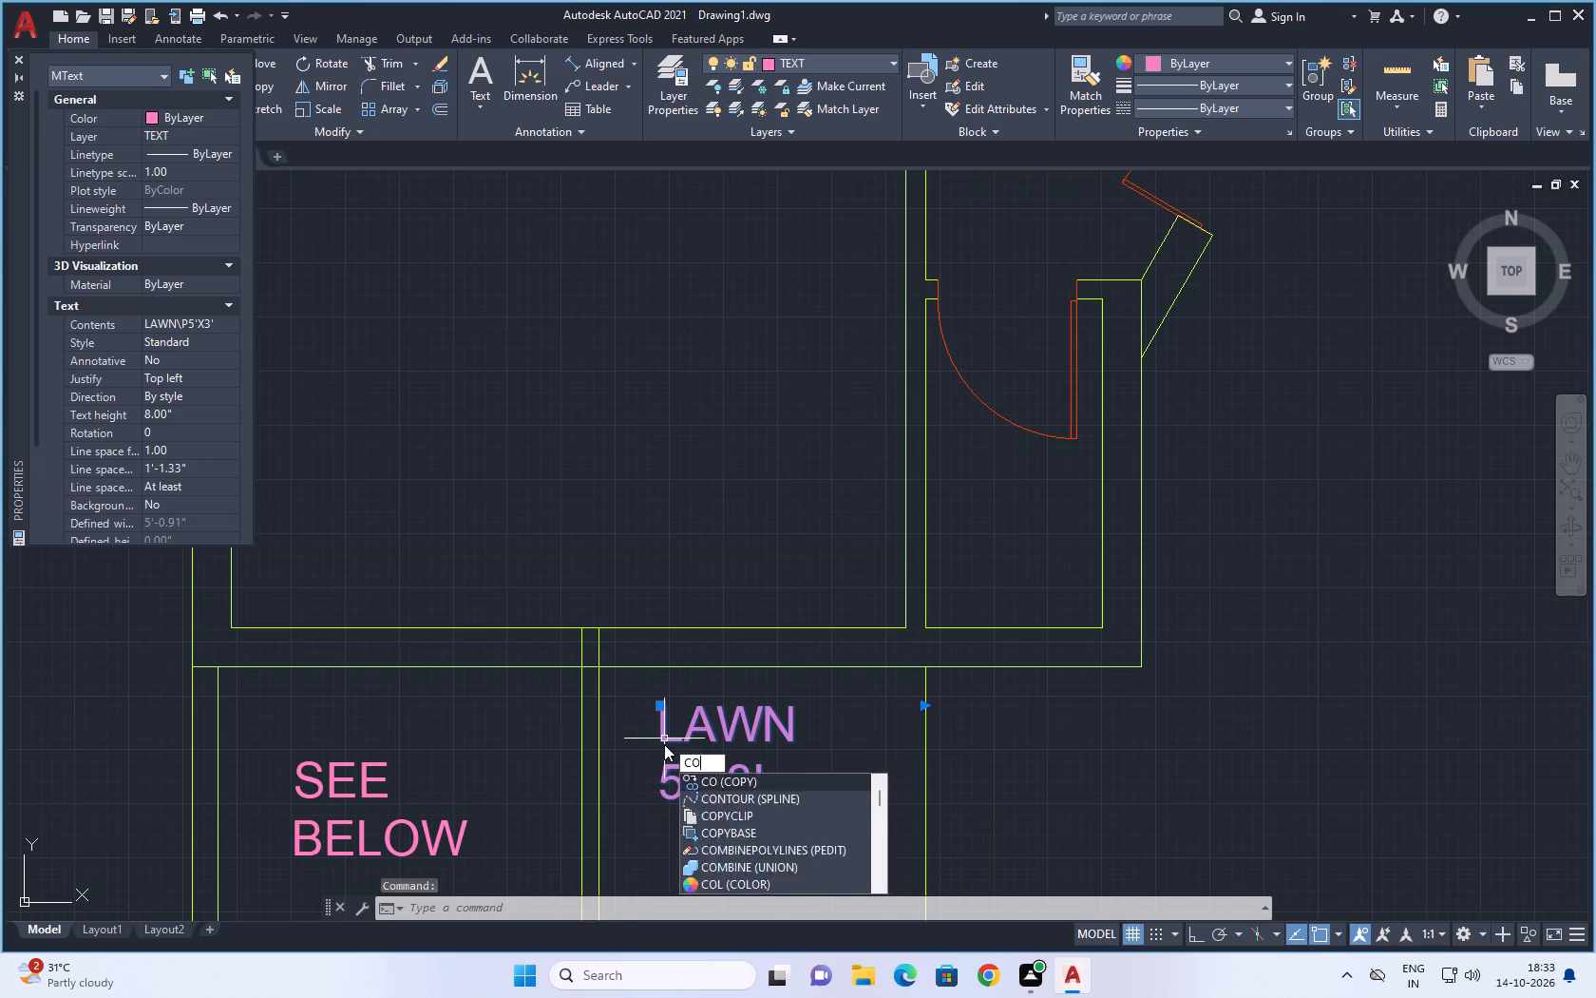
pyautogui.press('space')
pyautogui.click(663, 712)
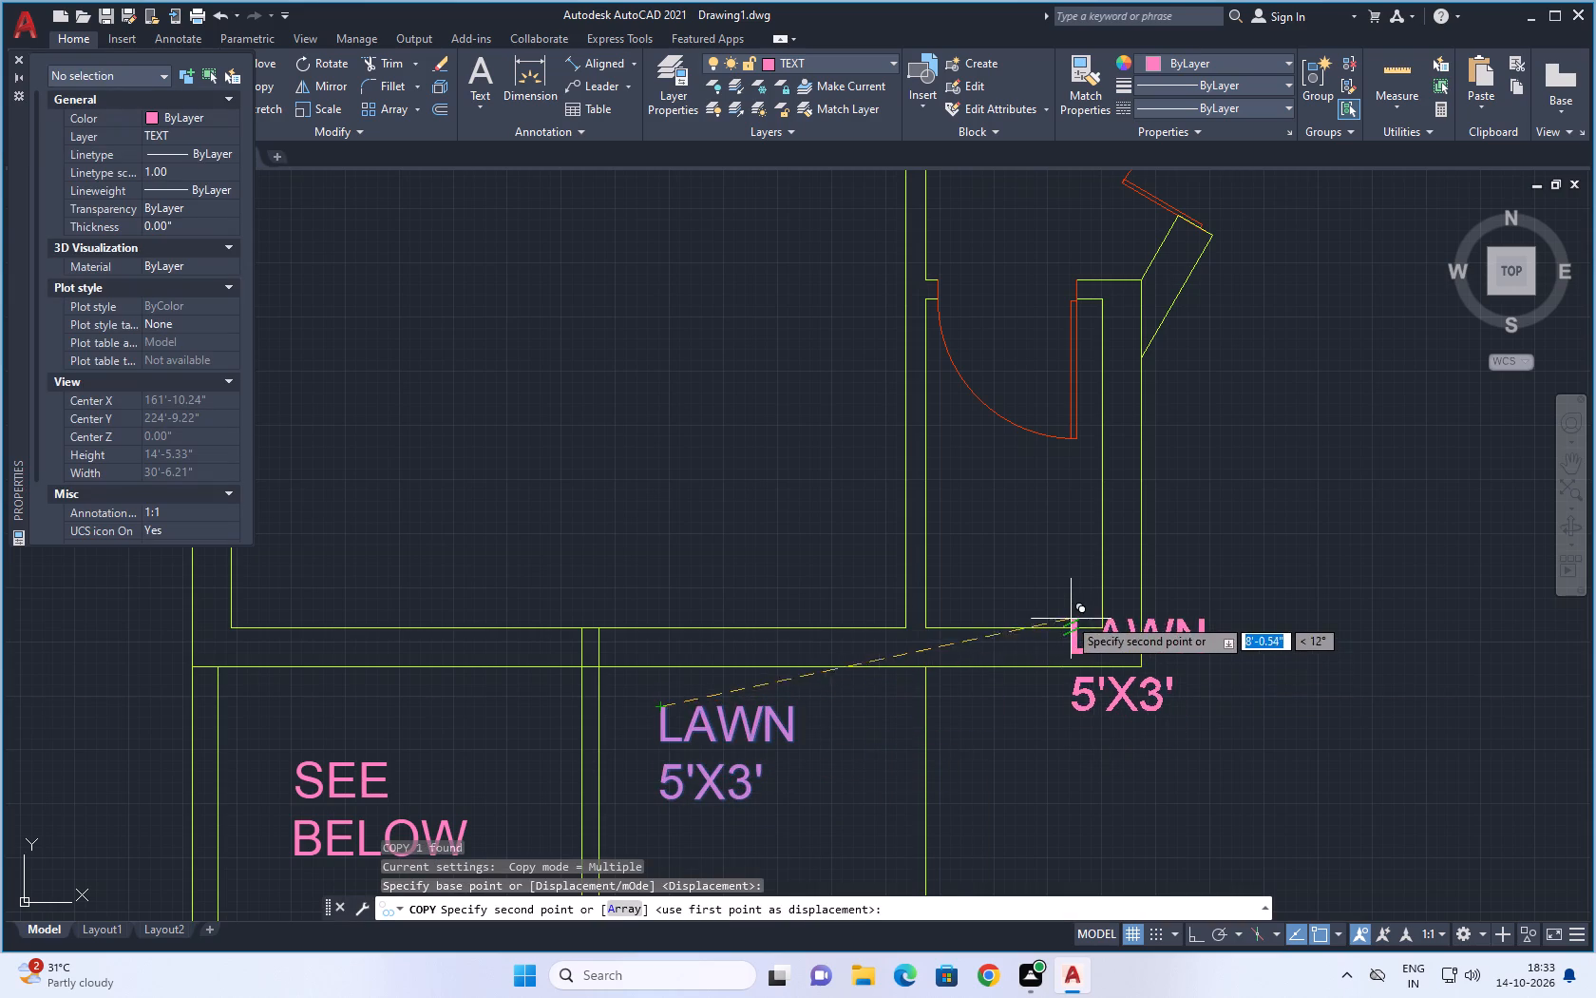
pyautogui.scroll(-1, 1071, 602)
pyautogui.moveTo(1019, 533); pyautogui.dragTo(871, 668, button='middle')
pyautogui.scroll(2, 864, 669)
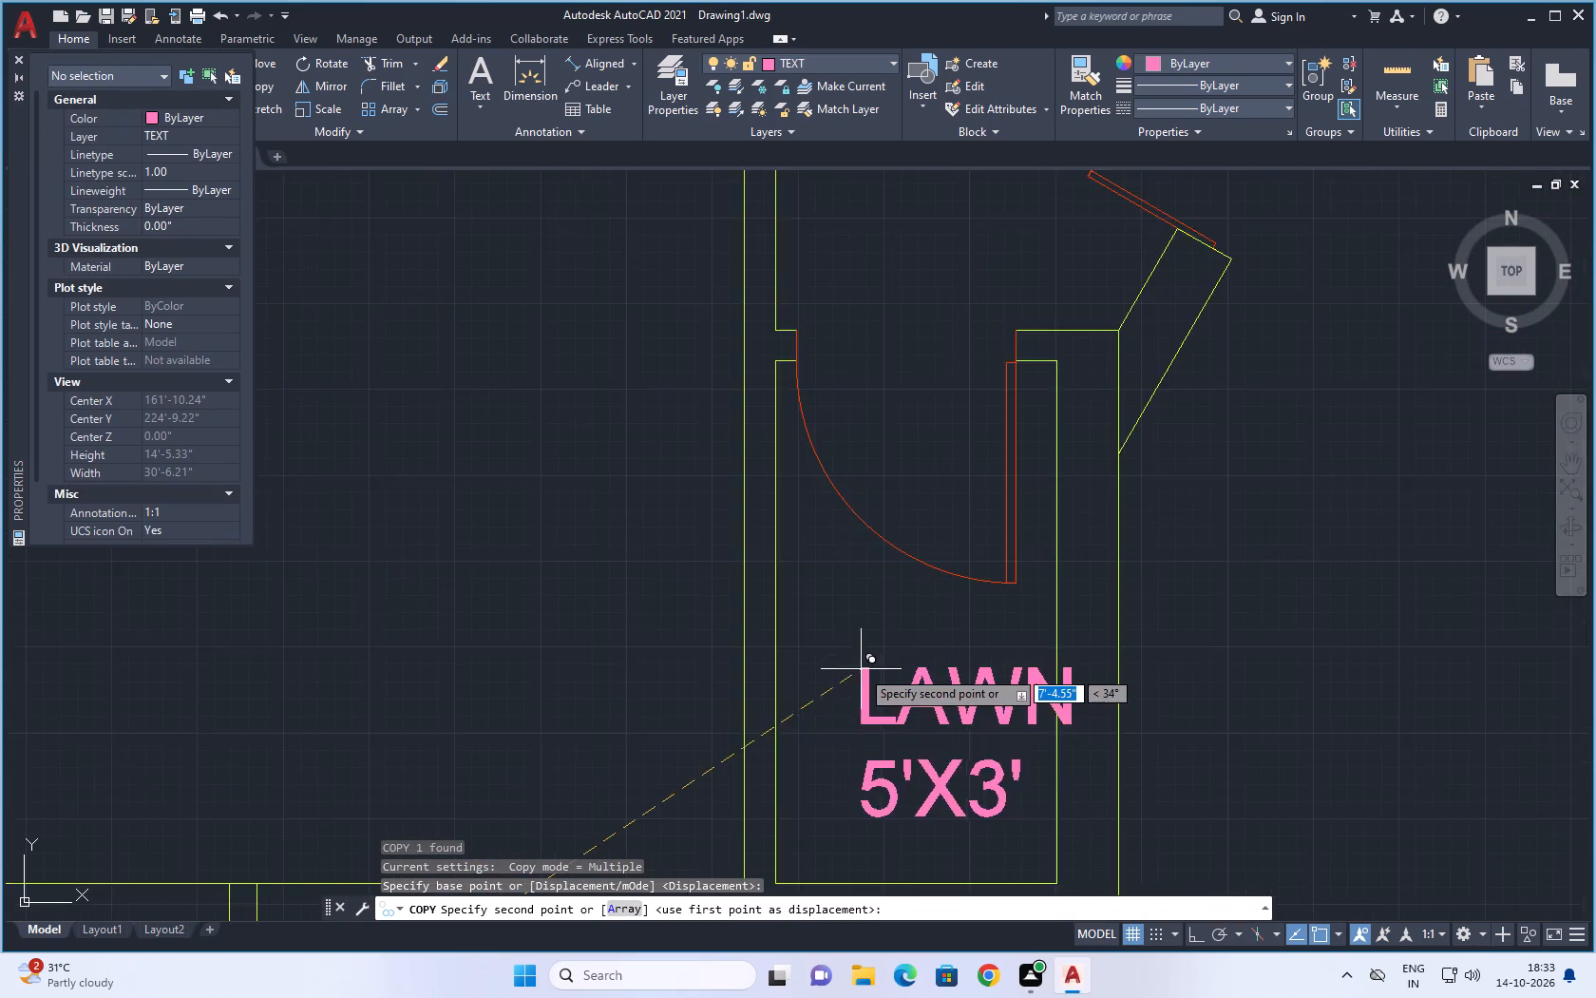
pyautogui.scroll(1, 860, 669)
pyautogui.click(794, 597)
pyautogui.scroll(-4, 865, 605)
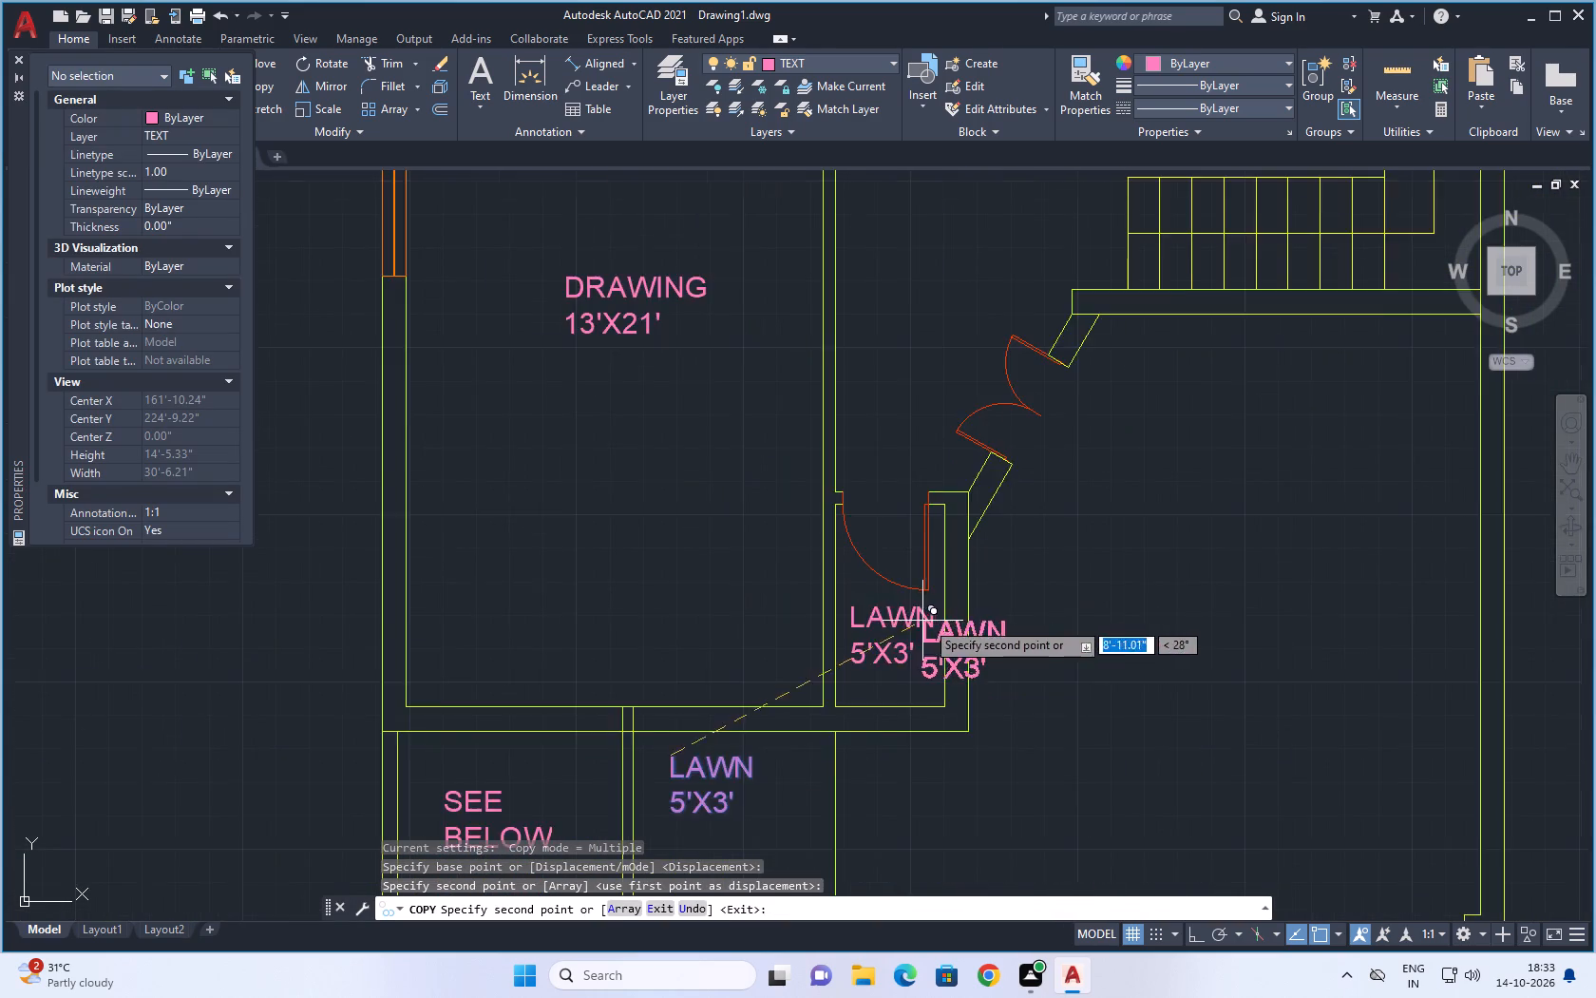
pyautogui.moveTo(1004, 574); pyautogui.dragTo(841, 890, button='middle')
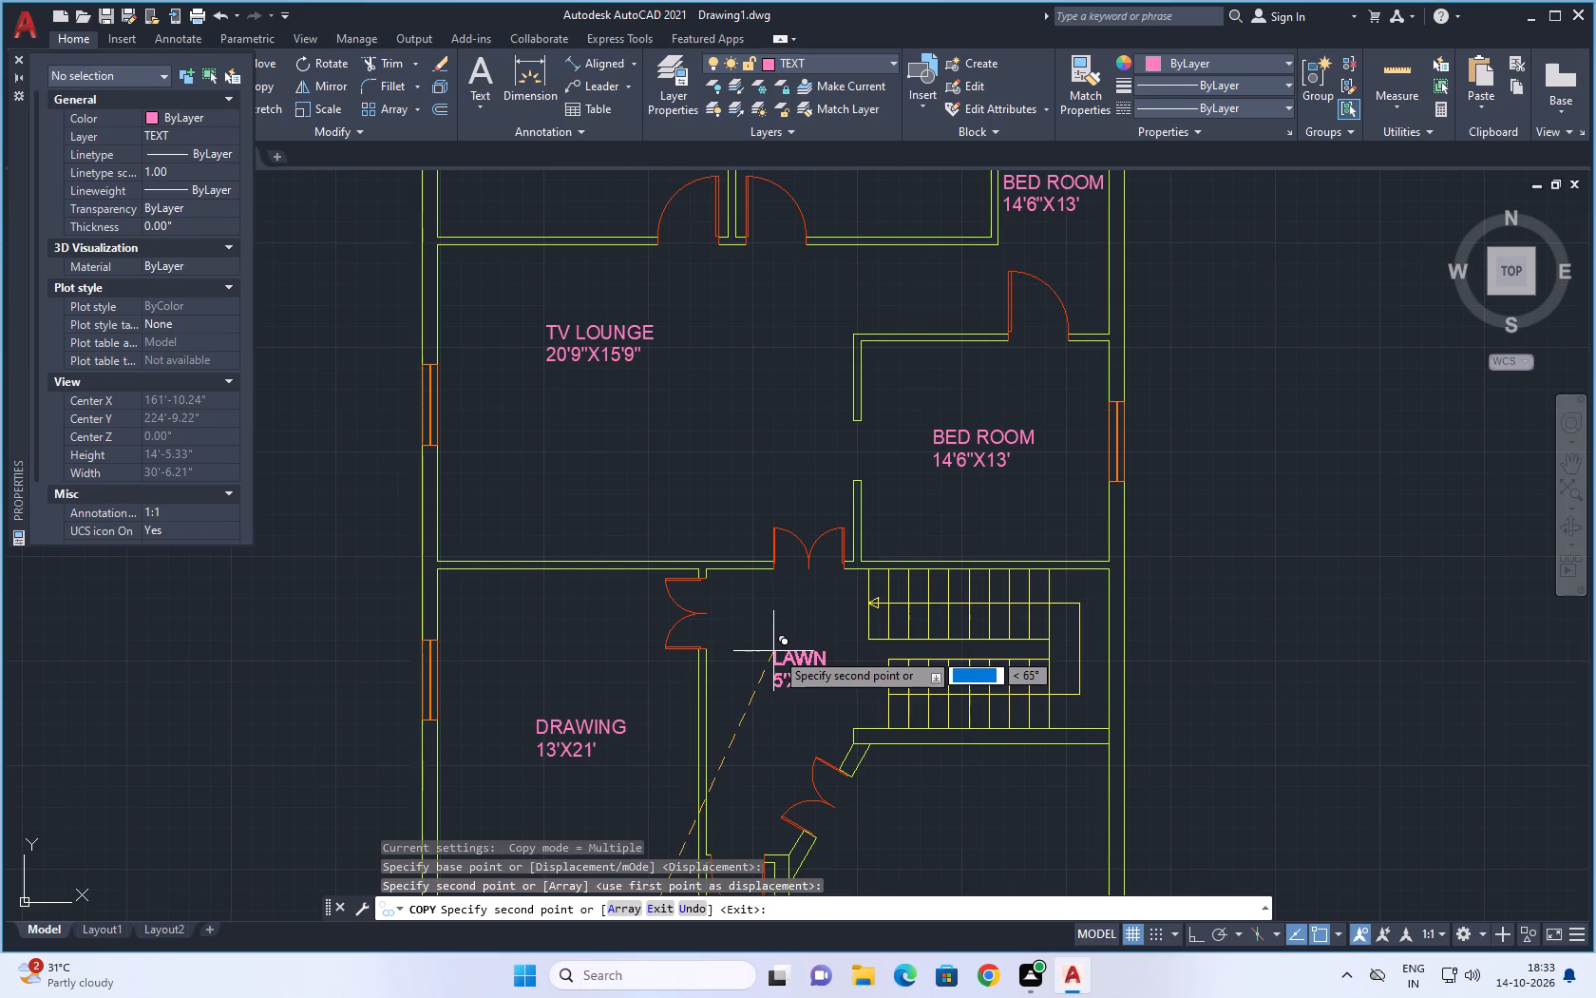
pyautogui.click(778, 652)
pyautogui.press('Escape')
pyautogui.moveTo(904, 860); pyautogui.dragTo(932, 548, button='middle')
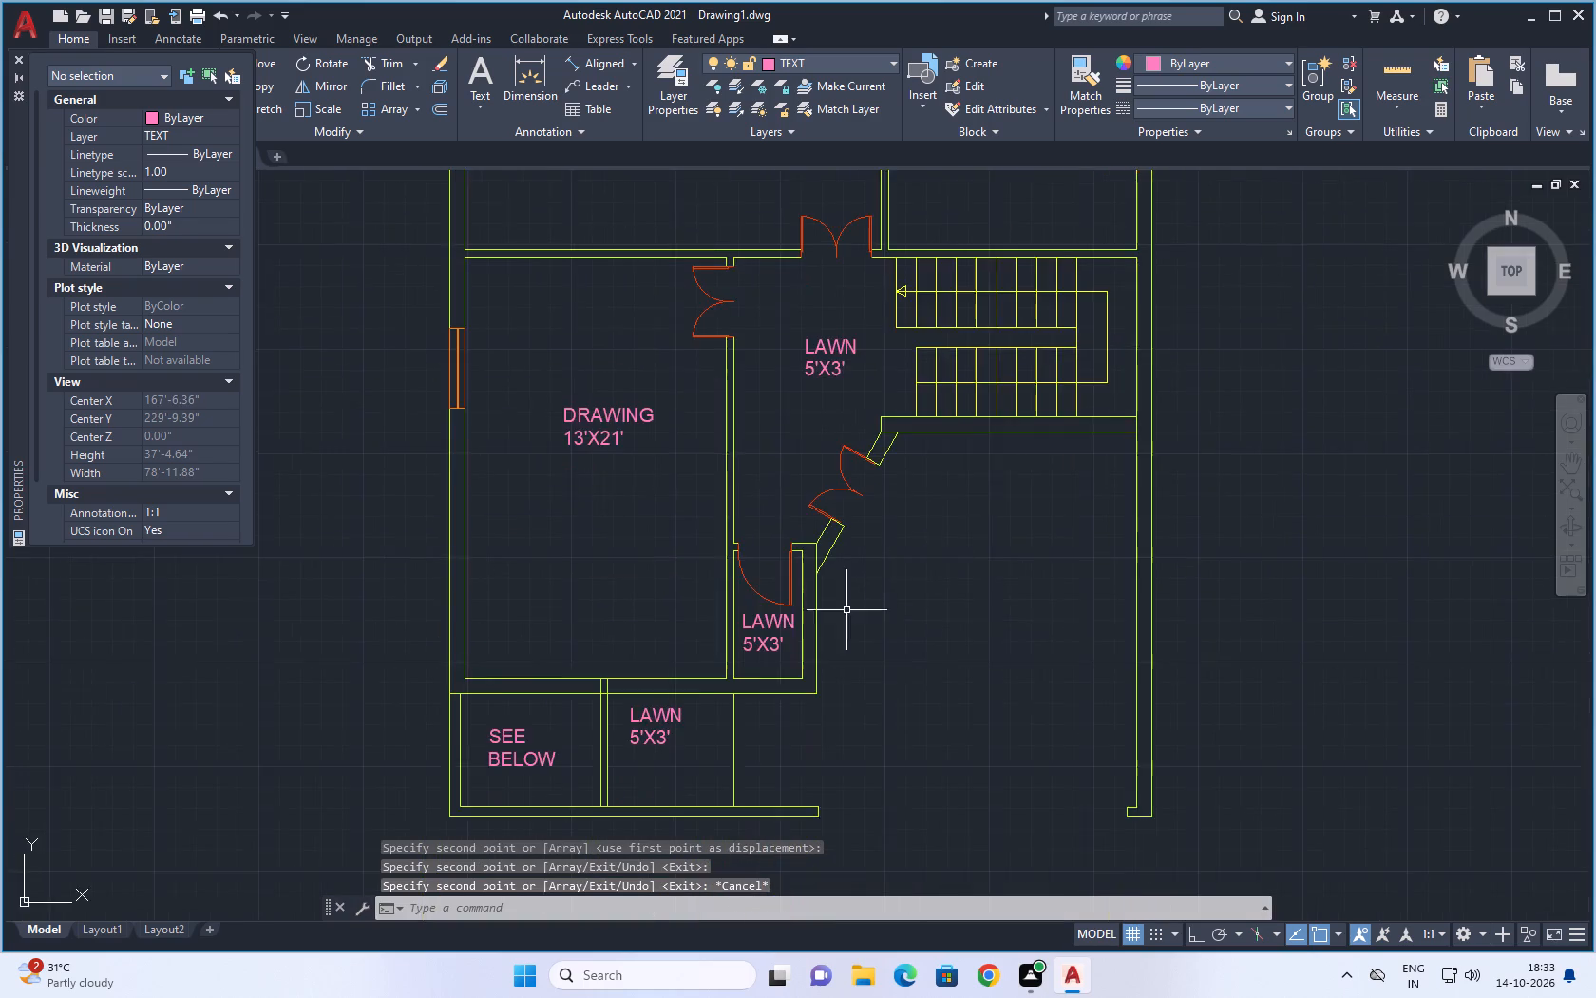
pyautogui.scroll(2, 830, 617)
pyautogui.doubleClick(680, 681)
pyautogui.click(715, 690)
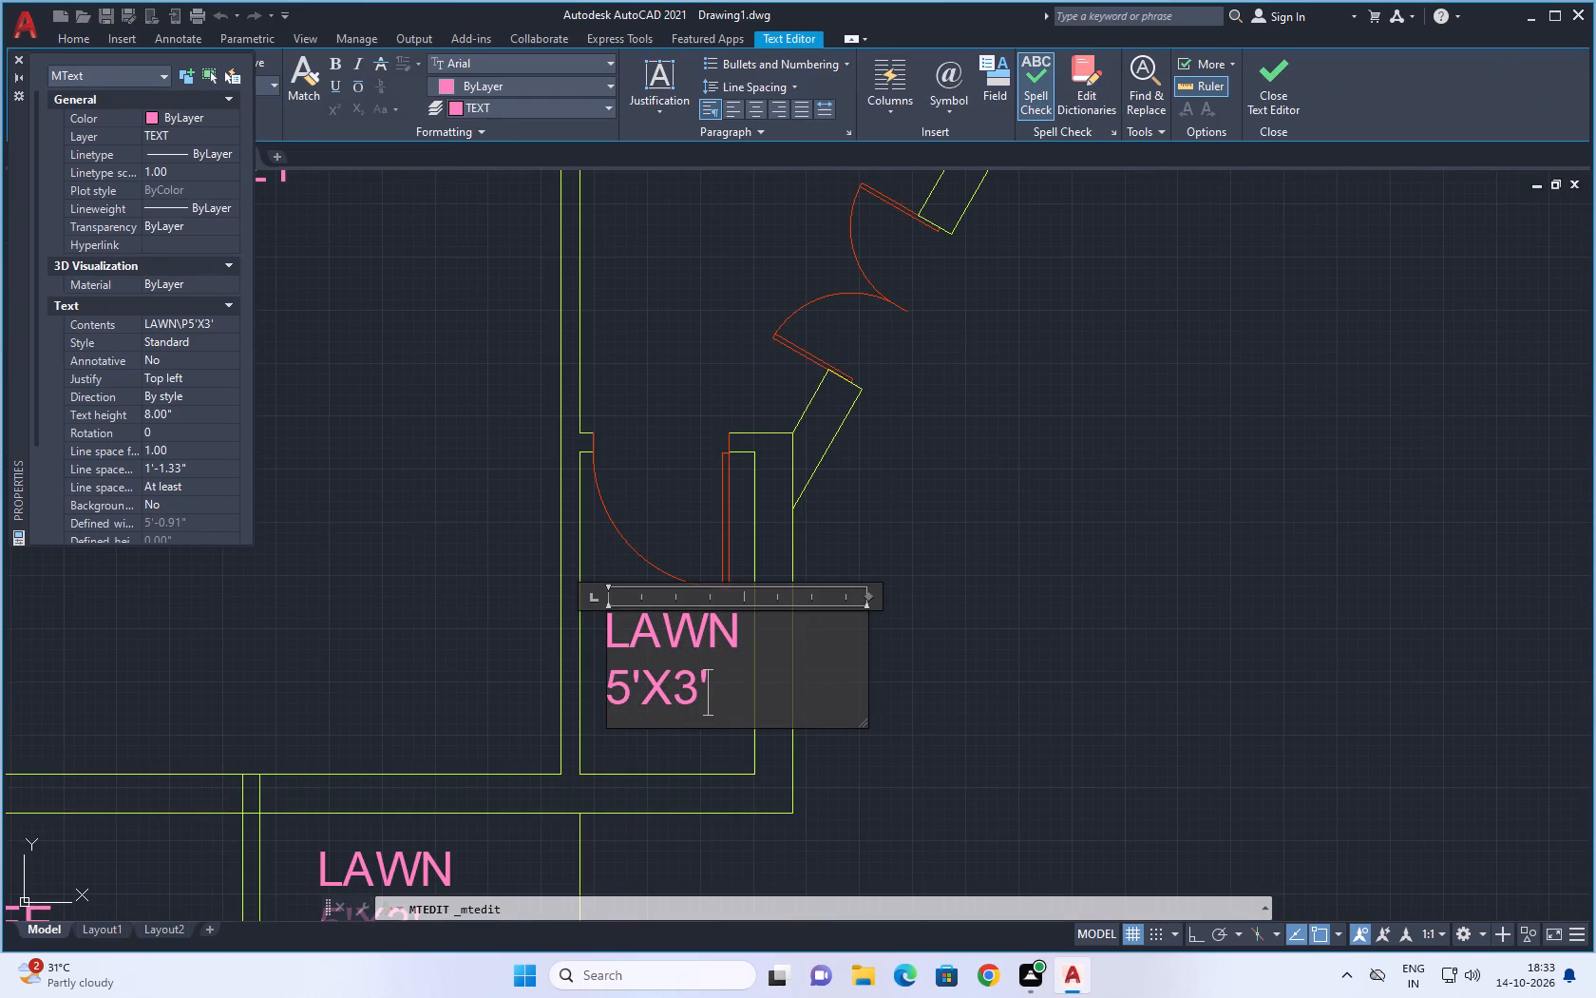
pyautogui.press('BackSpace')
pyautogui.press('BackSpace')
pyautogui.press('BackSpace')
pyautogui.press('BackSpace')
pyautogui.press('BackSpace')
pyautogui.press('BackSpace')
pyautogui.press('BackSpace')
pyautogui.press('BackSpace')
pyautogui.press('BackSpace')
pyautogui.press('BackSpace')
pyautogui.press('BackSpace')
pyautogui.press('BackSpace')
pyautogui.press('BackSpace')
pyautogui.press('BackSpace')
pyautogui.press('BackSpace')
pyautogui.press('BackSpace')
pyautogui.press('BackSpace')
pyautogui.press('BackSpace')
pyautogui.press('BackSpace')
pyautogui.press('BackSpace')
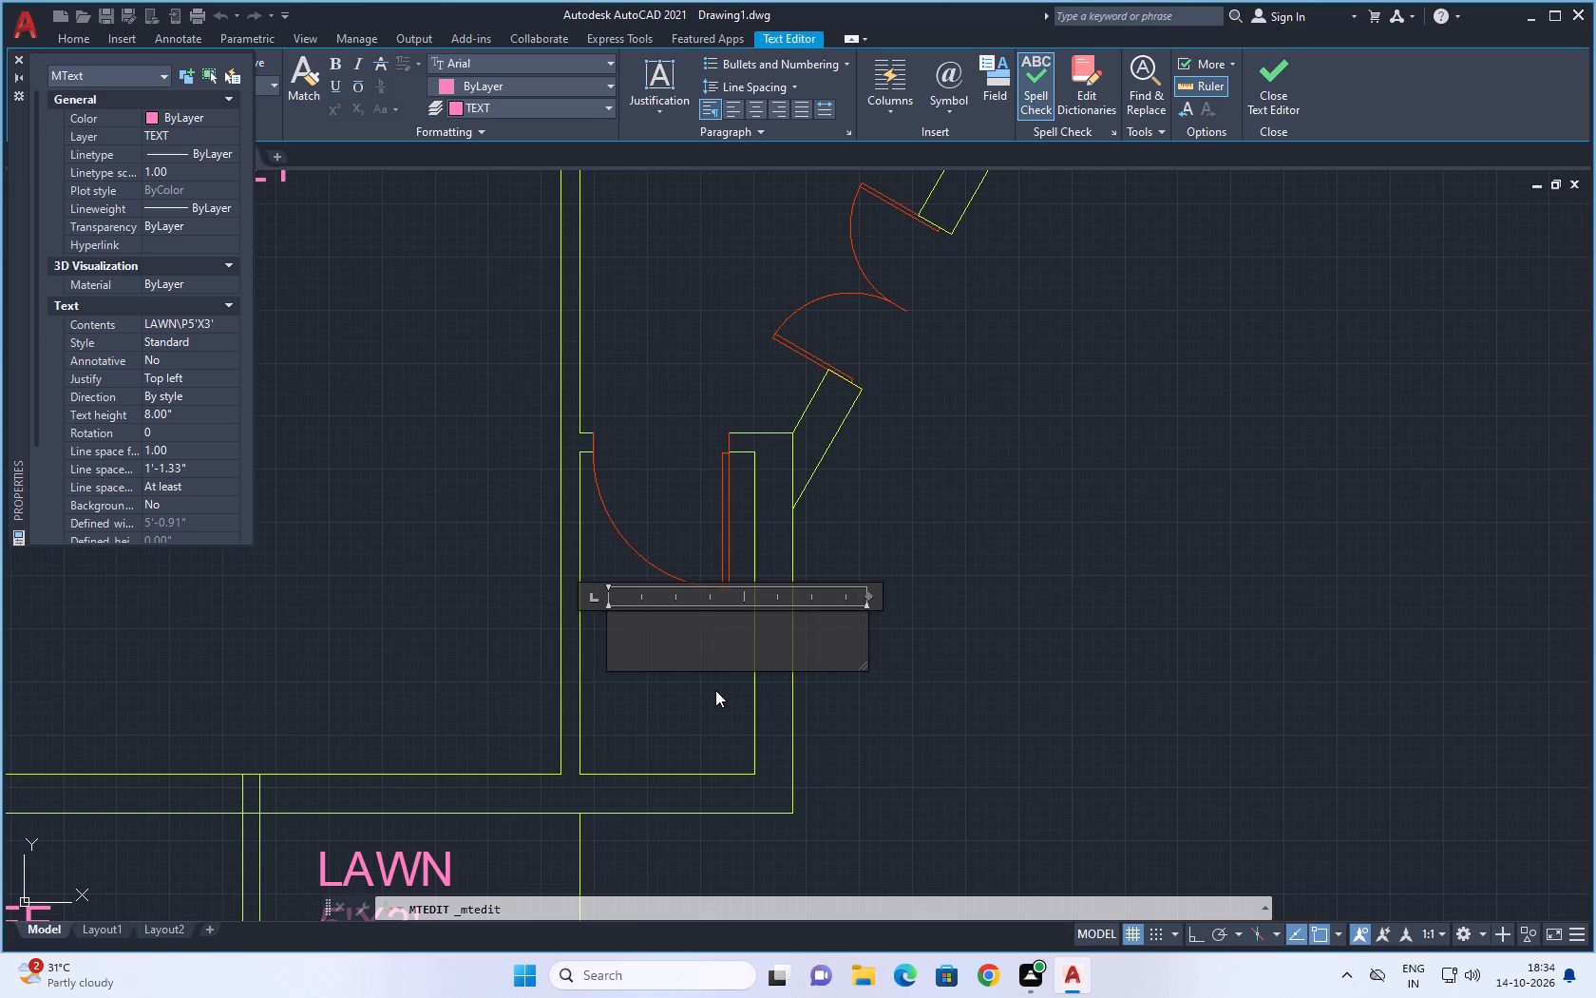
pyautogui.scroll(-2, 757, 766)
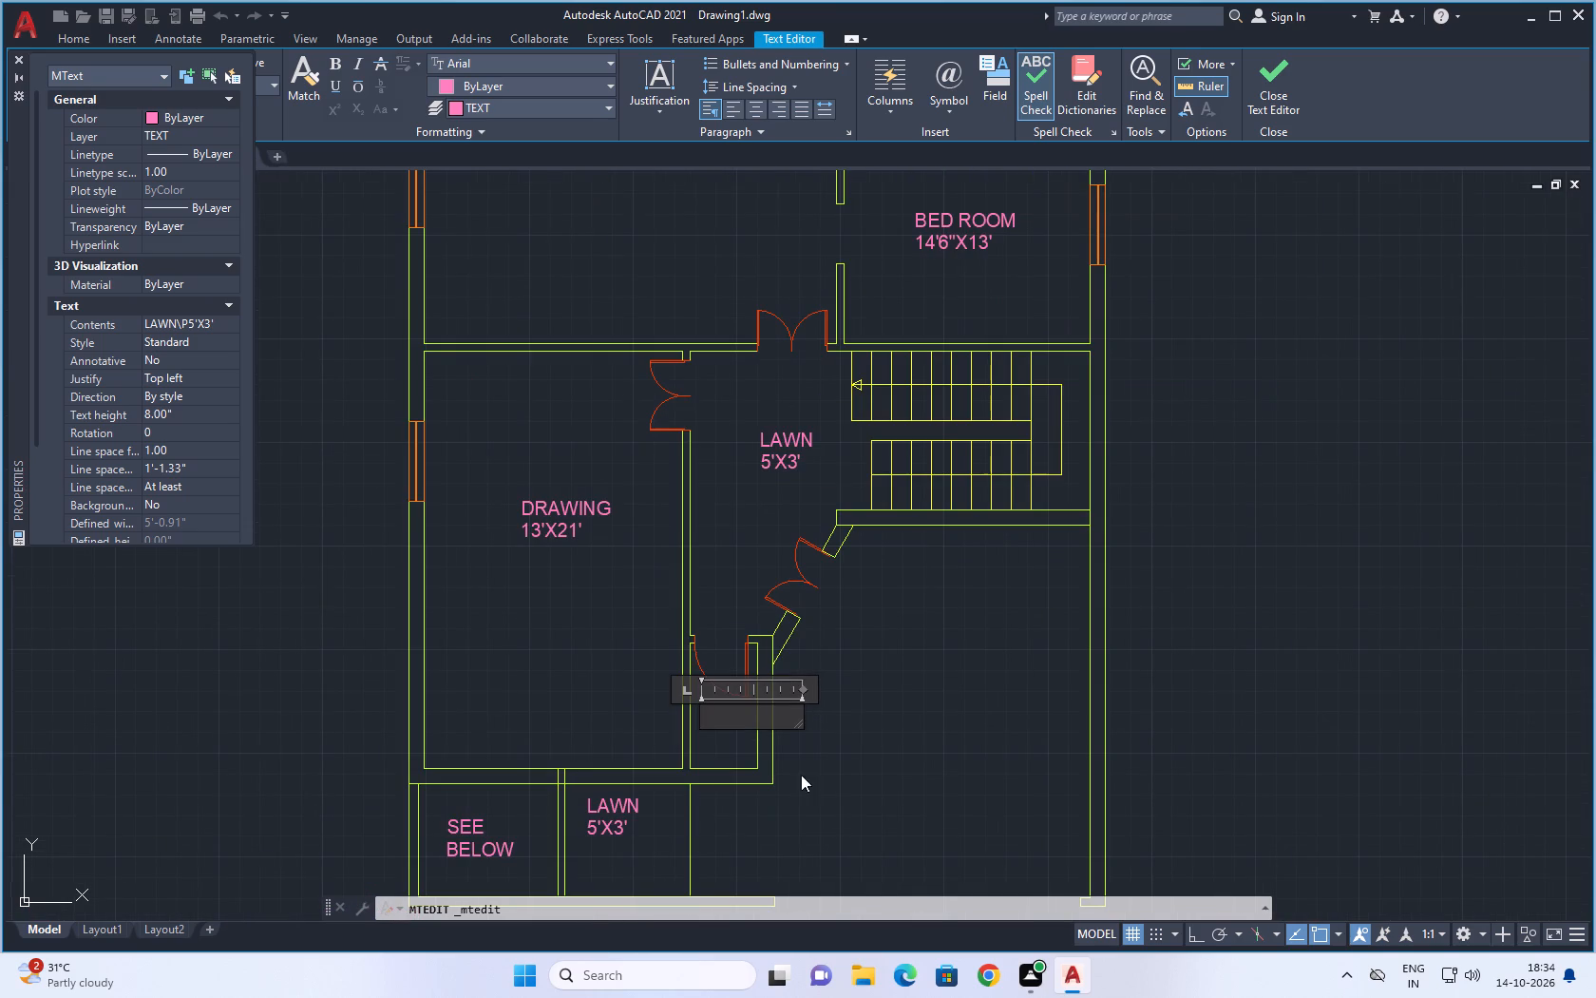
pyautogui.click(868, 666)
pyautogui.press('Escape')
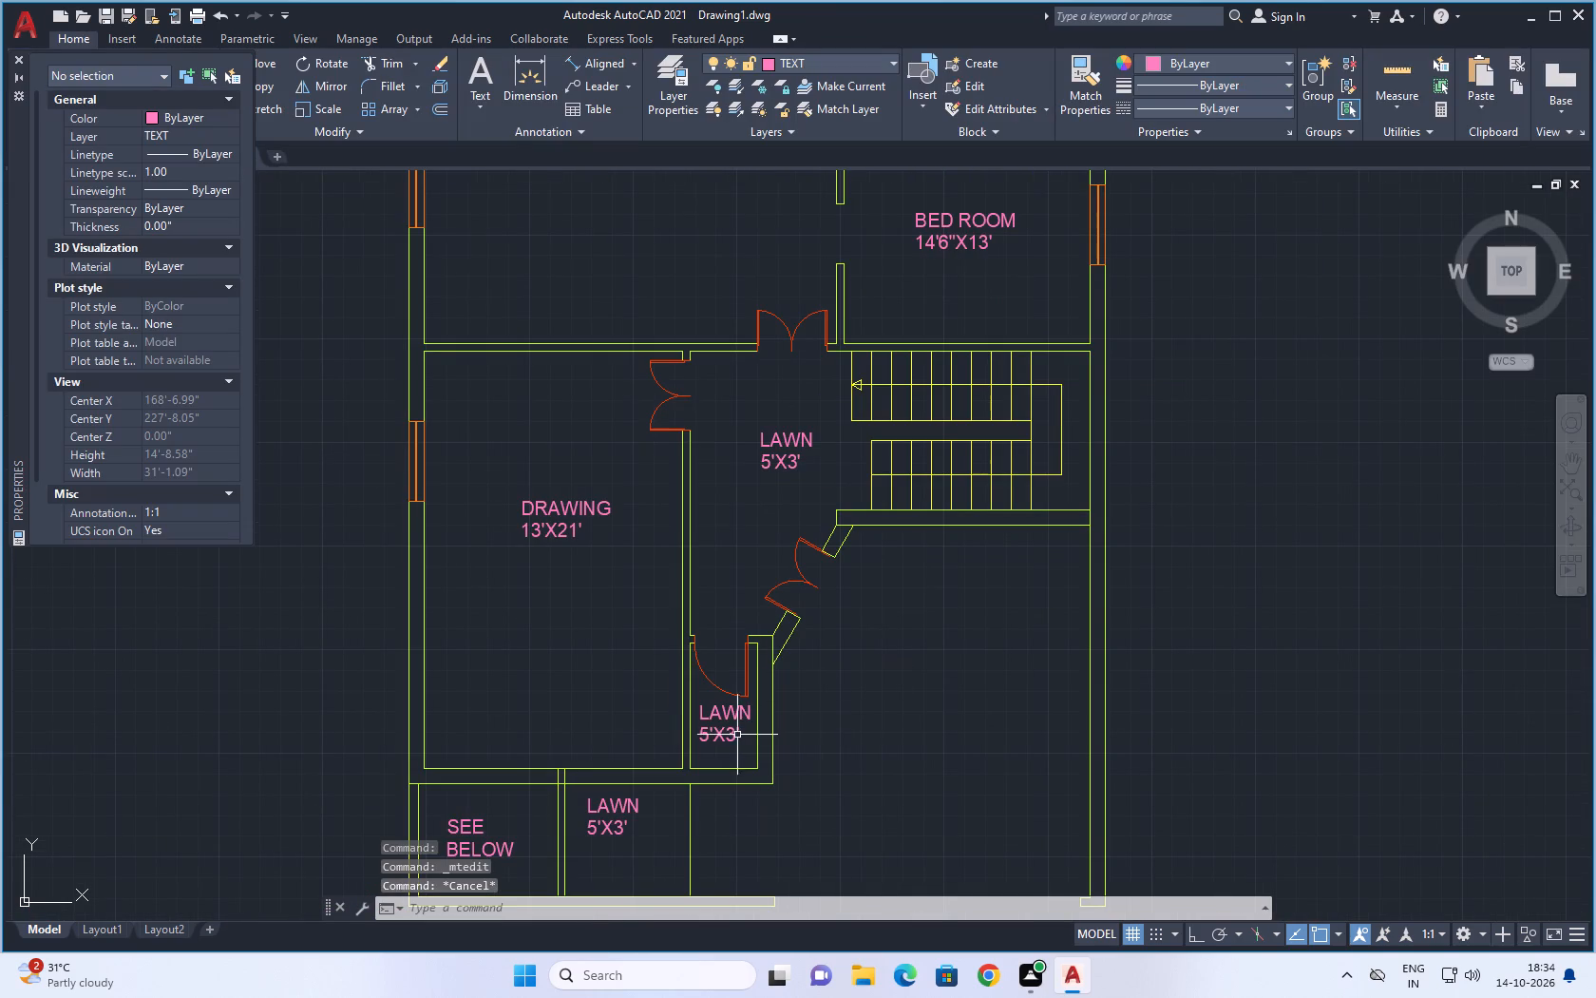
# Delete the copied LAWN label in the small closet beside the drawing room.
pyautogui.click(742, 713)
pyautogui.press('Delete')
# Change the copied LAWN label in the lobby beside the stairs to STAIR over 20'6"X8'.
pyautogui.moveTo(905, 672); pyautogui.dragTo(902, 674, button='middle')
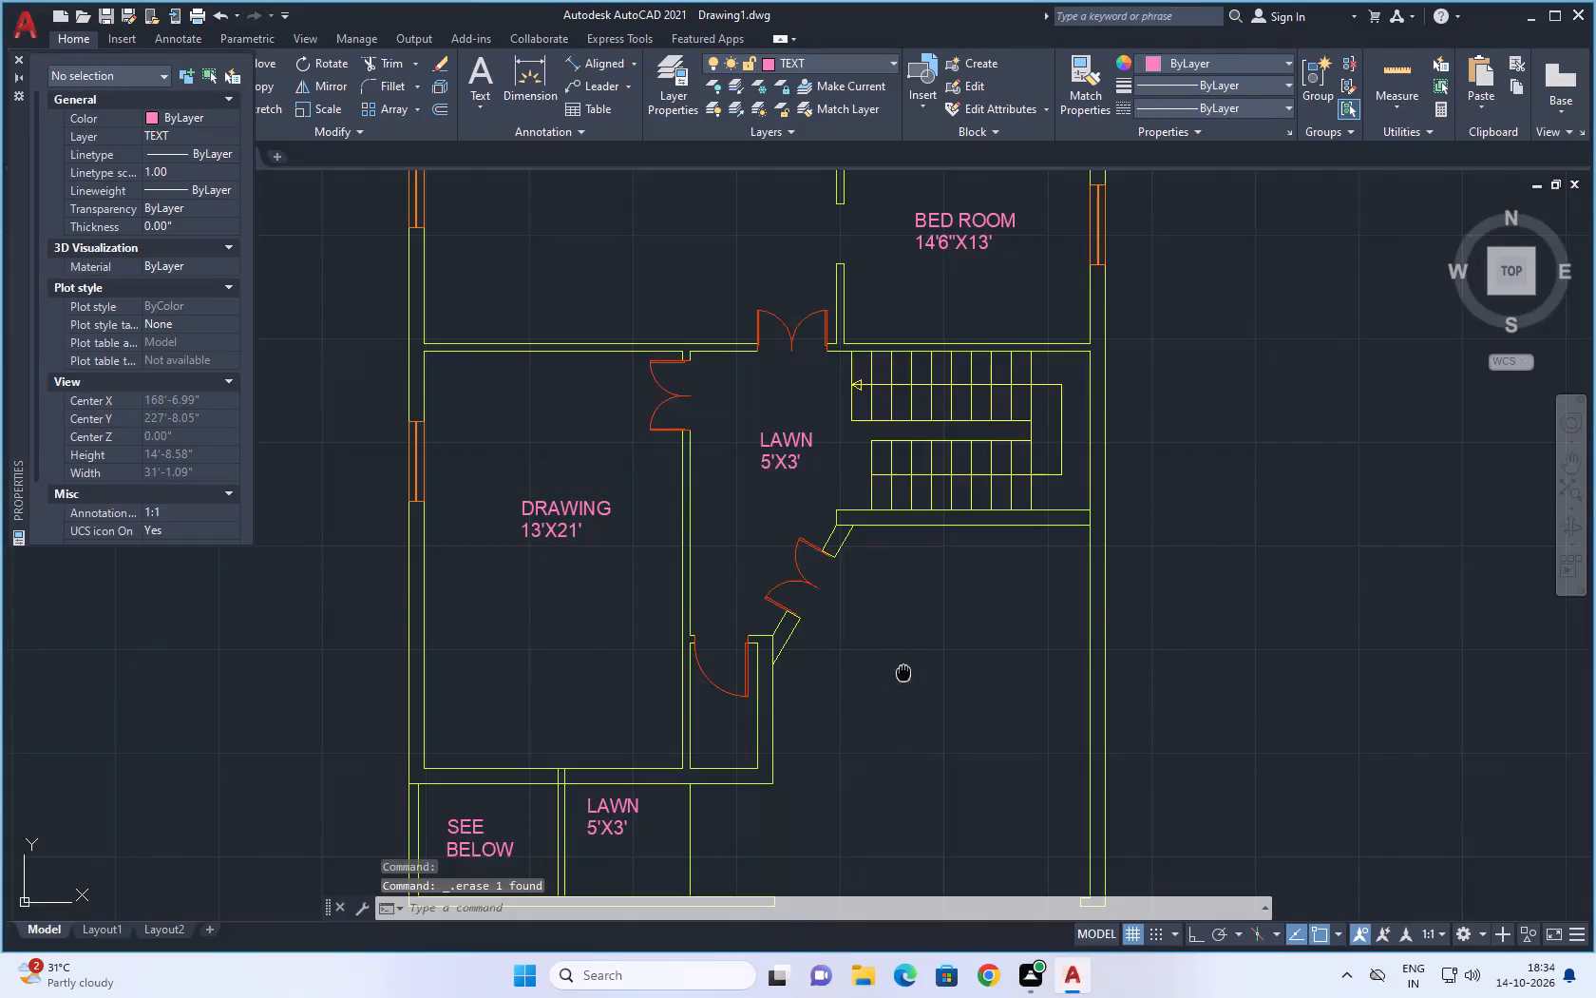
pyautogui.moveTo(902, 674); pyautogui.dragTo(842, 773, button='middle')
pyautogui.scroll(2, 703, 569)
pyautogui.click(771, 505)
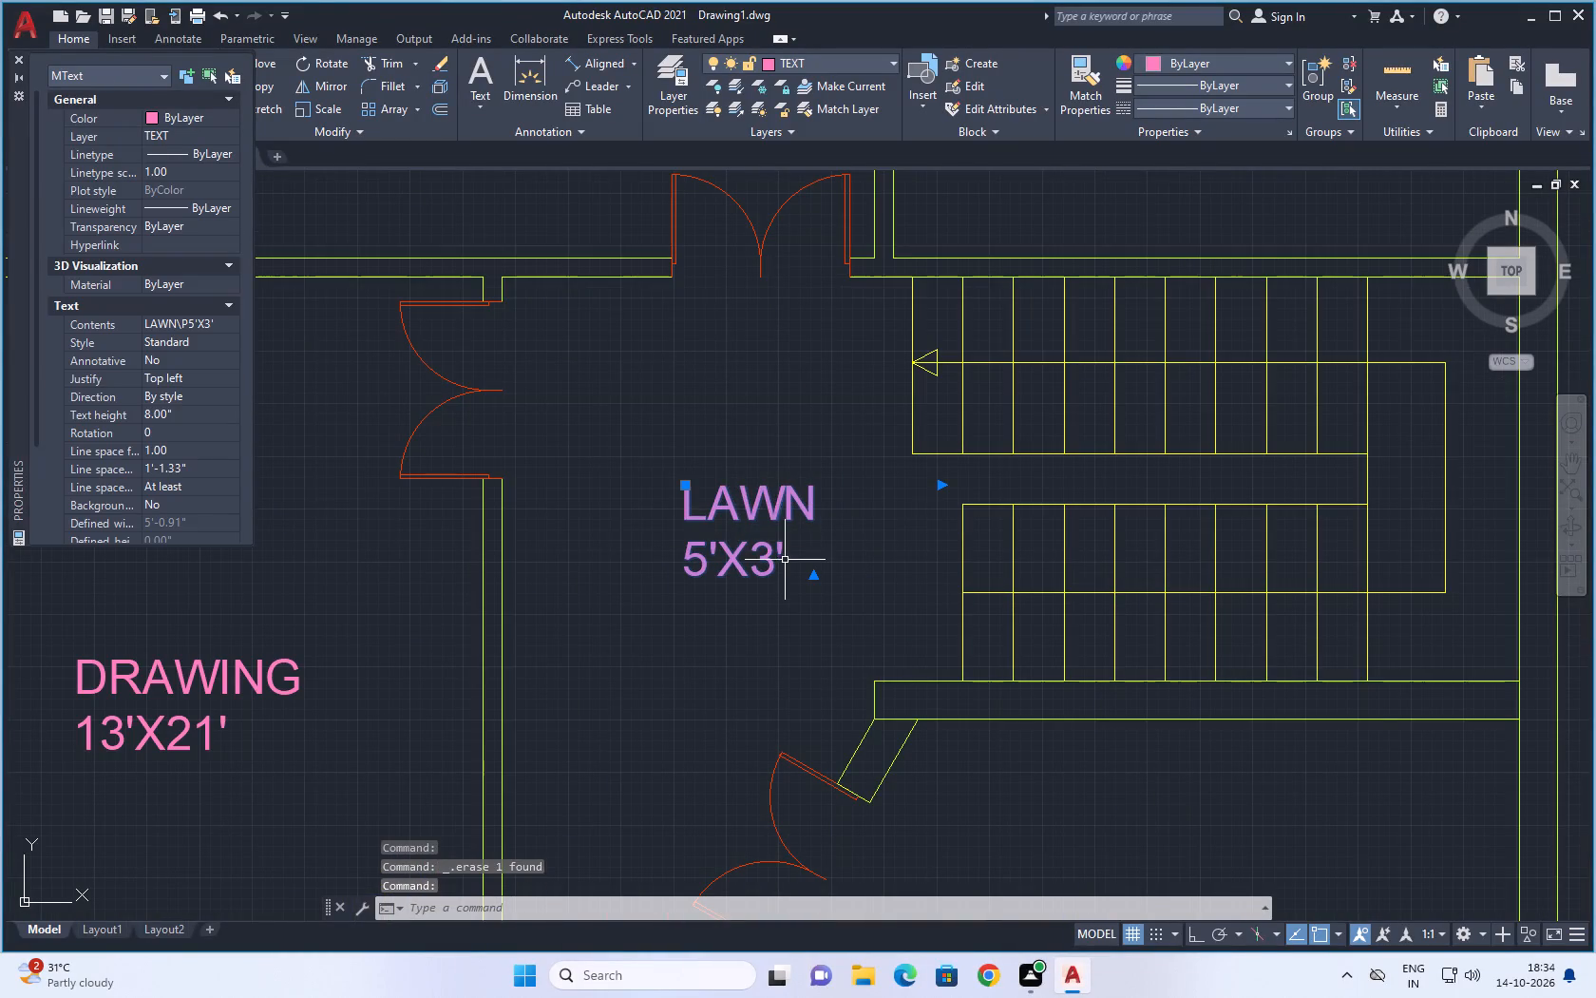
pyautogui.doubleClick(776, 549)
pyautogui.click(791, 555)
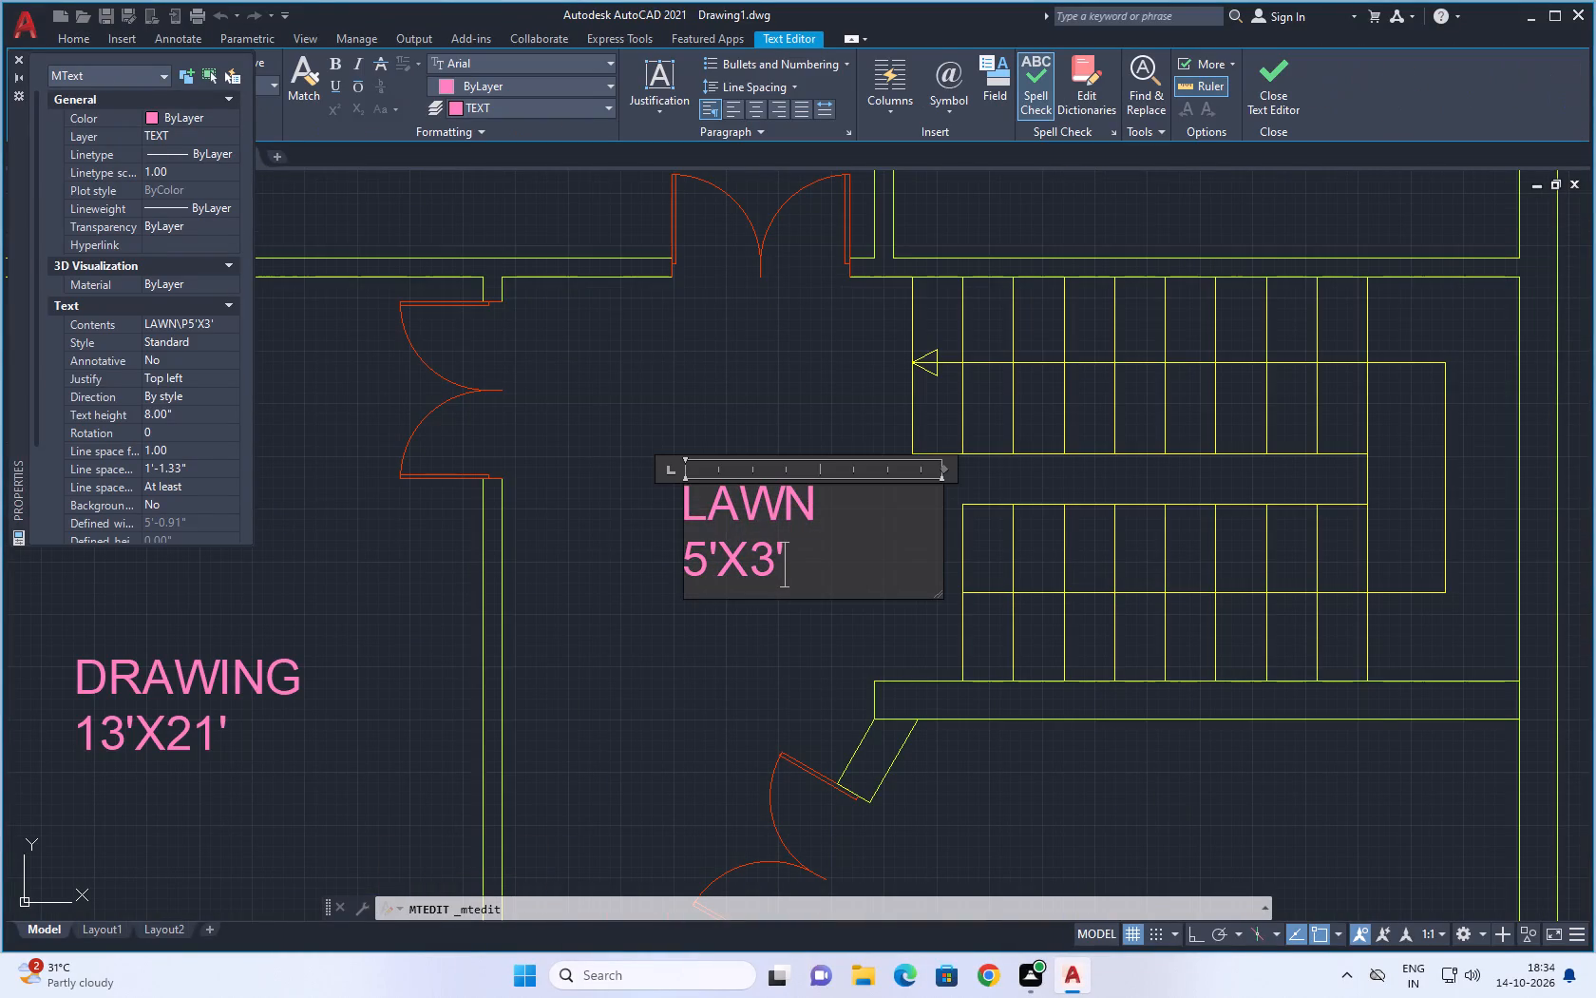
pyautogui.press('BackSpace')
pyautogui.press('BackSpace')
pyautogui.press('BackSpace')
pyautogui.press('BackSpace')
pyautogui.press('BackSpace')
pyautogui.press('BackSpace')
pyautogui.press('BackSpace')
pyautogui.press('BackSpace')
pyautogui.press('BackSpace')
pyautogui.press('BackSpace')
pyautogui.press('BackSpace')
pyautogui.press('BackSpace')
pyautogui.press('BackSpace')
pyautogui.press('BackSpace')
pyautogui.press('BackSpace')
pyautogui.press('BackSpace')
pyautogui.press('BackSpace')
pyautogui.press('BackSpace')
pyautogui.press('BackSpace')
pyautogui.press('BackSpace')
pyautogui.press('BackSpace')
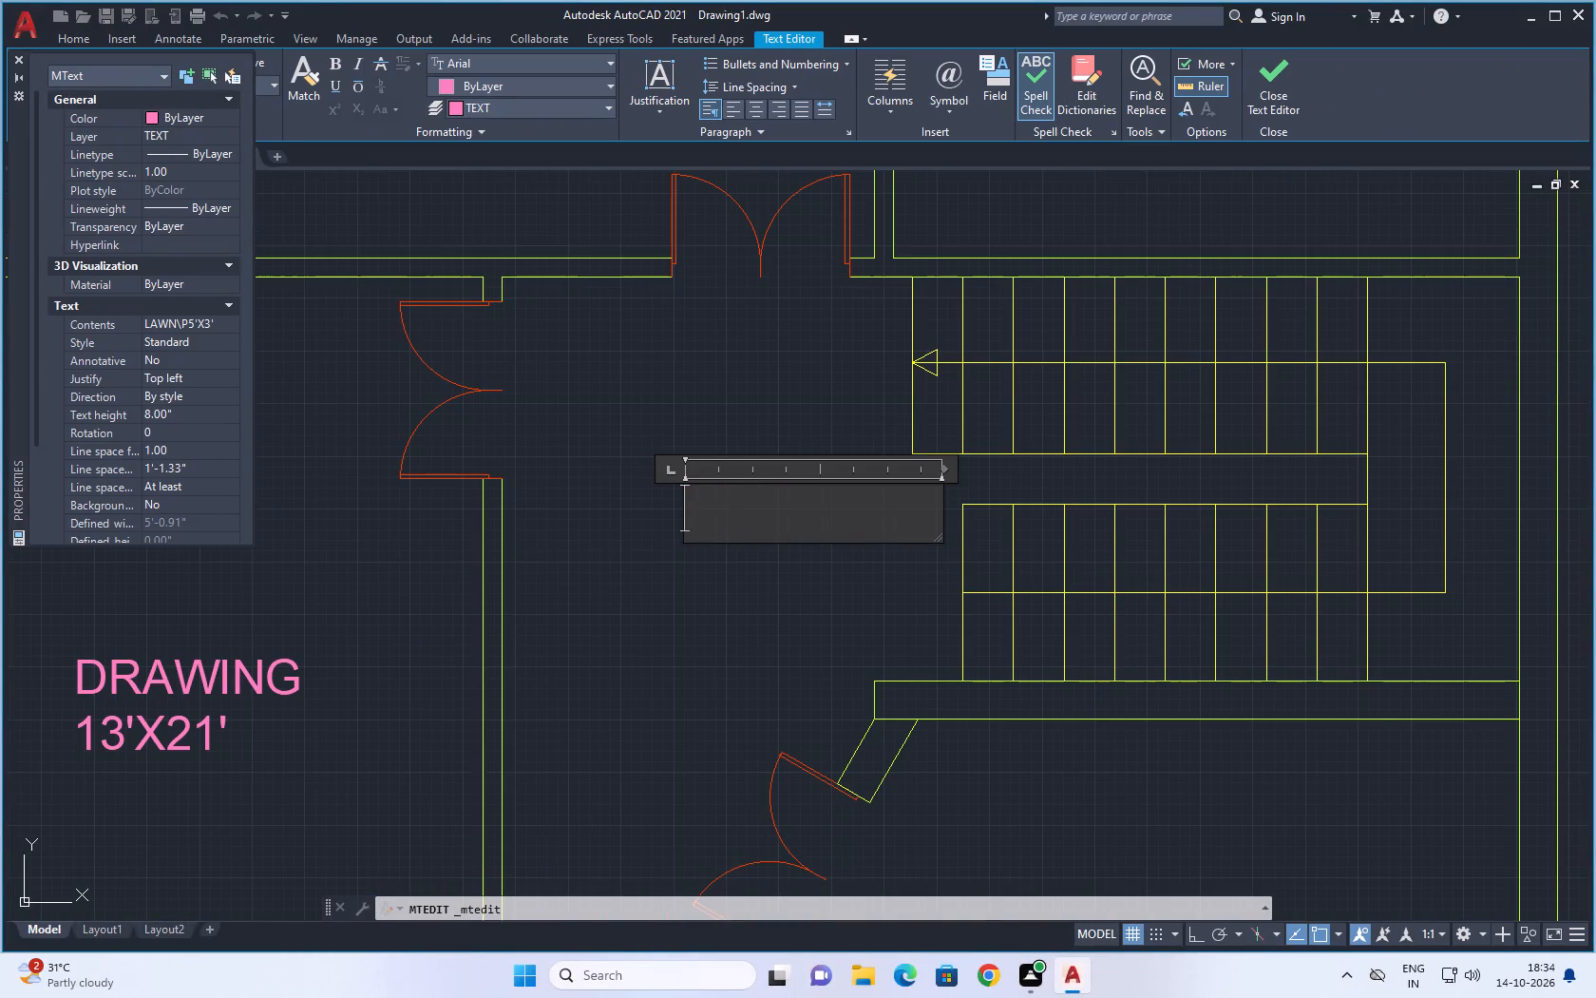
pyautogui.press('BackSpace')
pyautogui.press('BackSpace')
pyautogui.press('BackSpace')
pyautogui.write('STAIR')
pyautogui.press('Return')
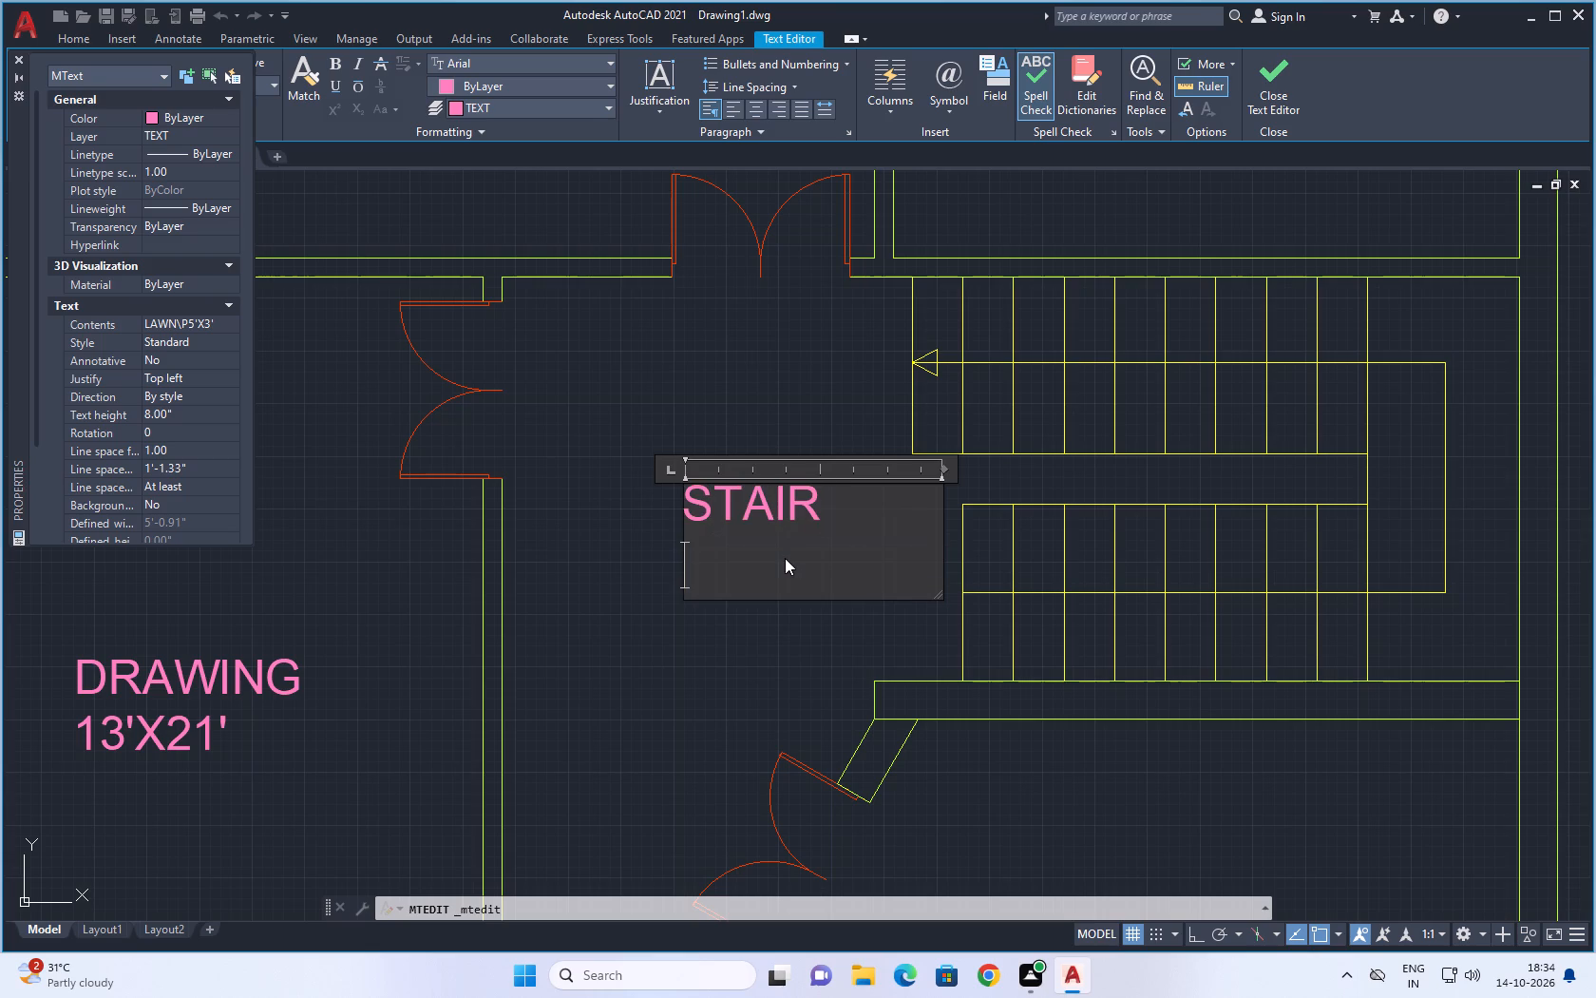
pyautogui.write('20\'6"')
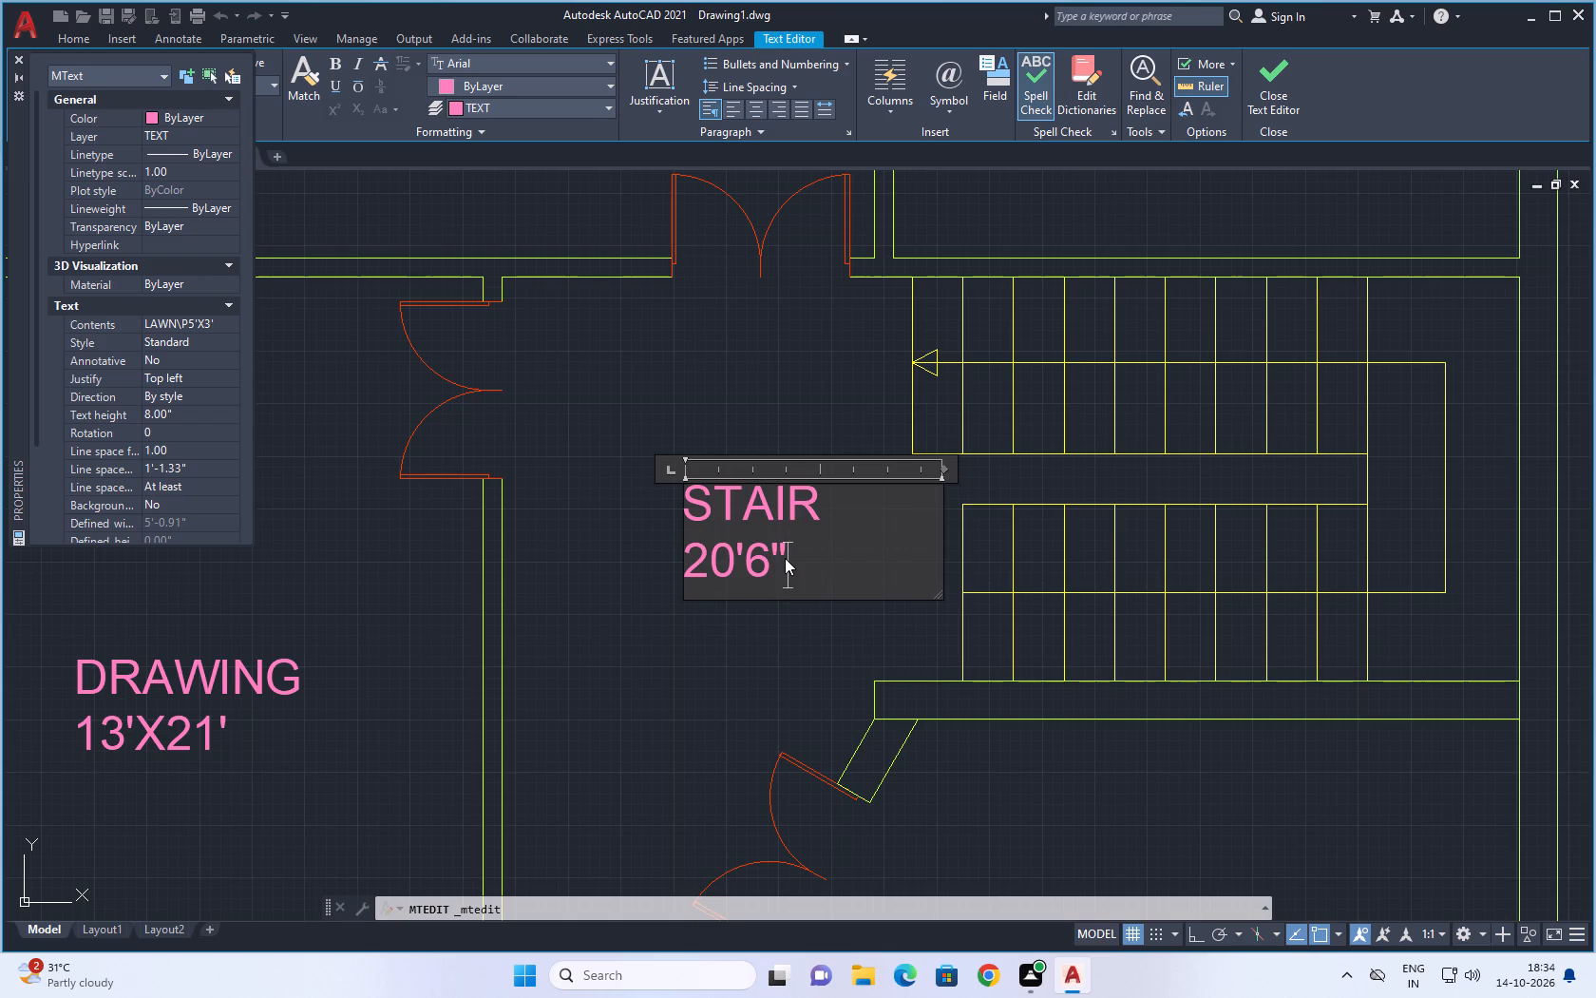
pyautogui.write('X8')
pyautogui.press("'")
pyautogui.click(753, 408)
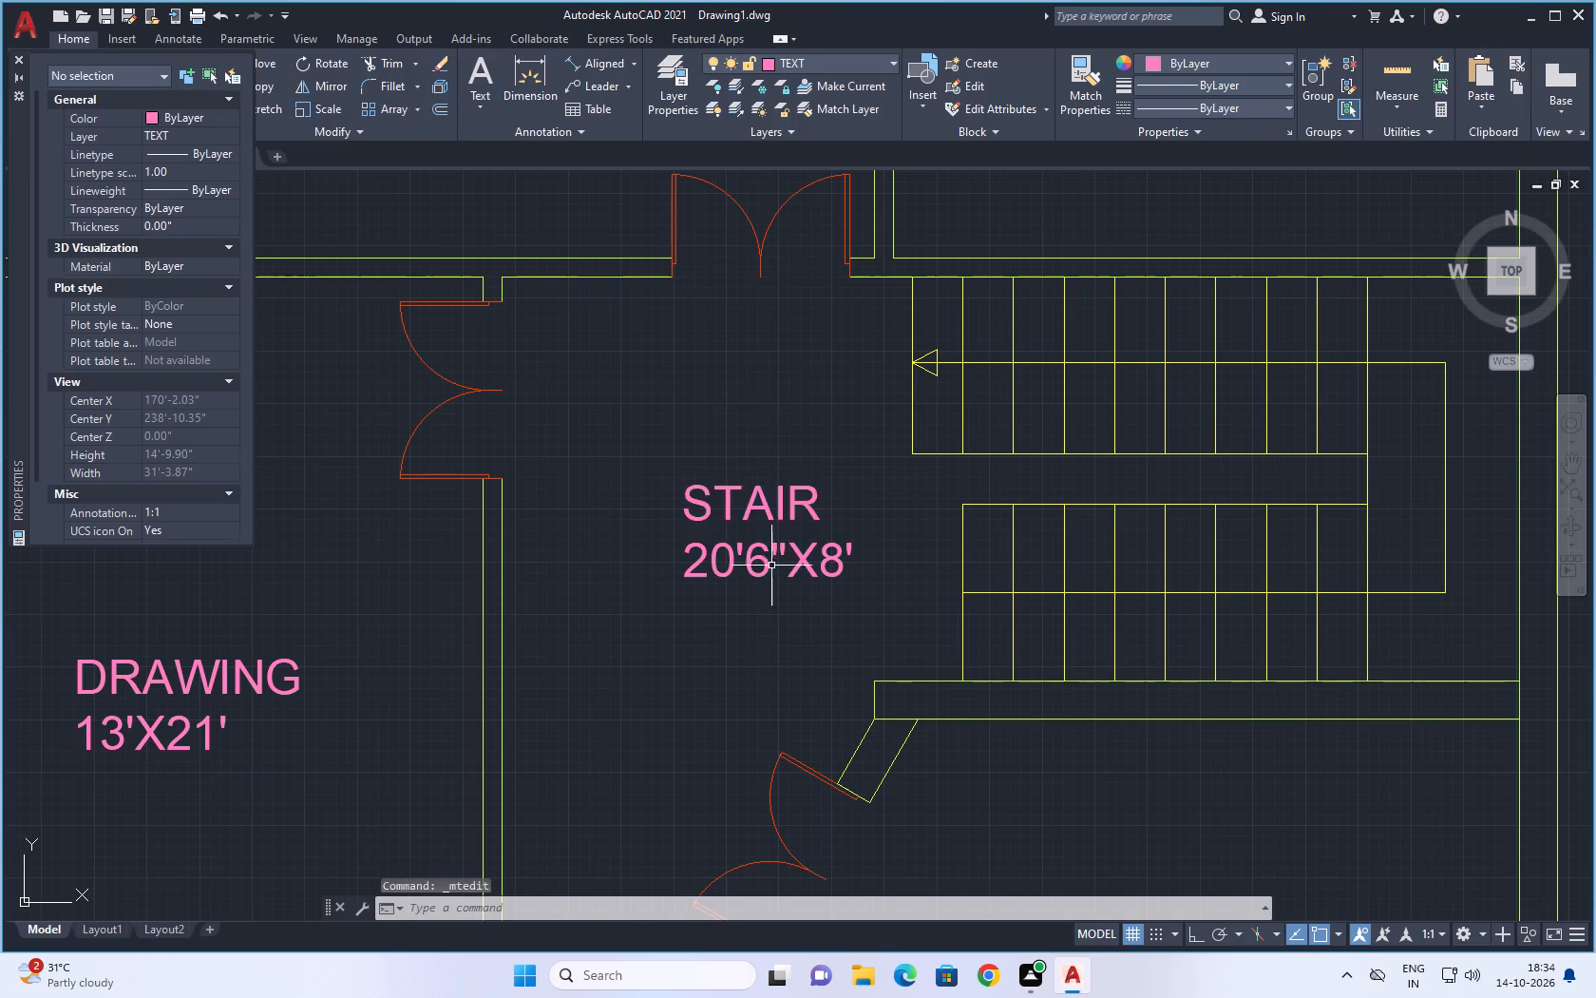
# Change the BED ROOM label in the room between the TV lounge and the outer wall to KITCHEN over 13'X11'.
pyautogui.scroll(-1, 772, 566)
pyautogui.moveTo(1064, 334); pyautogui.dragTo(941, 701, button='middle')
pyautogui.scroll(-1, 1051, 359)
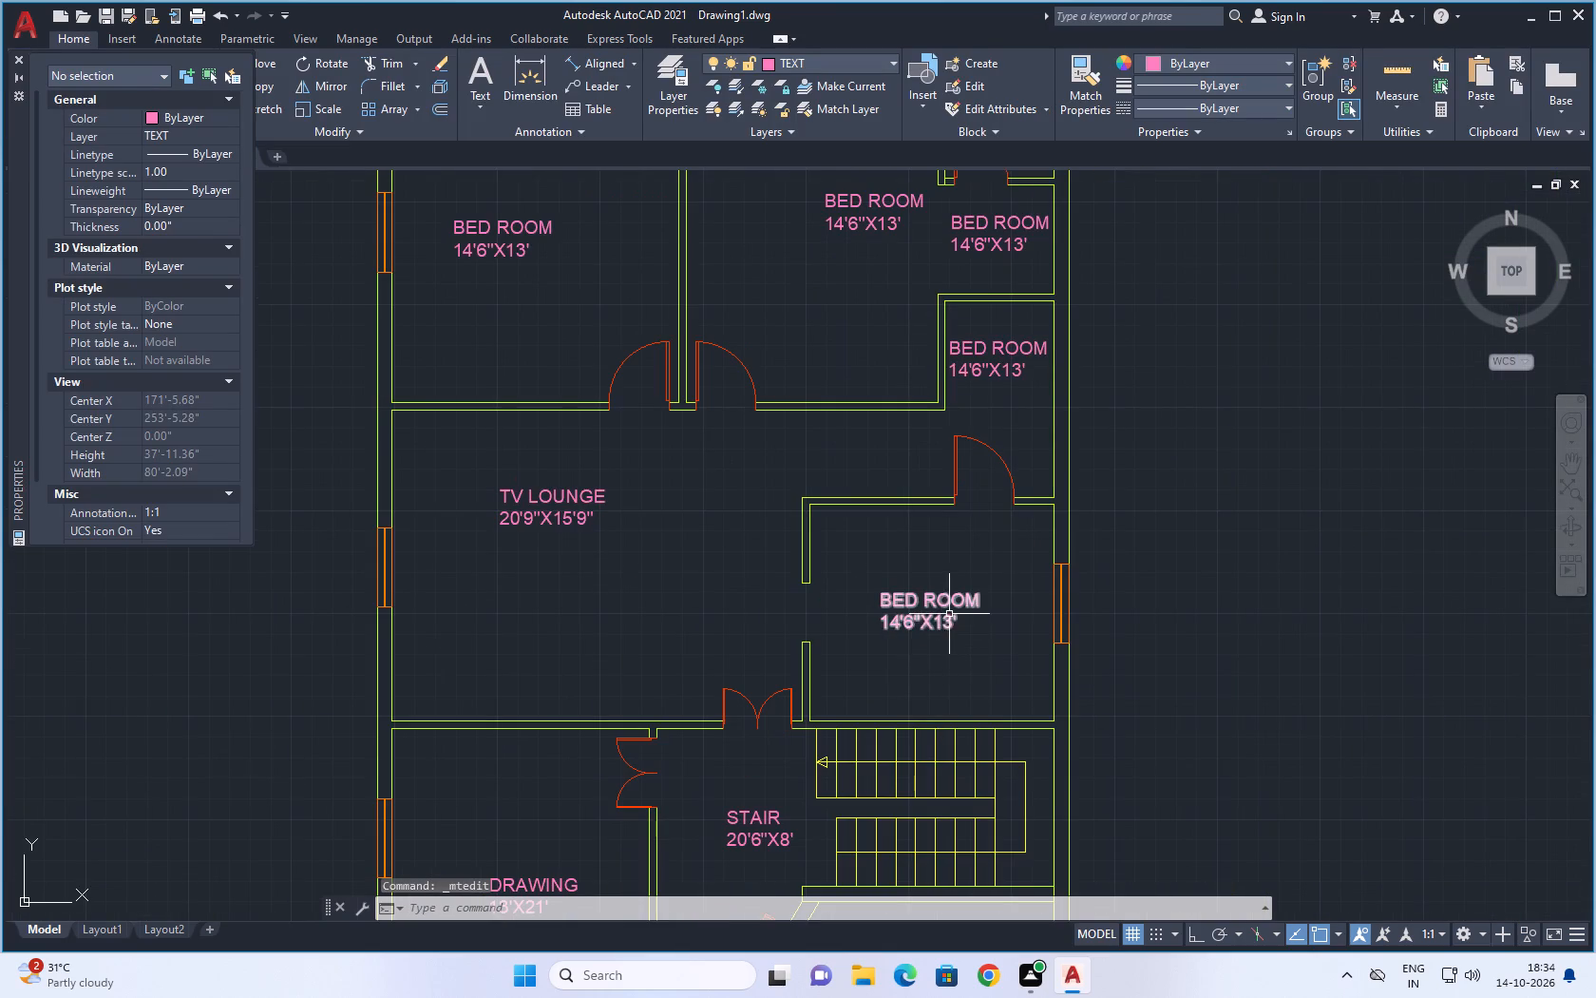
pyautogui.doubleClick(949, 614)
pyautogui.click(967, 633)
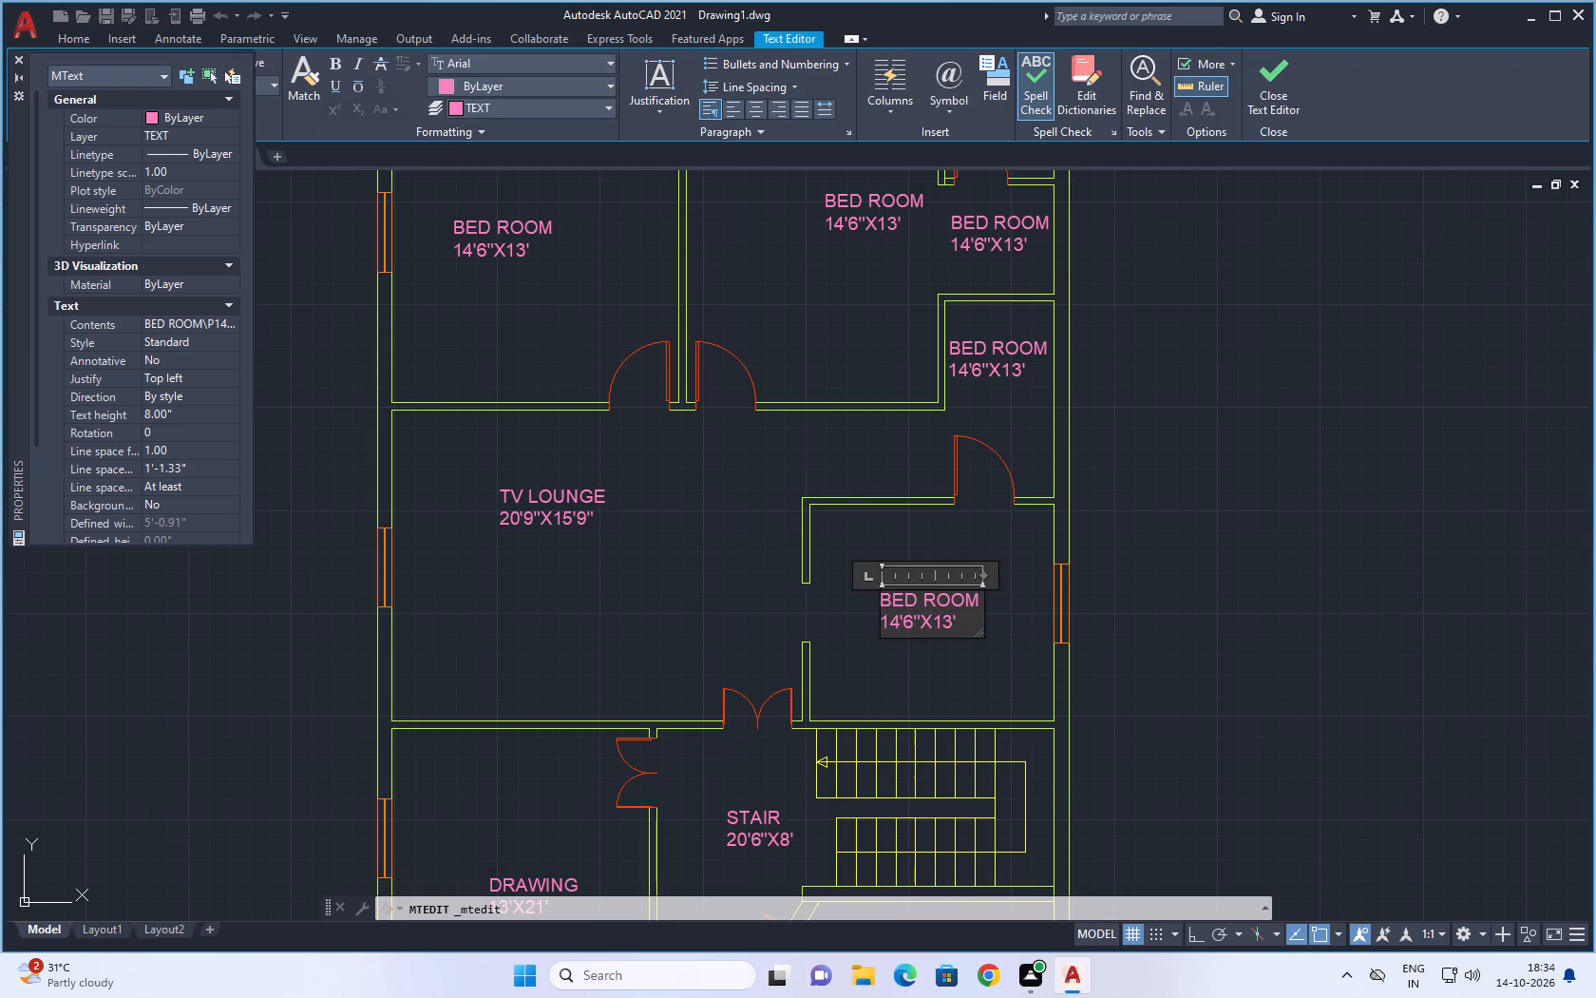
pyautogui.press('BackSpace')
pyautogui.press('BackSpace')
pyautogui.press('BackSpace')
pyautogui.press('BackSpace')
pyautogui.press('BackSpace')
pyautogui.press('BackSpace')
pyautogui.press('BackSpace')
pyautogui.press('BackSpace')
pyautogui.press('BackSpace')
pyautogui.press('BackSpace')
pyautogui.press('BackSpace')
pyautogui.press('BackSpace')
pyautogui.press('BackSpace')
pyautogui.press('BackSpace')
pyautogui.press('BackSpace')
pyautogui.press('BackSpace')
pyautogui.press('BackSpace')
pyautogui.press('BackSpace')
pyautogui.press('BackSpace')
pyautogui.press('BackSpace')
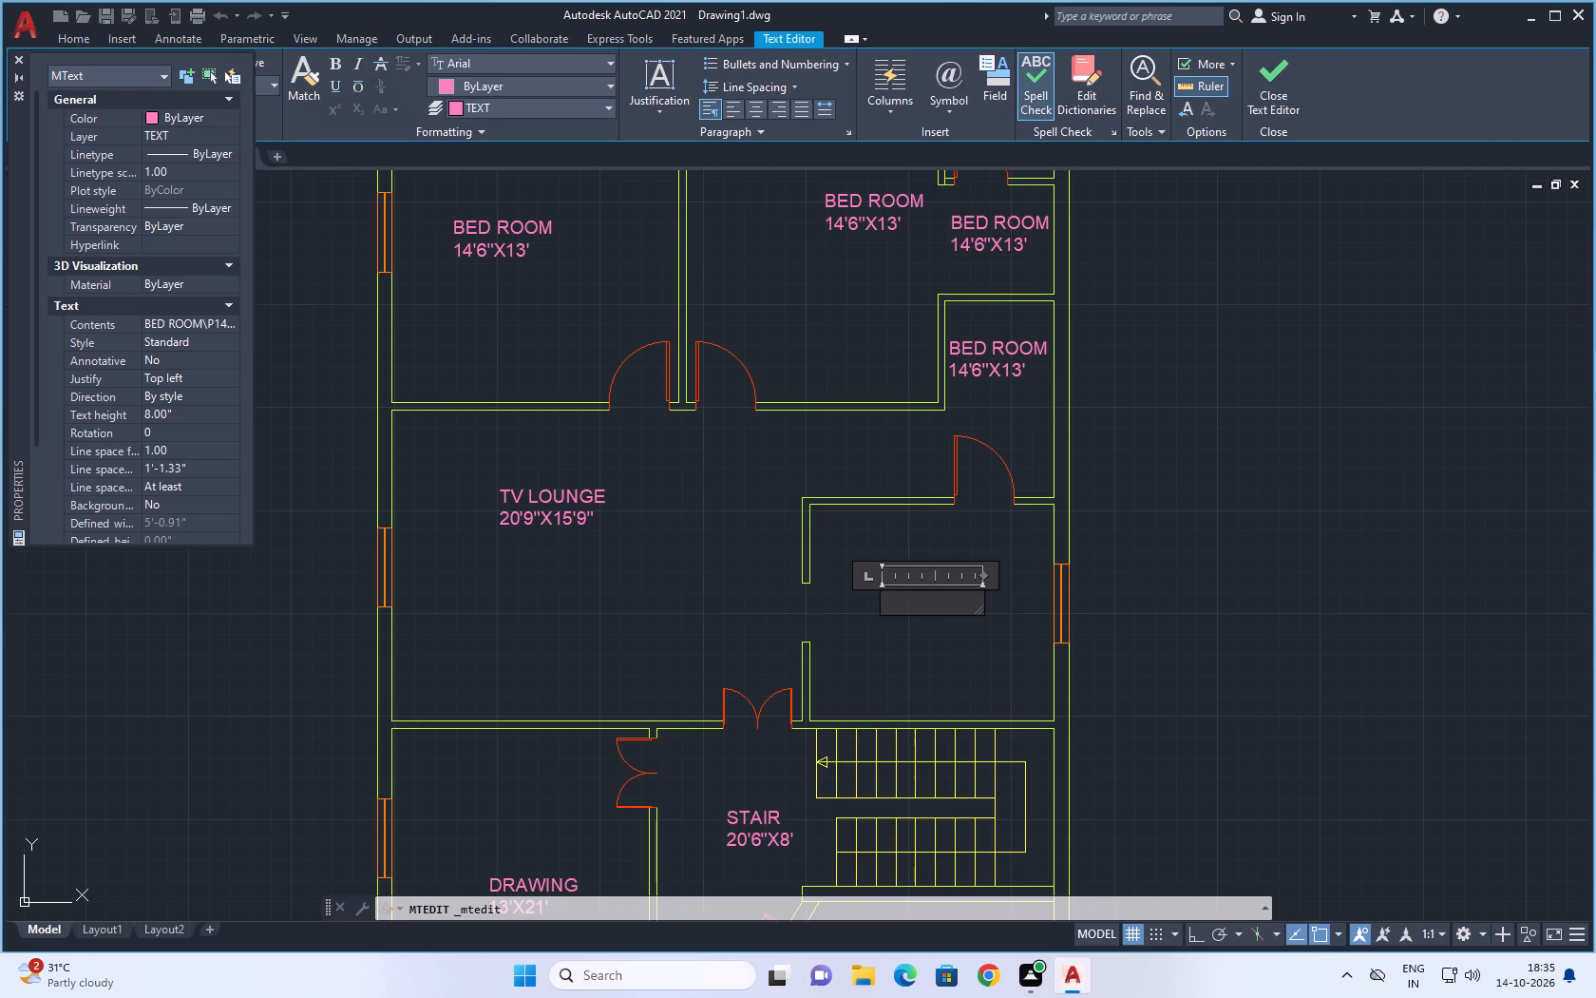
pyautogui.write('KITH')
pyautogui.write('CHEN')
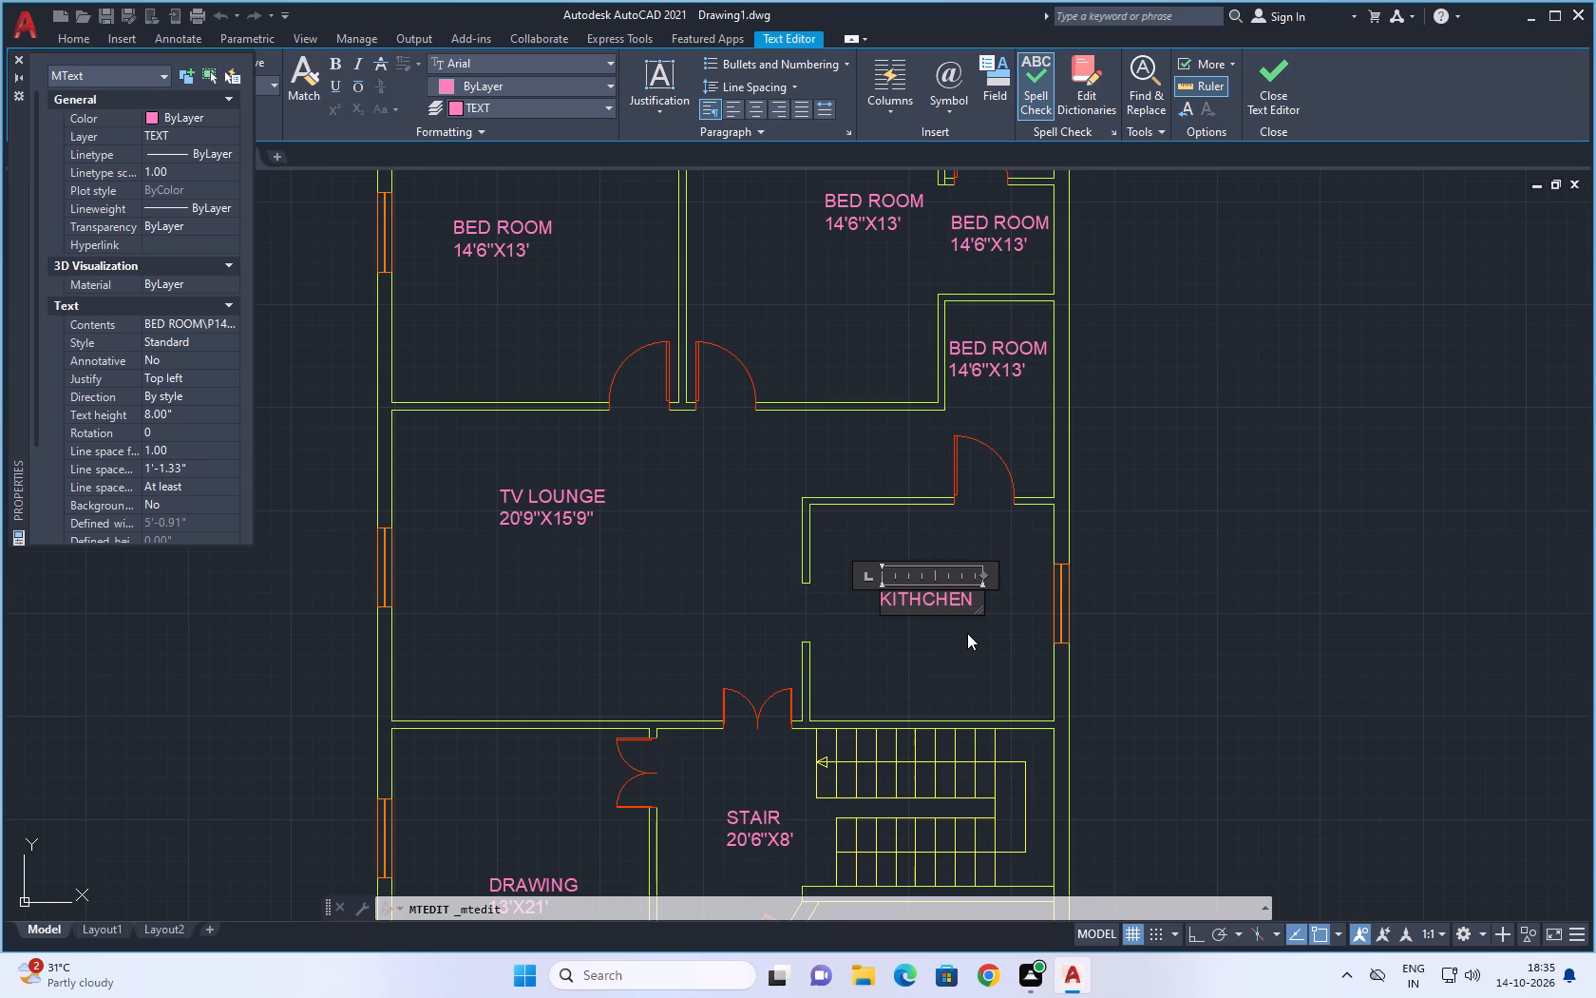
pyautogui.press('Return')
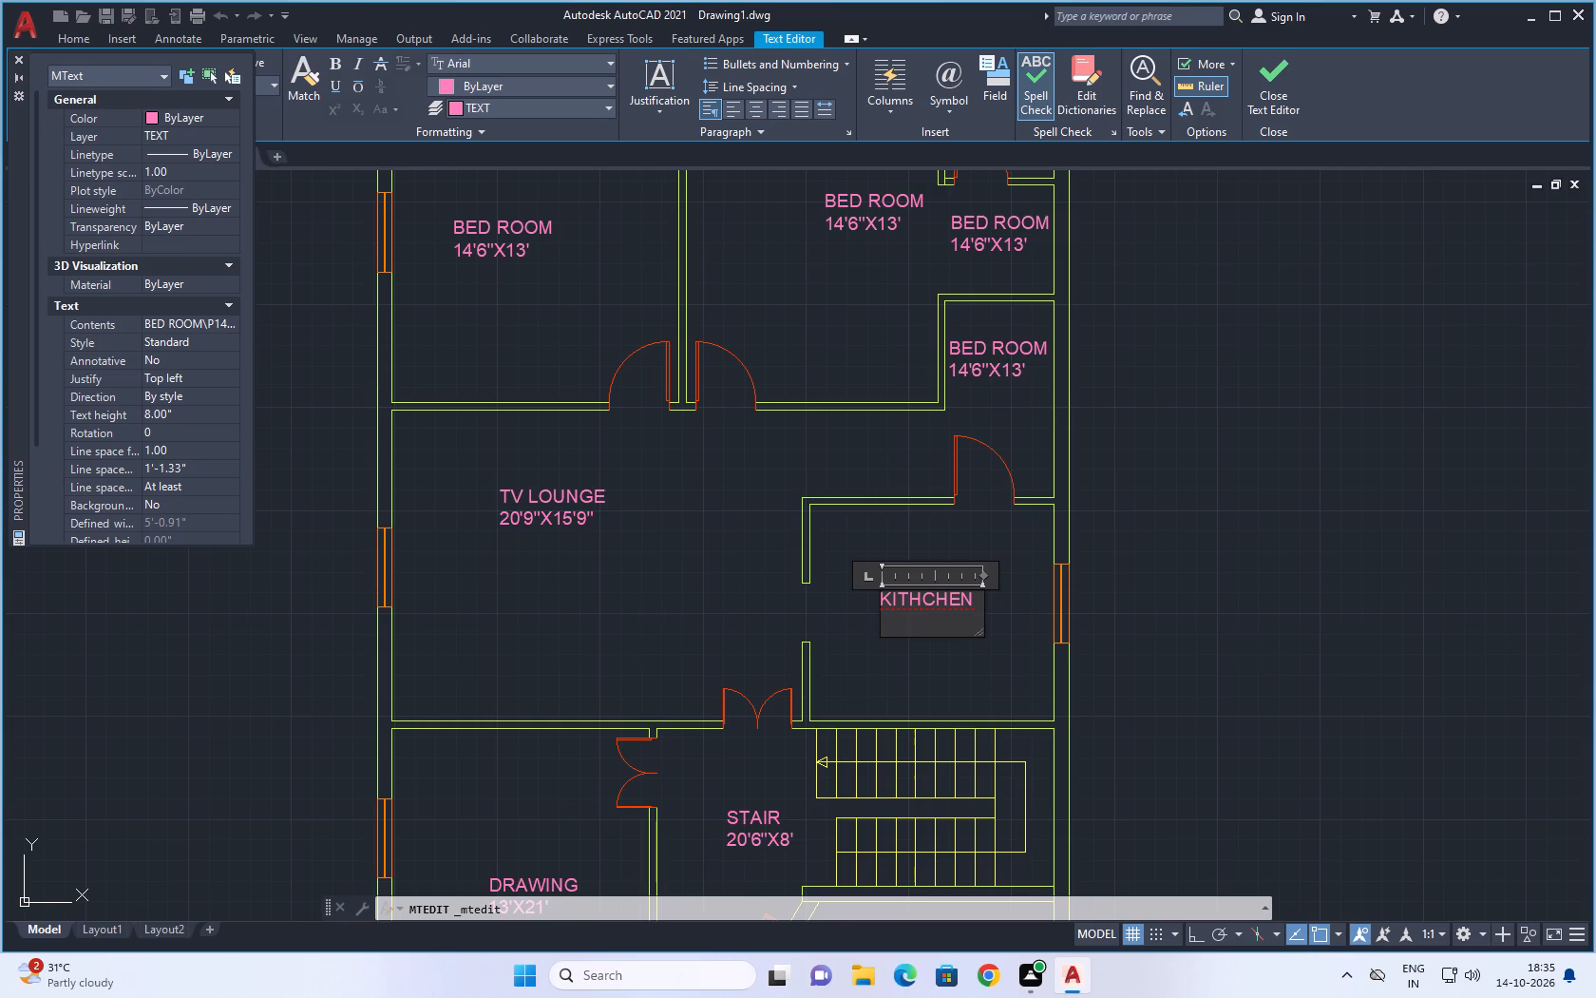
pyautogui.click(921, 605)
pyautogui.press('BackSpace')
pyautogui.click(972, 597)
pyautogui.press('Return')
pyautogui.write("13'")
pyautogui.write("X11'")
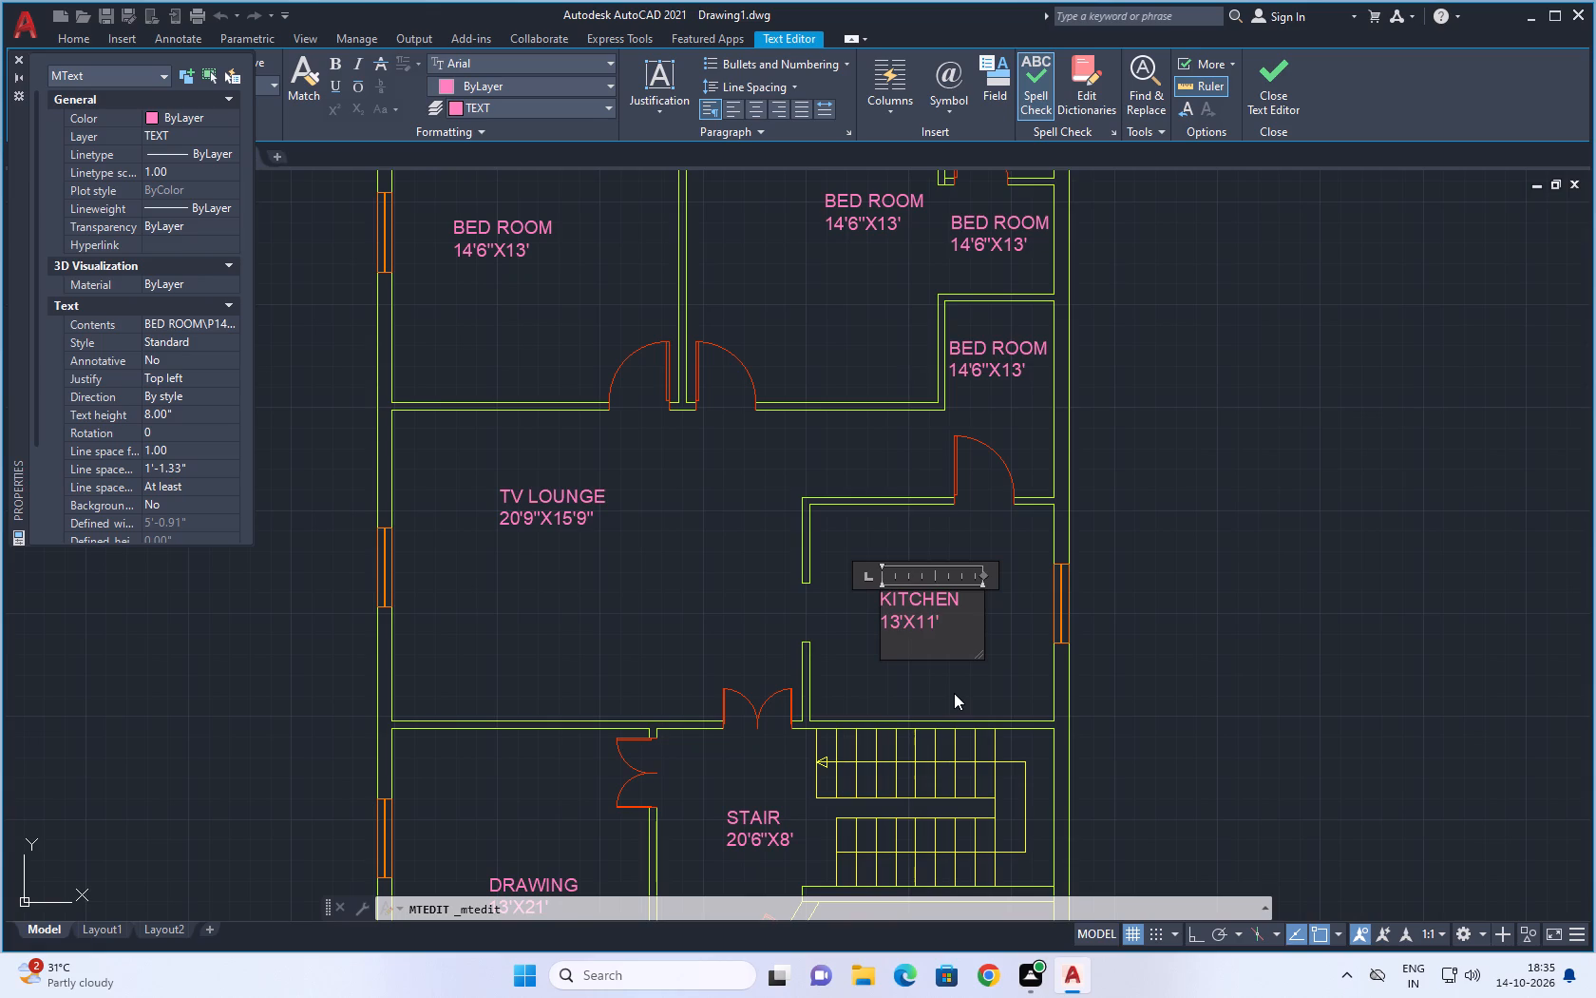
pyautogui.click(1149, 630)
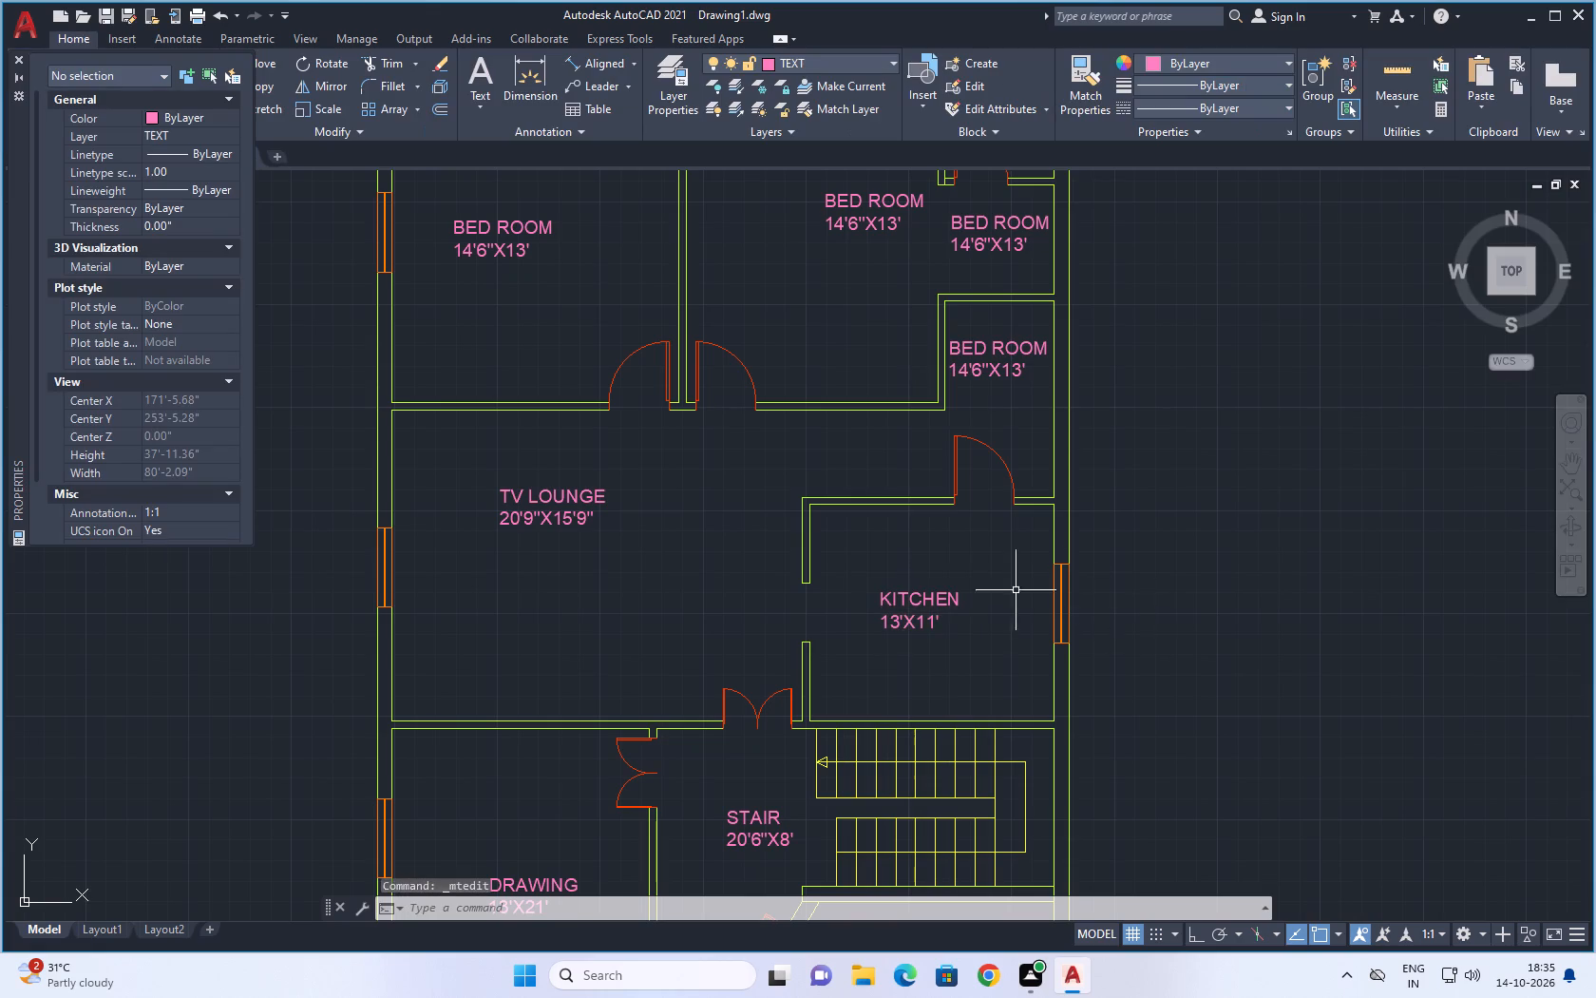
# Change the BED ROOM label in the narrow space above the kitchen door to OPEN over 6'X10'3".
pyautogui.scroll(1, 960, 407)
pyautogui.moveTo(1003, 372); pyautogui.dragTo(955, 600, button='middle')
pyautogui.doubleClick(941, 550)
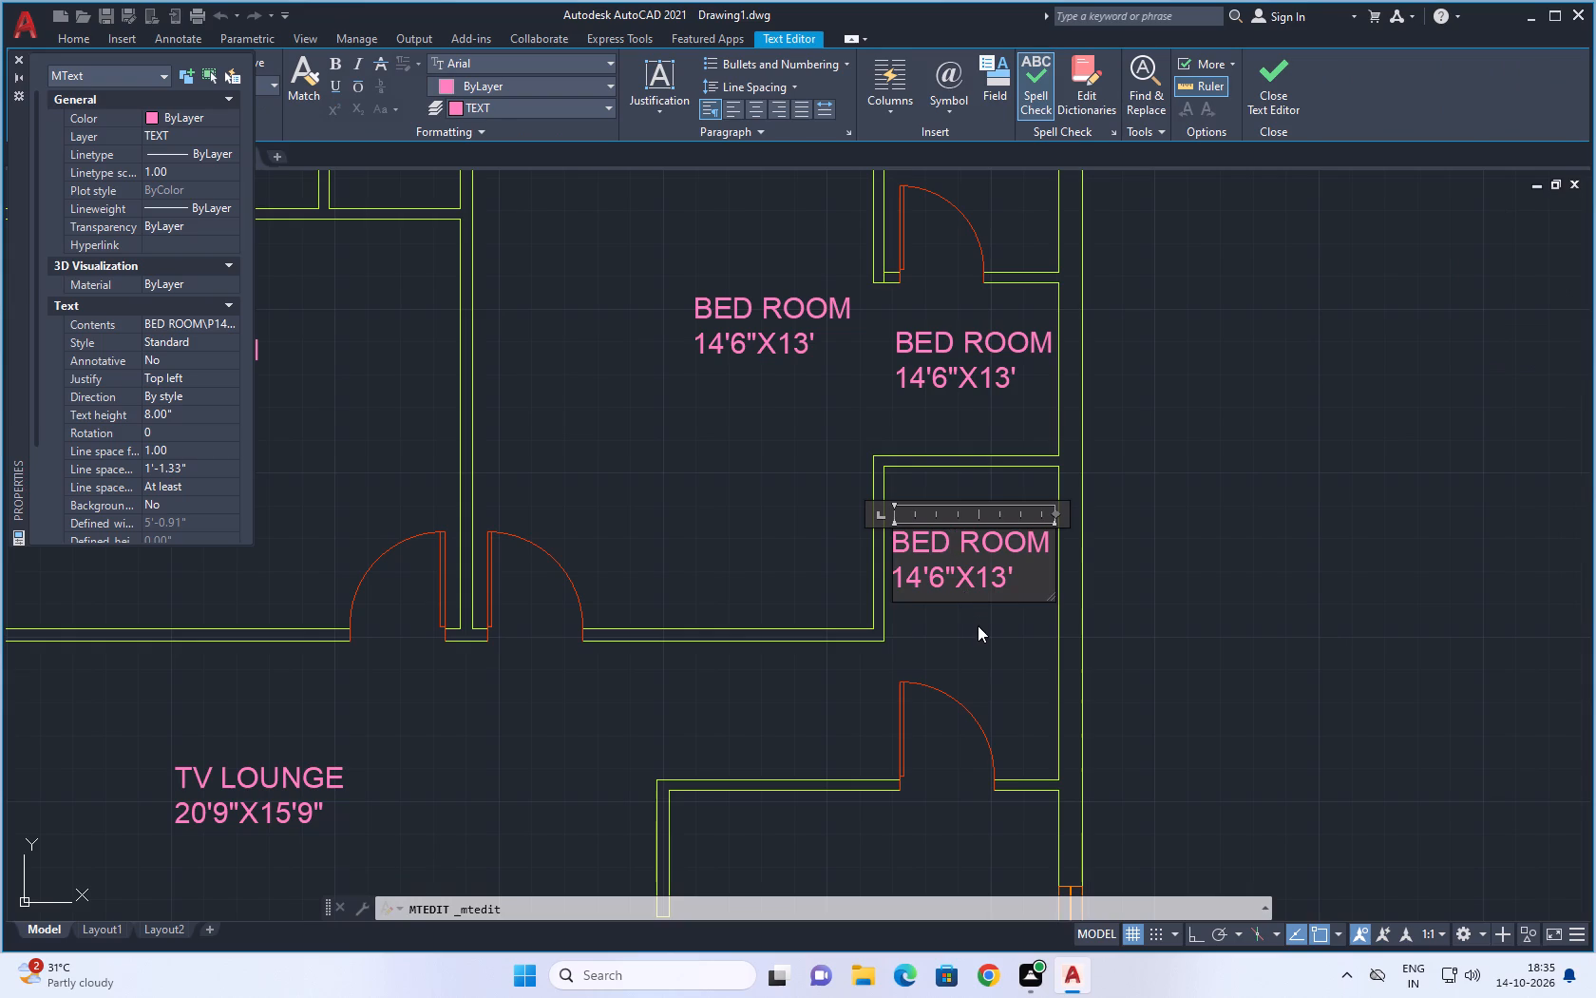
pyautogui.click(1033, 568)
pyautogui.press('BackSpace')
pyautogui.press('BackSpace')
pyautogui.press('BackSpace')
pyautogui.press('BackSpace')
pyautogui.press('BackSpace')
pyautogui.press('BackSpace')
pyautogui.press('BackSpace')
pyautogui.press('BackSpace')
pyautogui.press('BackSpace')
pyautogui.press('BackSpace')
pyautogui.press('BackSpace')
pyautogui.press('BackSpace')
pyautogui.press('BackSpace')
pyautogui.press('BackSpace')
pyautogui.press('BackSpace')
pyautogui.press('BackSpace')
pyautogui.press('BackSpace')
pyautogui.press('BackSpace')
pyautogui.press('BackSpace')
pyautogui.press('BackSpace')
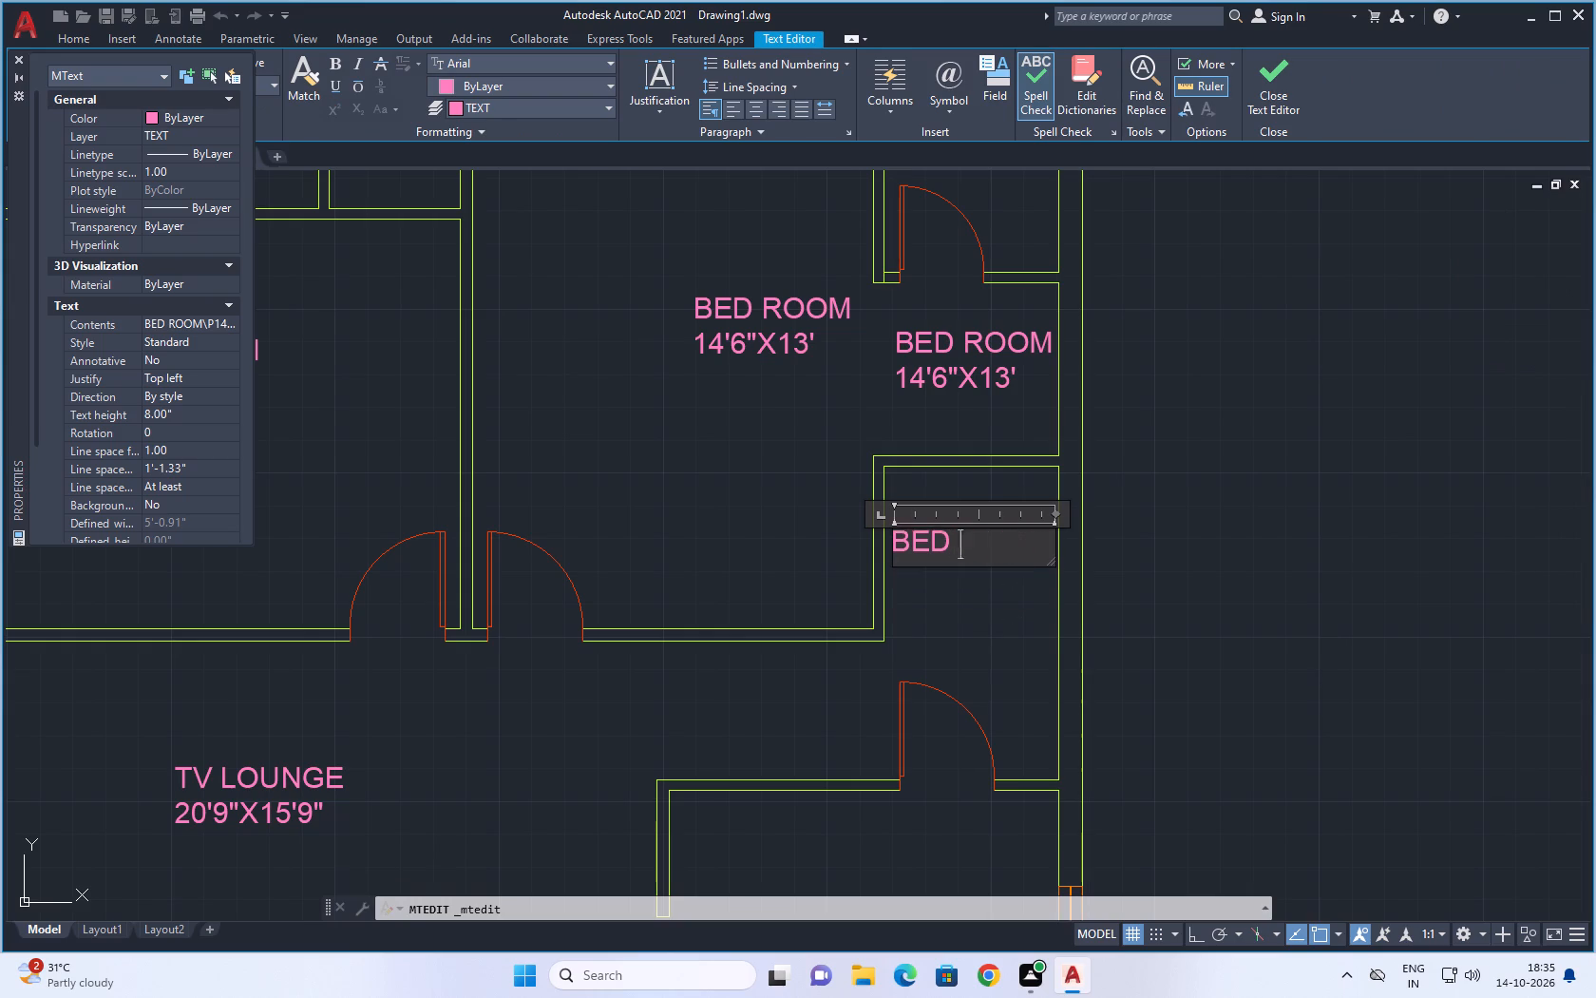
pyautogui.press('BackSpace')
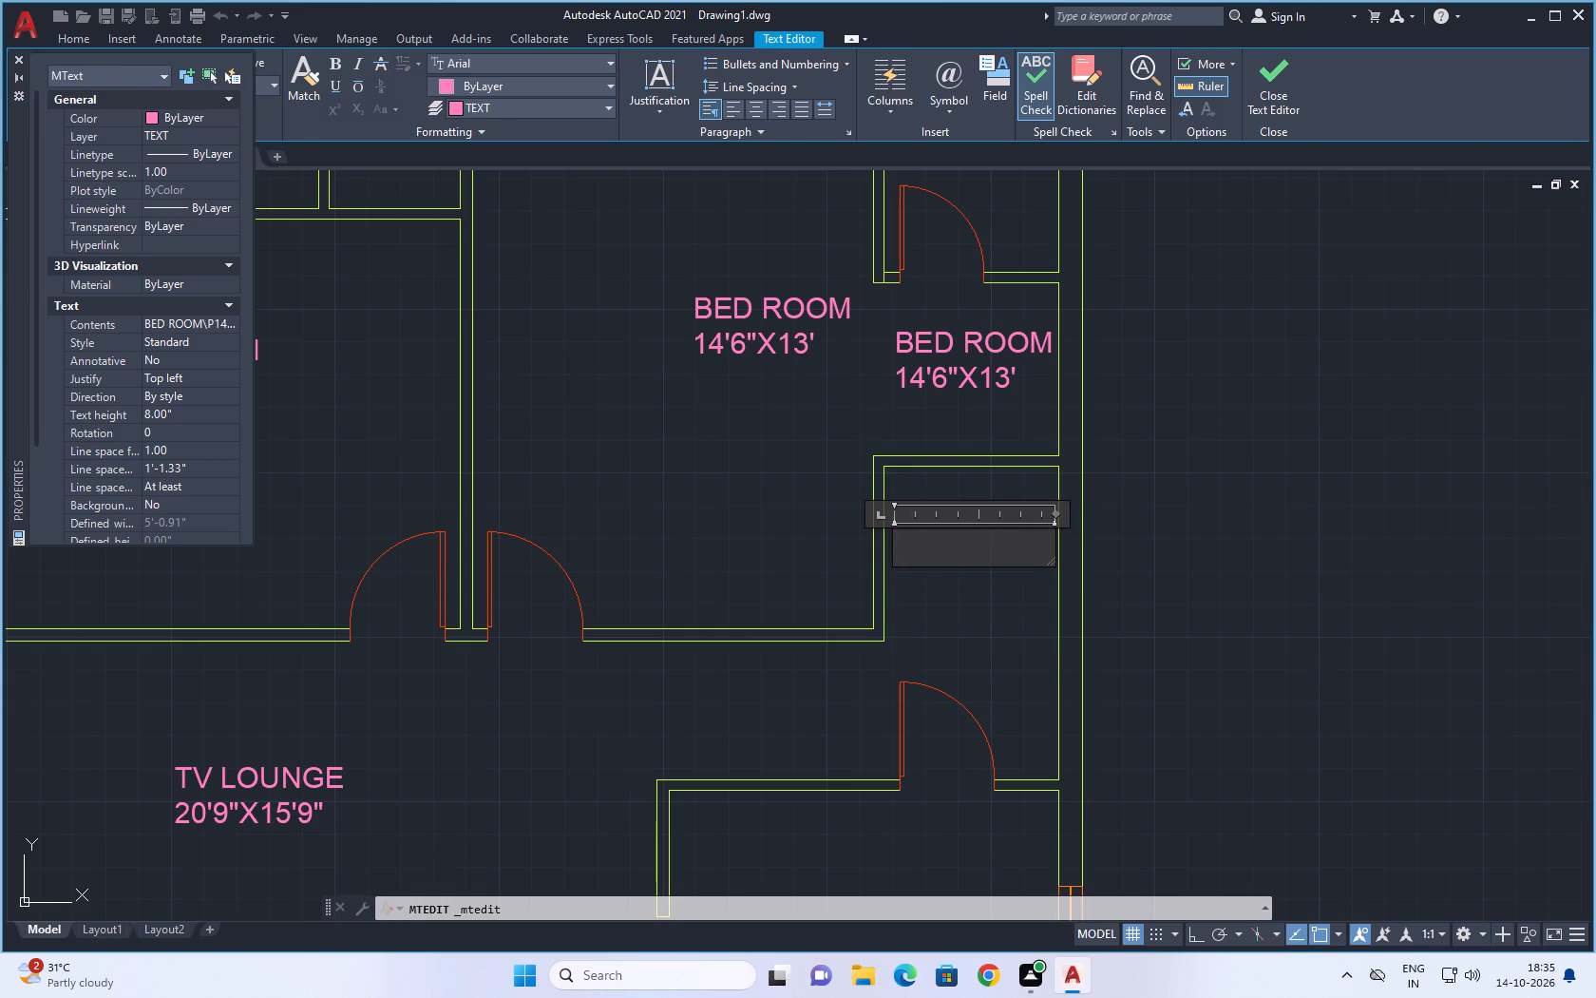
pyautogui.write('OPEN')
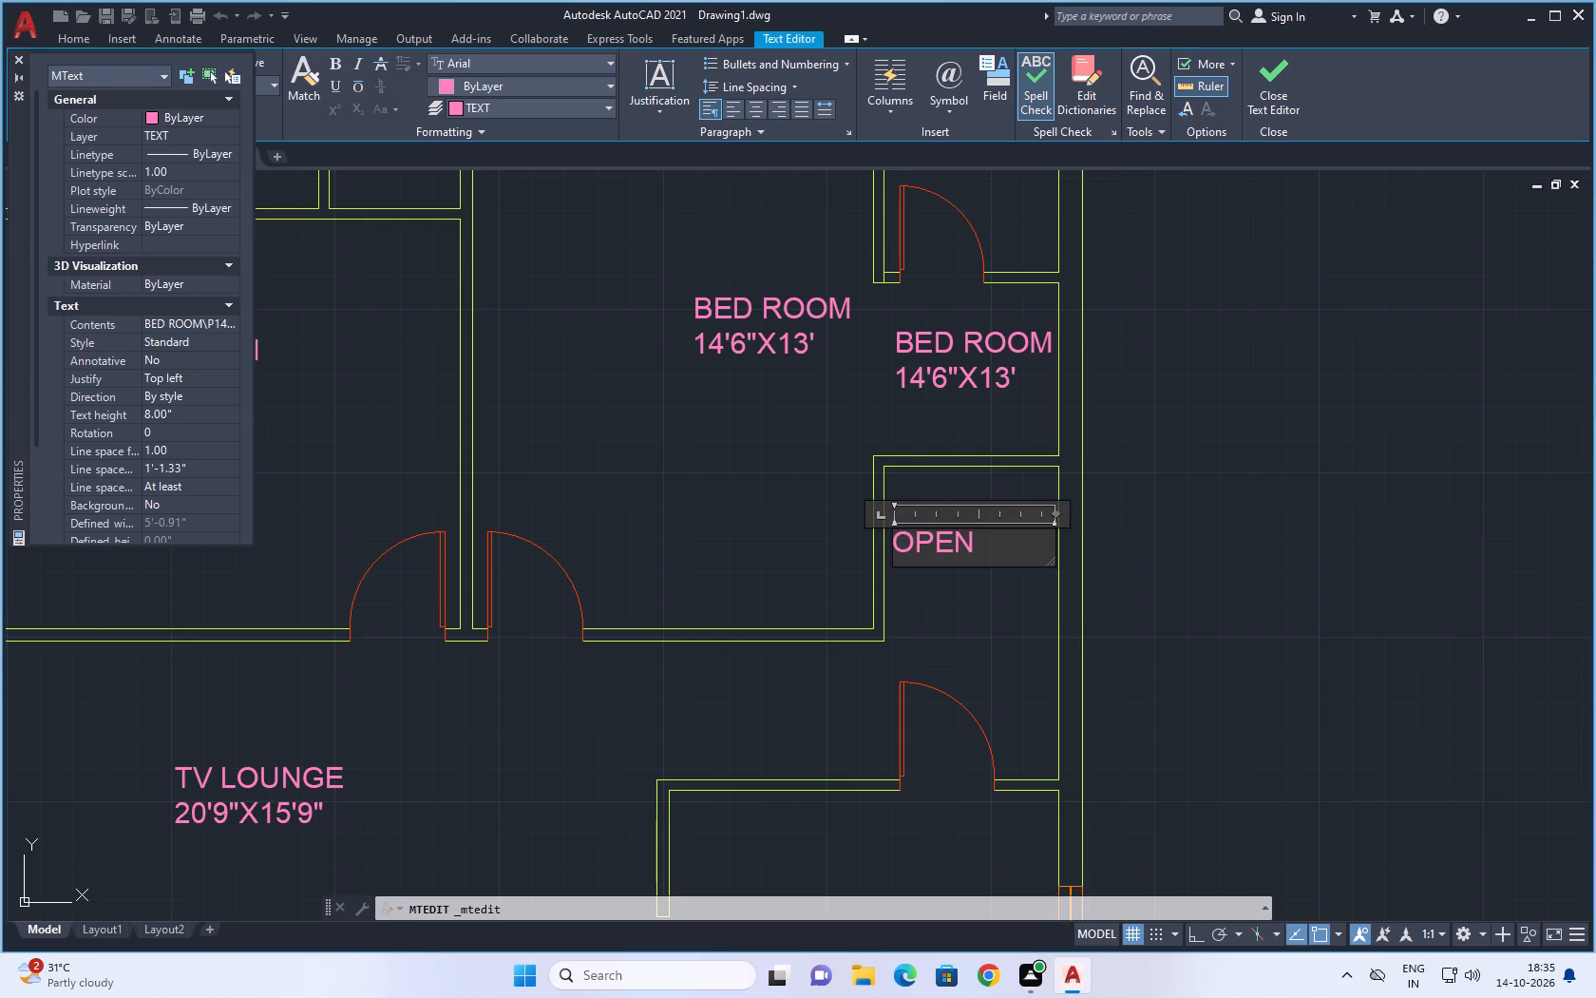
pyautogui.press('Return')
pyautogui.write("6'")
pyautogui.write('X10')
pyautogui.write('\'3"')
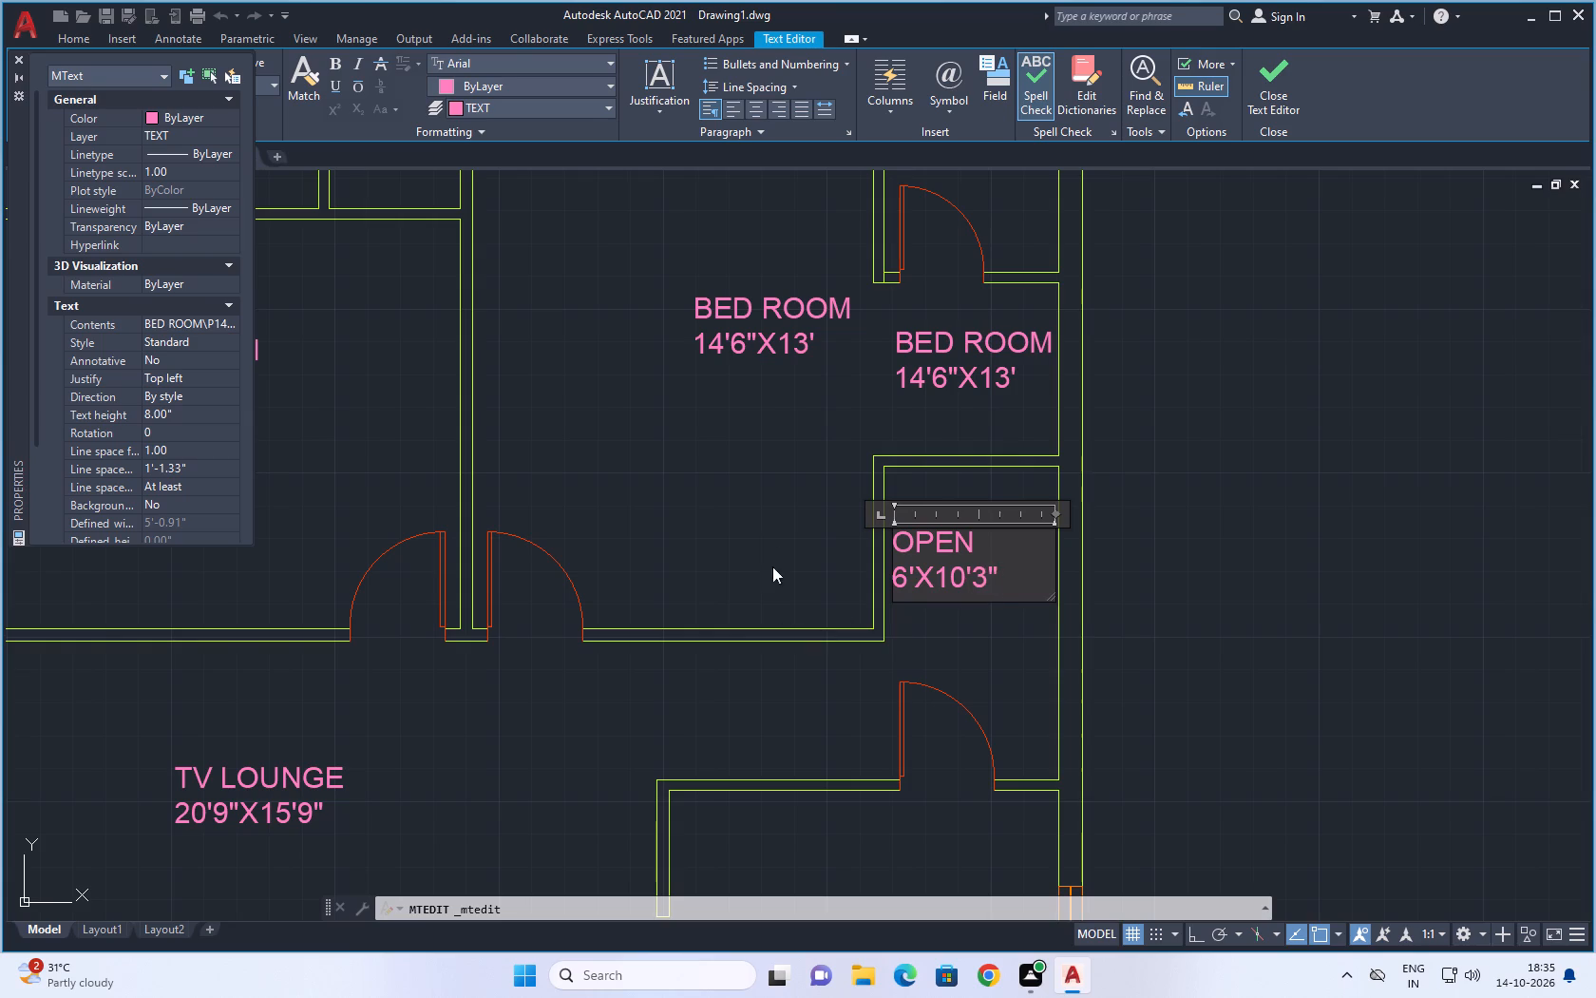
pyautogui.click(770, 521)
# Change the BED ROOM label in the small room directly above OPEN to DRESS over 6'X5'6".
pyautogui.moveTo(1337, 444); pyautogui.dragTo(1241, 606, button='middle')
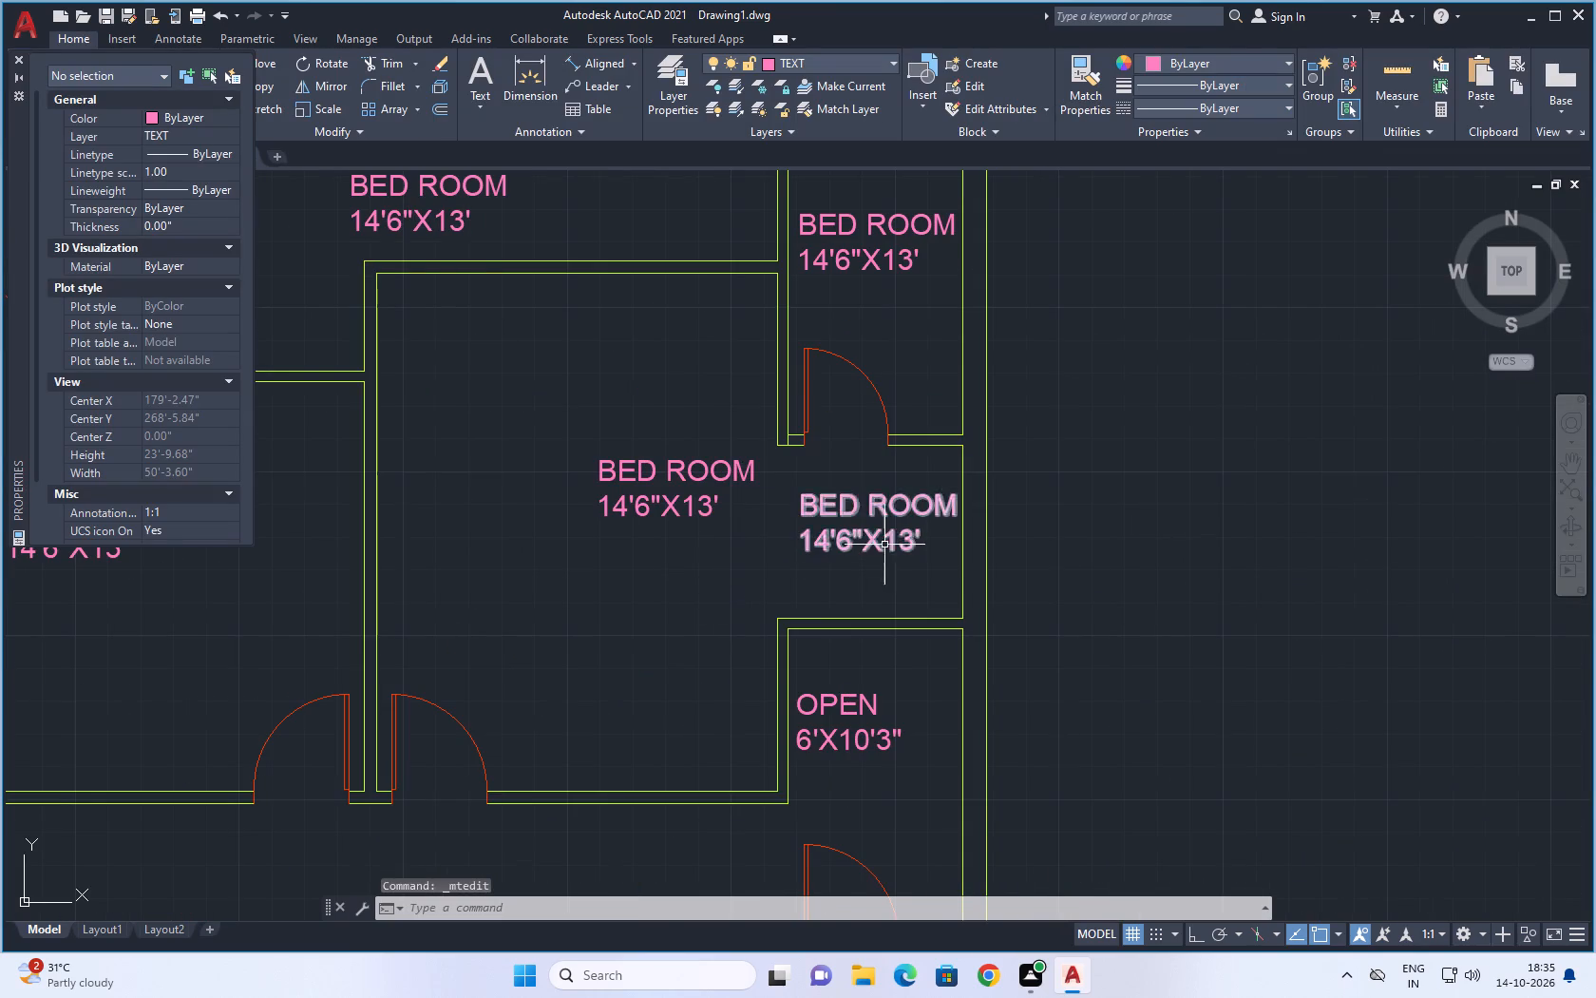
pyautogui.click(887, 543)
pyautogui.press('Escape')
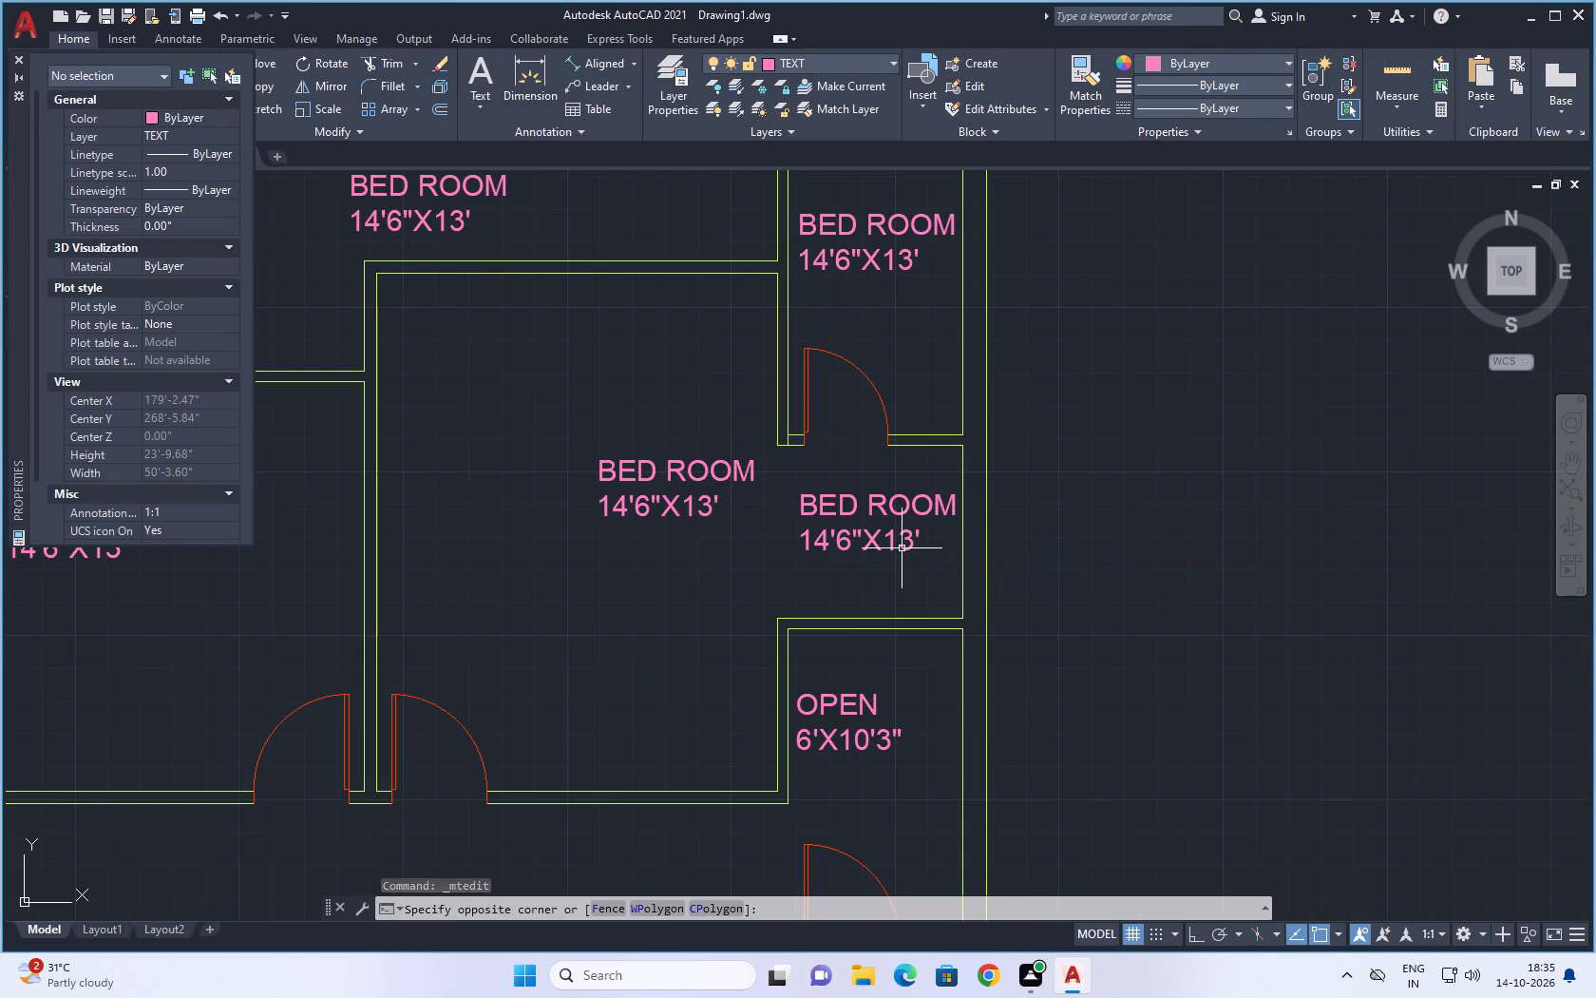
pyautogui.doubleClick(902, 543)
pyautogui.click(921, 539)
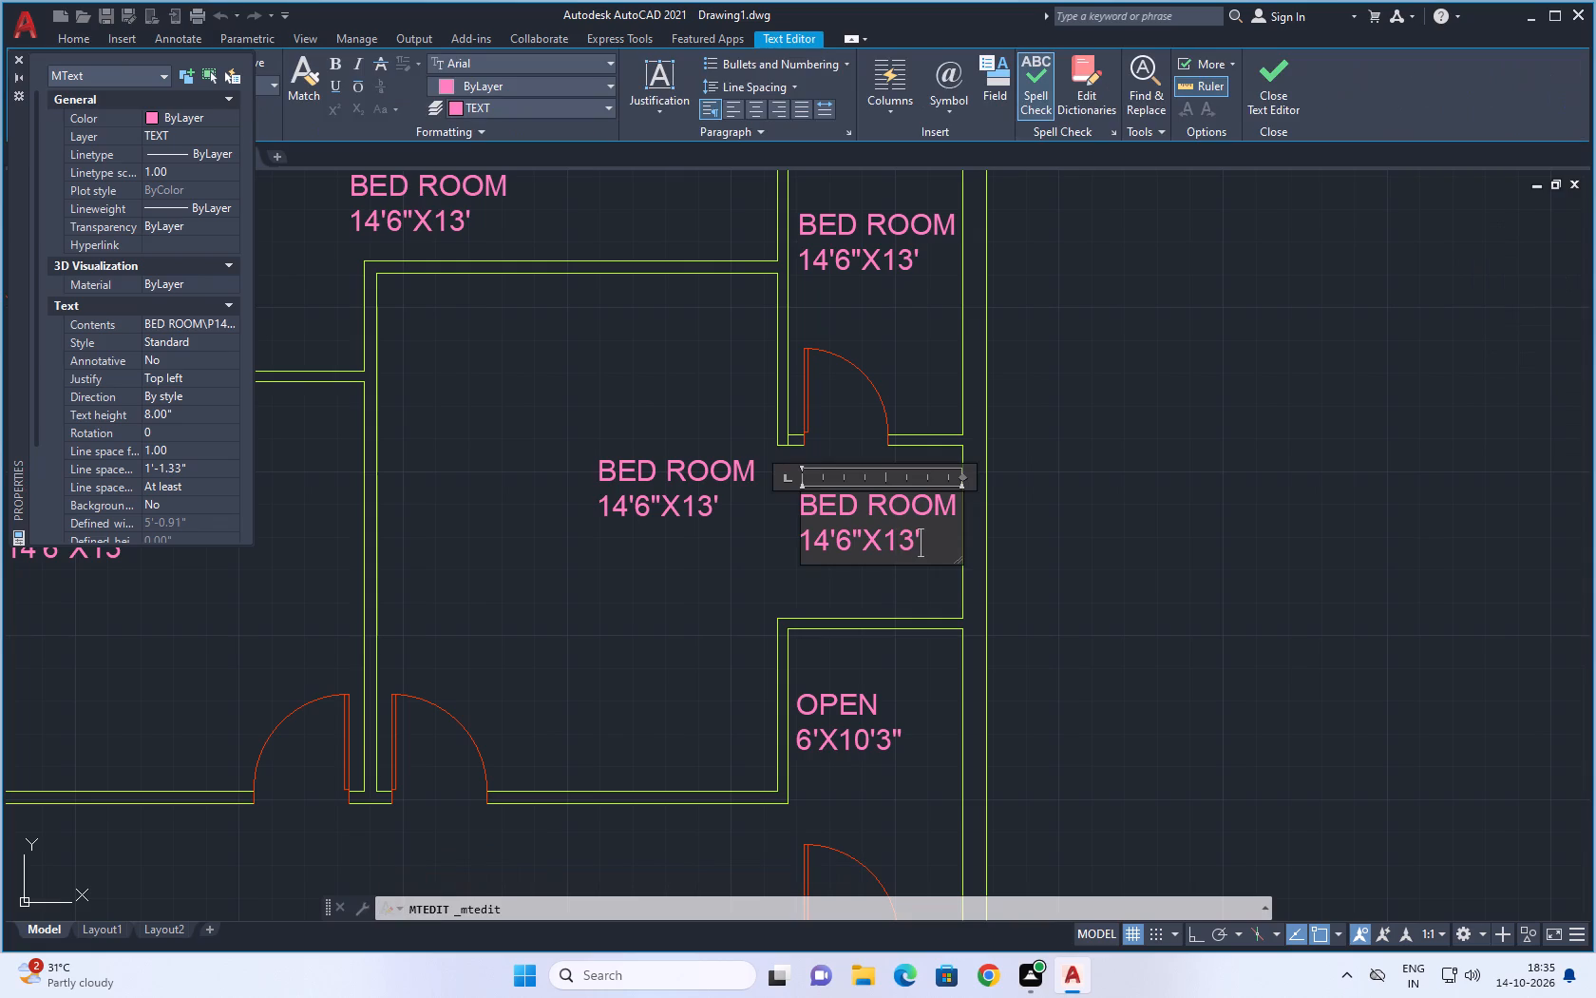
pyautogui.press('BackSpace')
pyautogui.press('BackSpace')
pyautogui.press('BackSpace')
pyautogui.press('BackSpace')
pyautogui.press('BackSpace')
pyautogui.press('BackSpace')
pyautogui.press('BackSpace')
pyautogui.press('BackSpace')
pyautogui.press('BackSpace')
pyautogui.press('BackSpace')
pyautogui.press('BackSpace')
pyautogui.press('BackSpace')
pyautogui.press('BackSpace')
pyautogui.press('BackSpace')
pyautogui.press('BackSpace')
pyautogui.press('BackSpace')
pyautogui.press('BackSpace')
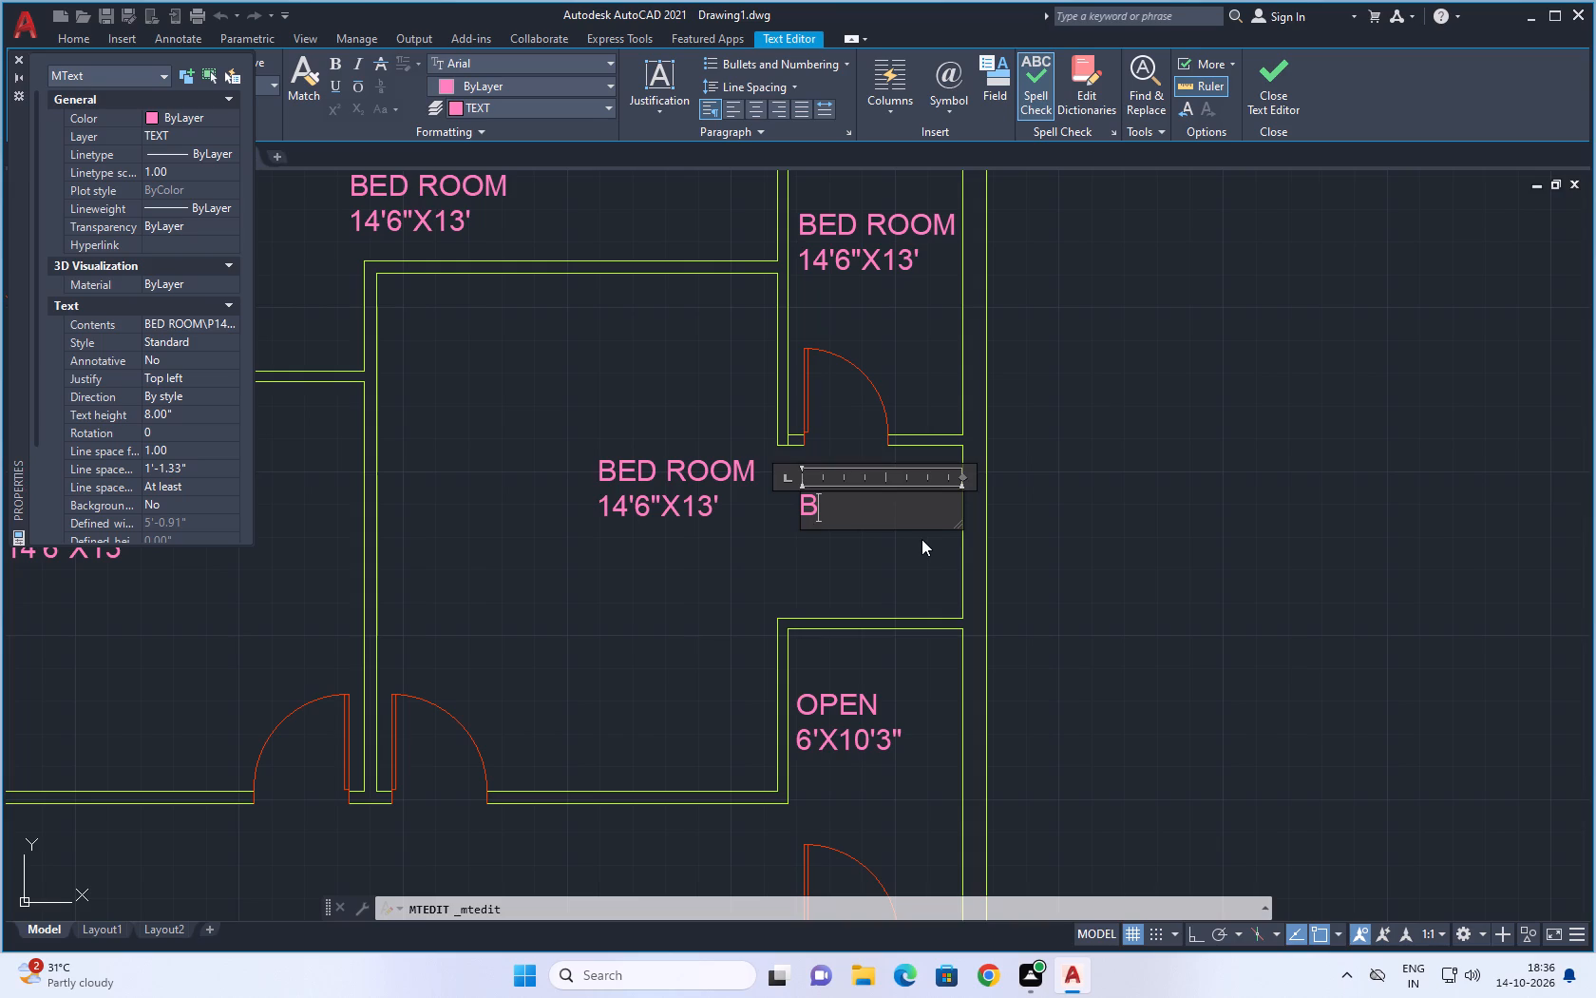
pyautogui.press('BackSpace')
pyautogui.press('BackSpace')
pyautogui.write('DRESS')
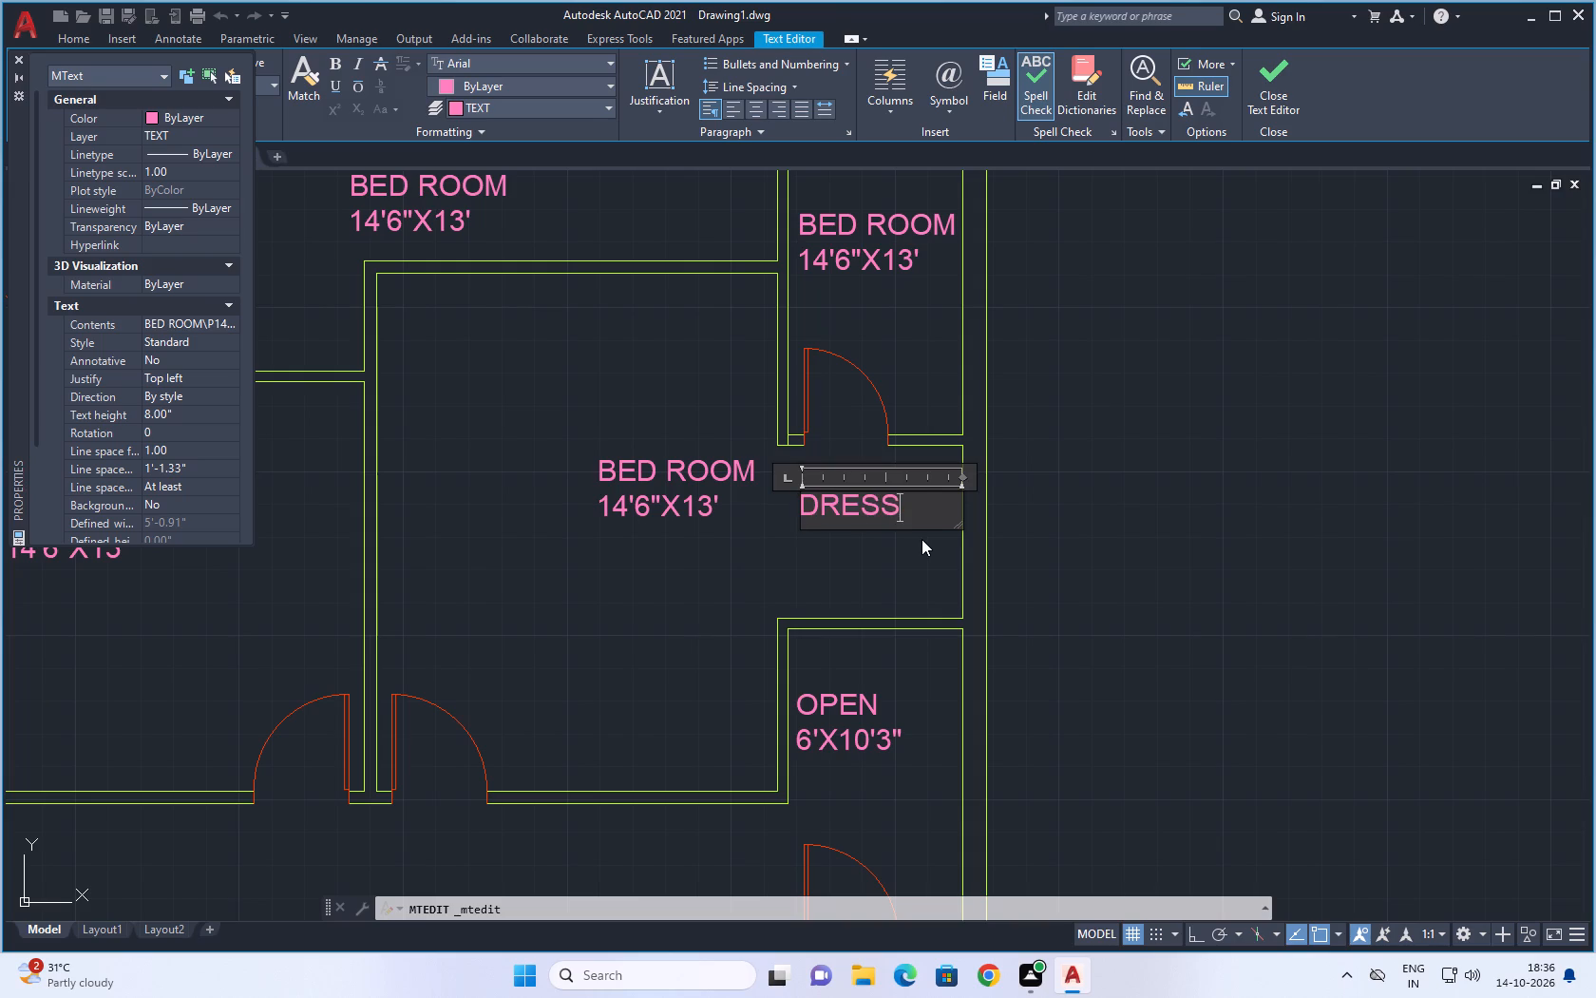
pyautogui.press('Return')
pyautogui.press('6')
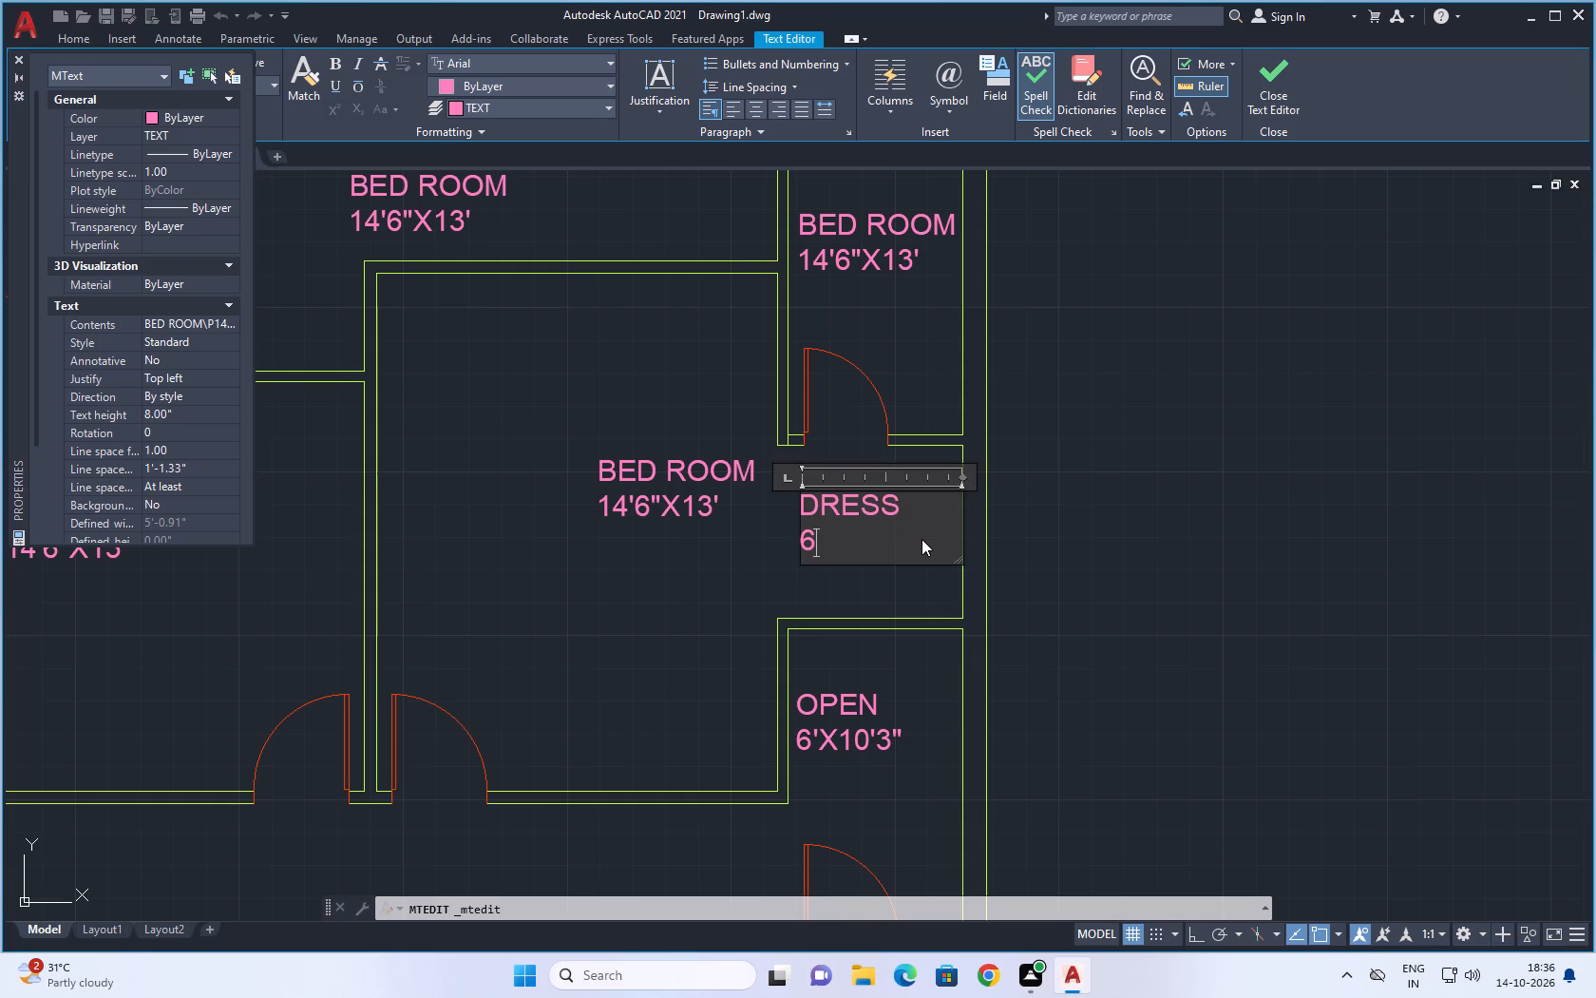
pyautogui.press("'")
pyautogui.write('X5')
pyautogui.press("'")
pyautogui.write('6"')
pyautogui.scroll(1, 921, 539)
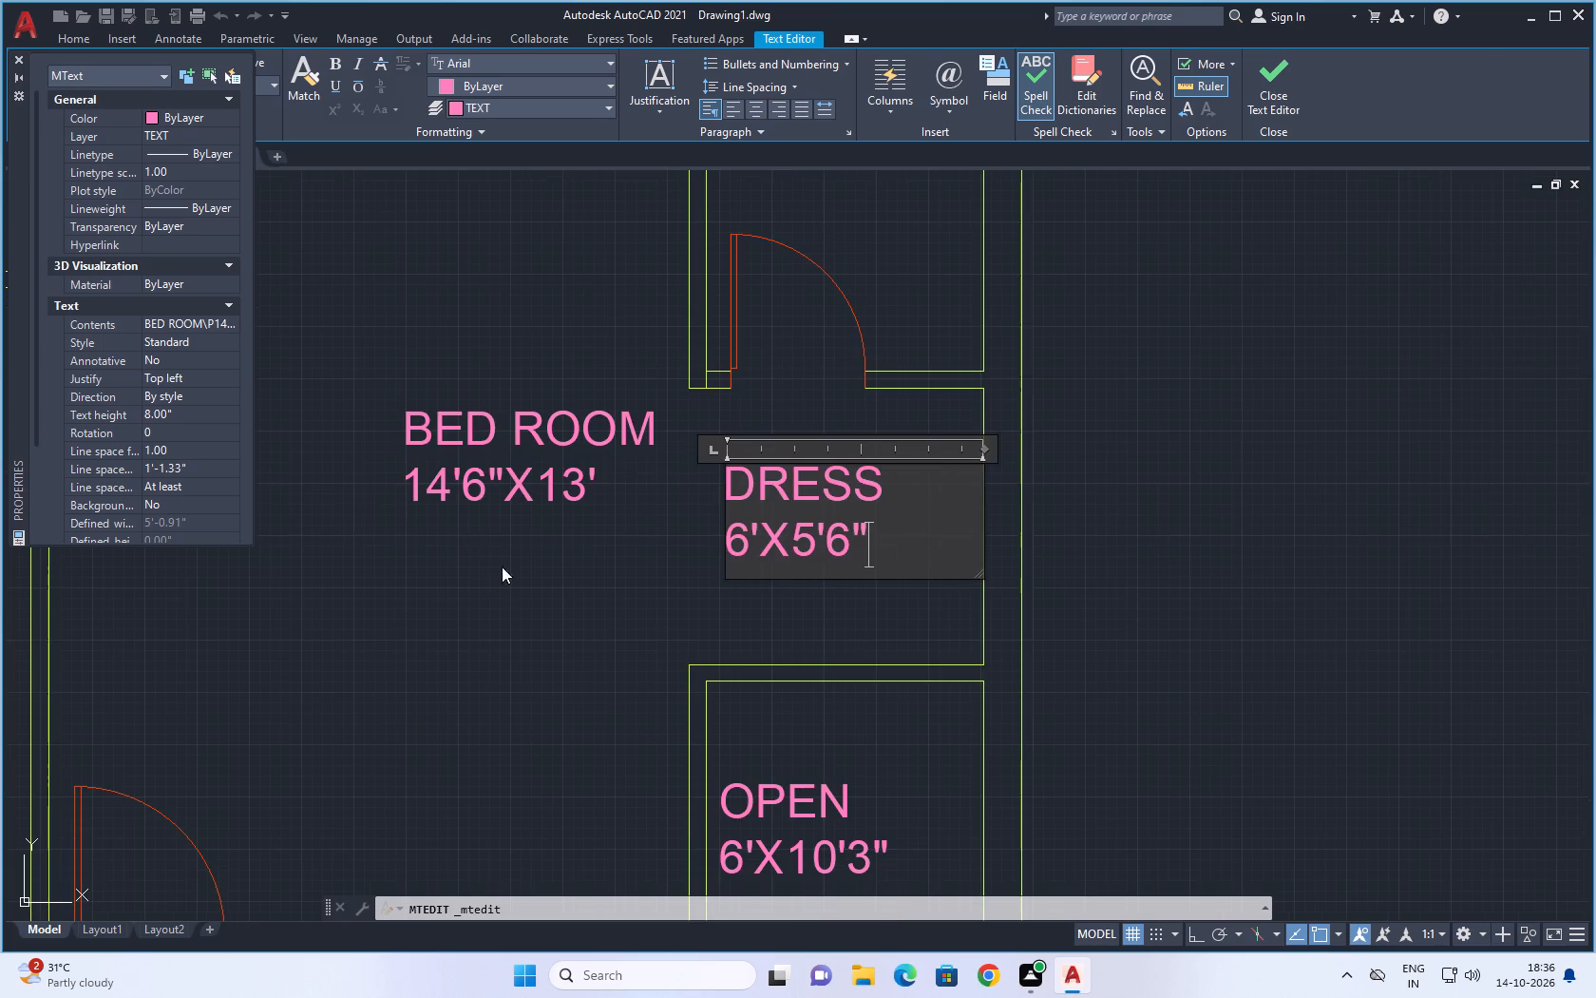
pyautogui.click(502, 567)
# Move the BED ROOM label beside DRESS to the middle of its bedroom.
pyautogui.scroll(-2, 507, 573)
pyautogui.click(509, 540)
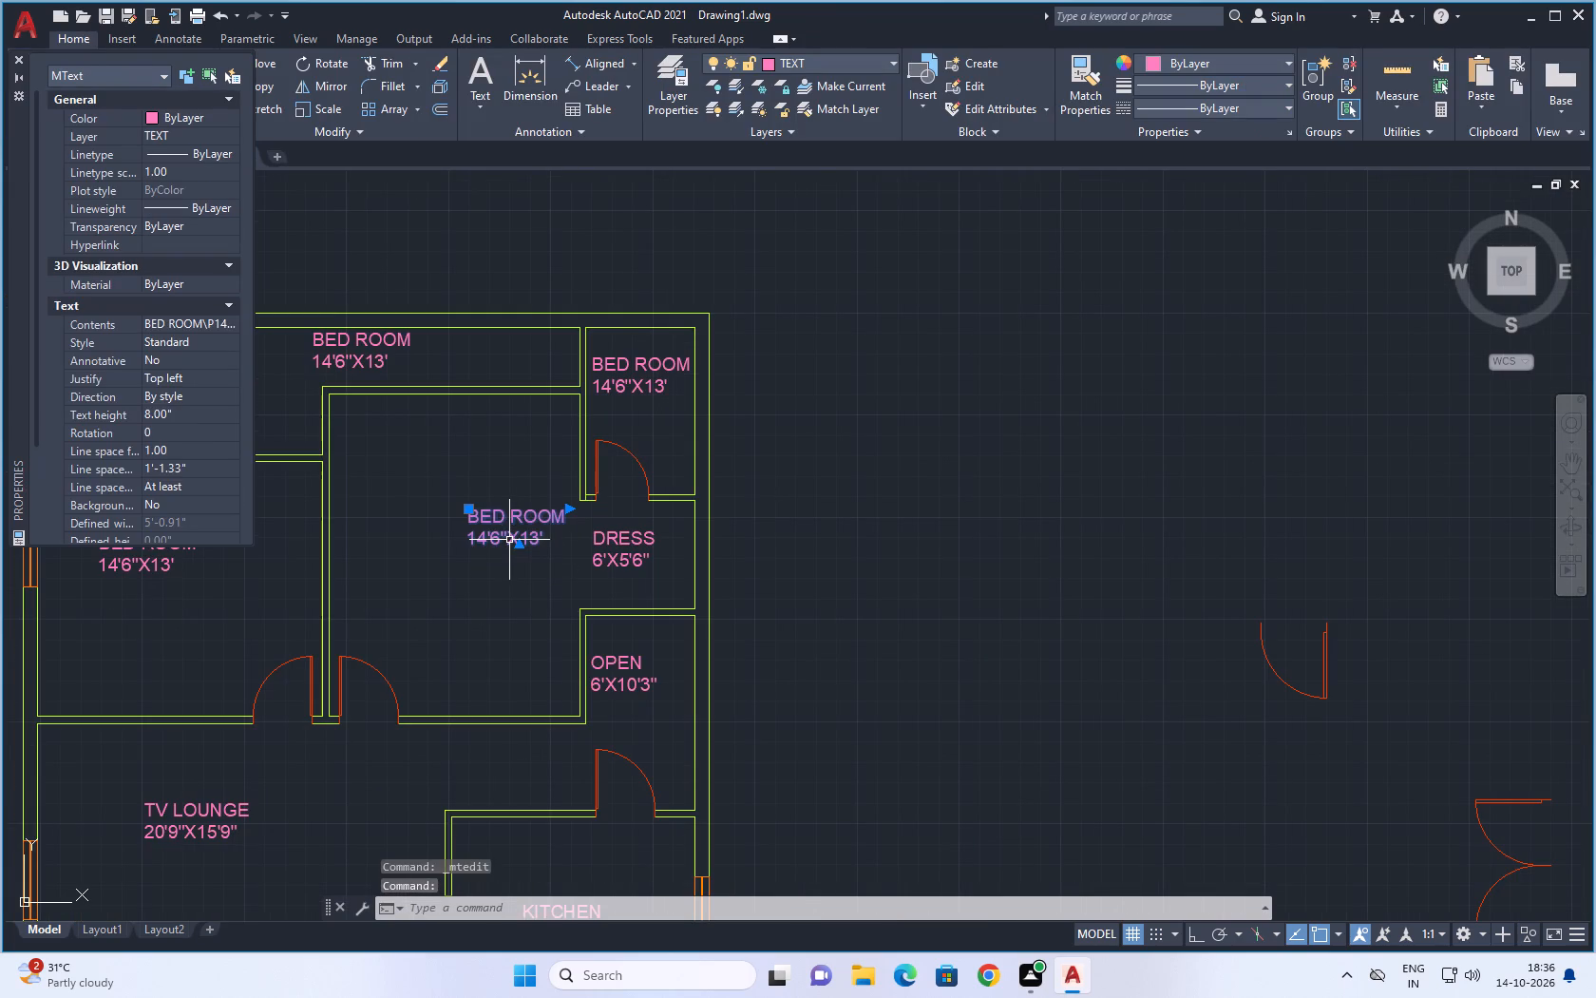
pyautogui.moveTo(518, 517); pyautogui.dragTo(425, 514)
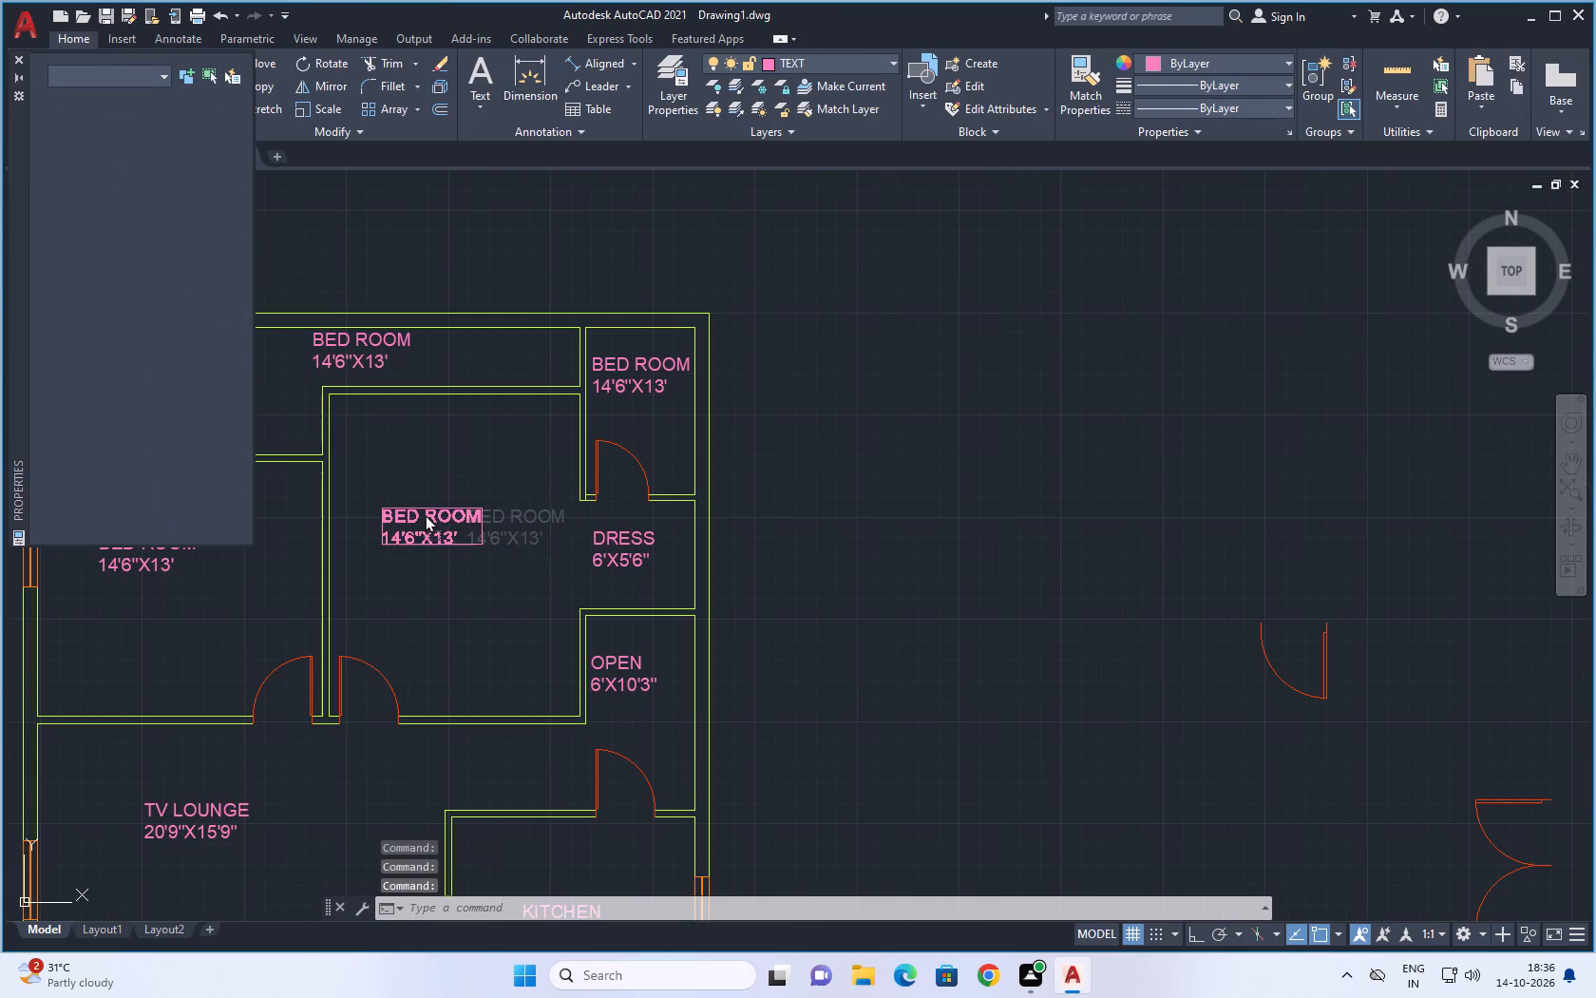
pyautogui.moveTo(425, 514); pyautogui.dragTo(445, 531)
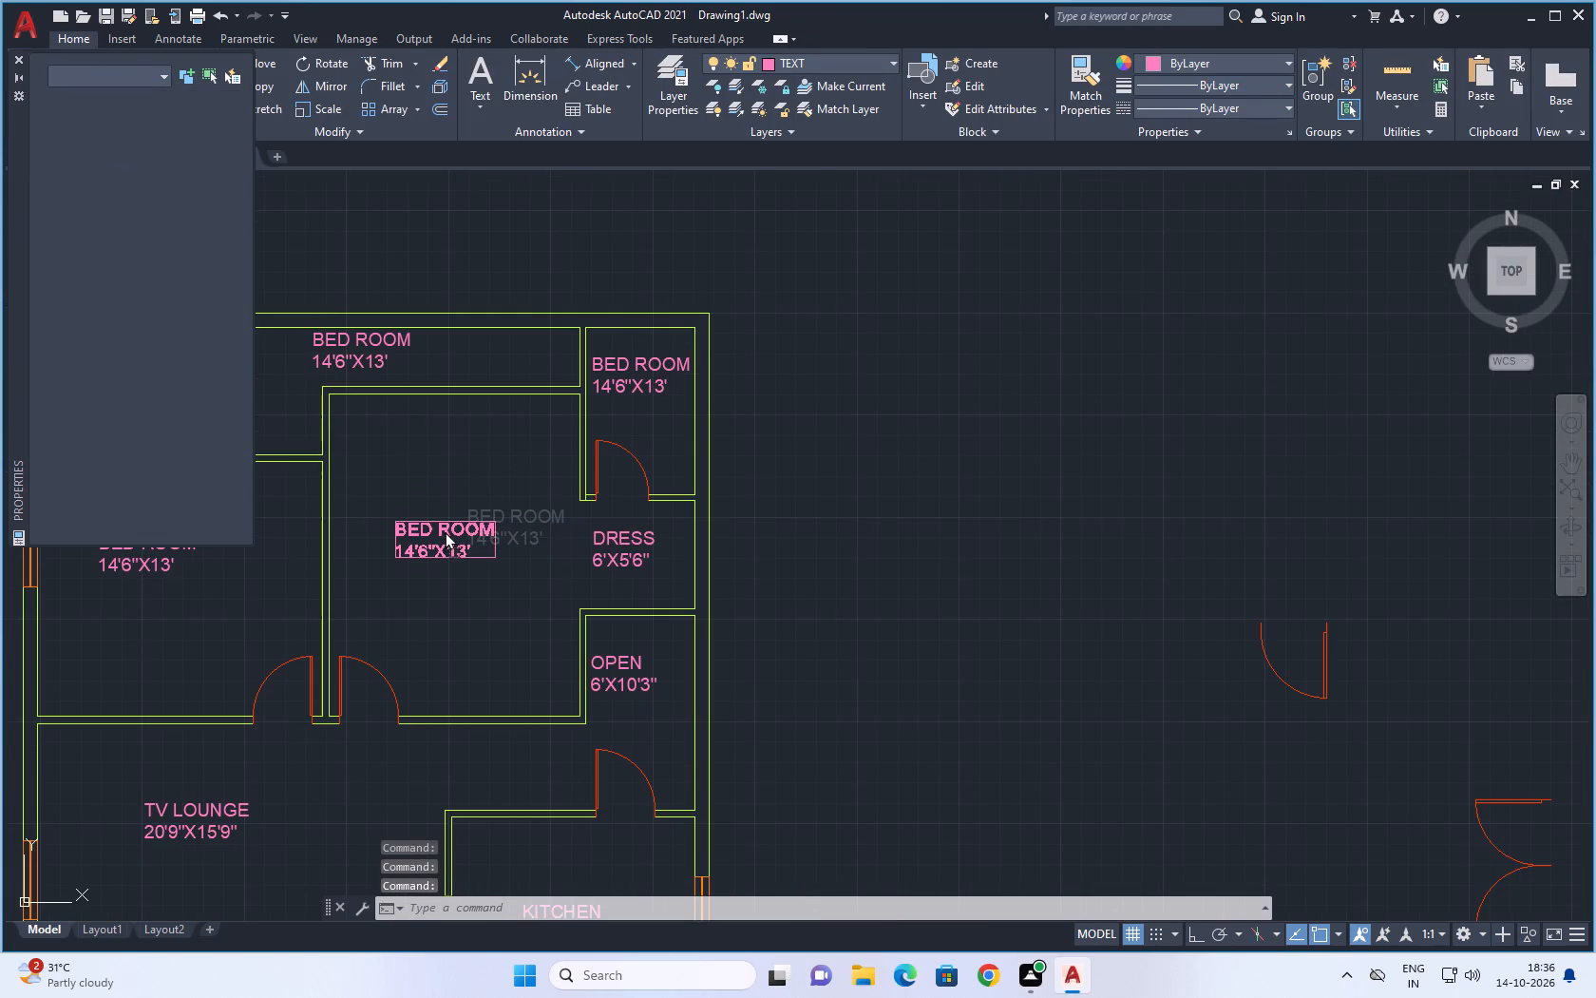
pyautogui.moveTo(445, 531); pyautogui.dragTo(452, 532)
# Change the dimensions in the BED ROOM label beside DRESS to 12'9"X16'3".
pyautogui.doubleClick(472, 552)
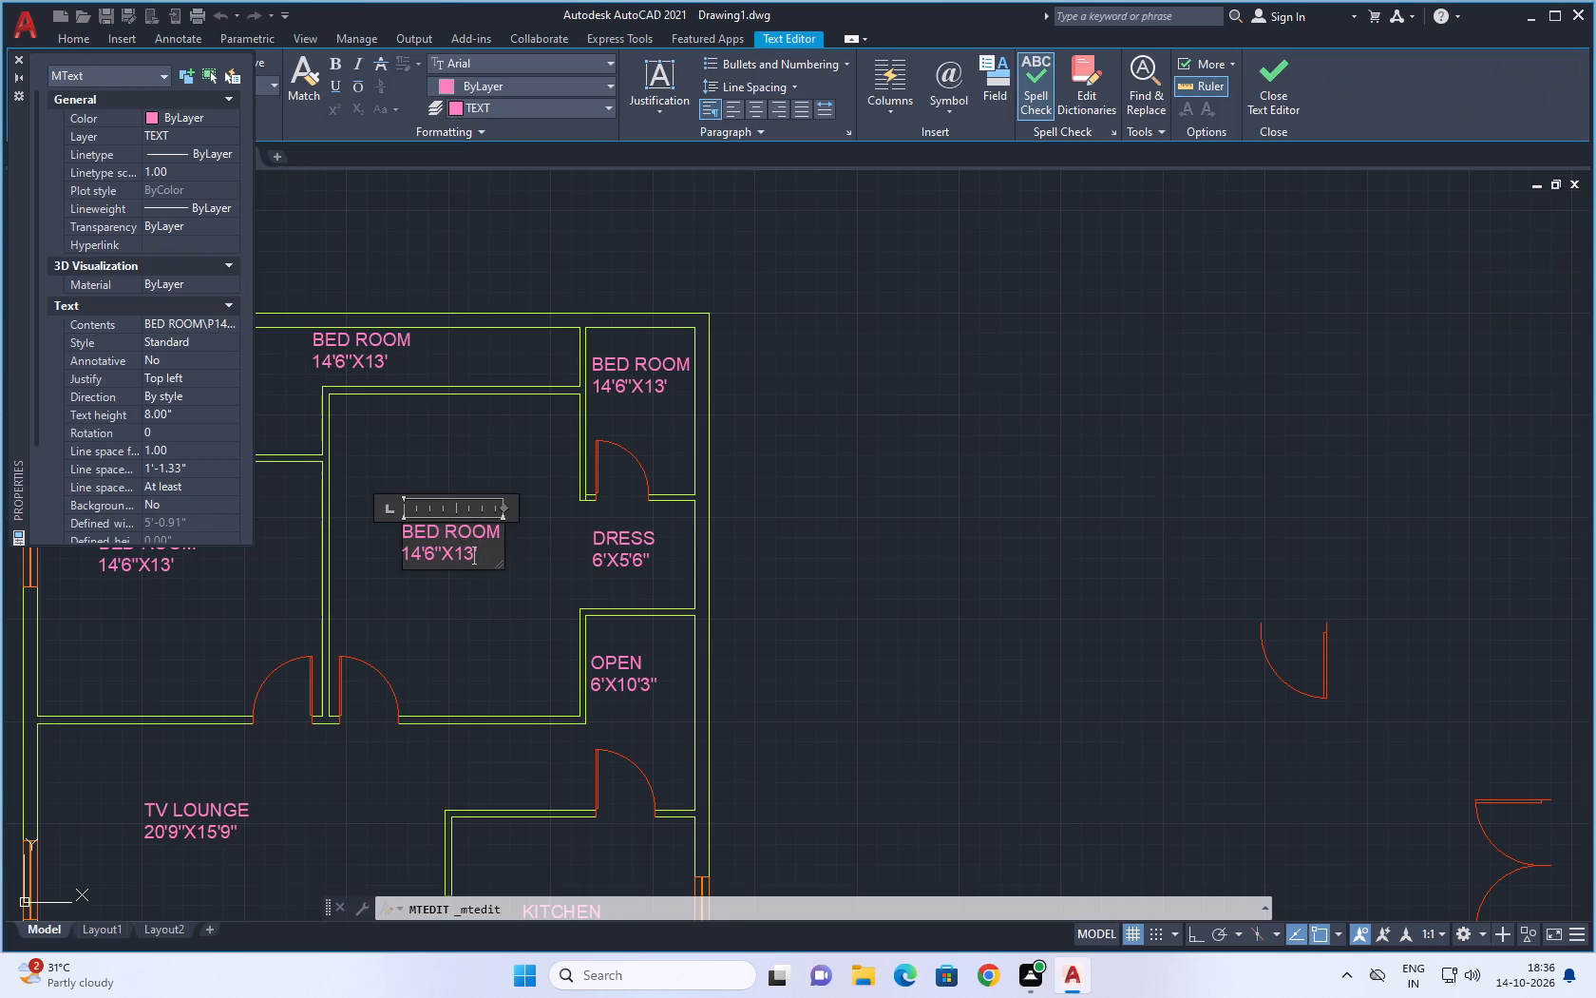
pyautogui.press('BackSpace')
pyautogui.press('BackSpace')
pyautogui.press('BackSpace')
pyautogui.press('BackSpace')
pyautogui.press('BackSpace')
pyautogui.press('BackSpace')
pyautogui.press('BackSpace')
pyautogui.press('2')
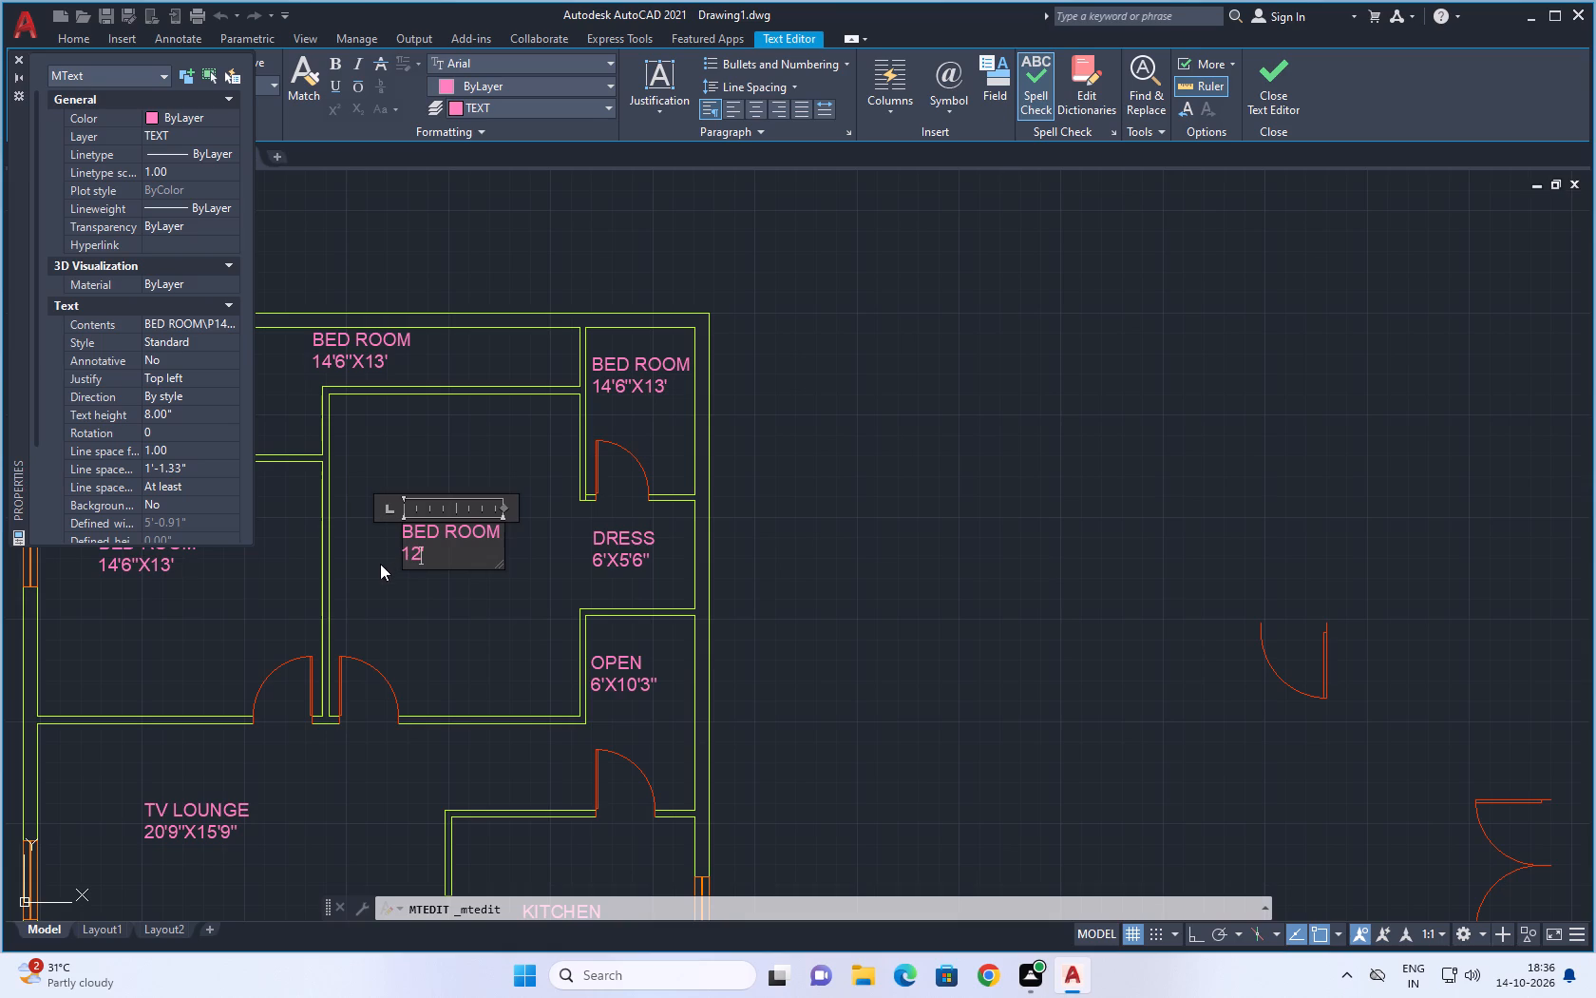
pyautogui.click(444, 559)
pyautogui.write('9"')
pyautogui.press('x')
pyautogui.write('16')
pyautogui.write("'9")
pyautogui.press('BackSpace')
pyautogui.press('3')
pyautogui.hotkey('shift', '"')
pyautogui.click(765, 512)
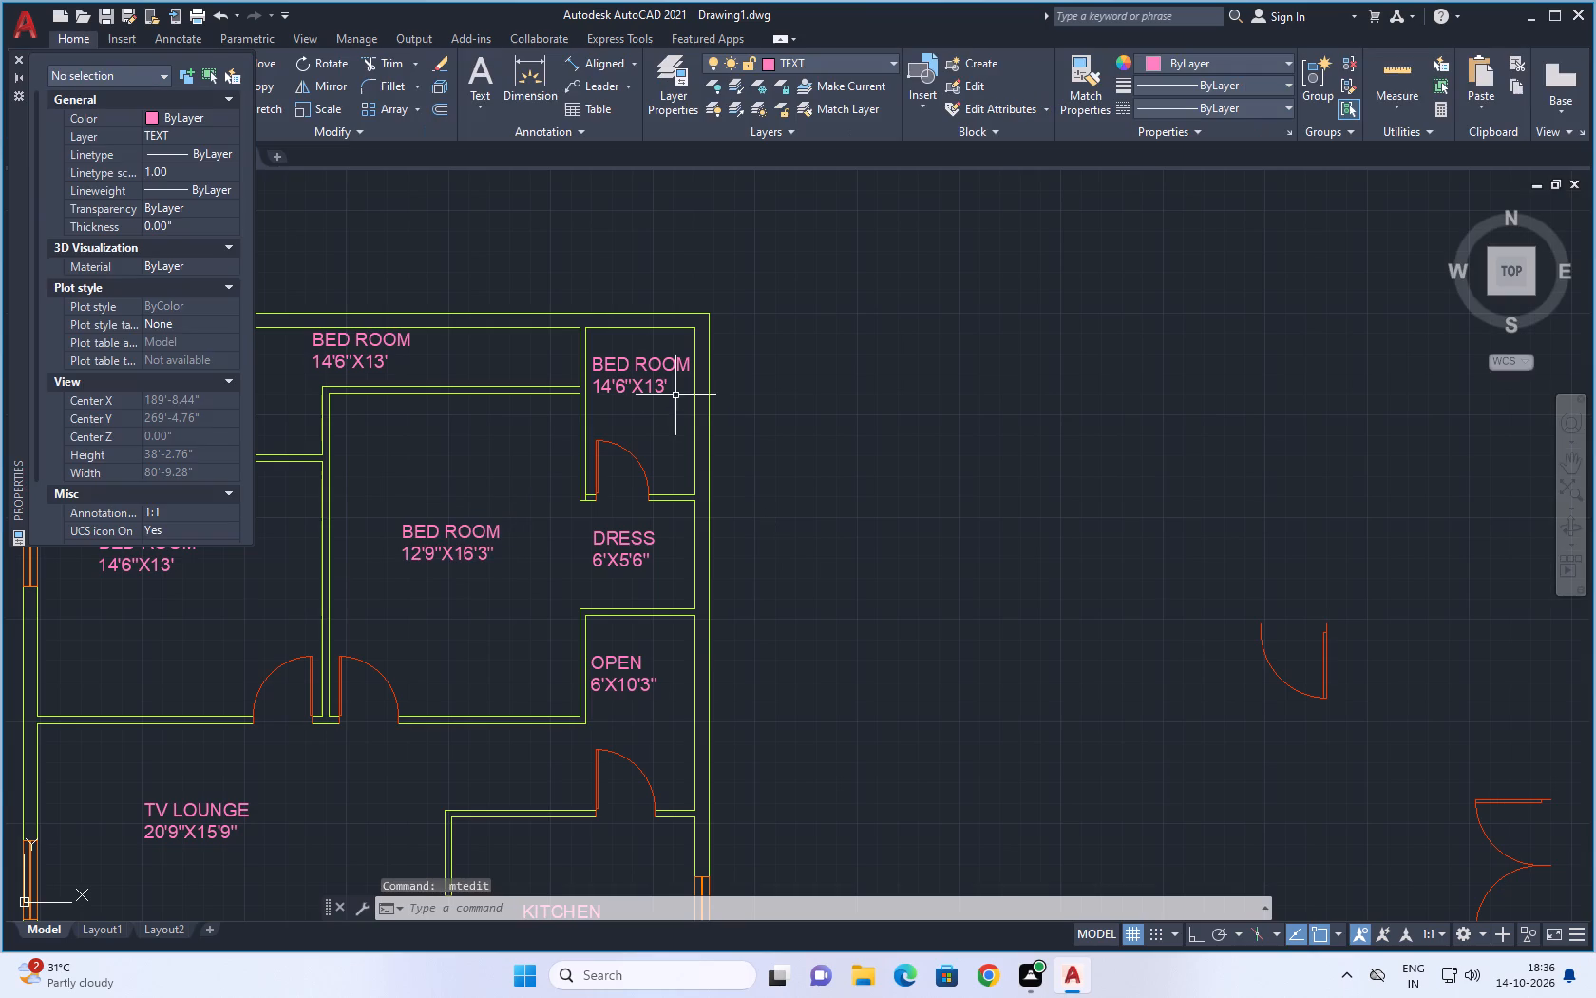
# Change the BED ROOM label in the corner room above DRESS to BATH over 6'X8'6".
pyautogui.doubleClick(640, 381)
pyautogui.click(667, 394)
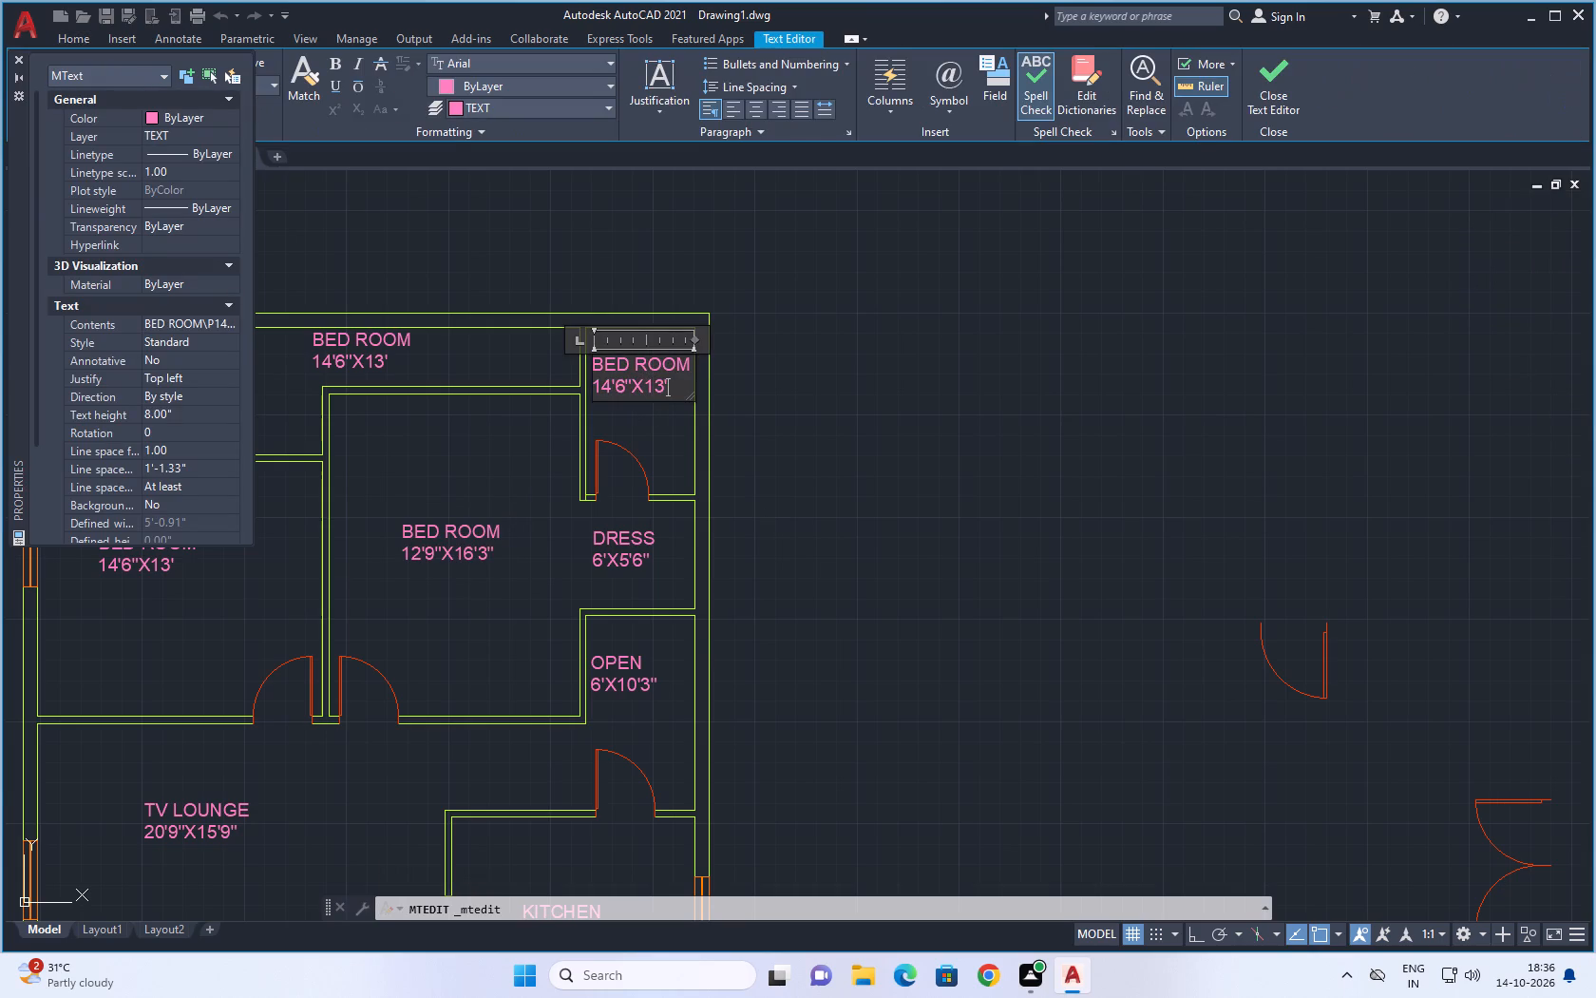
pyautogui.press('BackSpace')
pyautogui.press('BackSpace')
pyautogui.press('BackSpace')
pyautogui.press('BackSpace')
pyautogui.press('BackSpace')
pyautogui.press('BackSpace')
pyautogui.press('BackSpace')
pyautogui.press('BackSpace')
pyautogui.press('BackSpace')
pyautogui.press('BackSpace')
pyautogui.press('BackSpace')
pyautogui.press('BackSpace')
pyautogui.press('BackSpace')
pyautogui.press('BackSpace')
pyautogui.press('BackSpace')
pyautogui.press('BackSpace')
pyautogui.press('BackSpace')
pyautogui.press('BackSpace')
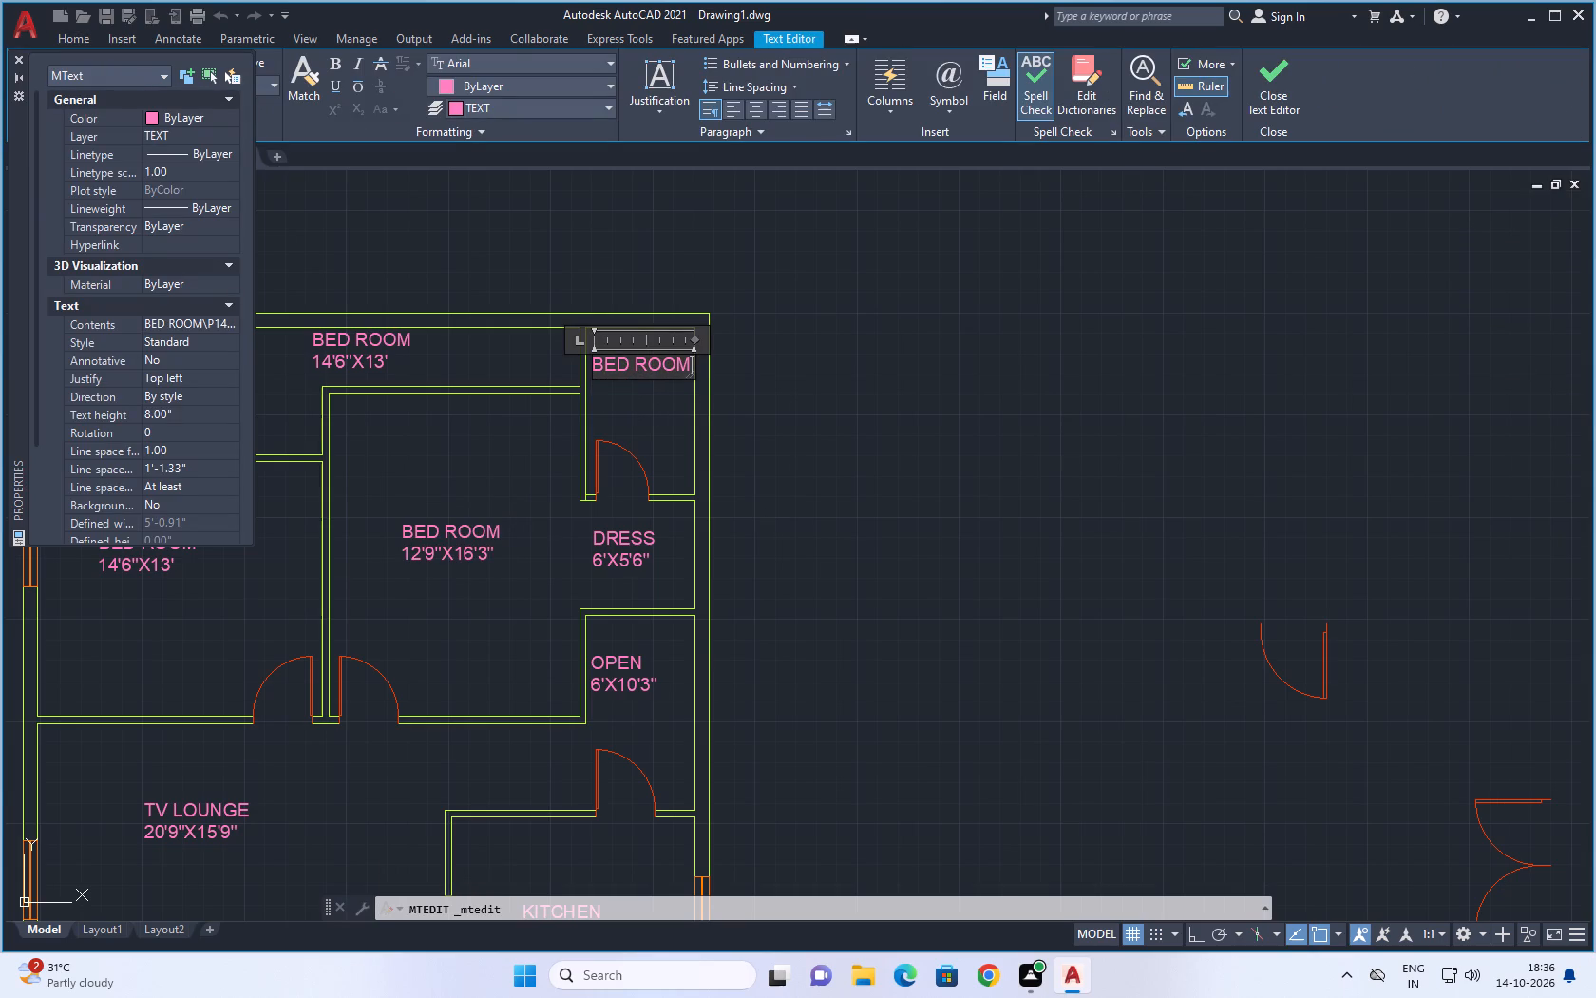
pyautogui.write('BATH')
pyautogui.press('Return')
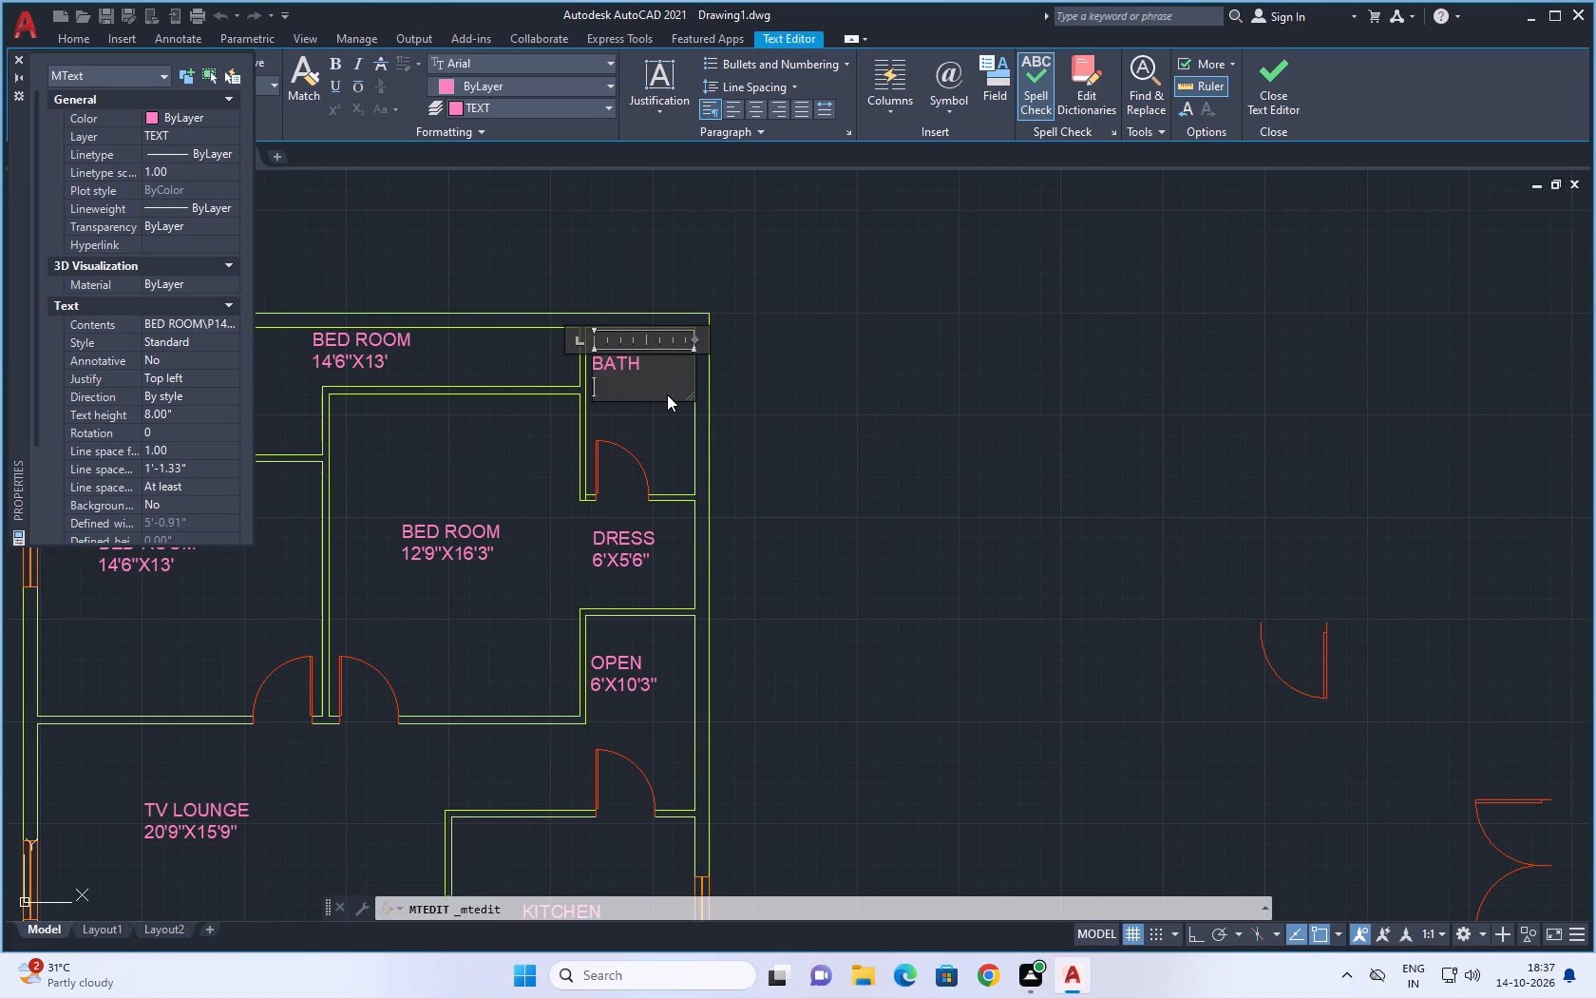
pyautogui.write("6'")
pyautogui.press('x')
pyautogui.press('8')
pyautogui.write('\'6"')
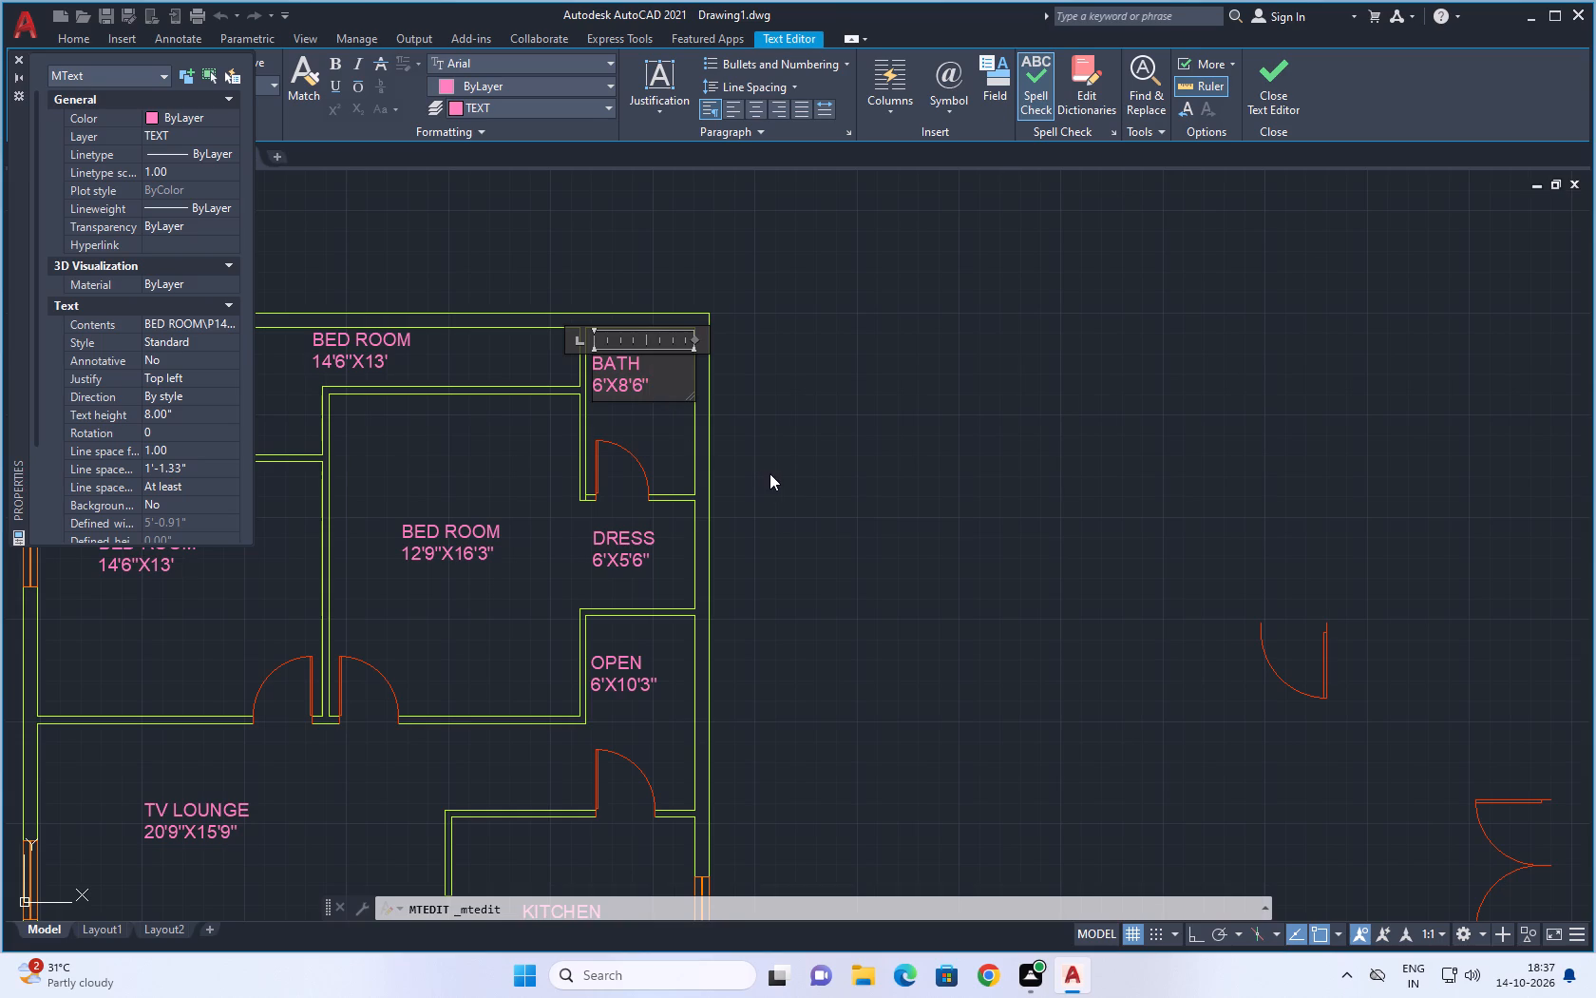
pyautogui.click(791, 471)
pyautogui.scroll(-1, 811, 482)
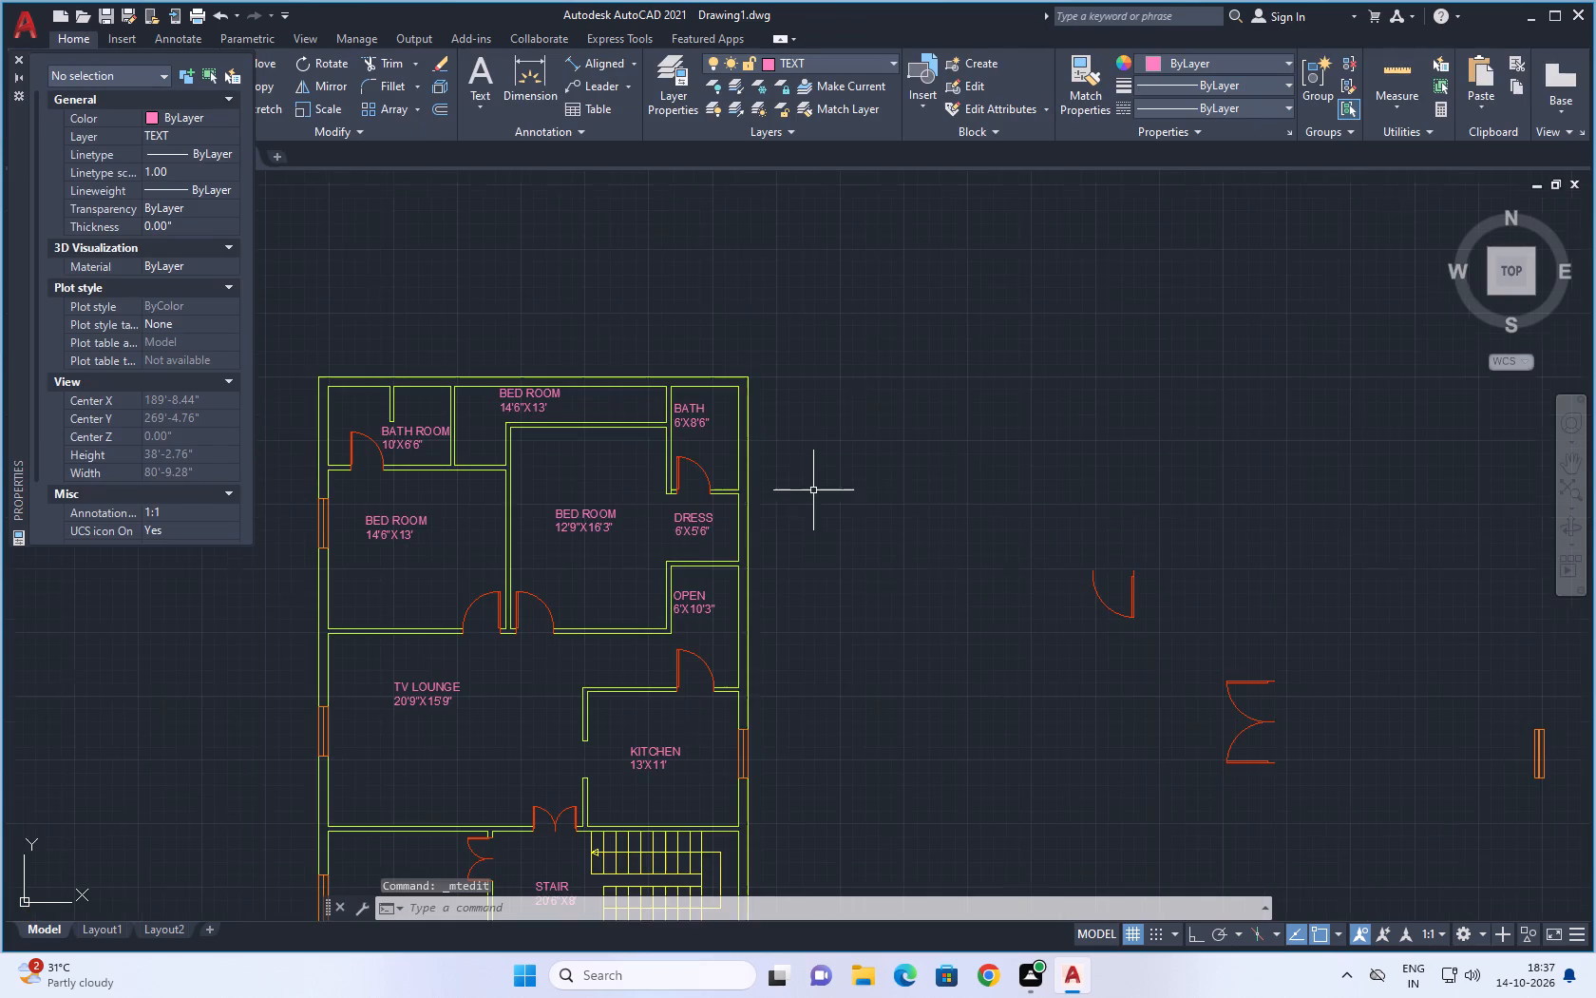
# Replace the text of the BED ROOM label in the strip between BATH ROOM and BATH with PASSAGE 3' WIDE.
pyautogui.moveTo(843, 507); pyautogui.dragTo(921, 492, button='middle')
pyautogui.scroll(2, 536, 335)
pyautogui.scroll(1, 659, 484)
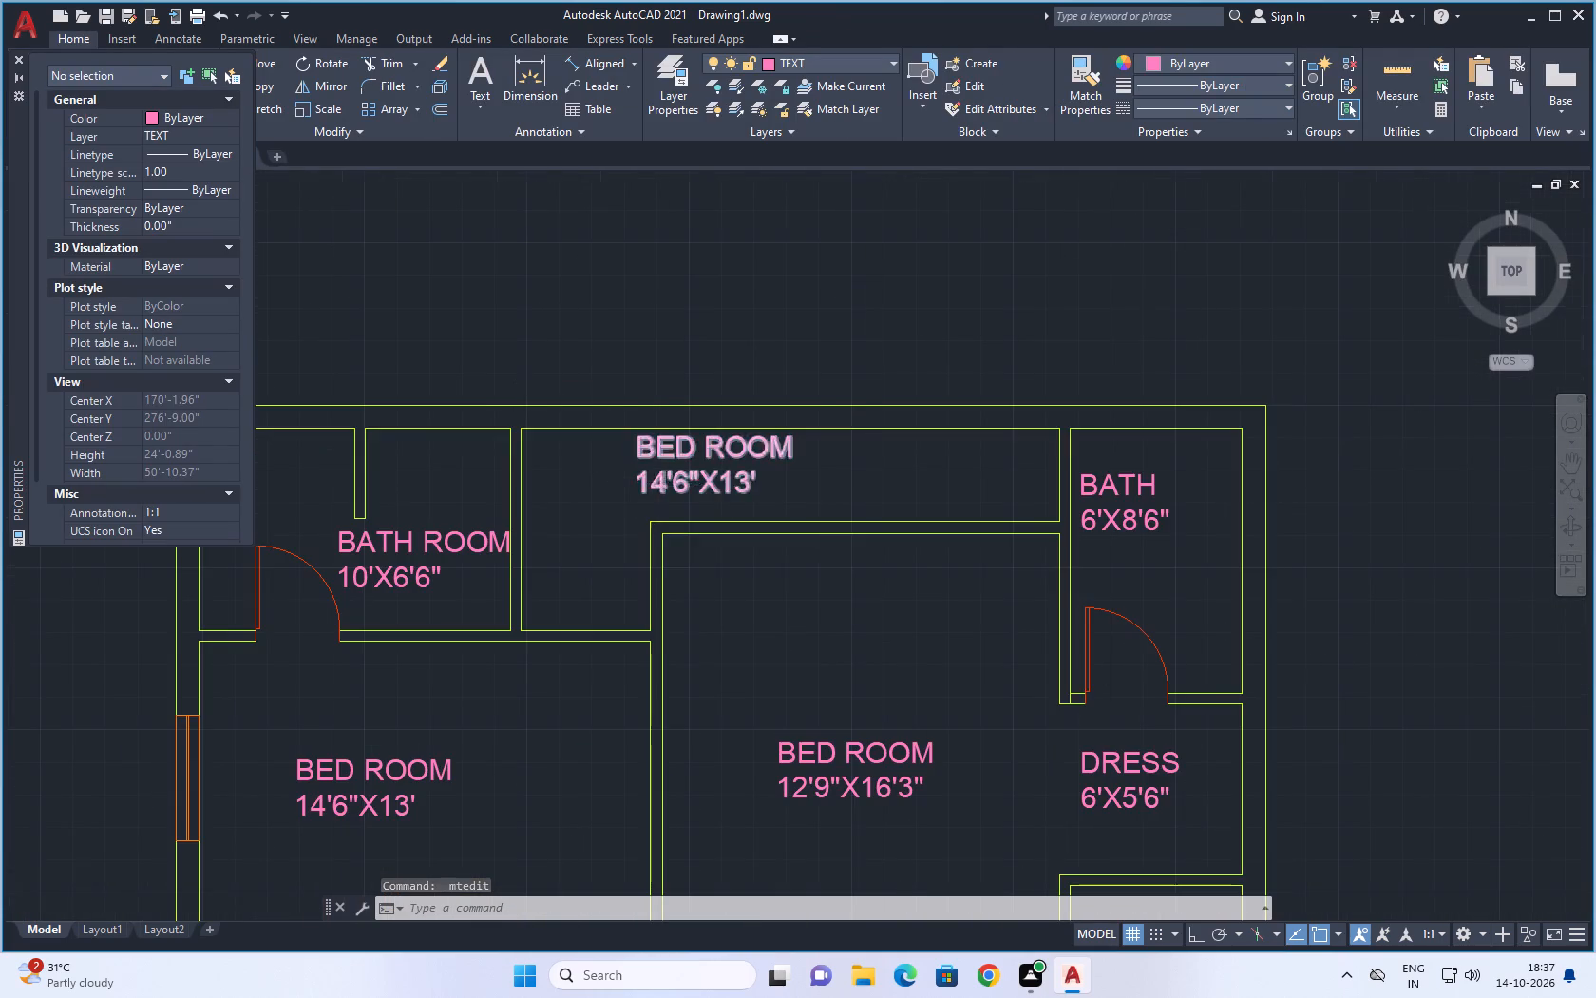
pyautogui.doubleClick(697, 437)
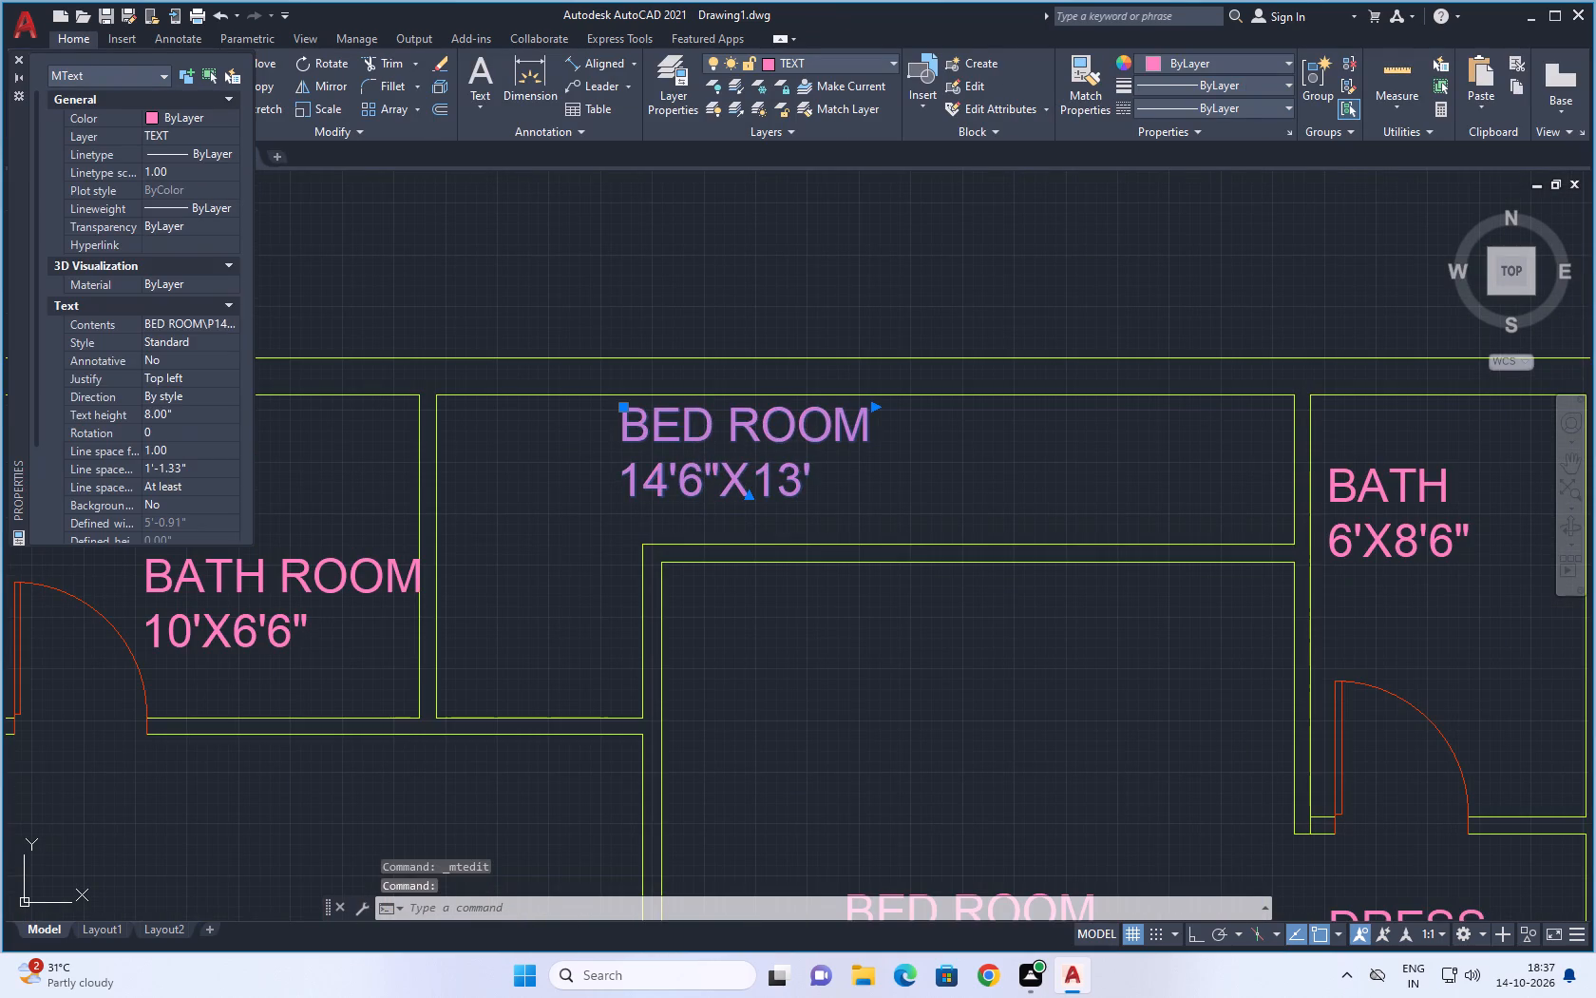
pyautogui.click(825, 477)
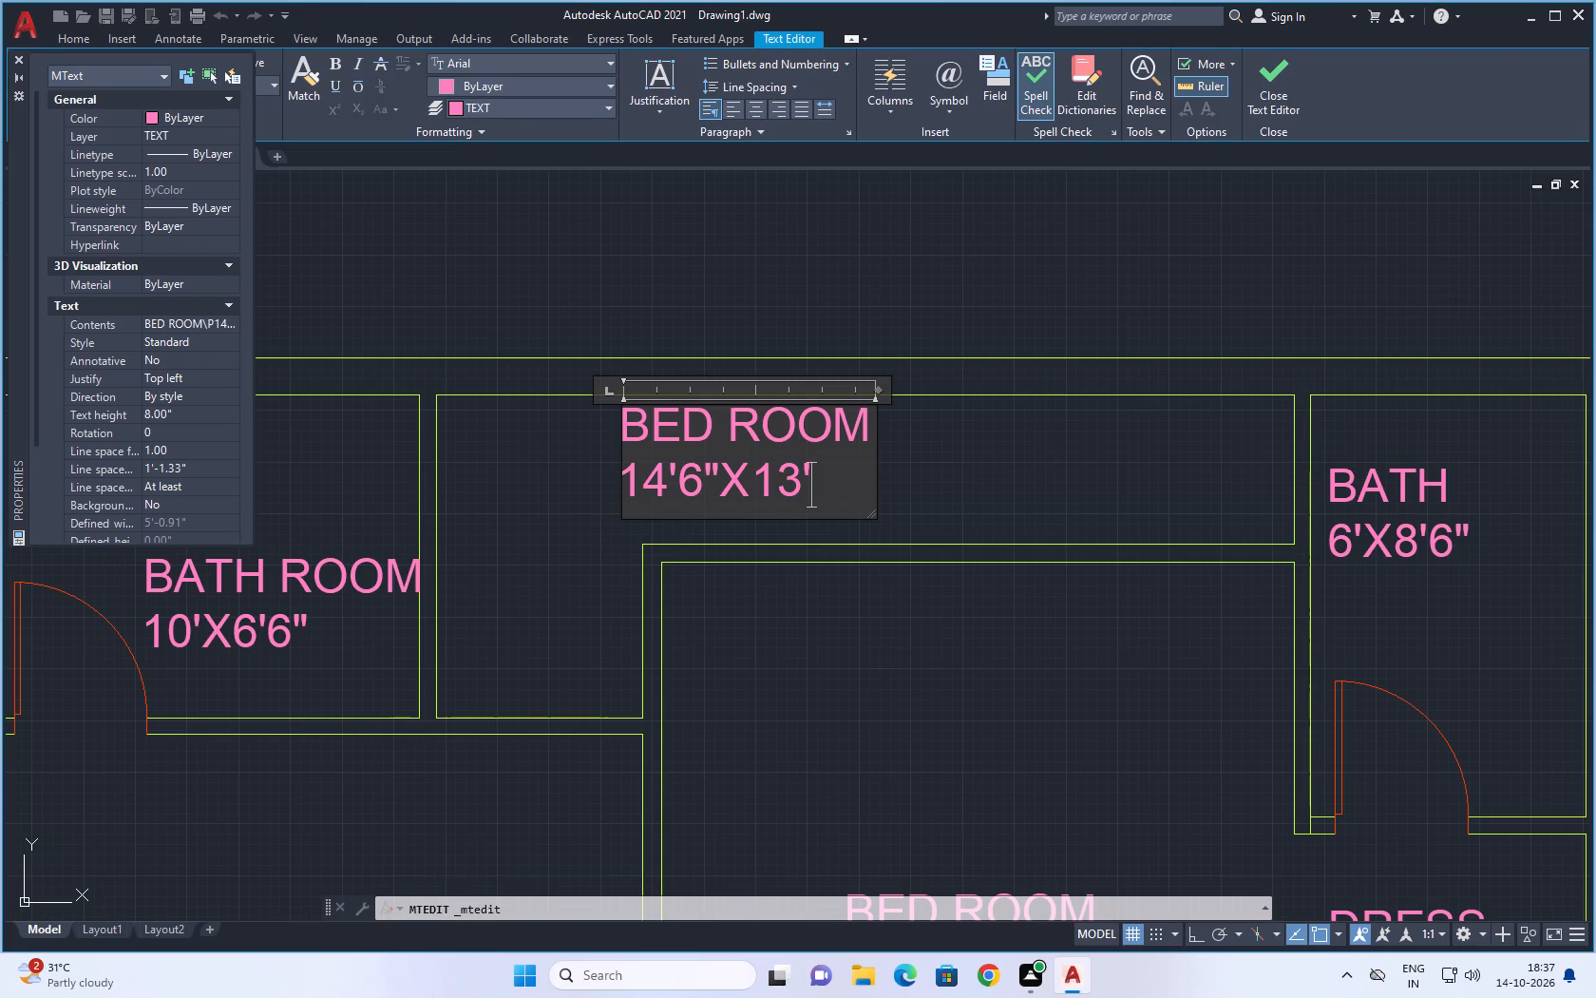
pyautogui.press('BackSpace')
pyautogui.press('BackSpace')
pyautogui.press('BackSpace')
pyautogui.press('BackSpace')
pyautogui.press('BackSpace')
pyautogui.press('BackSpace')
pyautogui.press('BackSpace')
pyautogui.press('BackSpace')
pyautogui.press('BackSpace')
pyautogui.press('BackSpace')
pyautogui.press('BackSpace')
pyautogui.press('BackSpace')
pyautogui.press('BackSpace')
pyautogui.press('BackSpace')
pyautogui.press('BackSpace')
pyautogui.press('BackSpace')
pyautogui.press('BackSpace')
pyautogui.press('BackSpace')
pyautogui.press('BackSpace')
pyautogui.press('BackSpace')
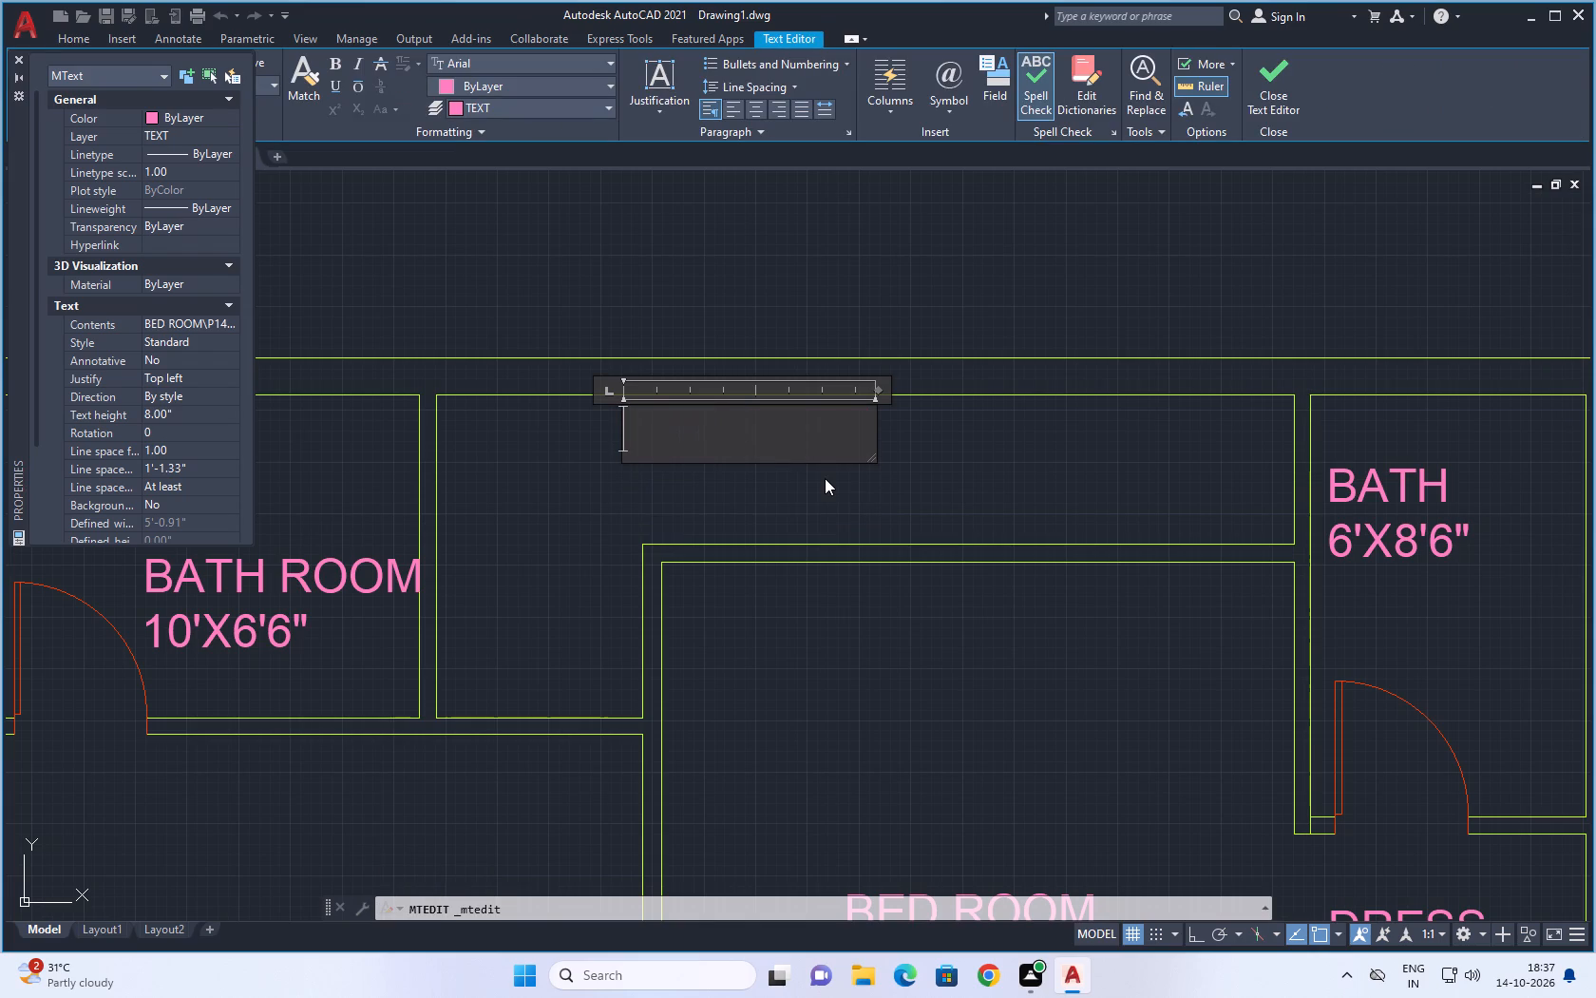
pyautogui.write('PASSAGE 3')
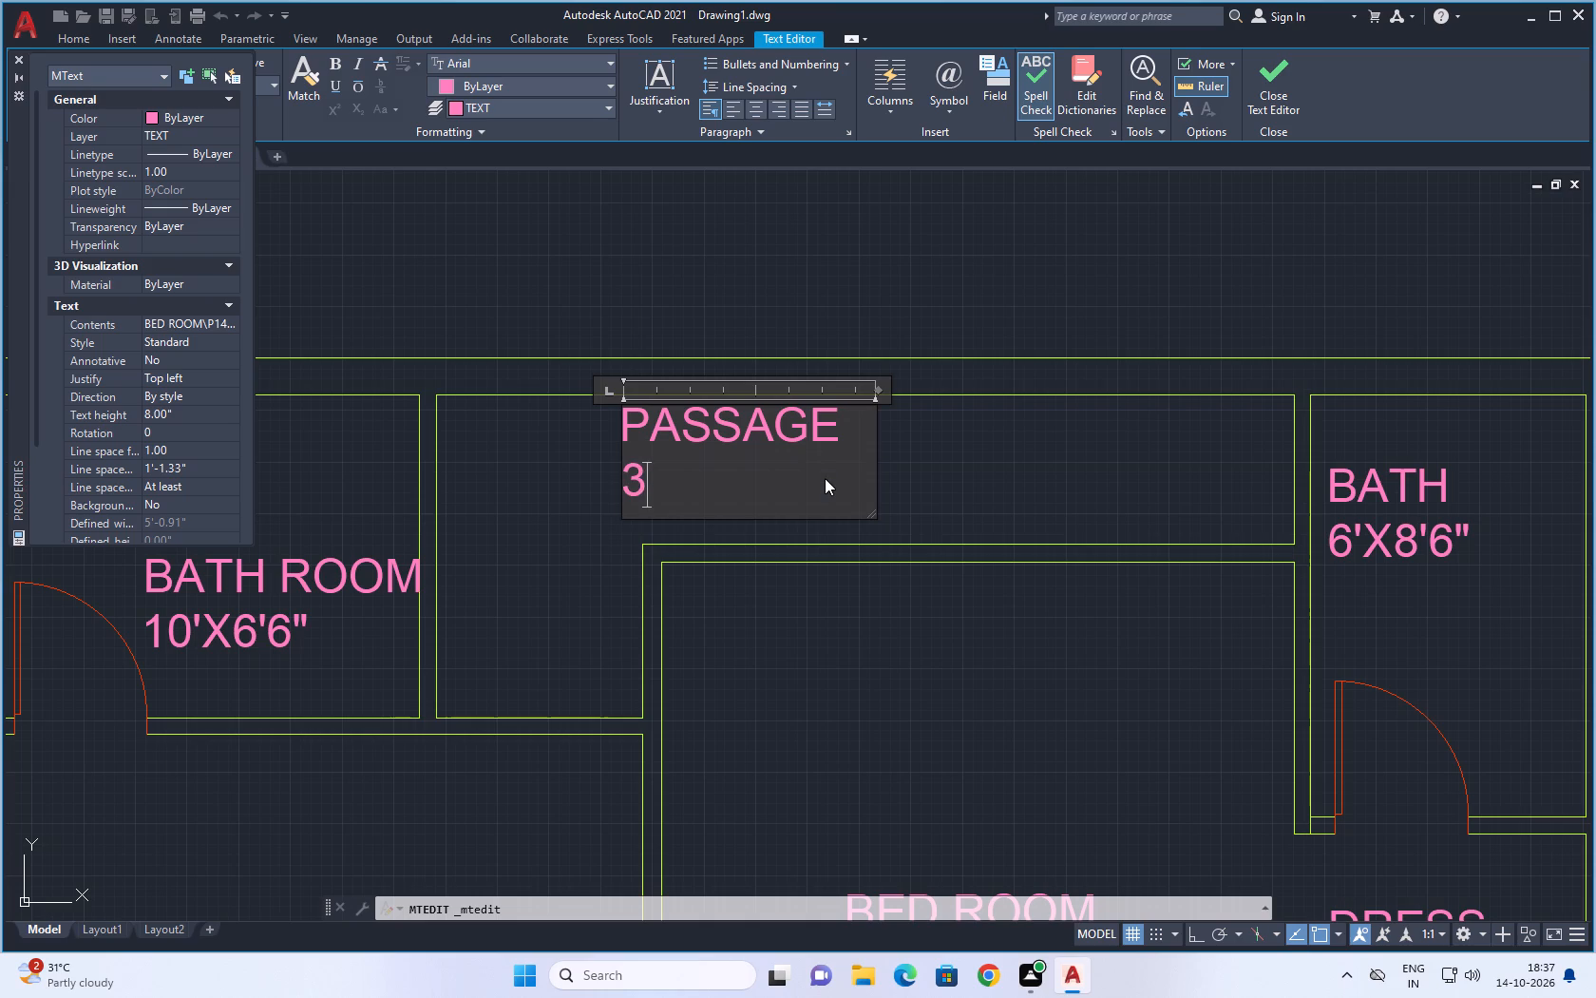
pyautogui.write("' WIDE")
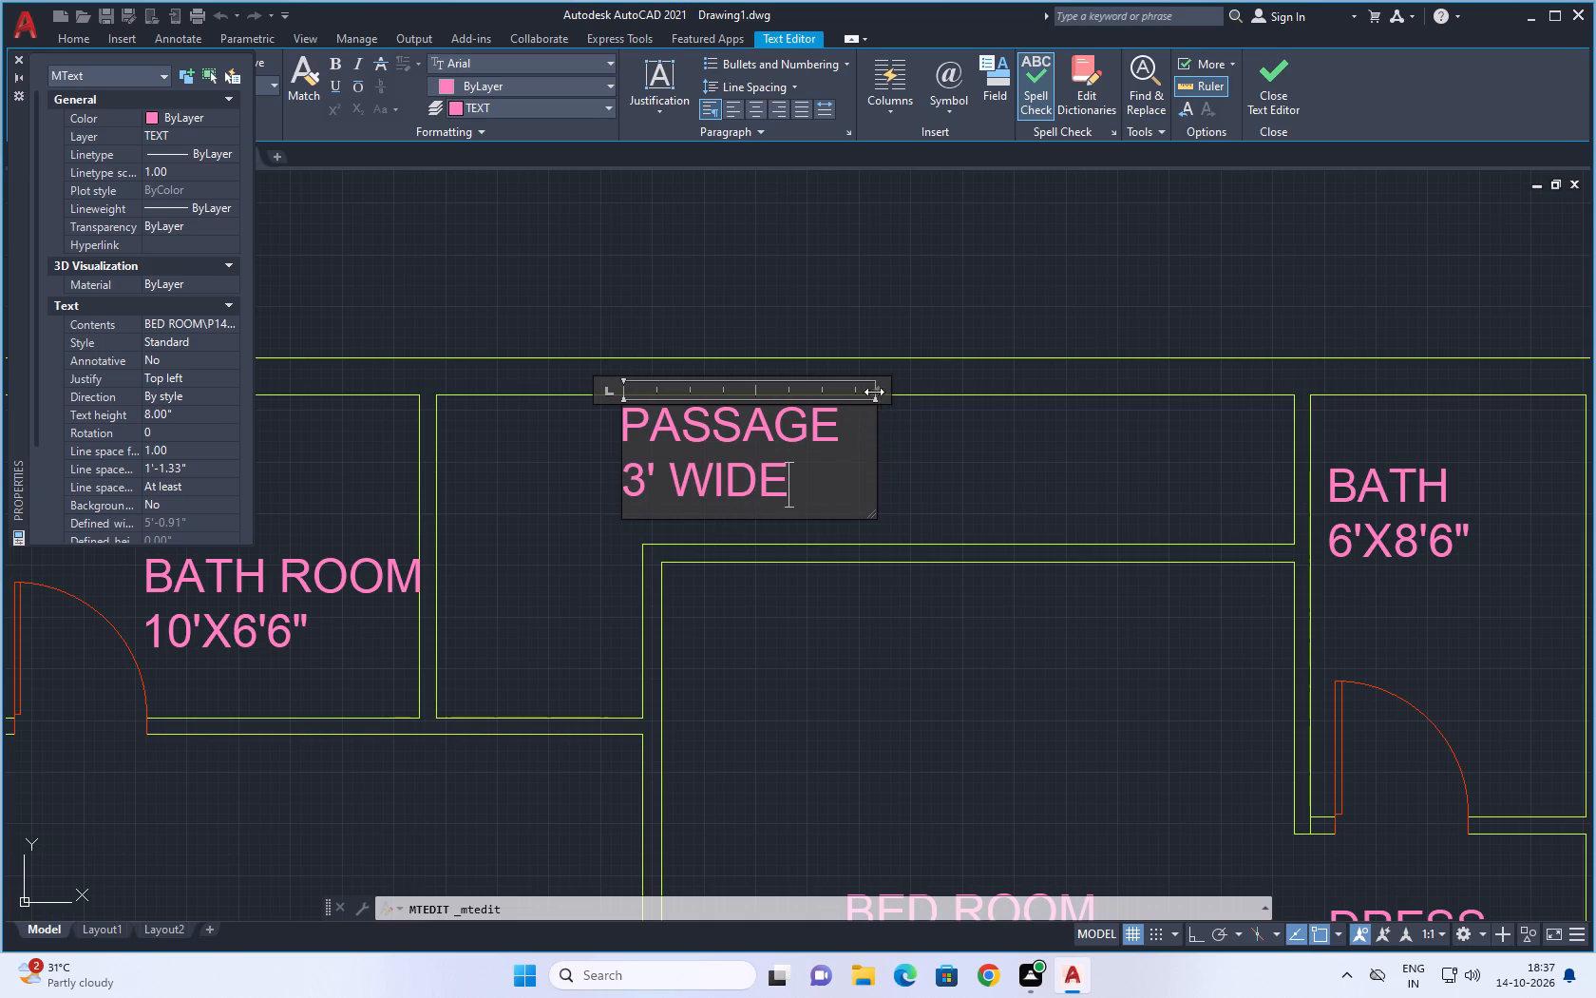
# Widen the label's text frame to about 8'9" so PASSAGE 3' WIDE fits on one line.
pyautogui.click(870, 389)
pyautogui.moveTo(874, 390); pyautogui.dragTo(1062, 365)
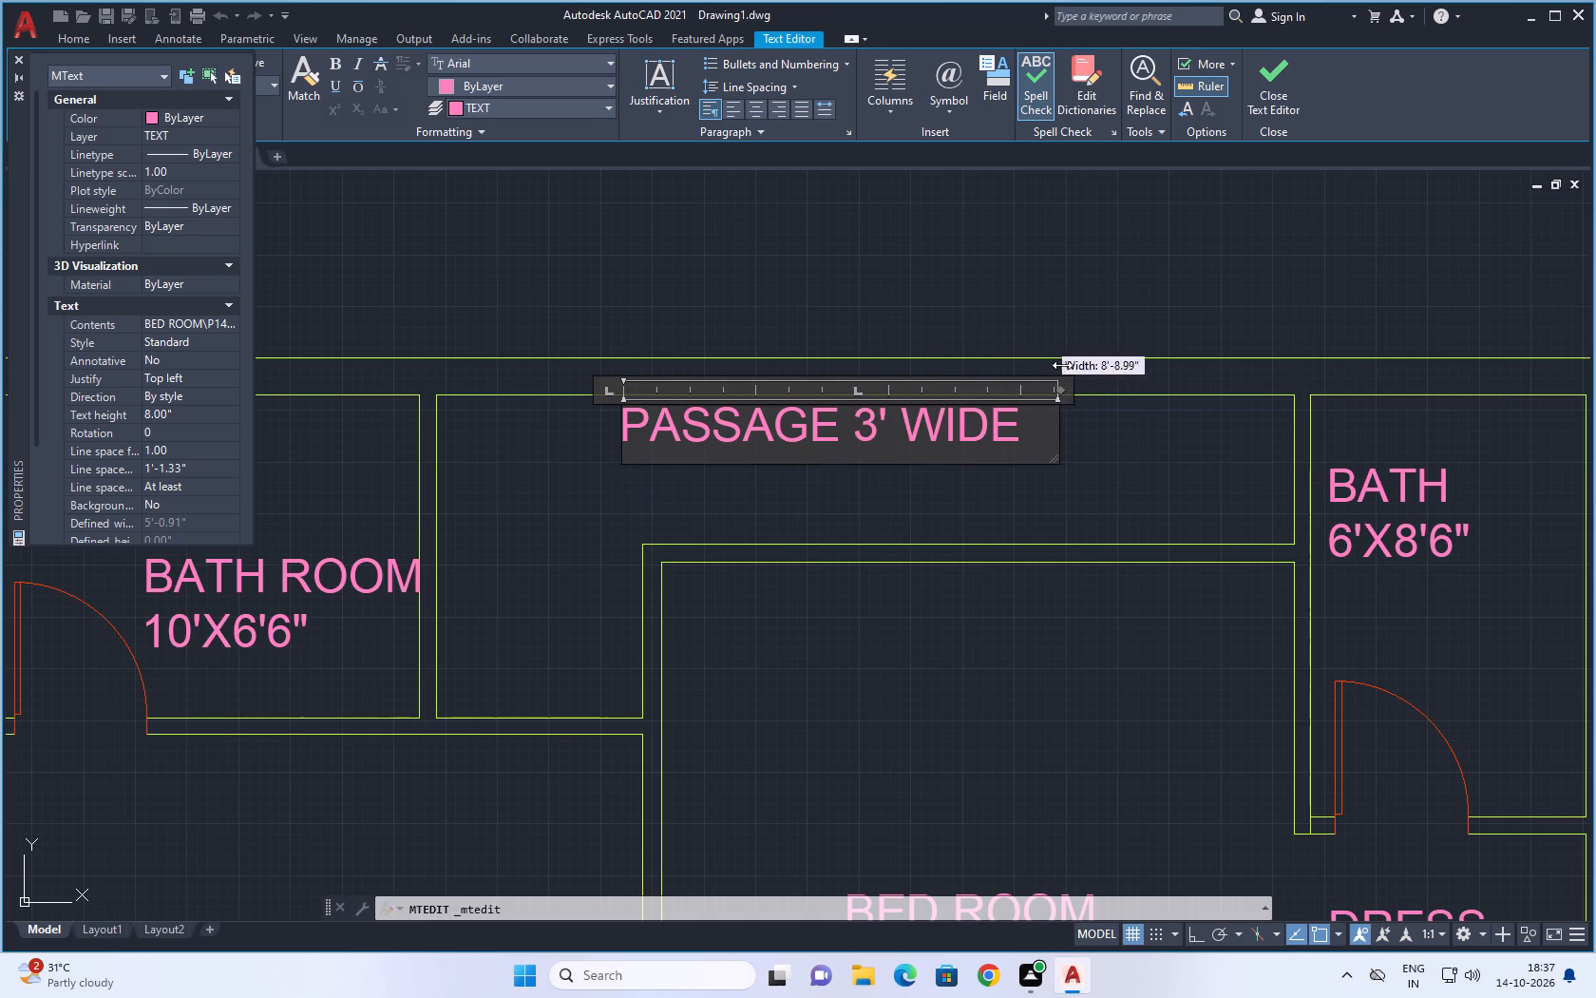
pyautogui.moveTo(1062, 365); pyautogui.dragTo(1072, 364)
pyautogui.click(925, 490)
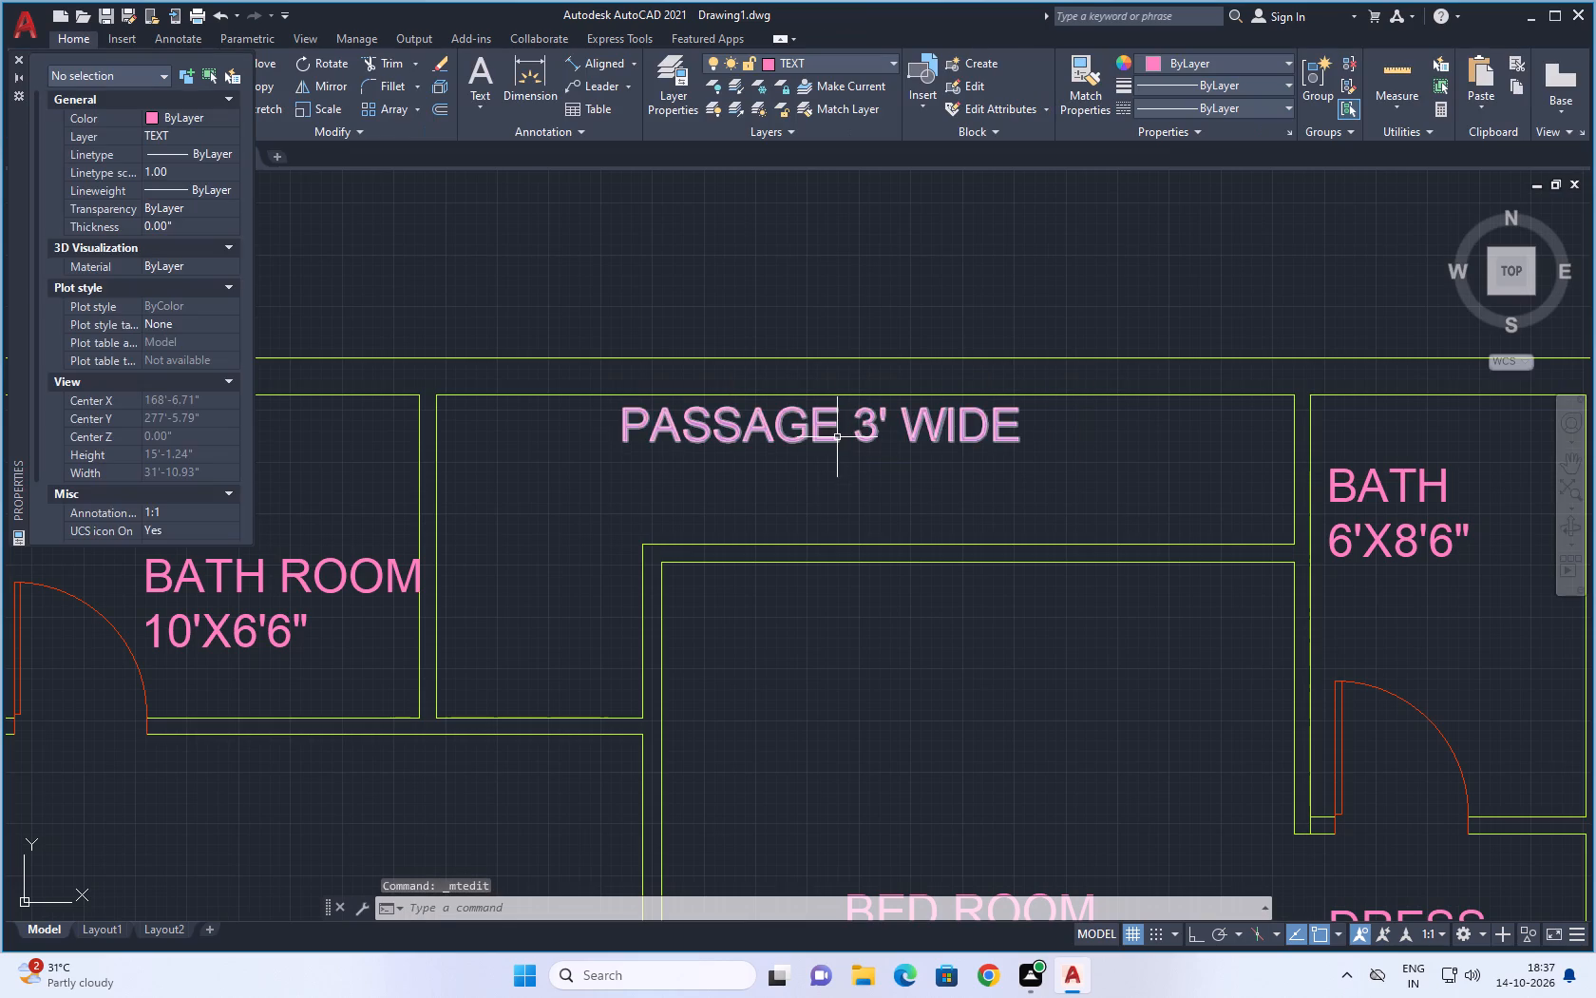
# Move the PASSAGE 3' WIDE label slightly down to the middle of the passage's height.
pyautogui.click(836, 435)
pyautogui.moveTo(834, 426); pyautogui.dragTo(848, 462)
pyautogui.scroll(-3, 863, 551)
pyautogui.moveTo(841, 446); pyautogui.dragTo(804, 331, button='middle')
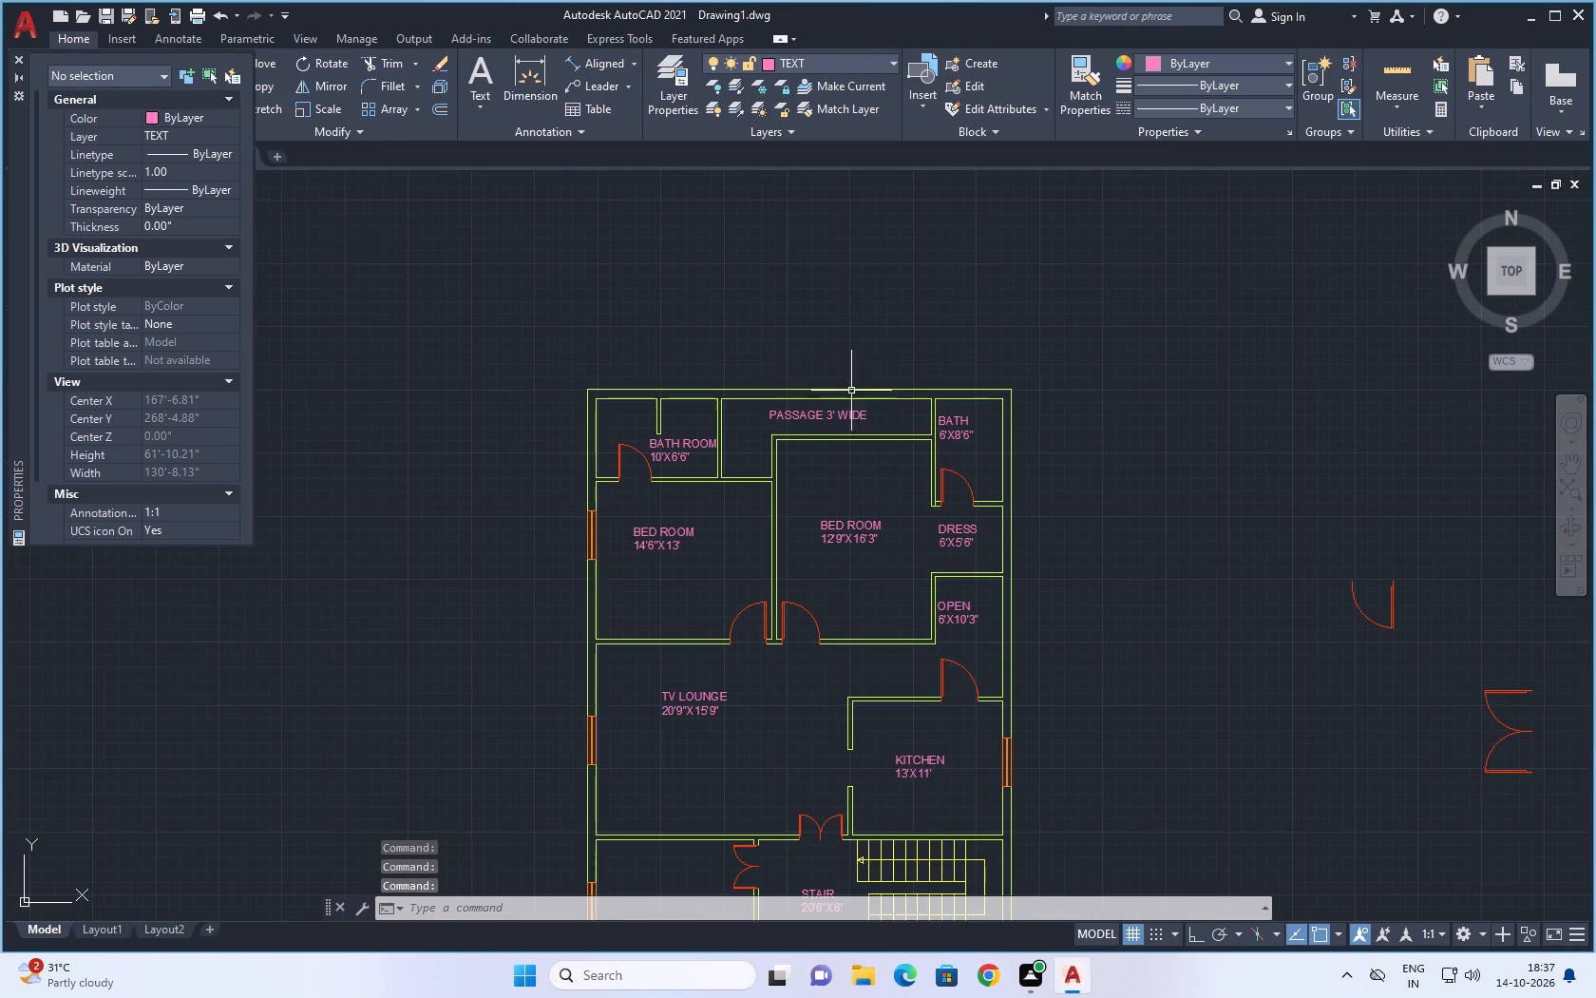
# Copy the KITCHEN label about 17'10" straight down into the open area below the staircase.
pyautogui.scroll(-1, 1087, 581)
pyautogui.moveTo(1082, 575); pyautogui.dragTo(987, 488, button='middle')
pyautogui.scroll(1, 991, 489)
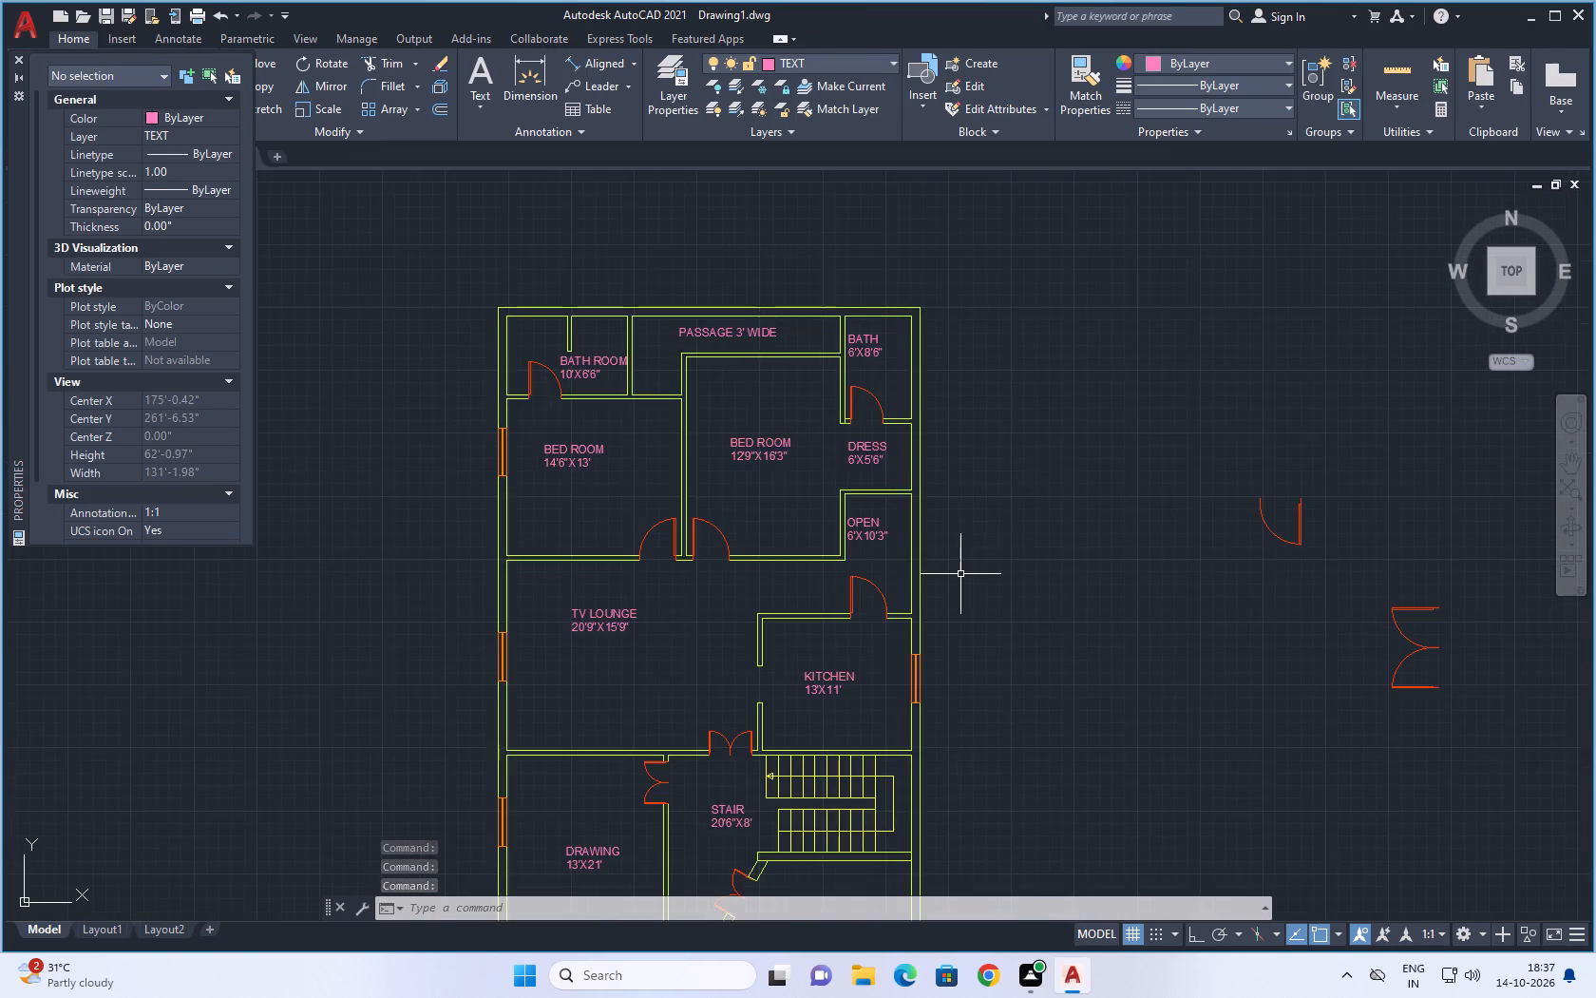
pyautogui.scroll(1, 959, 575)
pyautogui.moveTo(959, 575); pyautogui.dragTo(978, 536, button='middle')
pyautogui.scroll(-1, 998, 574)
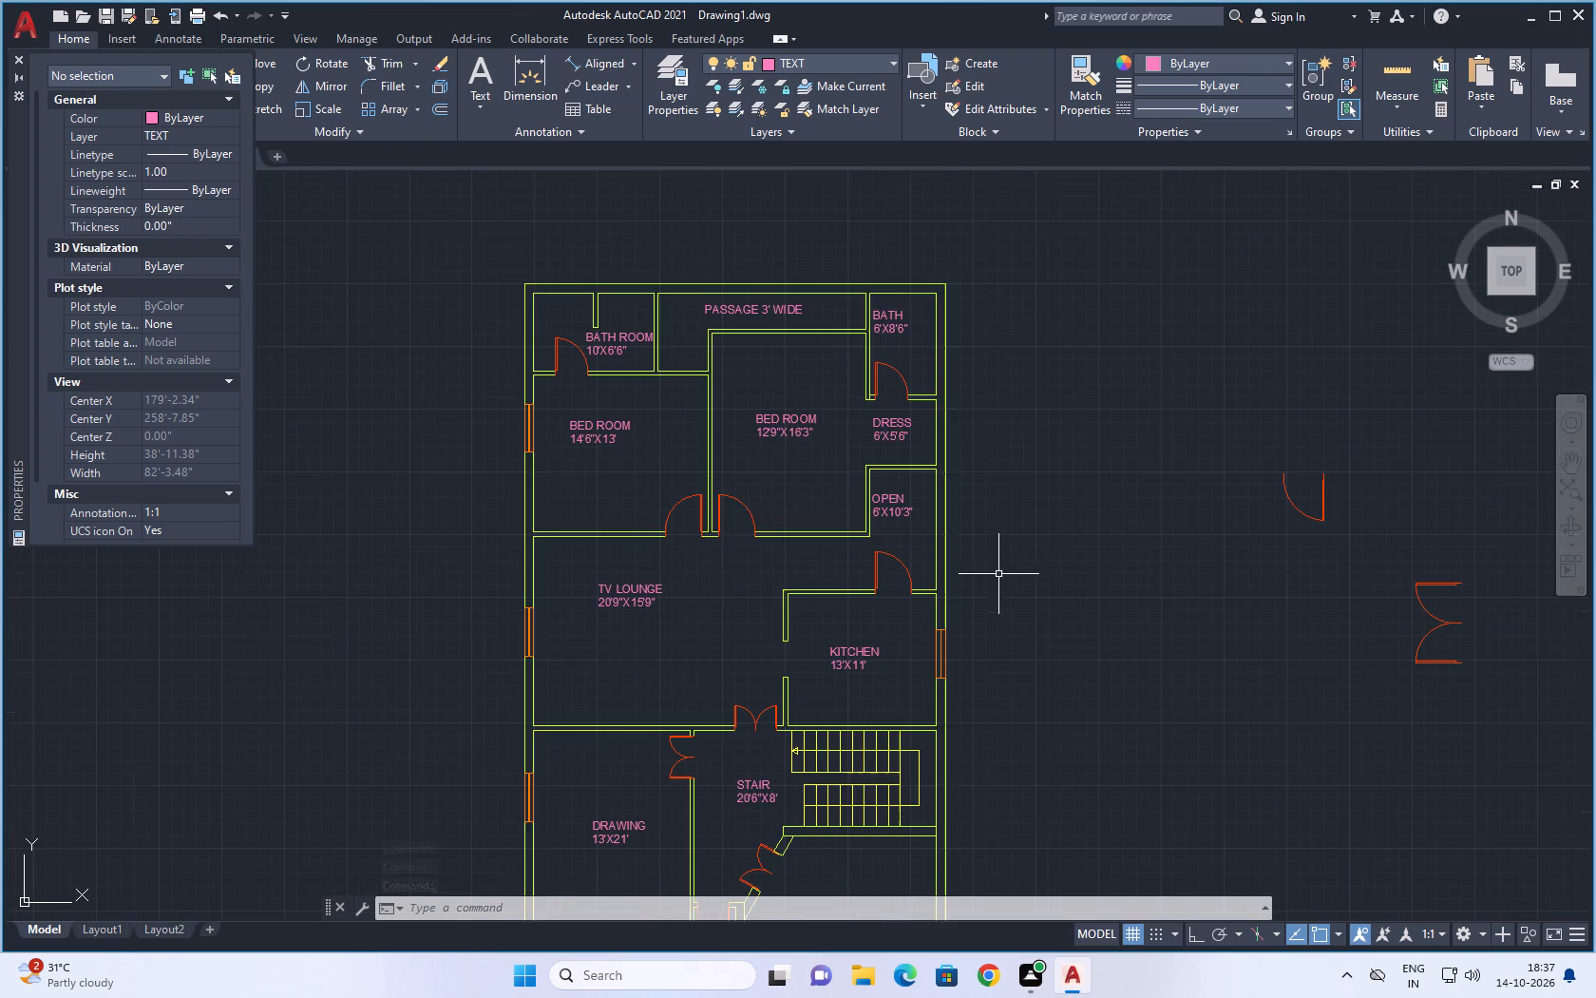
pyautogui.moveTo(1012, 591); pyautogui.dragTo(985, 509, button='middle')
pyautogui.moveTo(985, 565); pyautogui.dragTo(933, 392, button='middle')
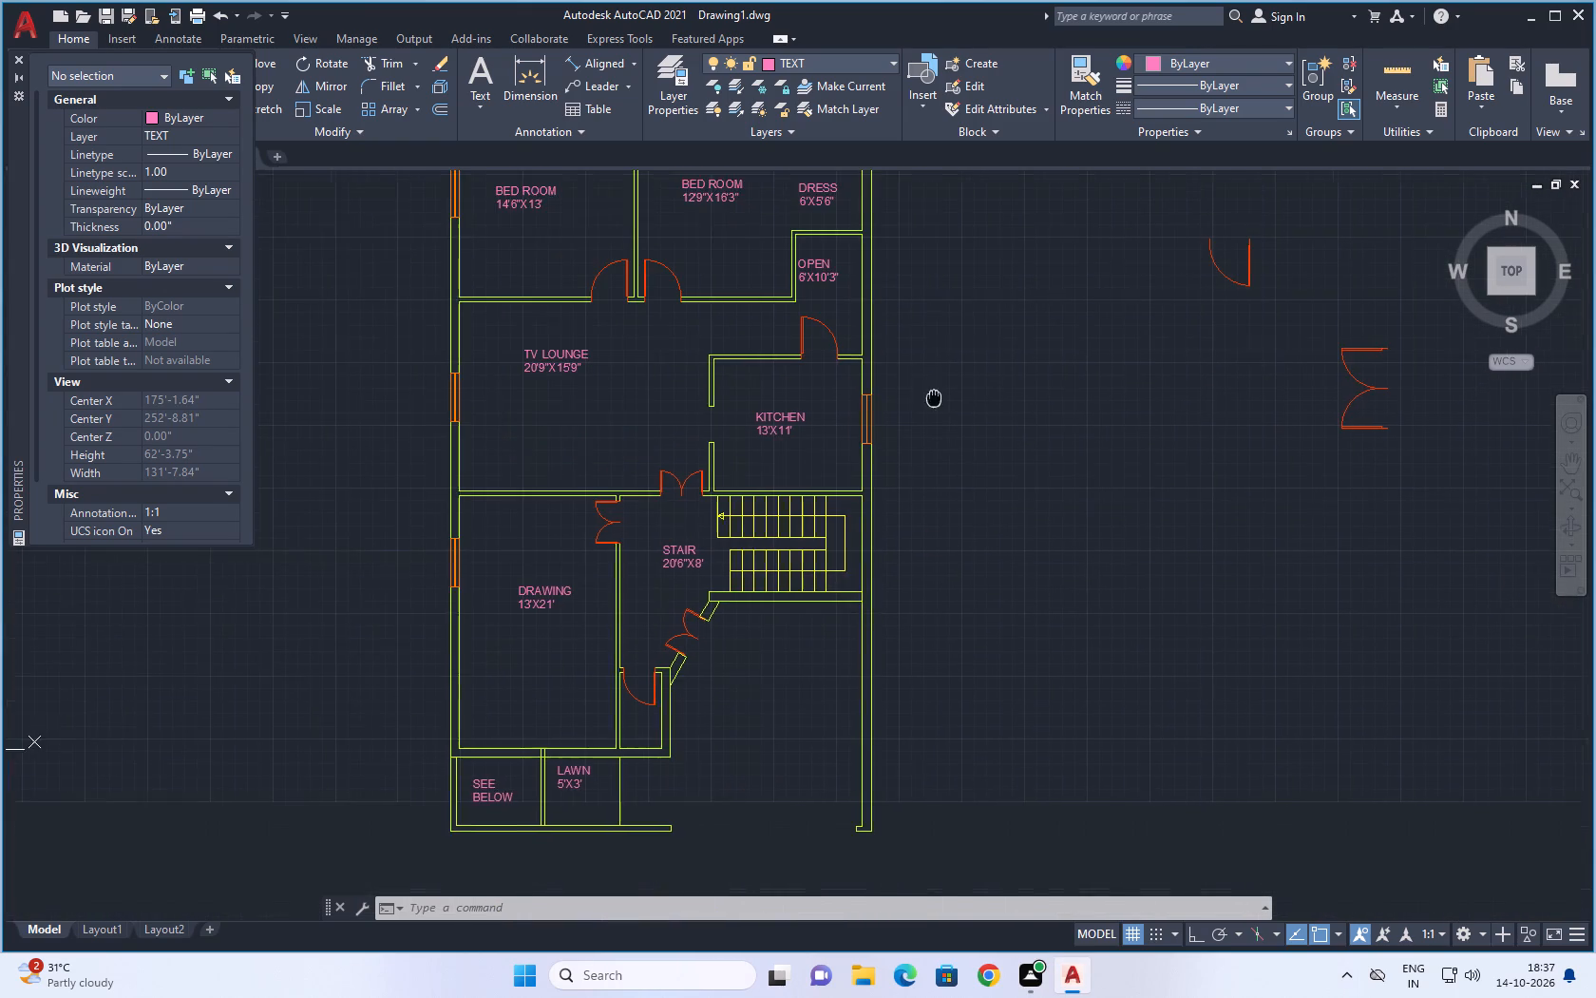
pyautogui.moveTo(933, 392); pyautogui.dragTo(933, 391, button='middle')
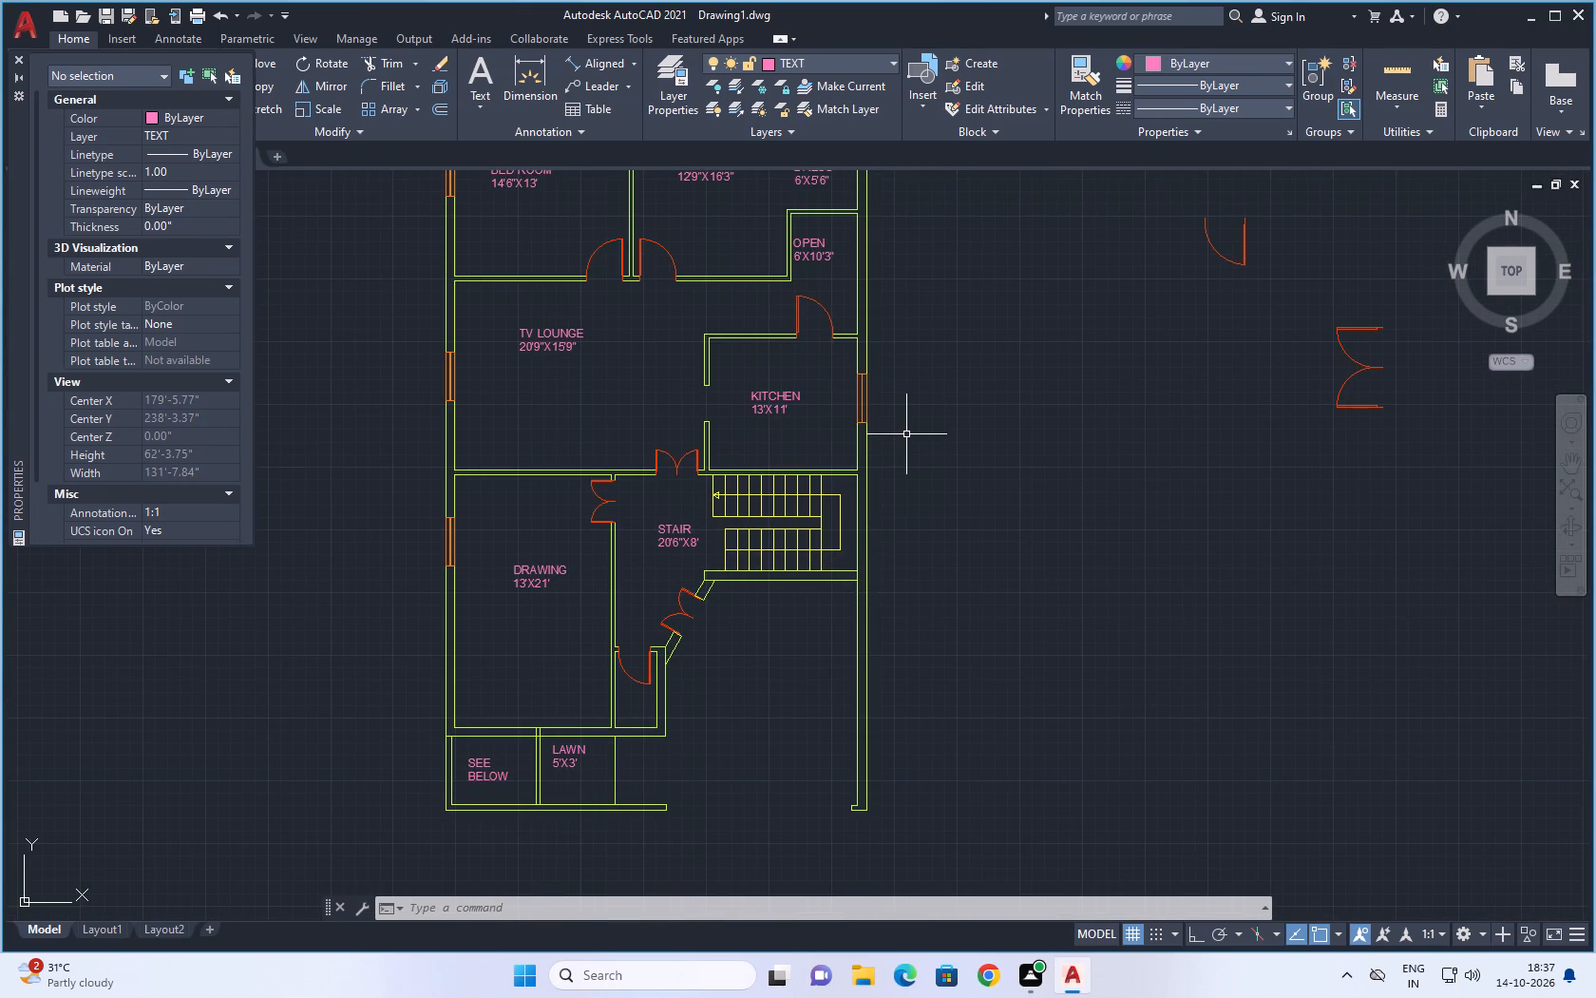
pyautogui.press('Escape')
pyautogui.click(772, 394)
pyautogui.press('c')
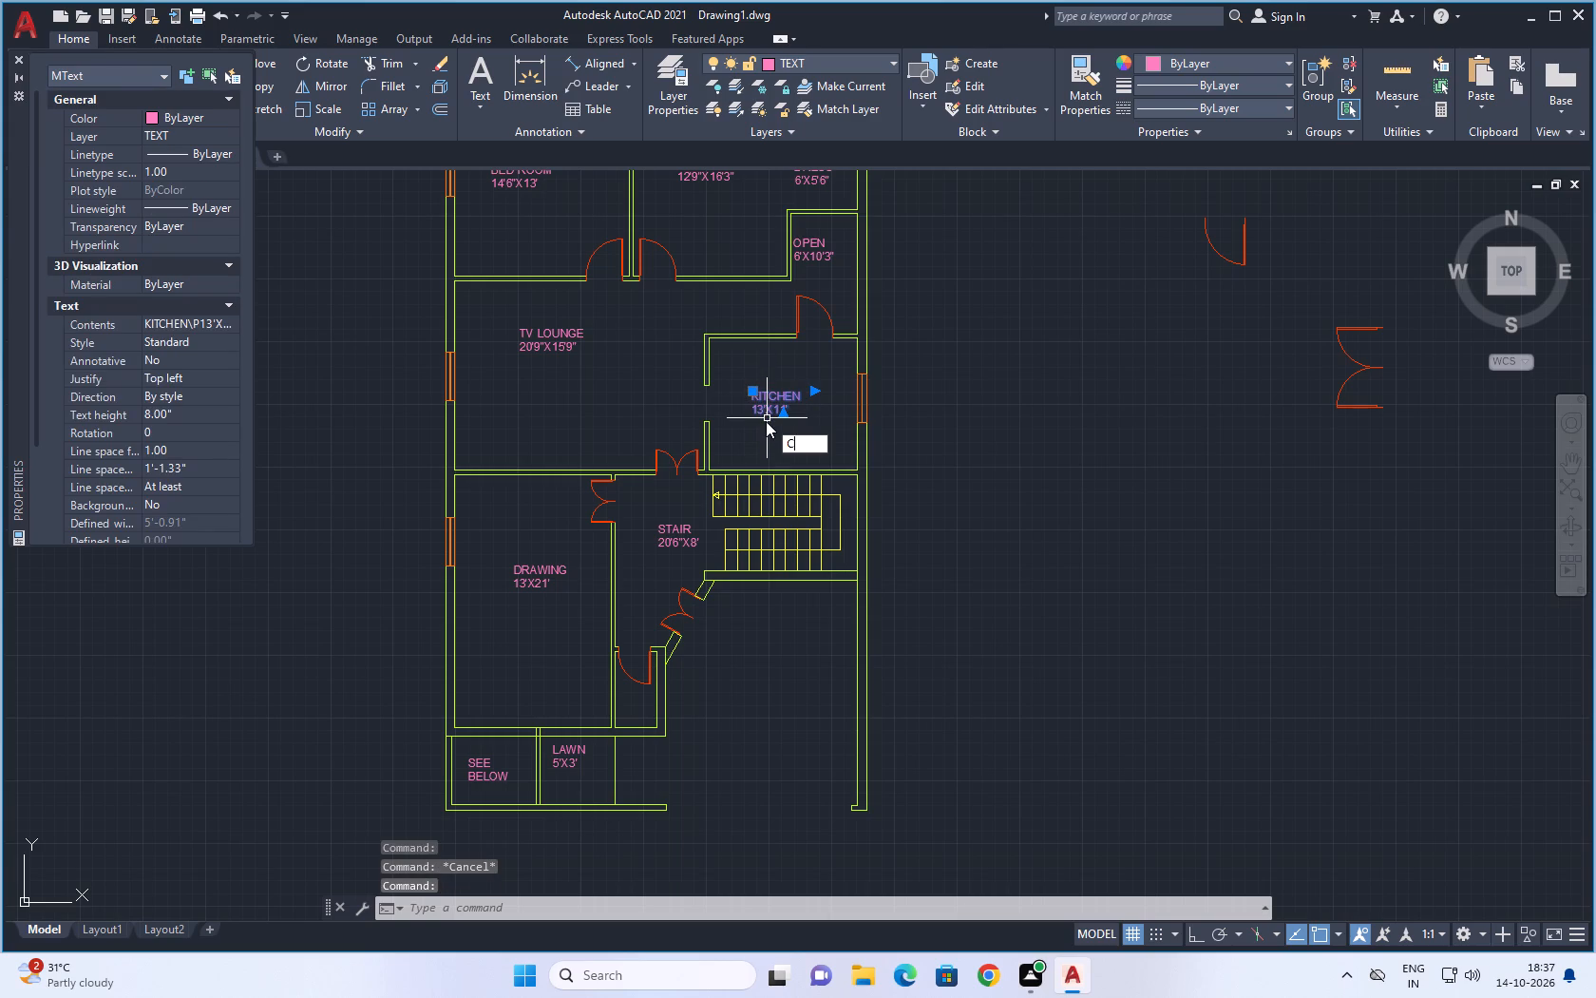
pyautogui.press('o')
pyautogui.press('space')
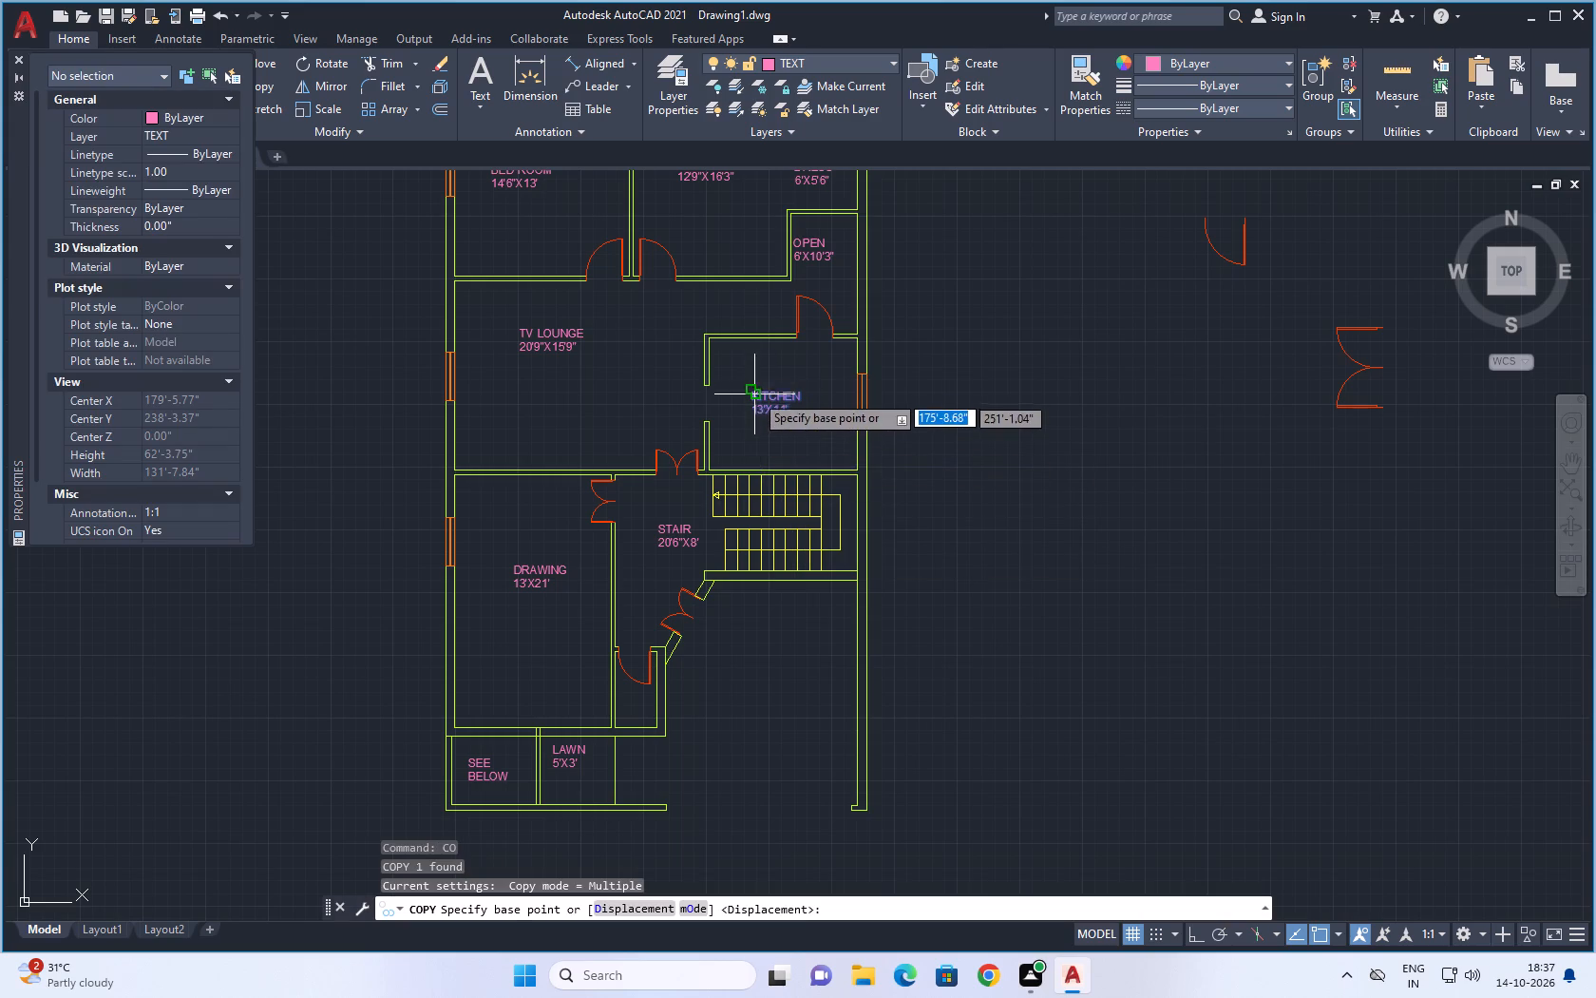
pyautogui.click(754, 393)
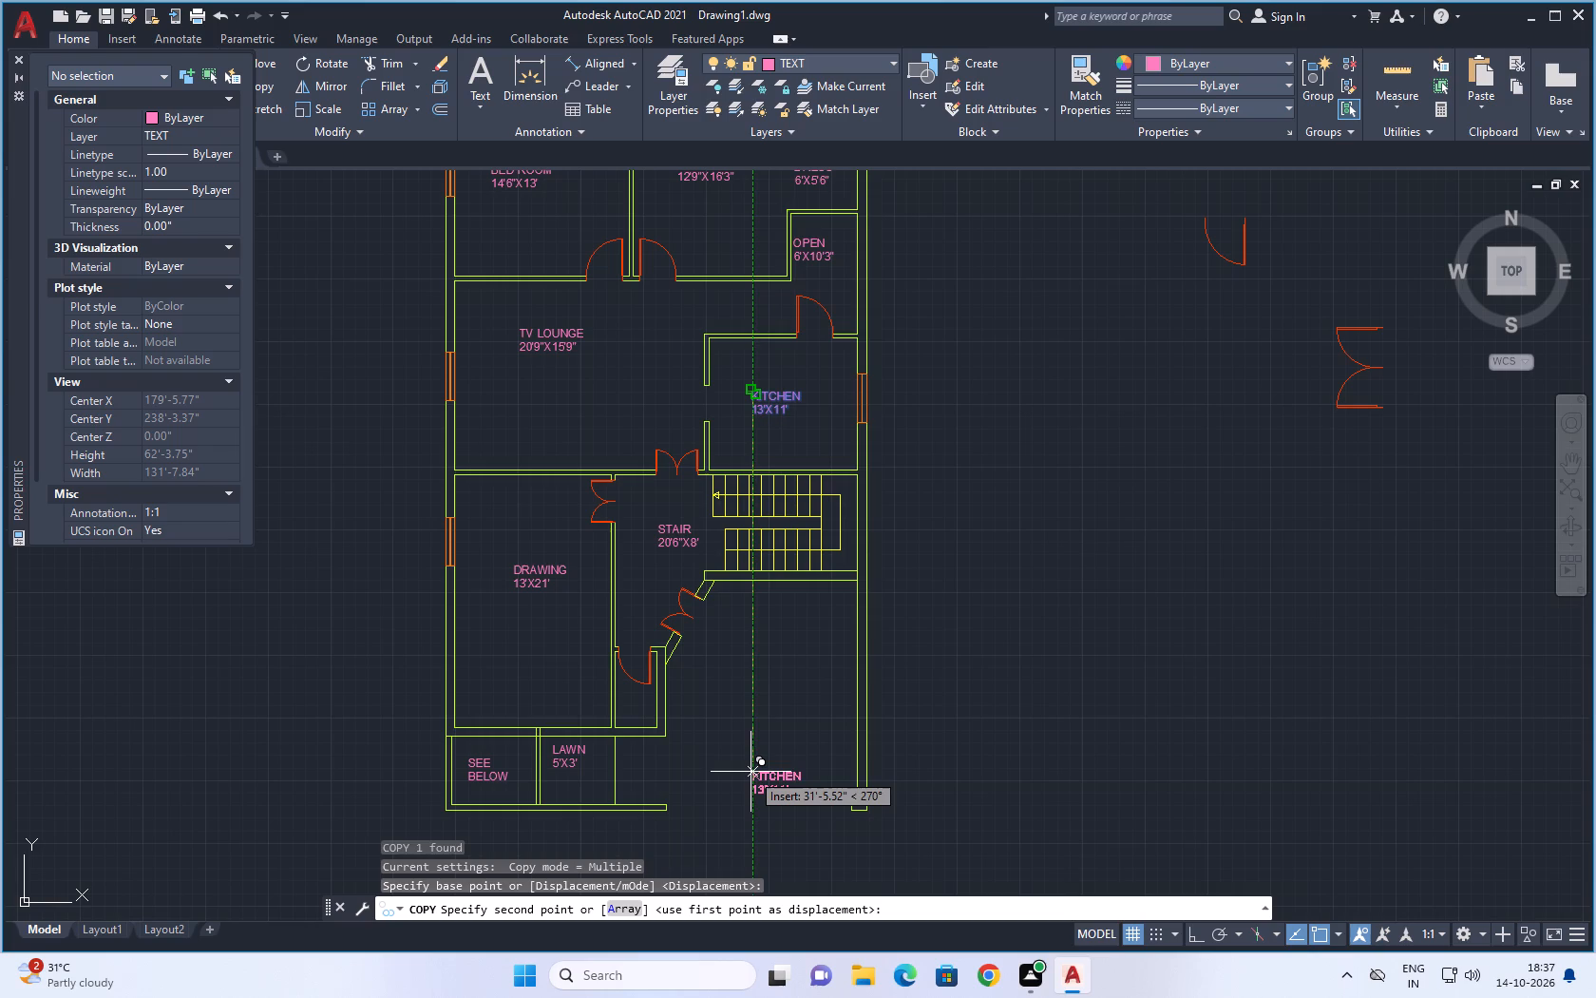
pyautogui.click(750, 602)
pyautogui.press('Escape')
pyautogui.scroll(1, 921, 657)
pyautogui.press('Escape')
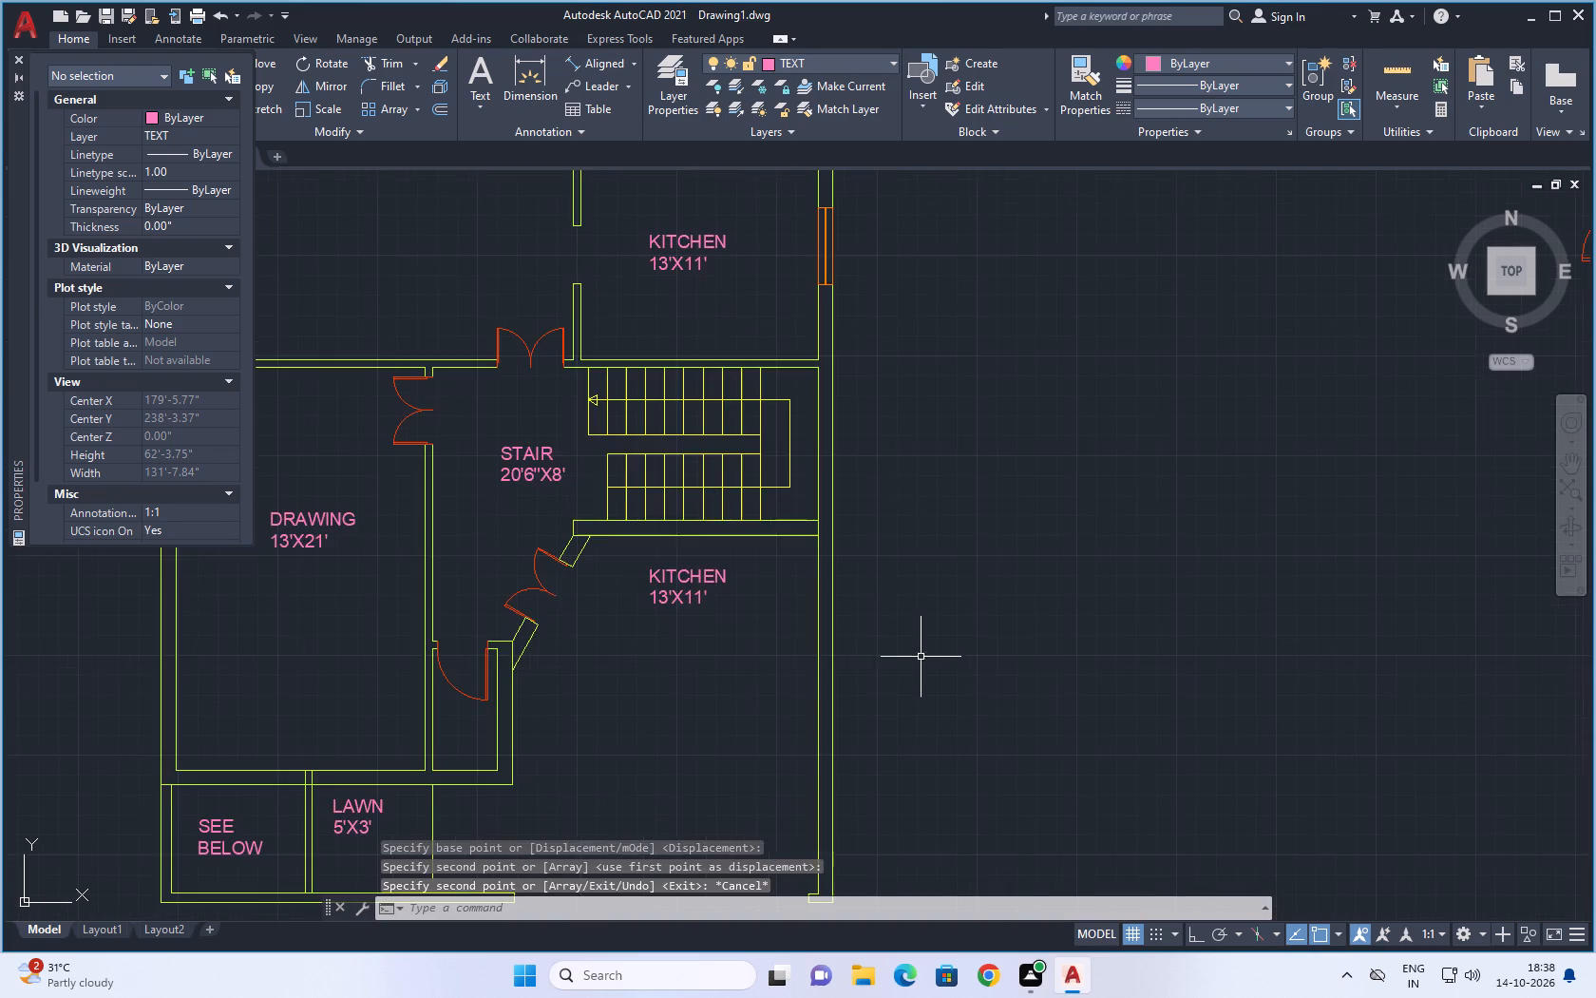
# Change the copied KITCHEN label below the staircase to PARKING over 16'6"X19'.
pyautogui.scroll(2, 716, 629)
pyautogui.doubleClick(666, 550)
pyautogui.click(692, 550)
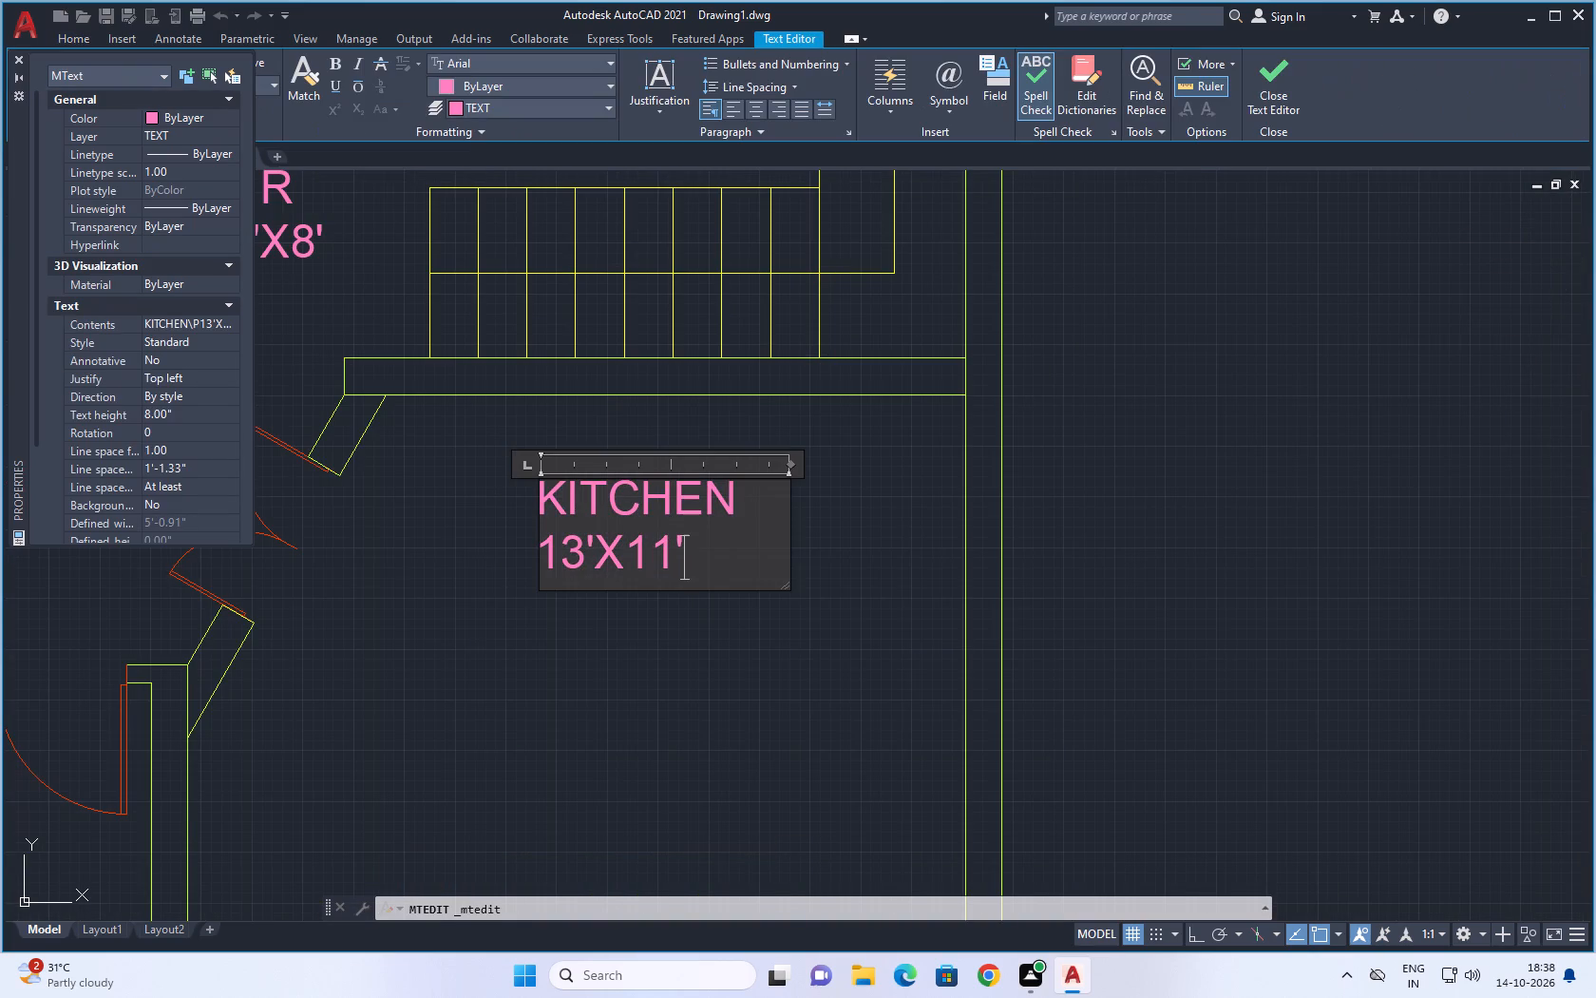
pyautogui.press('BackSpace')
pyautogui.press('BackSpace')
pyautogui.press('BackSpace')
pyautogui.press('BackSpace')
pyautogui.press('BackSpace')
pyautogui.press('BackSpace')
pyautogui.press('BackSpace')
pyautogui.press('BackSpace')
pyautogui.press('BackSpace')
pyautogui.press('BackSpace')
pyautogui.press('BackSpace')
pyautogui.press('BackSpace')
pyautogui.press('BackSpace')
pyautogui.press('BackSpace')
pyautogui.press('BackSpace')
pyautogui.press('BackSpace')
pyautogui.press('BackSpace')
pyautogui.press('BackSpace')
pyautogui.press('BackSpace')
pyautogui.press('BackSpace')
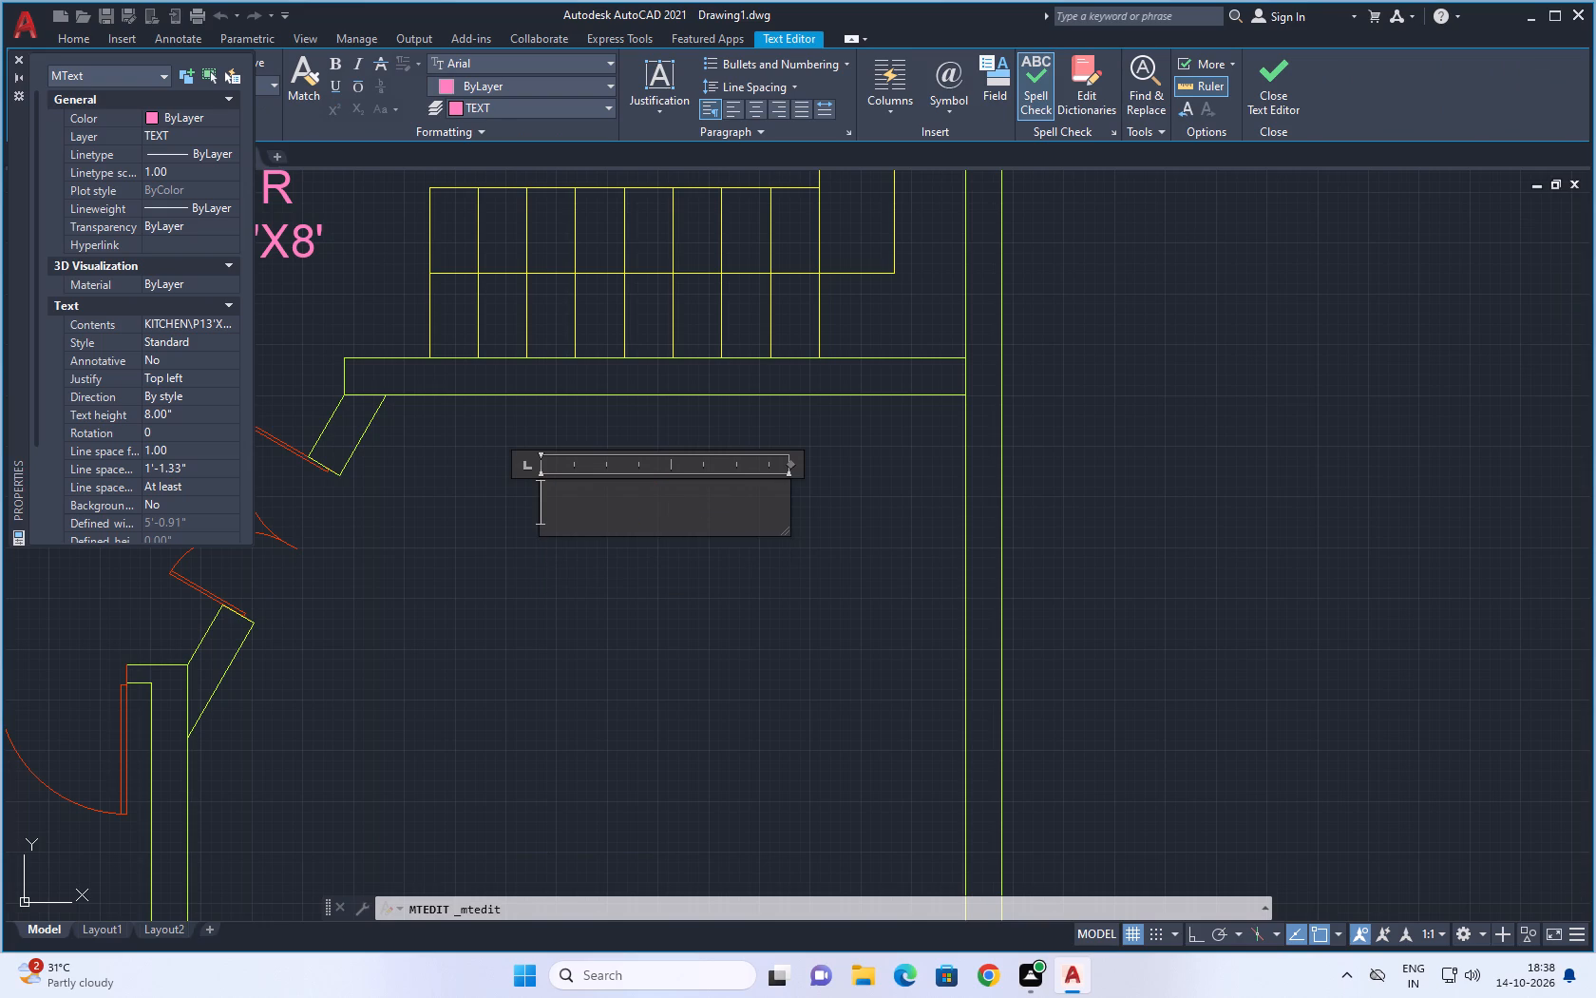
pyautogui.write('PARKING')
pyautogui.press('Return')
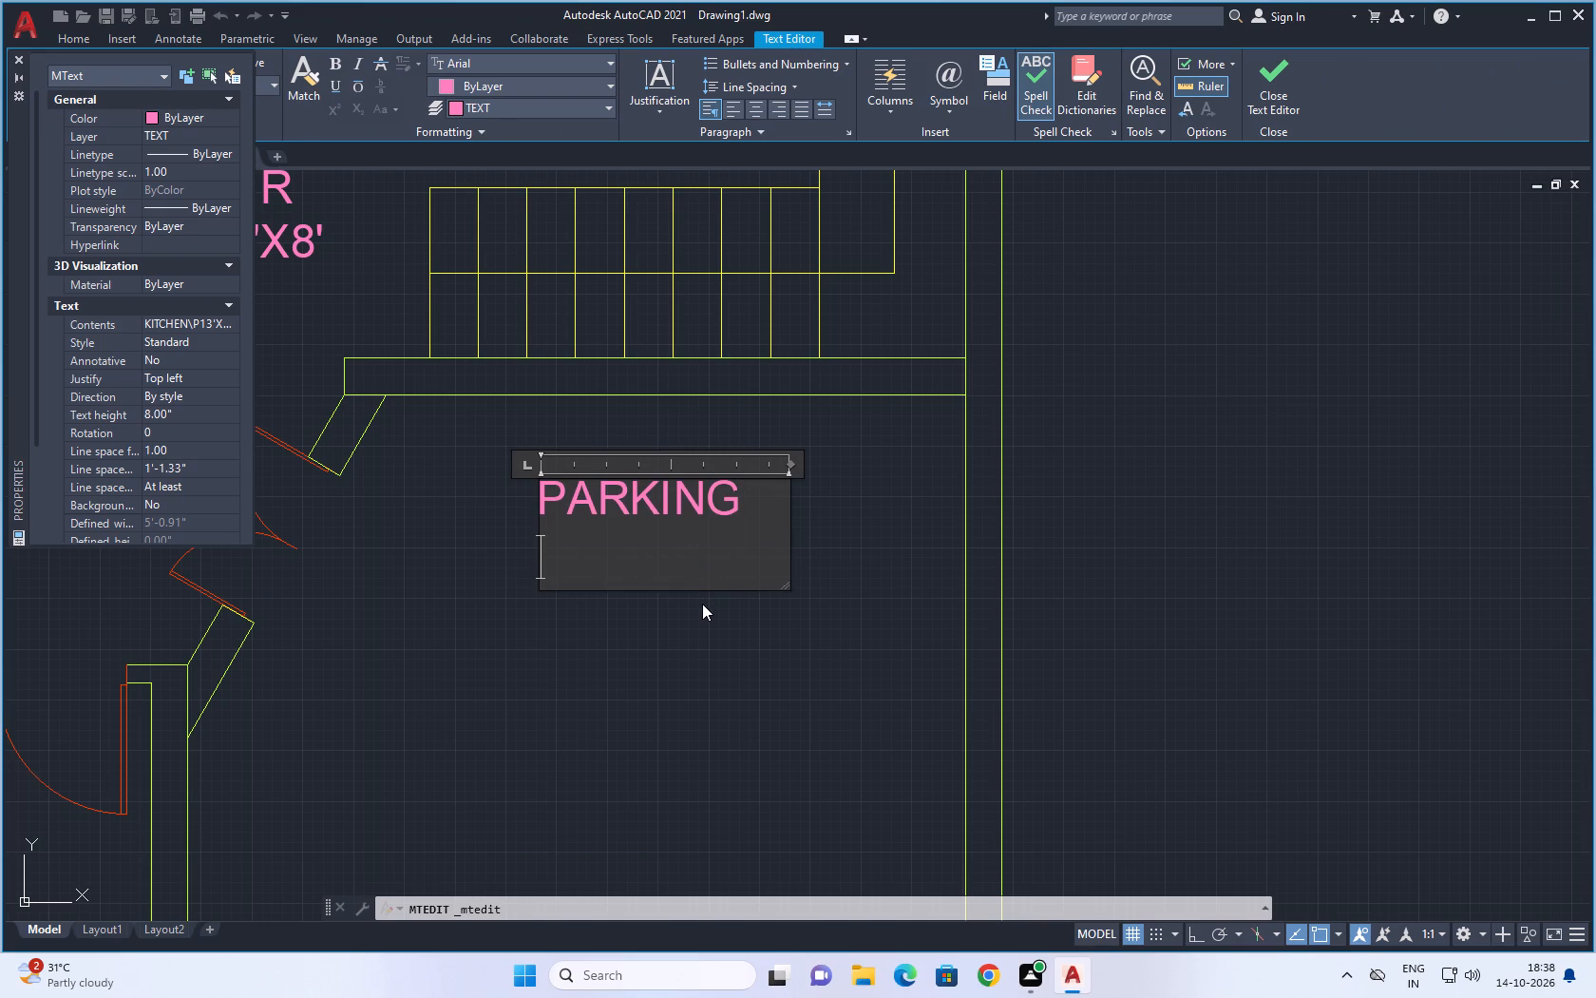
pyautogui.write("16'6")
pyautogui.hotkey('shift', '"')
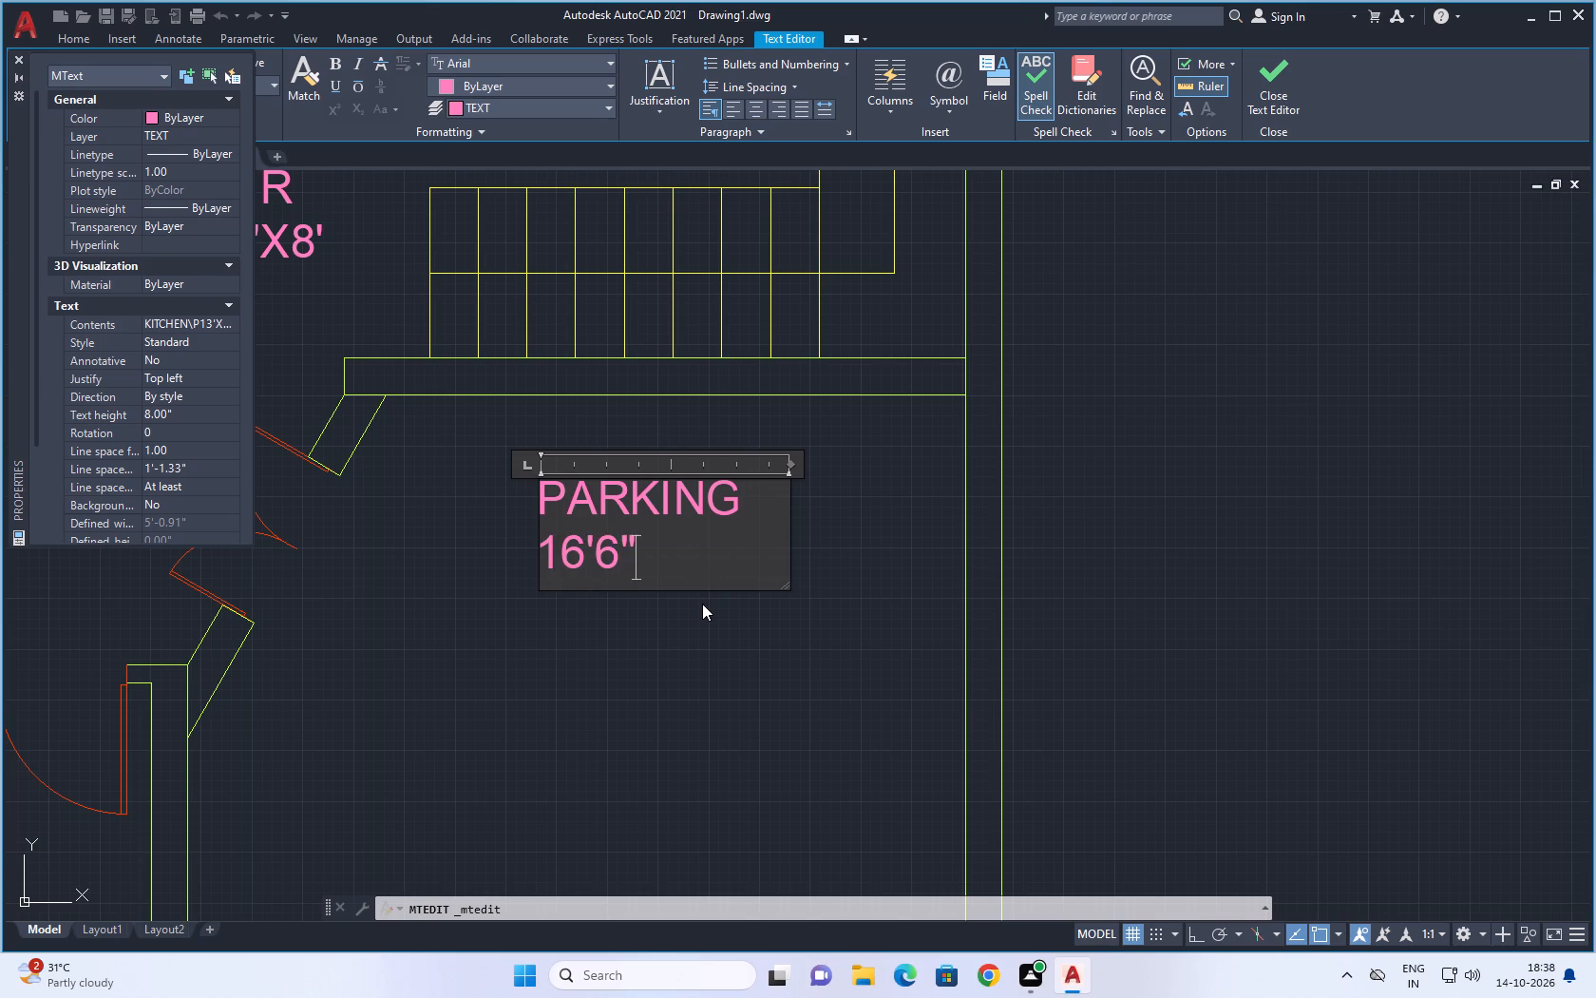
pyautogui.write('X19')
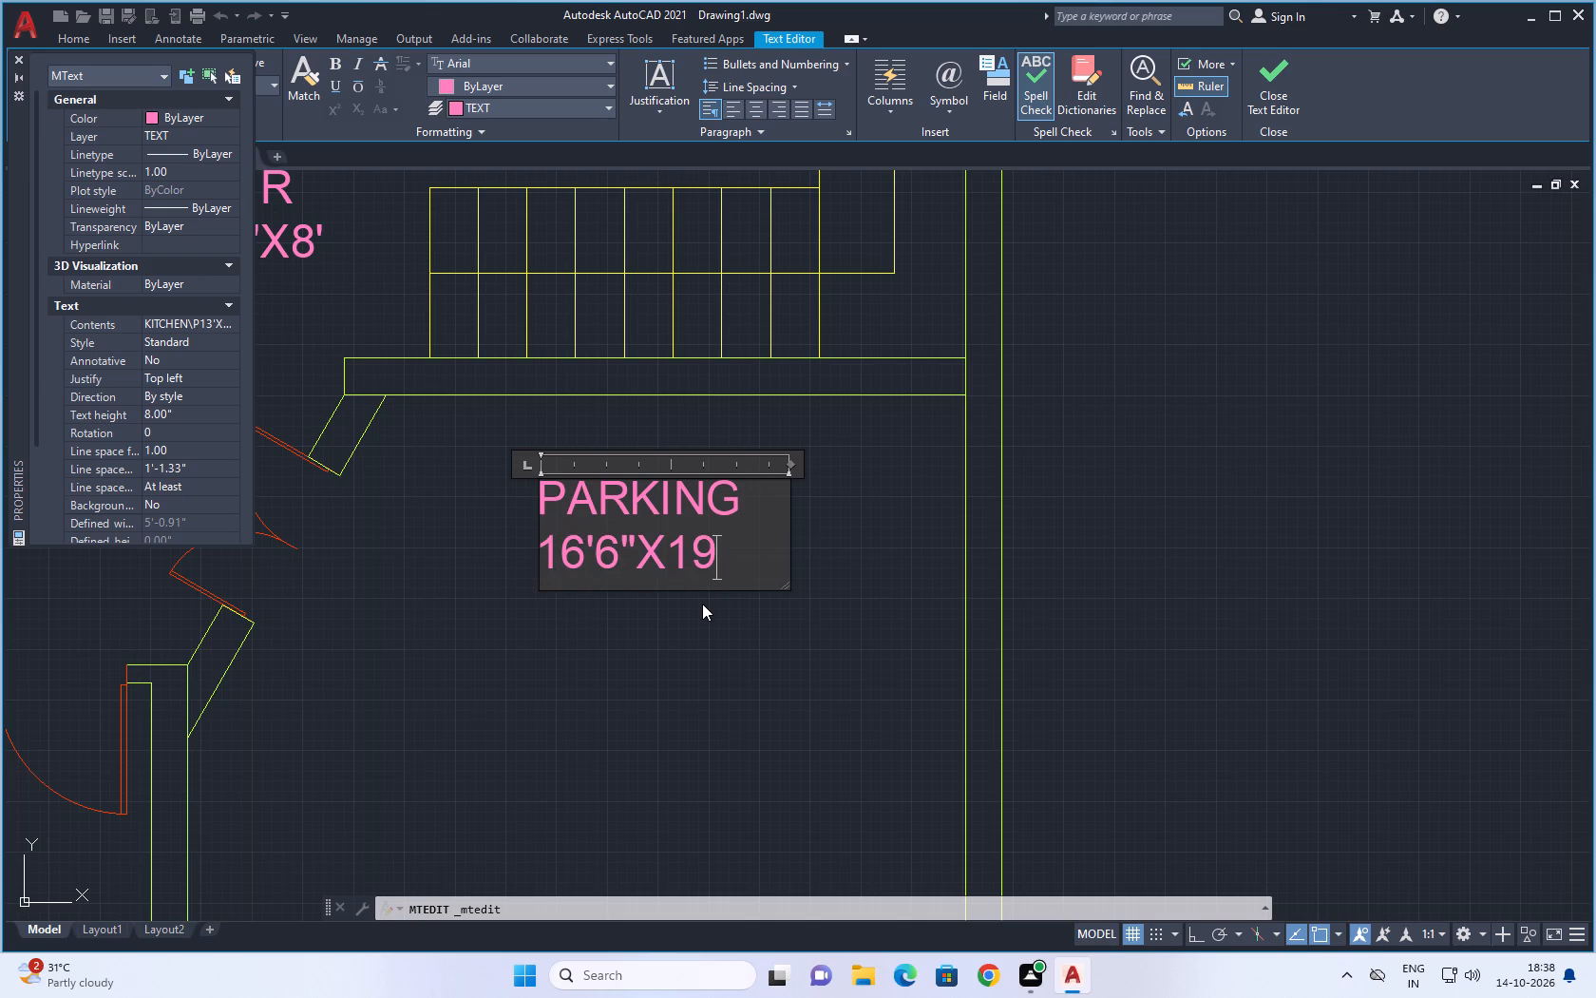
pyautogui.press("'")
pyautogui.click(1251, 596)
# Look over the whole floor plan to check that the rooms are labelled.
pyautogui.scroll(-3, 1224, 623)
pyautogui.moveTo(1229, 638); pyautogui.dragTo(1151, 511, button='middle')
pyautogui.moveTo(1201, 548); pyautogui.dragTo(1201, 549, button='middle')
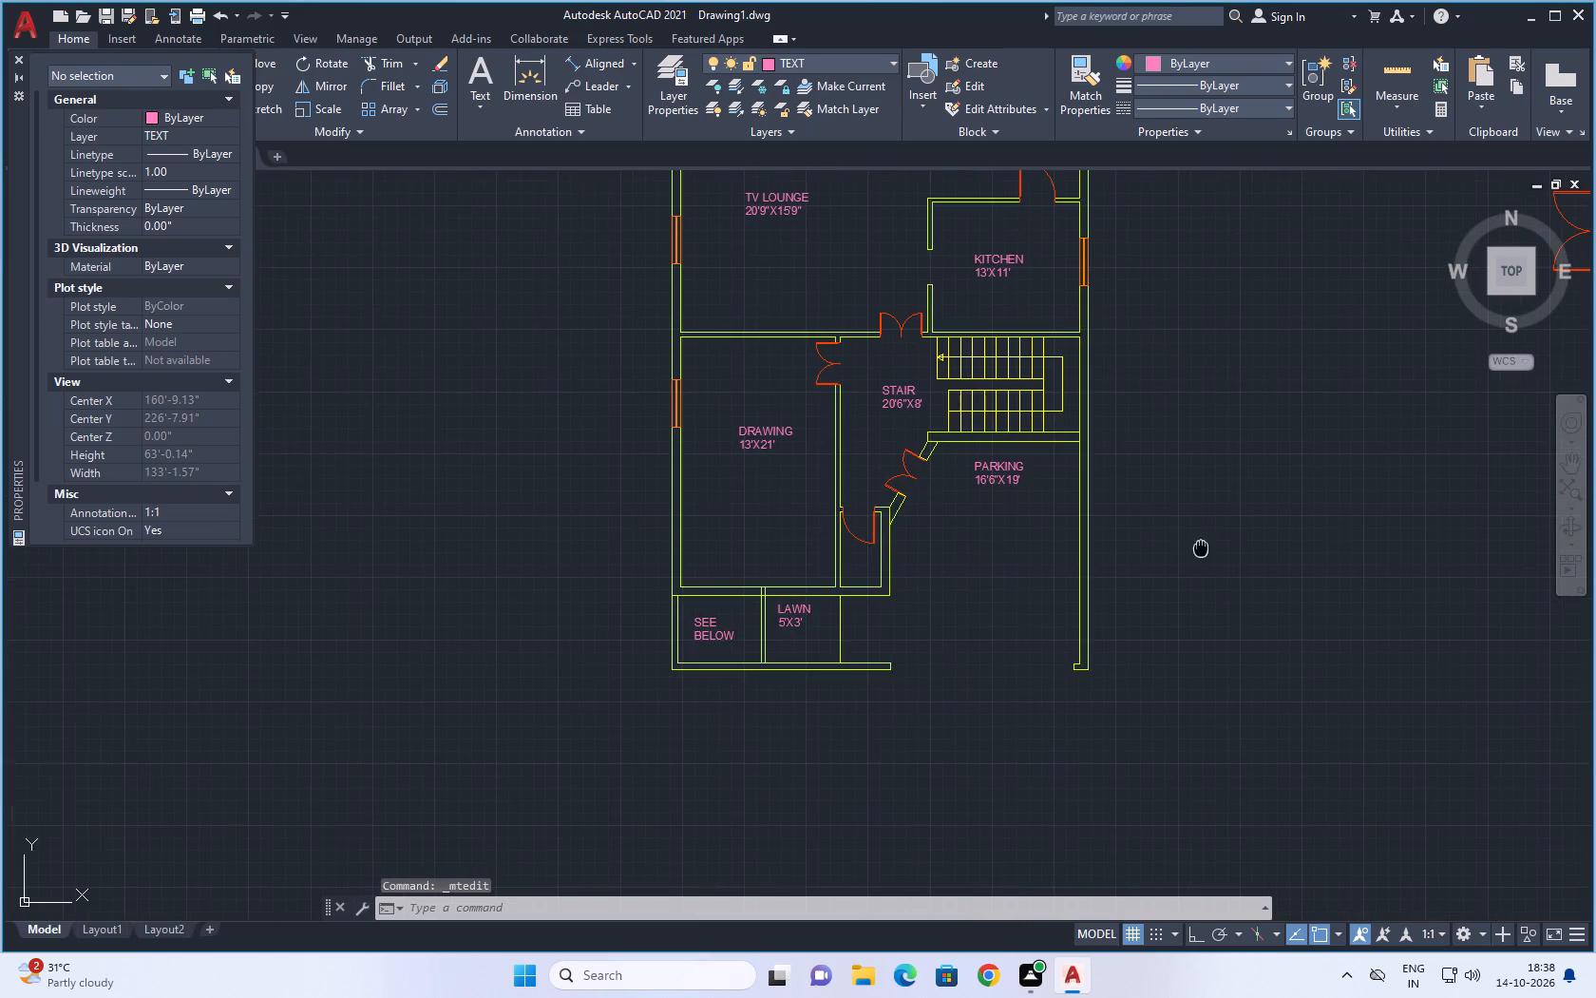
pyautogui.moveTo(1201, 549); pyautogui.dragTo(1104, 592, button='middle')
pyautogui.scroll(-1, 1128, 582)
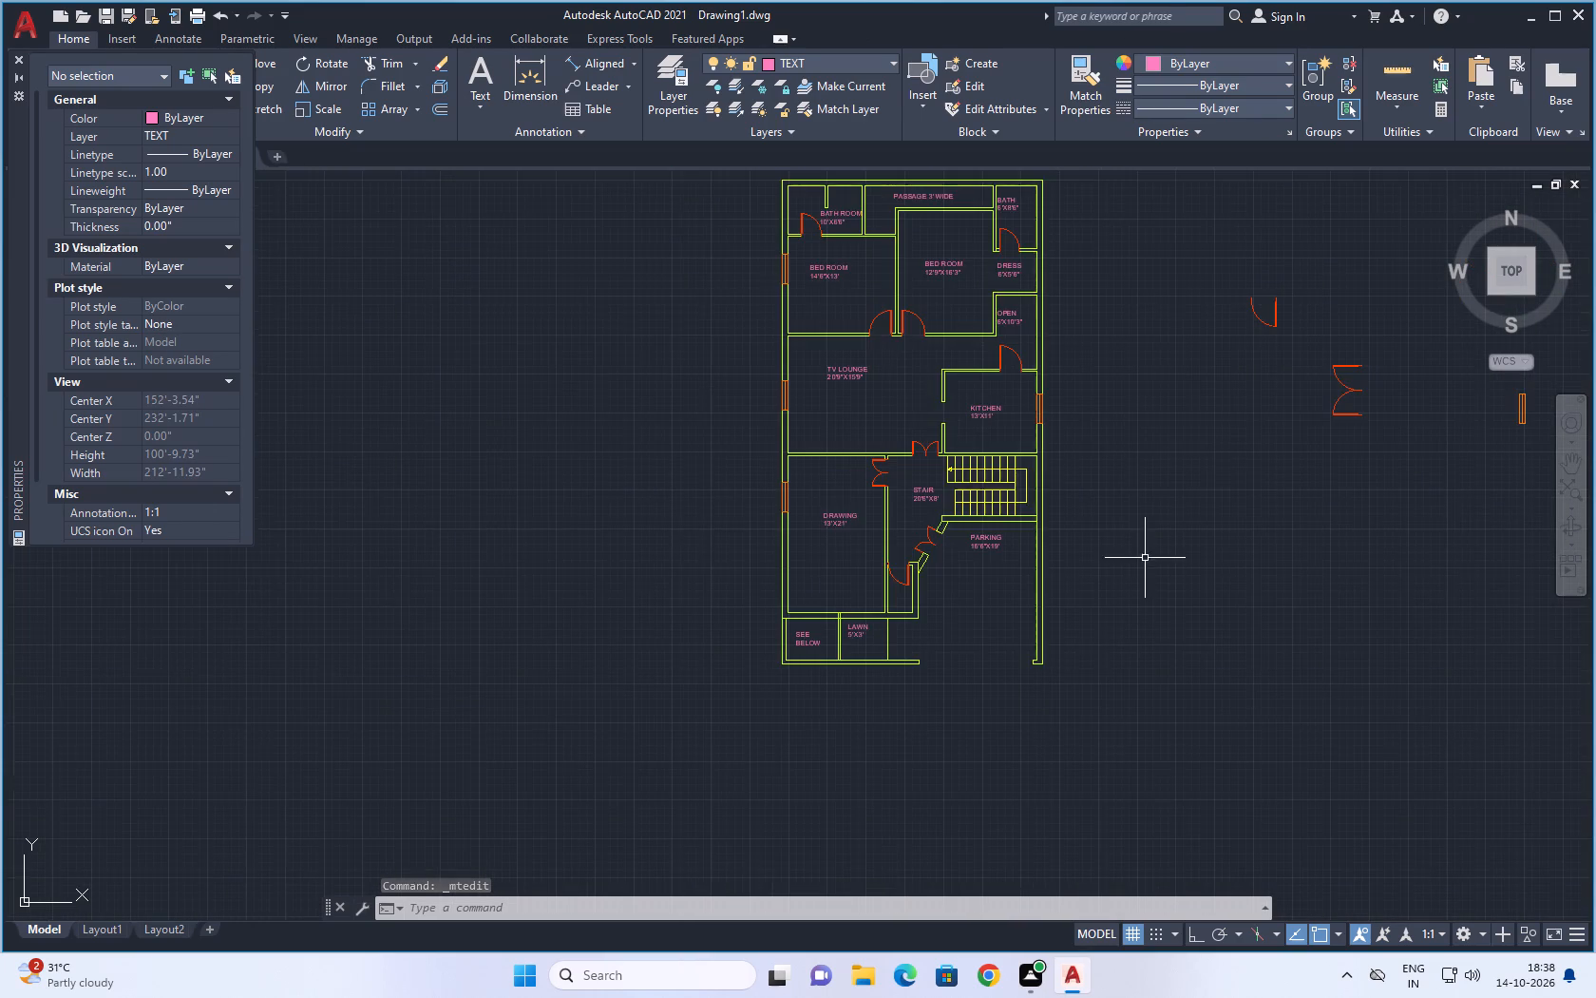
pyautogui.moveTo(1145, 554); pyautogui.dragTo(1073, 650, button='middle')
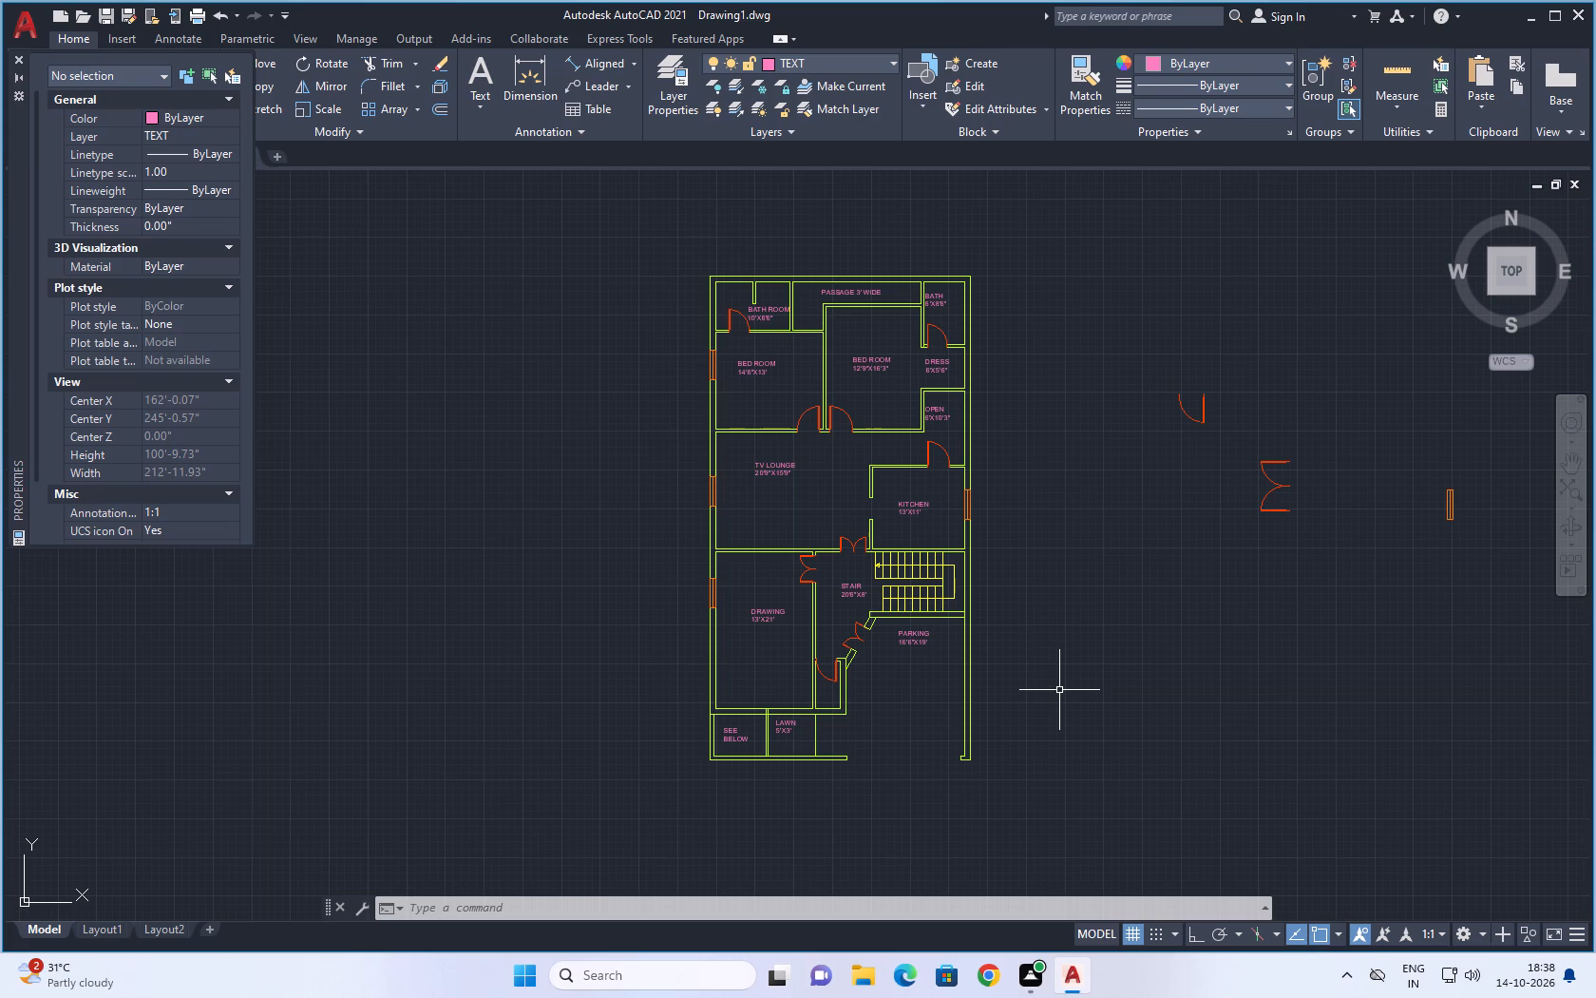
pyautogui.moveTo(1061, 664); pyautogui.dragTo(994, 701, button='middle')
pyautogui.scroll(1, 978, 577)
pyautogui.scroll(-1, 978, 577)
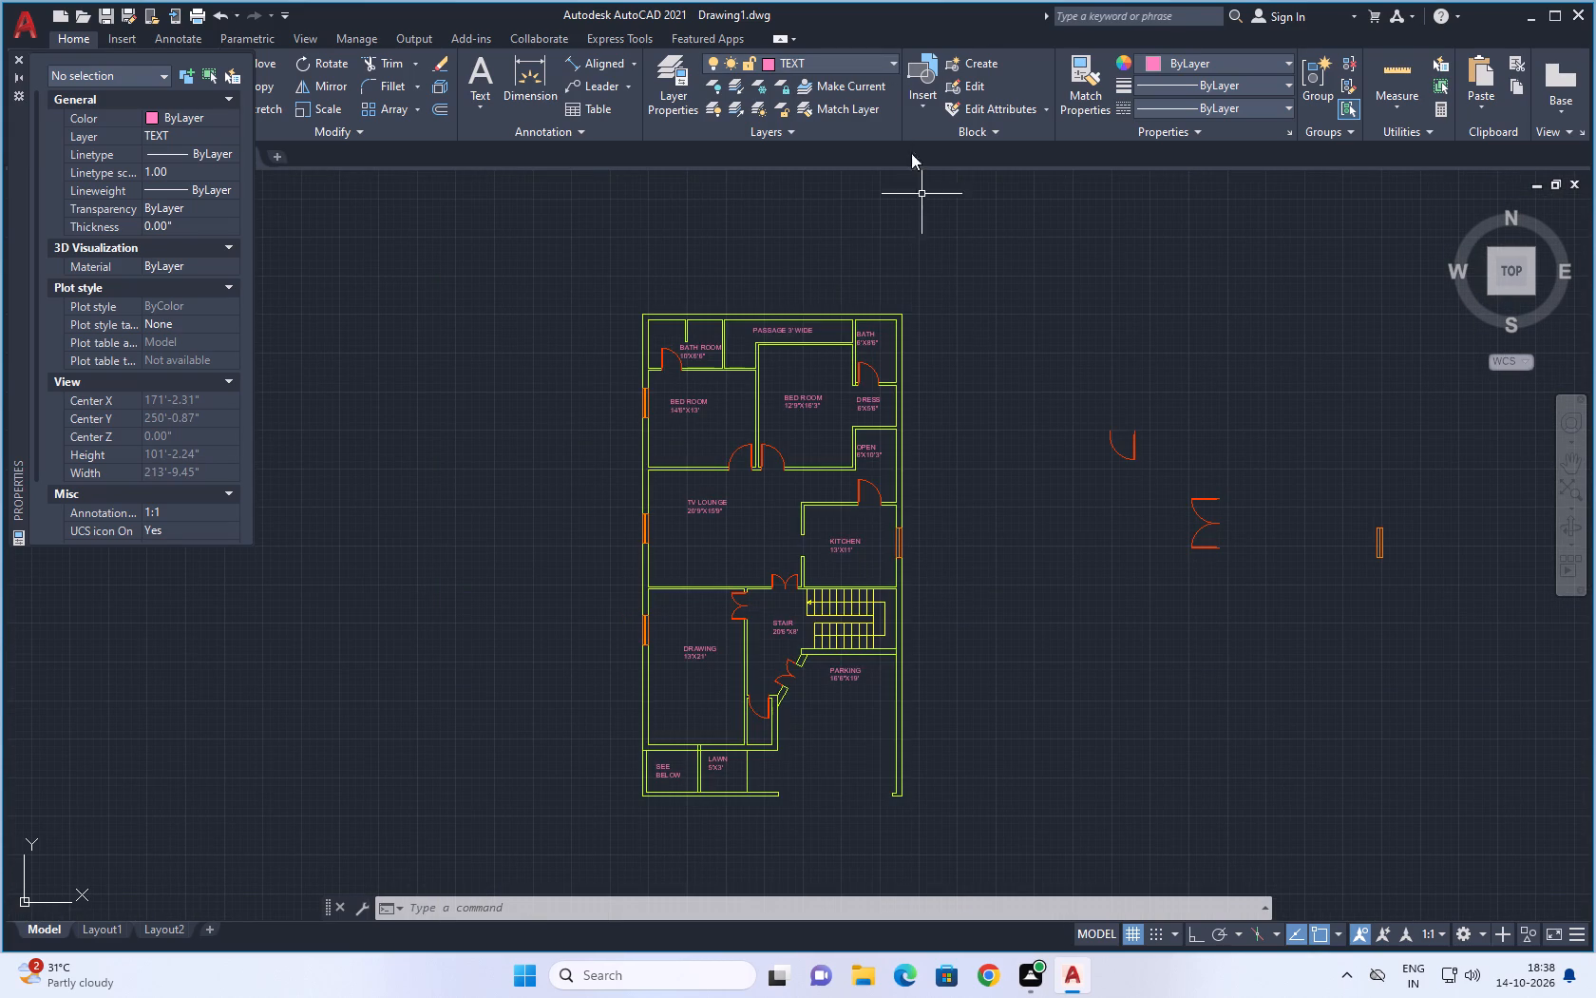
# Make WINDOW the current layer.
pyautogui.click(886, 65)
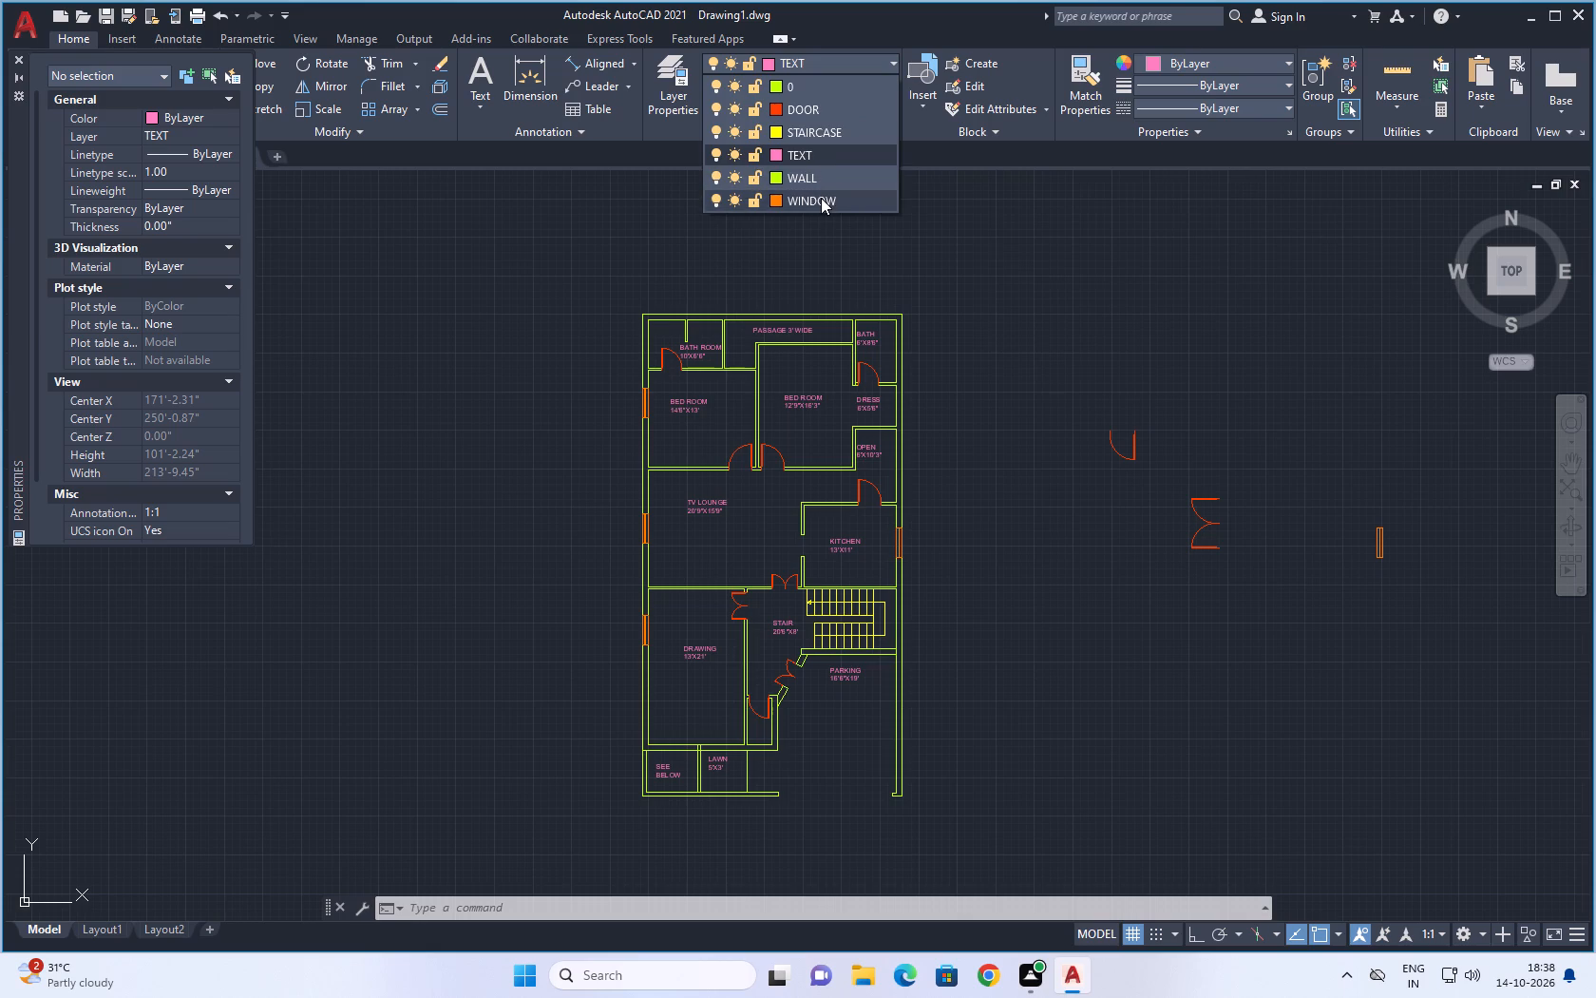
pyautogui.click(821, 198)
# Close the Properties palette.
pyautogui.scroll(-1, 1041, 587)
pyautogui.moveTo(1099, 645); pyautogui.dragTo(782, 595, button='middle')
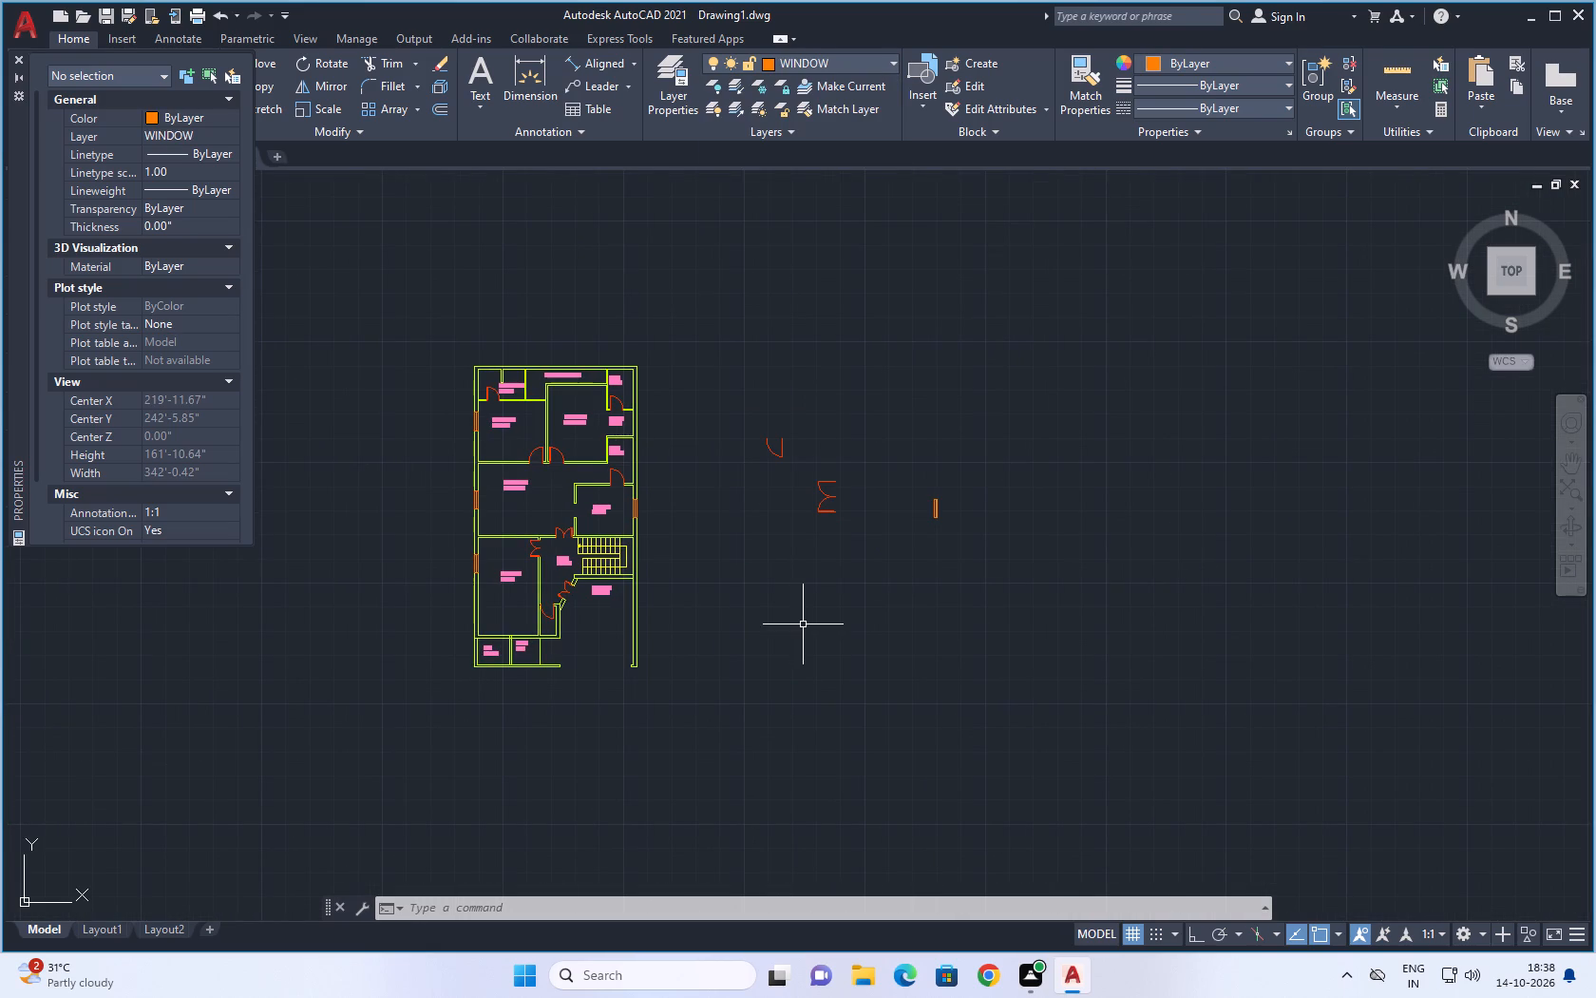
pyautogui.click(22, 54)
# Draw a 2' by 9" rectangle on the WINDOW layer in the empty space beside the plan, below the loose door symbols.
pyautogui.click(192, 61)
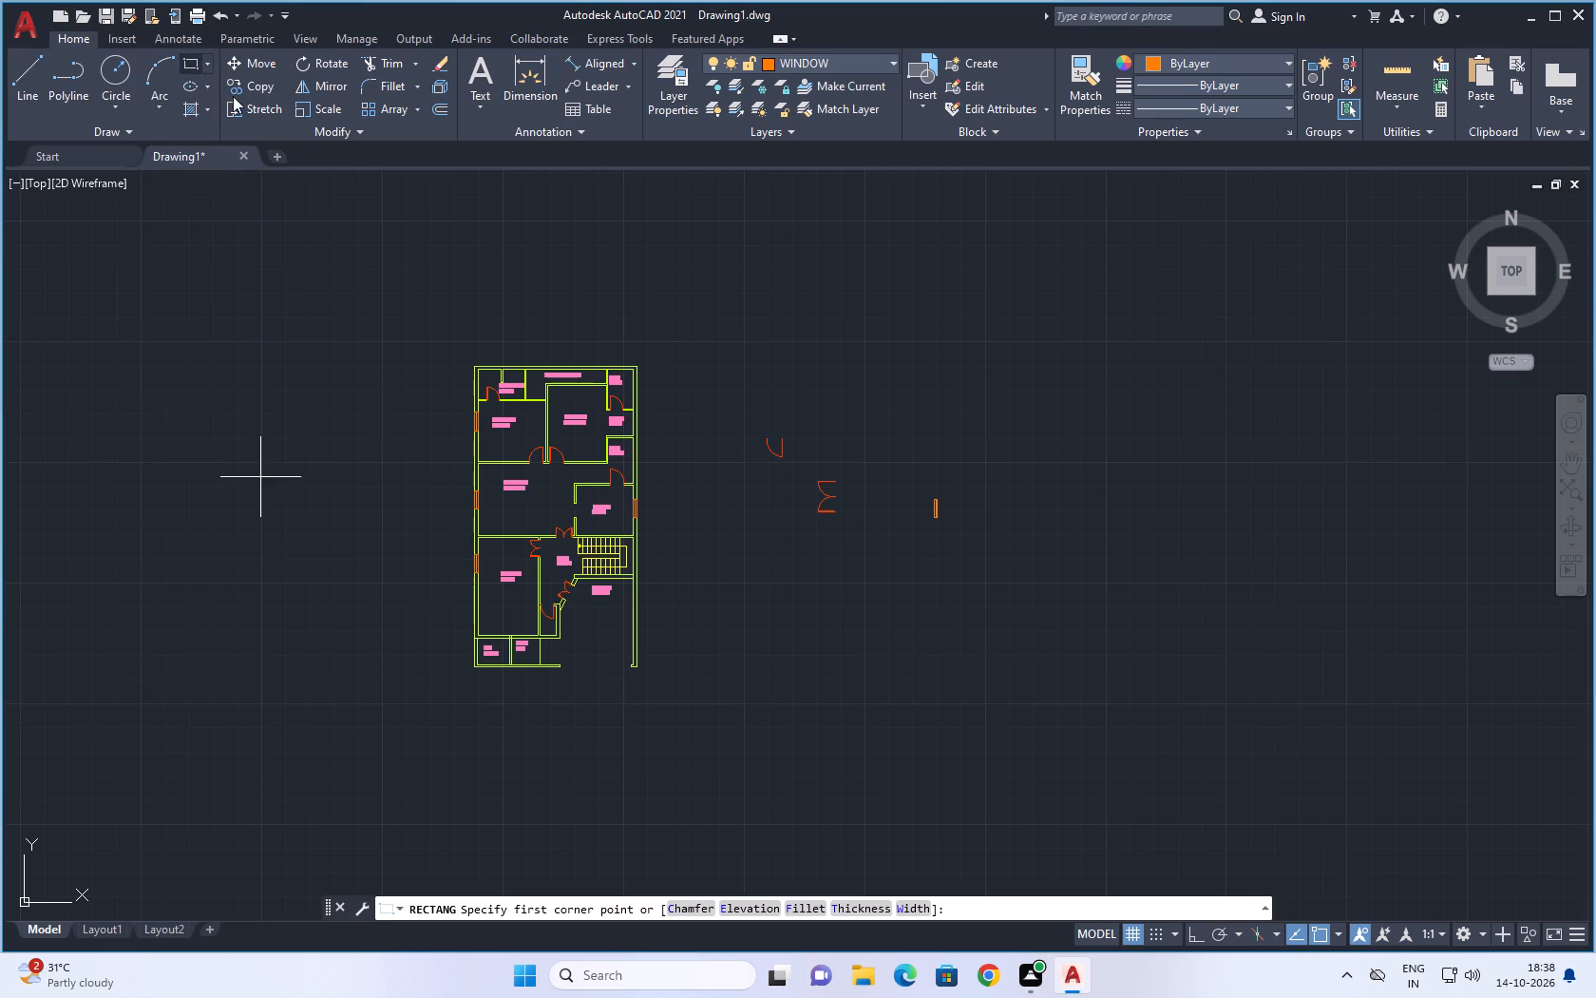
pyautogui.scroll(2, 853, 604)
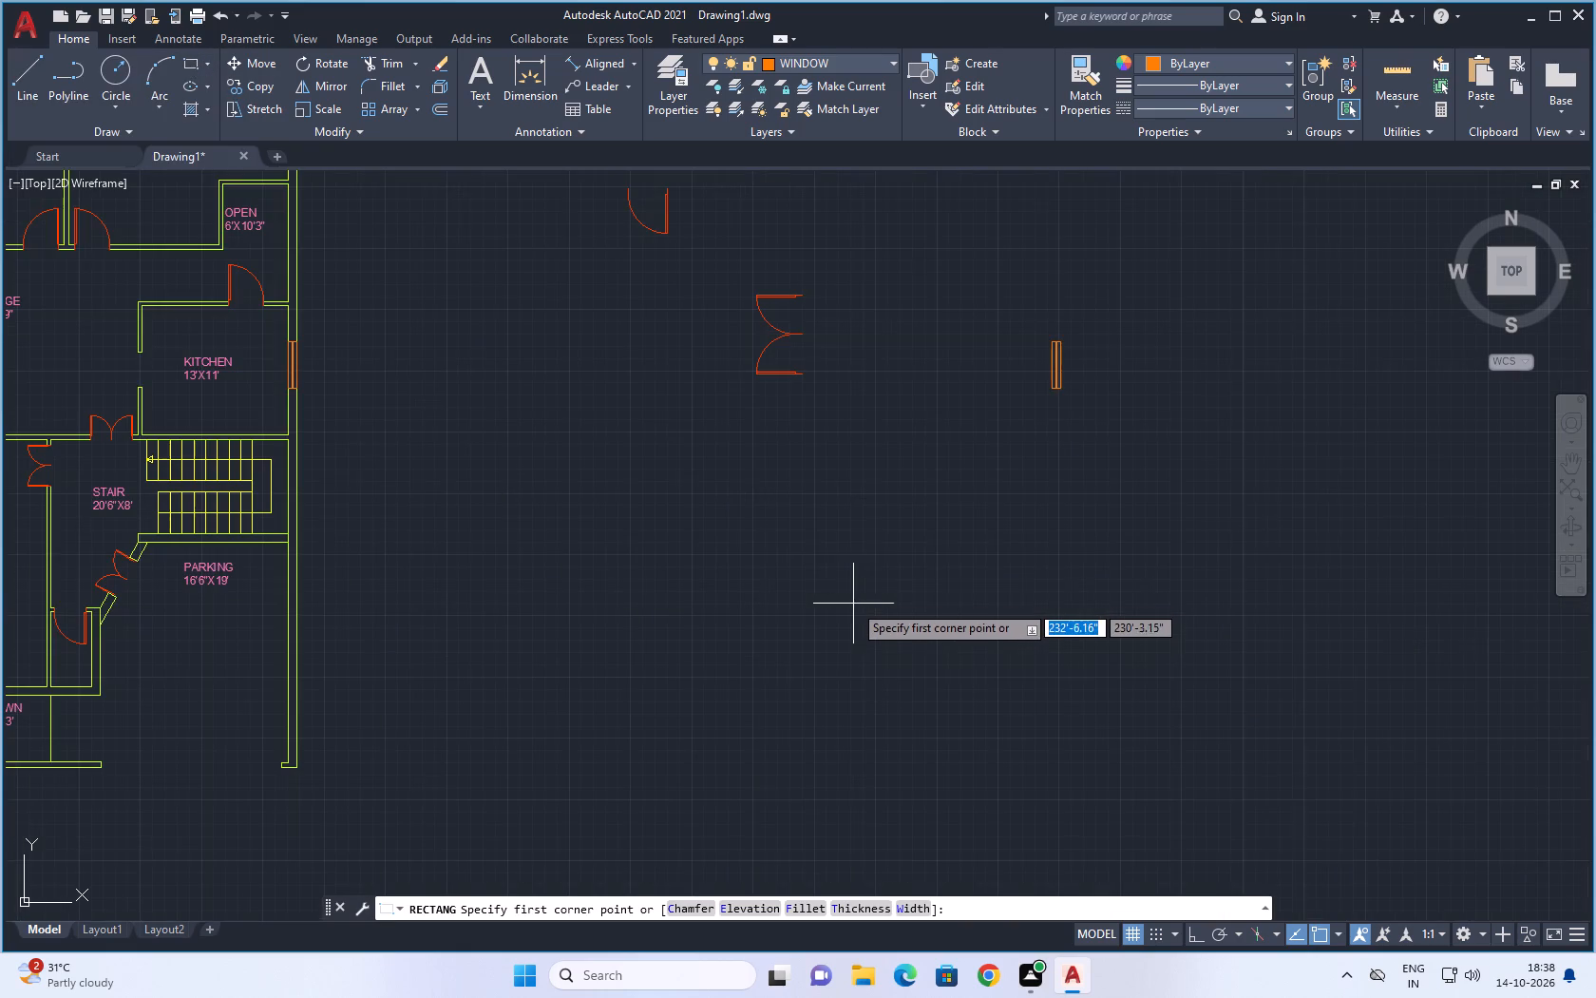
pyautogui.click(844, 547)
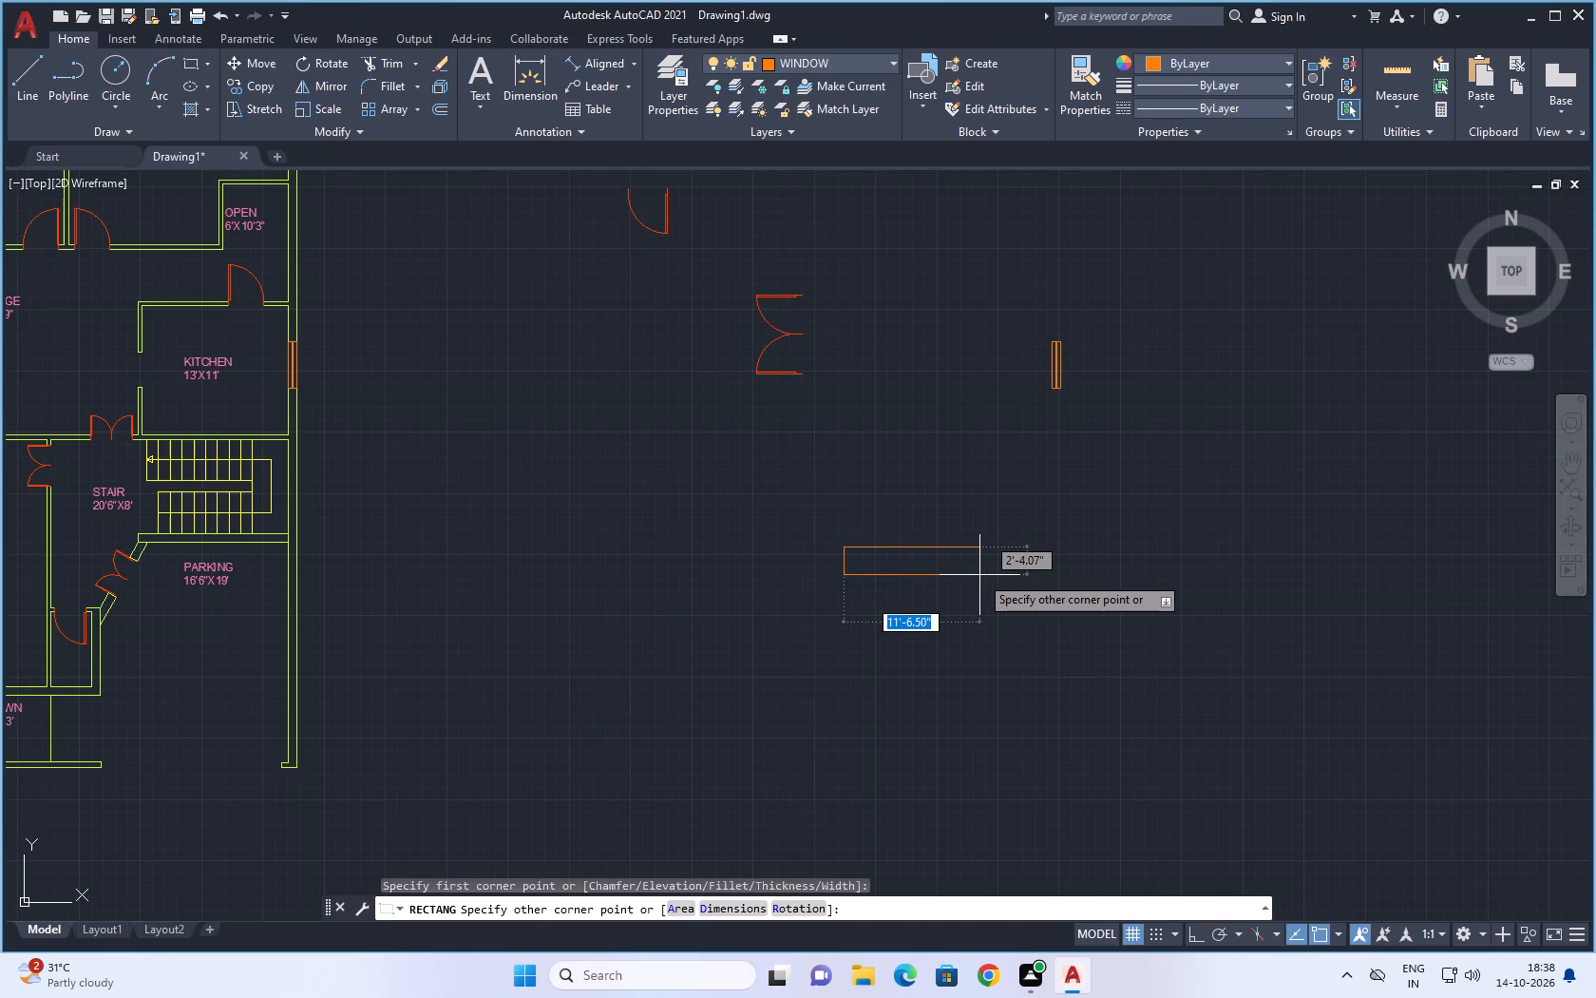
pyautogui.press('2')
pyautogui.press("'")
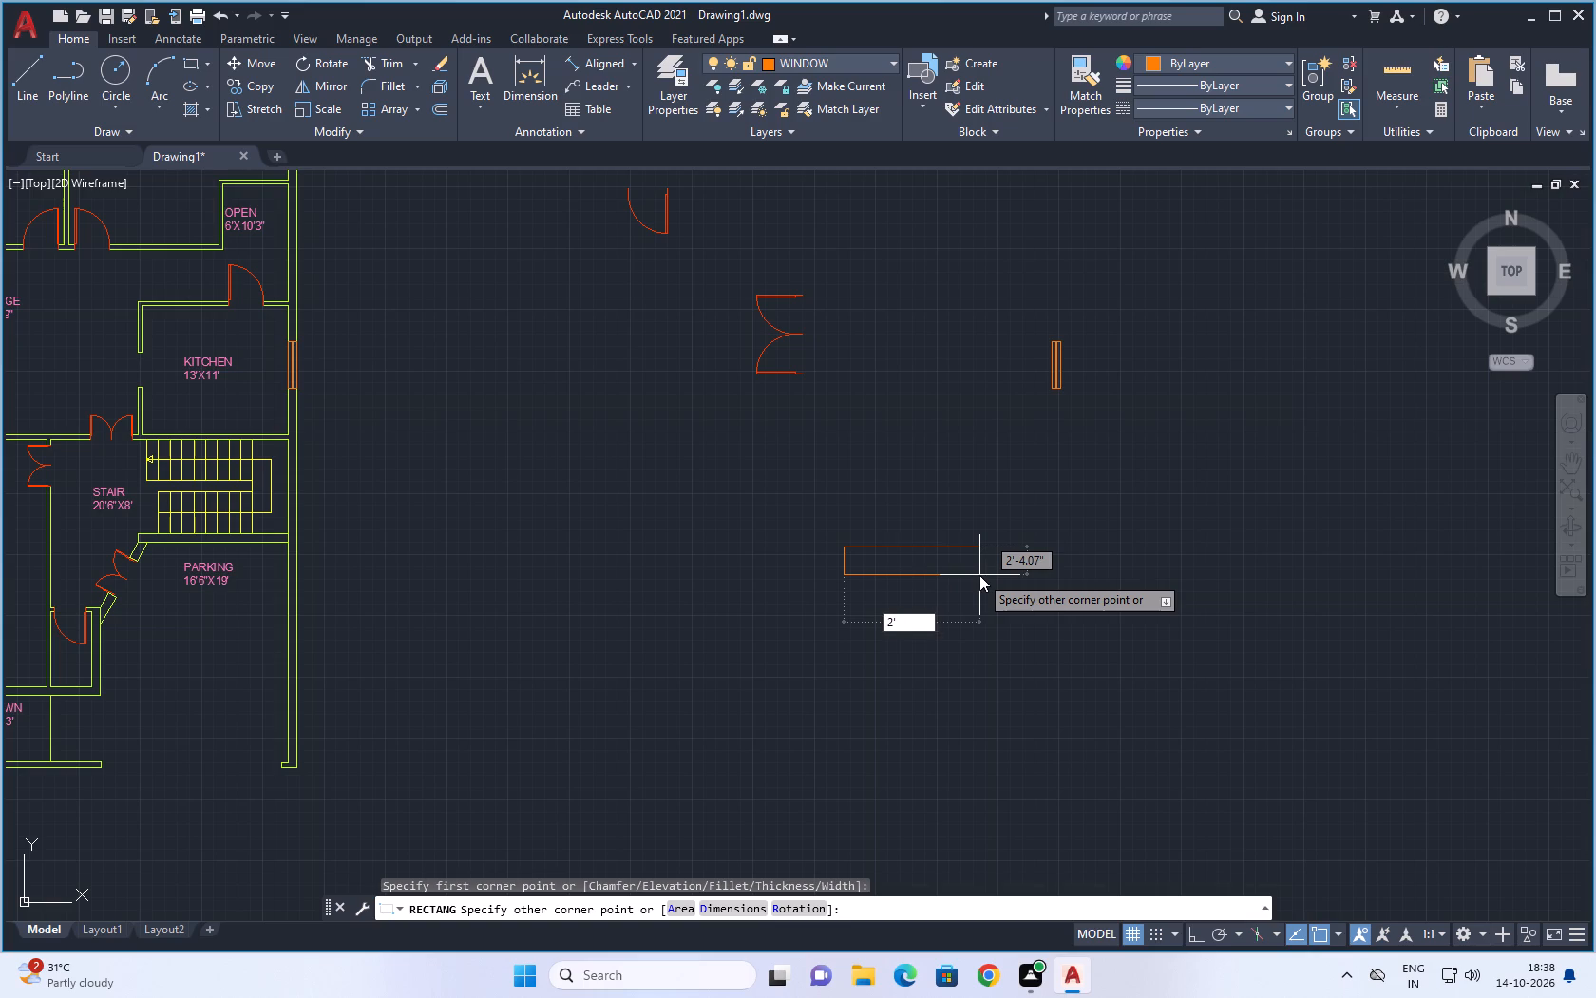
pyautogui.write(',9')
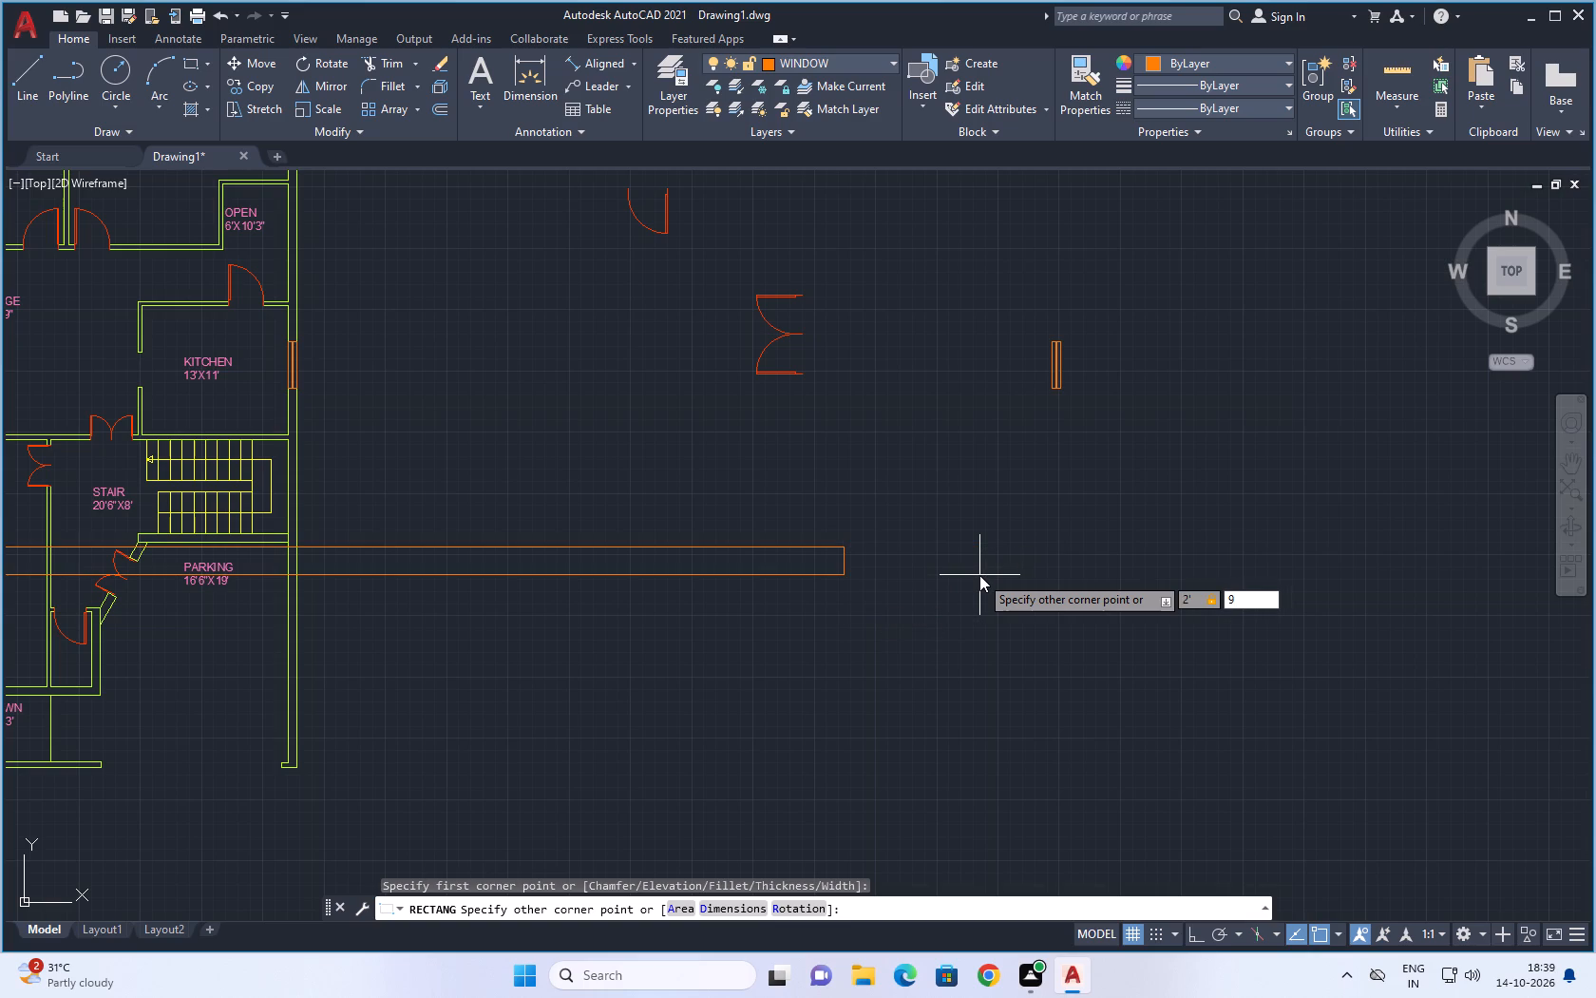
pyautogui.hotkey('shift', '"')
pyautogui.press('Return')
pyautogui.scroll(3, 905, 567)
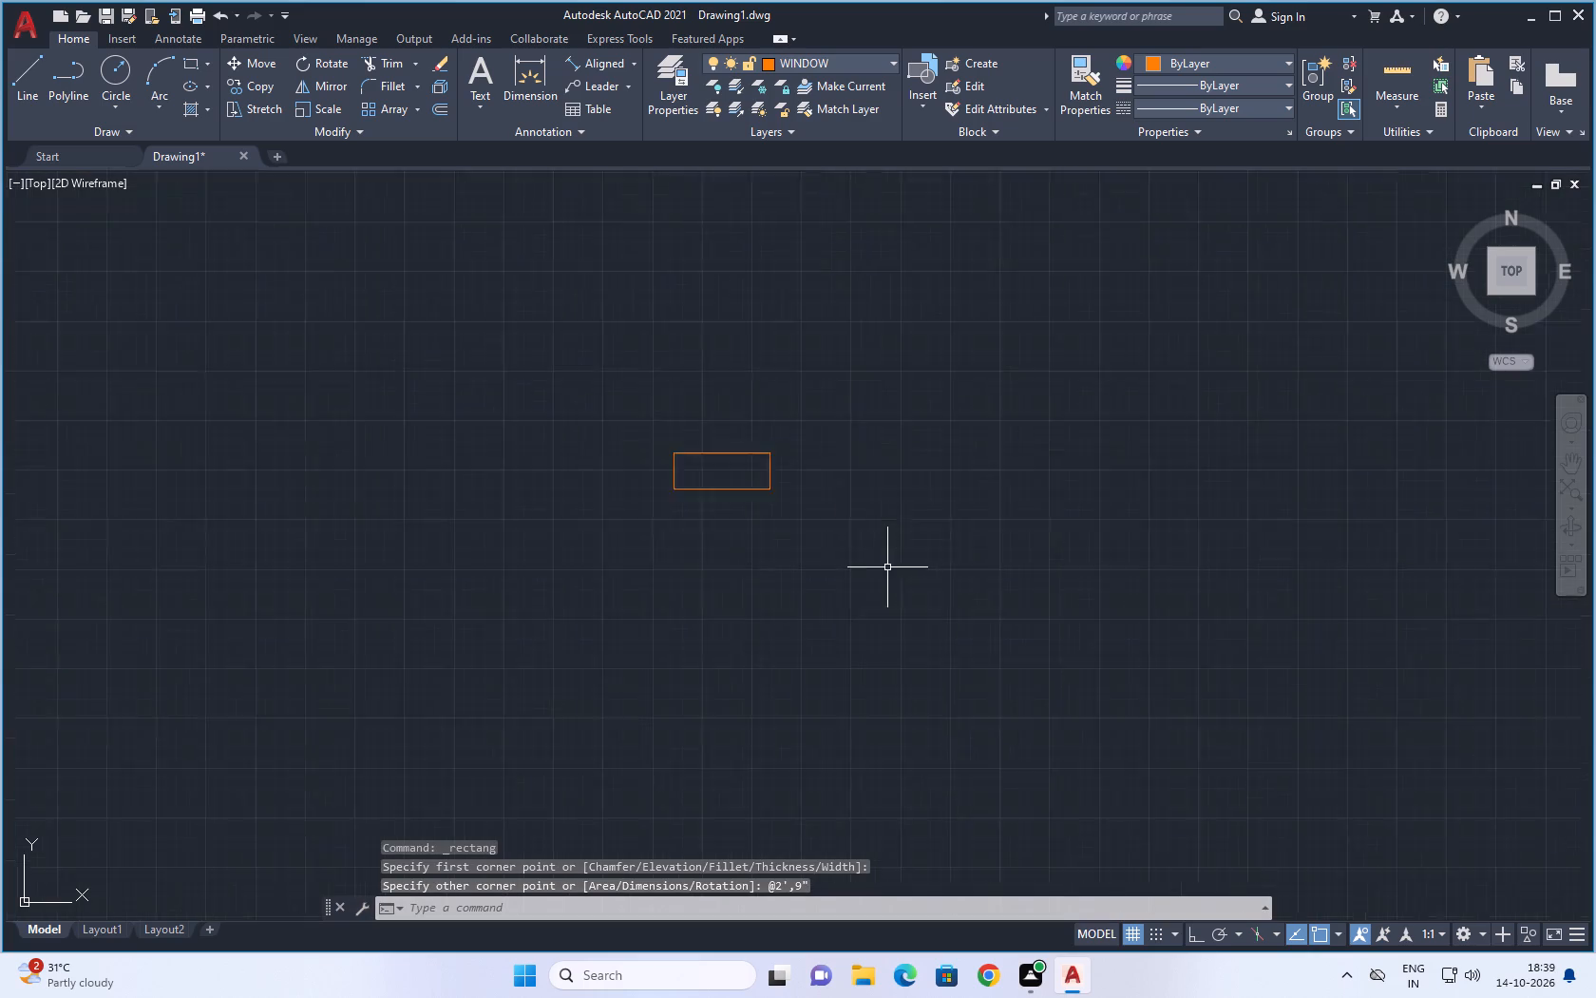
# Draw a horizontal centre line across the 2' by 9" rectangle between the midpoints of its short sides.
pyautogui.scroll(2, 887, 567)
pyautogui.moveTo(555, 556); pyautogui.dragTo(755, 941, button='middle')
pyautogui.click(18, 84)
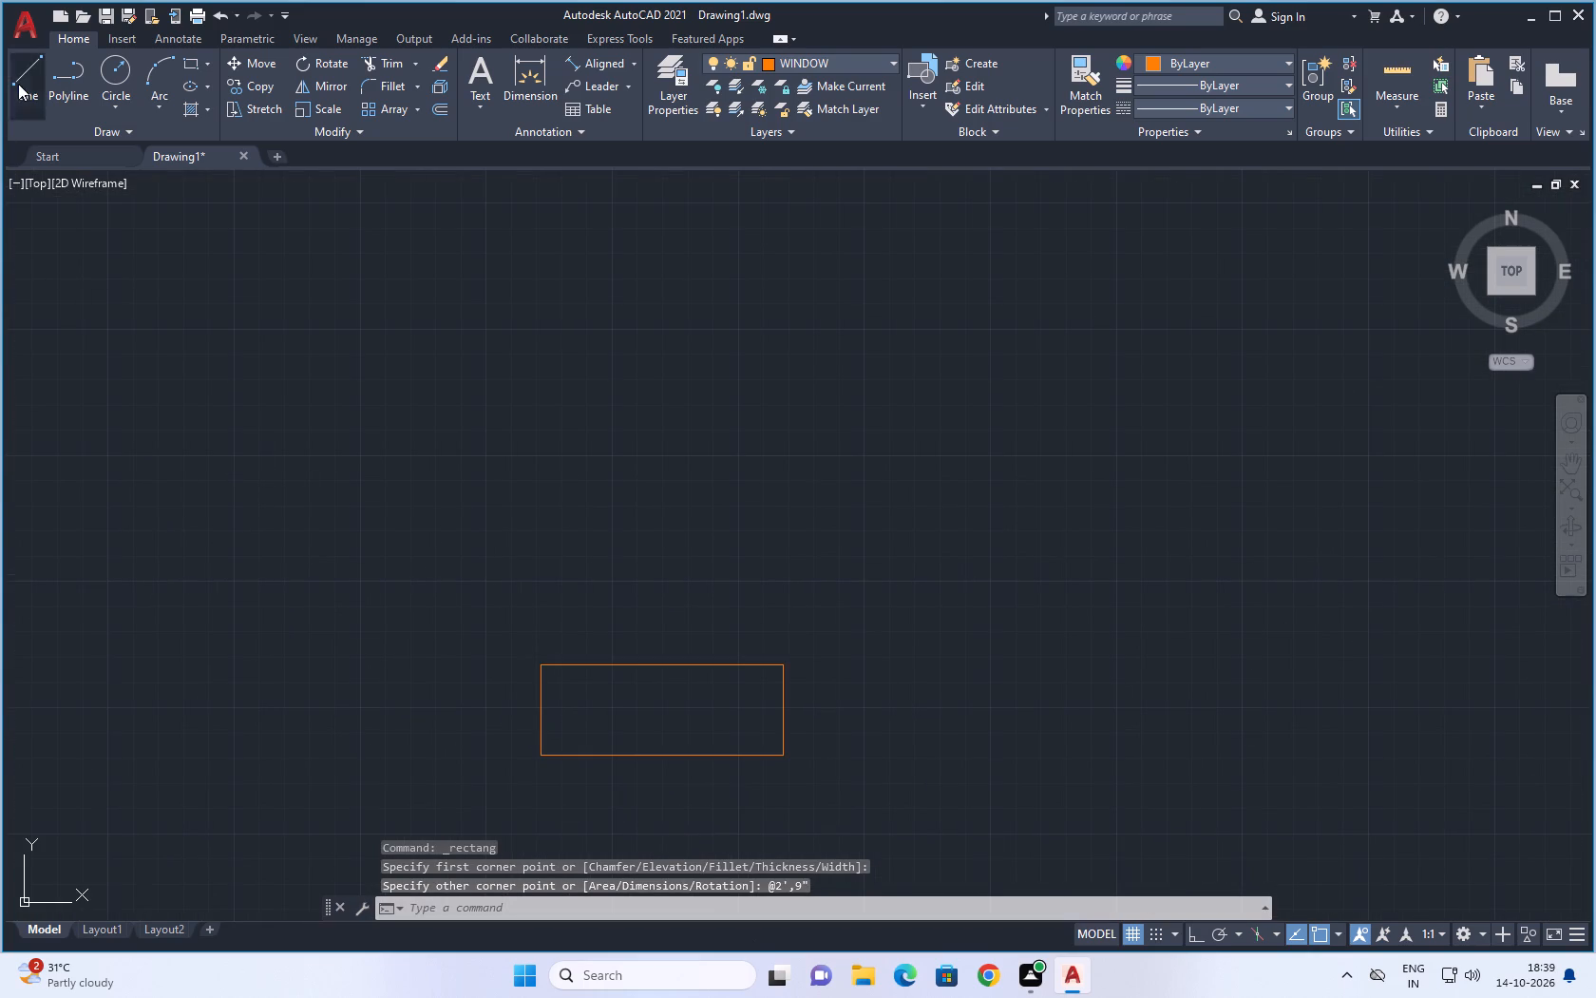
pyautogui.moveTo(402, 653); pyautogui.dragTo(402, 472, button='middle')
pyautogui.scroll(2, 536, 534)
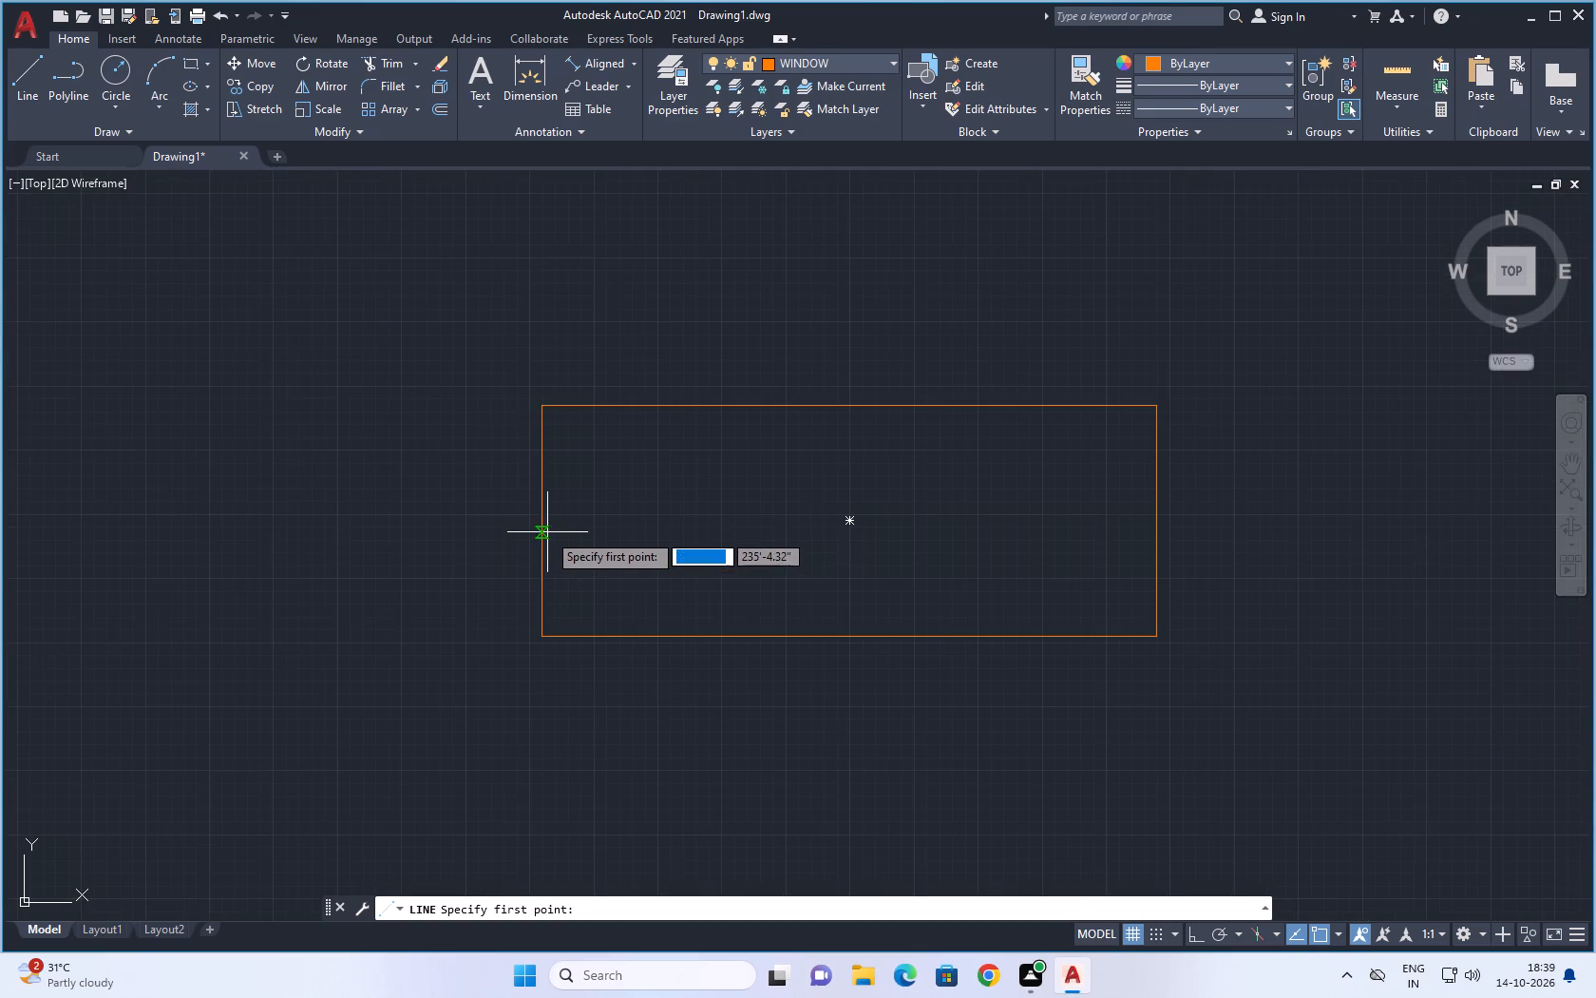
pyautogui.click(542, 521)
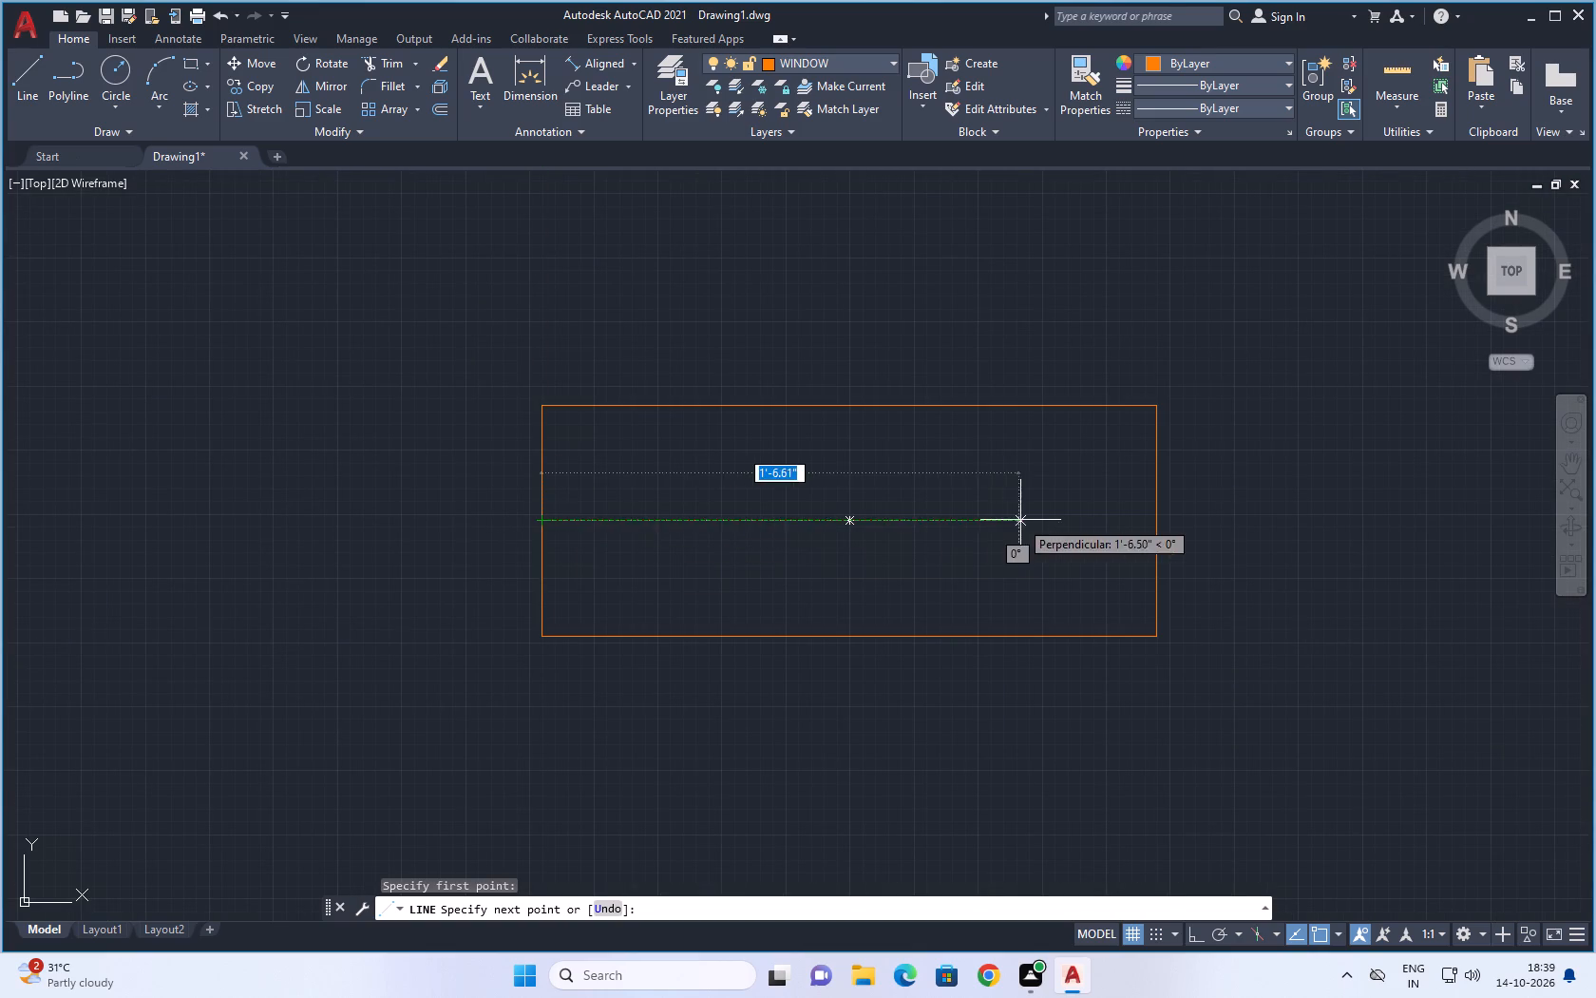
pyautogui.click(1159, 523)
pyautogui.press('Escape')
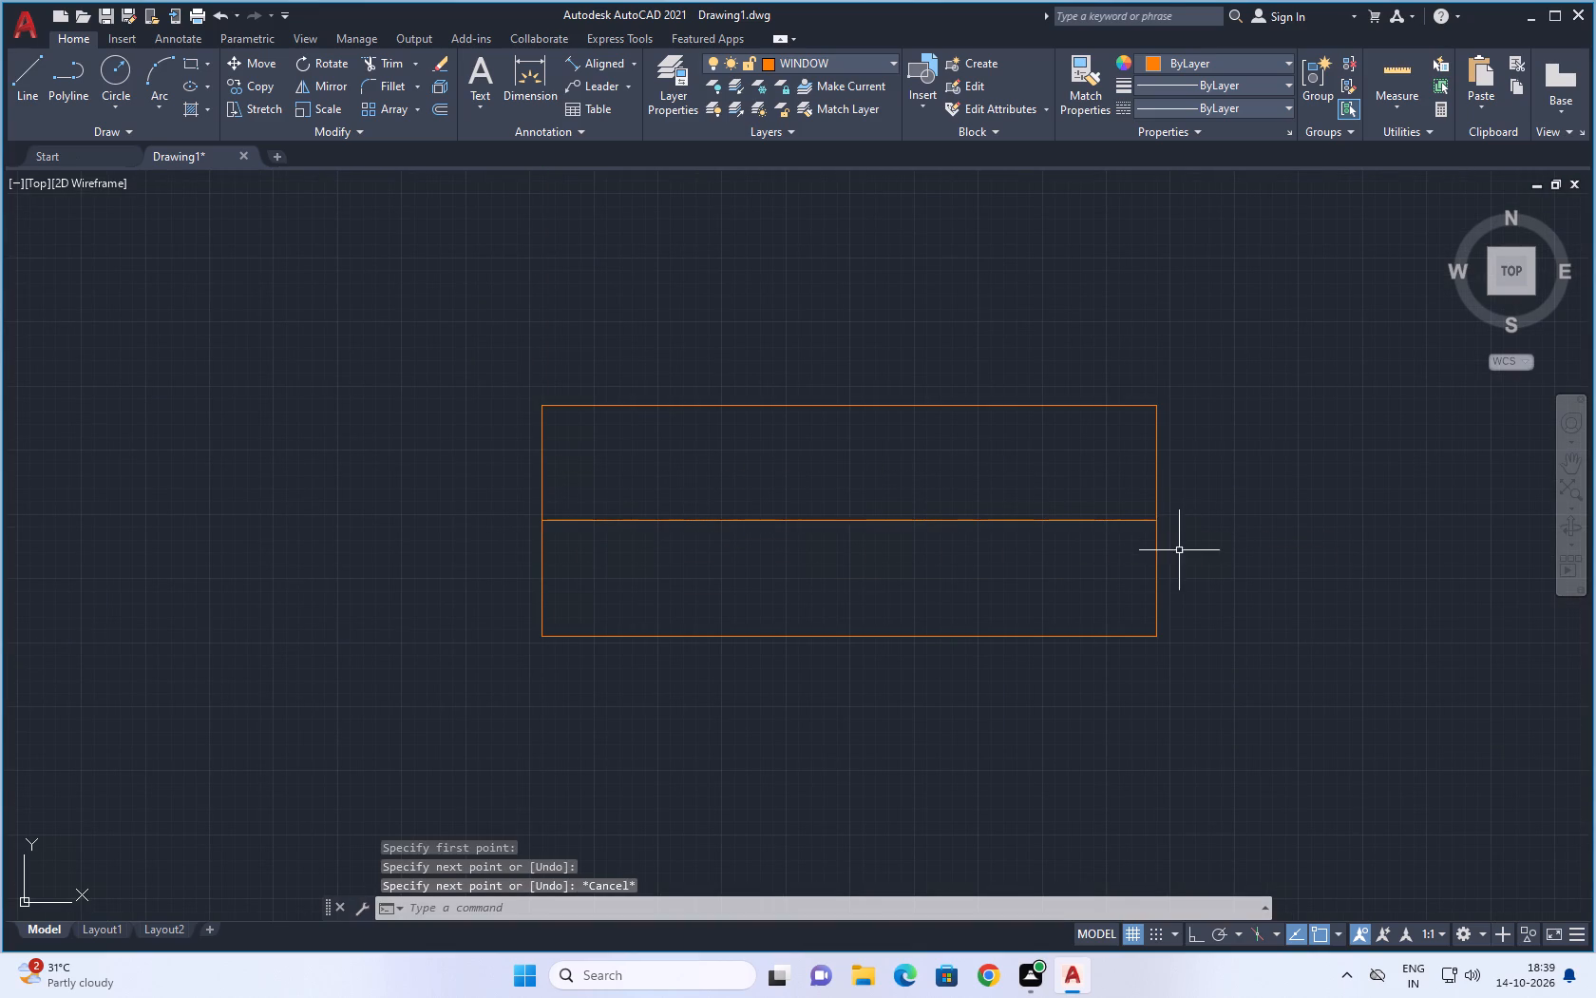
pyautogui.press('Escape')
# Offset the rectangle's centre line by 0.25" to both sides, above and below.
pyautogui.scroll(-1, 937, 561)
pyautogui.moveTo(916, 548); pyautogui.dragTo(904, 541, button='middle')
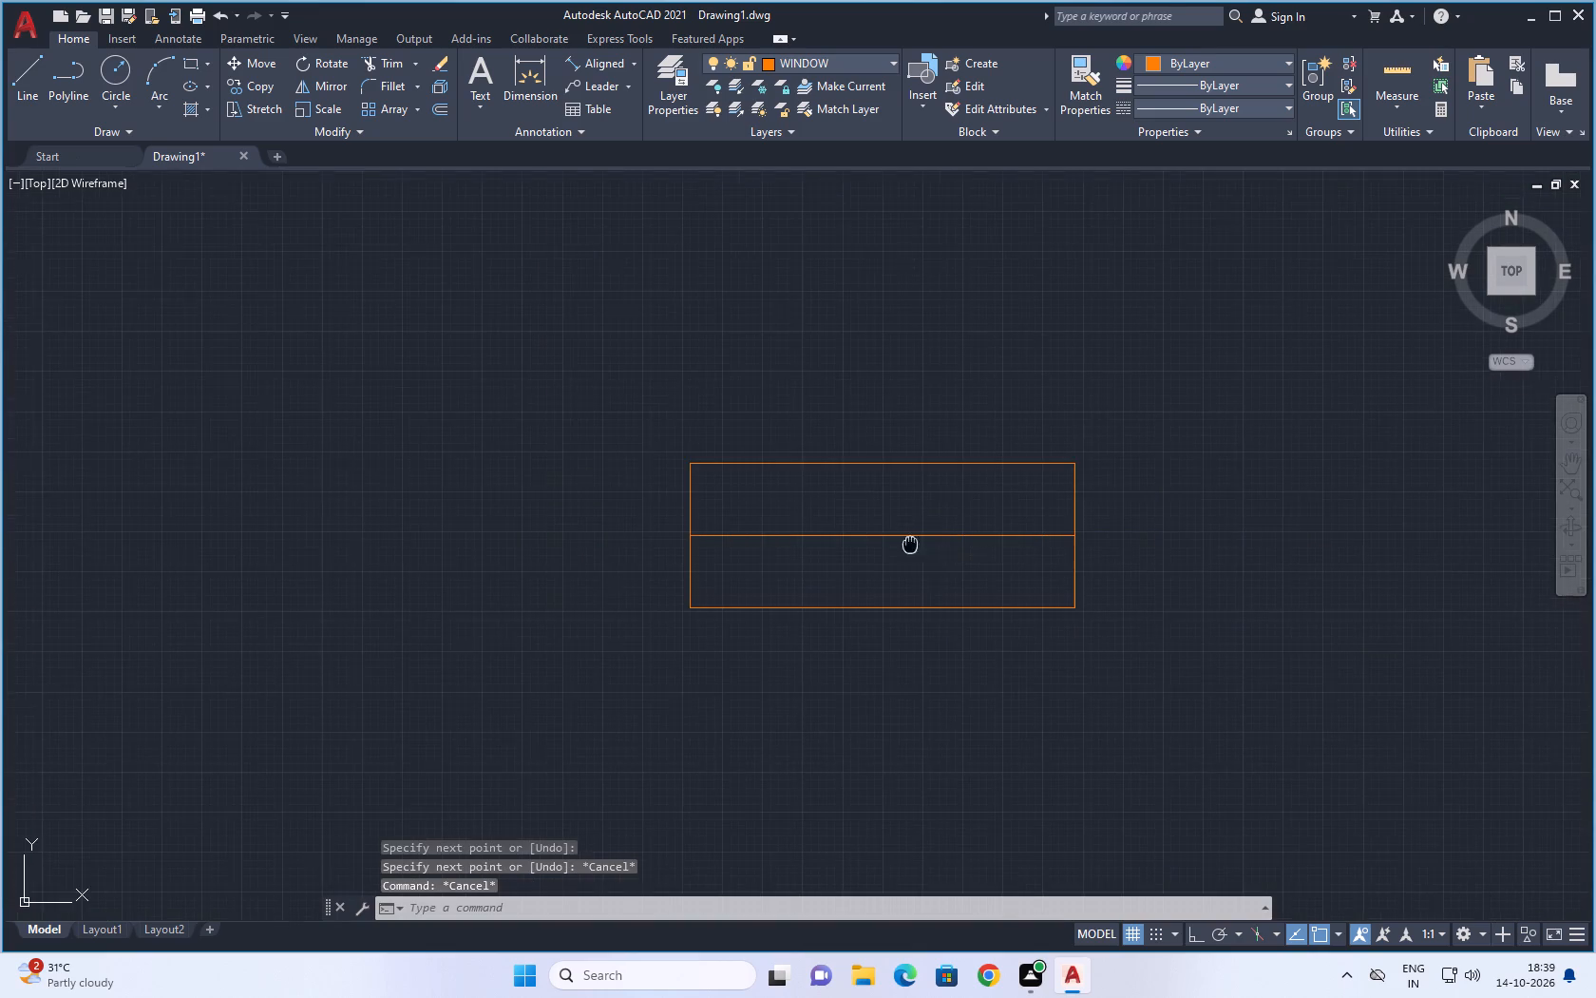
pyautogui.moveTo(904, 541); pyautogui.dragTo(890, 535, button='middle')
pyautogui.scroll(2, 882, 563)
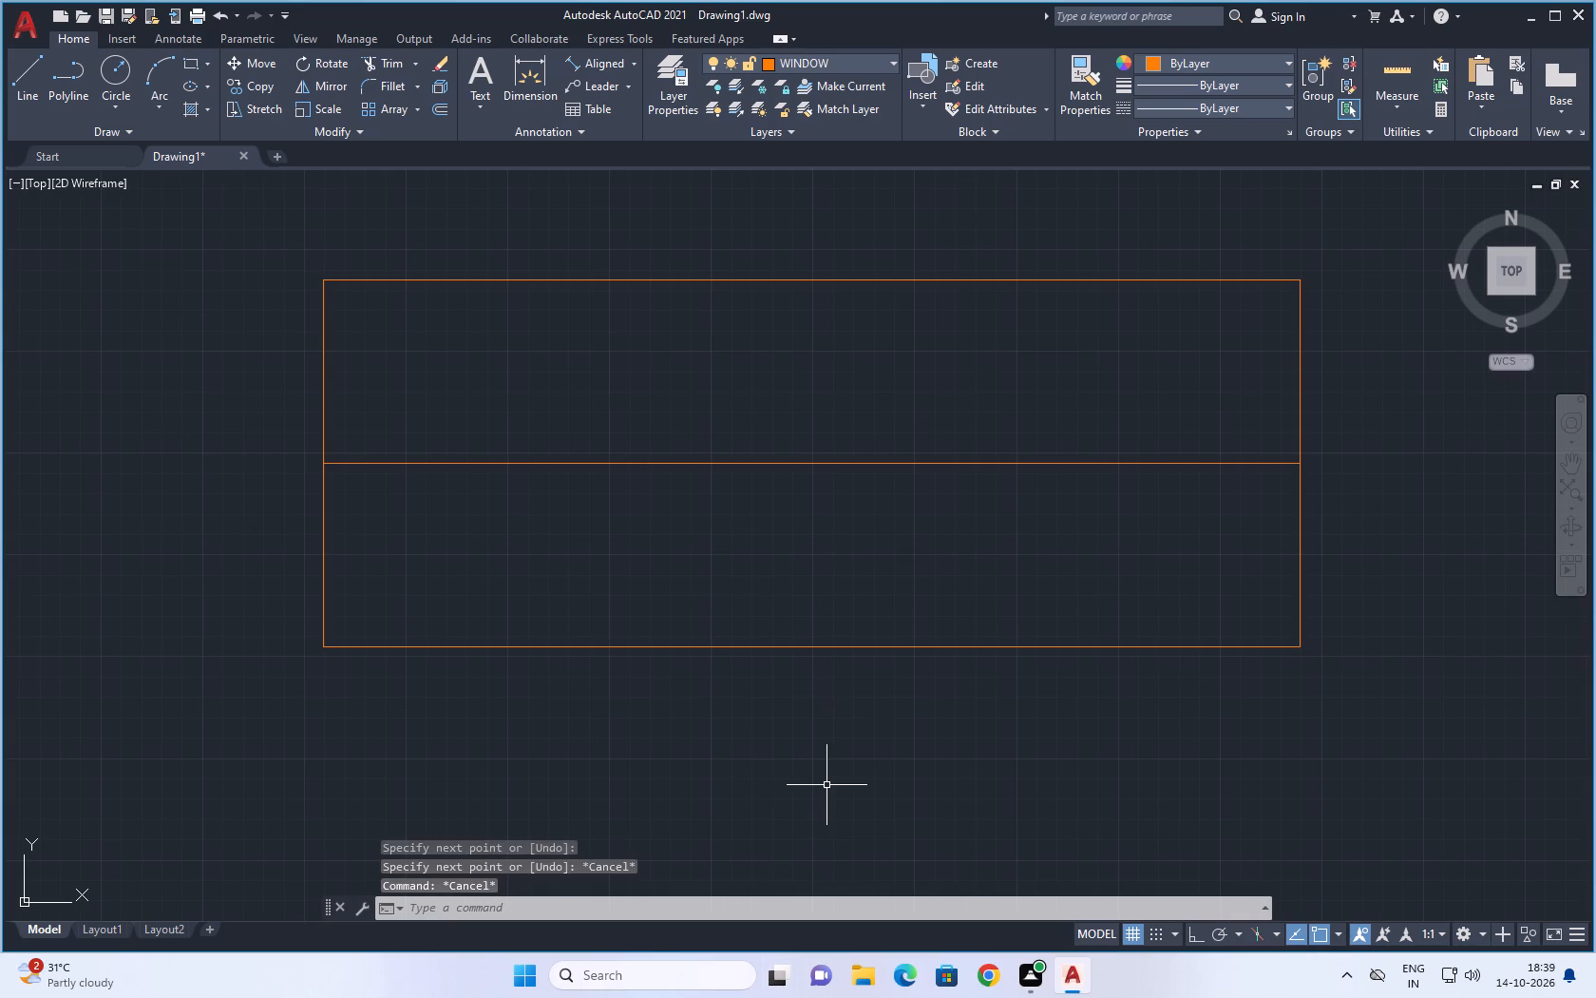
pyautogui.press('0')
pyautogui.press('Escape')
pyautogui.press('Escape')
pyautogui.press('o')
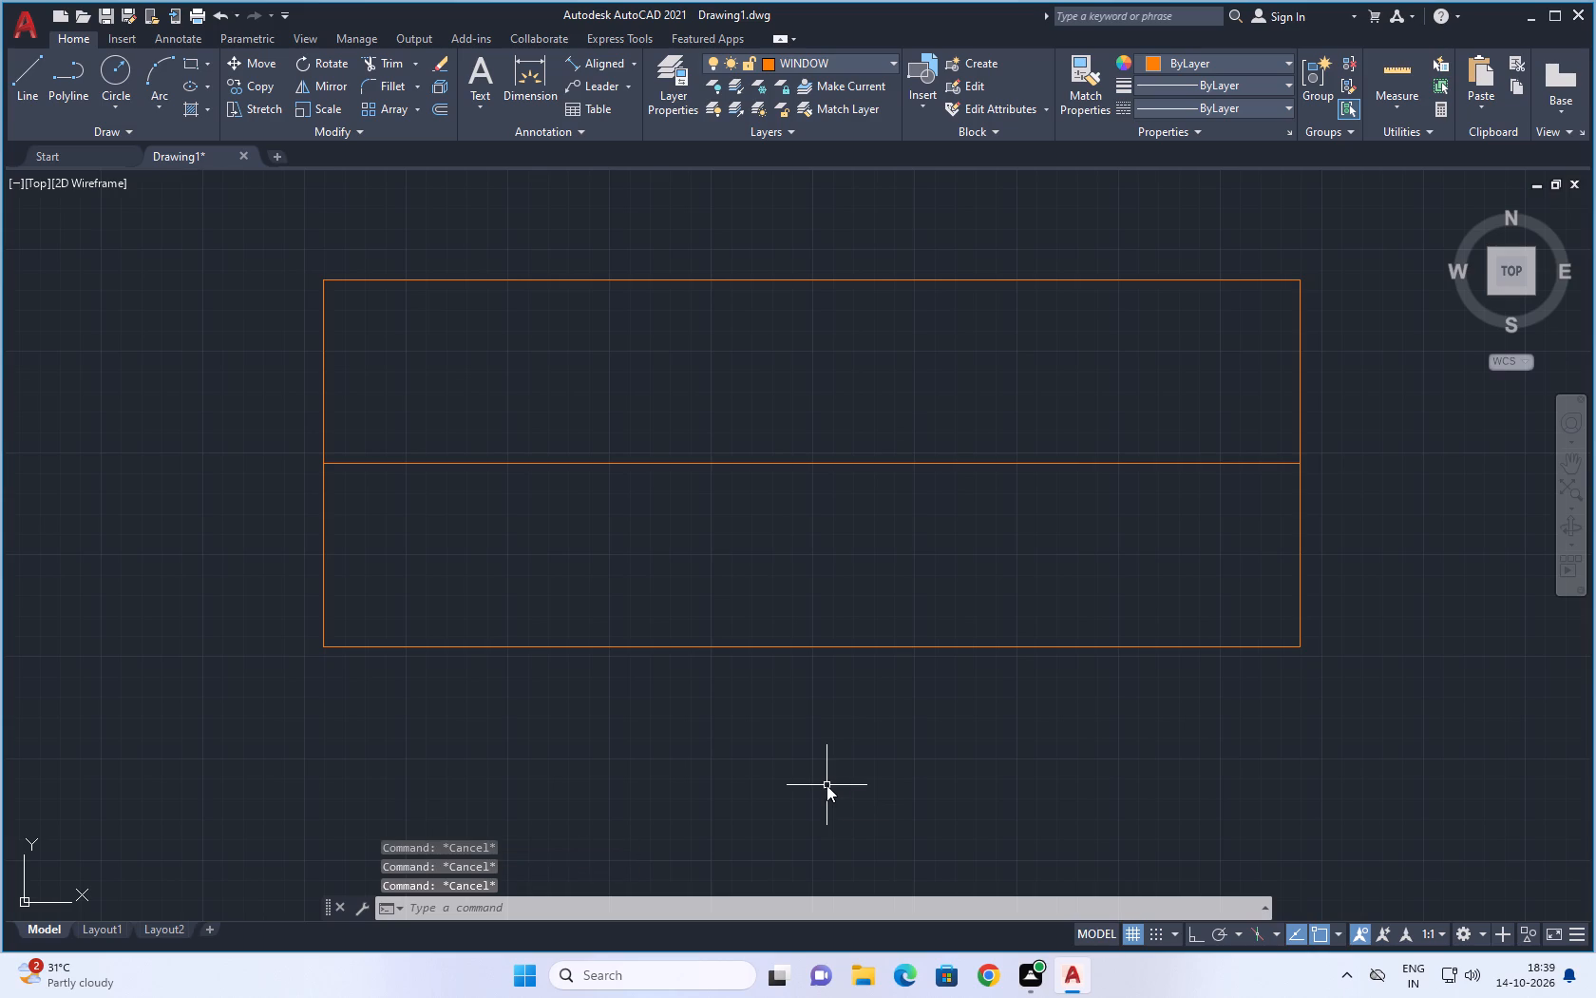
pyautogui.press('Return')
pyautogui.write('0.25')
pyautogui.press('Return')
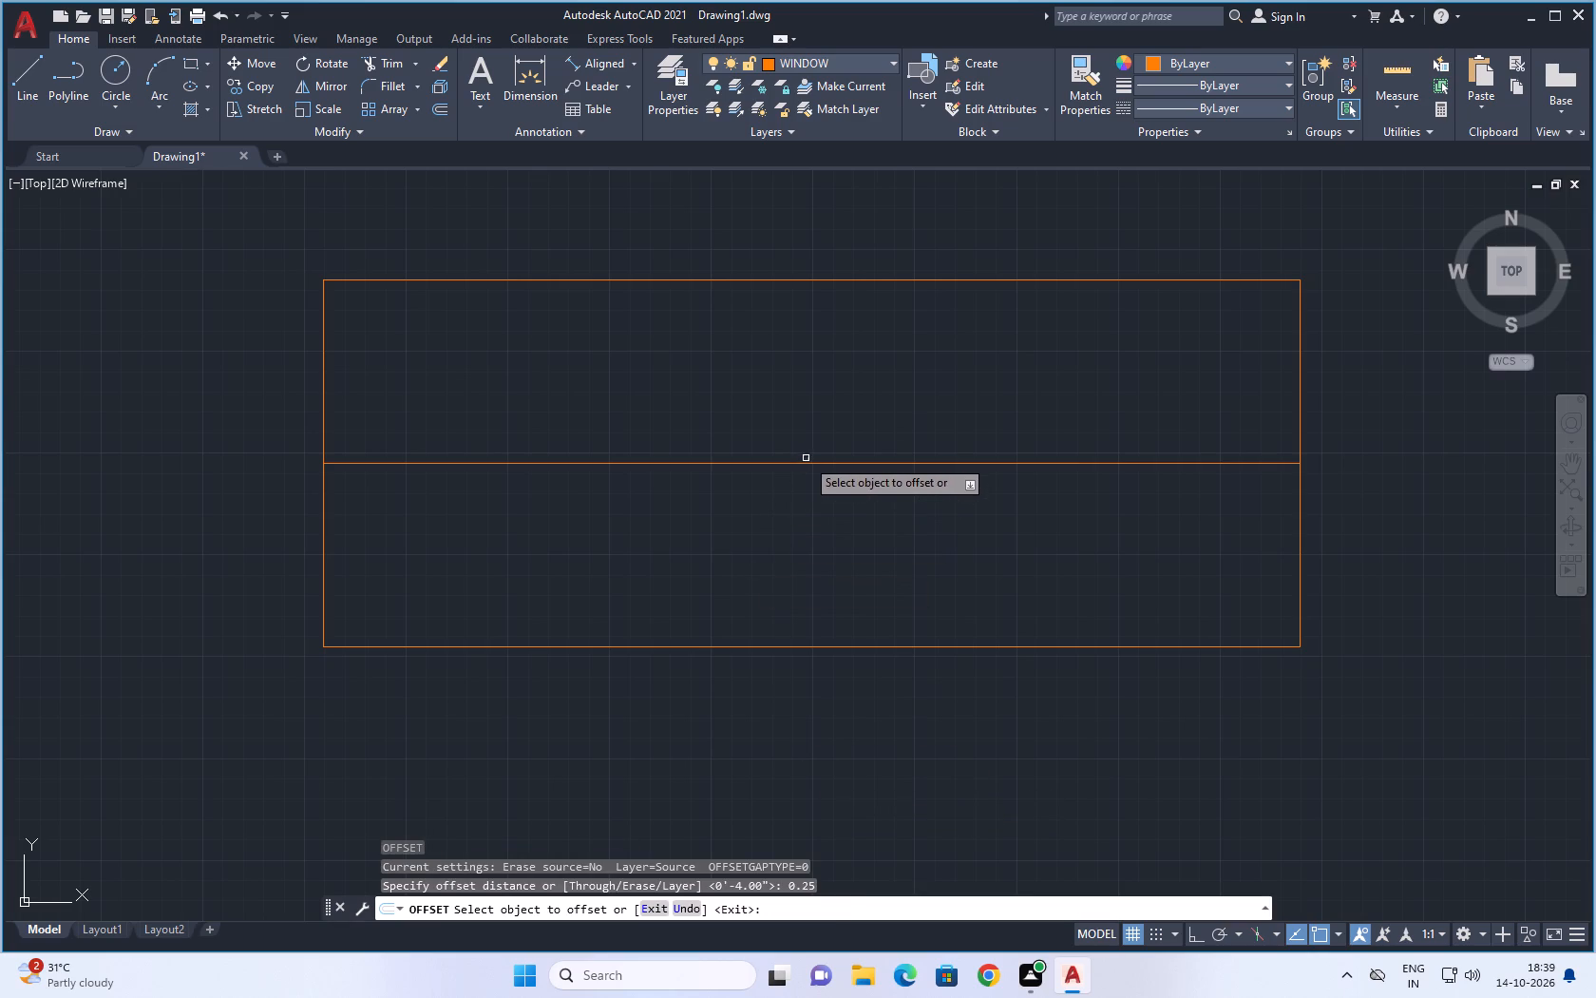
pyautogui.click(804, 464)
pyautogui.click(812, 441)
pyautogui.click(806, 463)
pyautogui.click(808, 518)
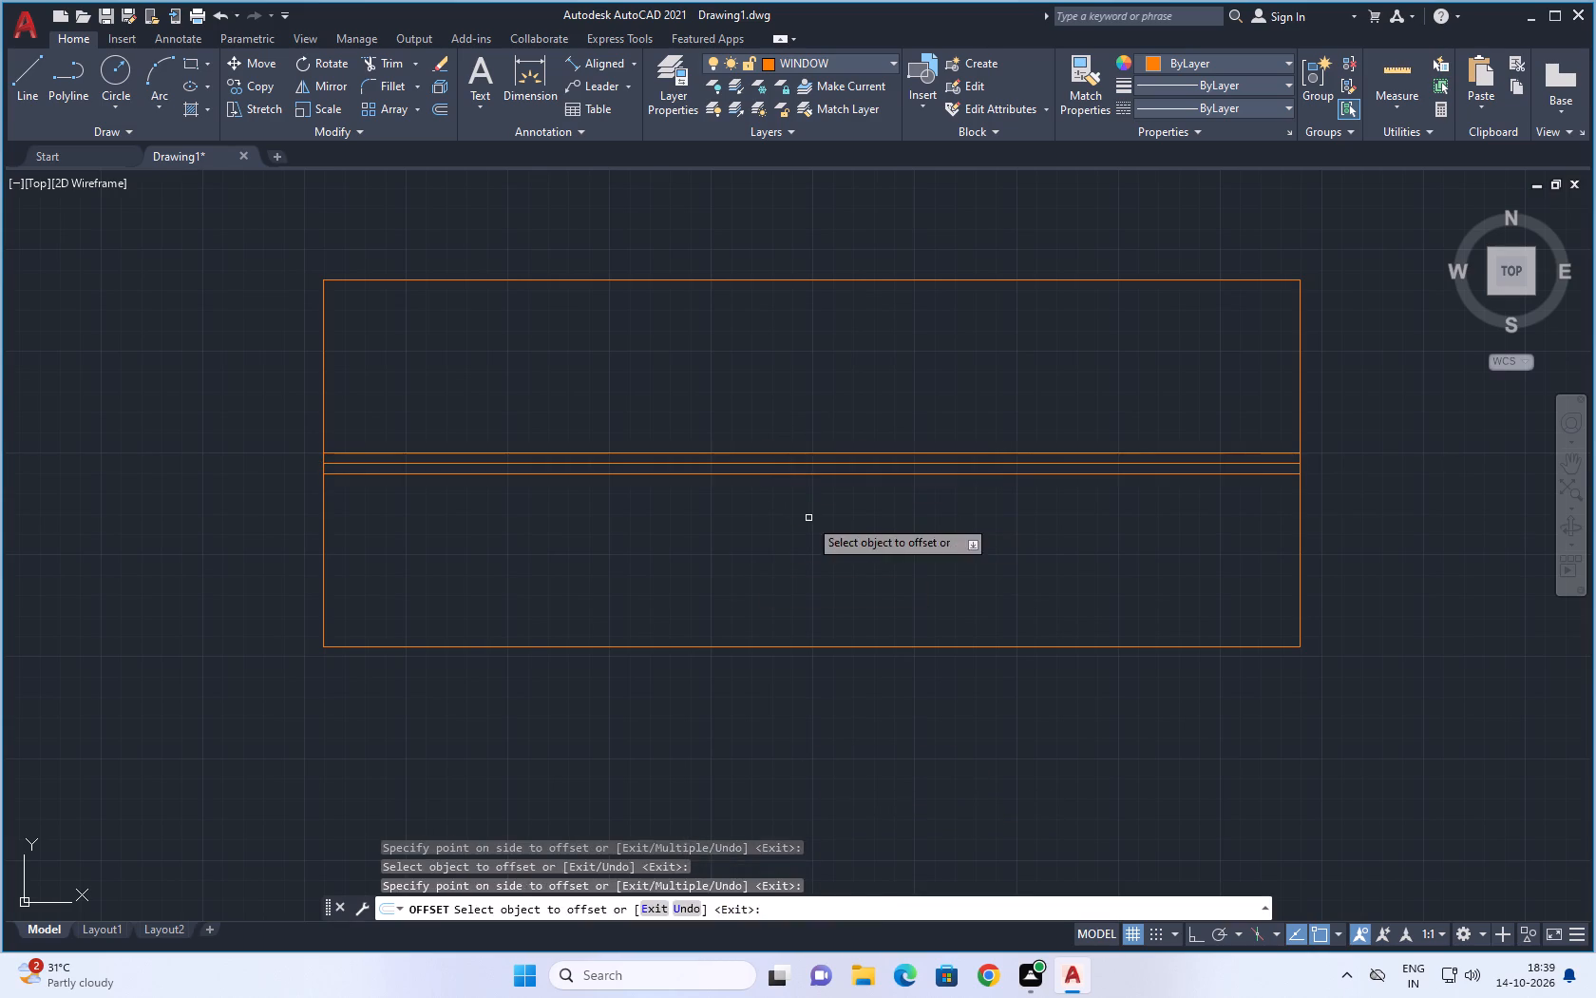
pyautogui.press('Escape')
pyautogui.press('Escape')
# Delete the original centre line between the two offset lines.
pyautogui.click(817, 464)
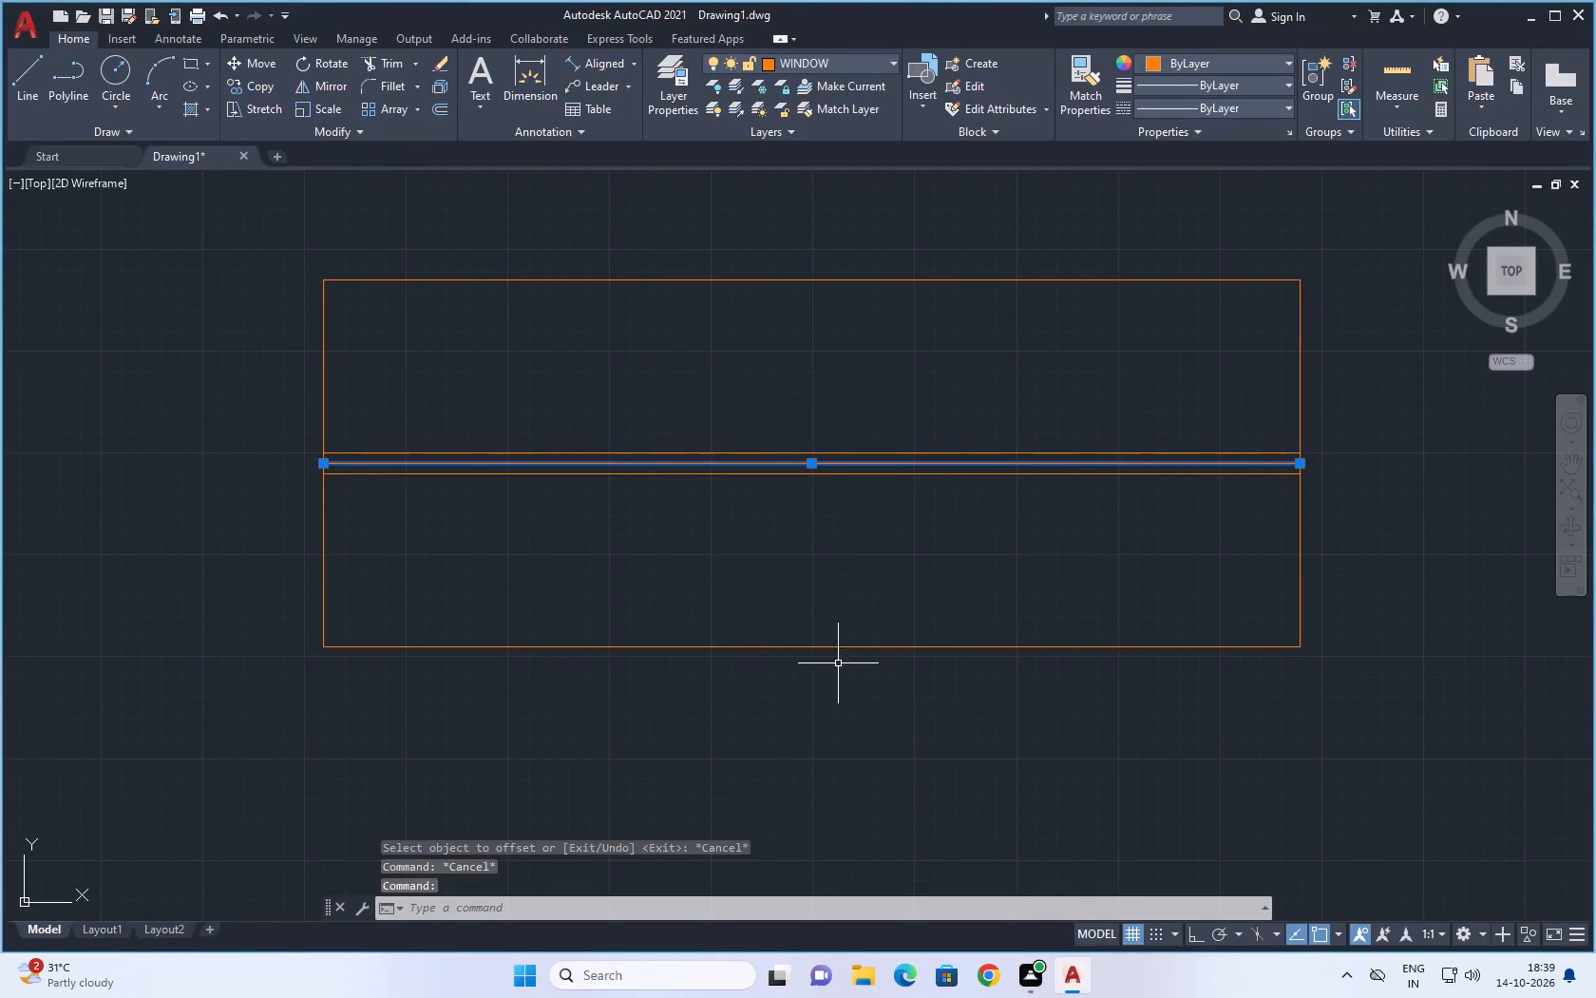
pyautogui.press('Delete')
# Group the 2' by 9" rectangle and its two middle lines into one window symbol.
pyautogui.scroll(-1, 827, 742)
pyautogui.scroll(-2, 1231, 670)
pyautogui.moveTo(1242, 660); pyautogui.dragTo(1060, 578, button='middle')
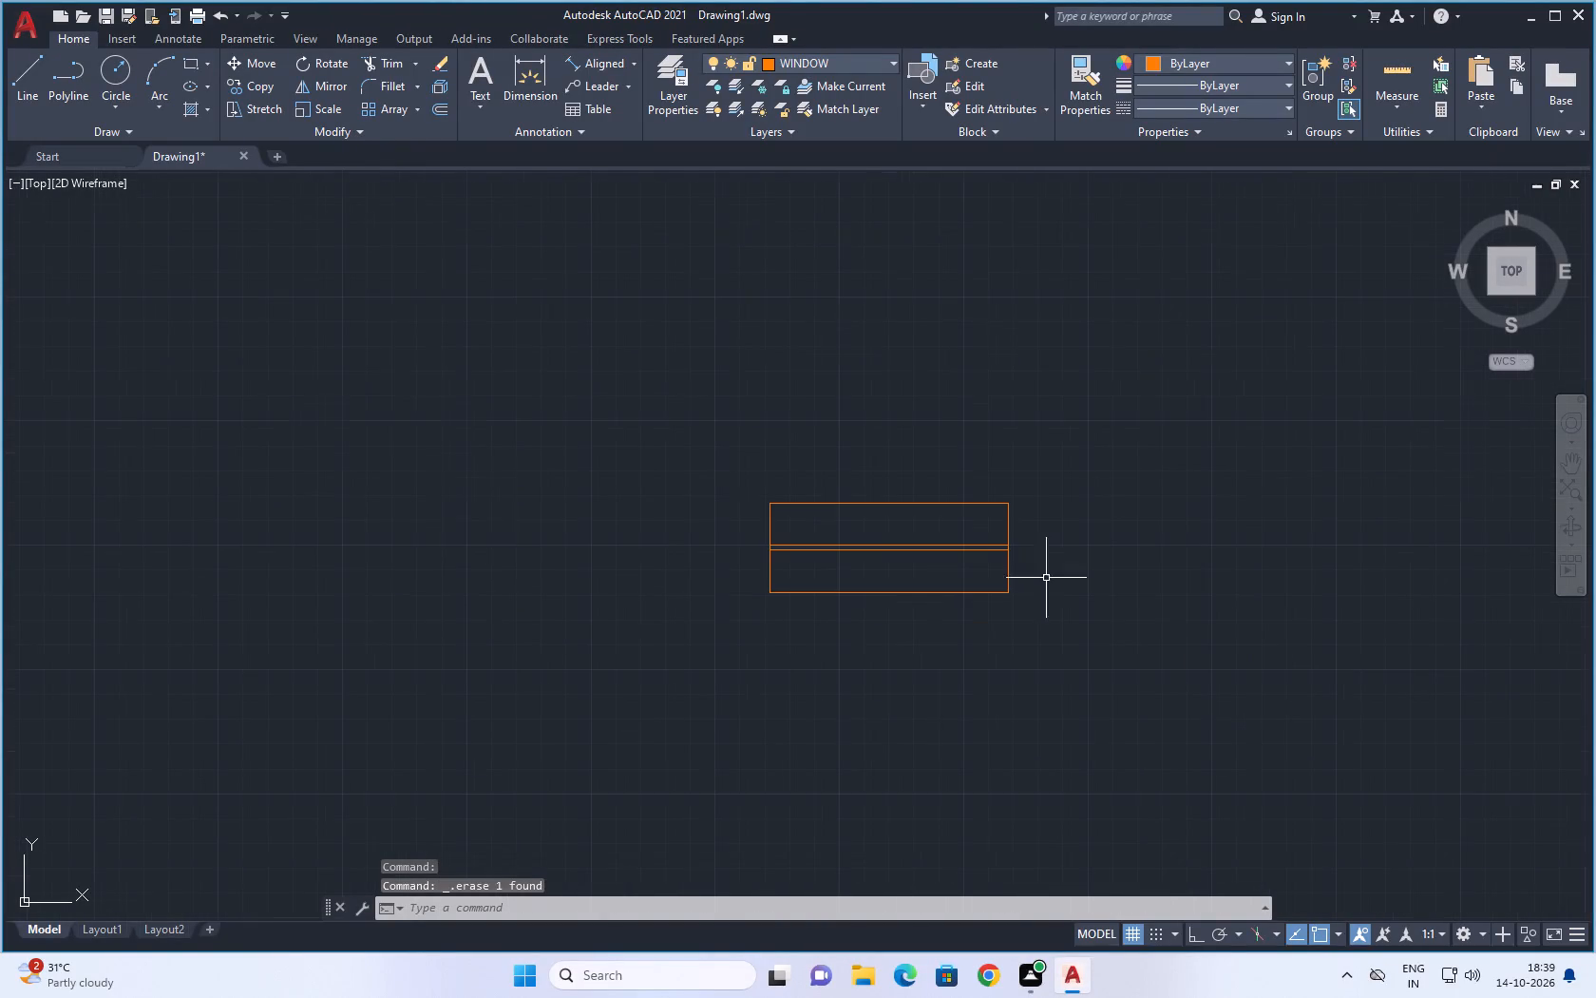
pyautogui.moveTo(602, 364); pyautogui.dragTo(1171, 699)
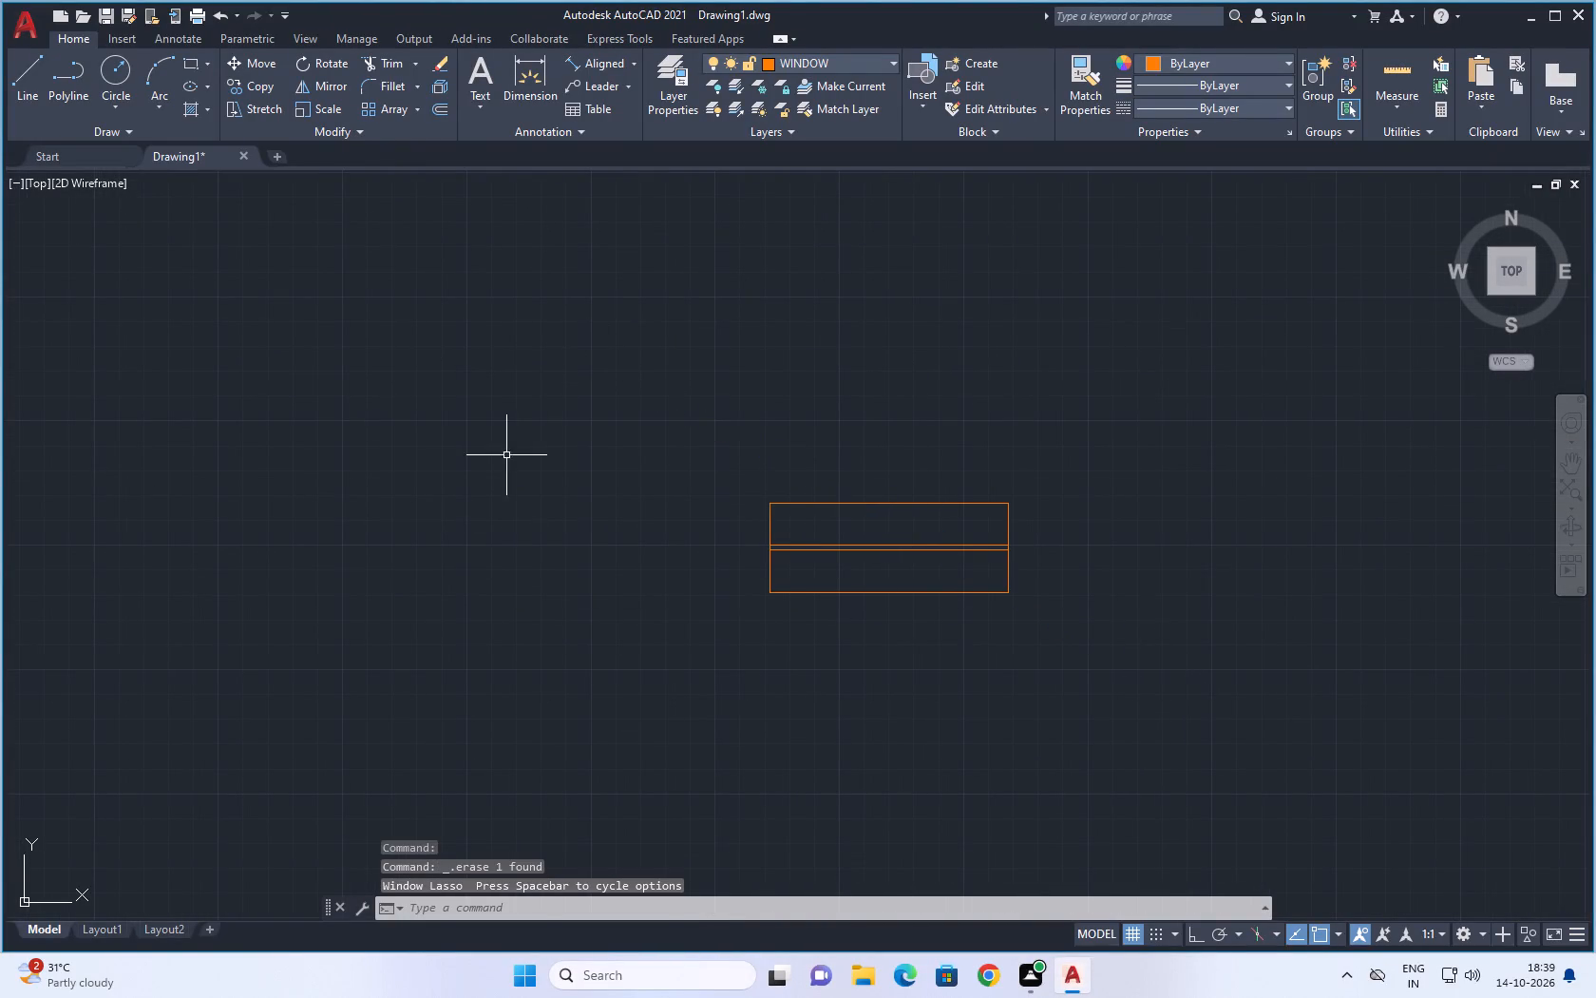
pyautogui.moveTo(609, 364); pyautogui.dragTo(652, 378)
pyautogui.click(1123, 652)
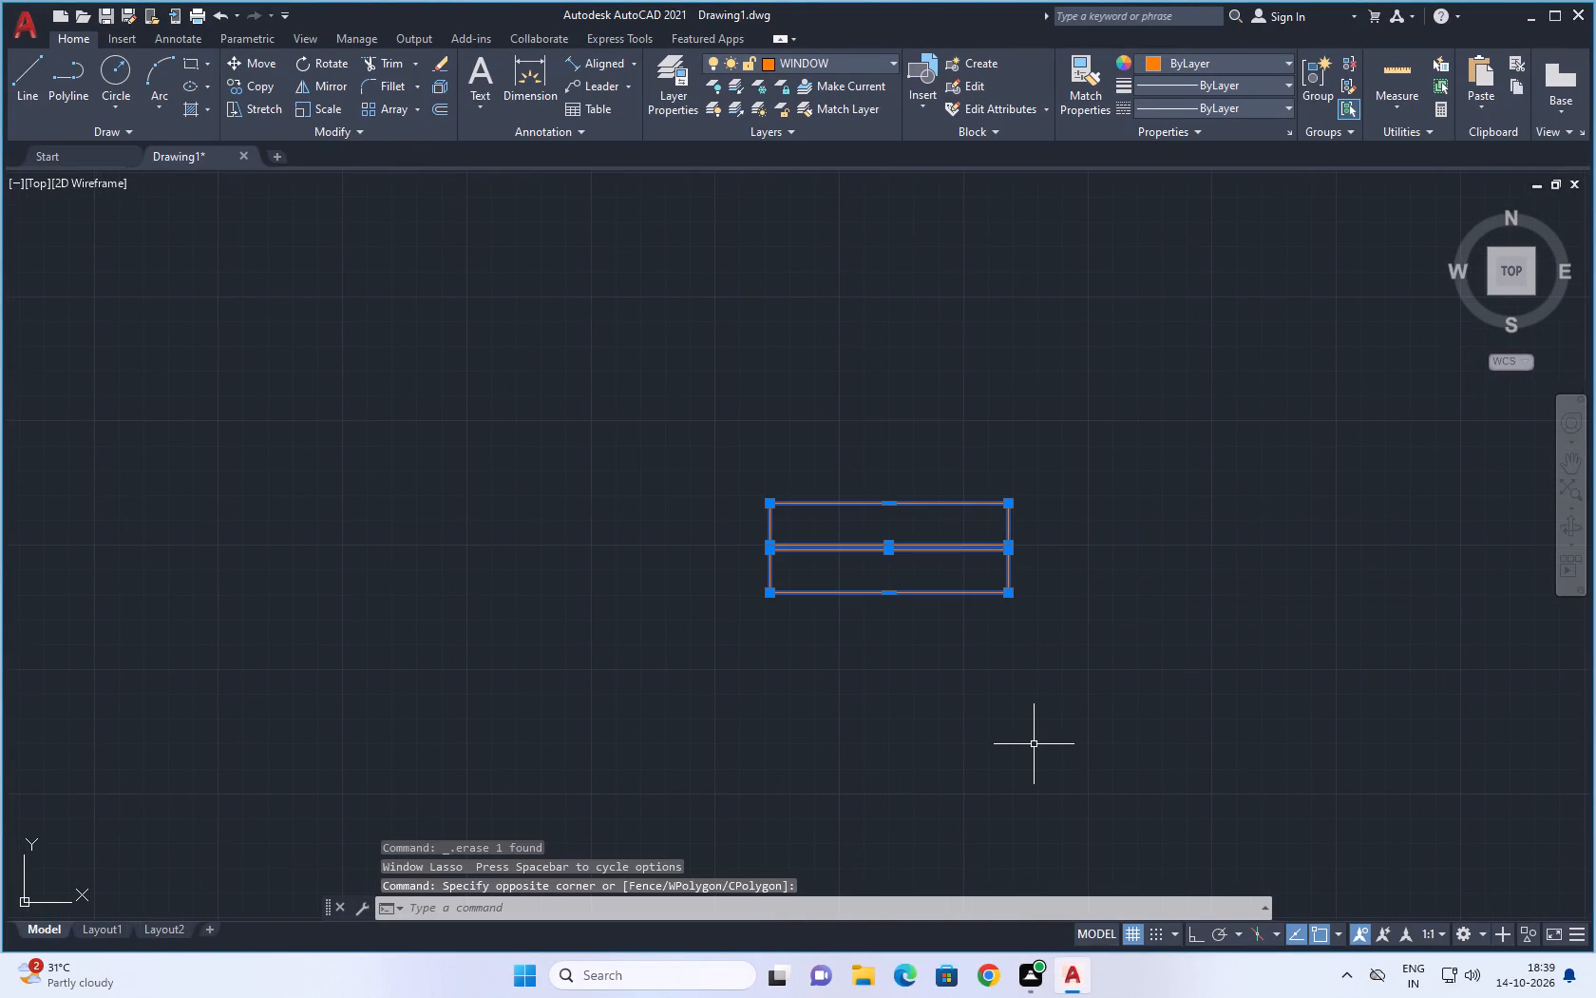
pyautogui.write('G')
pyautogui.press('space')
# Copy the small window symbol by its lower-left corner into the top outer wall, above the bath room compartment right of the partition.
pyautogui.scroll(-5, 1018, 735)
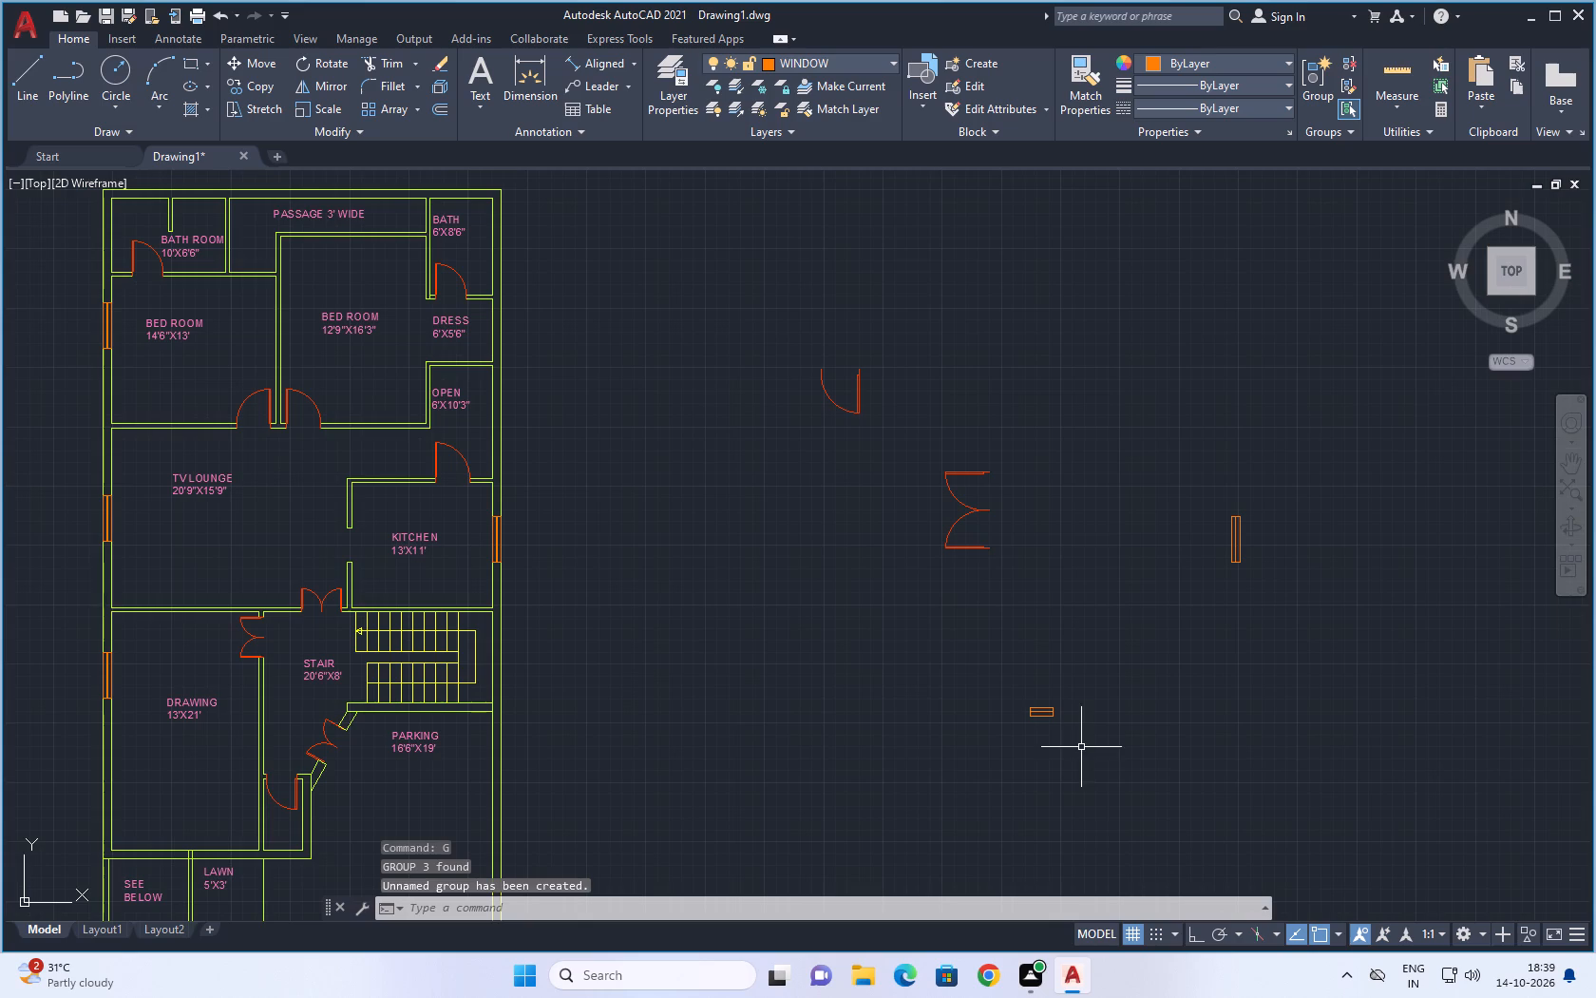
pyautogui.moveTo(1085, 766); pyautogui.dragTo(1049, 815, button='middle')
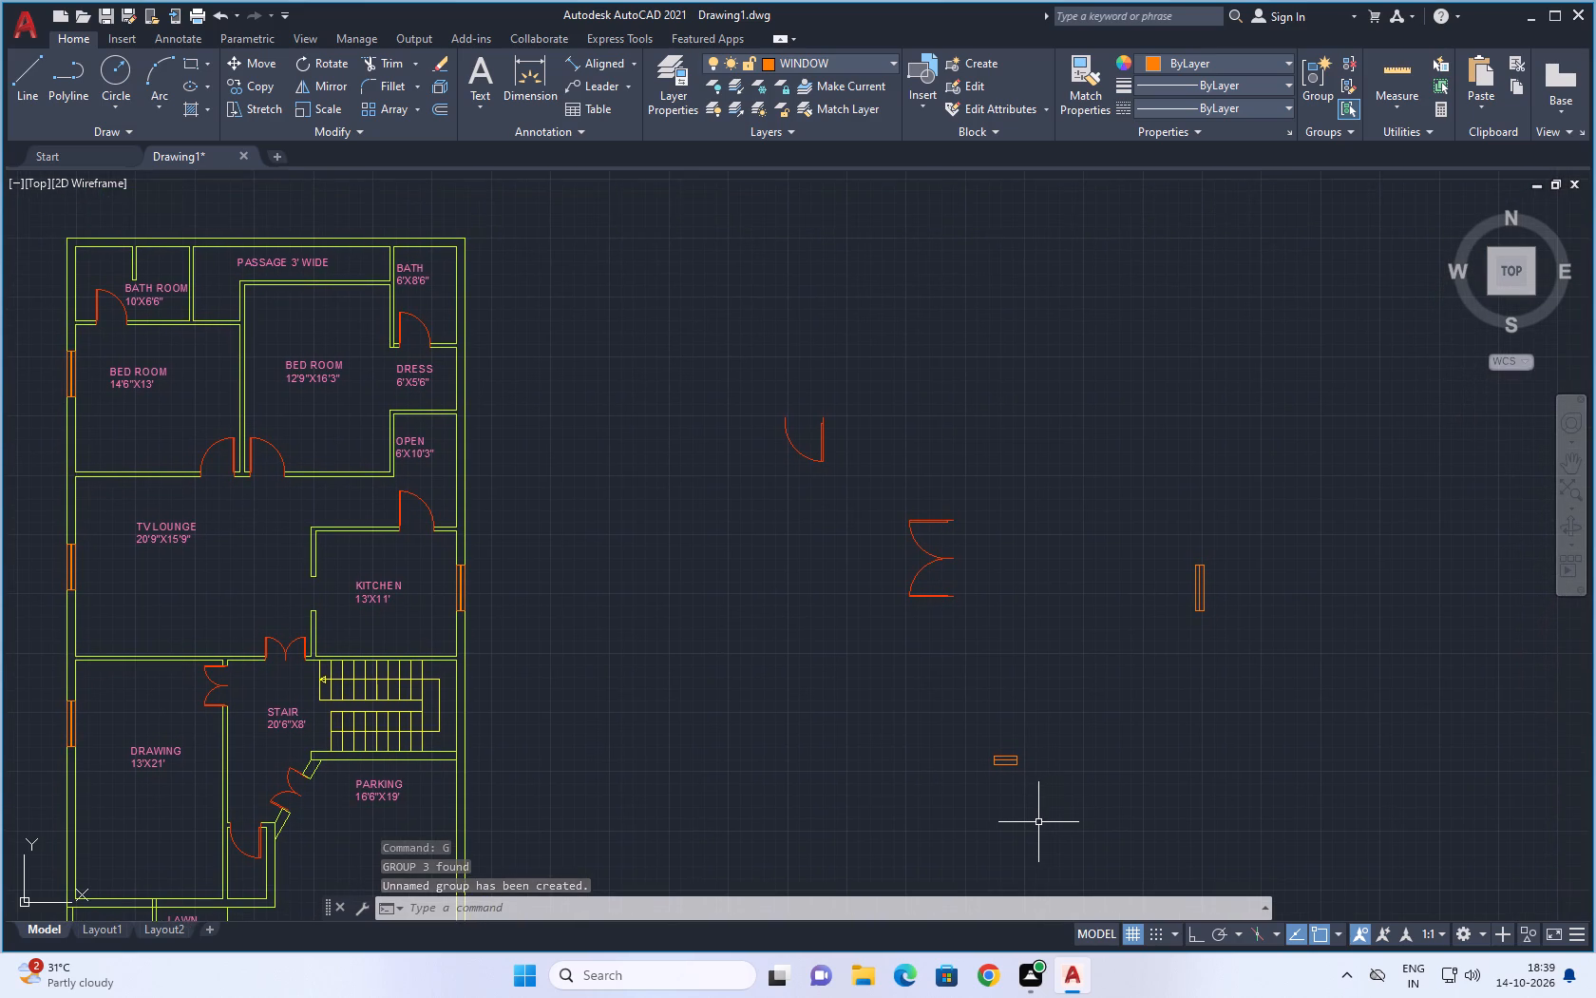
pyautogui.scroll(1, 1026, 812)
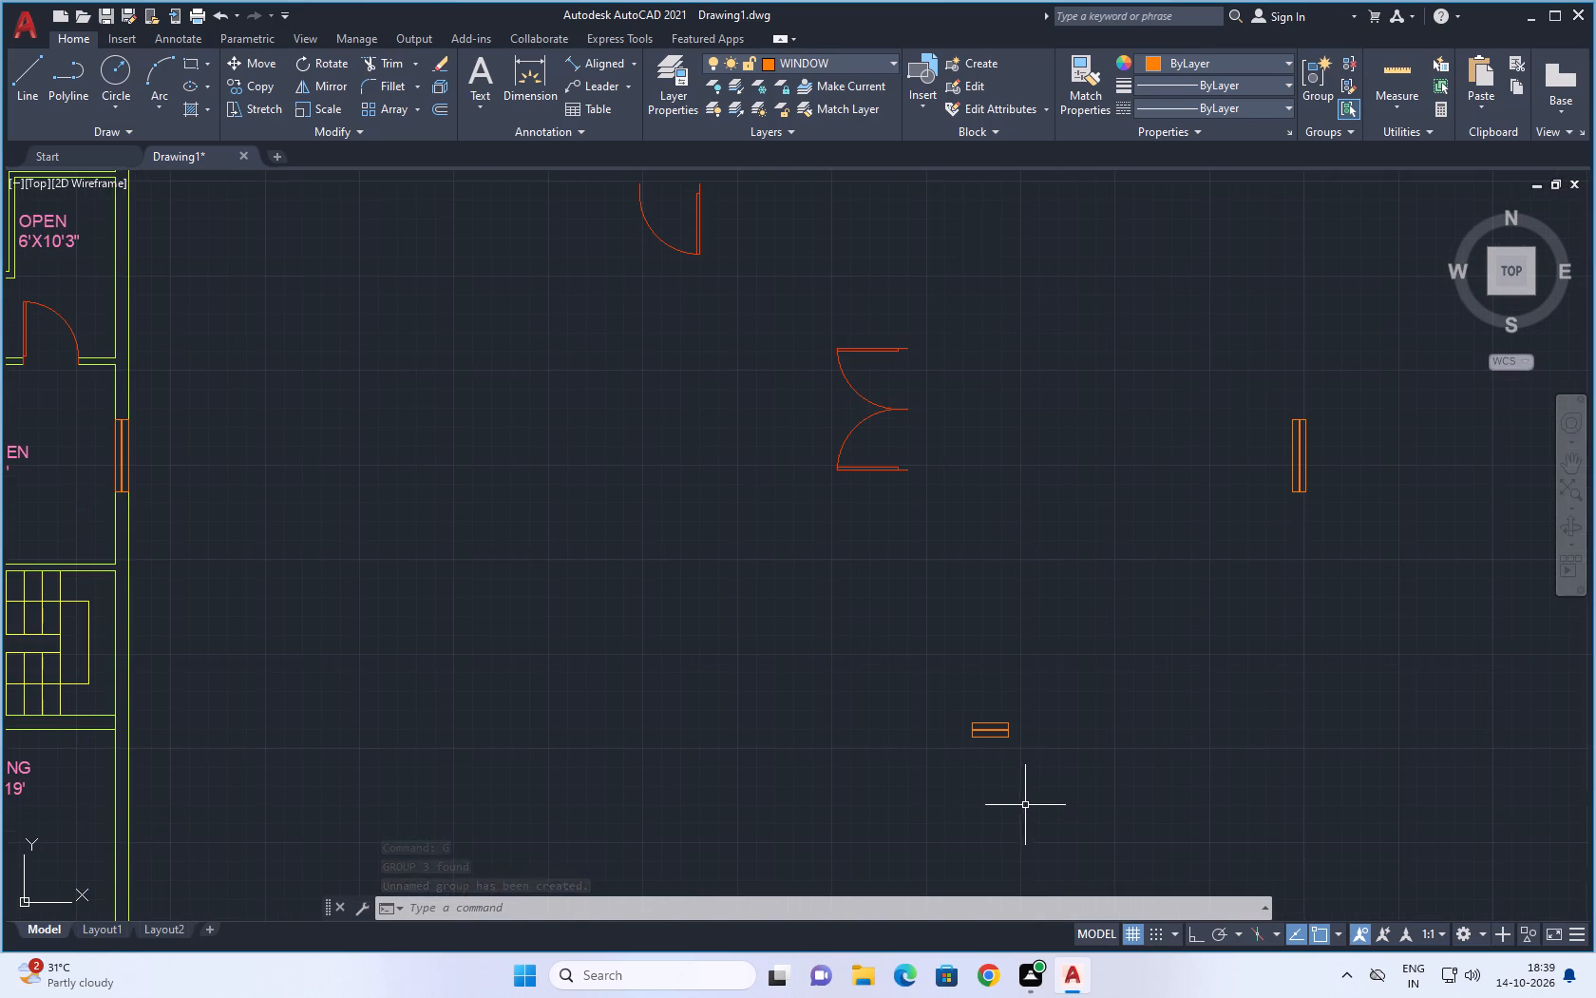
pyautogui.scroll(1, 989, 753)
pyautogui.moveTo(845, 645); pyautogui.dragTo(855, 645)
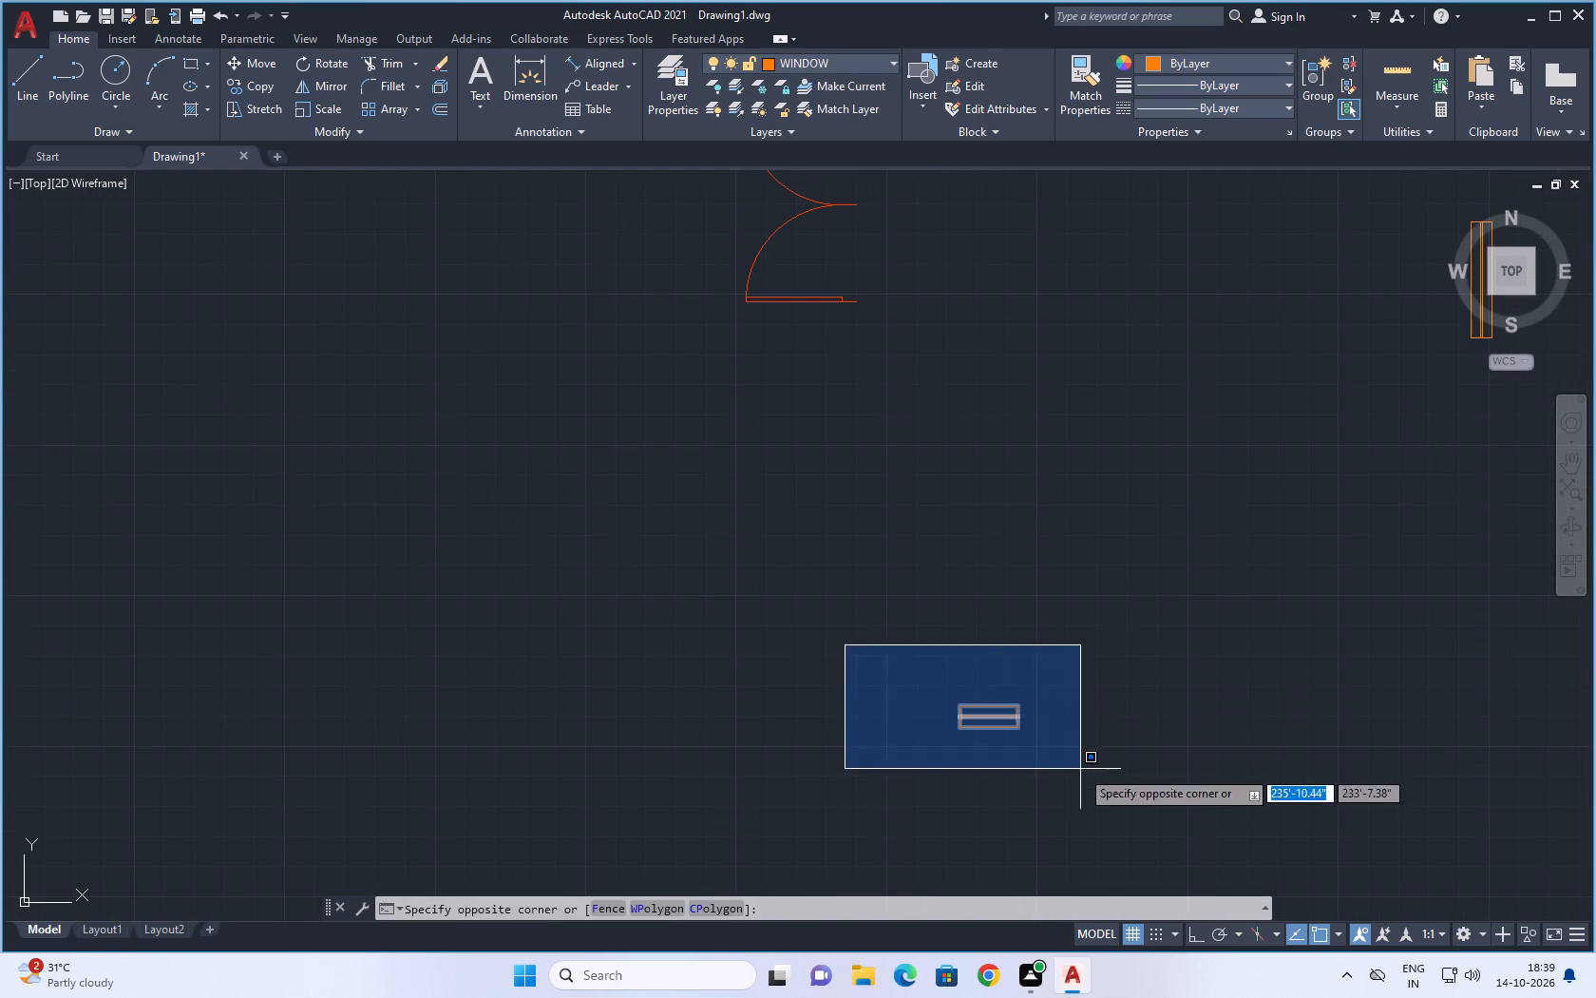
pyautogui.click(1079, 770)
pyautogui.press('c')
pyautogui.scroll(1, 1046, 799)
pyautogui.press('o')
pyautogui.press('space')
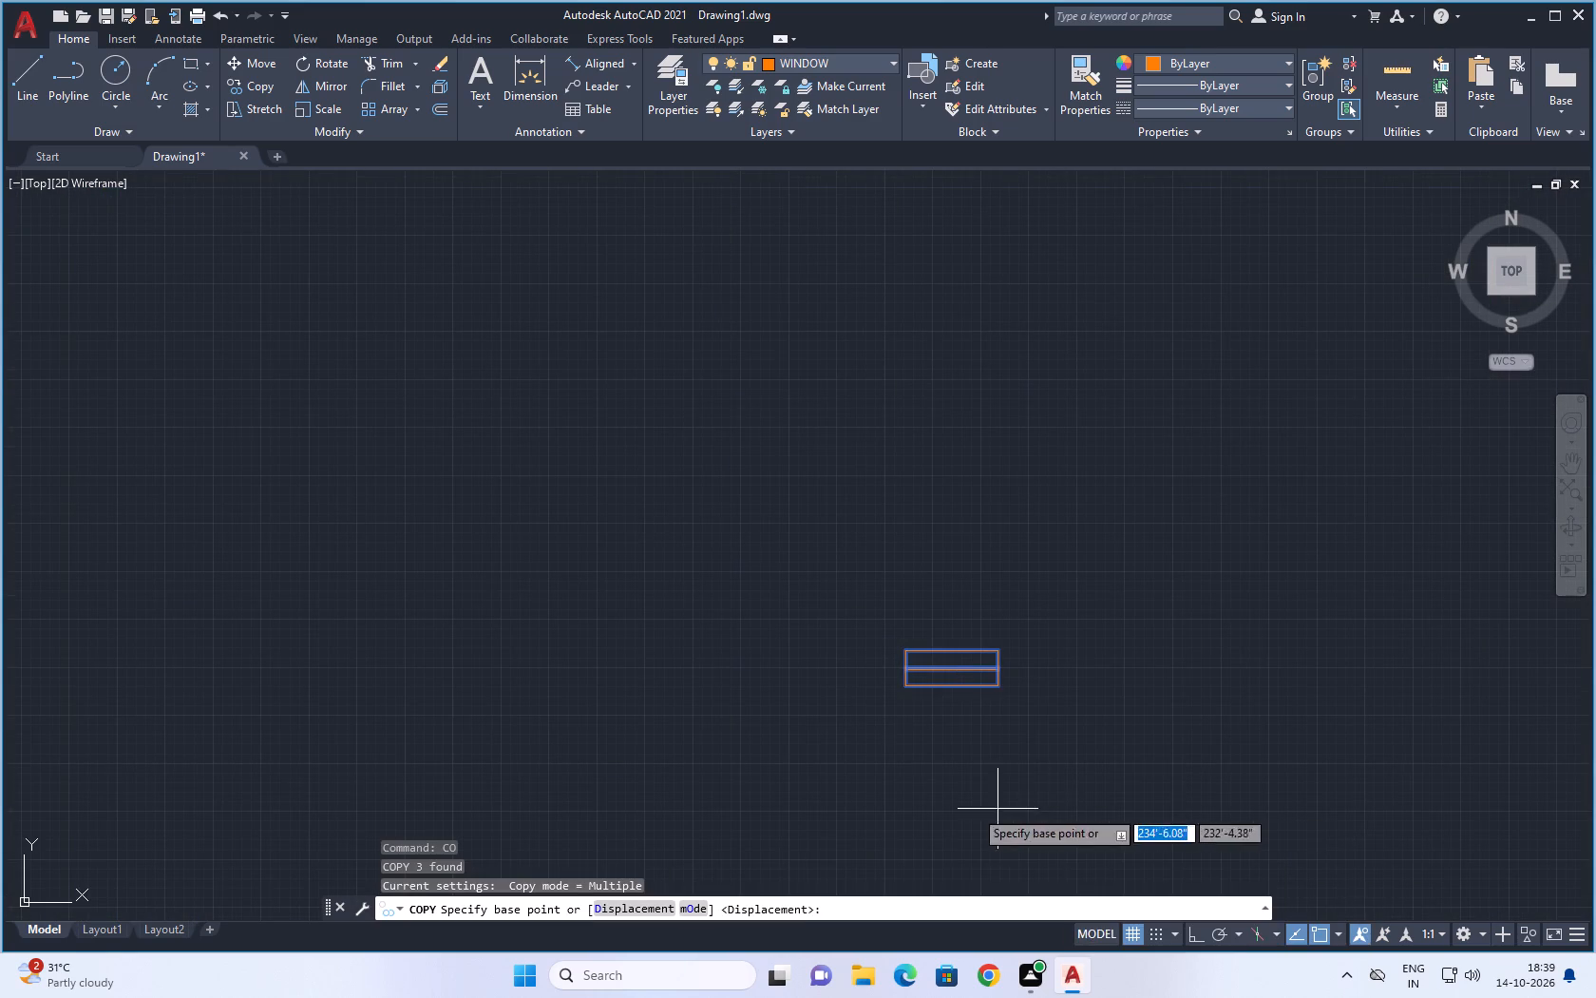
pyautogui.click(902, 692)
pyautogui.scroll(-4, 240, 464)
pyautogui.moveTo(217, 465); pyautogui.dragTo(1134, 748, button='middle')
pyautogui.scroll(5, 706, 455)
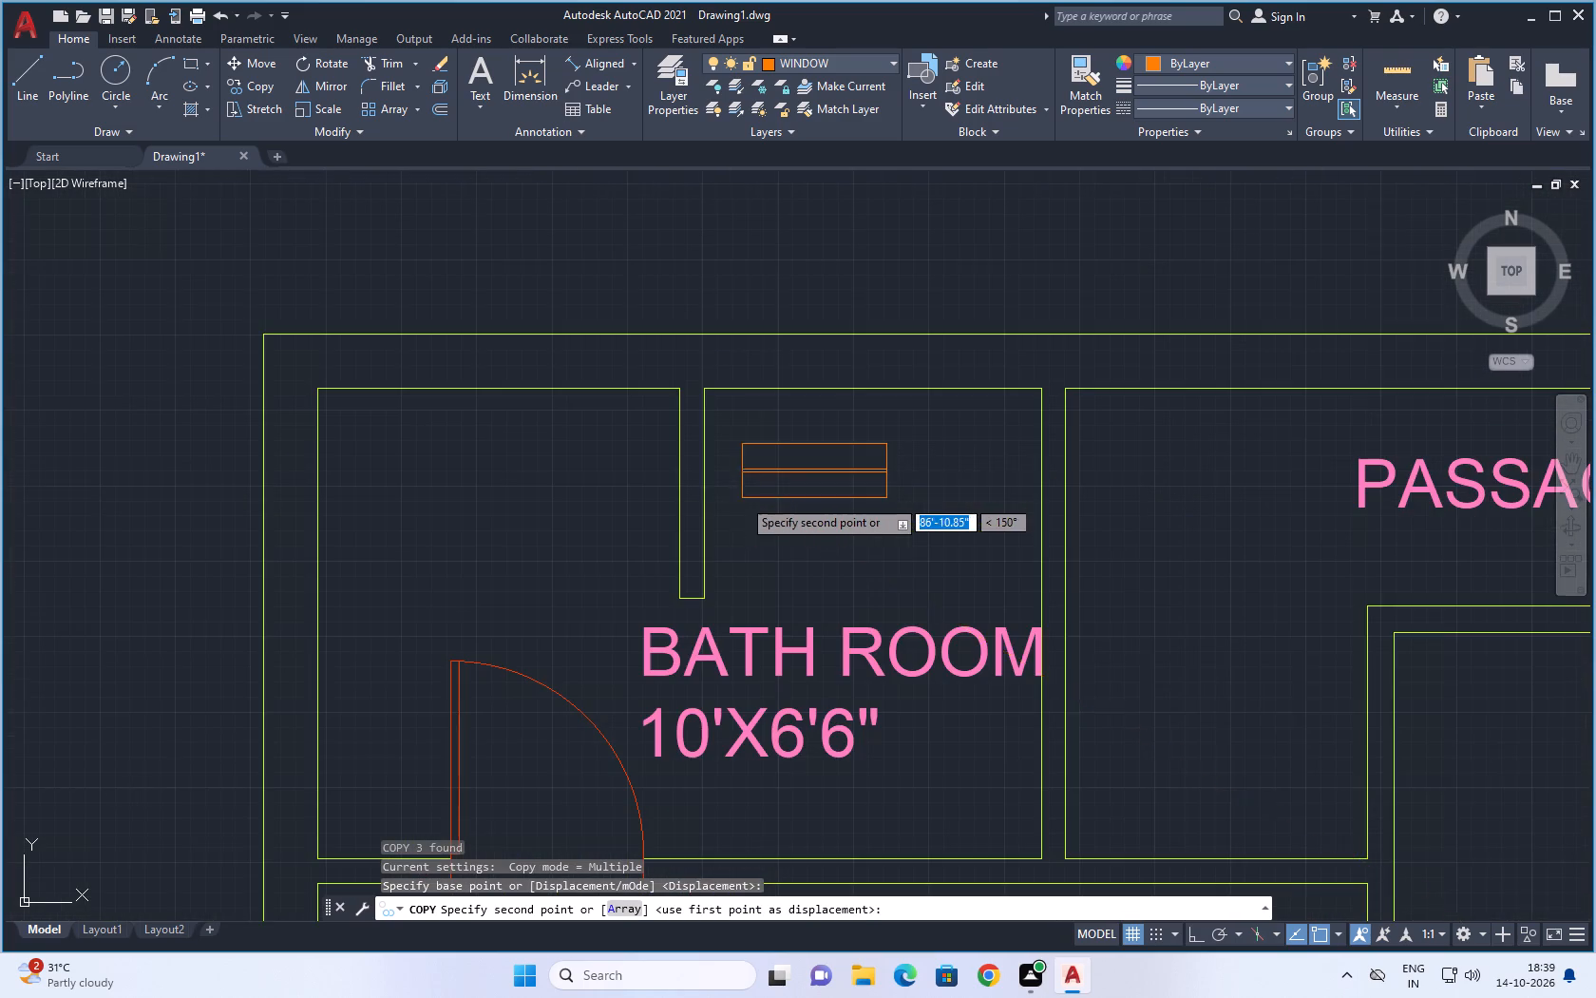
pyautogui.click(800, 390)
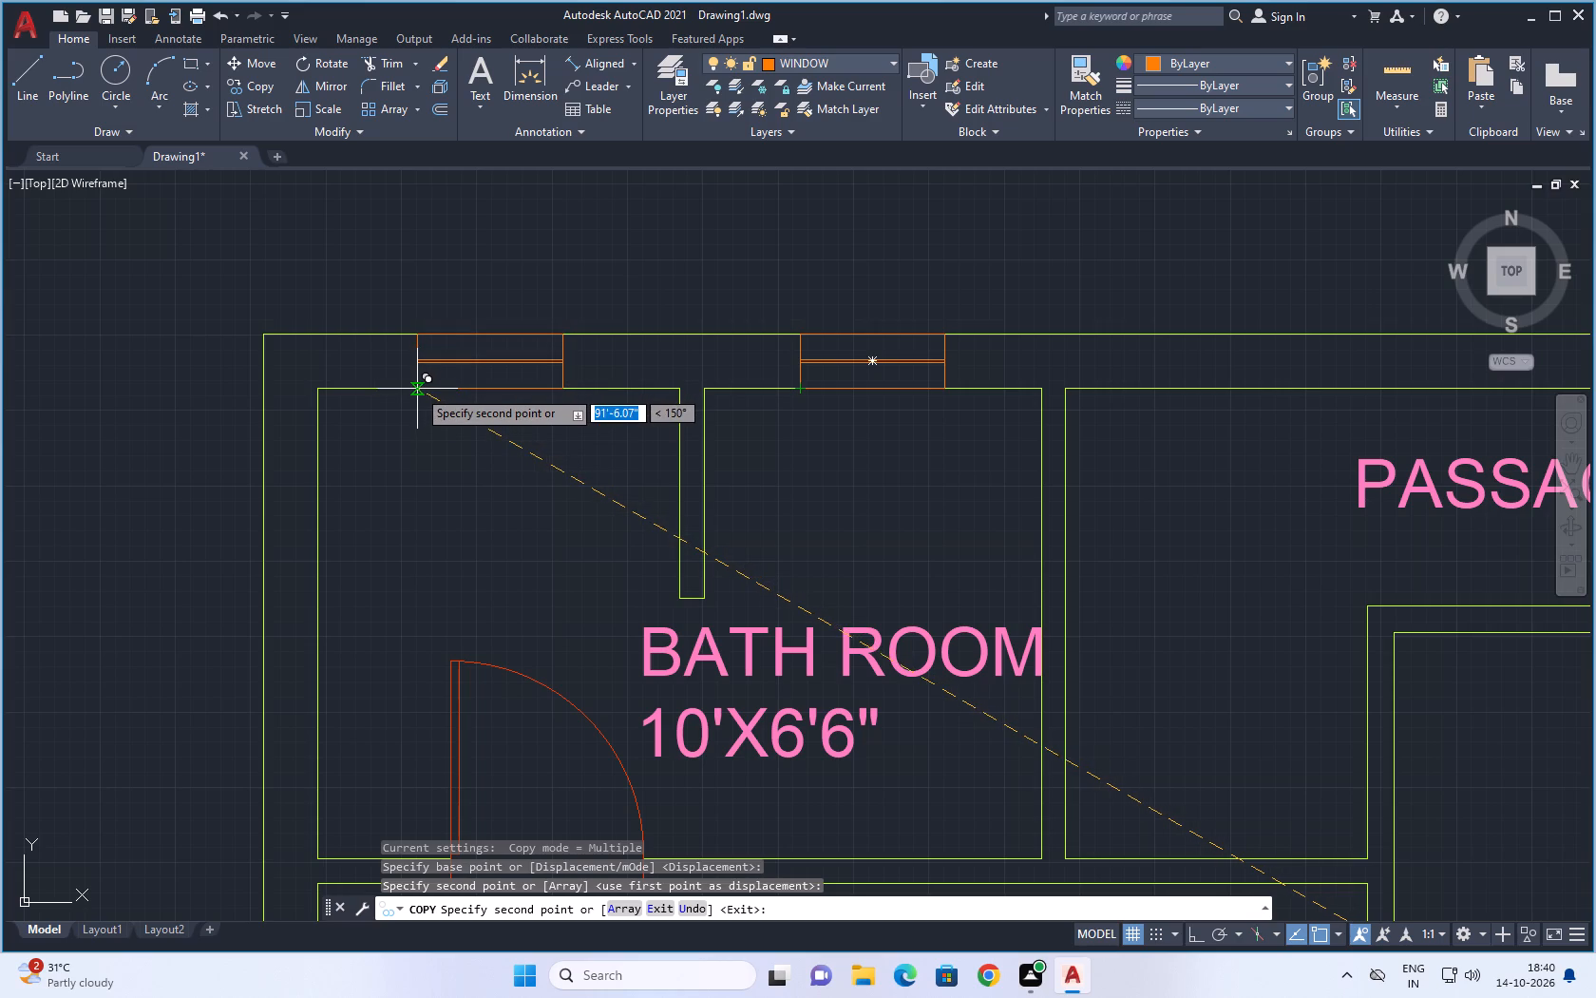
# Place a second copy in the top outer wall, above the bath room compartment left of the partition, and finish copying.
pyautogui.click(417, 389)
pyautogui.scroll(-5, 484, 523)
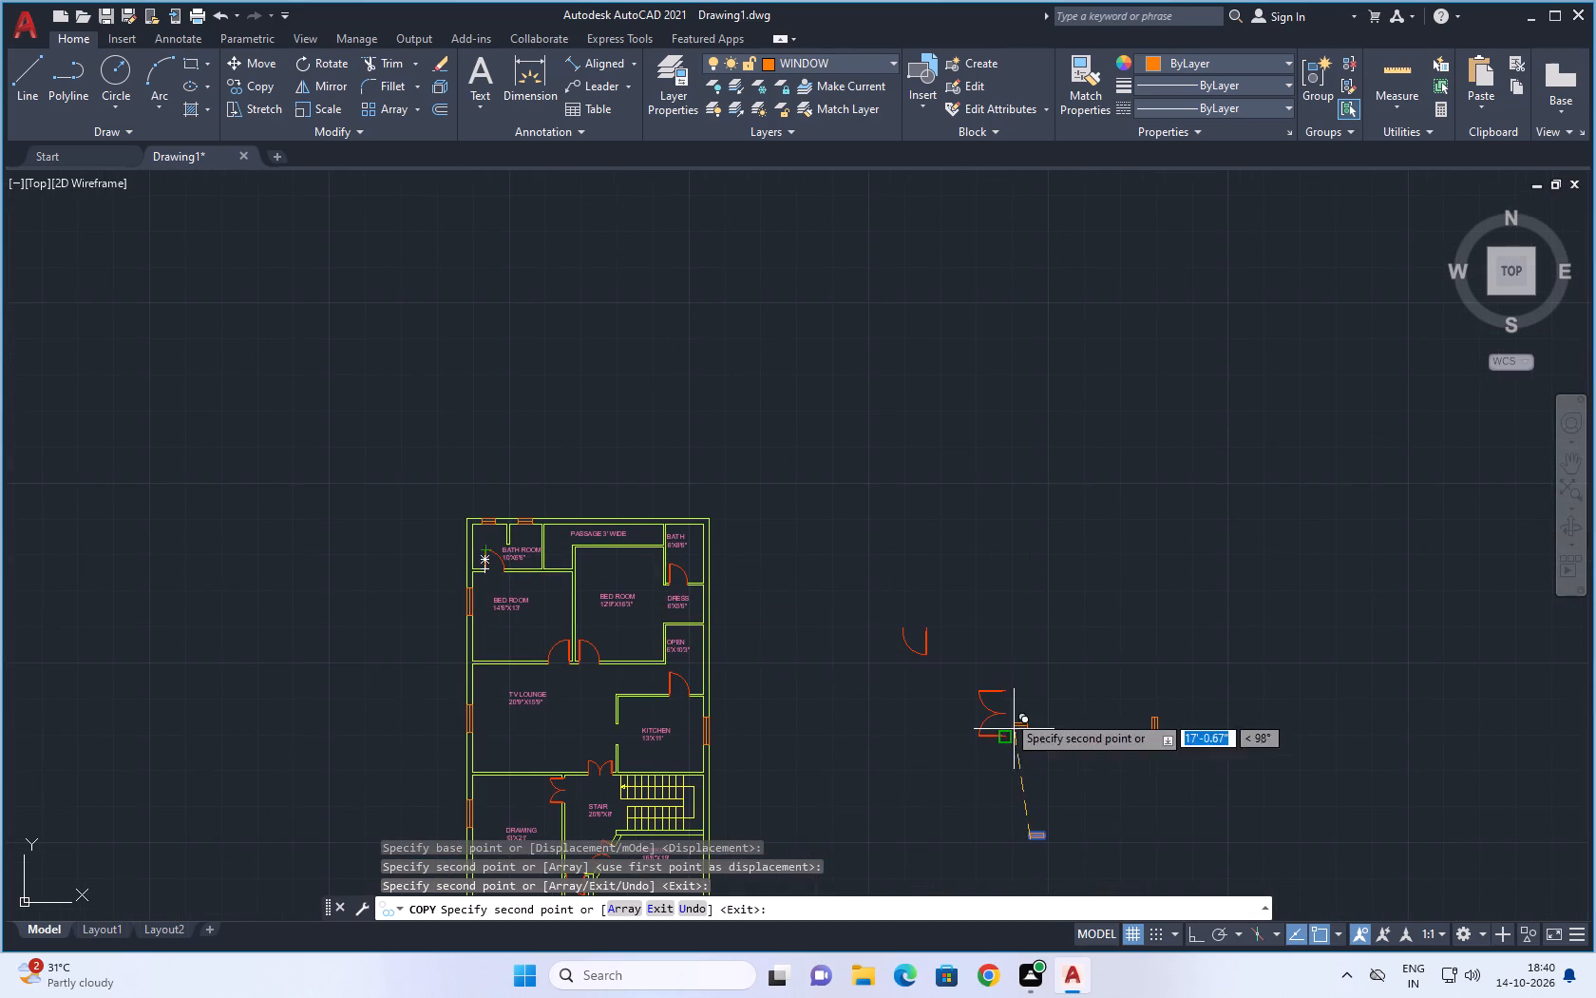
pyautogui.scroll(1, 704, 593)
pyautogui.scroll(-1, 831, 653)
pyautogui.moveTo(824, 683); pyautogui.dragTo(772, 411, button='middle')
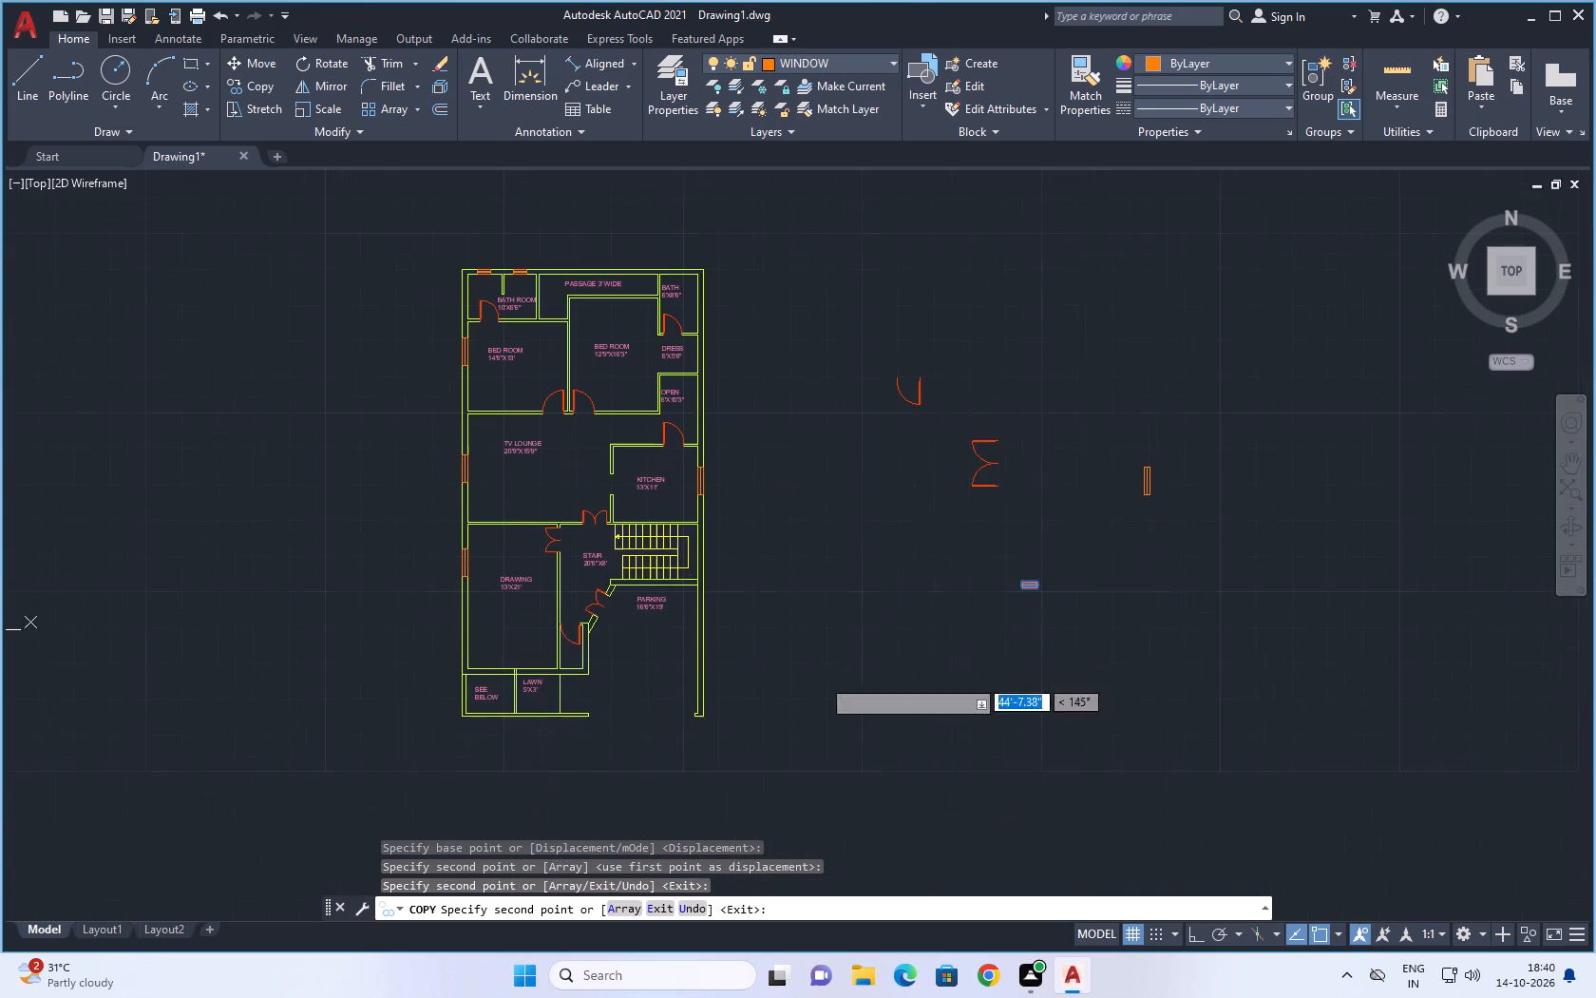
pyautogui.scroll(2, 686, 663)
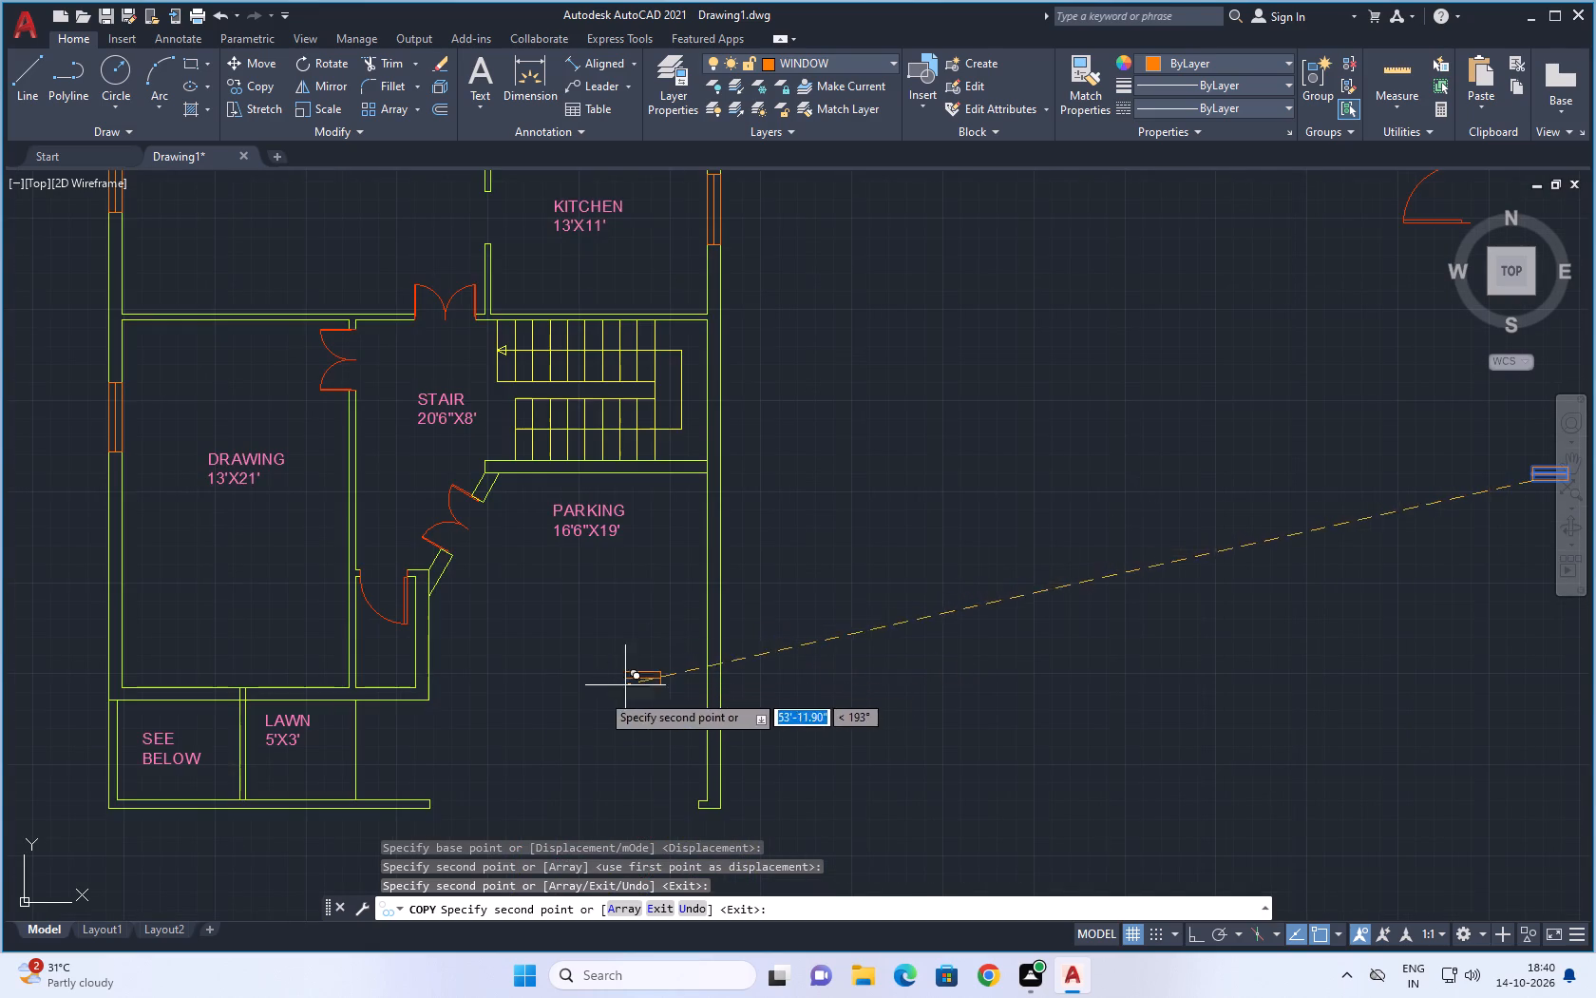
pyautogui.scroll(2, 382, 702)
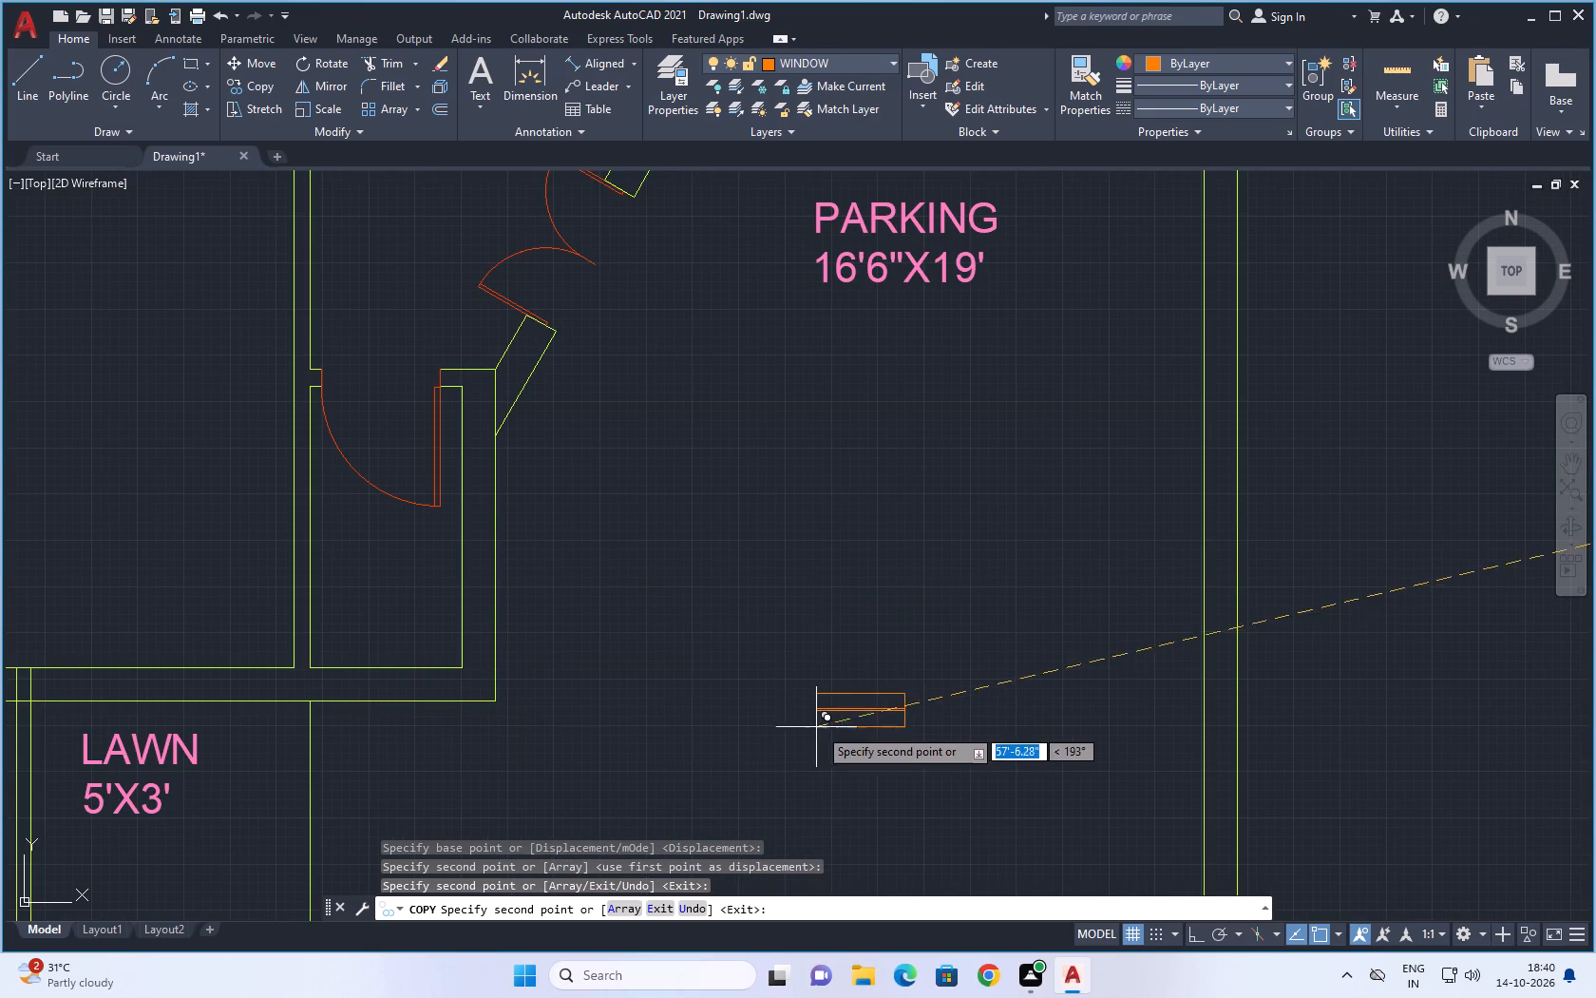
pyautogui.scroll(-1, 1038, 709)
pyautogui.scroll(-1, 1176, 742)
pyautogui.press('Escape')
pyautogui.press('Escape')
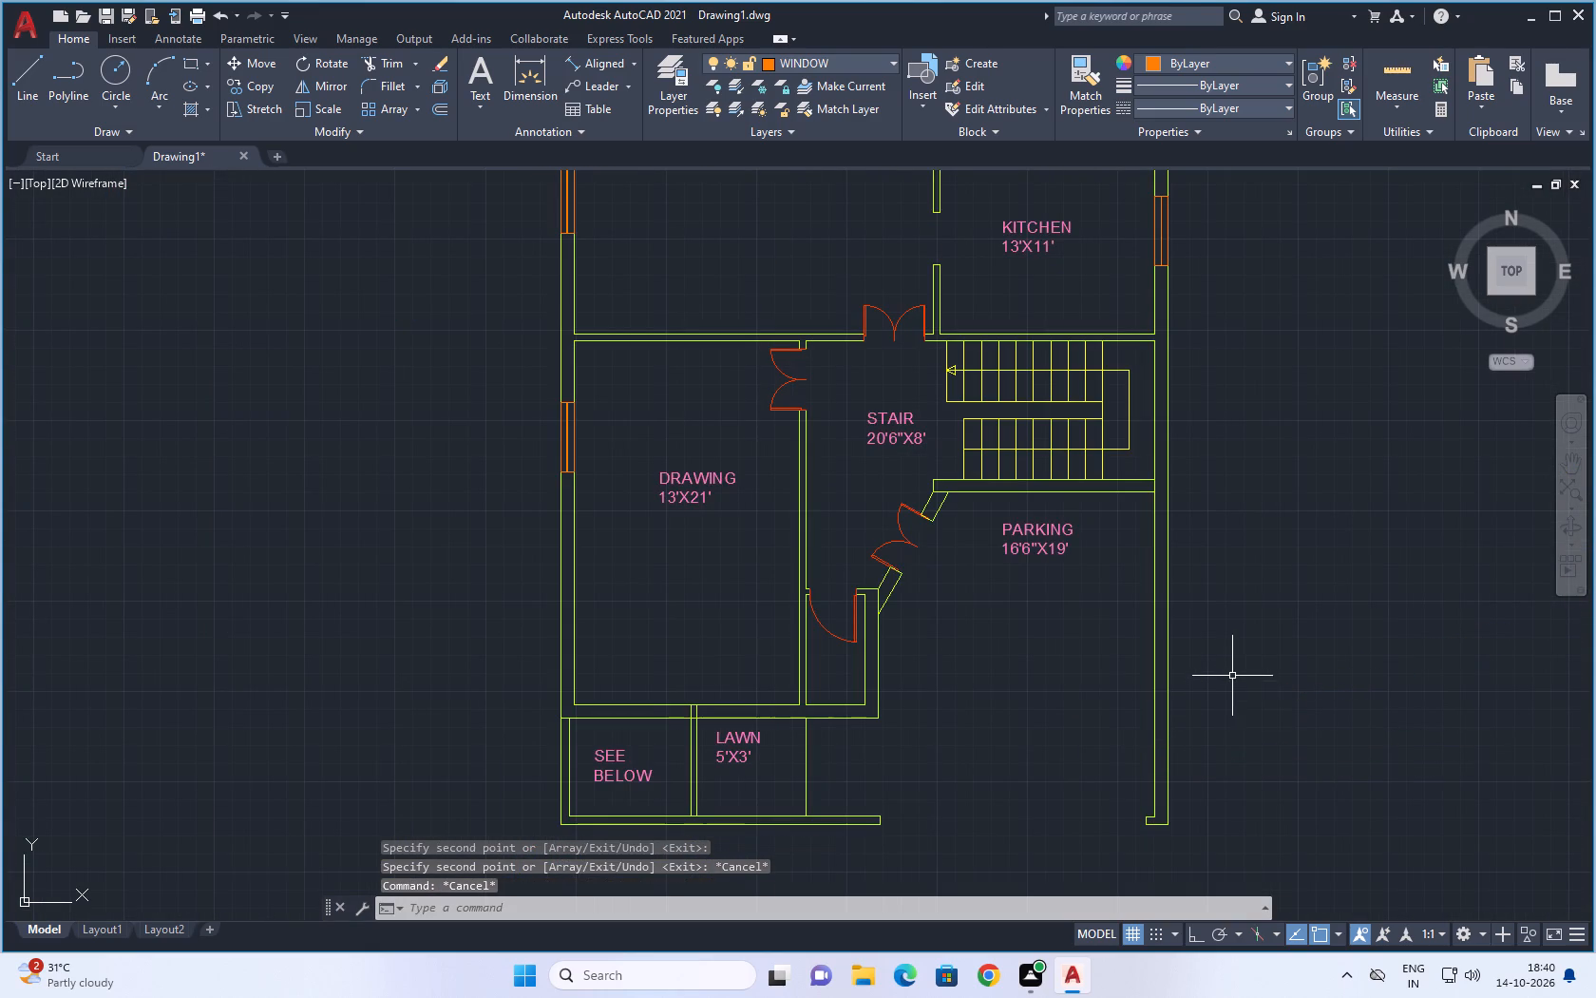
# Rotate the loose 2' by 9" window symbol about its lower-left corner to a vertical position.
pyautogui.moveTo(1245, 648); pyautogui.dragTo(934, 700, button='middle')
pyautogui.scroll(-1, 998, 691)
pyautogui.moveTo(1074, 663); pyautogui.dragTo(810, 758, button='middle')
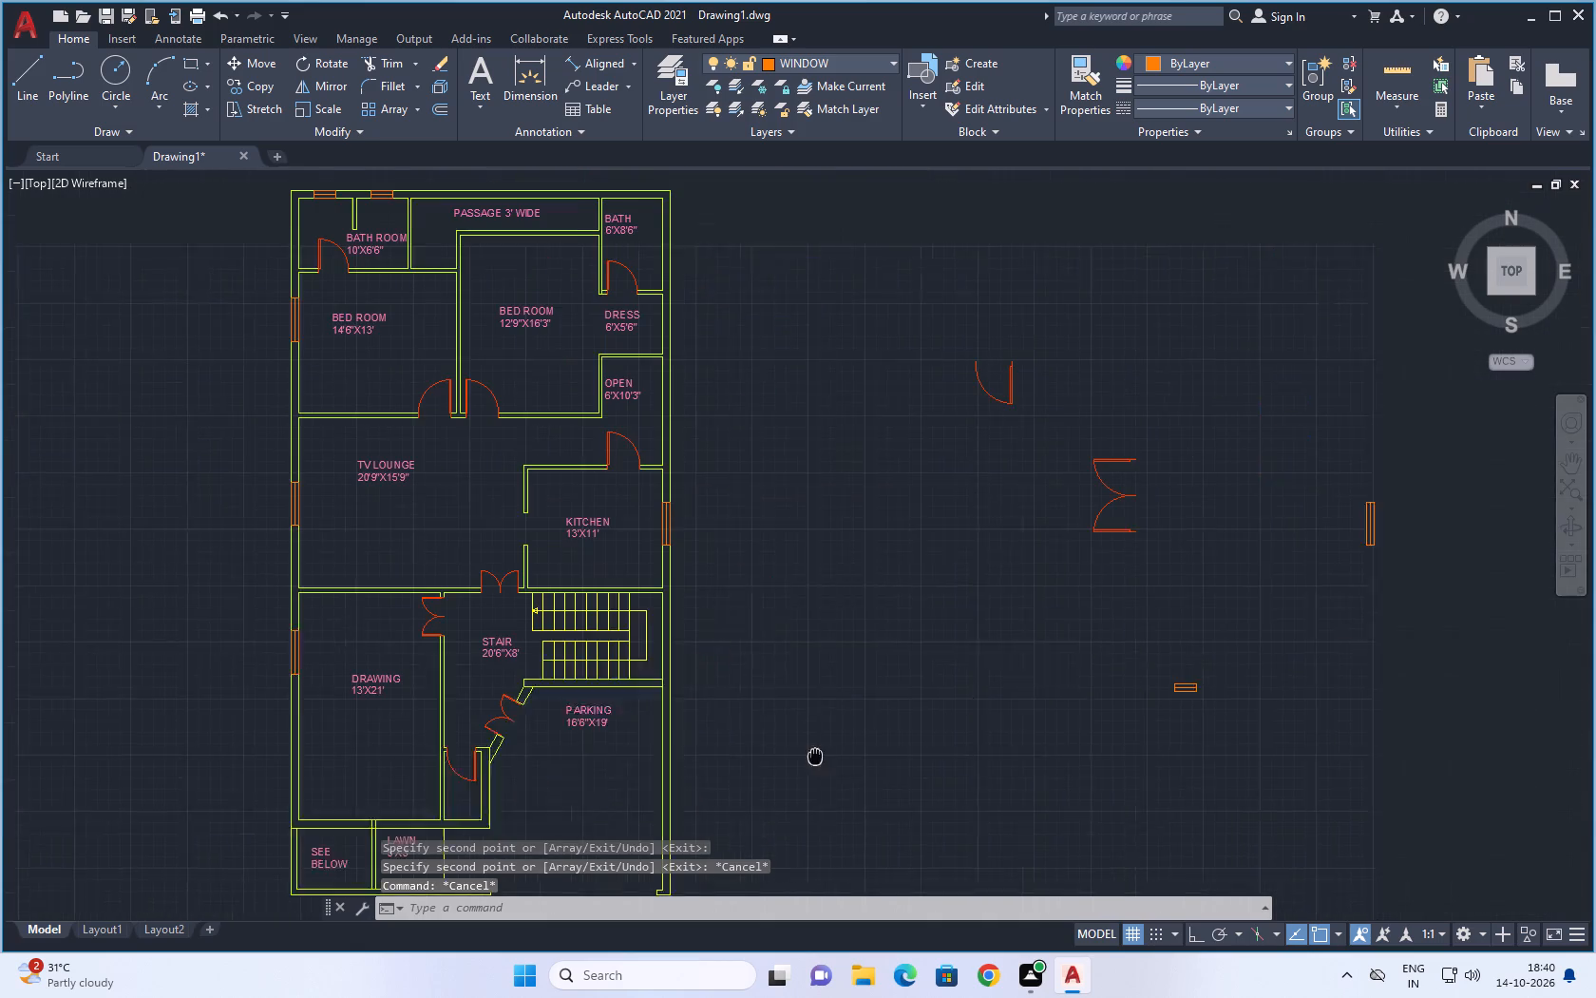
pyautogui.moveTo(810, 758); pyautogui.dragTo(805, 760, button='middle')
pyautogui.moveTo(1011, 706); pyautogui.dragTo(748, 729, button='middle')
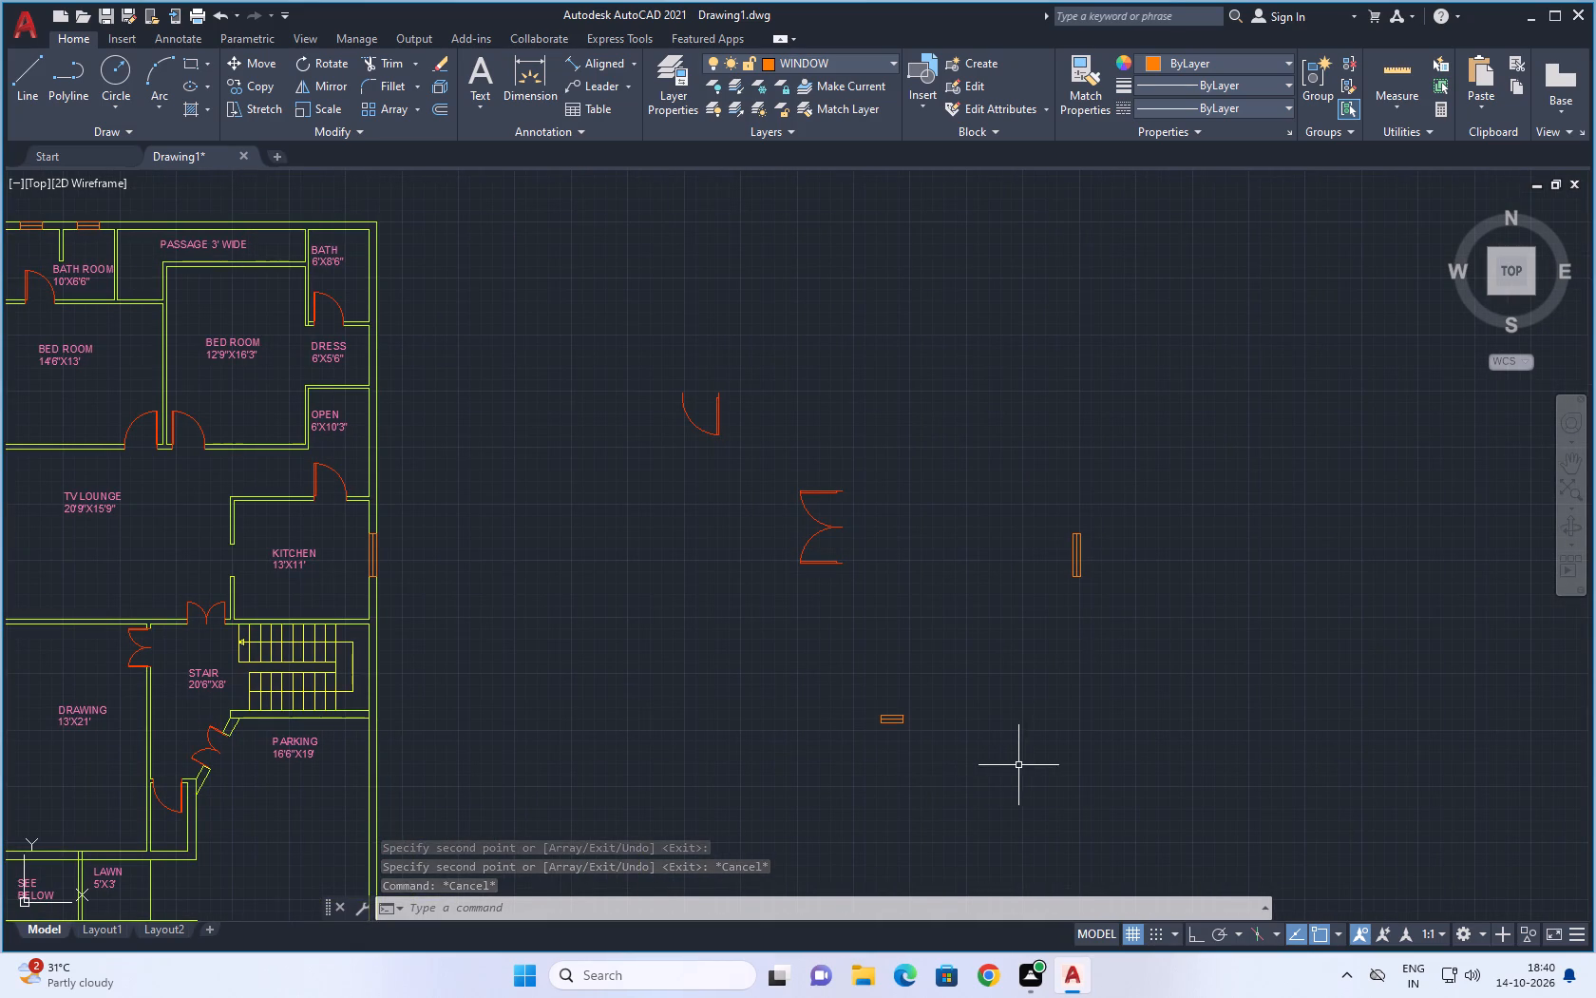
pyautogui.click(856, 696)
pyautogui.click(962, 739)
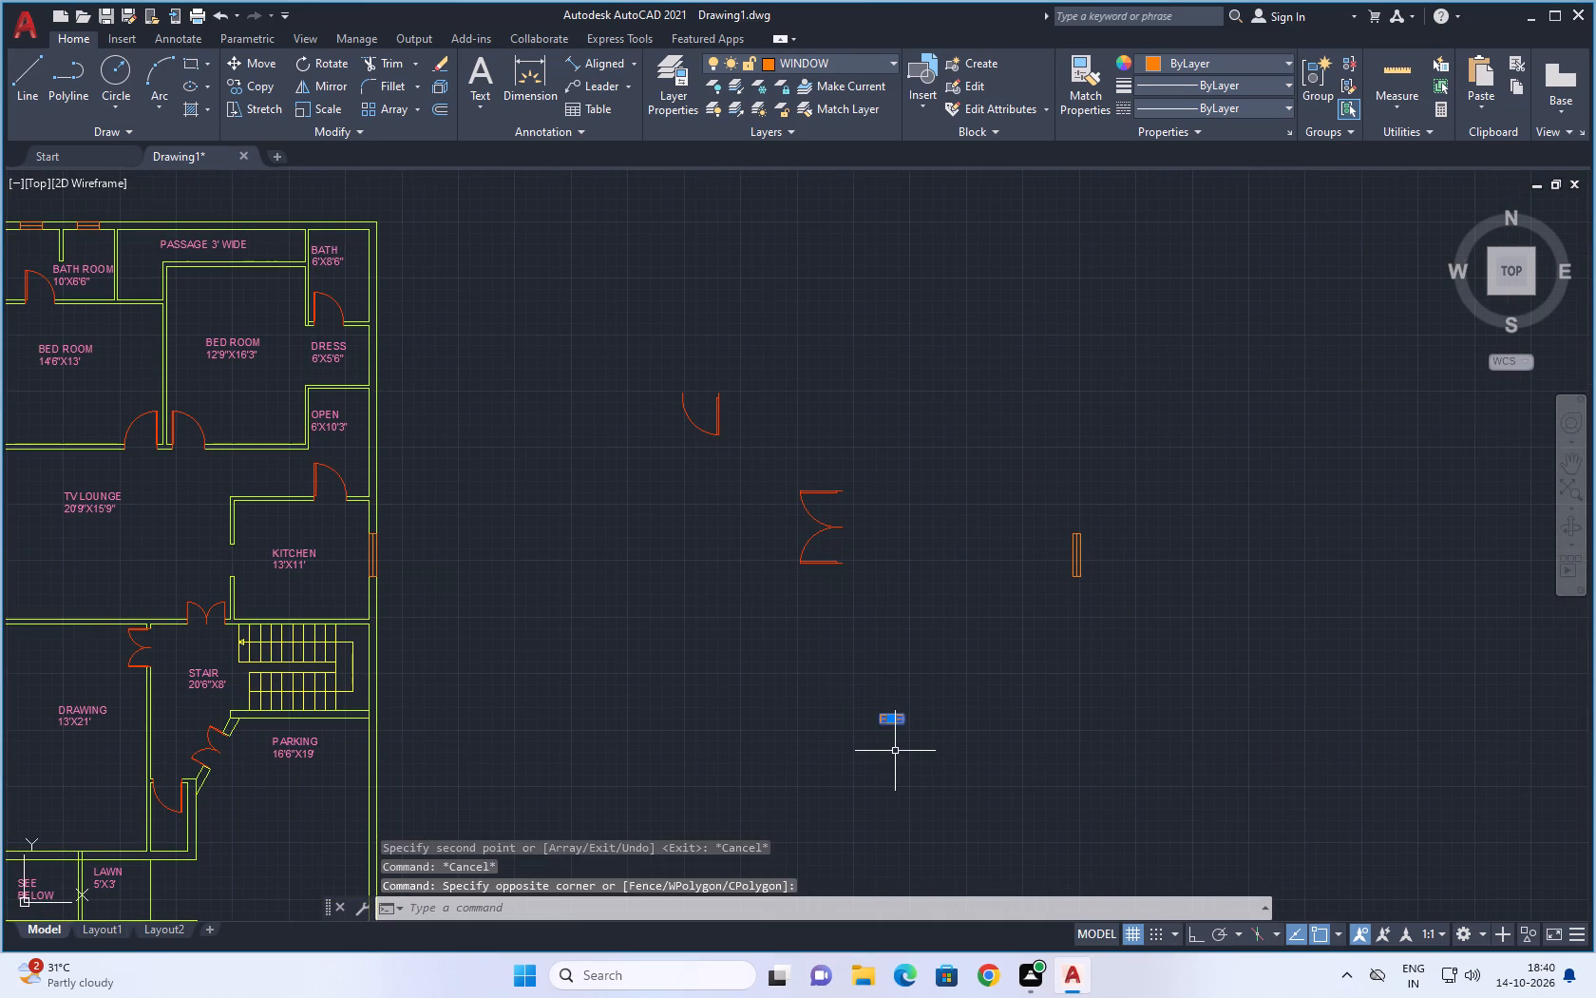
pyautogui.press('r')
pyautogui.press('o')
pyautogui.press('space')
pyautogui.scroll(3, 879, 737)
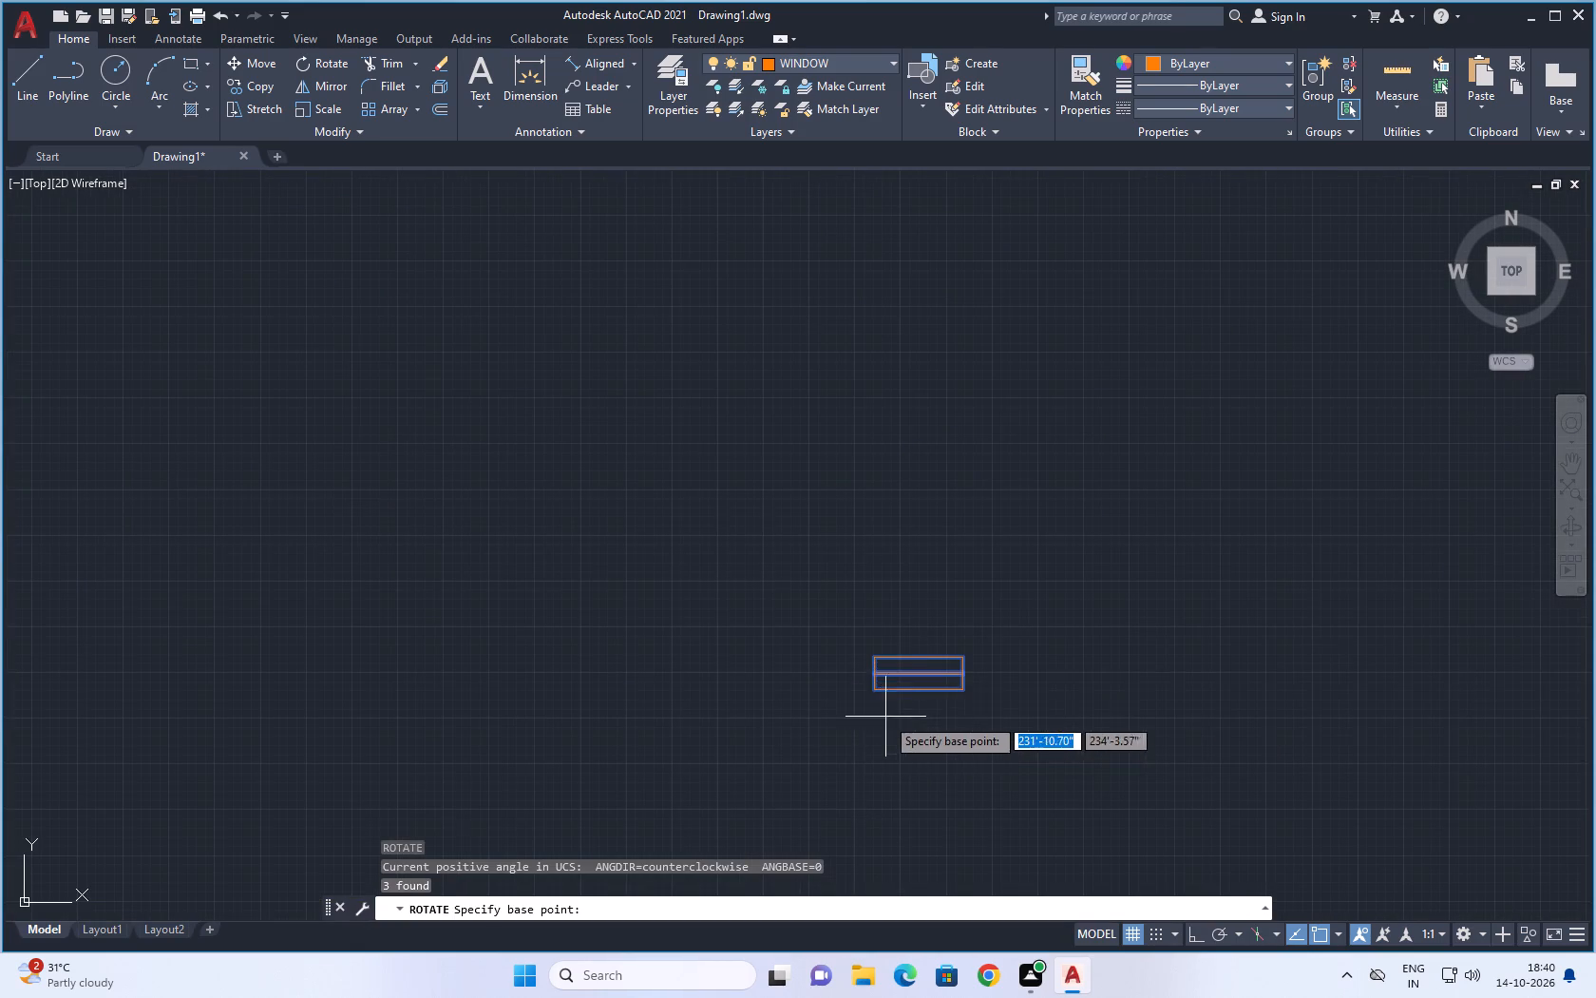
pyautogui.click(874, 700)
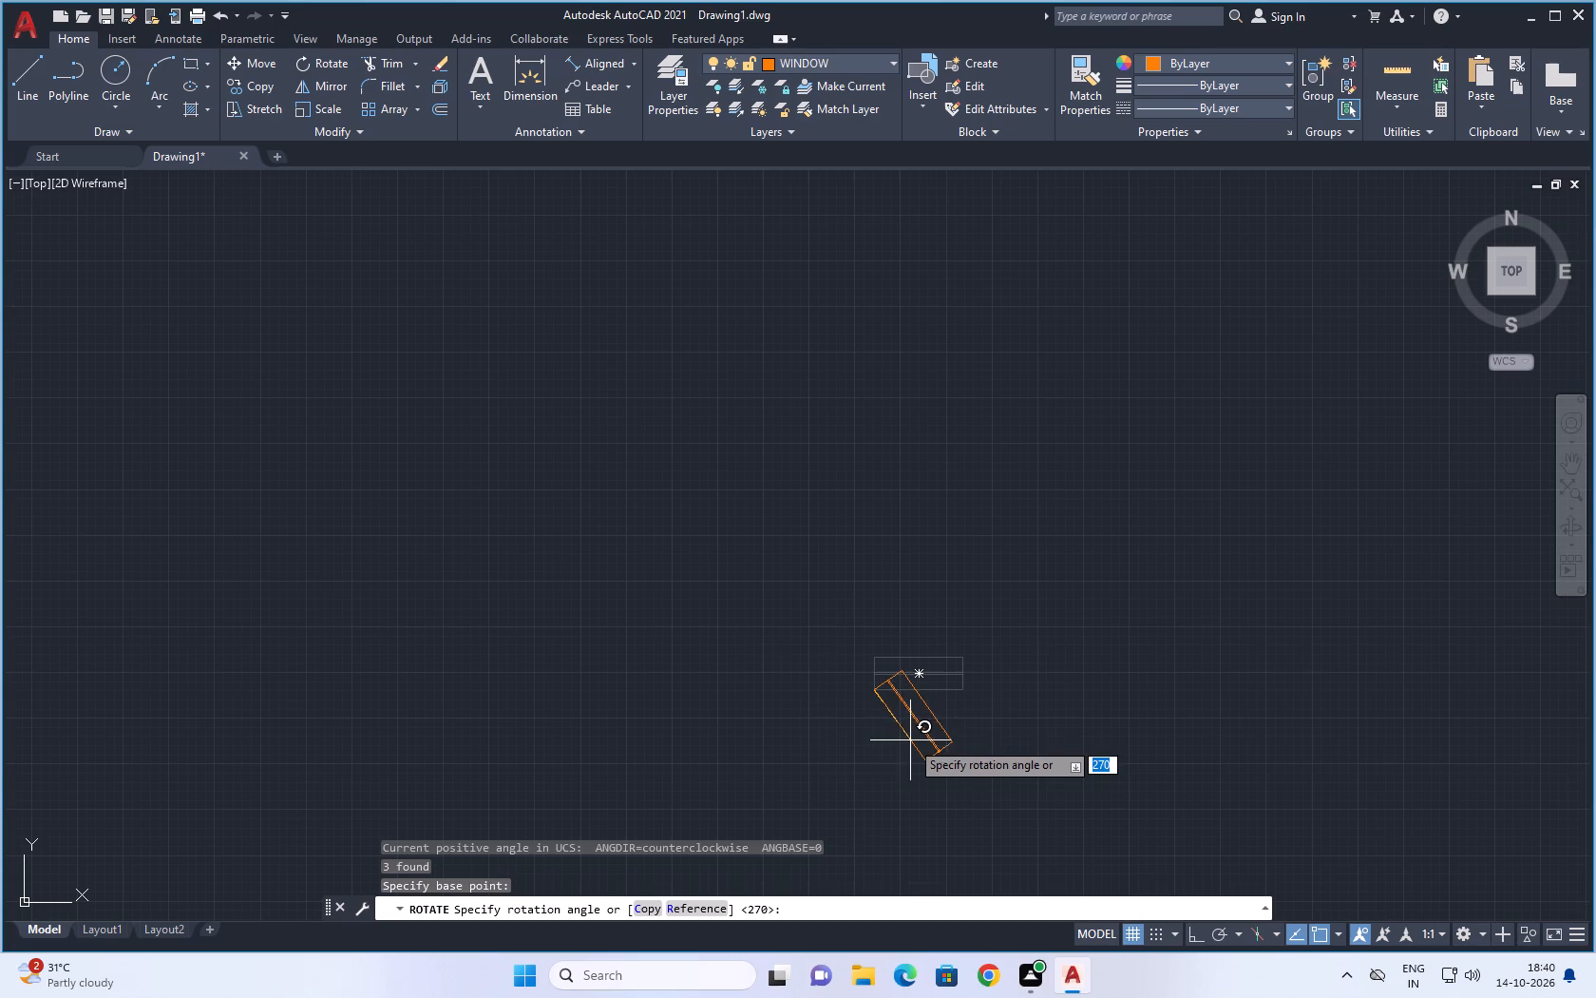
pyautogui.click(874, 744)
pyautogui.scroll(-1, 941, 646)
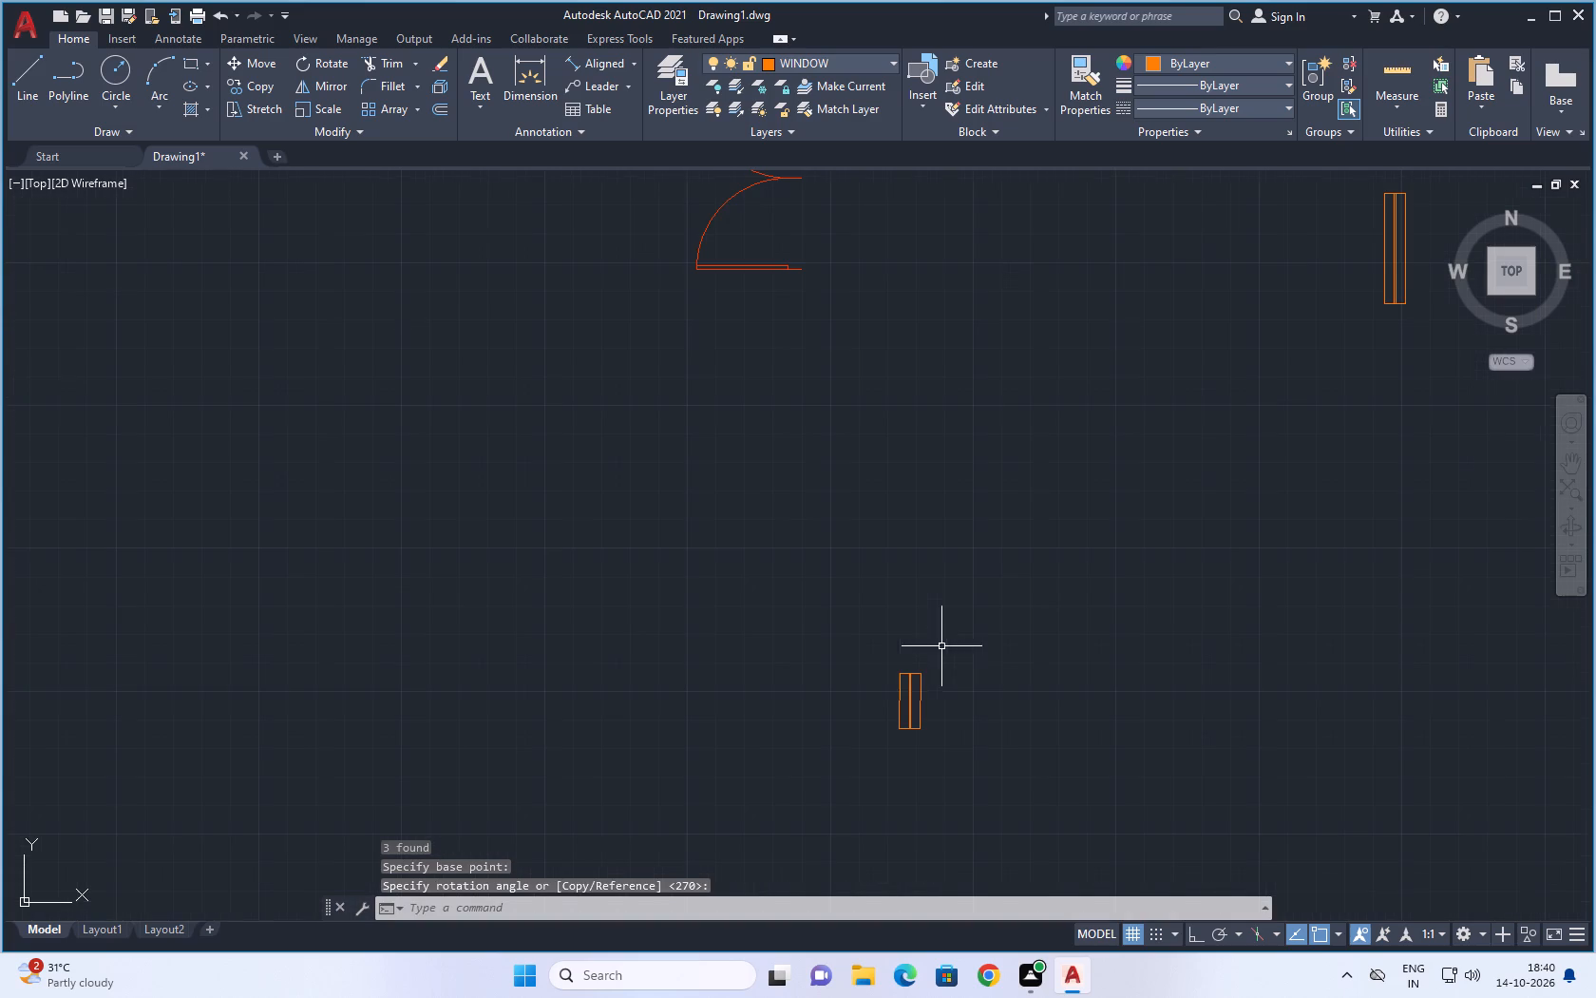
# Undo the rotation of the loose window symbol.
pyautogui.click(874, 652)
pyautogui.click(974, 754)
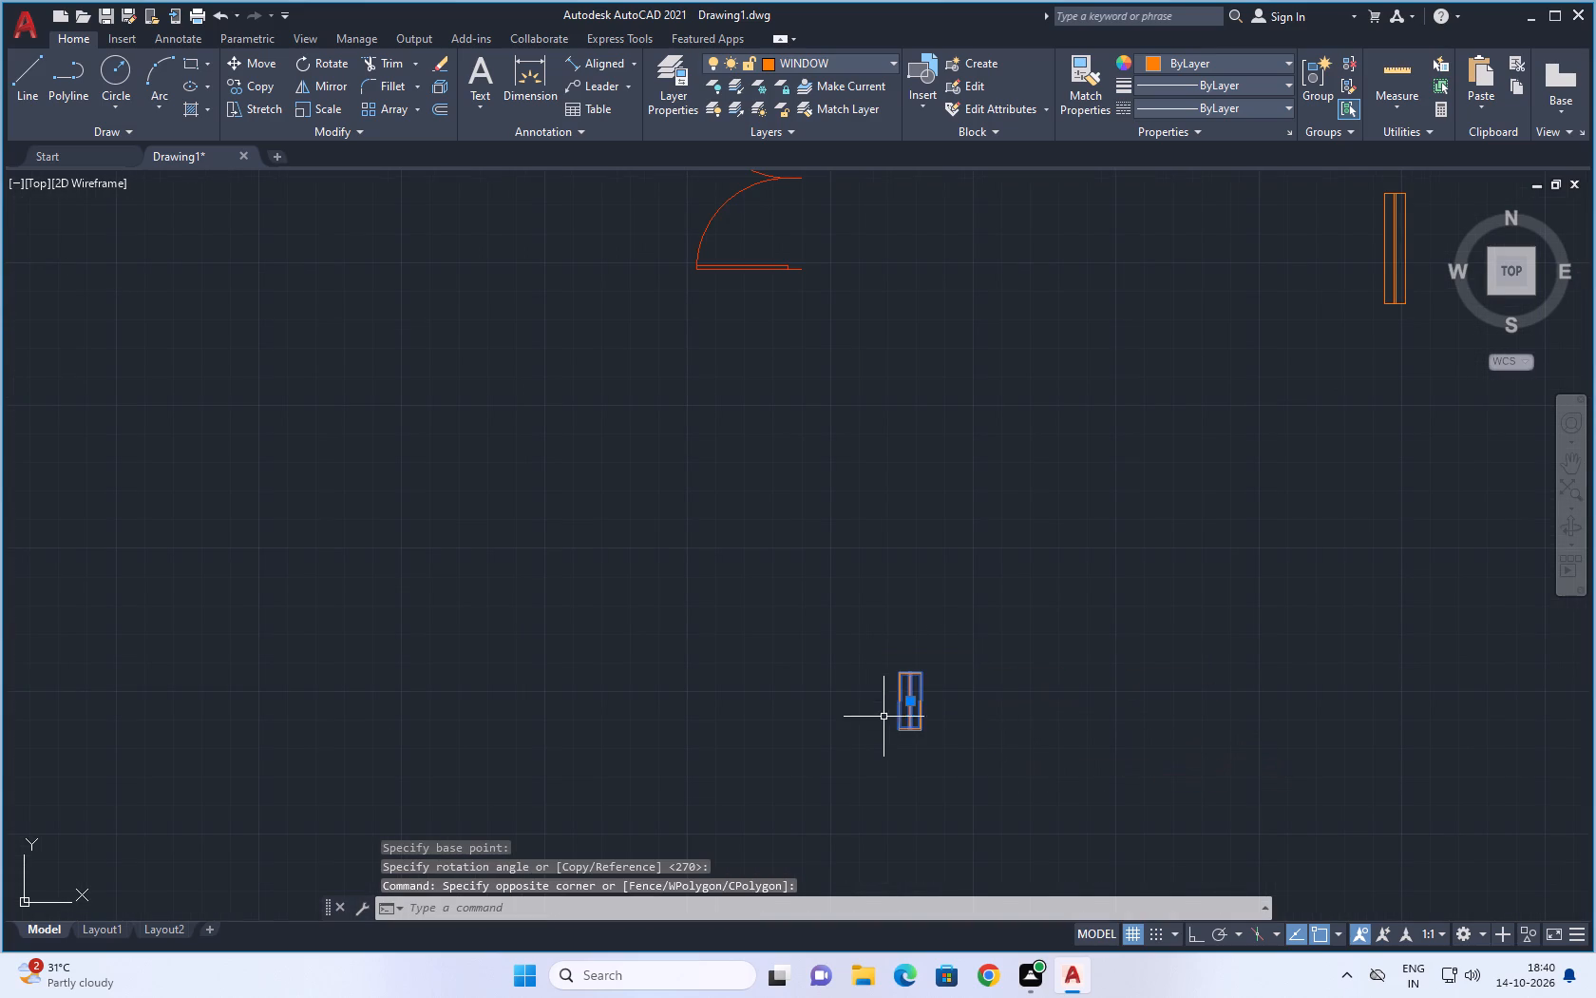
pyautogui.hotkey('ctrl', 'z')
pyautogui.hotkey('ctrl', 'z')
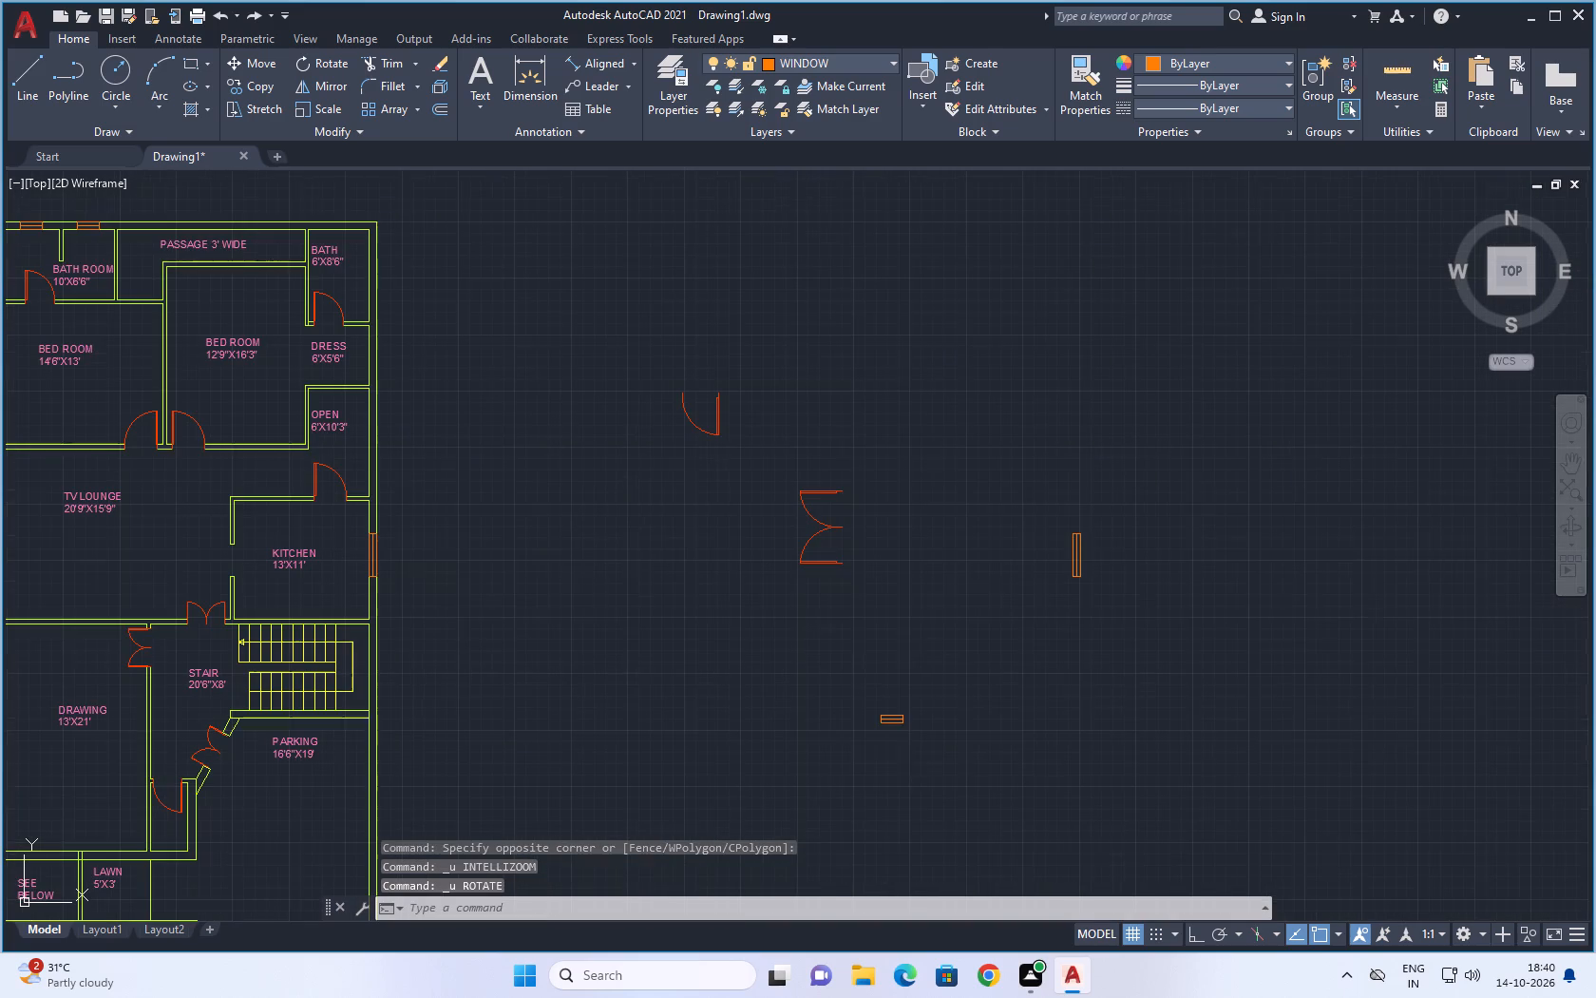
# Rotate the loose 2' by 9" window symbol 270° about its lower-left corner so it stands vertical.
pyautogui.click(865, 686)
pyautogui.click(972, 752)
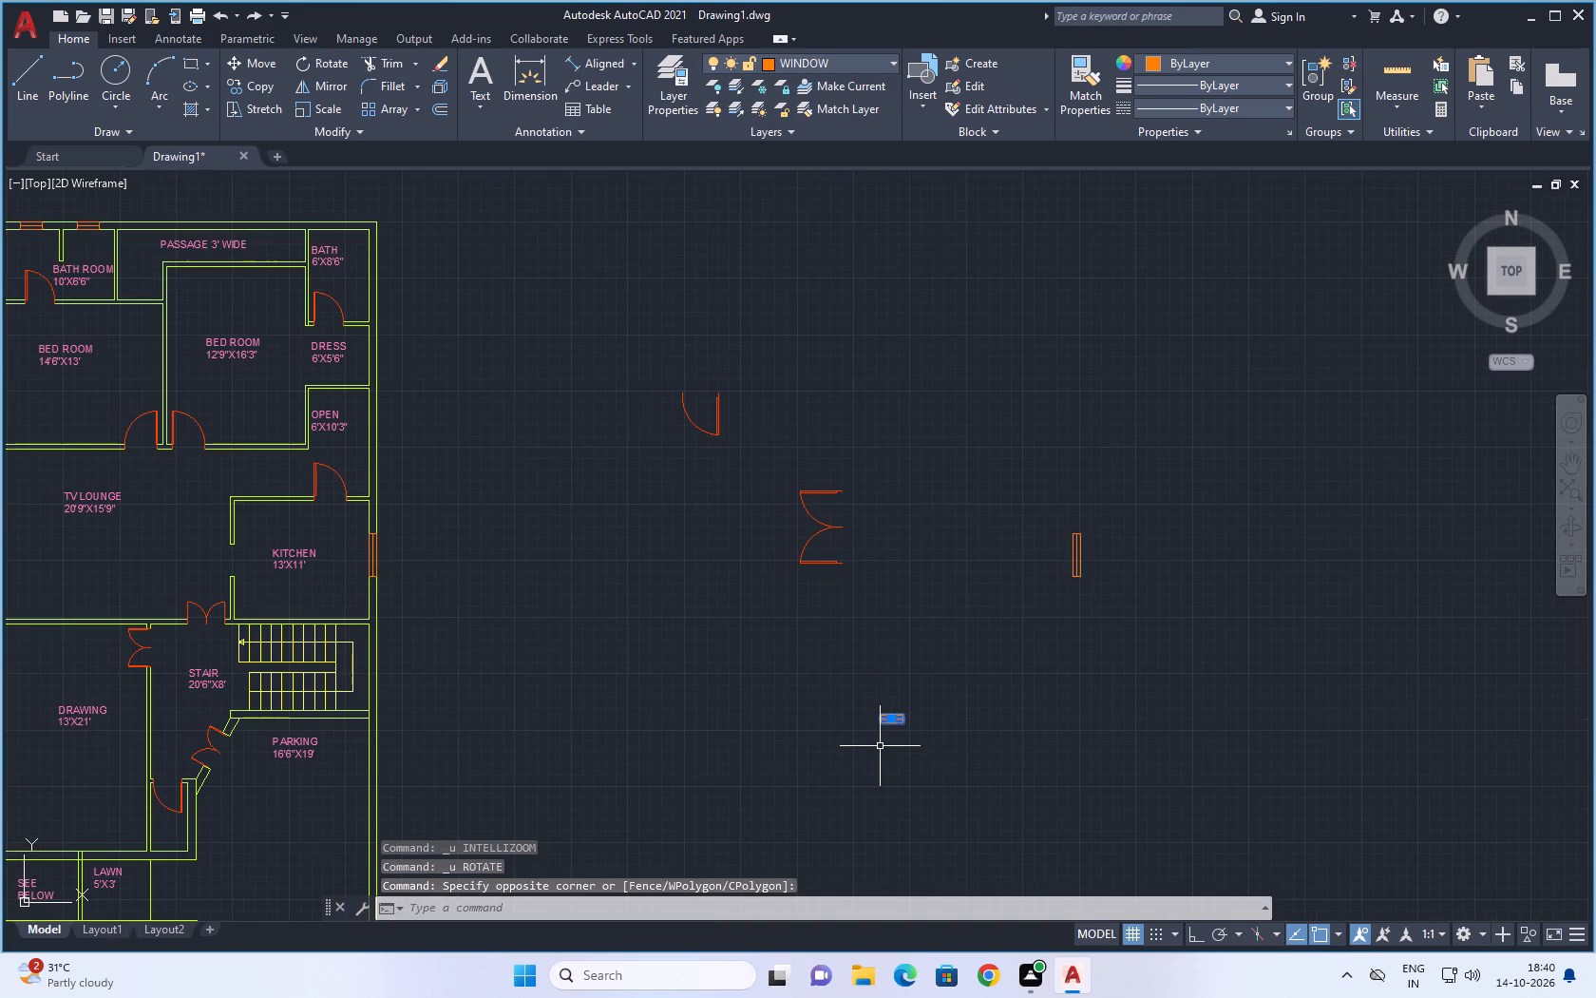
pyautogui.press('F8')
pyautogui.scroll(3, 873, 718)
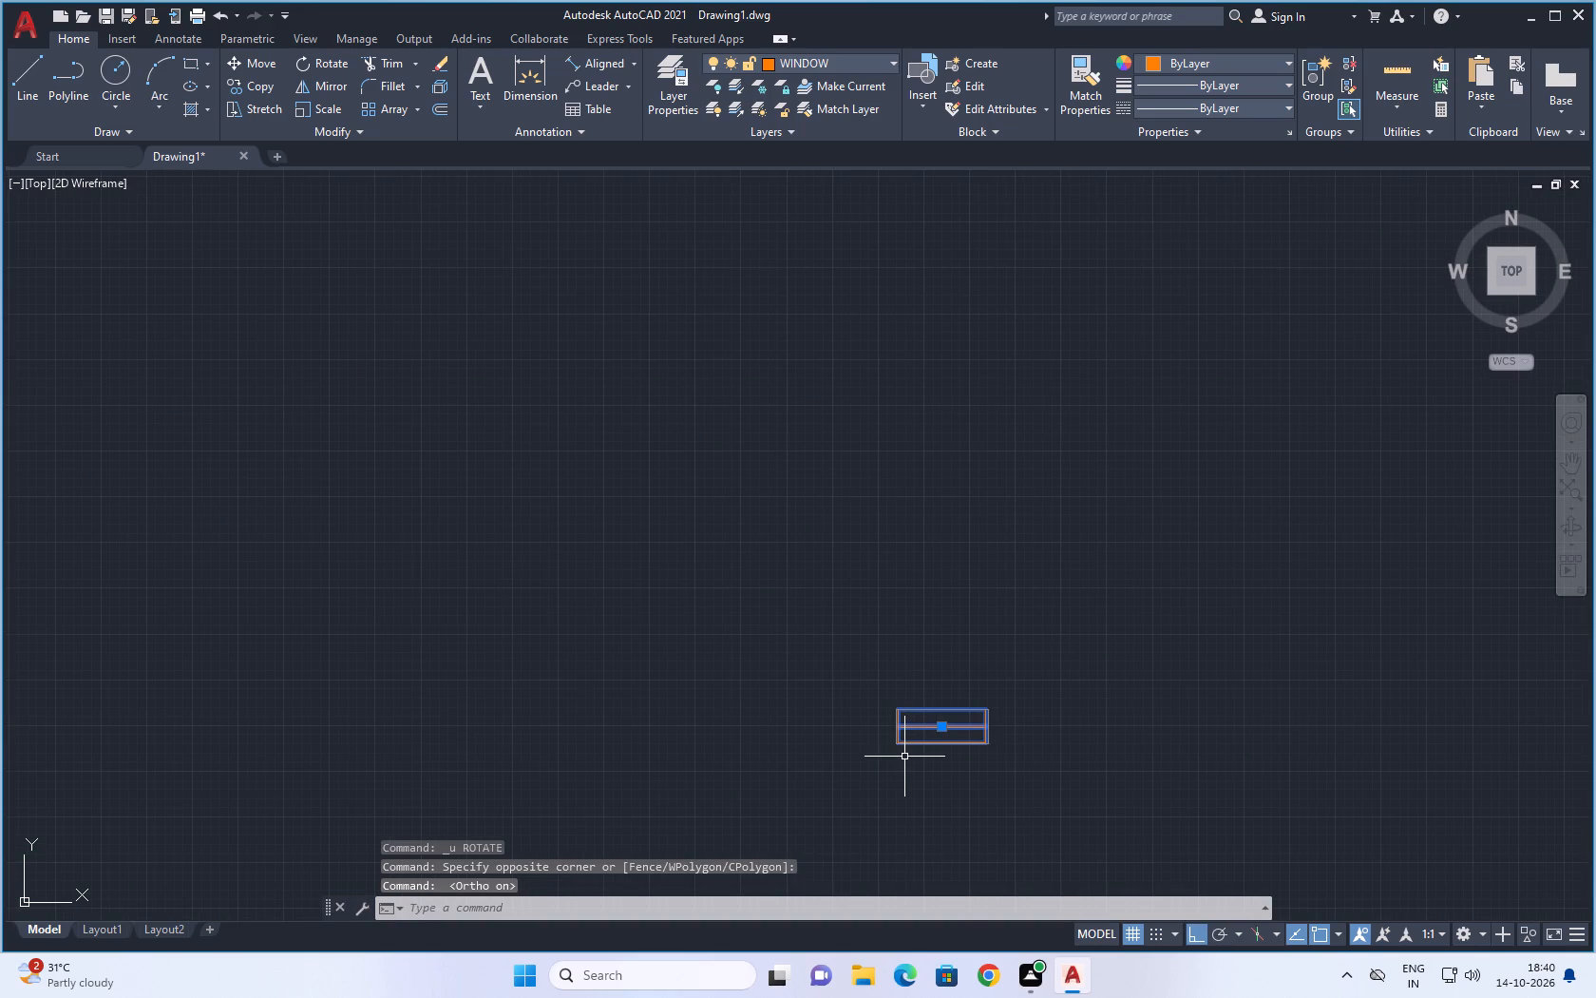
pyautogui.press('r')
pyautogui.press('o')
pyautogui.press('space')
pyautogui.click(899, 746)
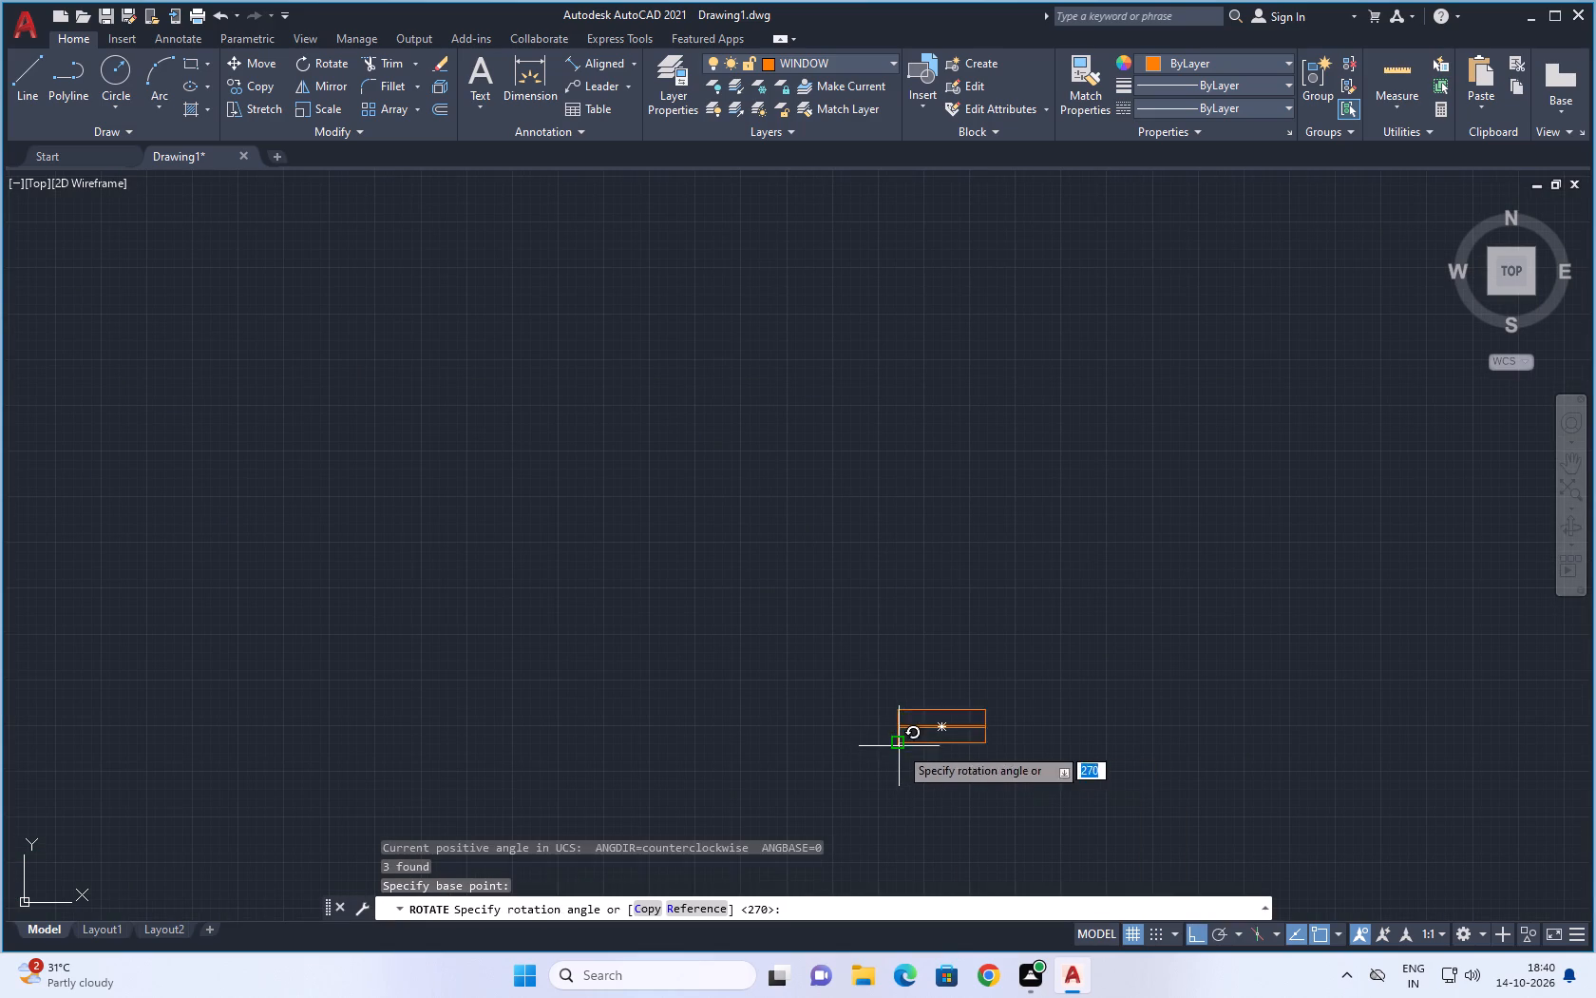
pyautogui.click(887, 787)
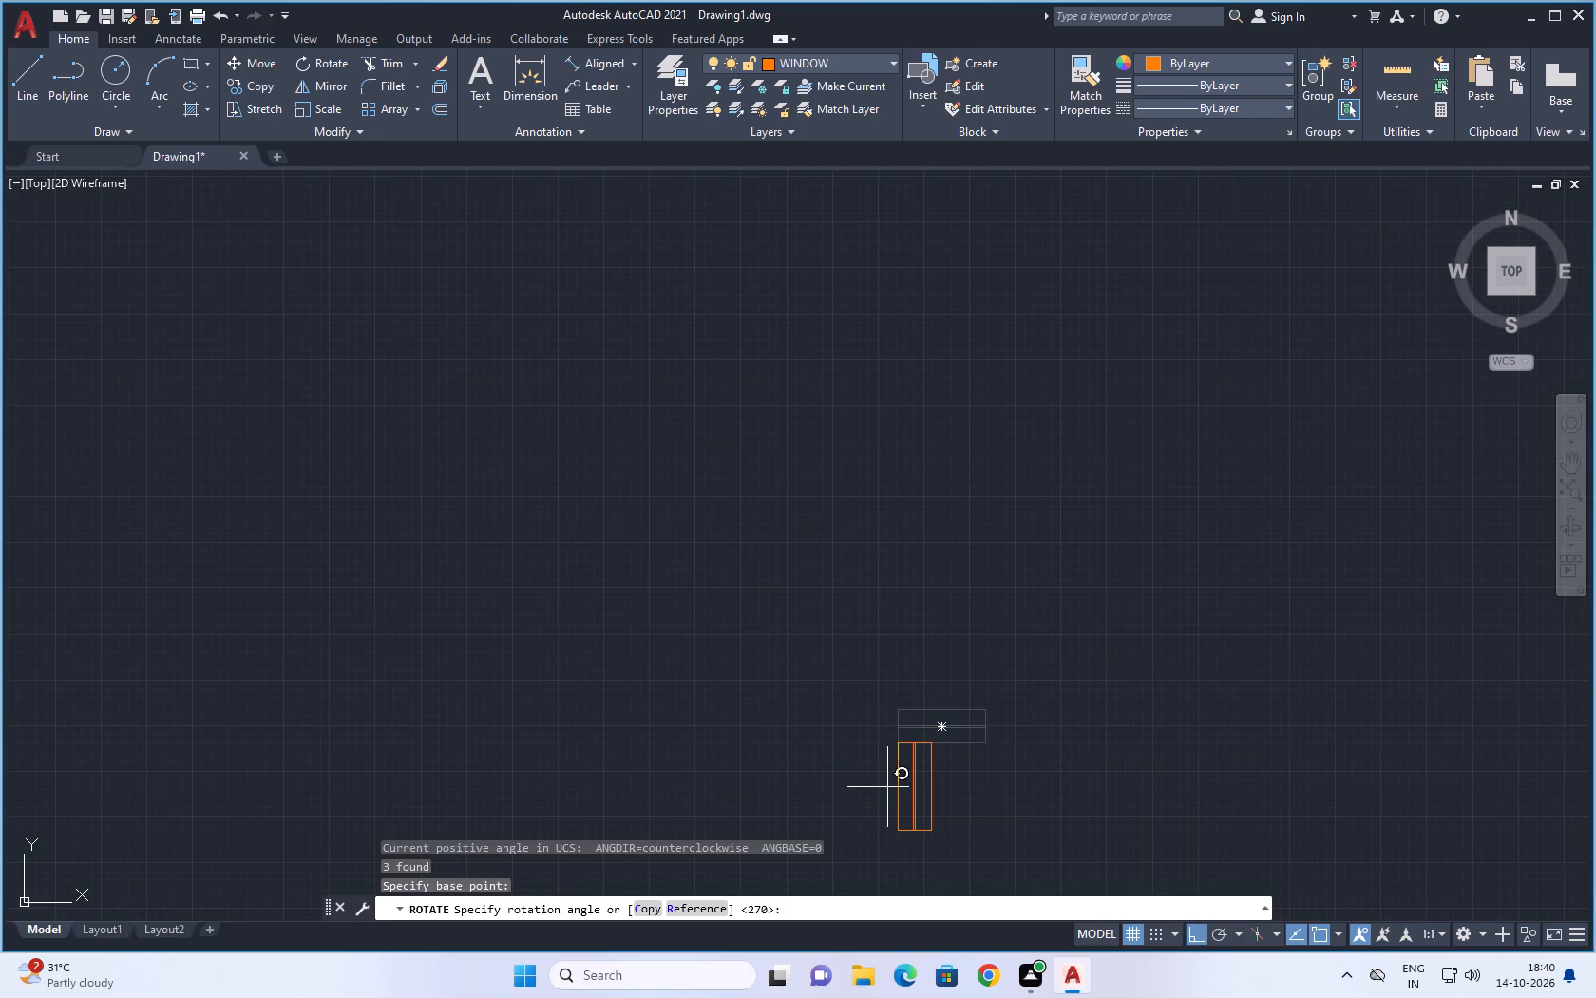
pyautogui.press('F8')
# Copy the vertical window symbol by its upper-left corner into the right outer wall of the 6'X8'6" bath.
pyautogui.click(882, 687)
pyautogui.click(963, 847)
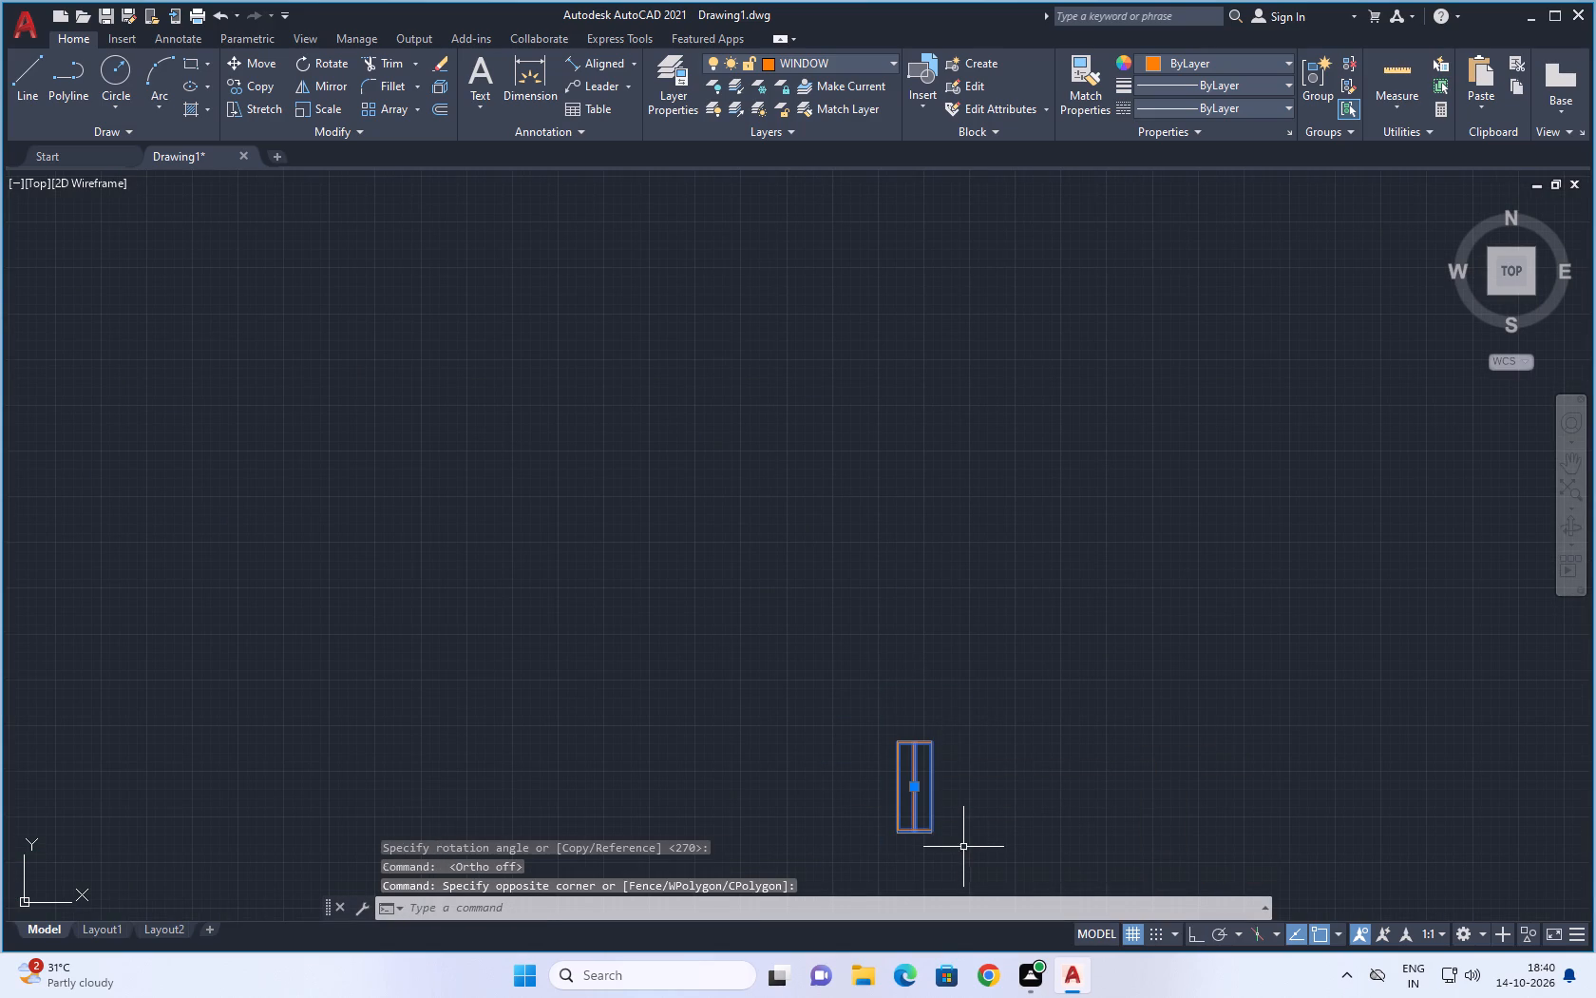
pyautogui.write('CO')
pyautogui.press('space')
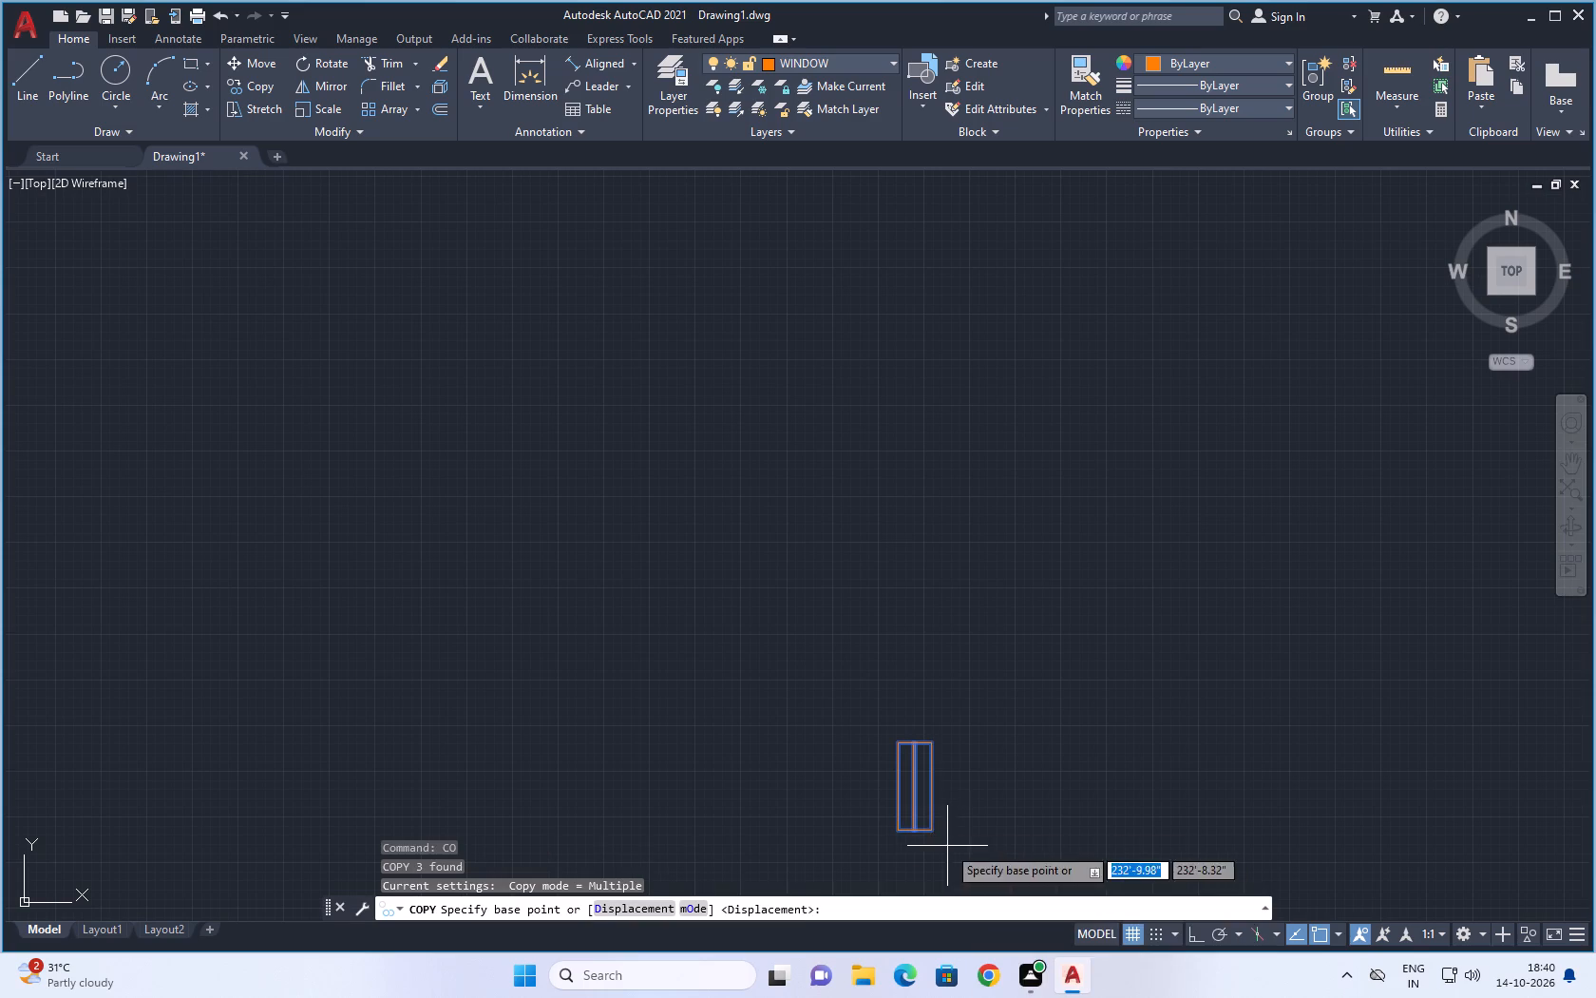
pyautogui.click(899, 747)
pyautogui.scroll(-4, 133, 506)
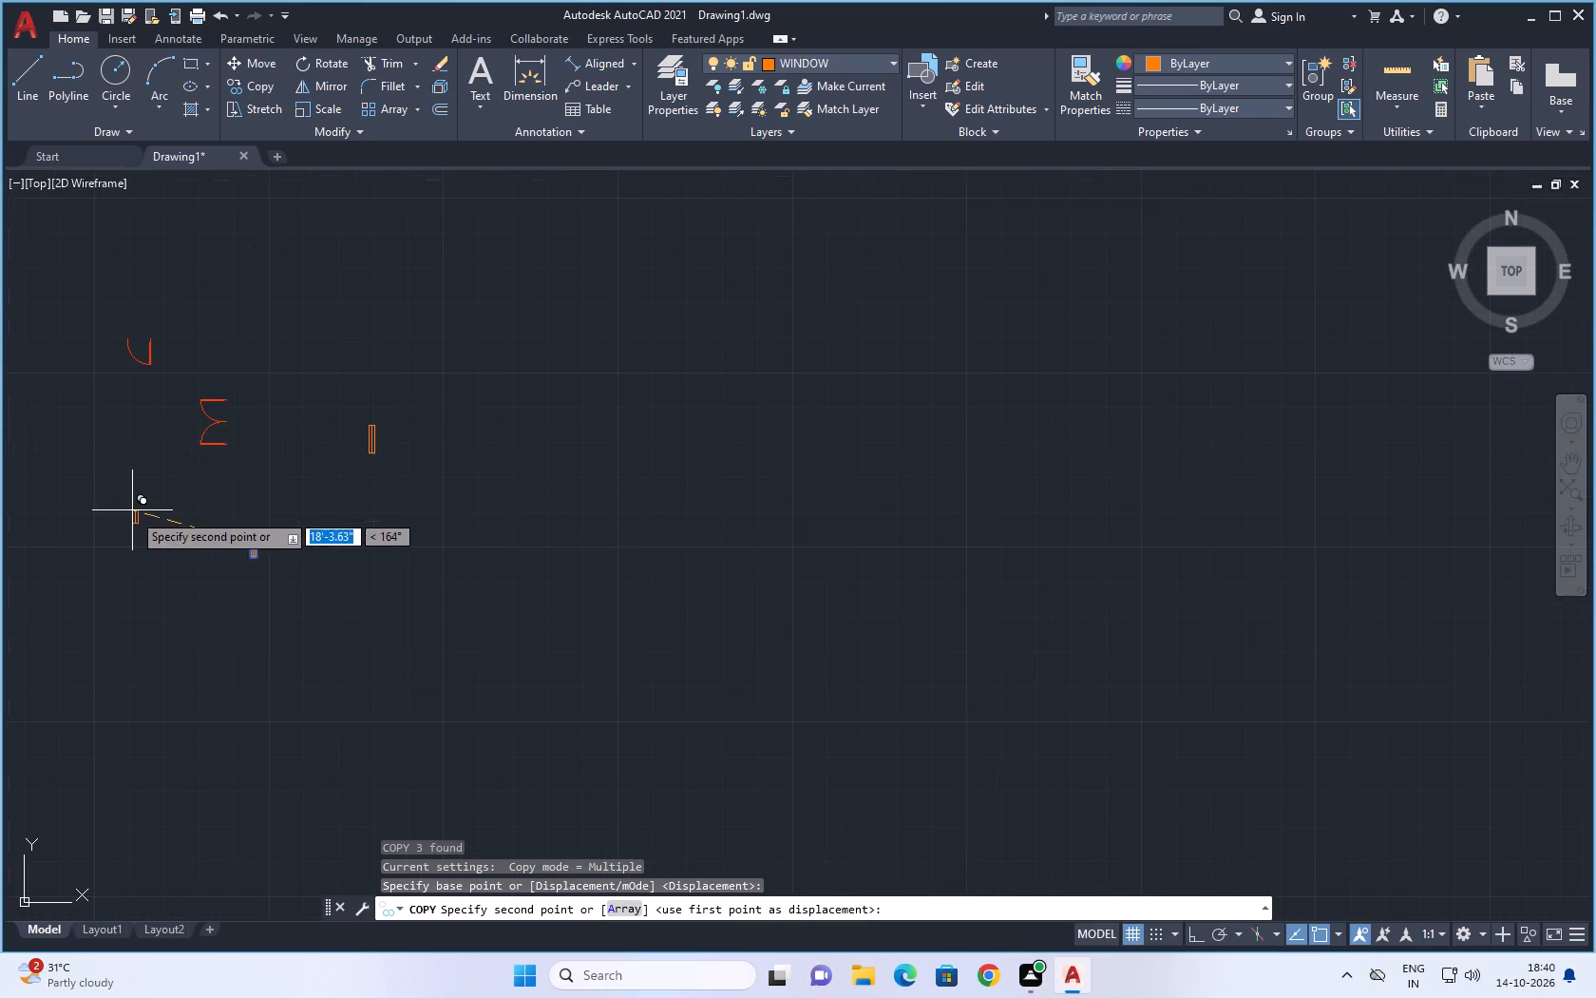
pyautogui.moveTo(133, 530); pyautogui.dragTo(609, 793, button='middle')
pyautogui.scroll(2, 440, 631)
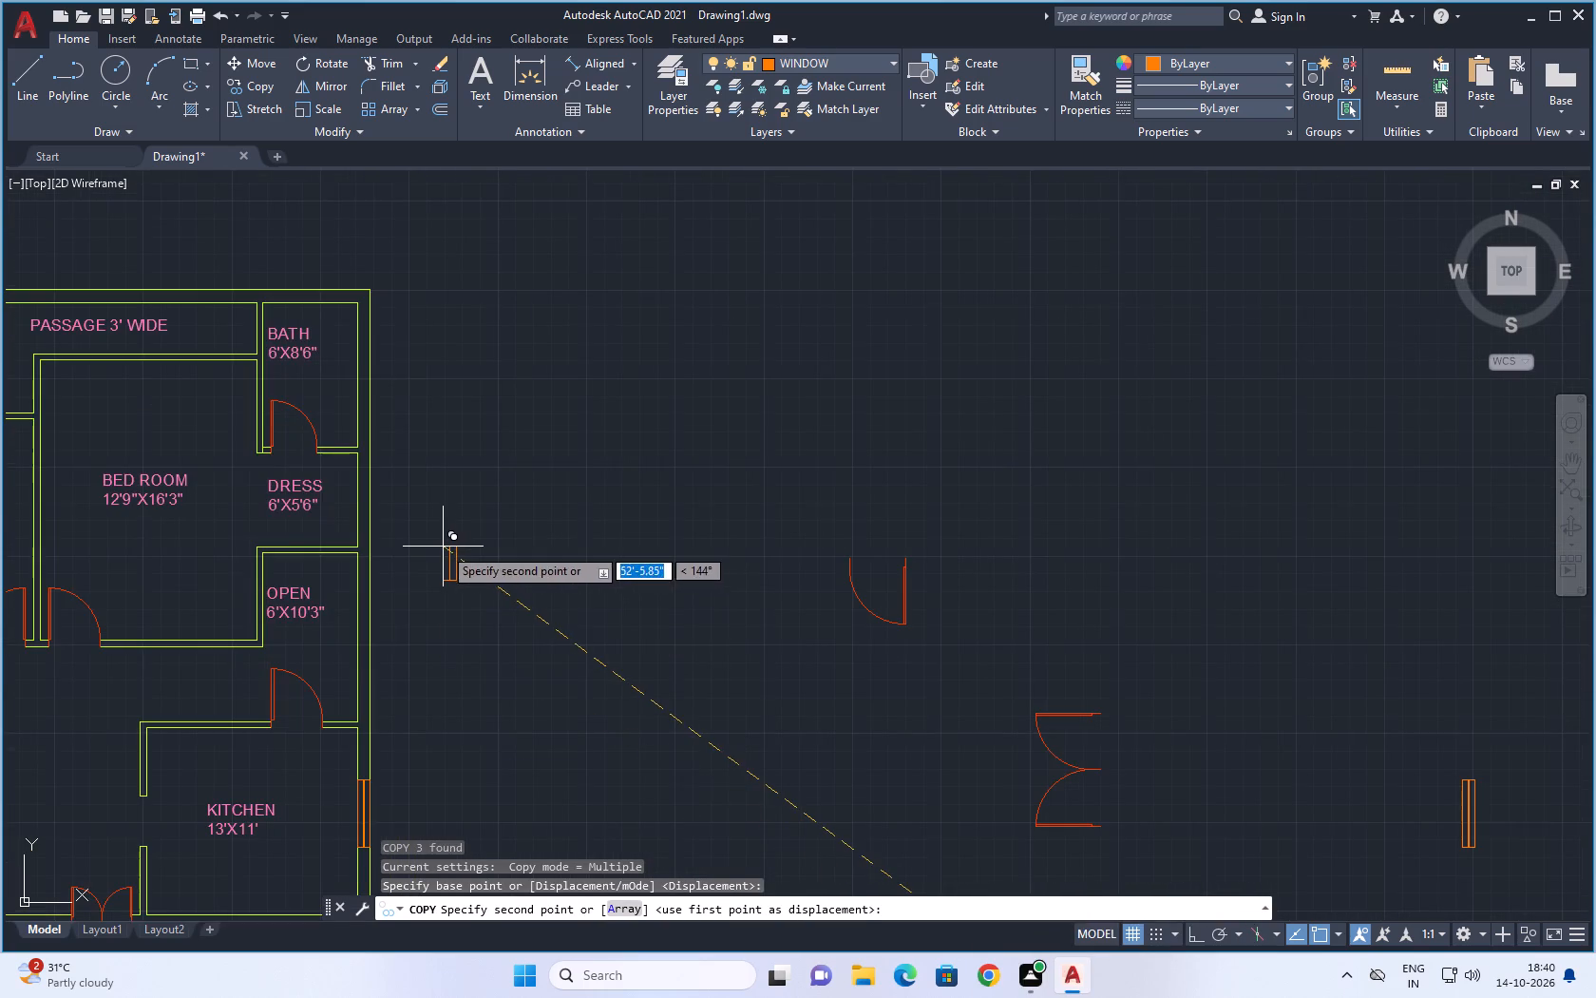
pyautogui.moveTo(440, 548); pyautogui.dragTo(572, 776, button='middle')
pyautogui.scroll(3, 490, 610)
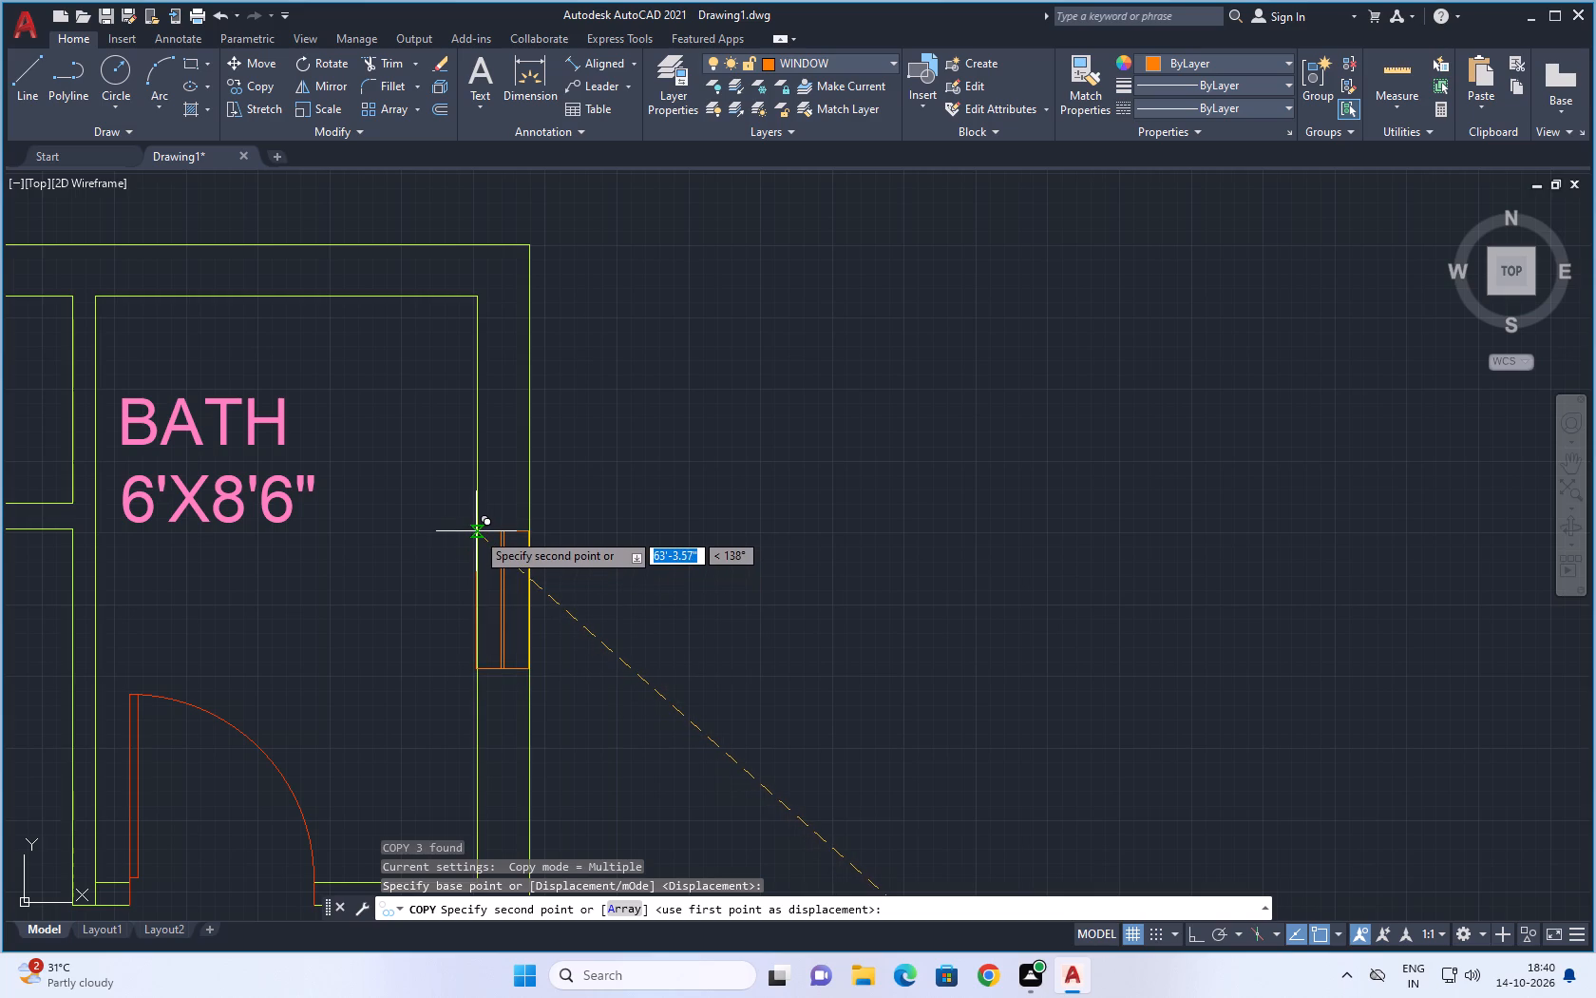
pyautogui.click(477, 531)
pyautogui.scroll(-5, 641, 583)
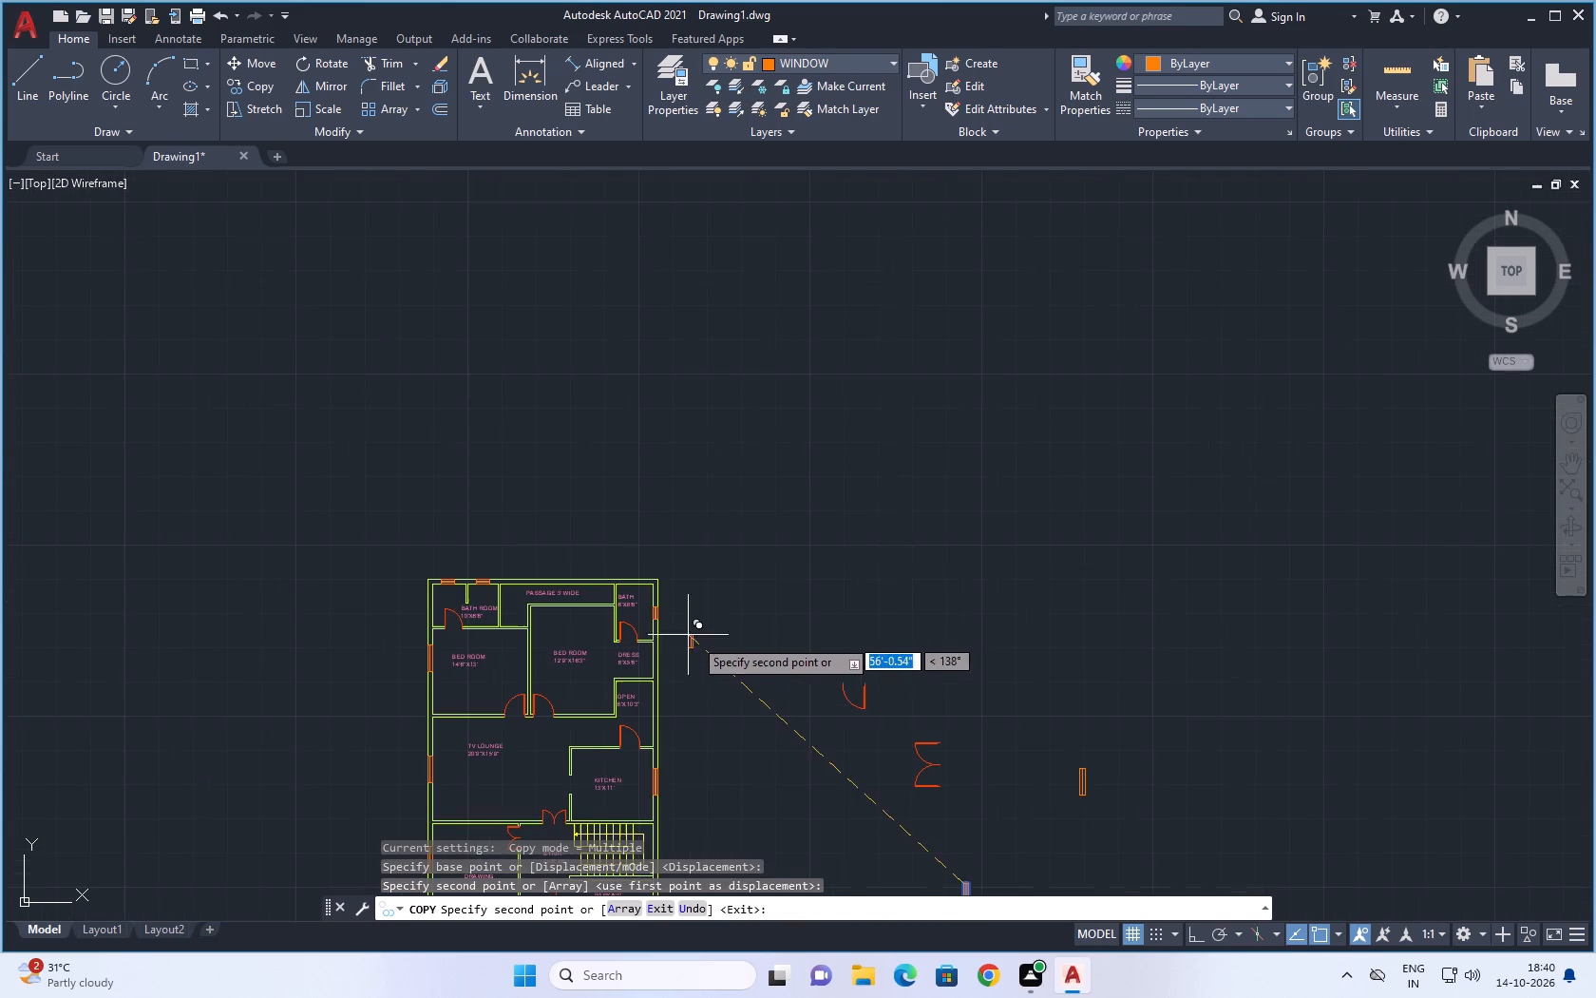
pyautogui.moveTo(727, 679); pyautogui.dragTo(706, 394, button='middle')
pyautogui.scroll(2, 689, 481)
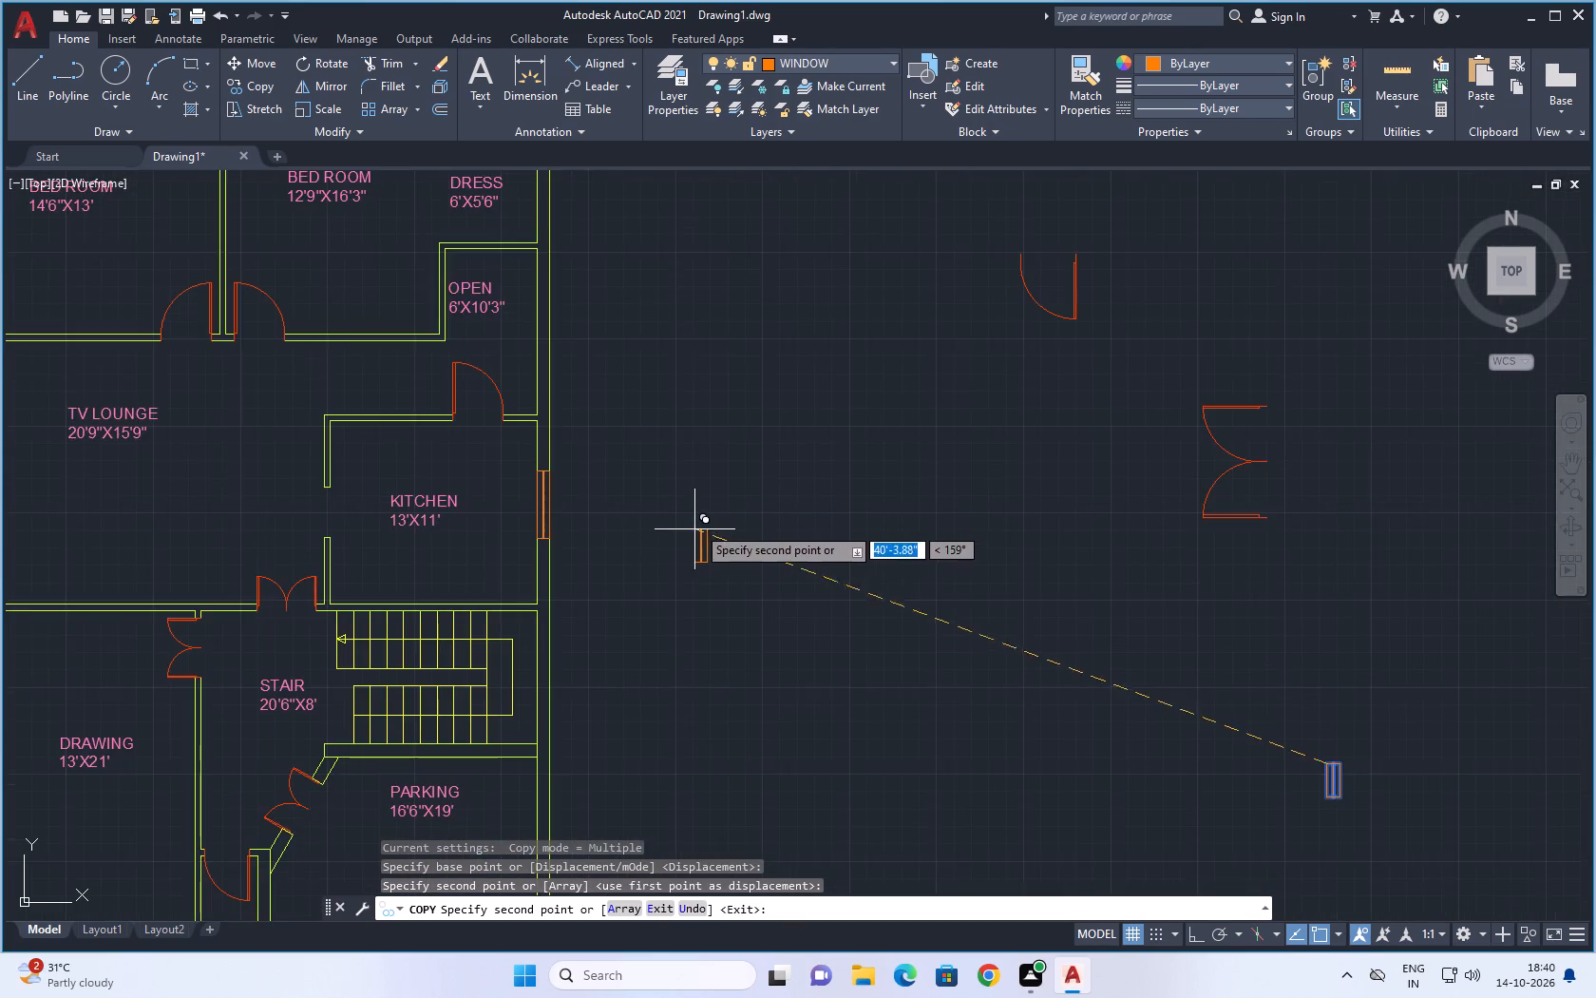
pyautogui.moveTo(699, 537); pyautogui.dragTo(798, 775, button='middle')
pyautogui.scroll(-2, 816, 713)
pyautogui.moveTo(775, 619); pyautogui.dragTo(764, 573, button='middle')
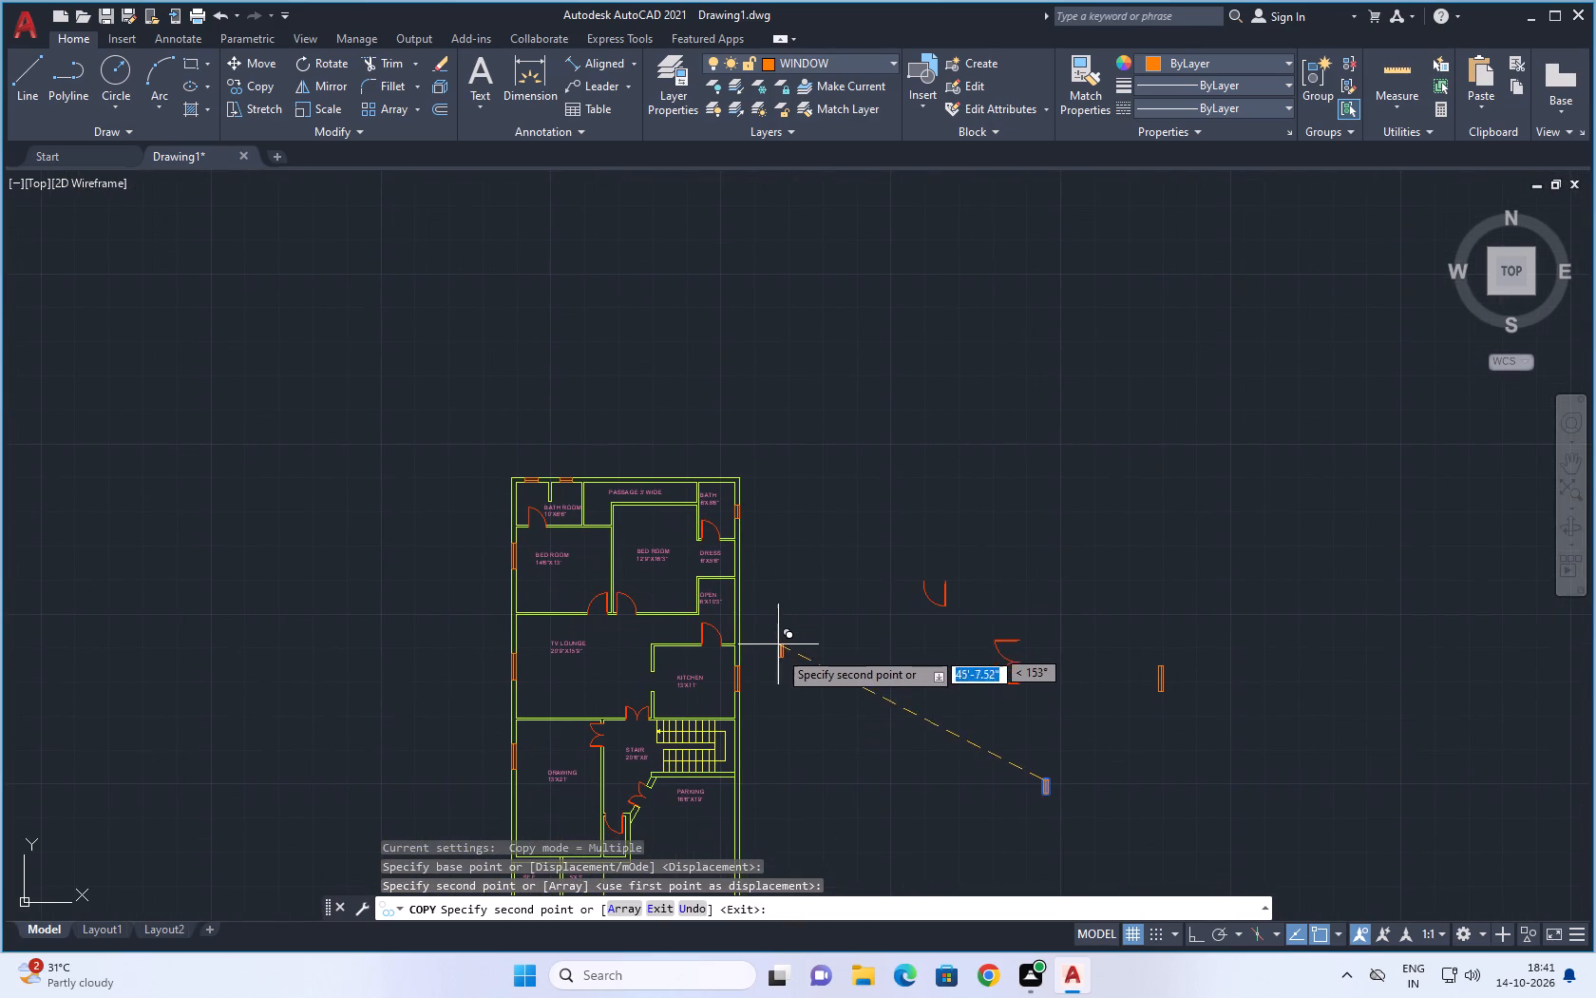
pyautogui.moveTo(766, 657); pyautogui.dragTo(684, 492, button='middle')
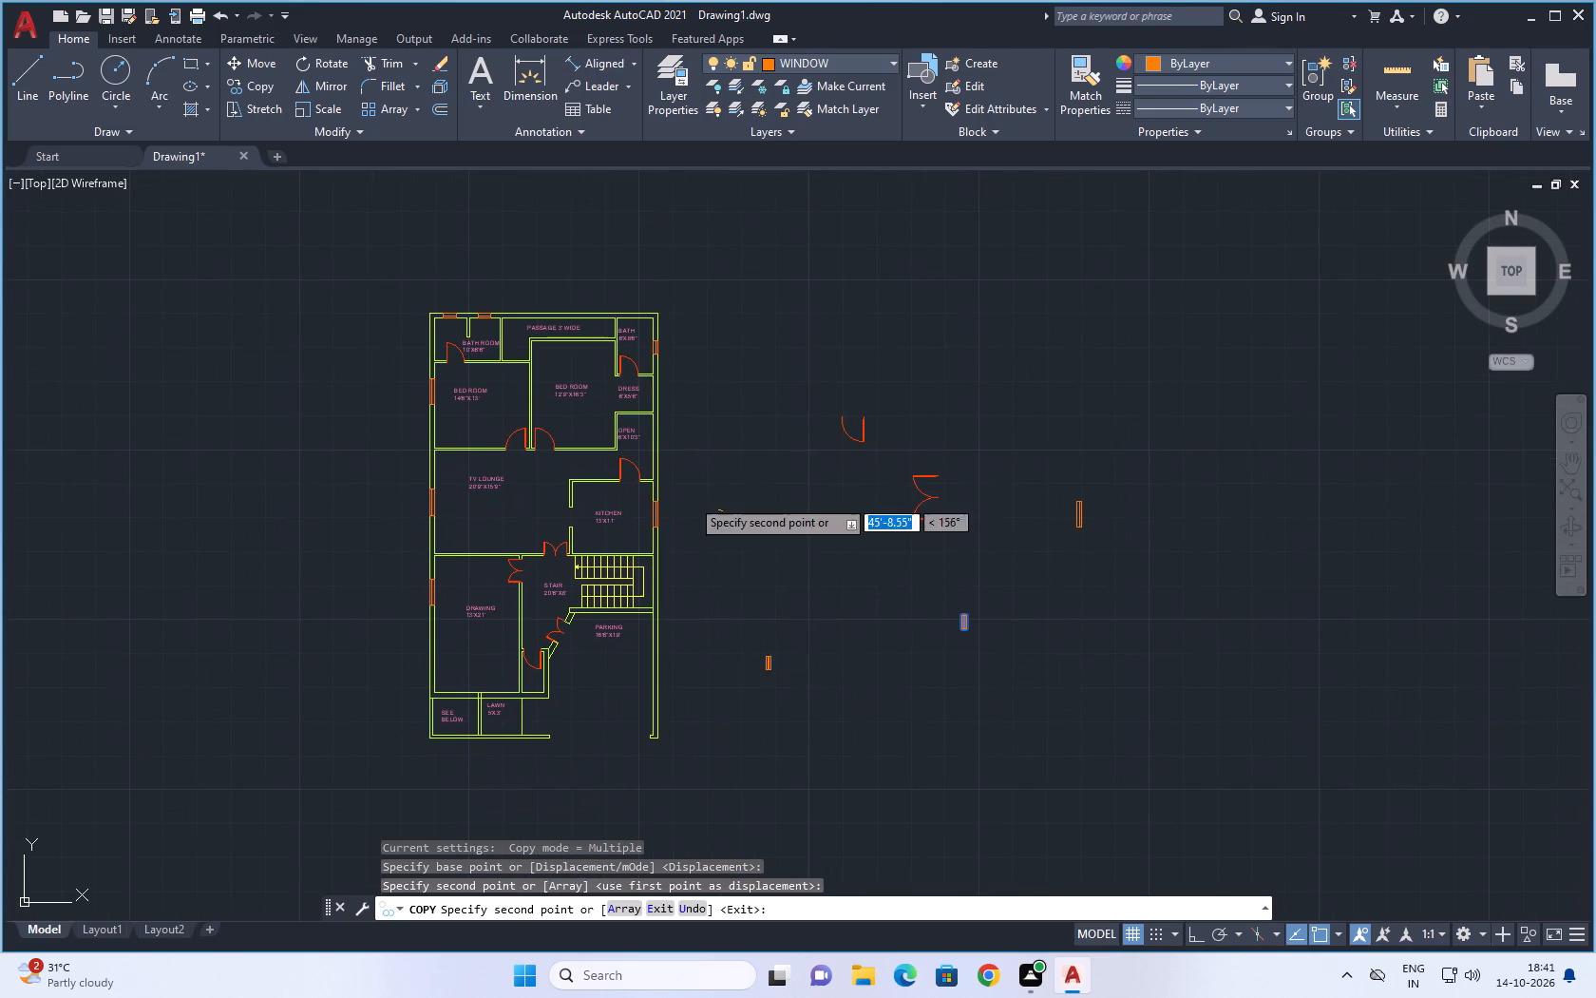
pyautogui.press('Escape')
pyautogui.press('Escape')
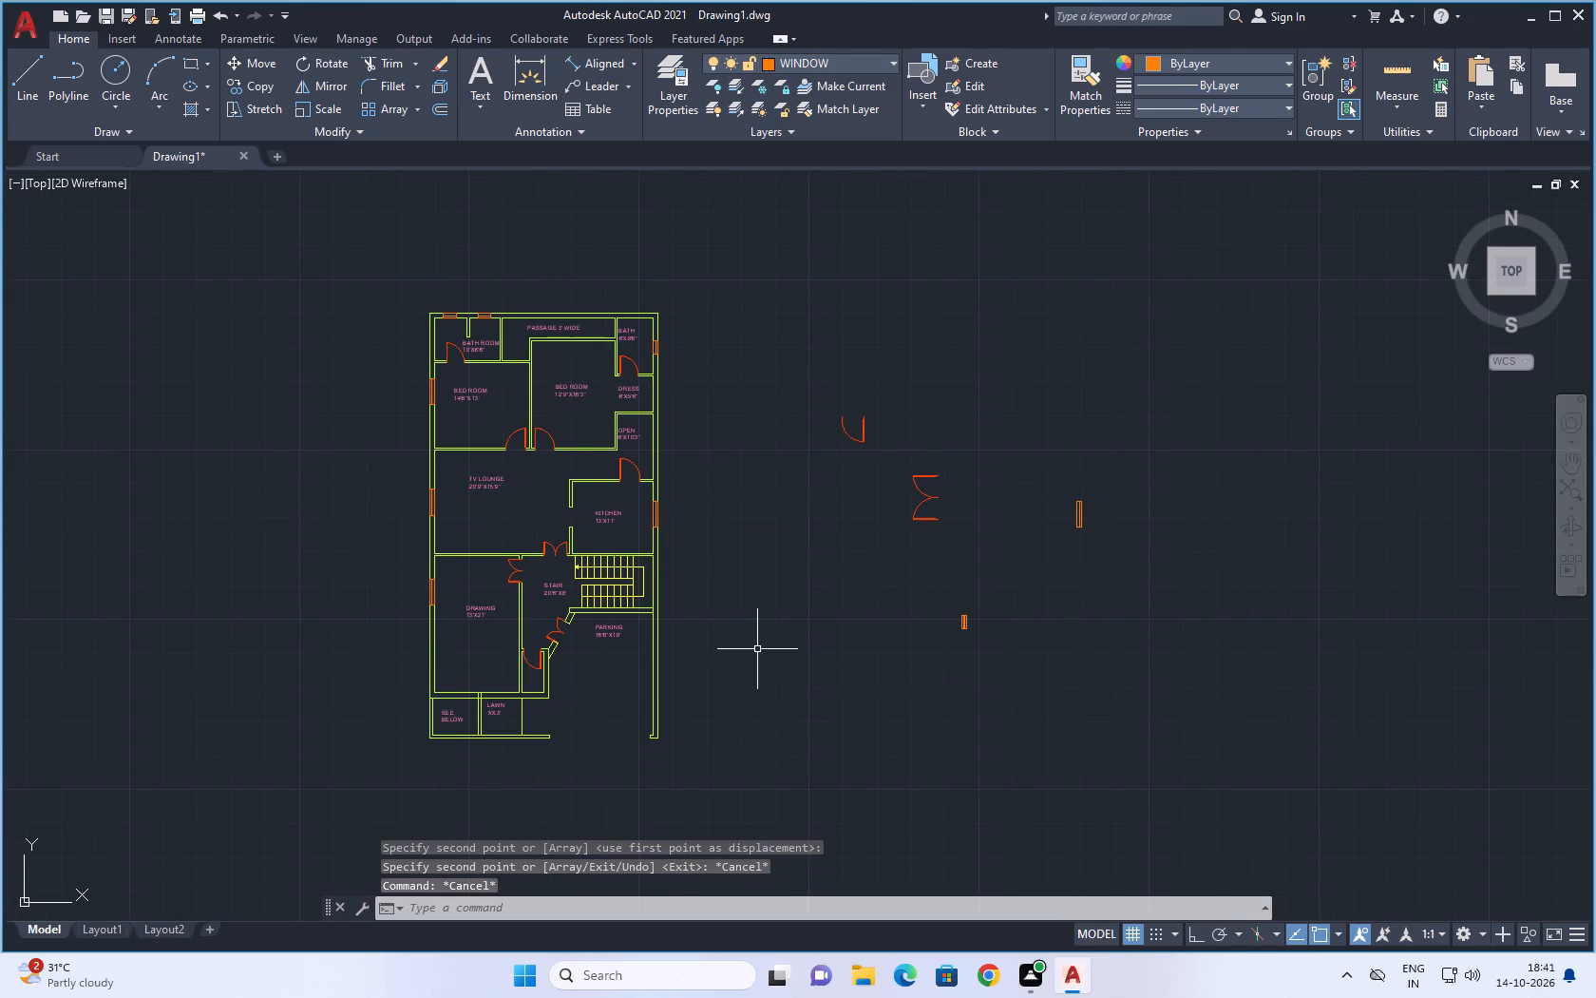
# Look over the whole floor plan, examining the doors and windows placed in its walls.
pyautogui.scroll(-1, 757, 646)
pyautogui.moveTo(764, 645); pyautogui.dragTo(721, 639, button='middle')
pyautogui.scroll(1, 716, 655)
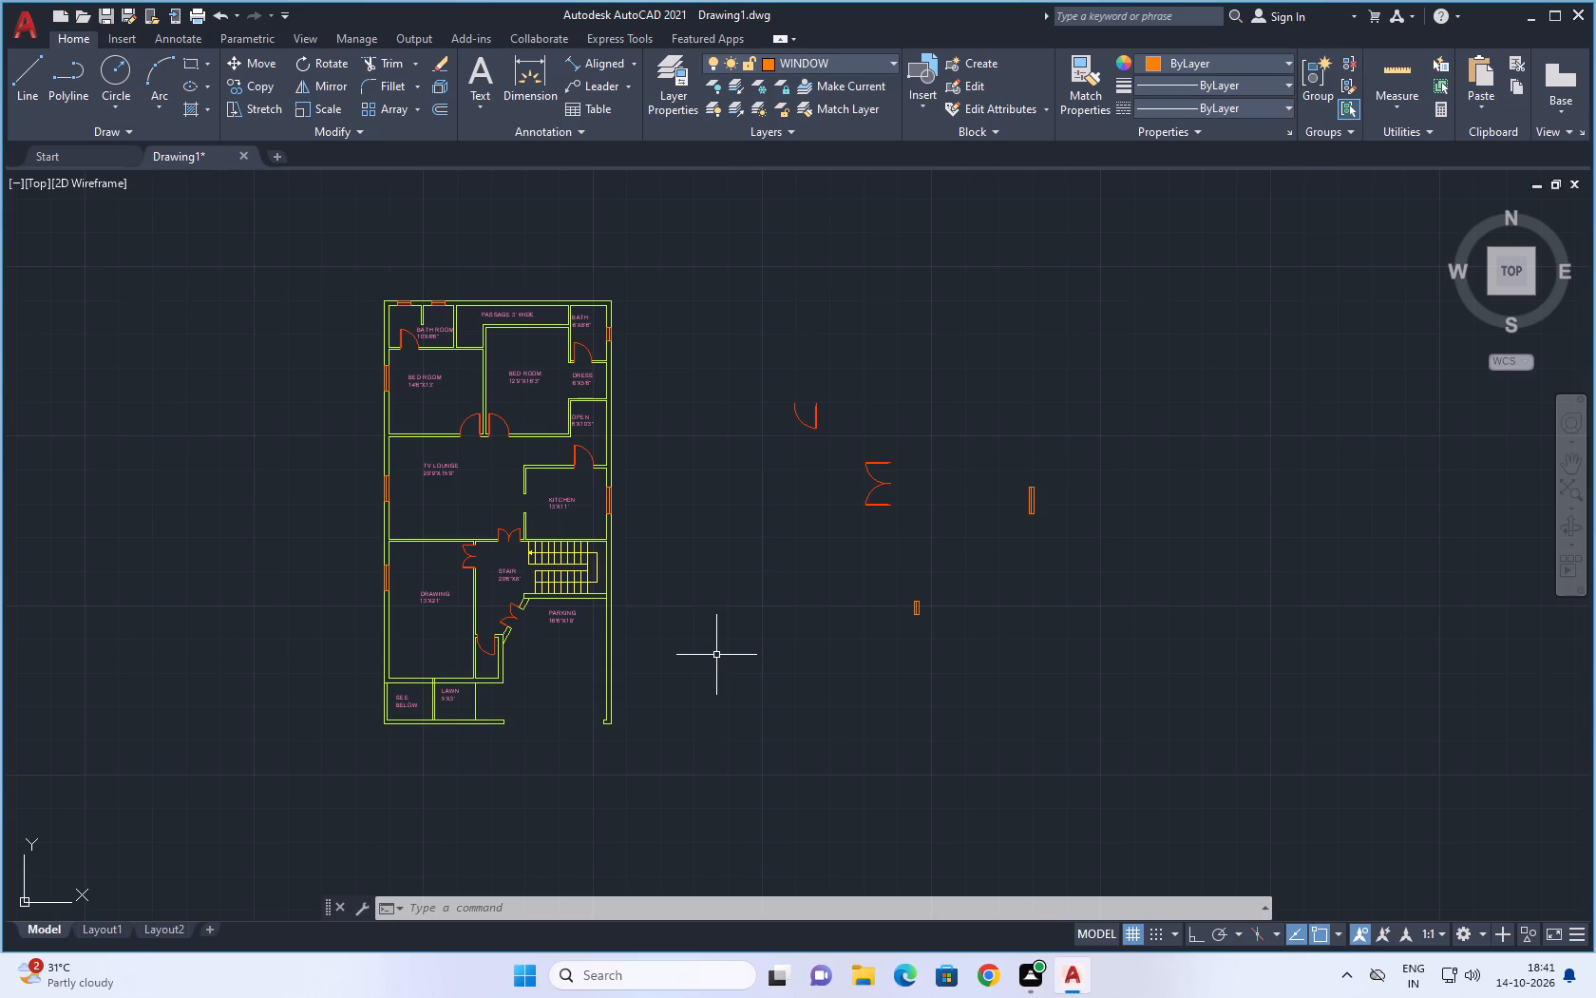
pyautogui.scroll(-1, 997, 729)
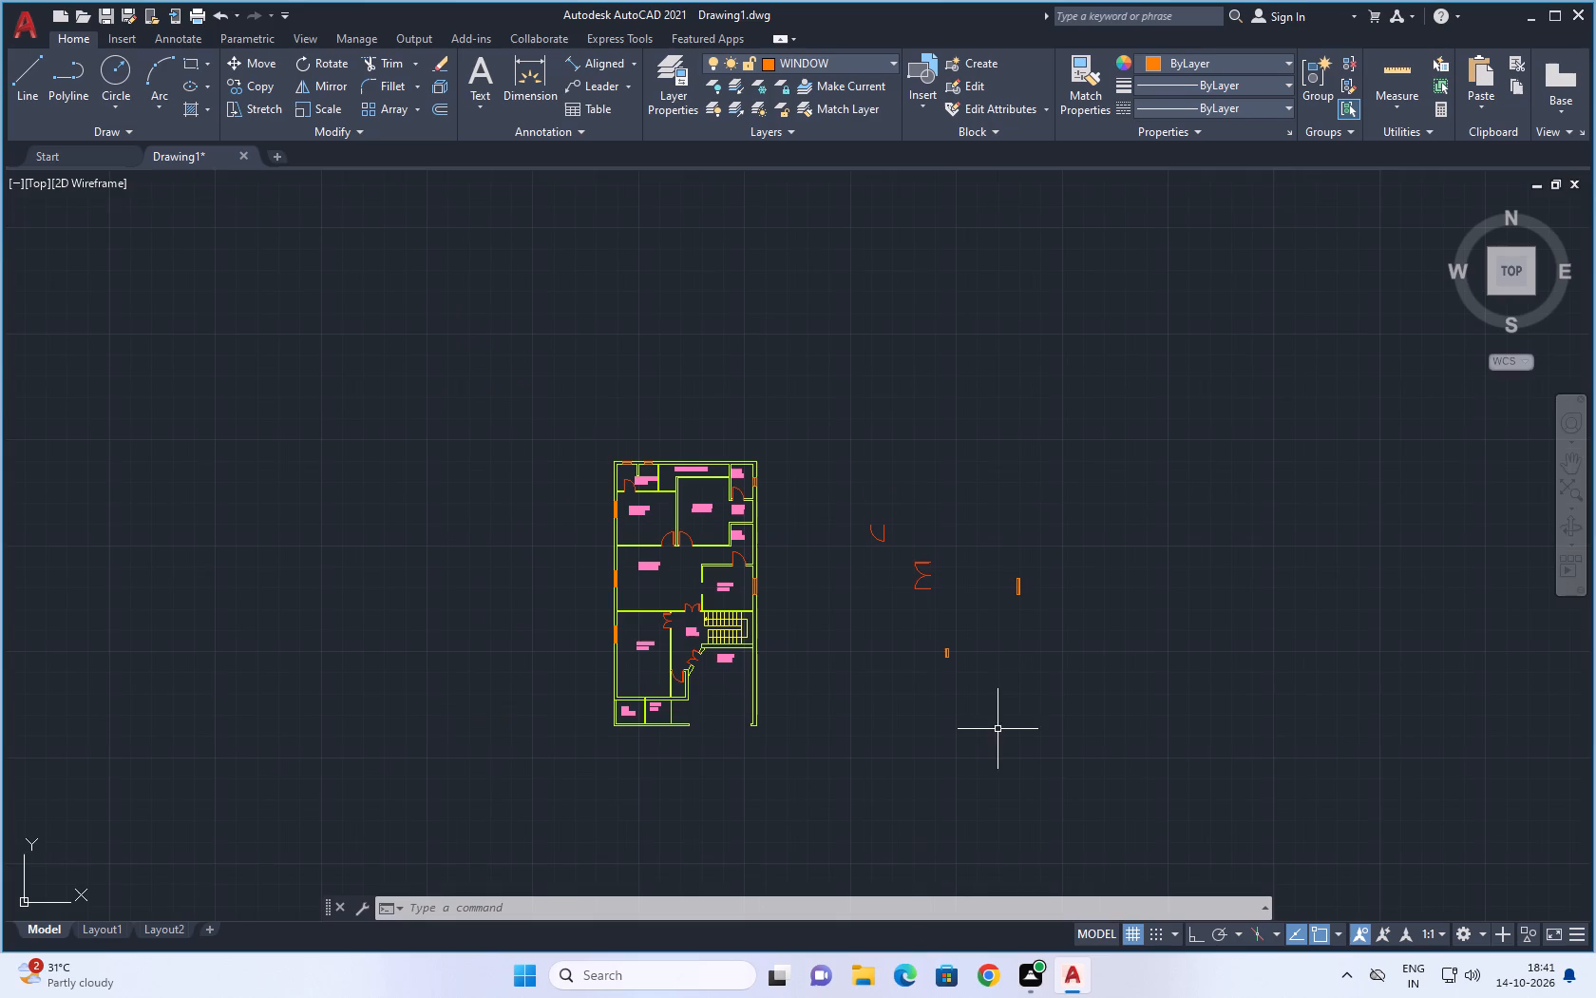
pyautogui.moveTo(1001, 709); pyautogui.dragTo(956, 742, button='middle')
pyautogui.scroll(2, 748, 675)
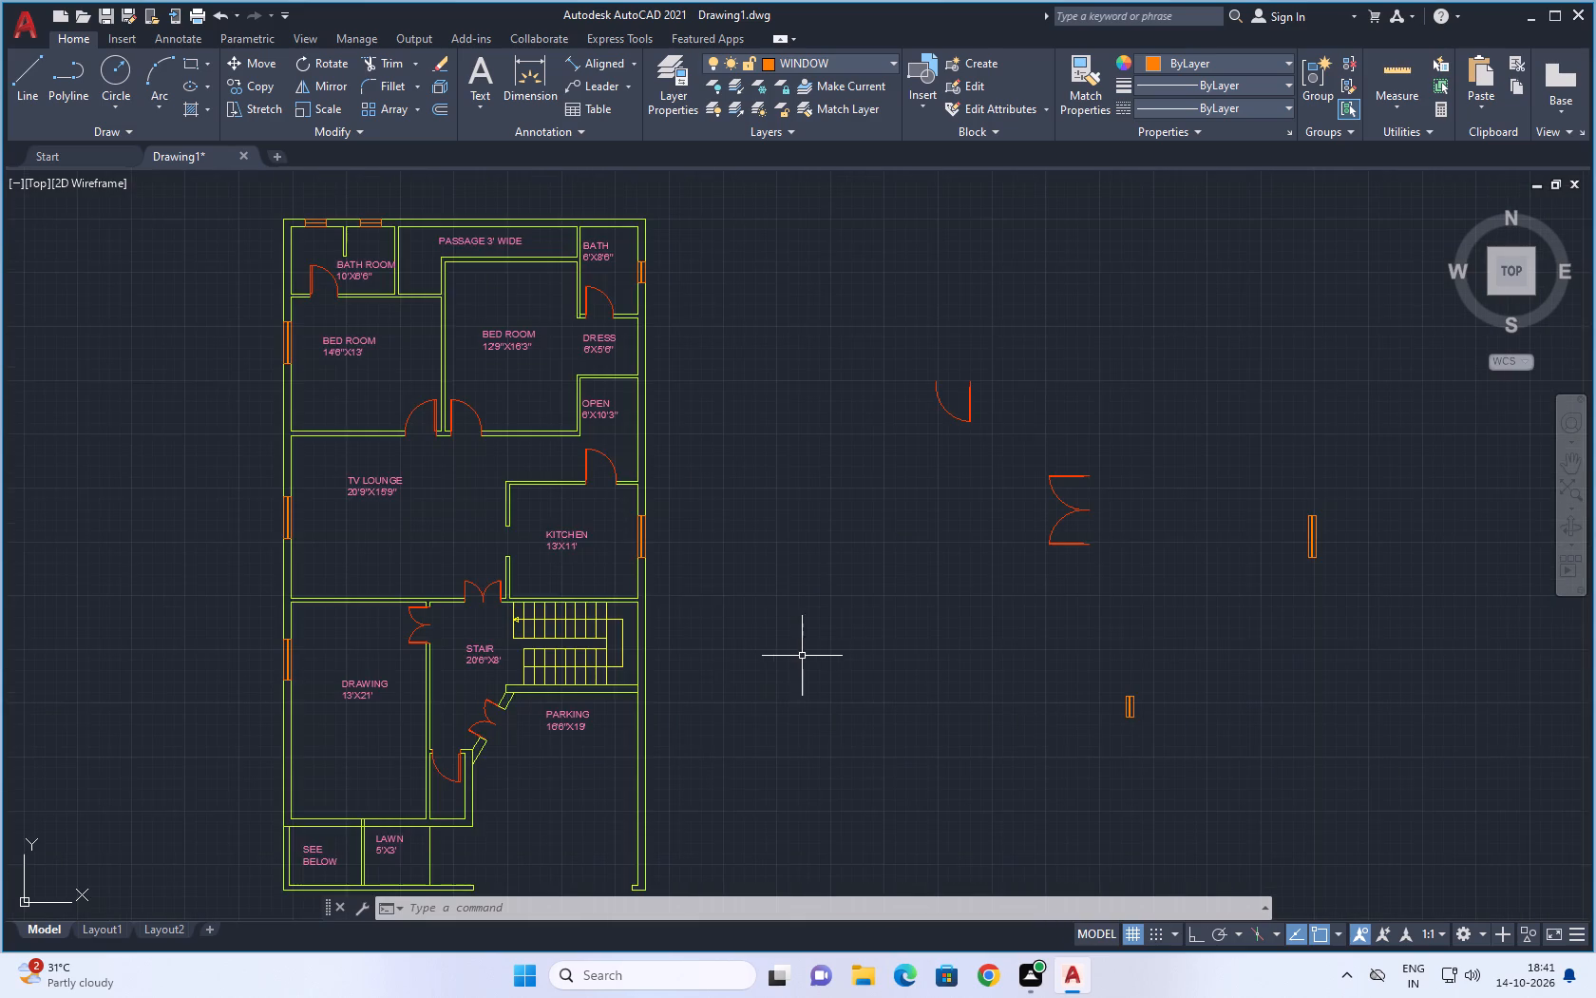
pyautogui.scroll(-1, 807, 657)
pyautogui.moveTo(913, 726); pyautogui.dragTo(897, 681, button='middle')
pyautogui.scroll(-1, 897, 681)
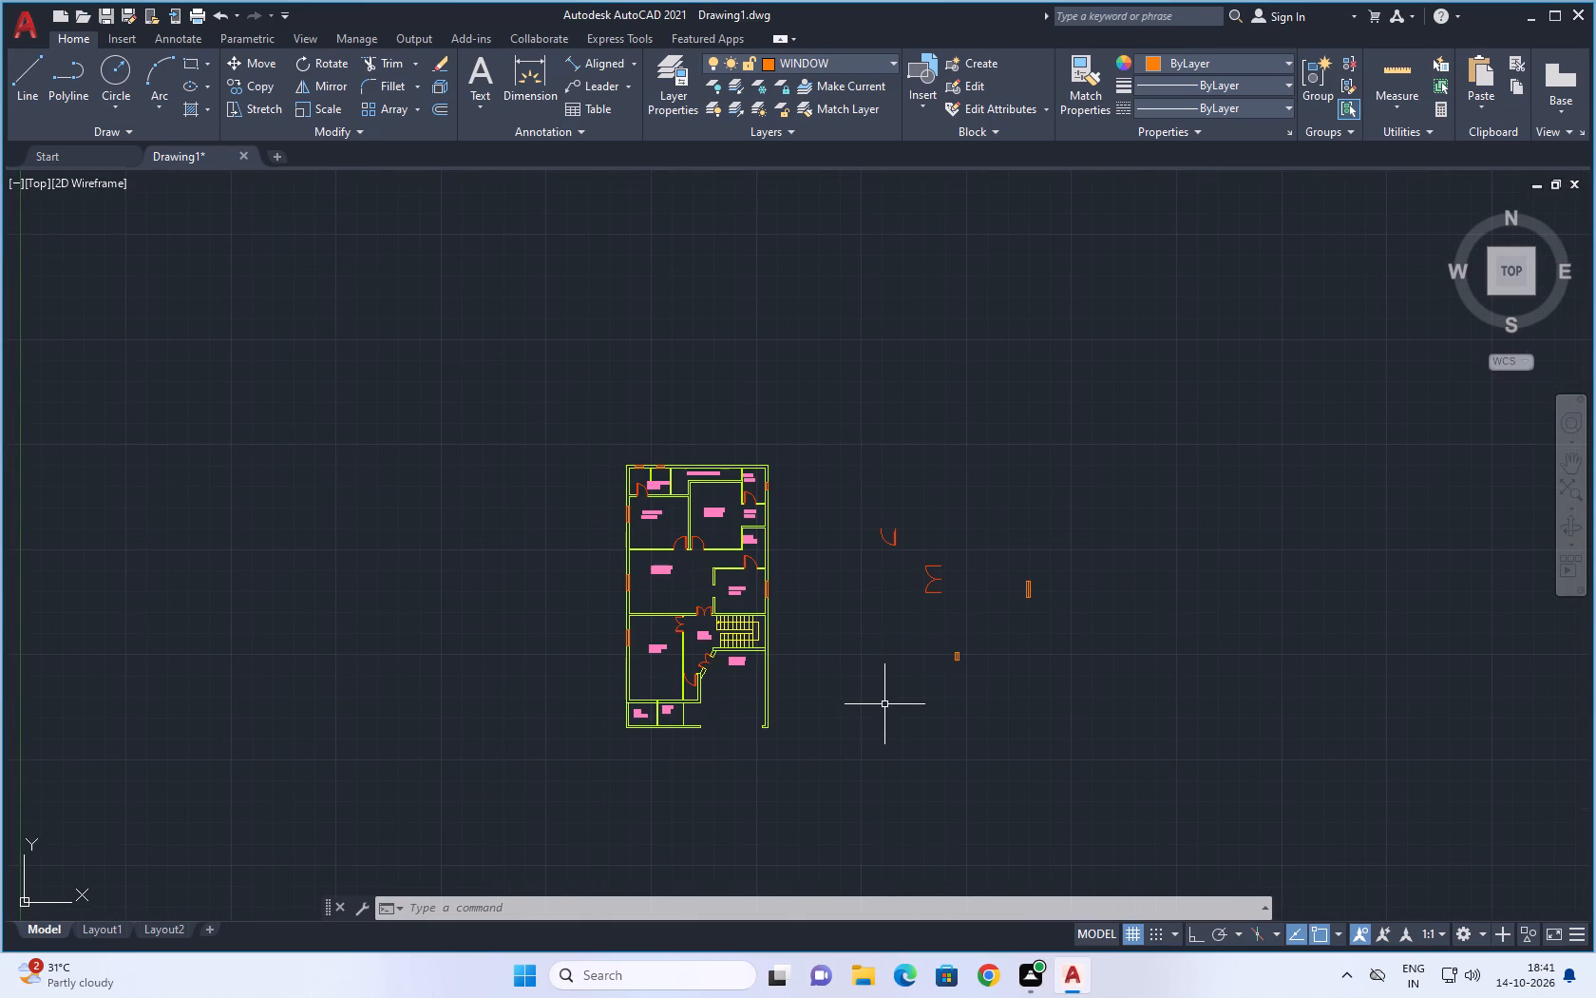
pyautogui.press('Escape')
pyautogui.press('Escape')
pyautogui.scroll(2, 803, 662)
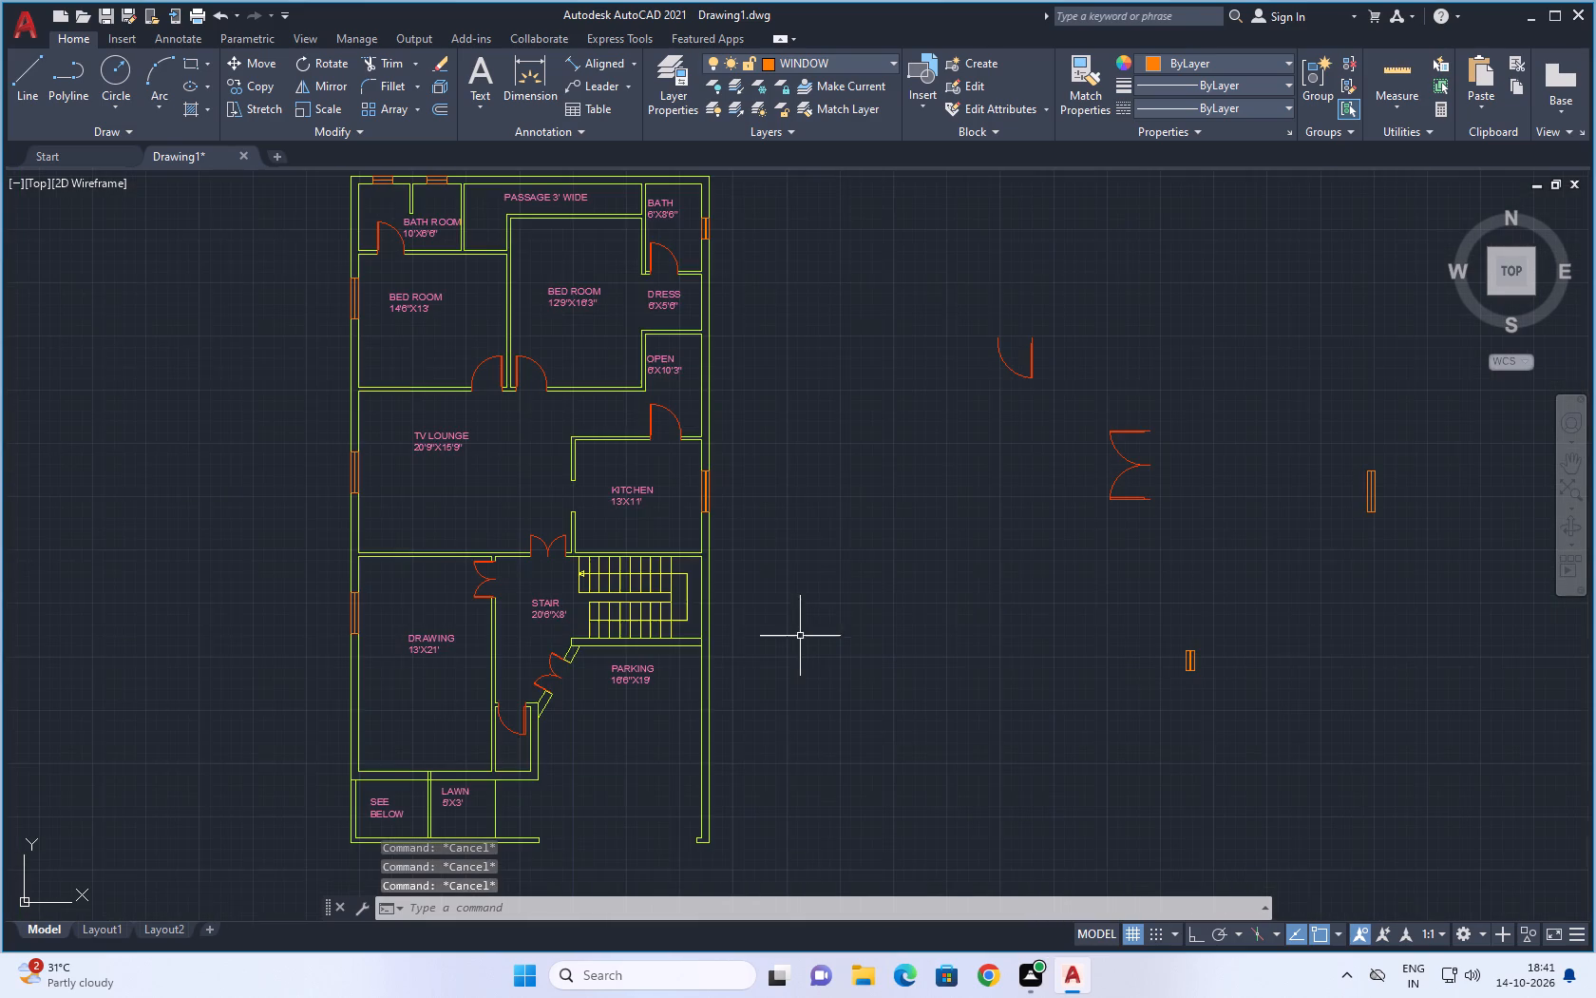
pyautogui.moveTo(834, 549); pyautogui.dragTo(830, 536, button='middle')
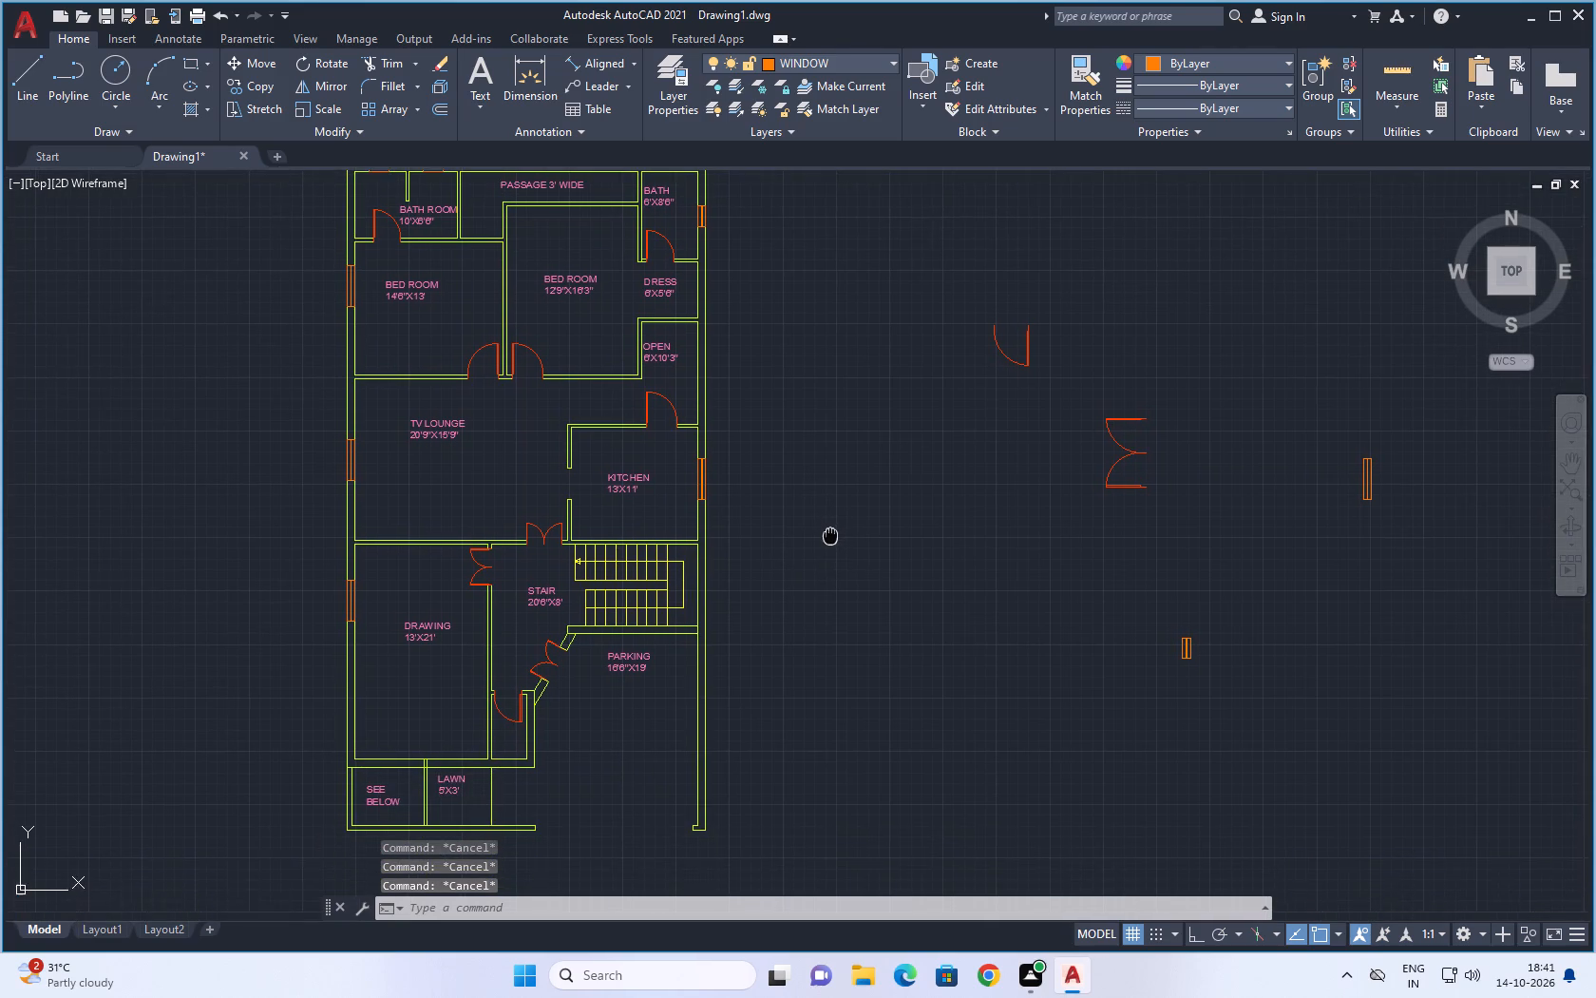
pyautogui.moveTo(830, 536); pyautogui.dragTo(830, 535, button='middle')
pyautogui.moveTo(854, 603); pyautogui.dragTo(851, 557, button='middle')
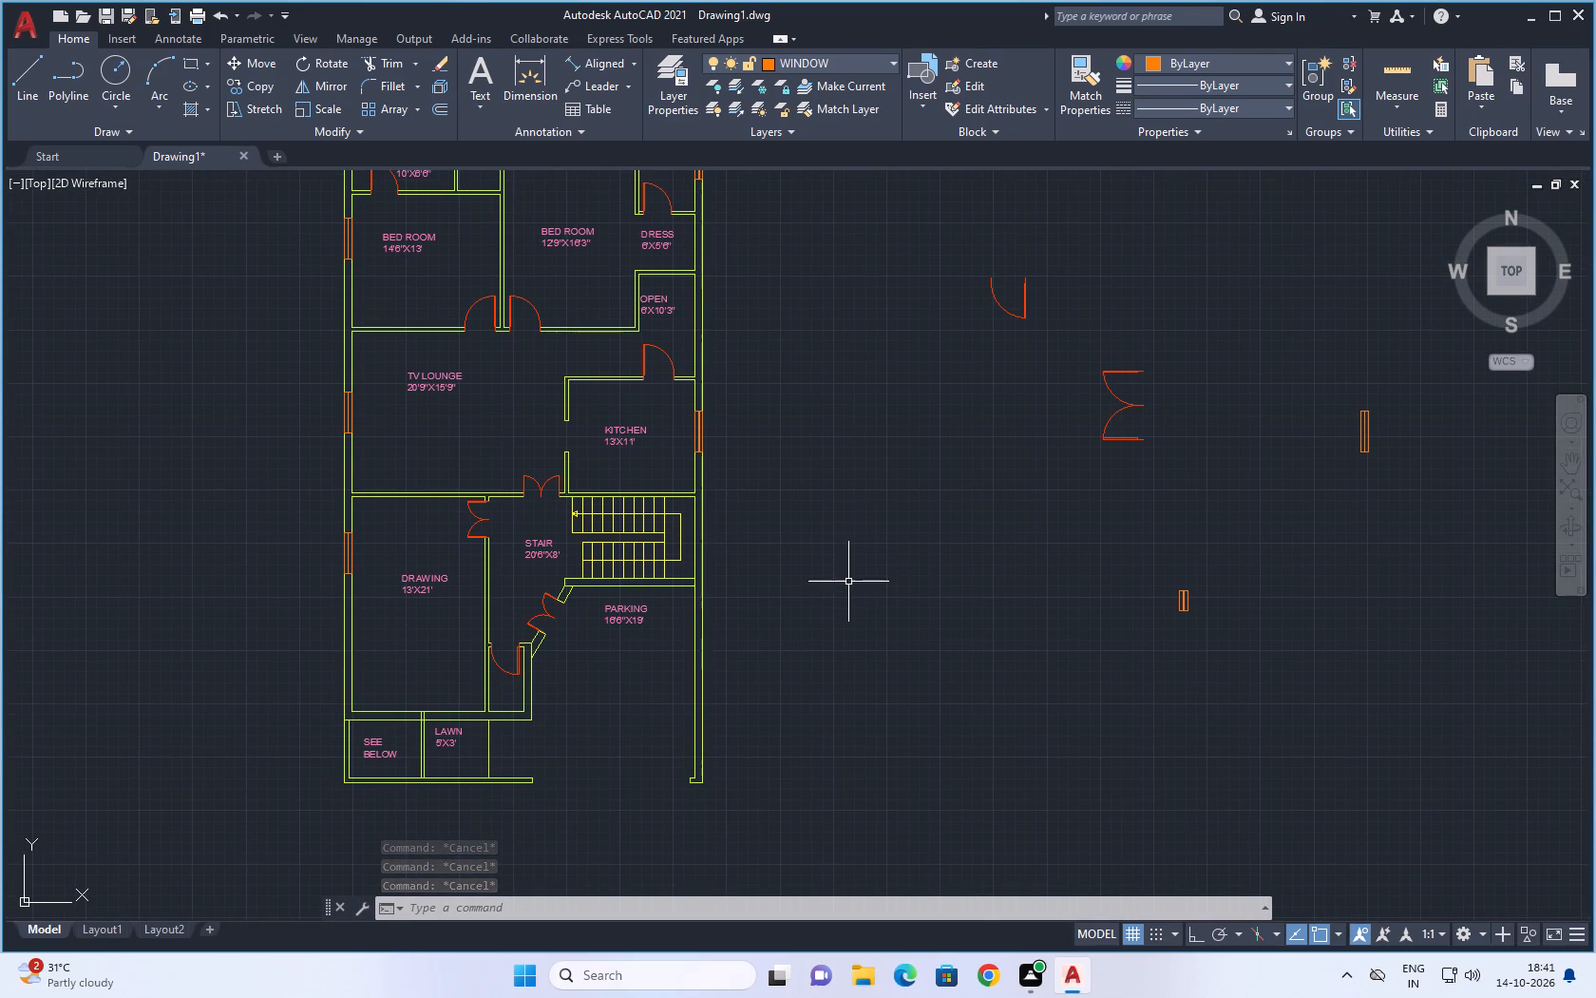
pyautogui.scroll(1, 846, 585)
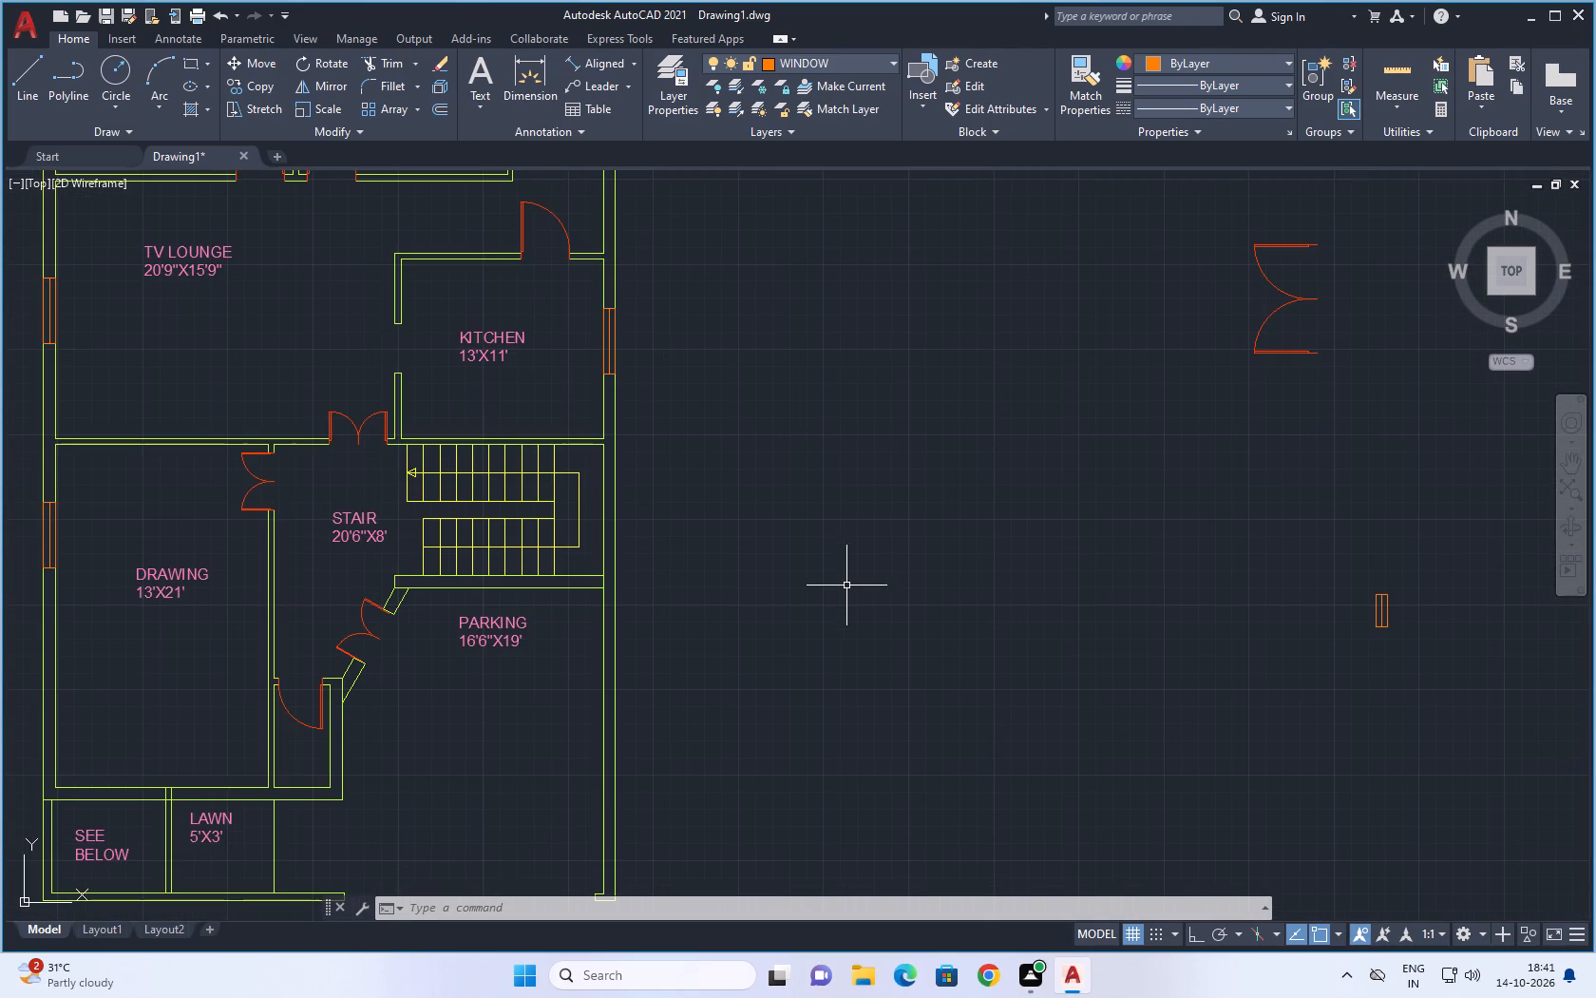
pyautogui.moveTo(861, 573); pyautogui.dragTo(844, 629, button='middle')
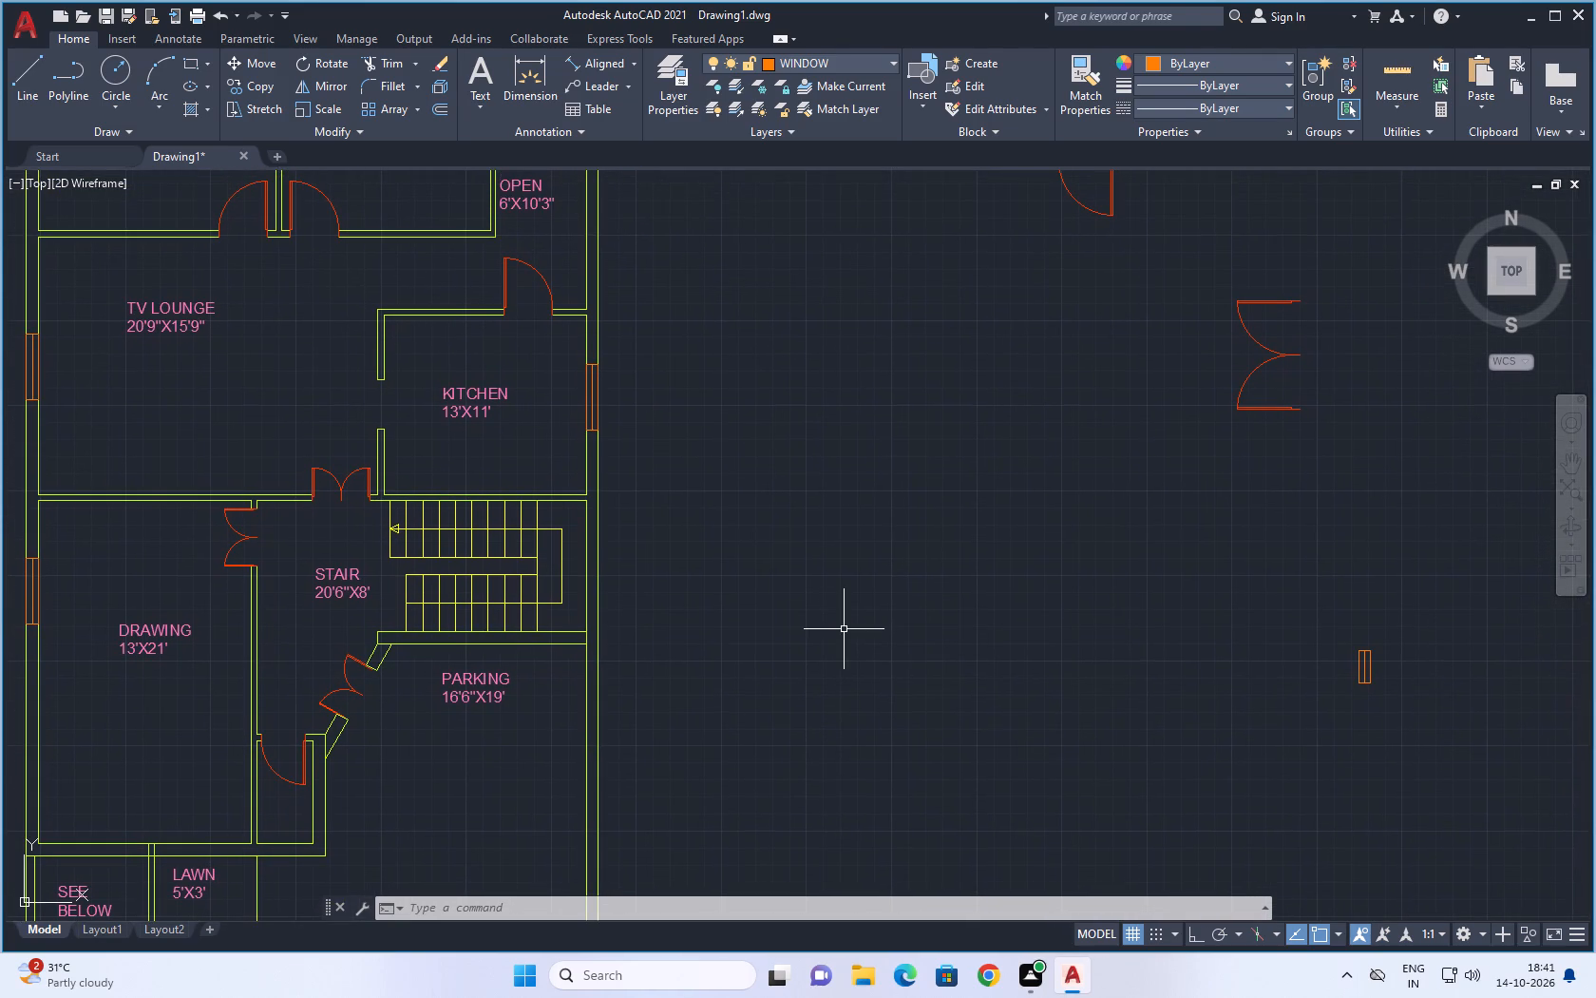
# Delete all the loose door and window symbols lying beside the floor plan.
pyautogui.press('Escape')
pyautogui.scroll(-1, 966, 533)
pyautogui.moveTo(967, 532); pyautogui.dragTo(932, 592, button='middle')
pyautogui.scroll(-1, 952, 581)
pyautogui.moveTo(952, 581); pyautogui.dragTo(877, 636, button='middle')
pyautogui.moveTo(850, 409); pyautogui.dragTo(870, 427)
pyautogui.click(1181, 773)
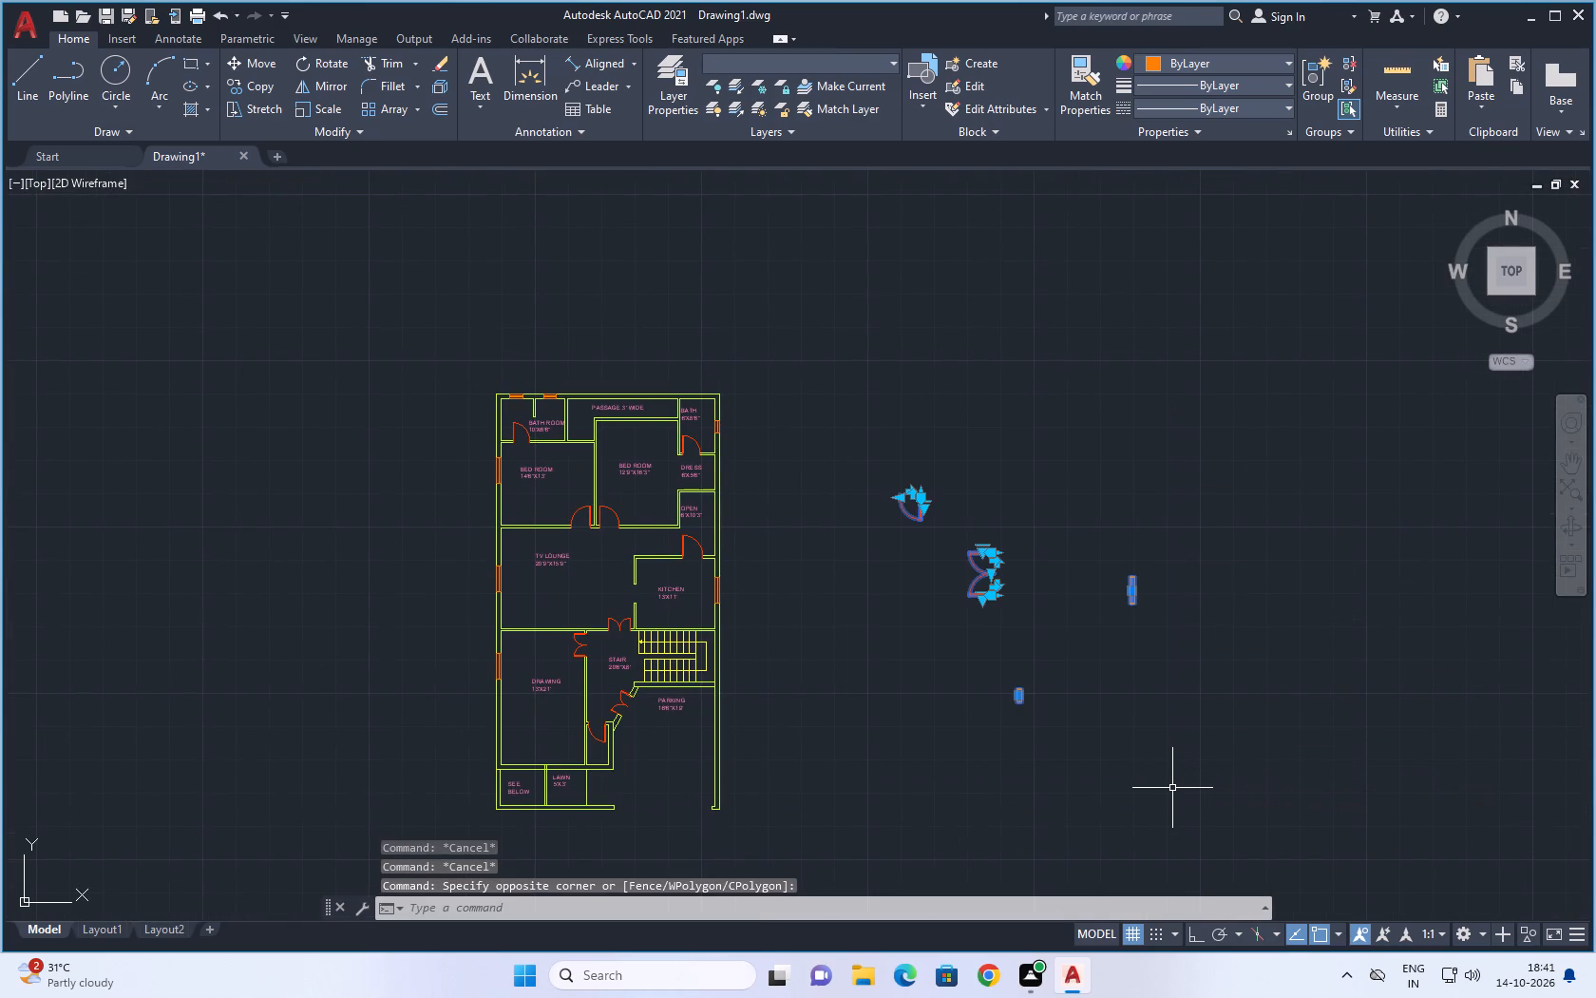
pyautogui.press('Delete')
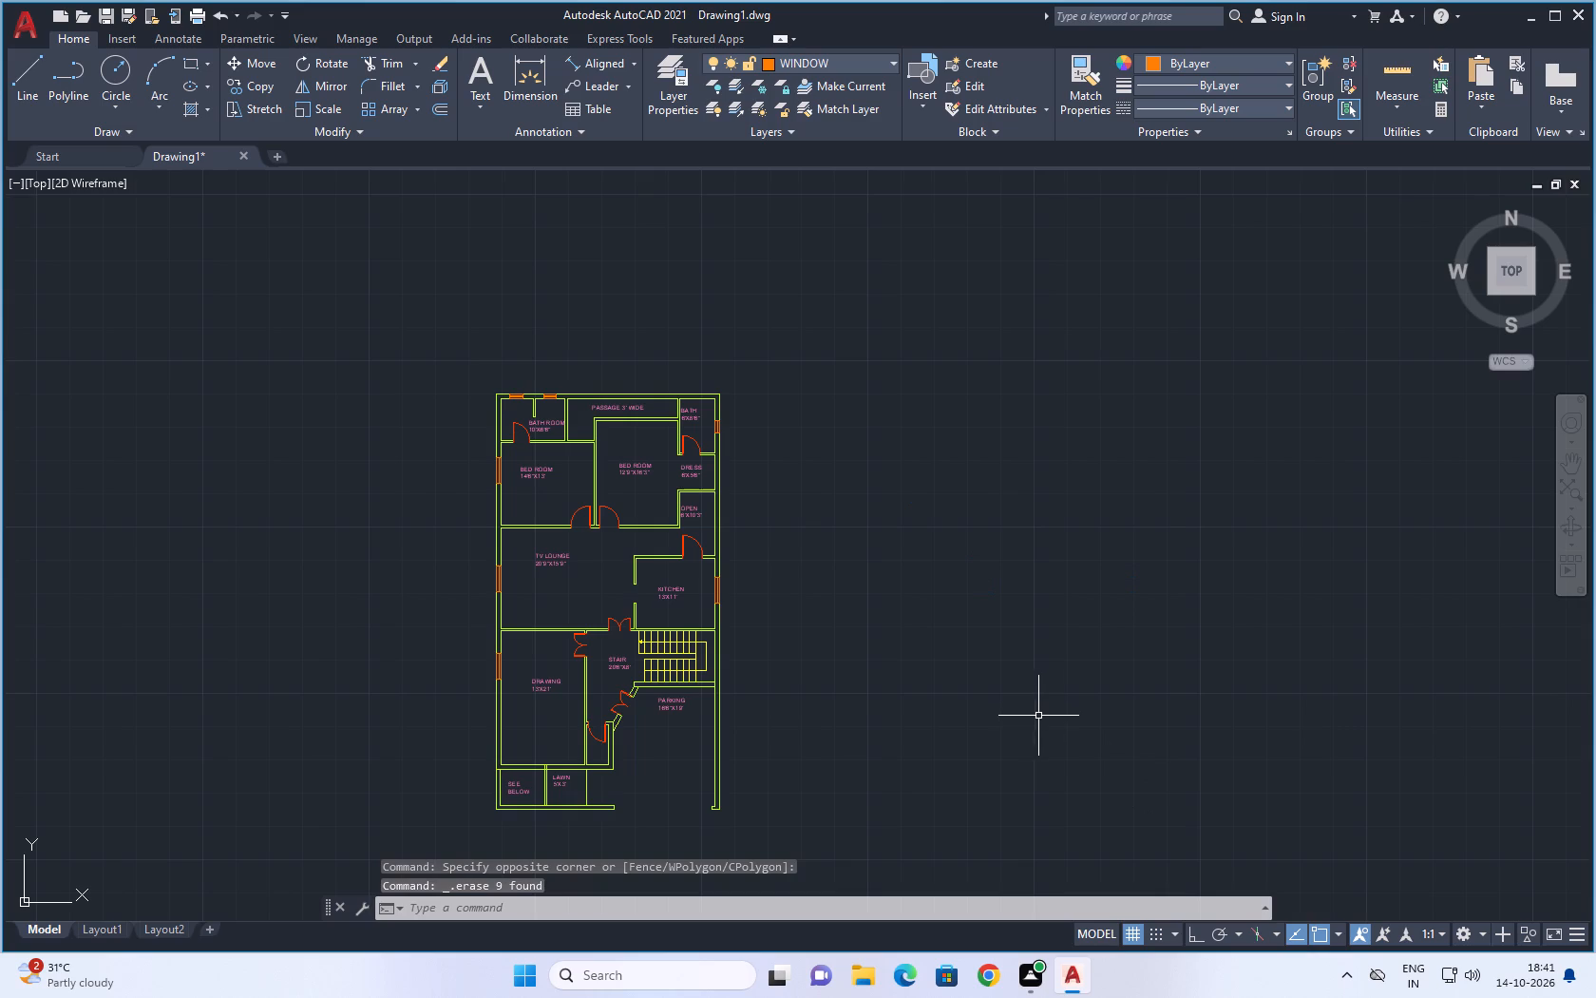
# Browse the architectural tool palette's imperial and metric samples and preview the Vehicles - Imperial block without placing it.
pyautogui.hotkey('ctrl', '3')
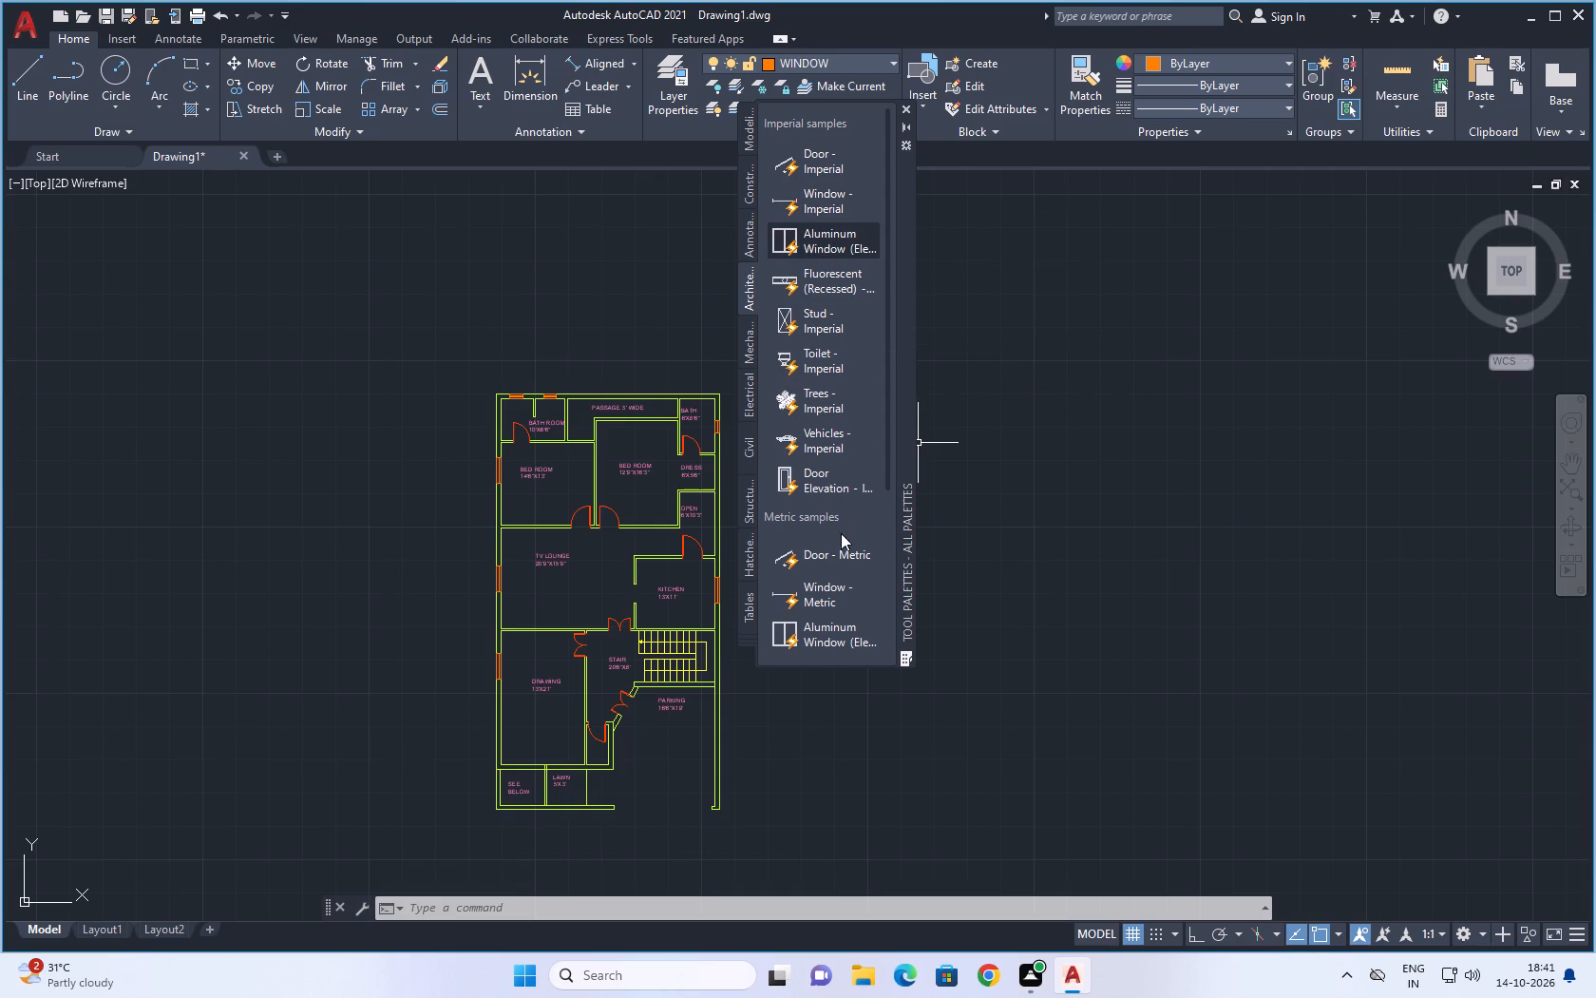
pyautogui.scroll(-1, 857, 557)
pyautogui.scroll(-1, 816, 348)
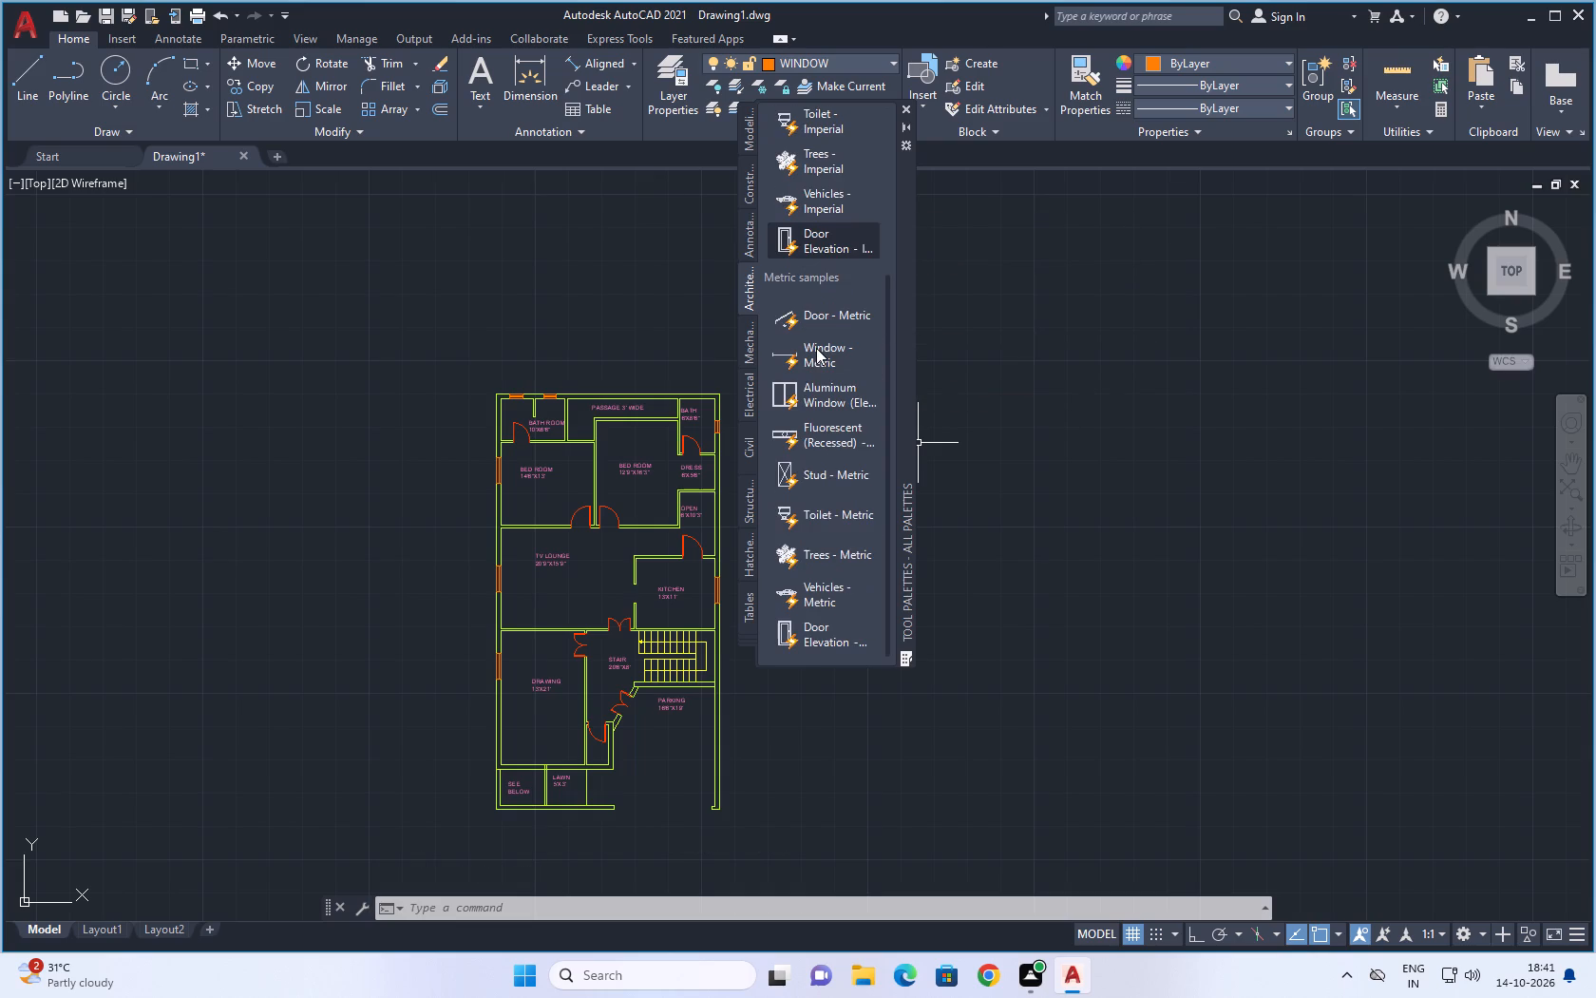
pyautogui.scroll(-4, 816, 348)
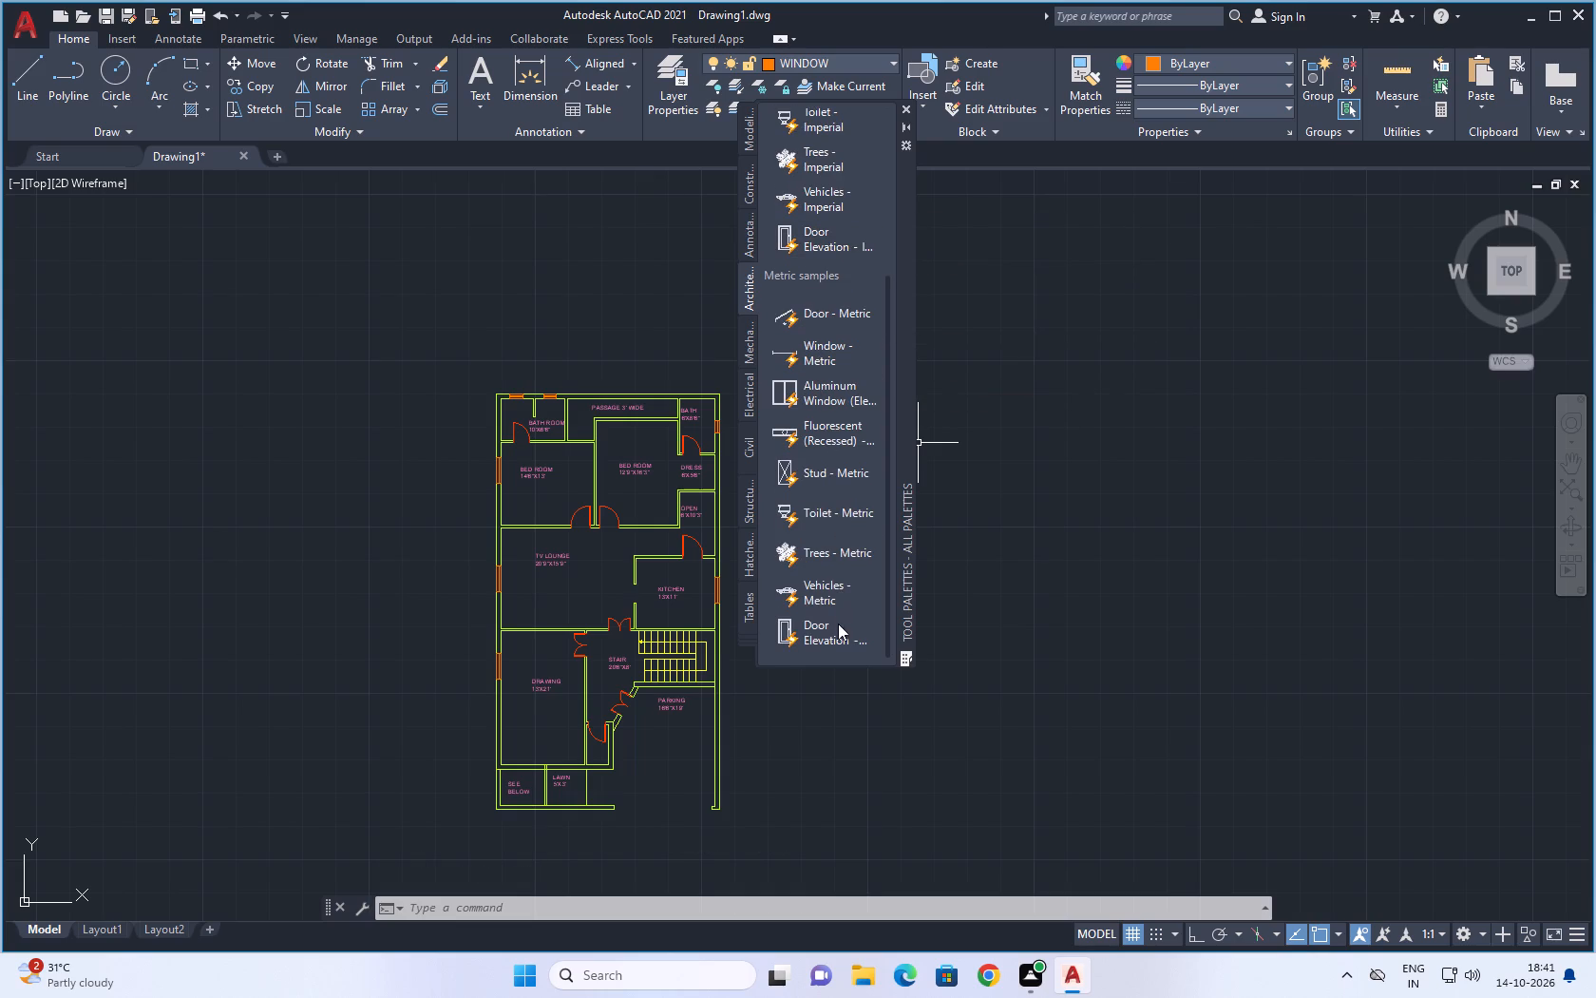
pyautogui.scroll(3, 819, 567)
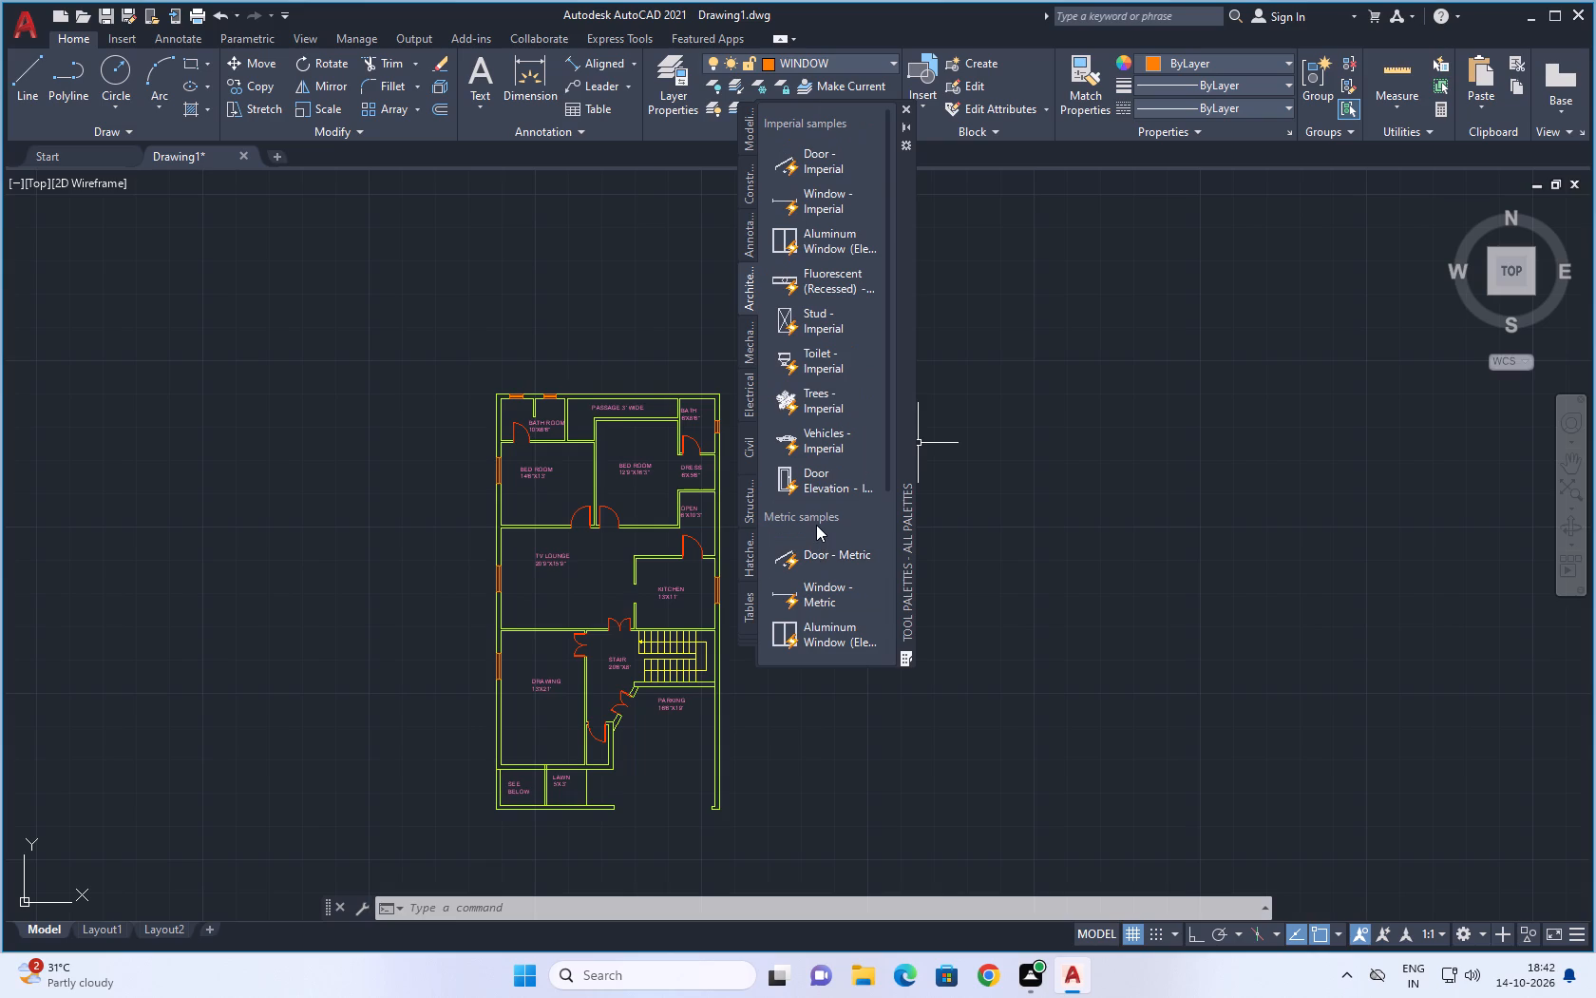
pyautogui.scroll(2, 816, 525)
pyautogui.scroll(2, 810, 386)
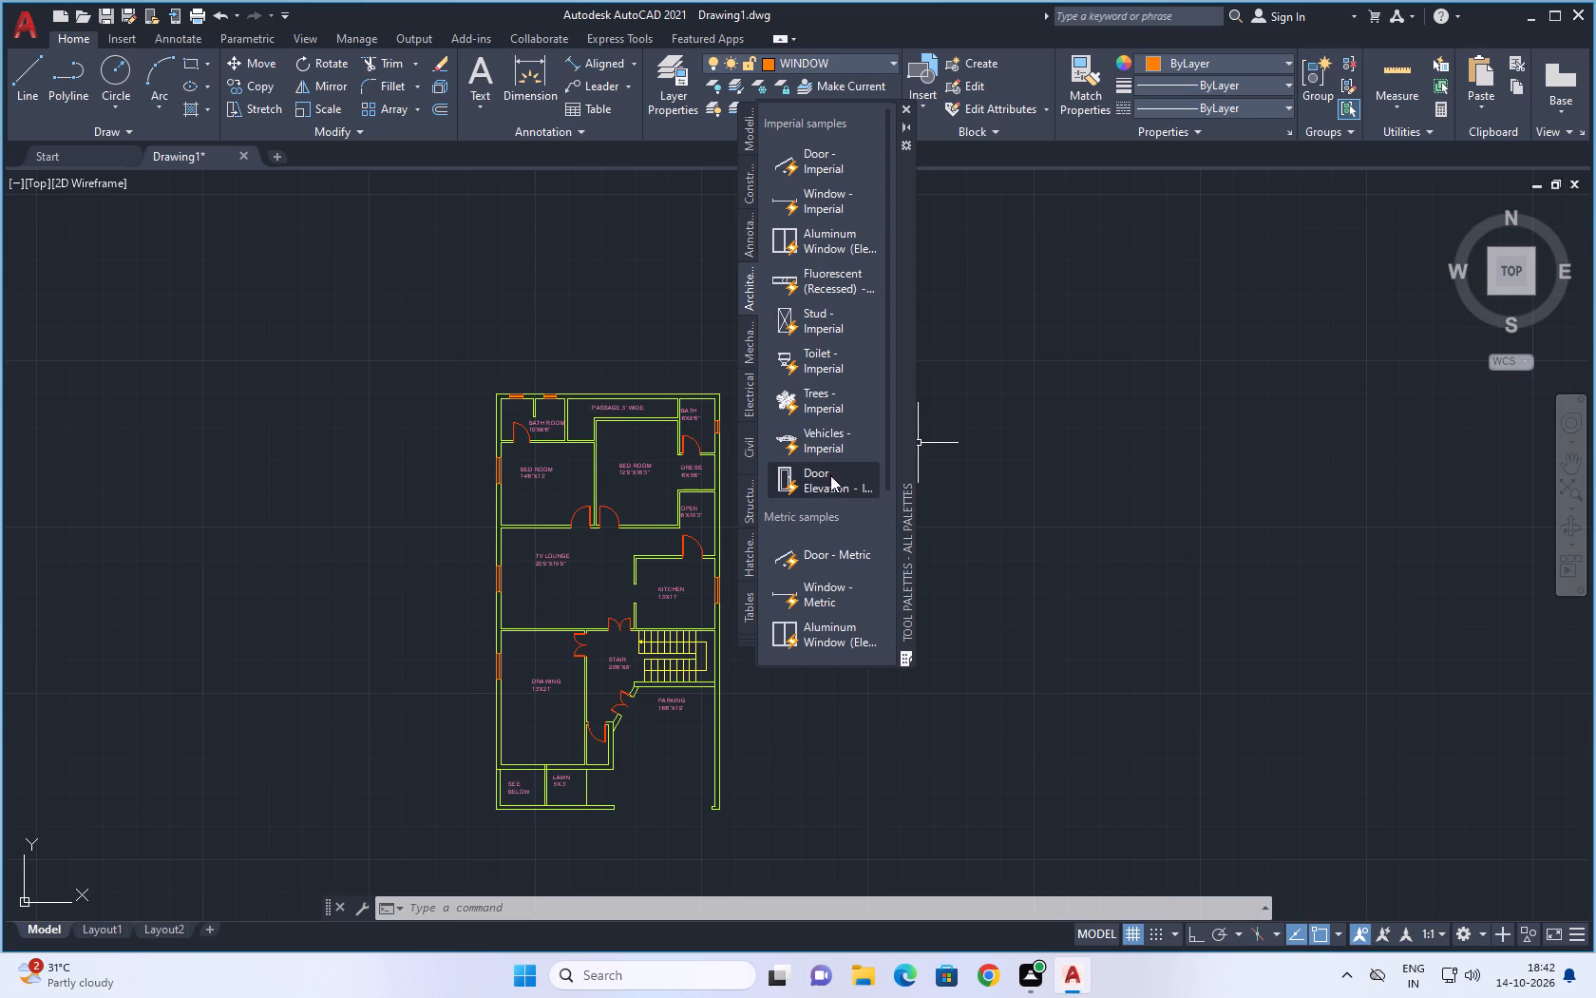
pyautogui.scroll(-5, 831, 477)
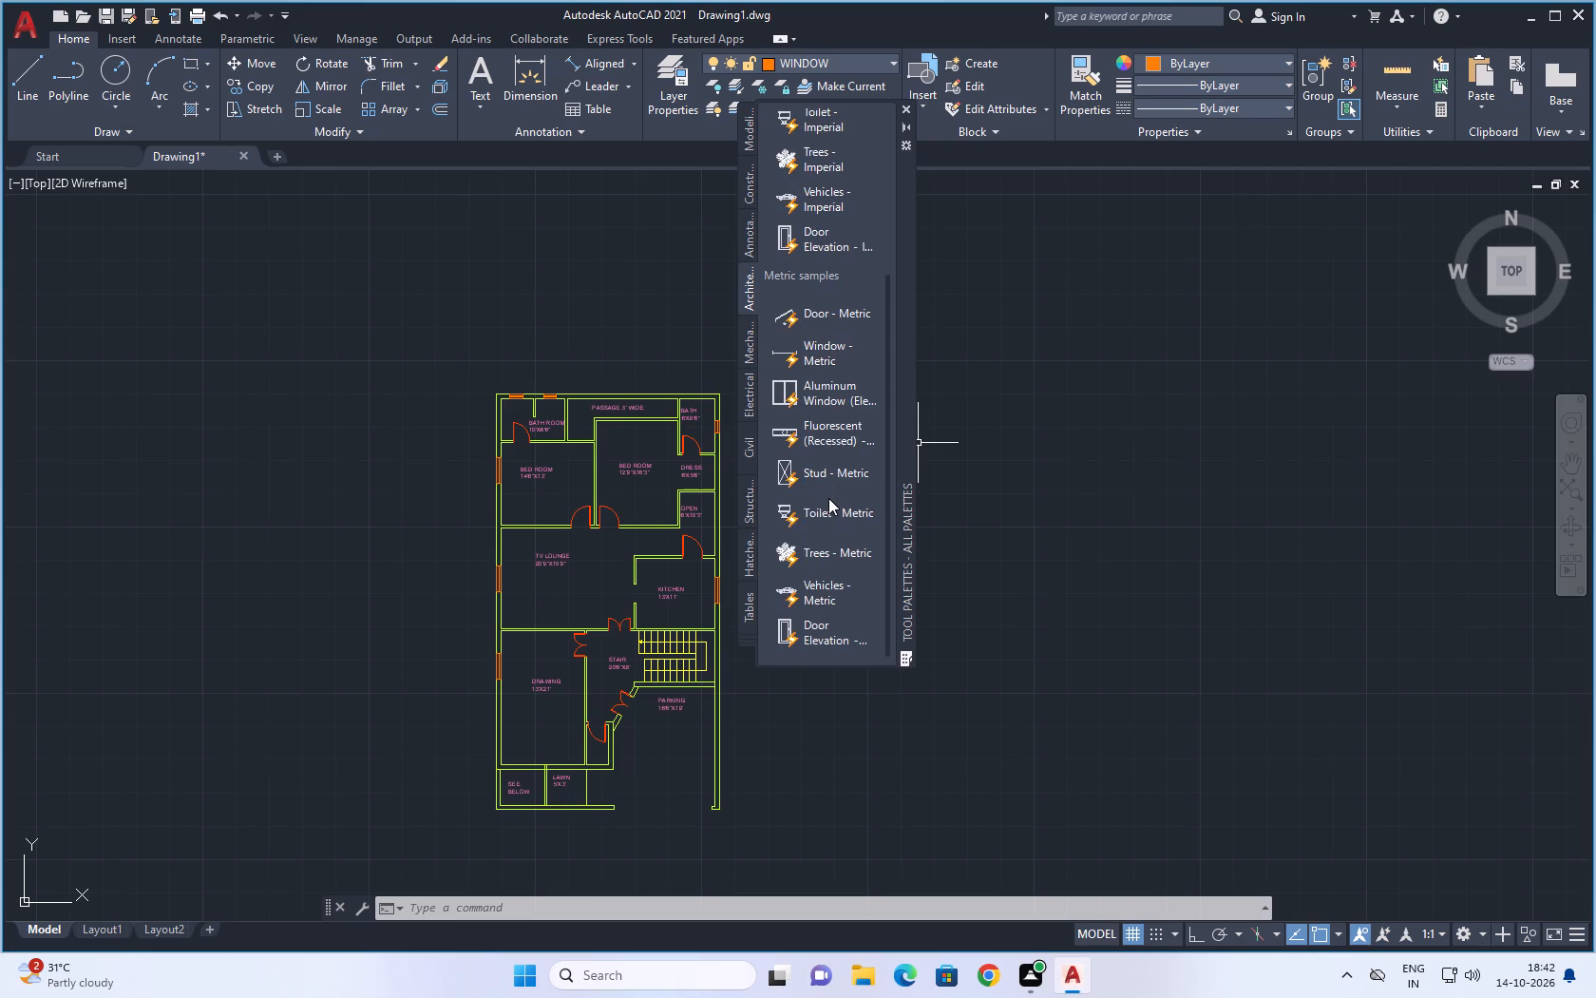
pyautogui.scroll(-2, 828, 503)
pyautogui.scroll(5, 826, 531)
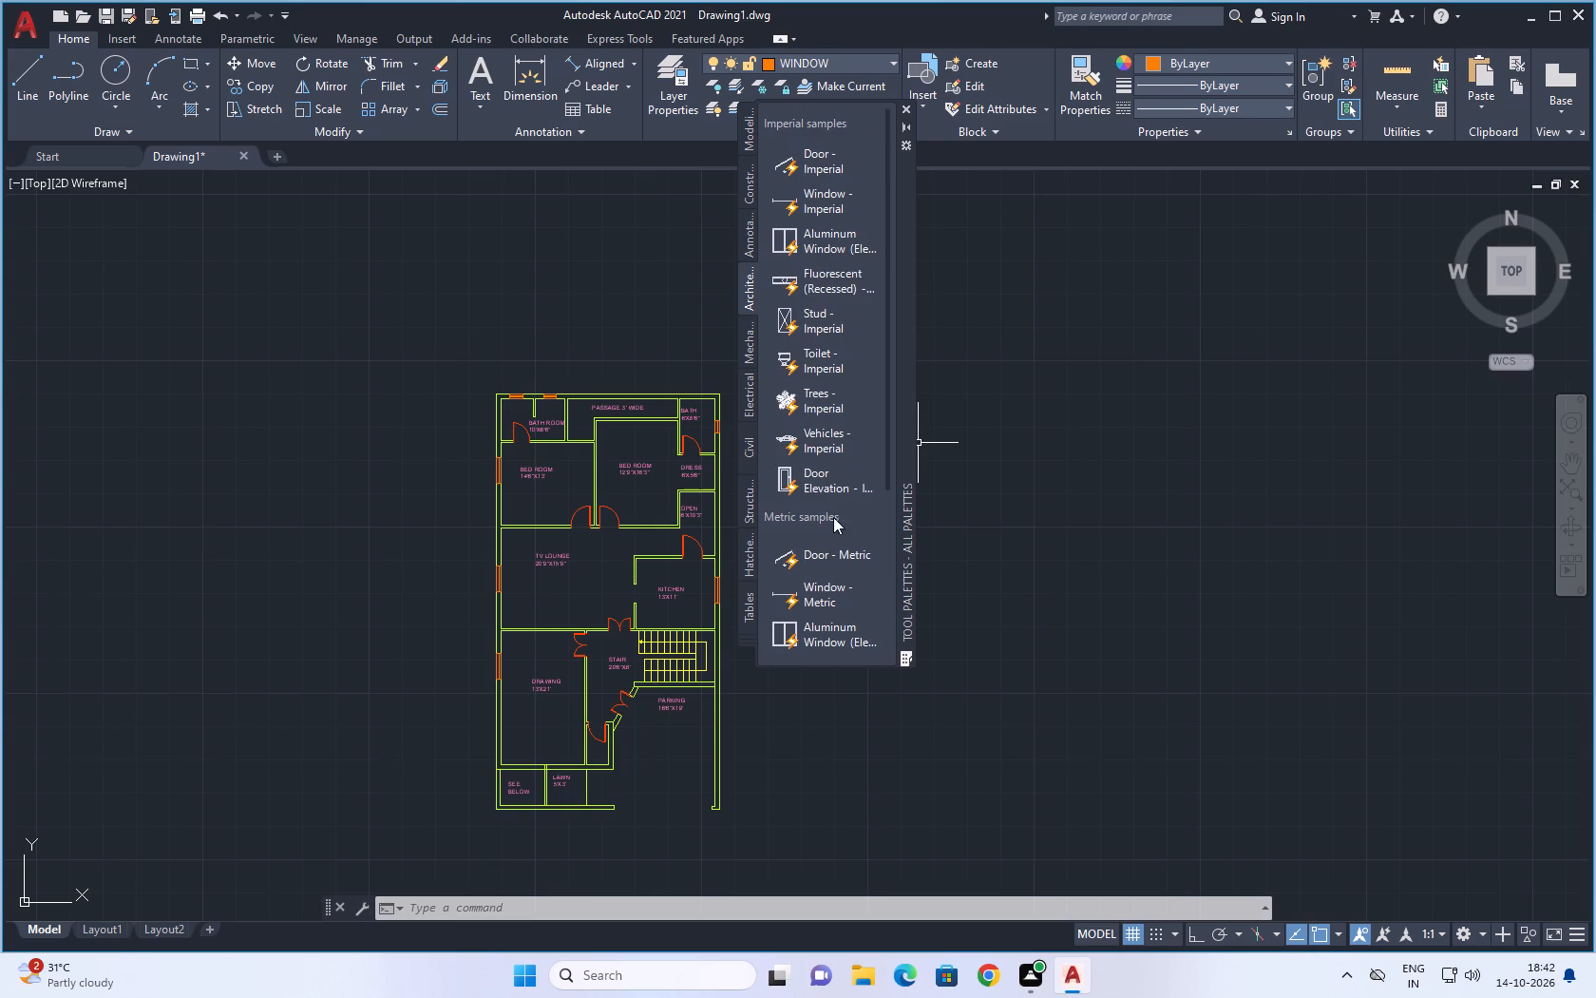
pyautogui.click(799, 432)
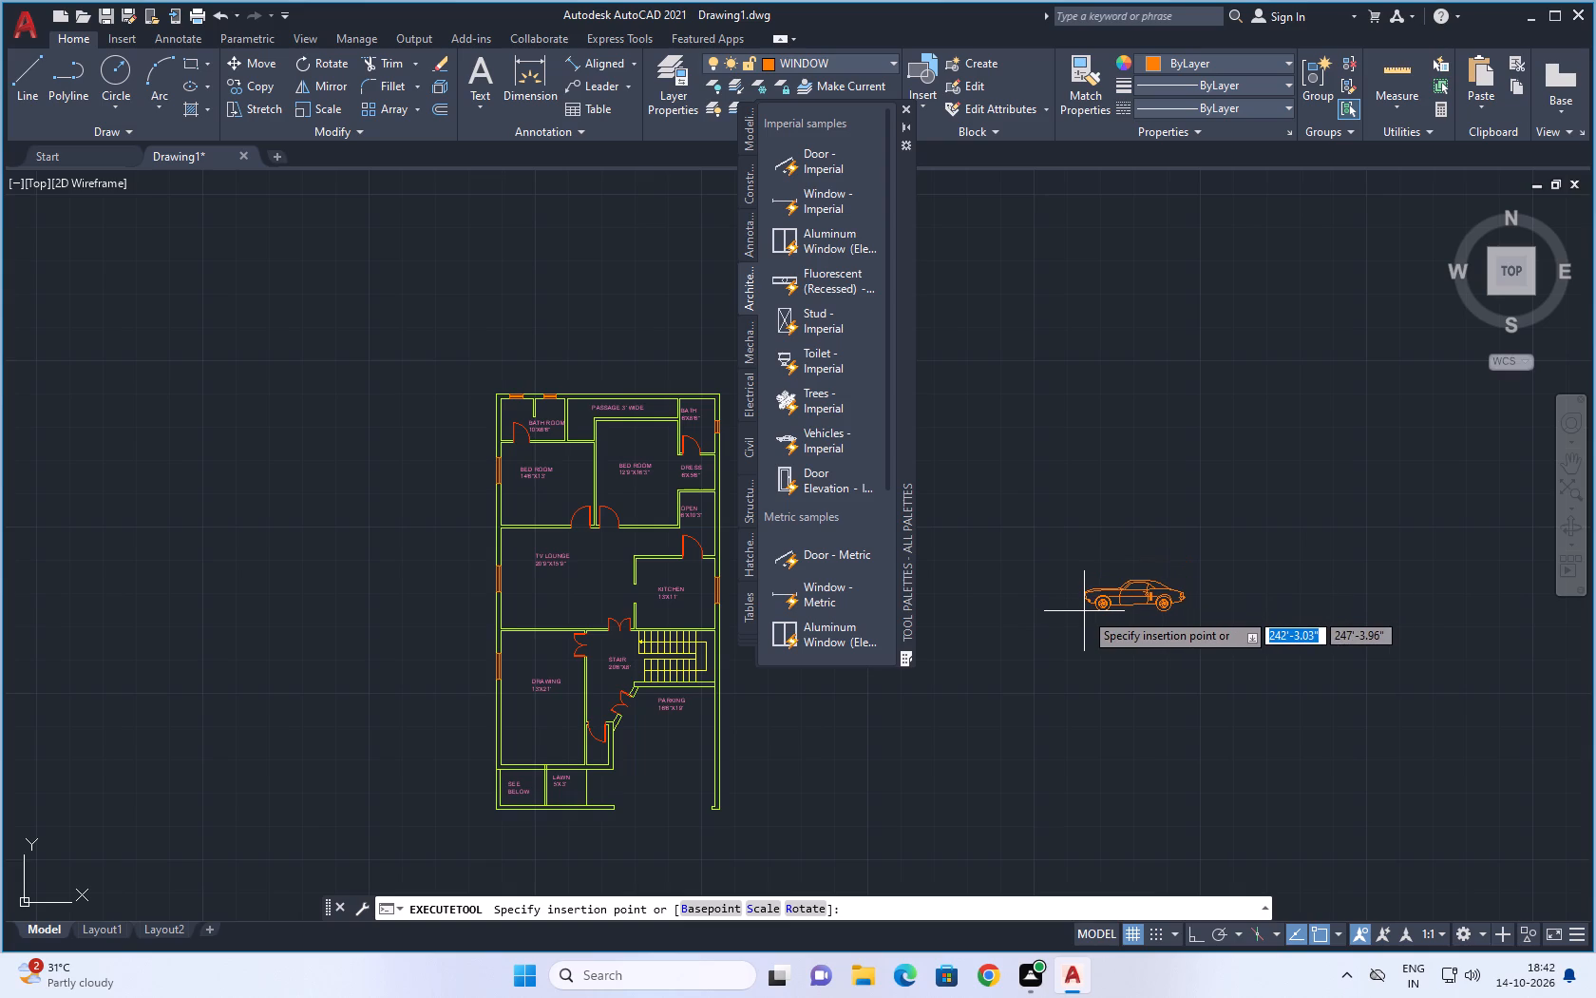
pyautogui.press('Escape')
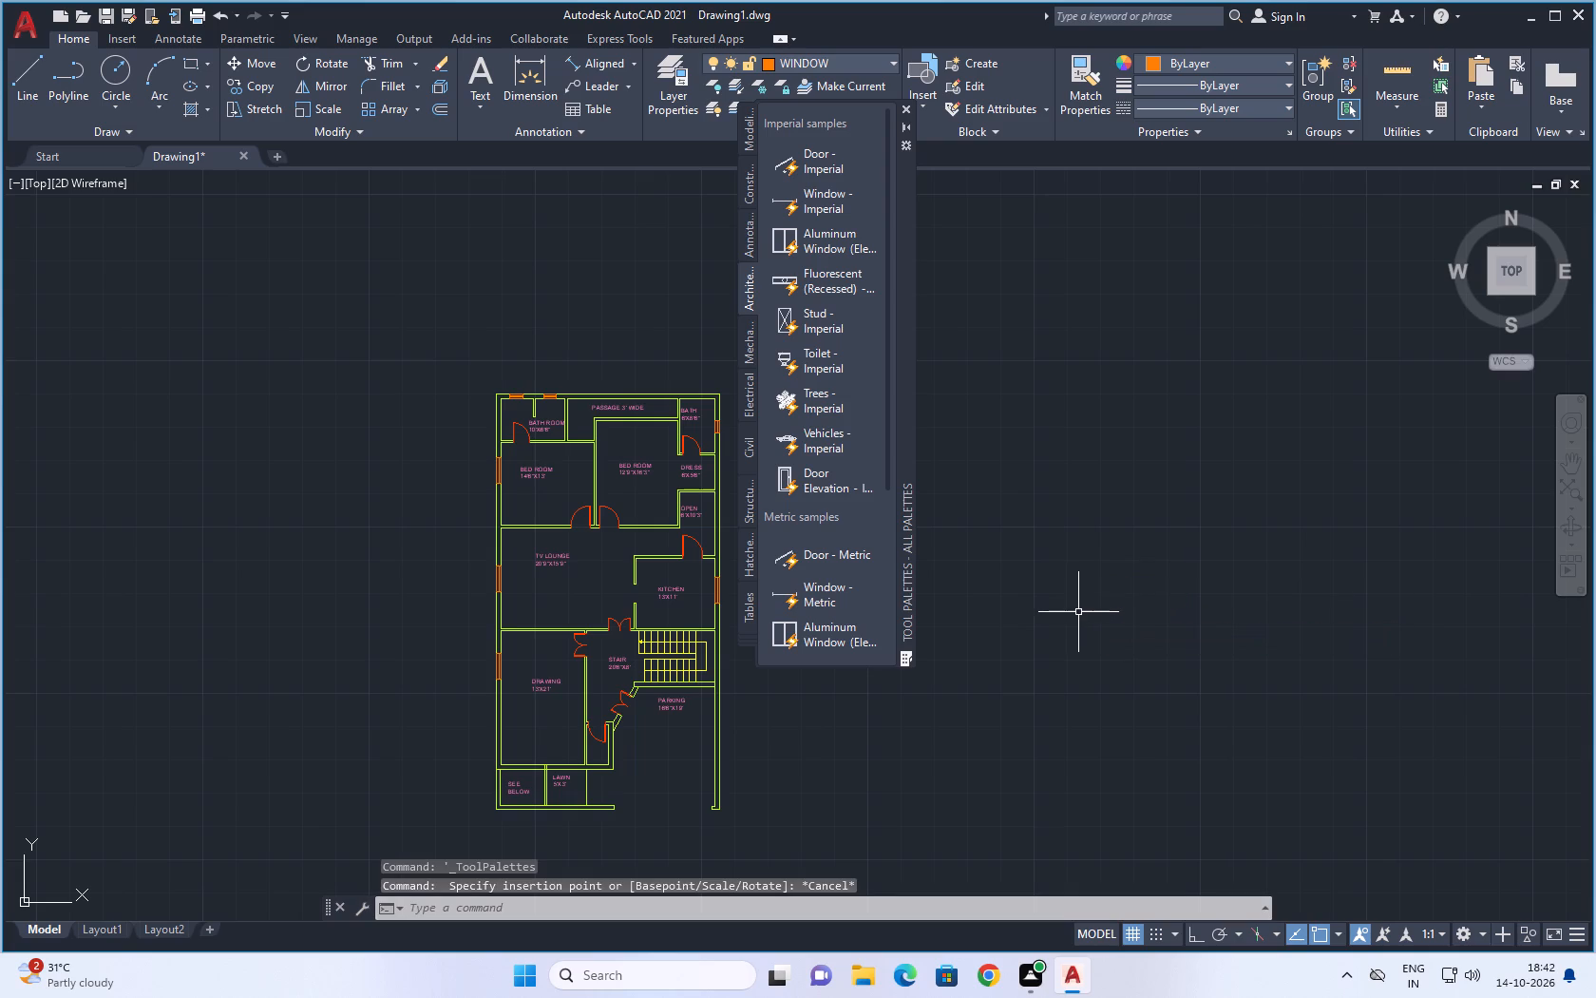
pyautogui.scroll(2, 773, 481)
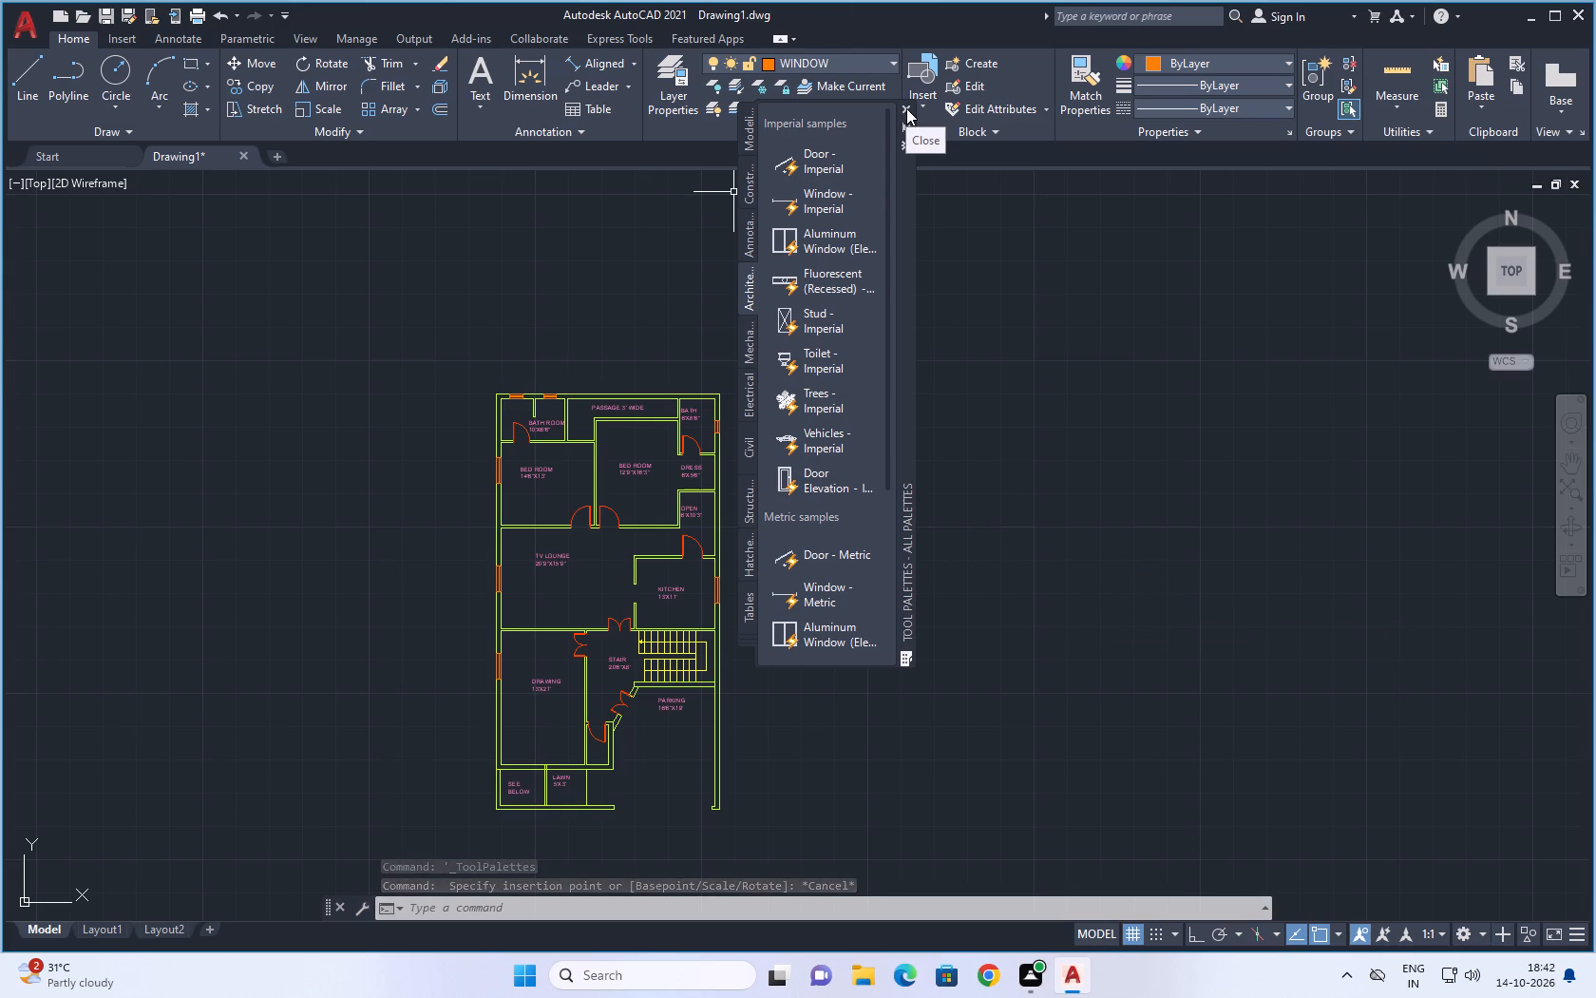
# Create a new layer named EQUIPMENT.
pyautogui.click(874, 61)
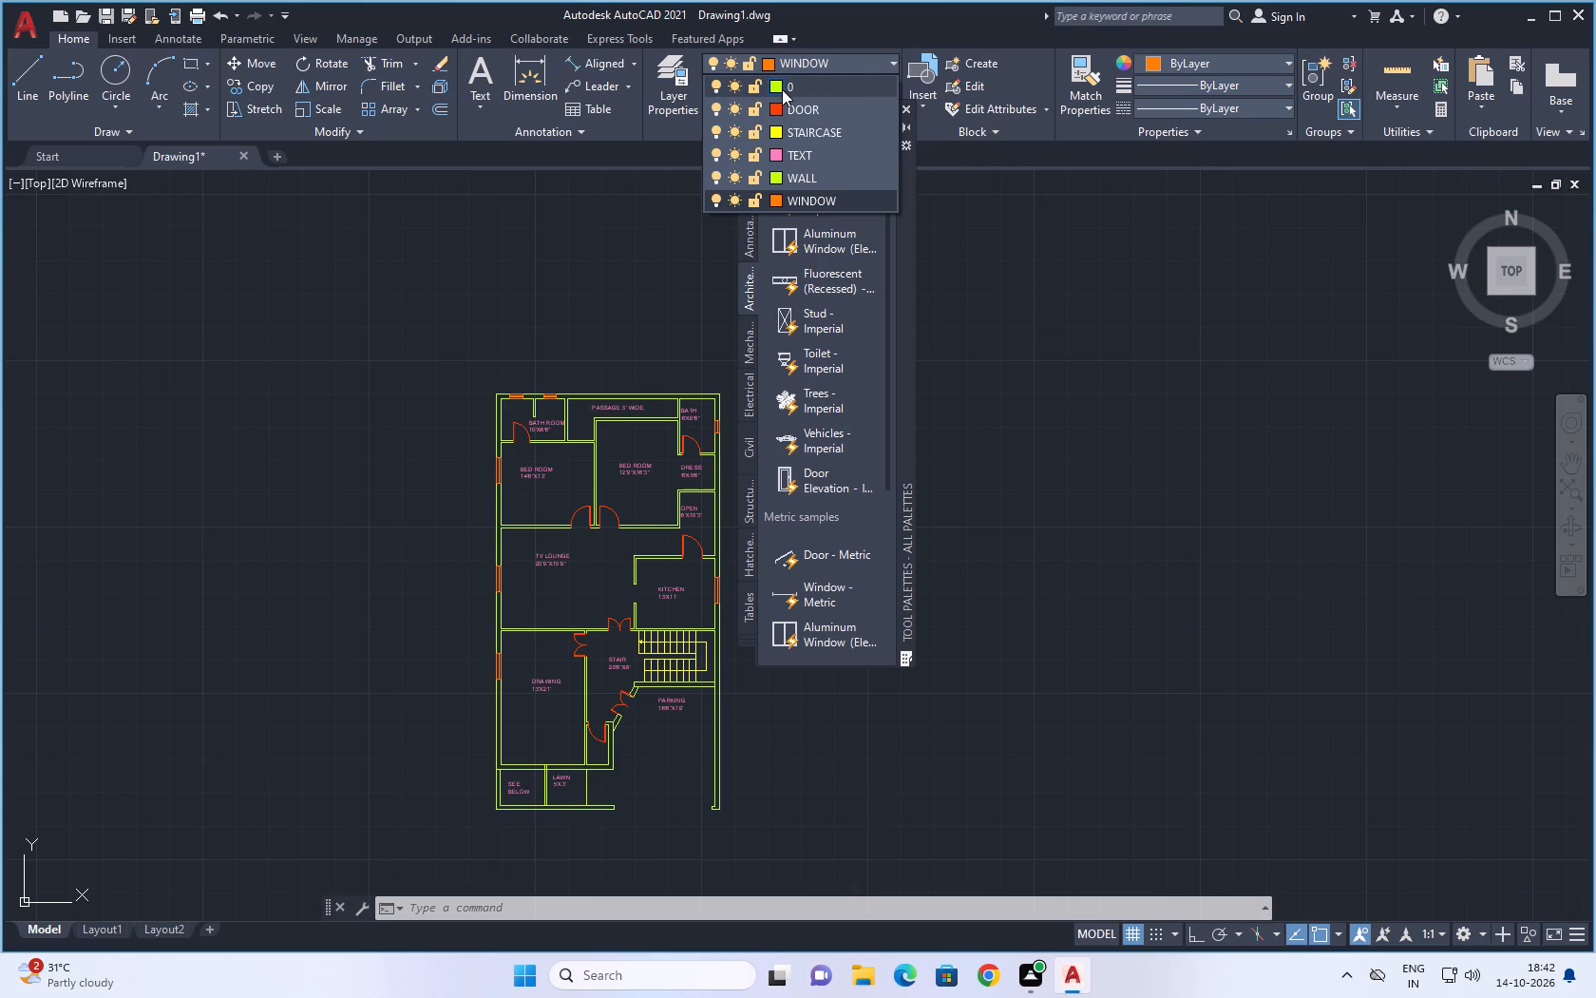
pyautogui.scroll(2, 778, 89)
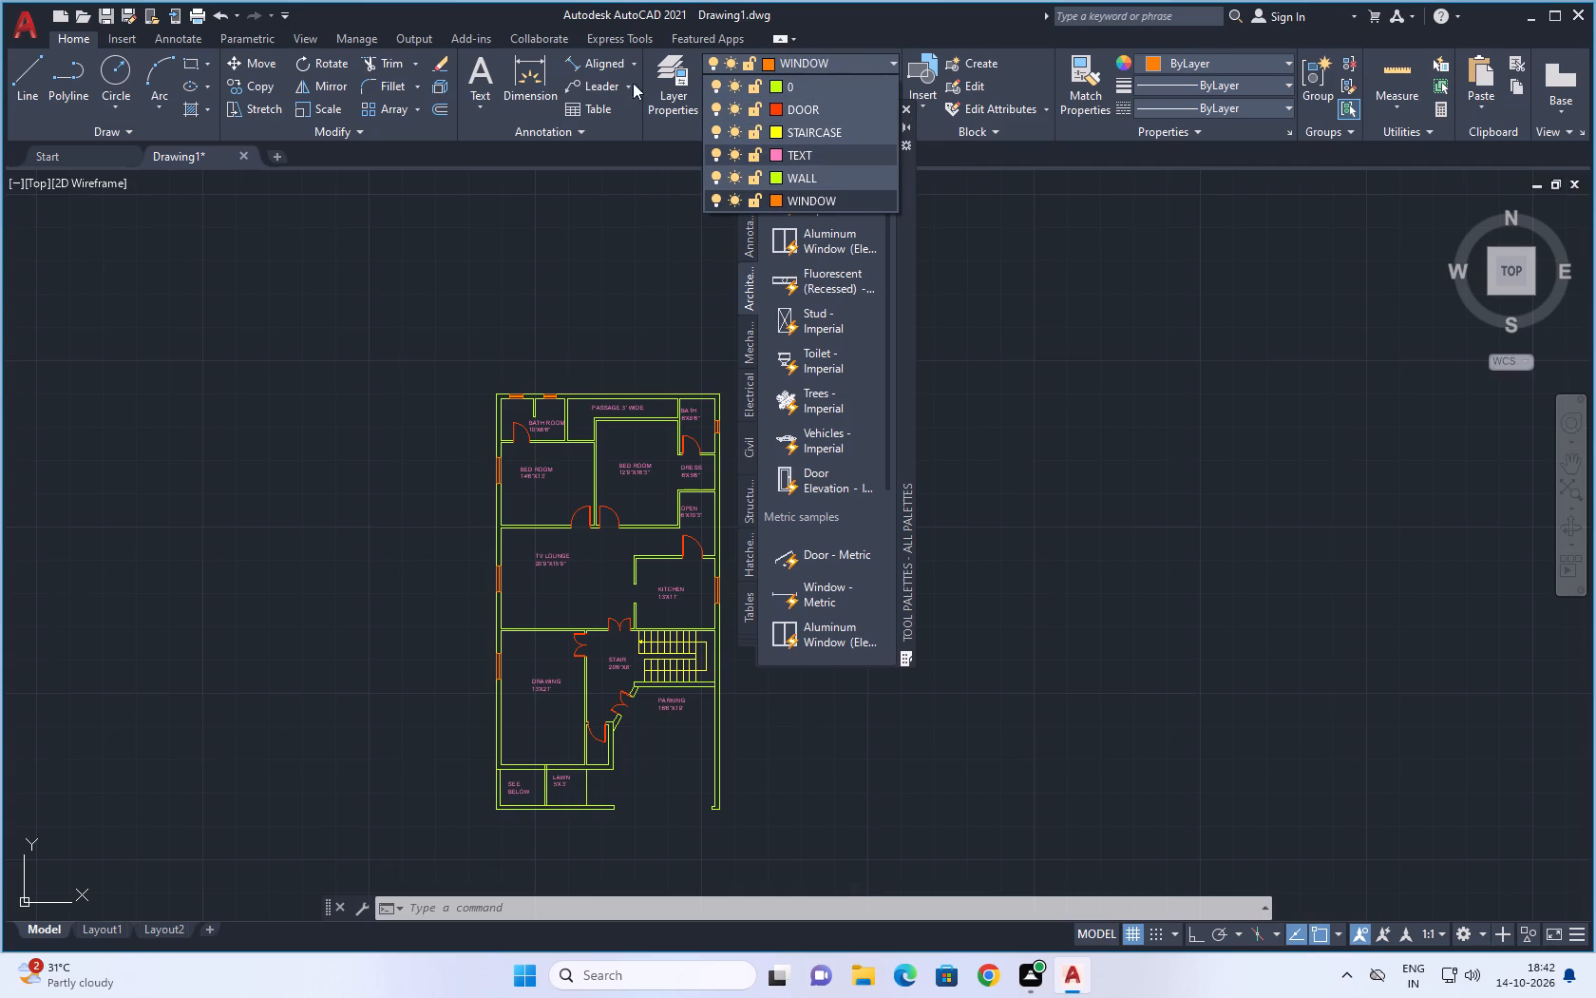
pyautogui.click(665, 60)
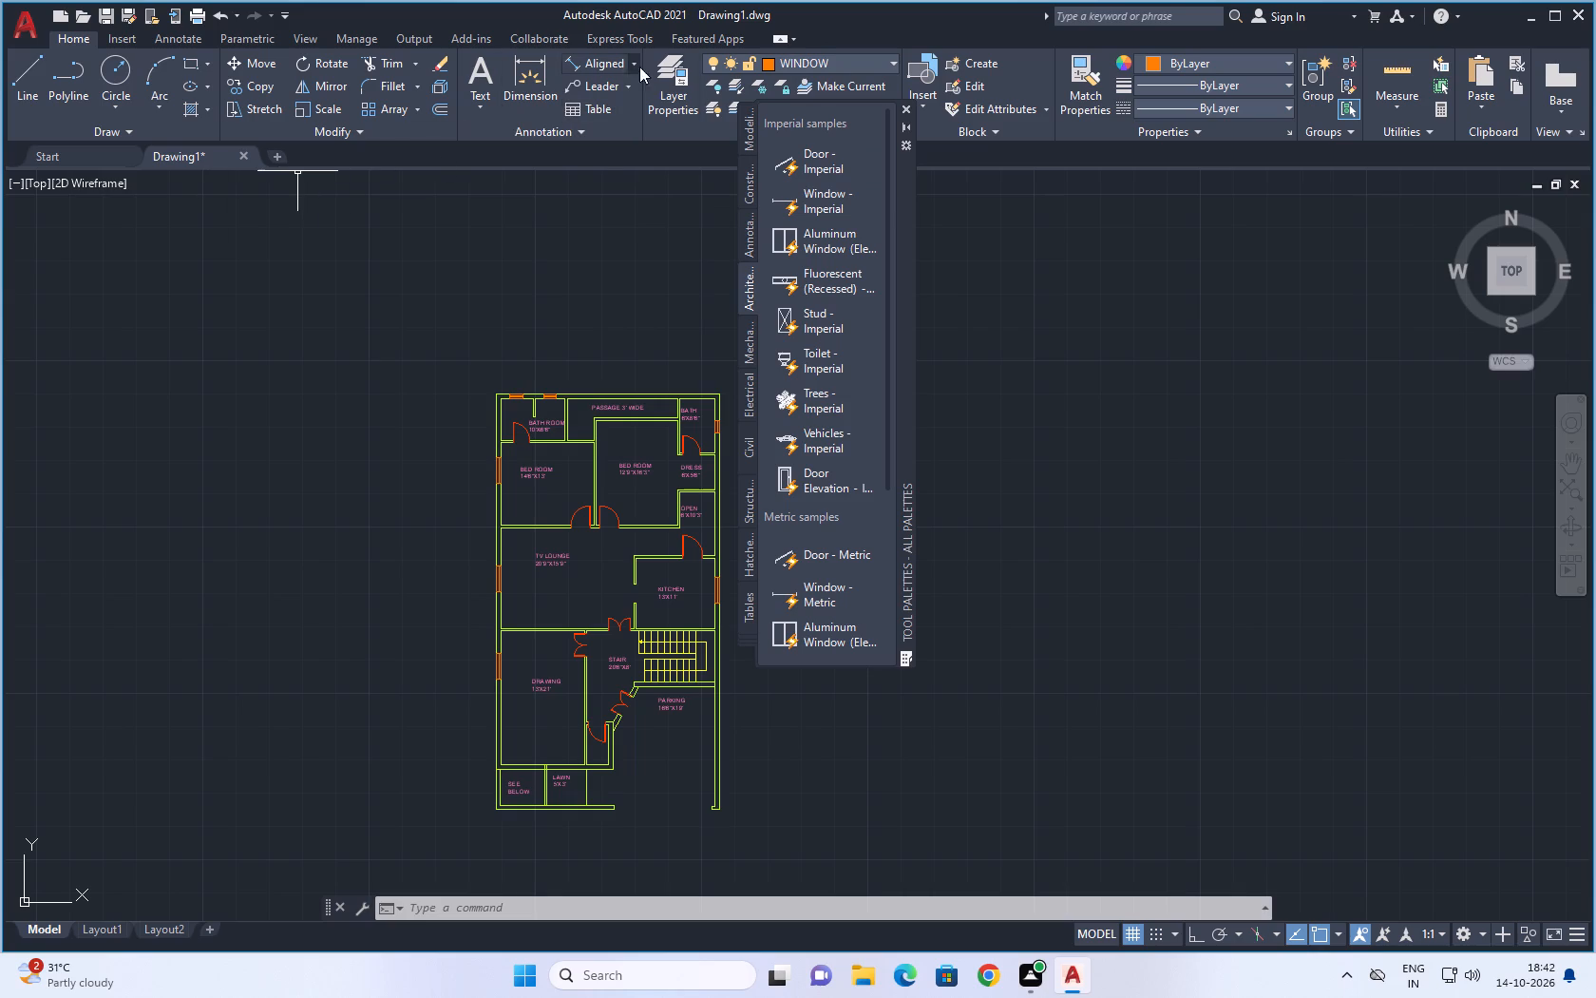
pyautogui.click(674, 63)
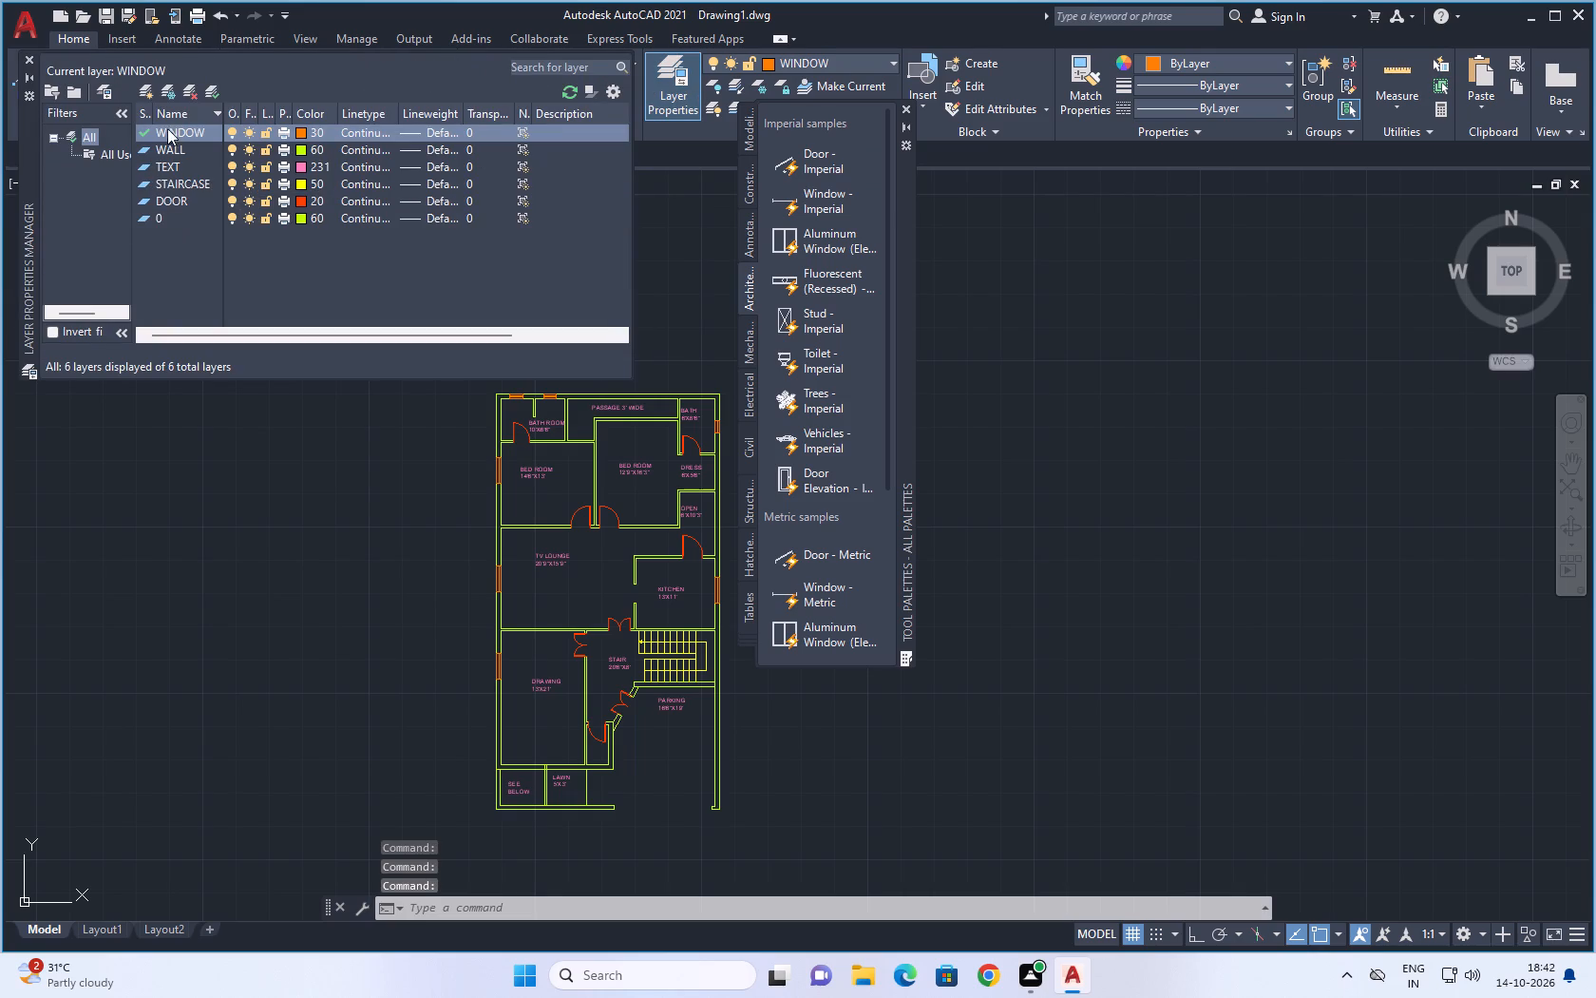
pyautogui.click(149, 86)
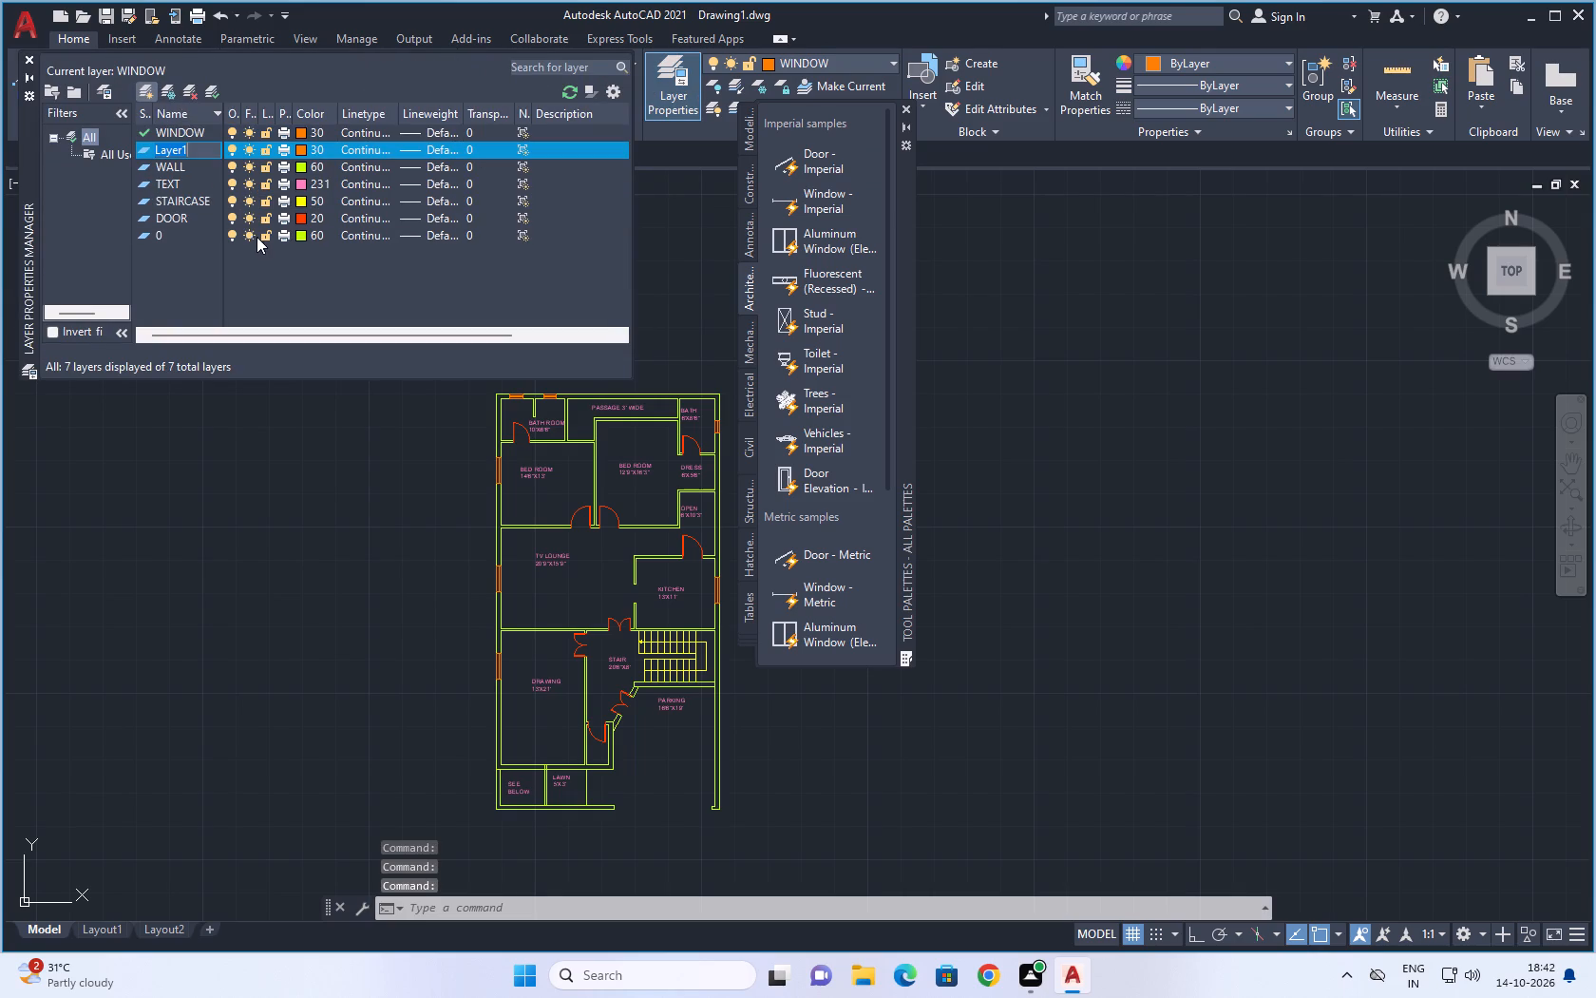
pyautogui.press('BackSpace')
pyautogui.press('BackSpace')
pyautogui.press('BackSpace')
pyautogui.press('BackSpace')
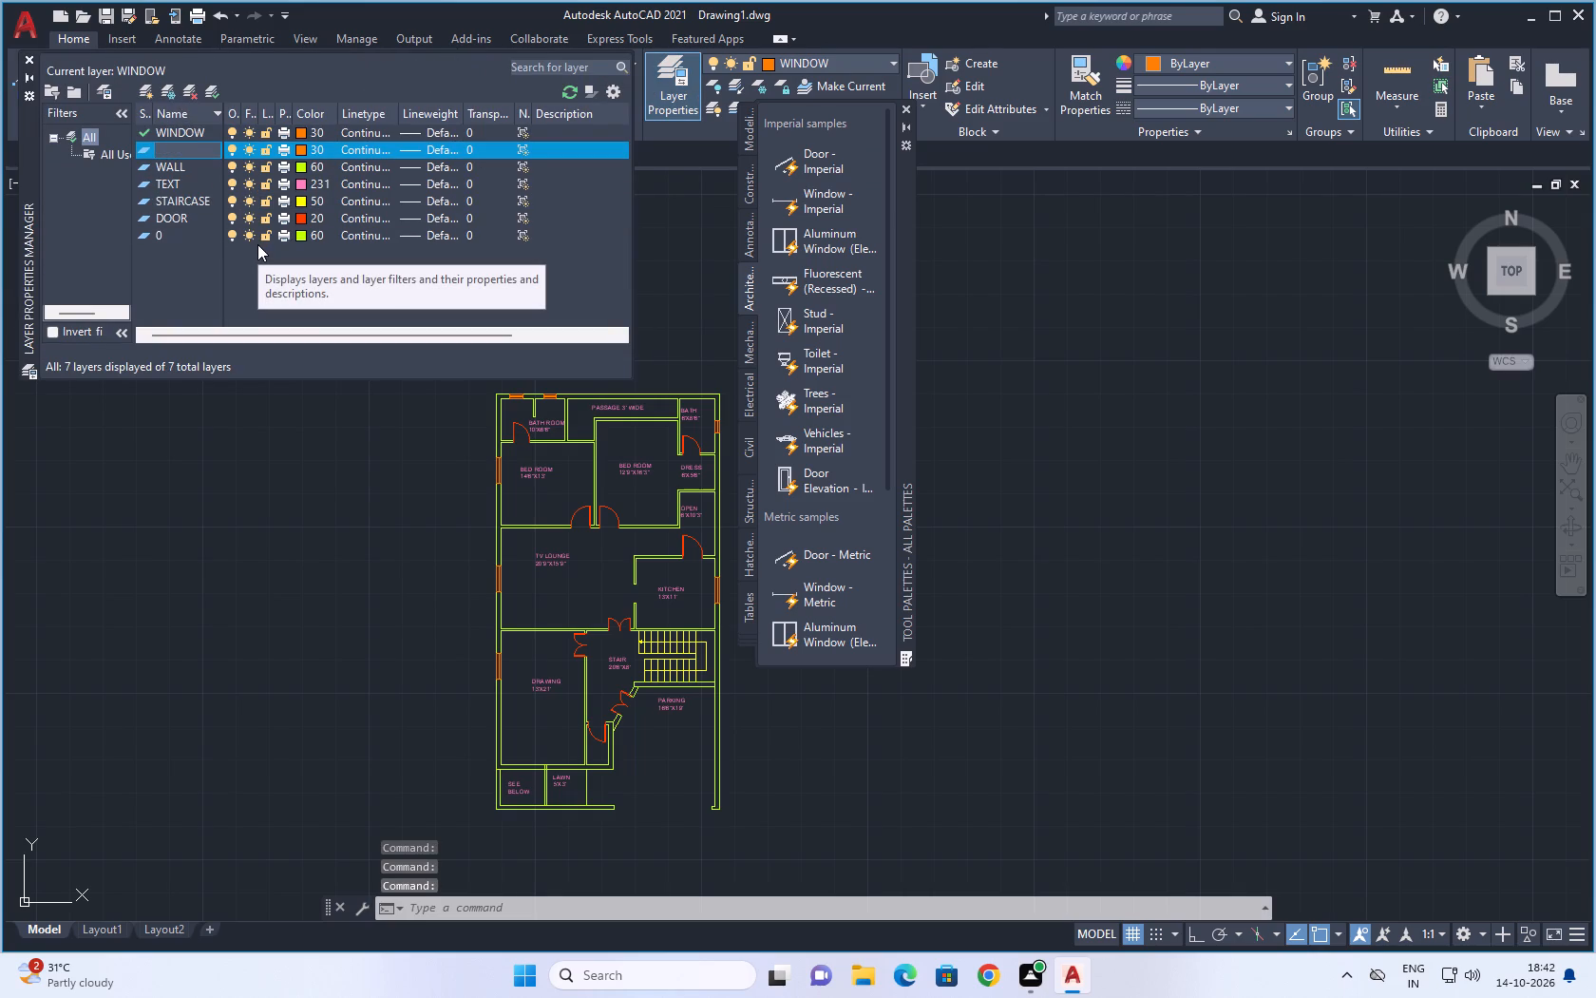
pyautogui.press('e')
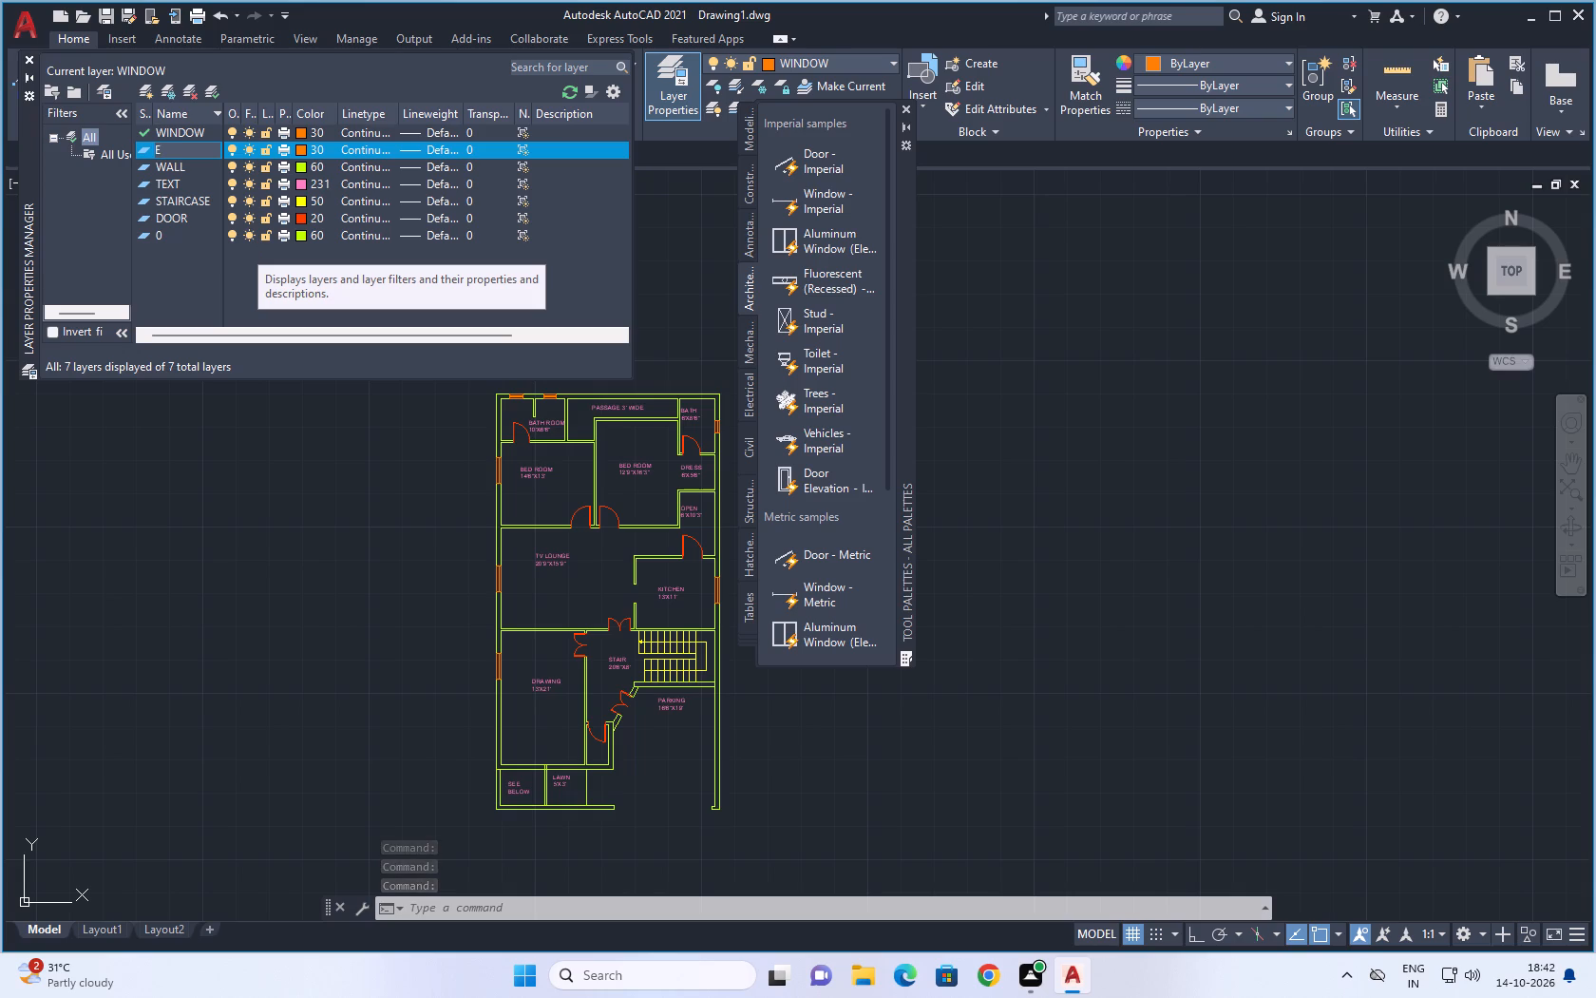
pyautogui.press('q')
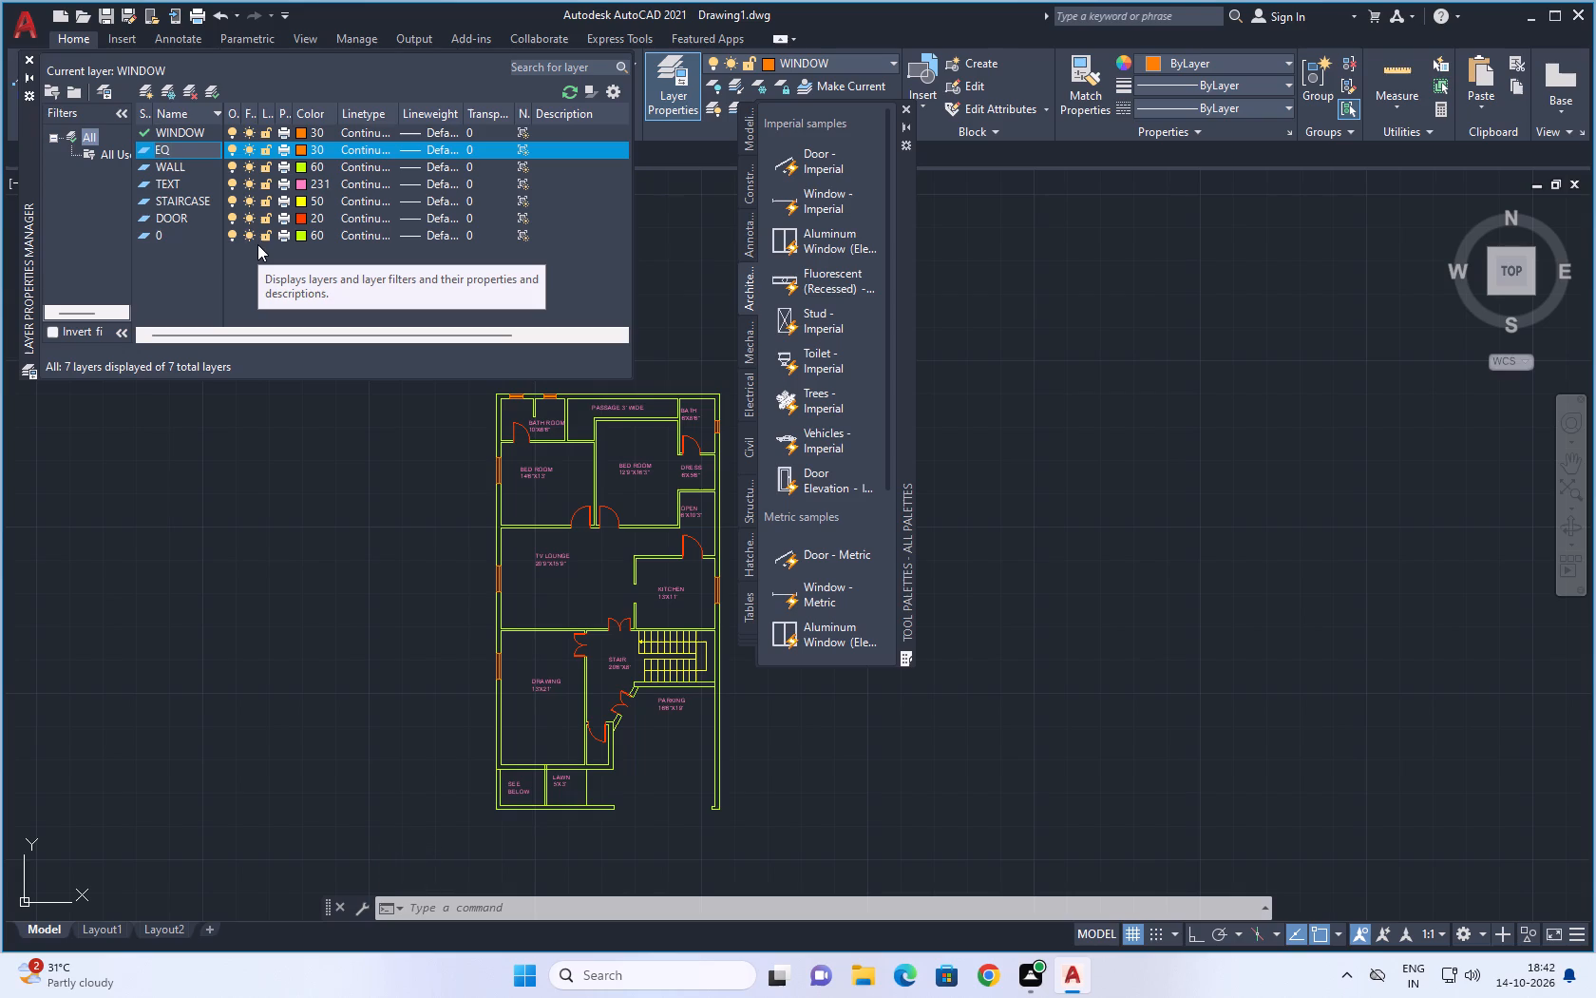
pyautogui.write('UIPMENT')
# Set the EQUIPMENT layer's colour to white.
pyautogui.click(298, 148)
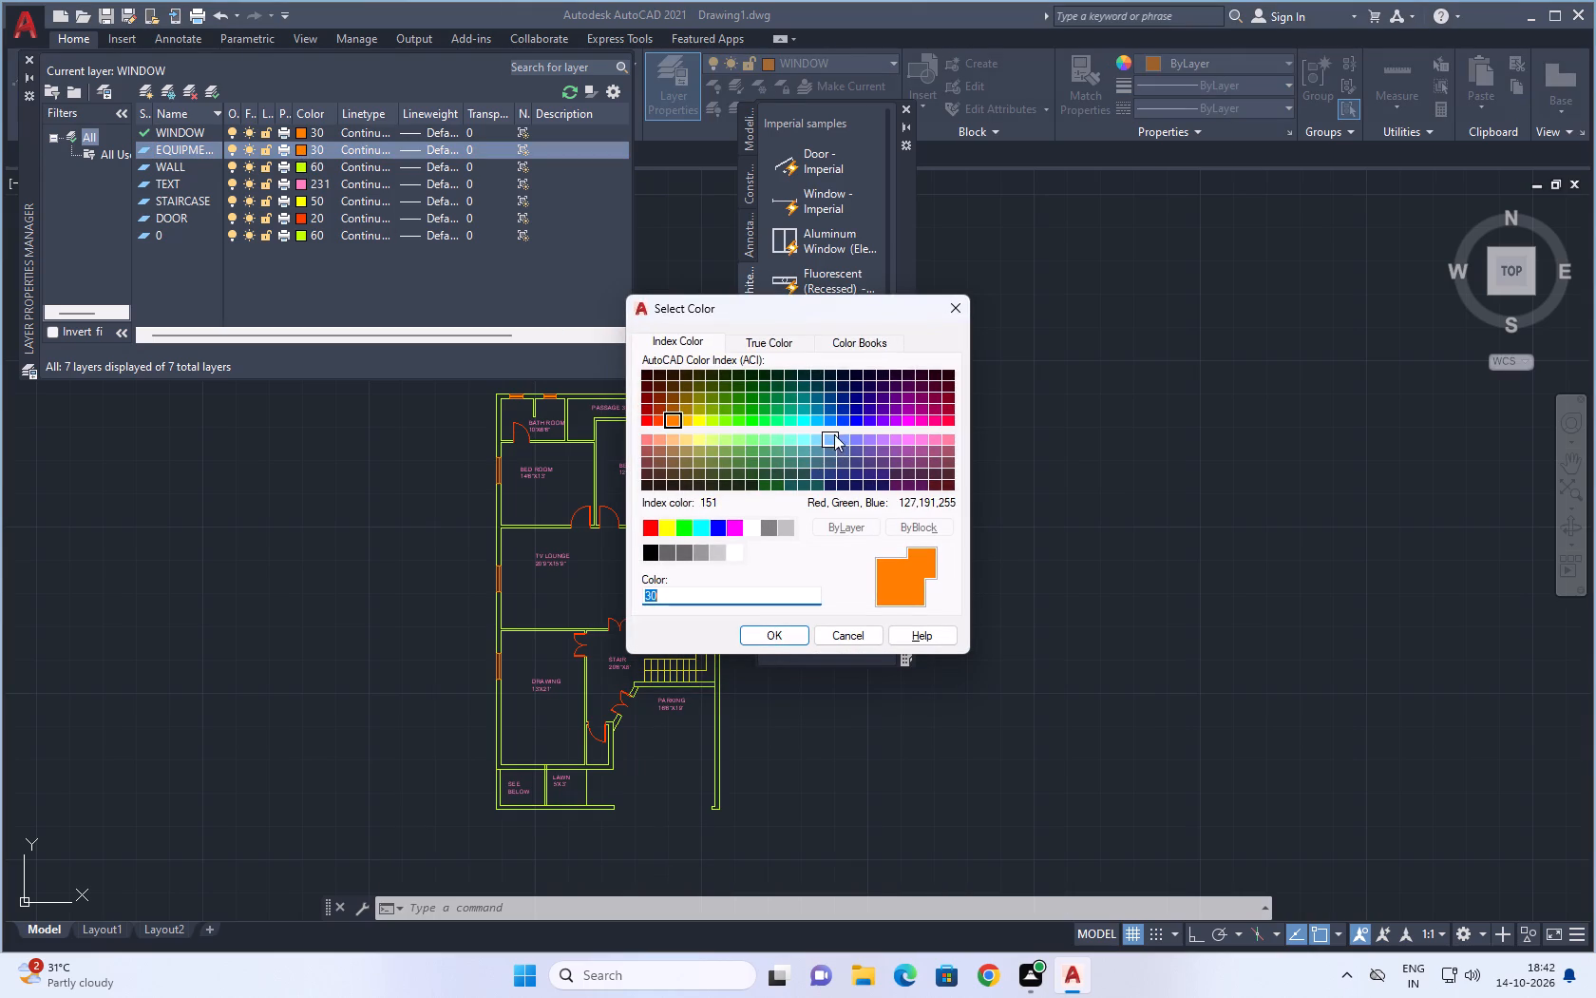
pyautogui.scroll(2, 709, 434)
pyautogui.click(758, 530)
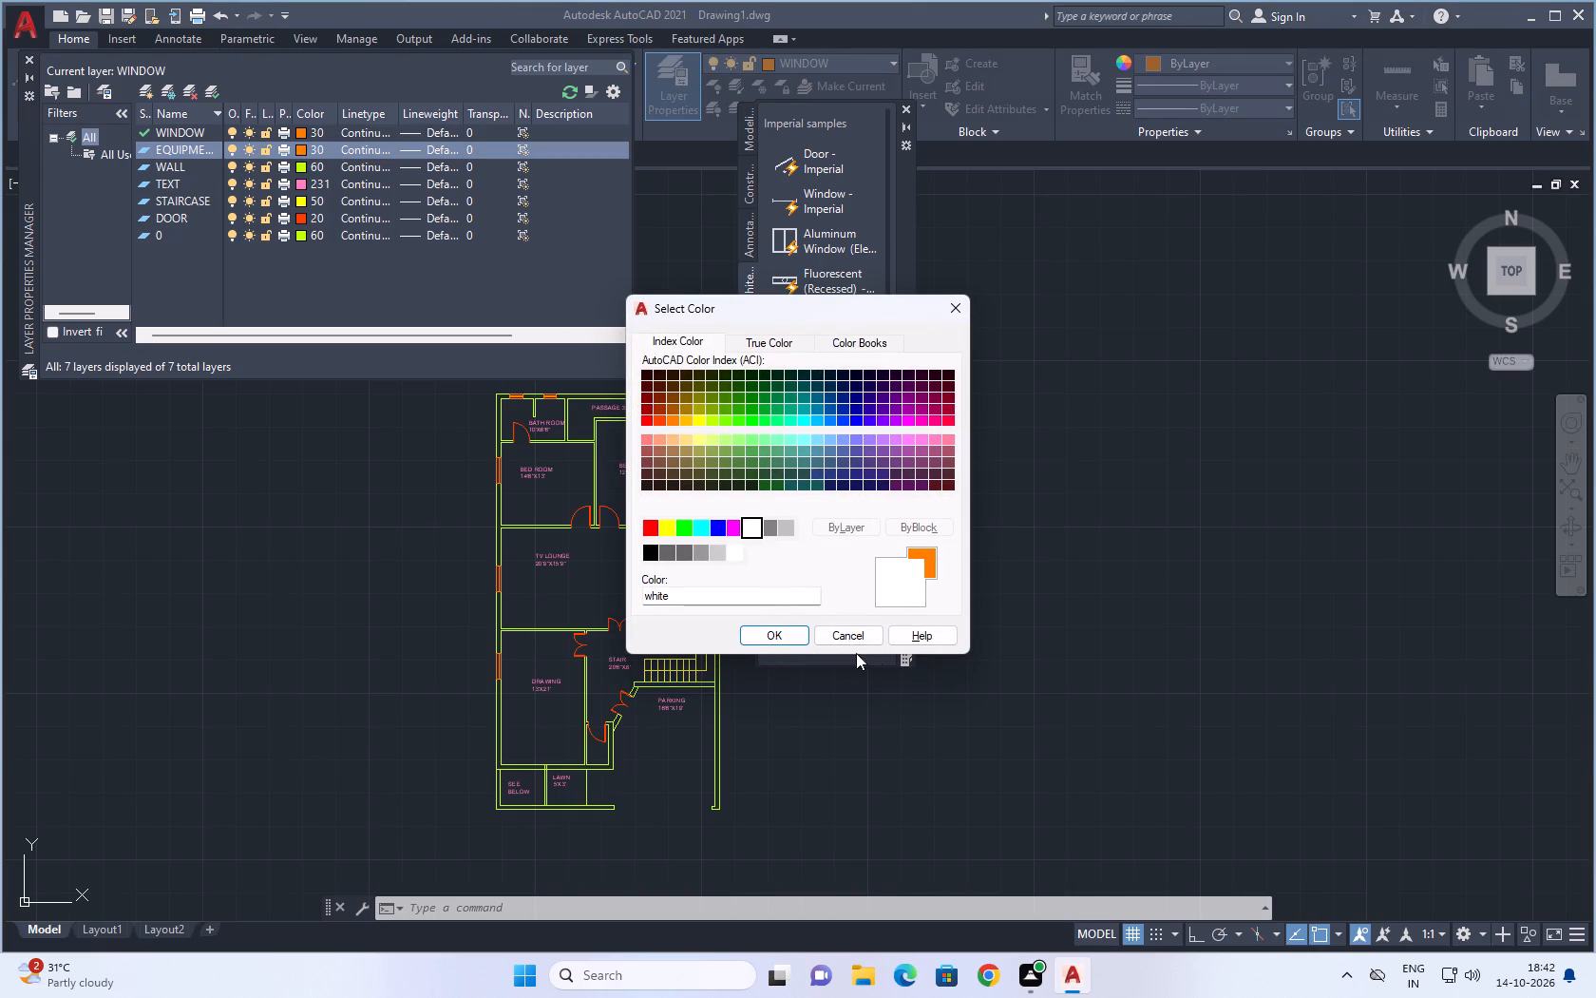
pyautogui.click(781, 635)
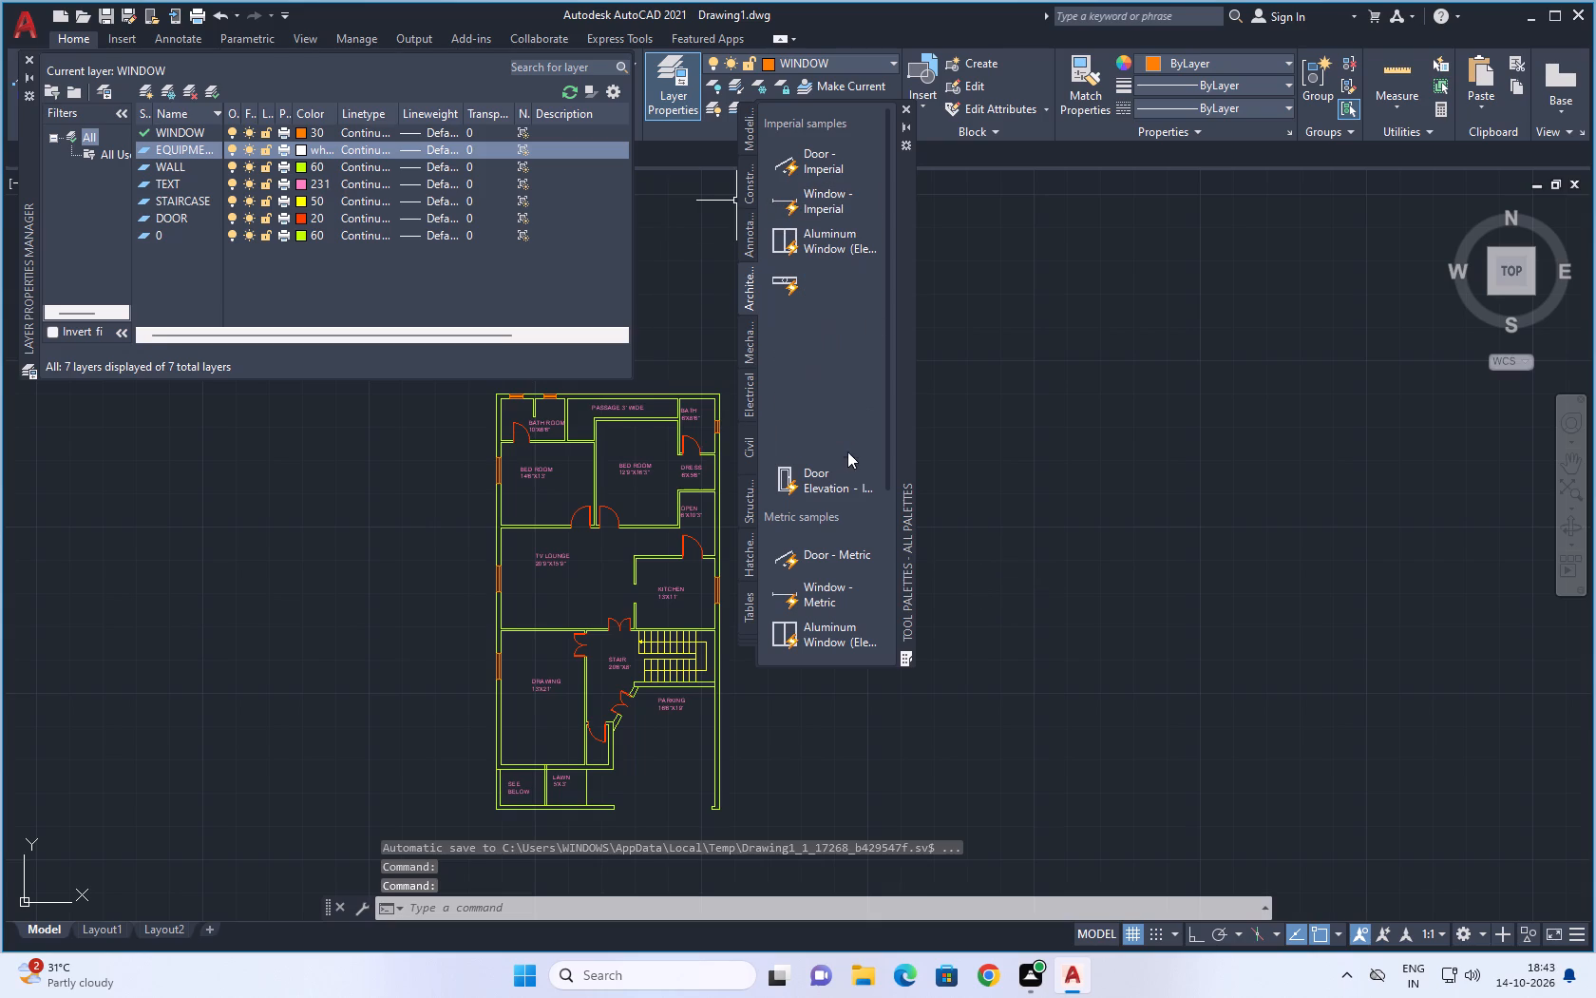
# Place the Vehicles - Imperial block in the empty area to the right of the floor plan and close the open palettes.
pyautogui.moveTo(833, 441); pyautogui.dragTo(1014, 560)
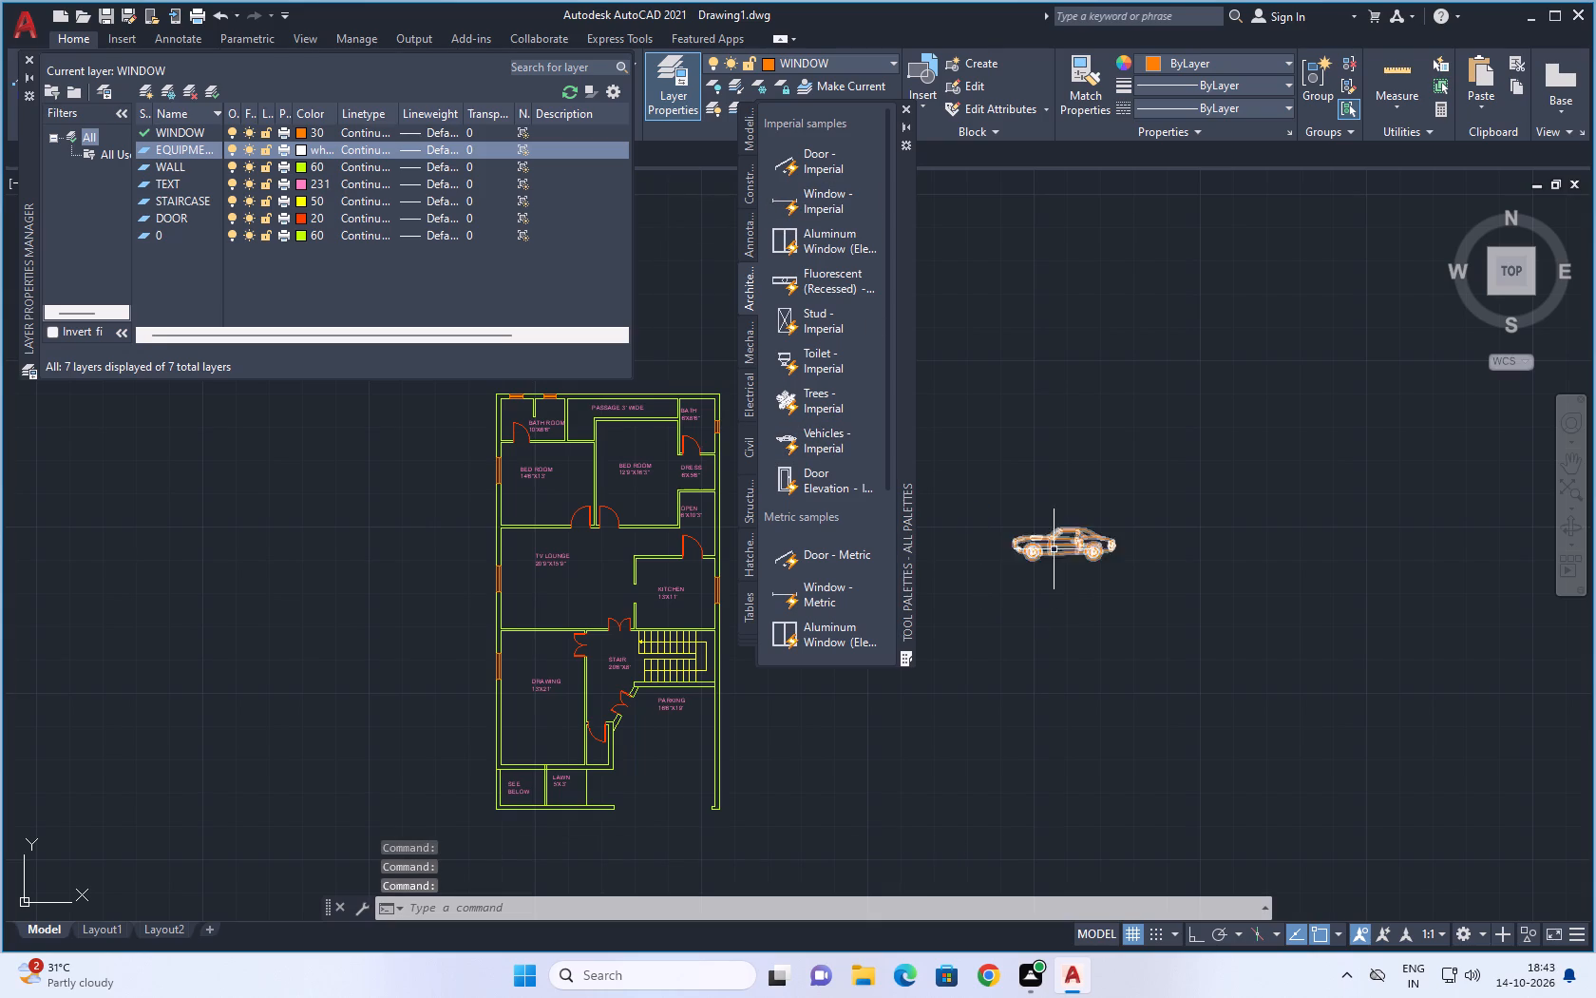
pyautogui.press('Escape')
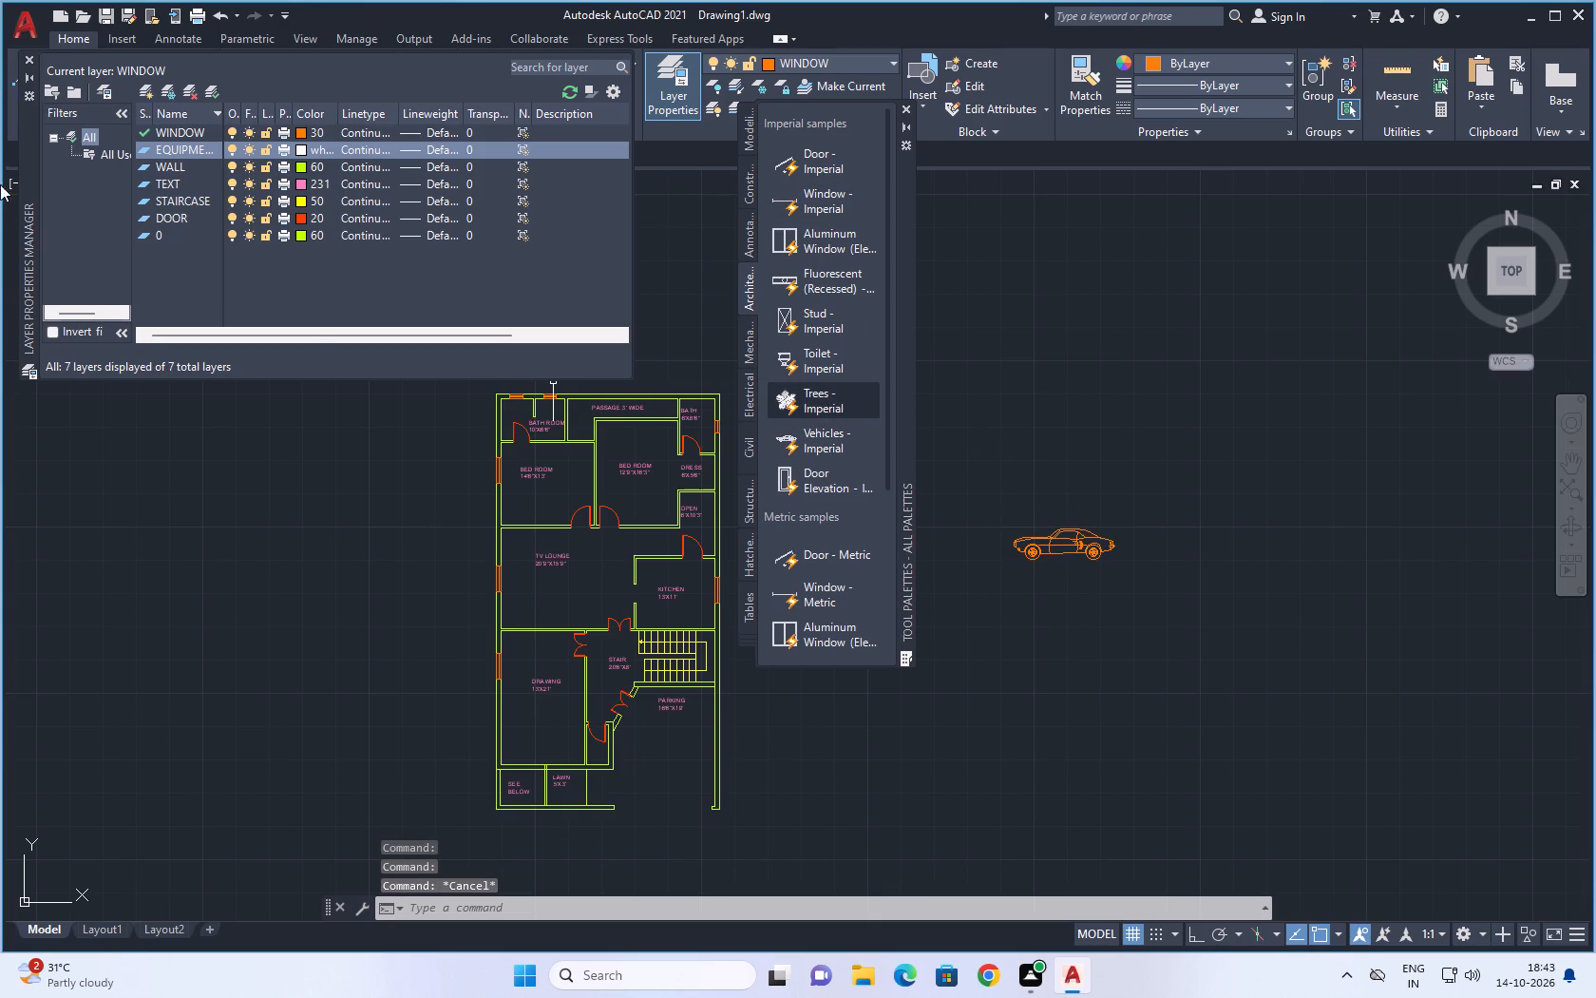
pyautogui.click(26, 58)
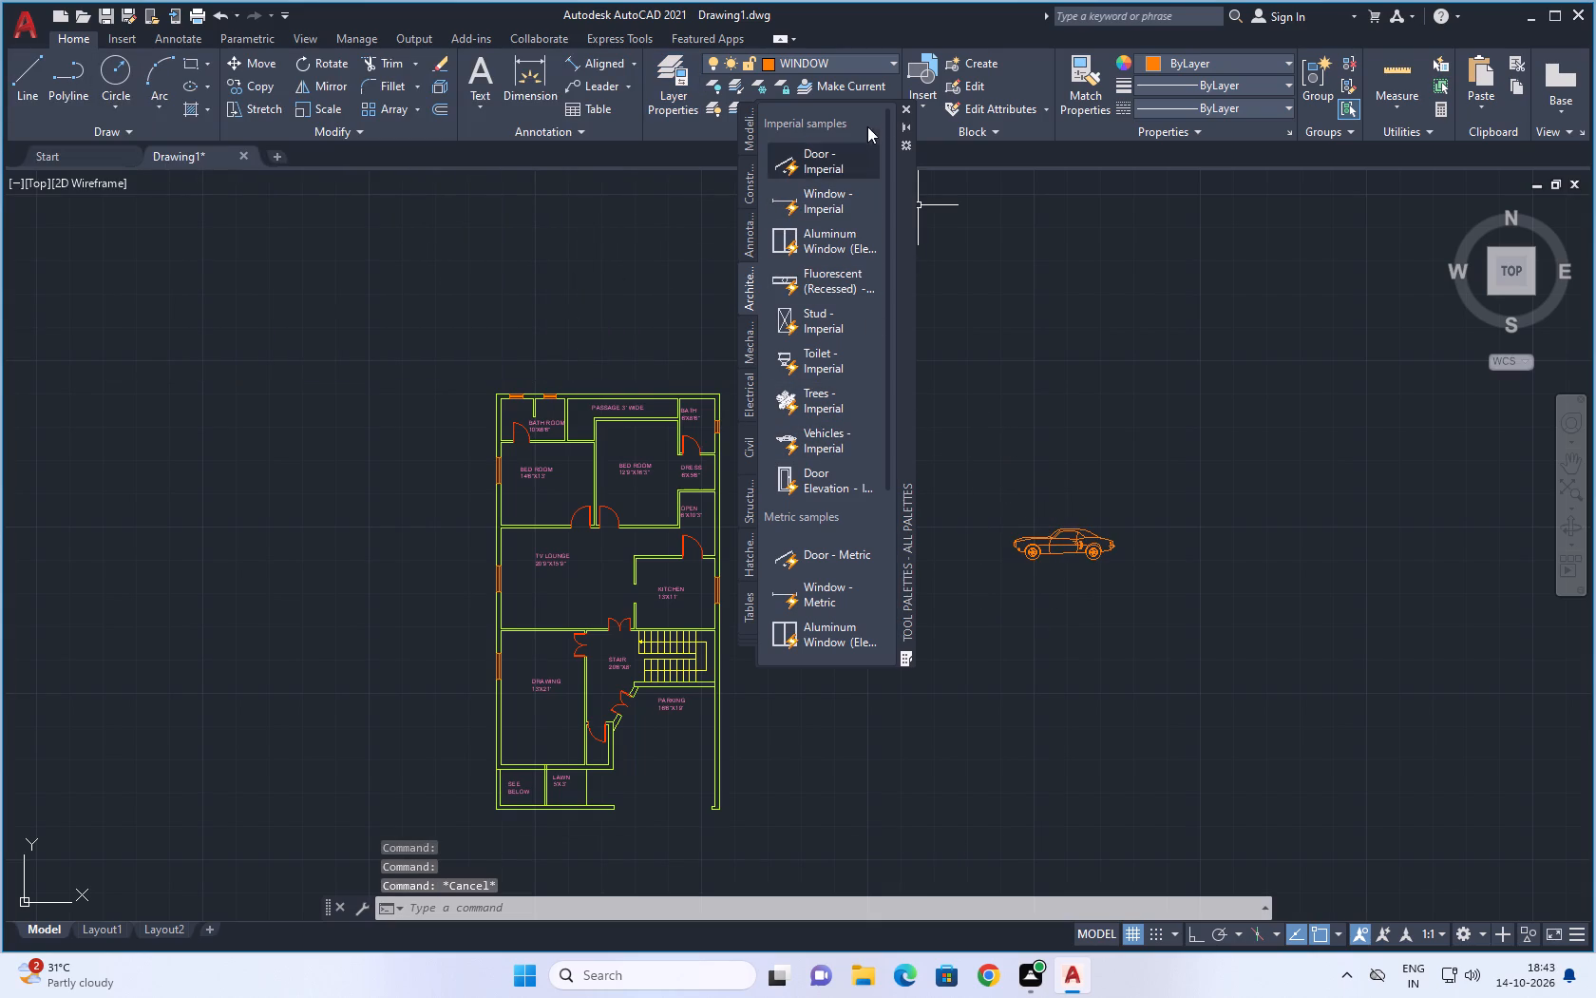
pyautogui.click(905, 109)
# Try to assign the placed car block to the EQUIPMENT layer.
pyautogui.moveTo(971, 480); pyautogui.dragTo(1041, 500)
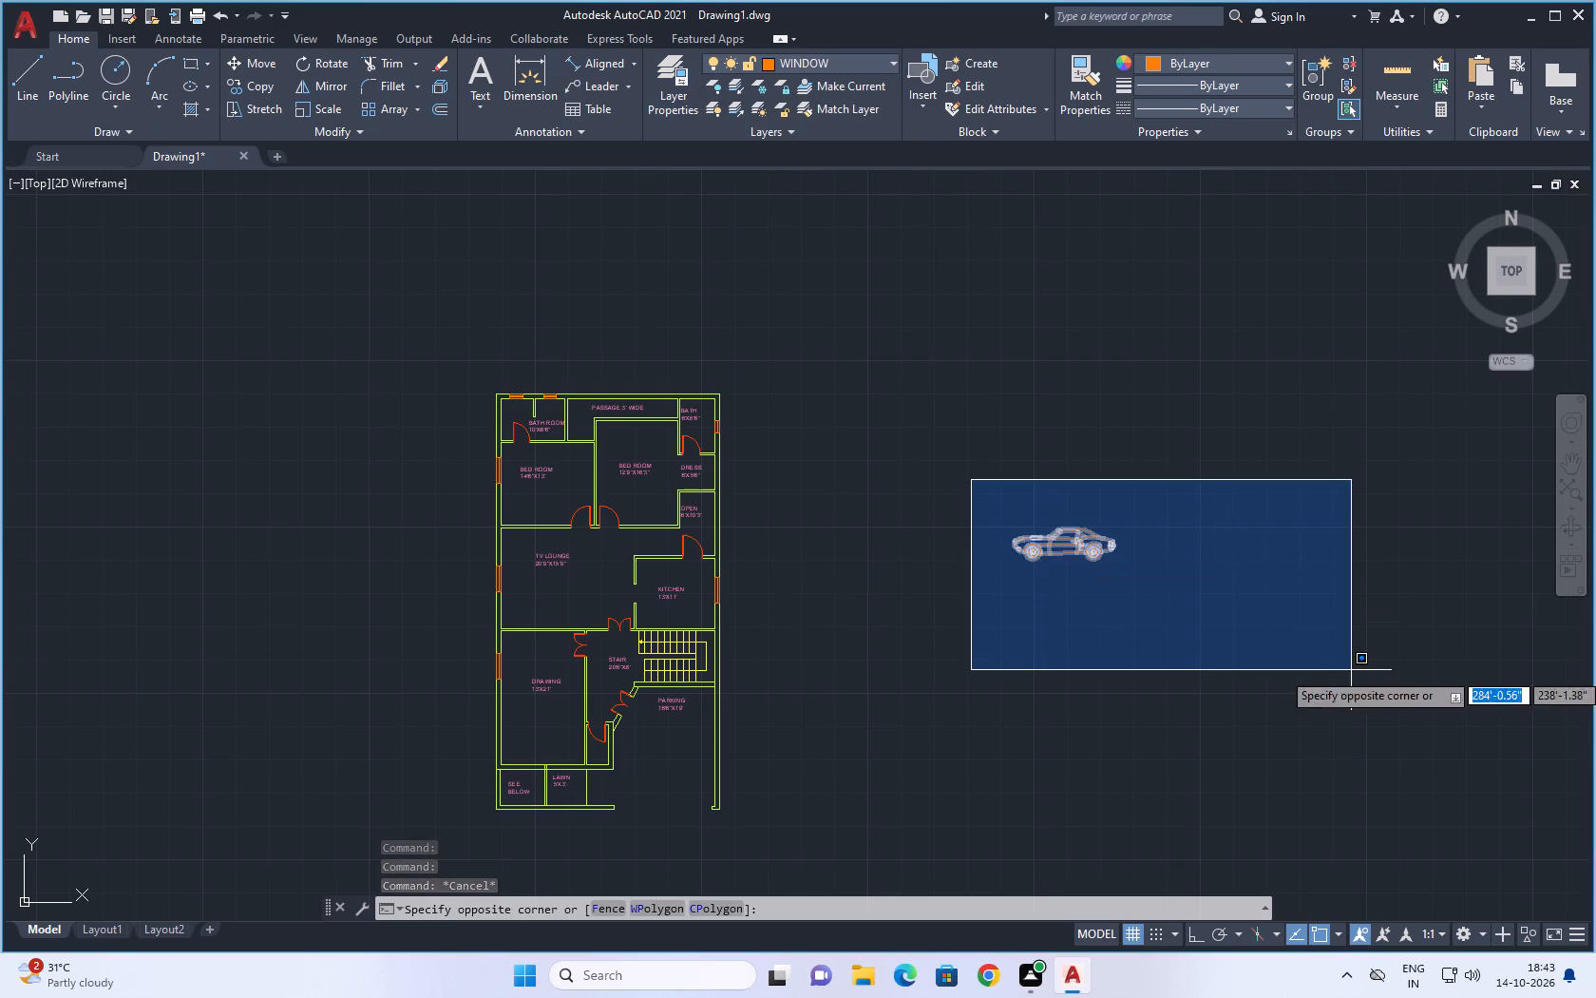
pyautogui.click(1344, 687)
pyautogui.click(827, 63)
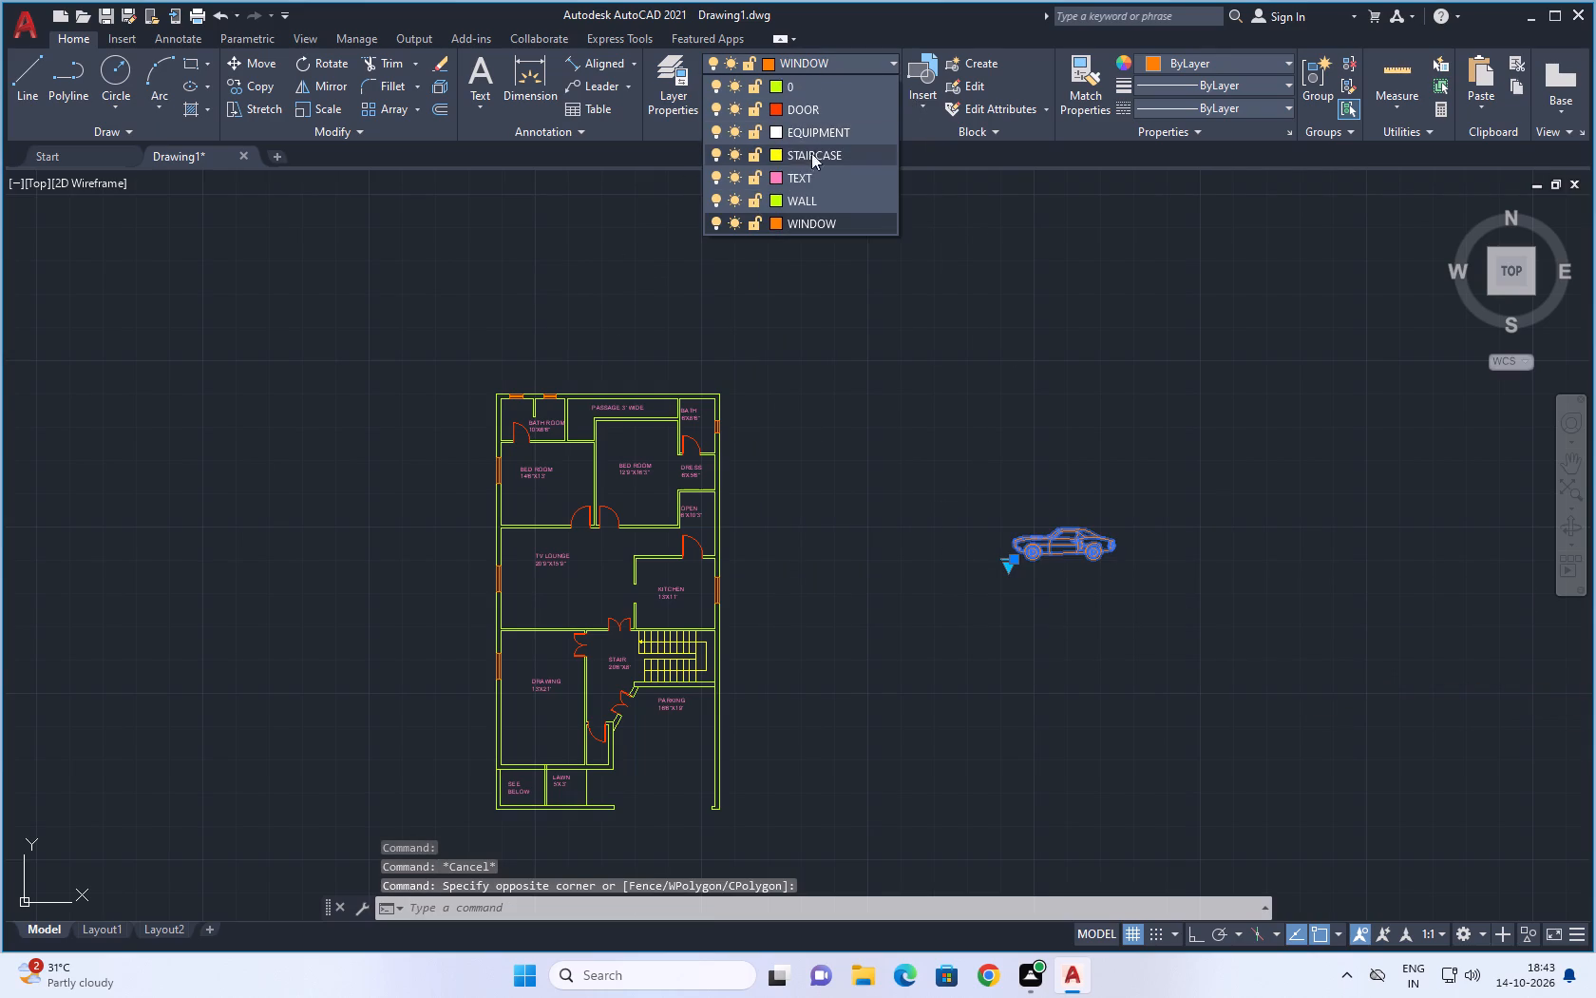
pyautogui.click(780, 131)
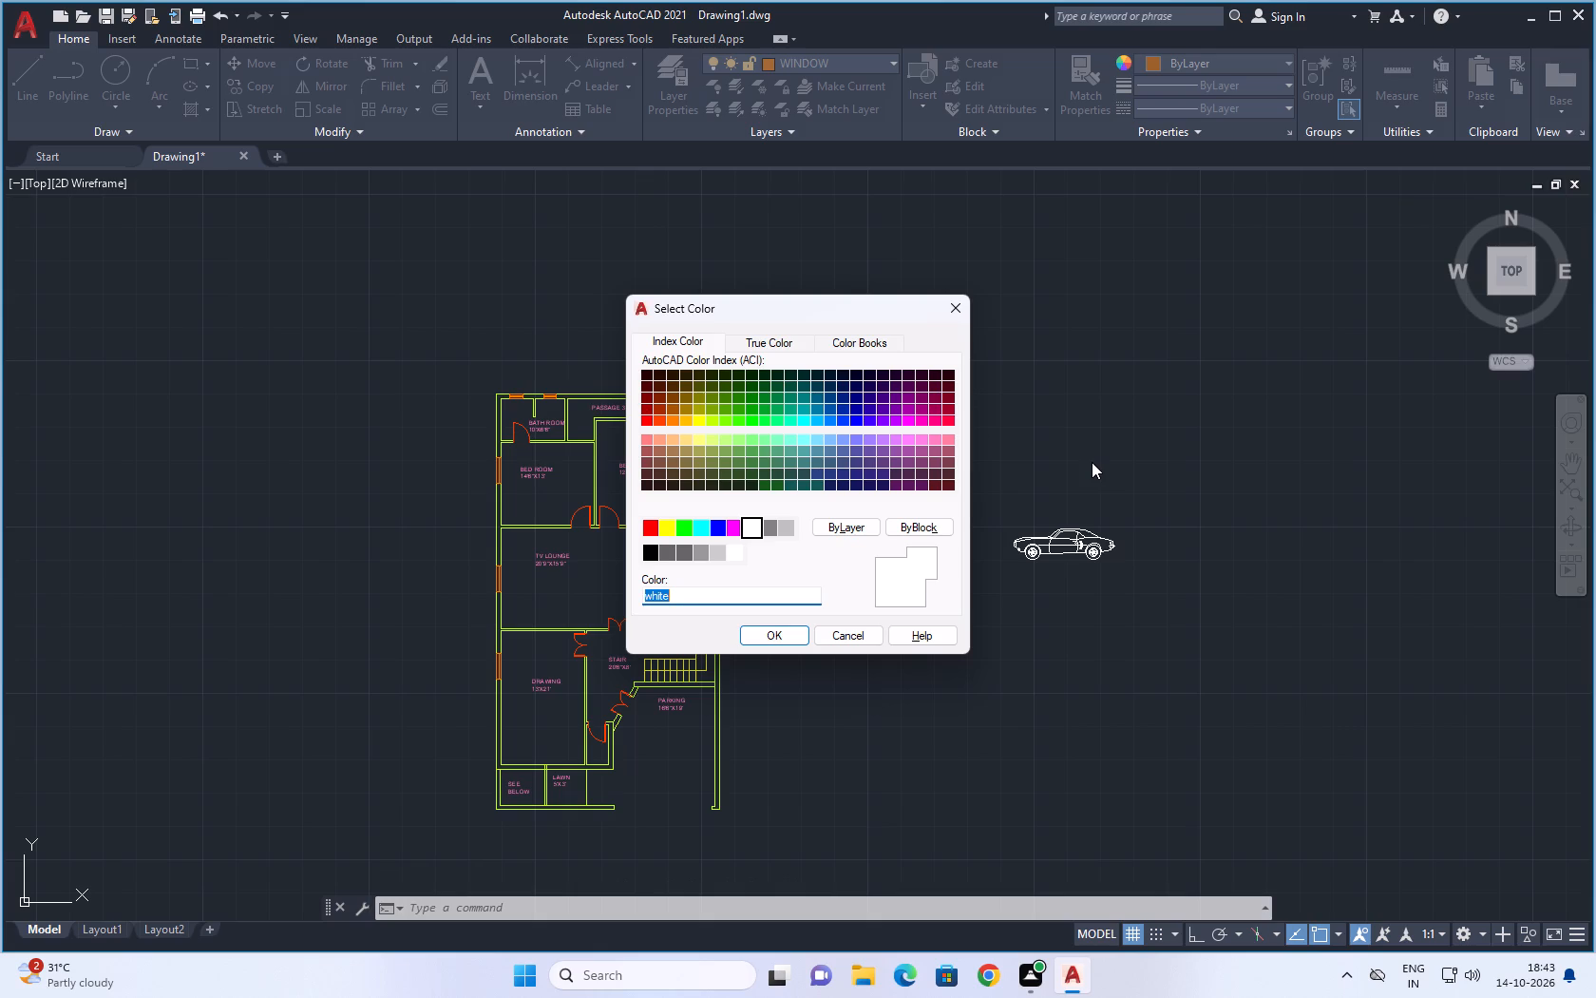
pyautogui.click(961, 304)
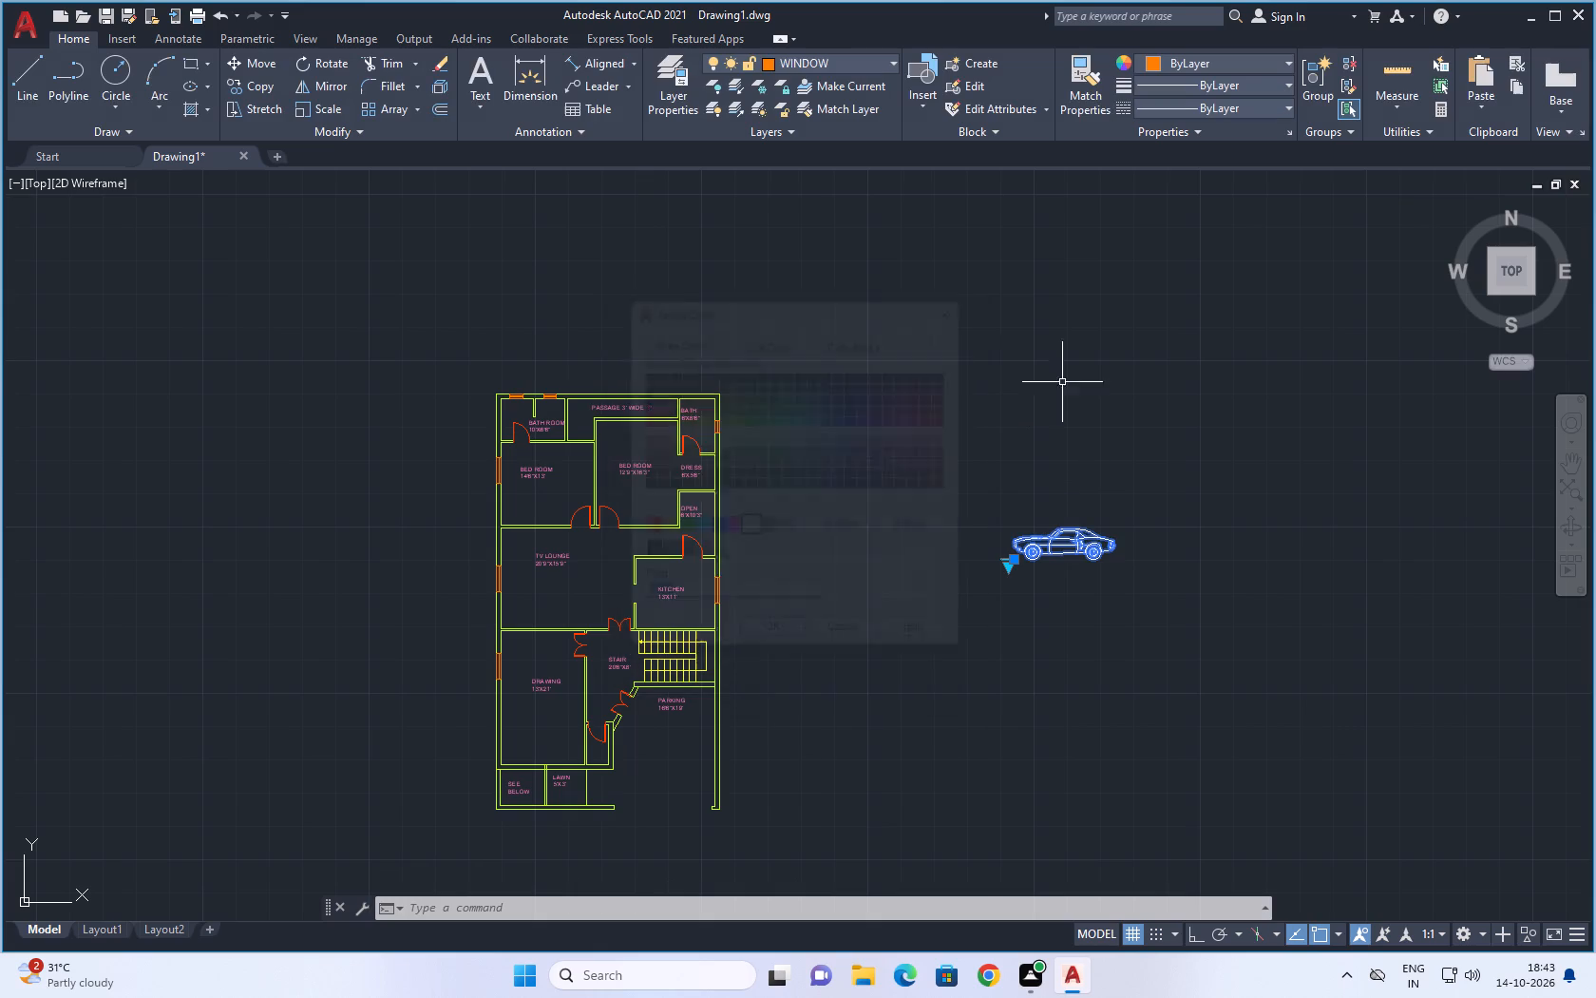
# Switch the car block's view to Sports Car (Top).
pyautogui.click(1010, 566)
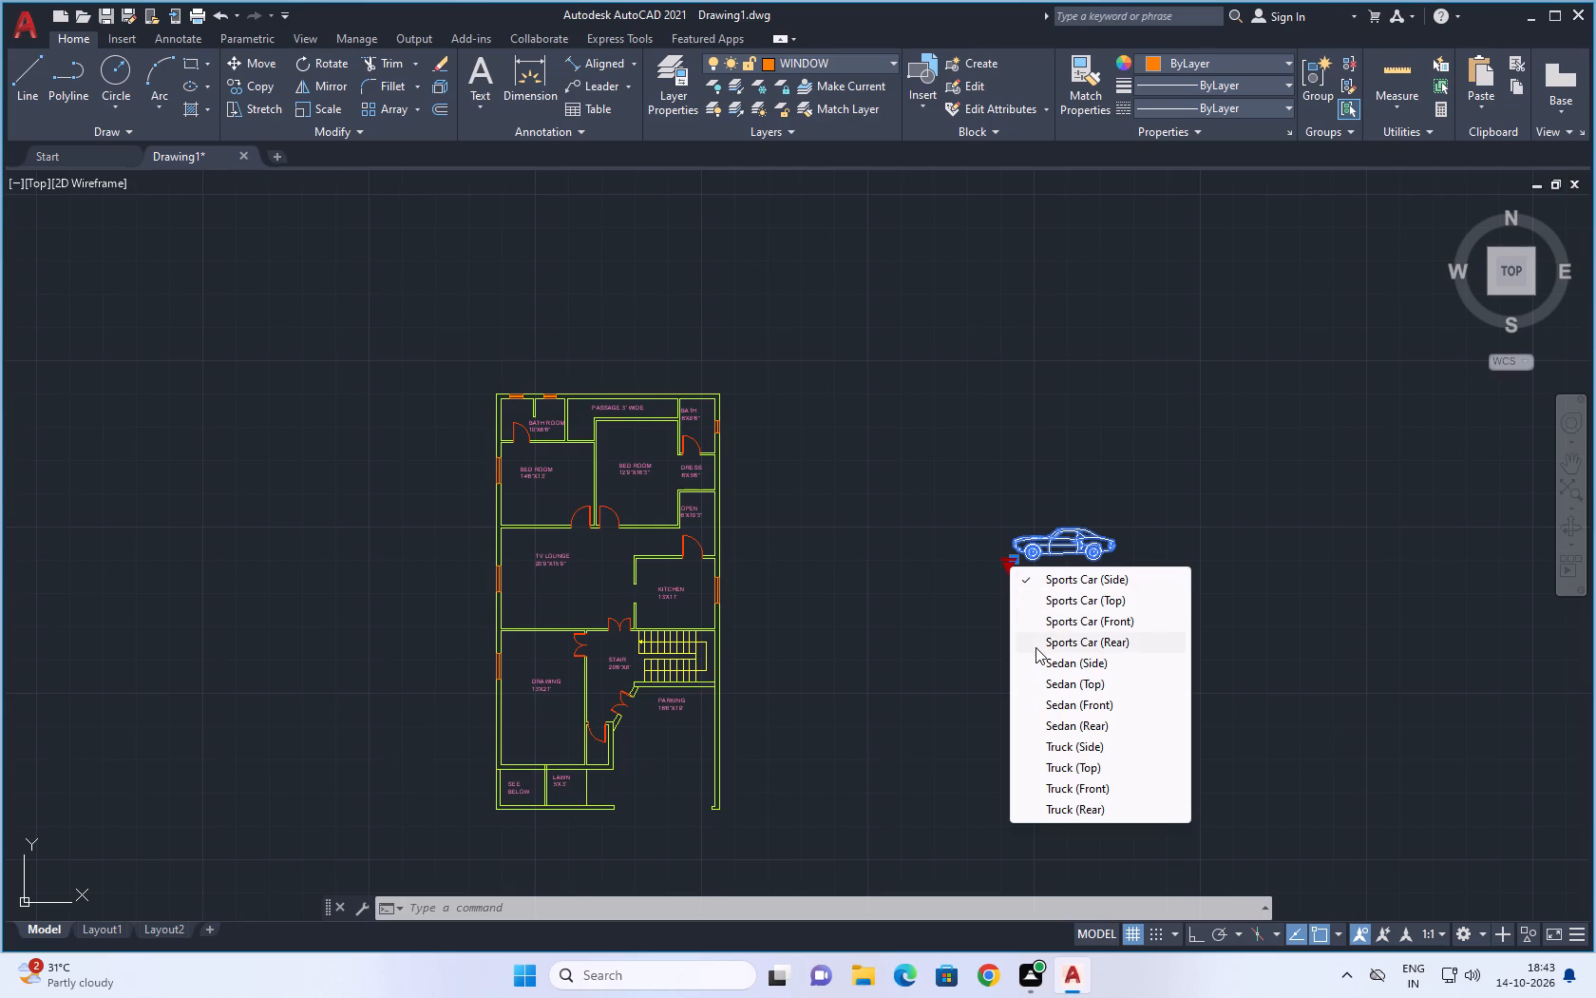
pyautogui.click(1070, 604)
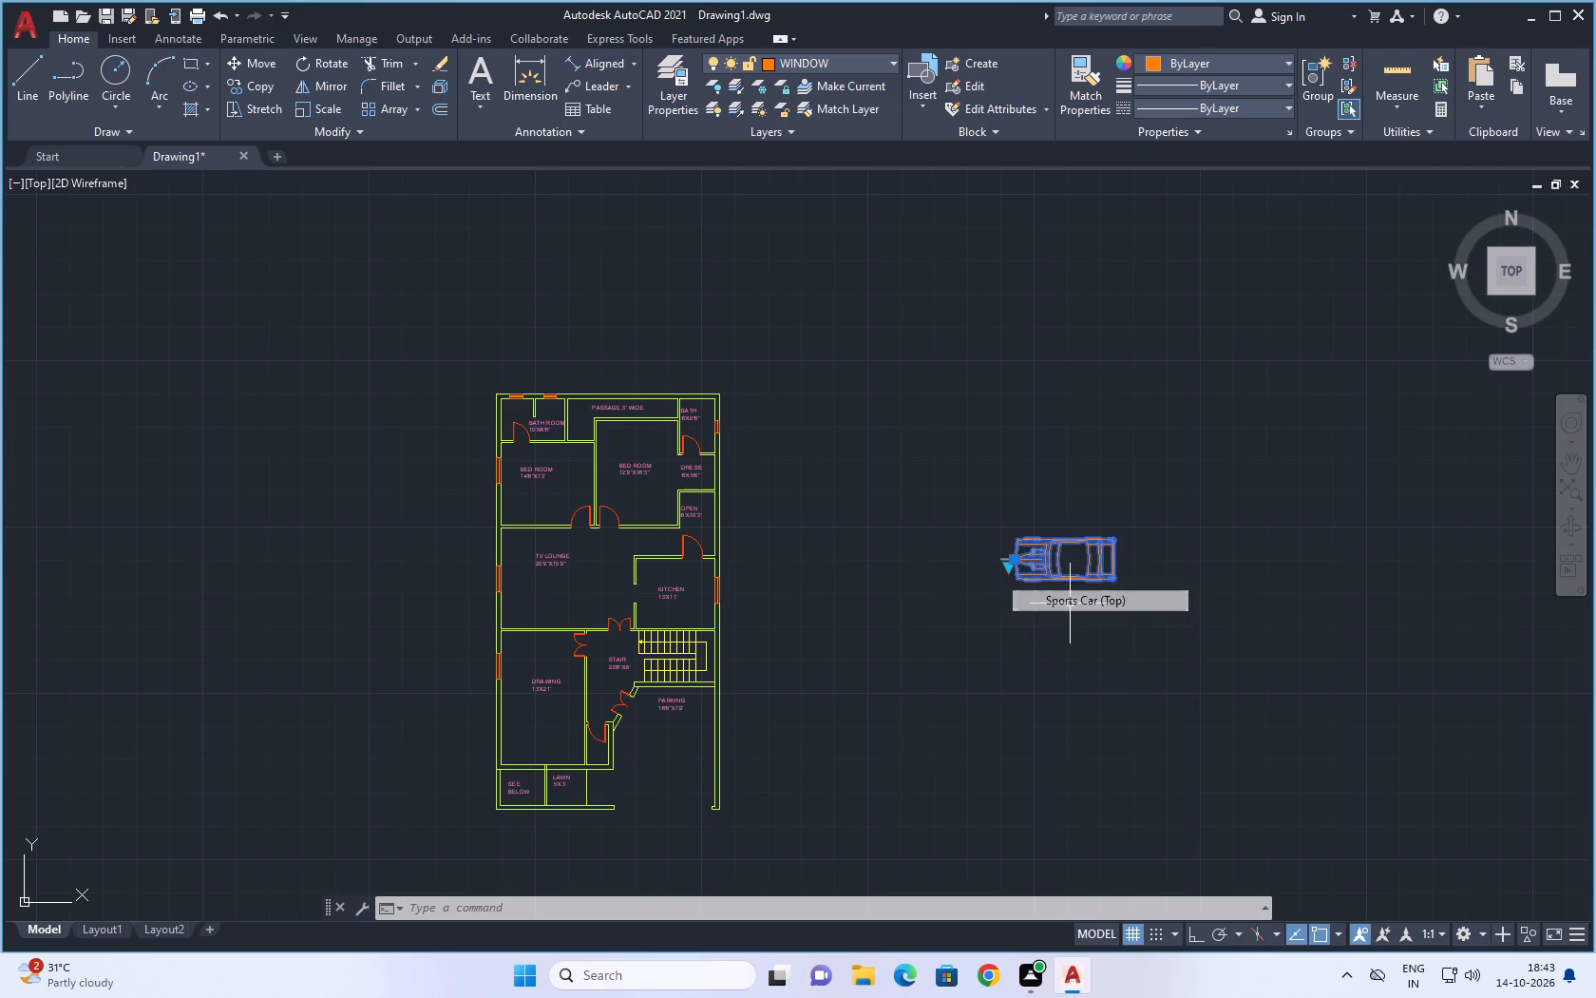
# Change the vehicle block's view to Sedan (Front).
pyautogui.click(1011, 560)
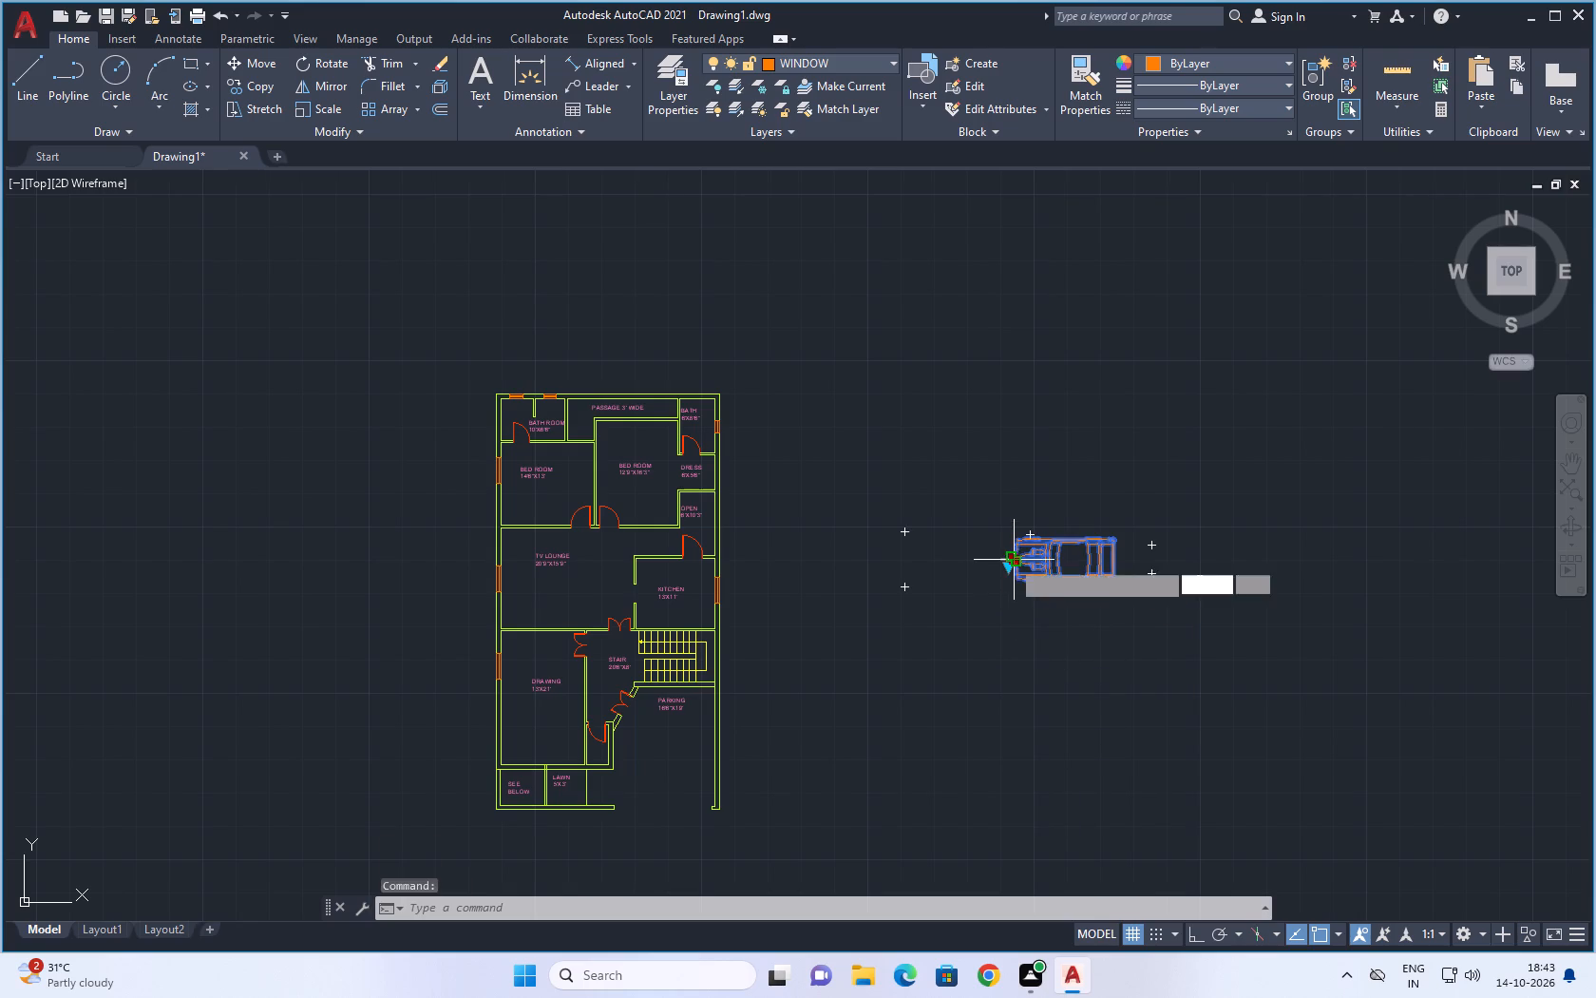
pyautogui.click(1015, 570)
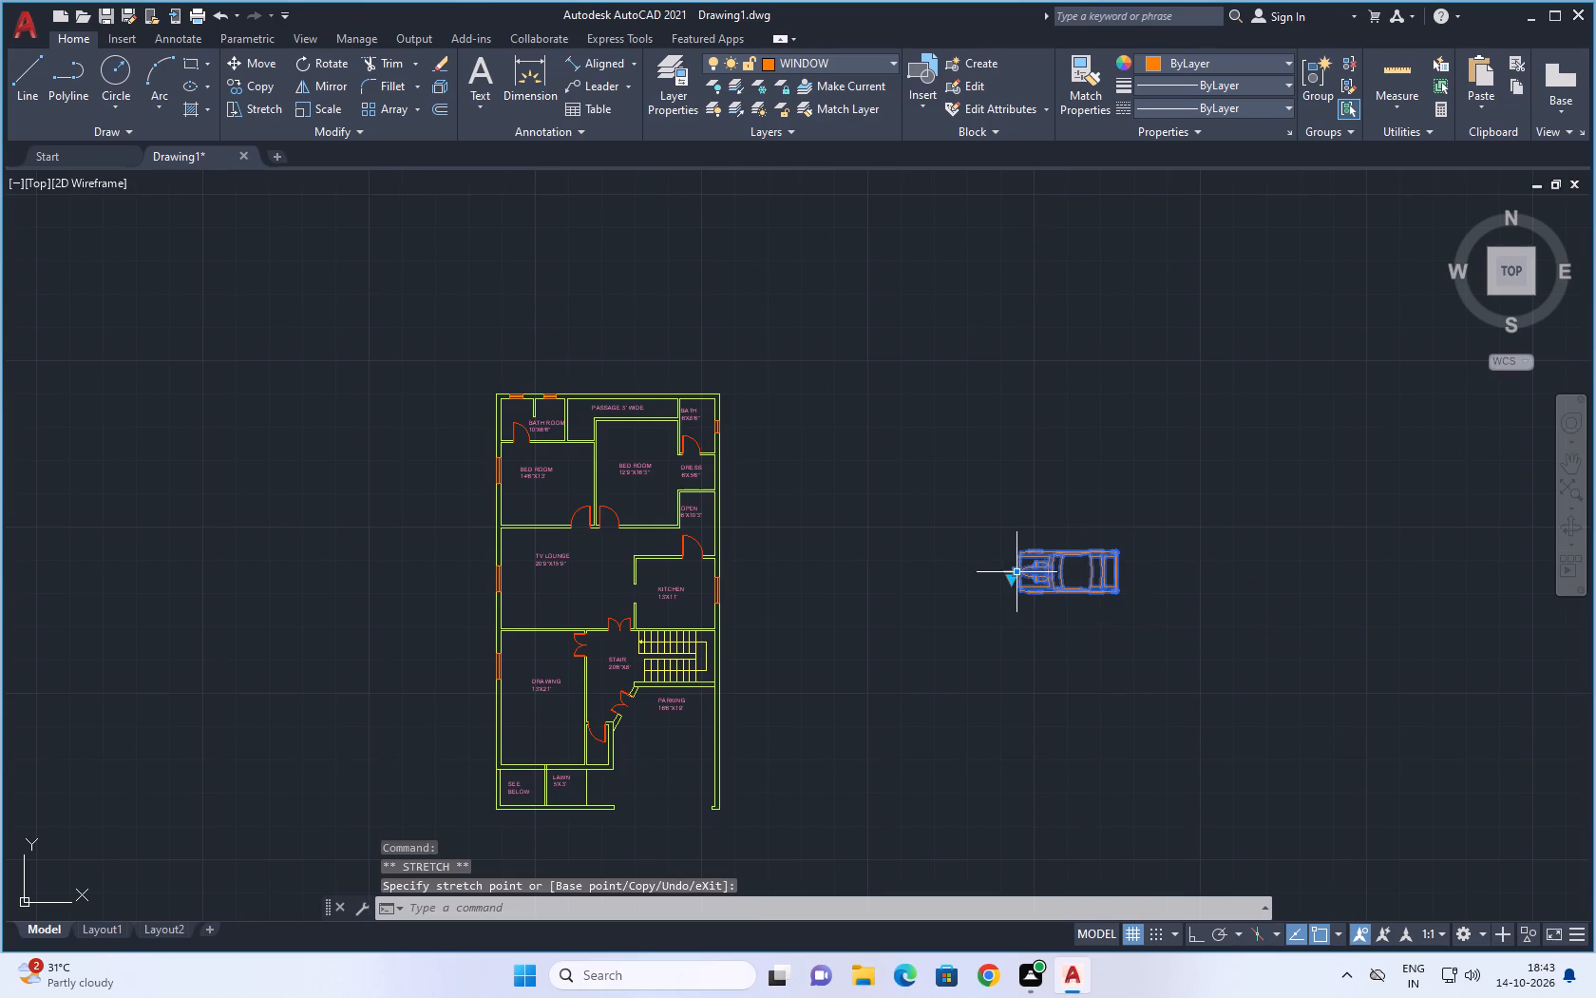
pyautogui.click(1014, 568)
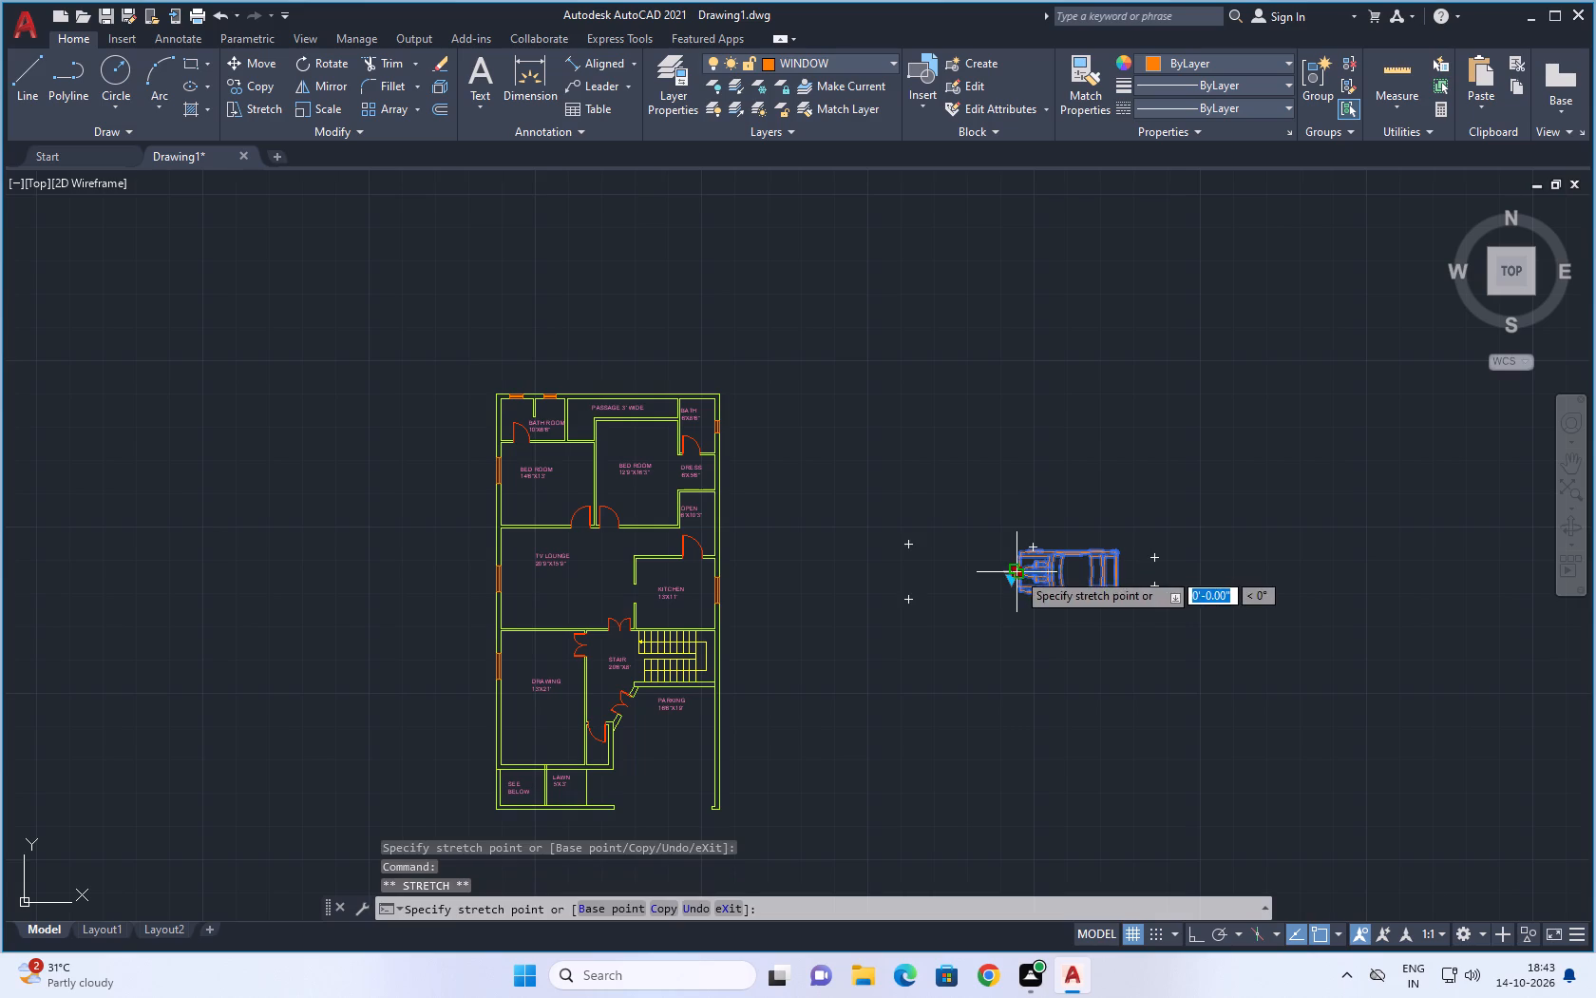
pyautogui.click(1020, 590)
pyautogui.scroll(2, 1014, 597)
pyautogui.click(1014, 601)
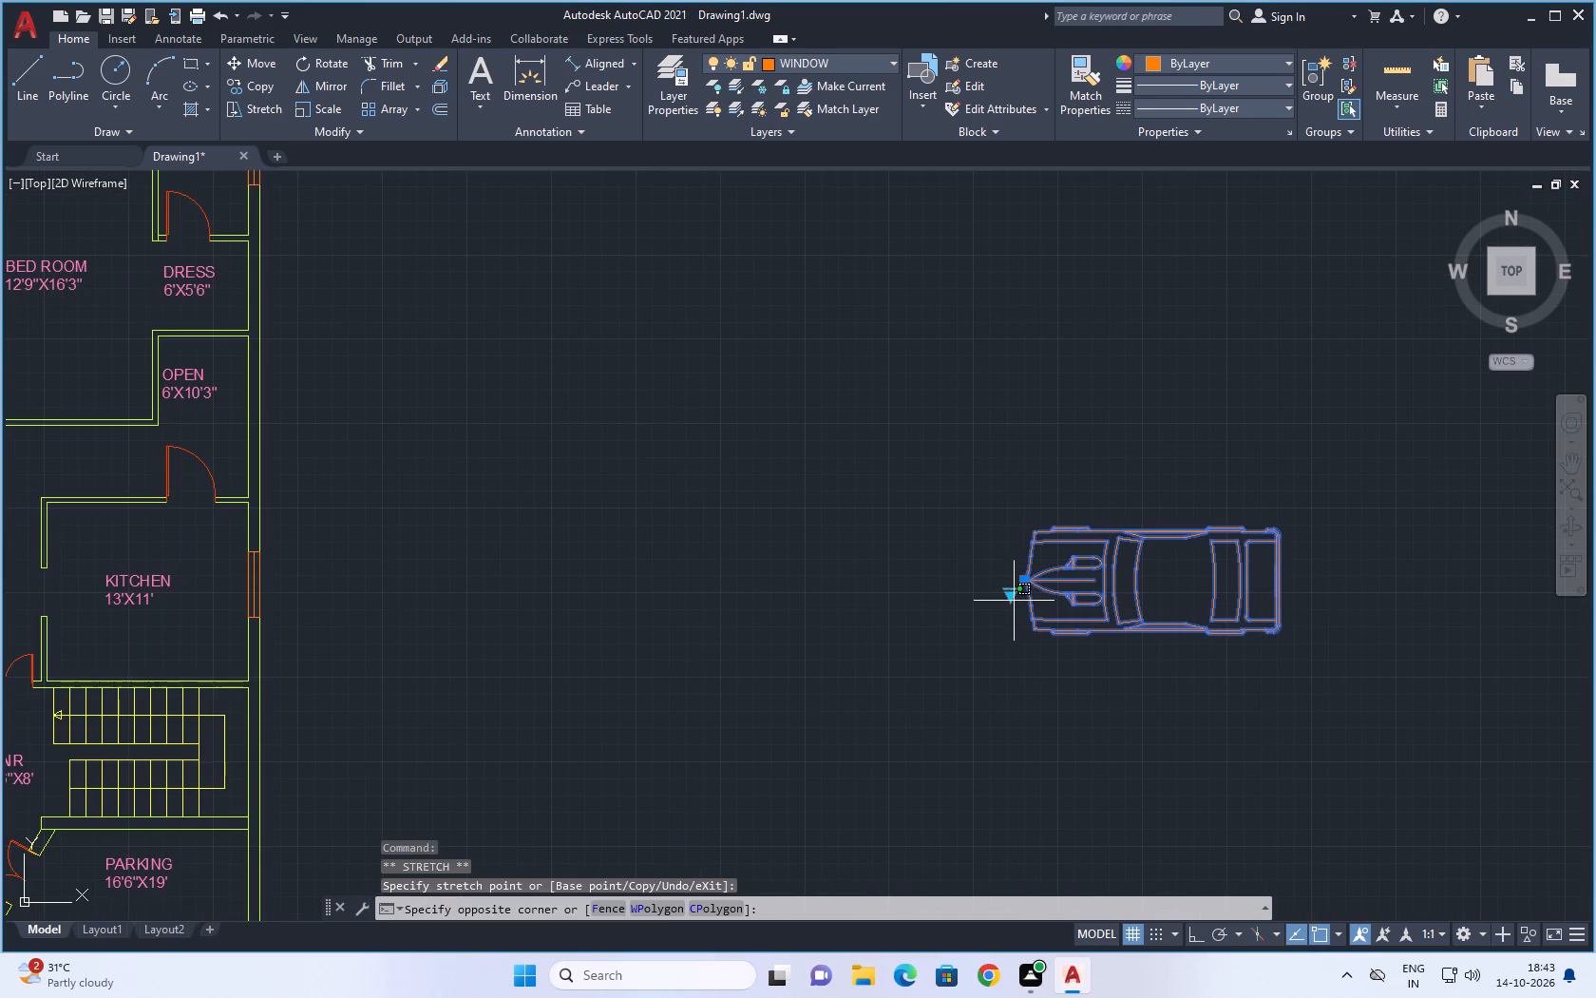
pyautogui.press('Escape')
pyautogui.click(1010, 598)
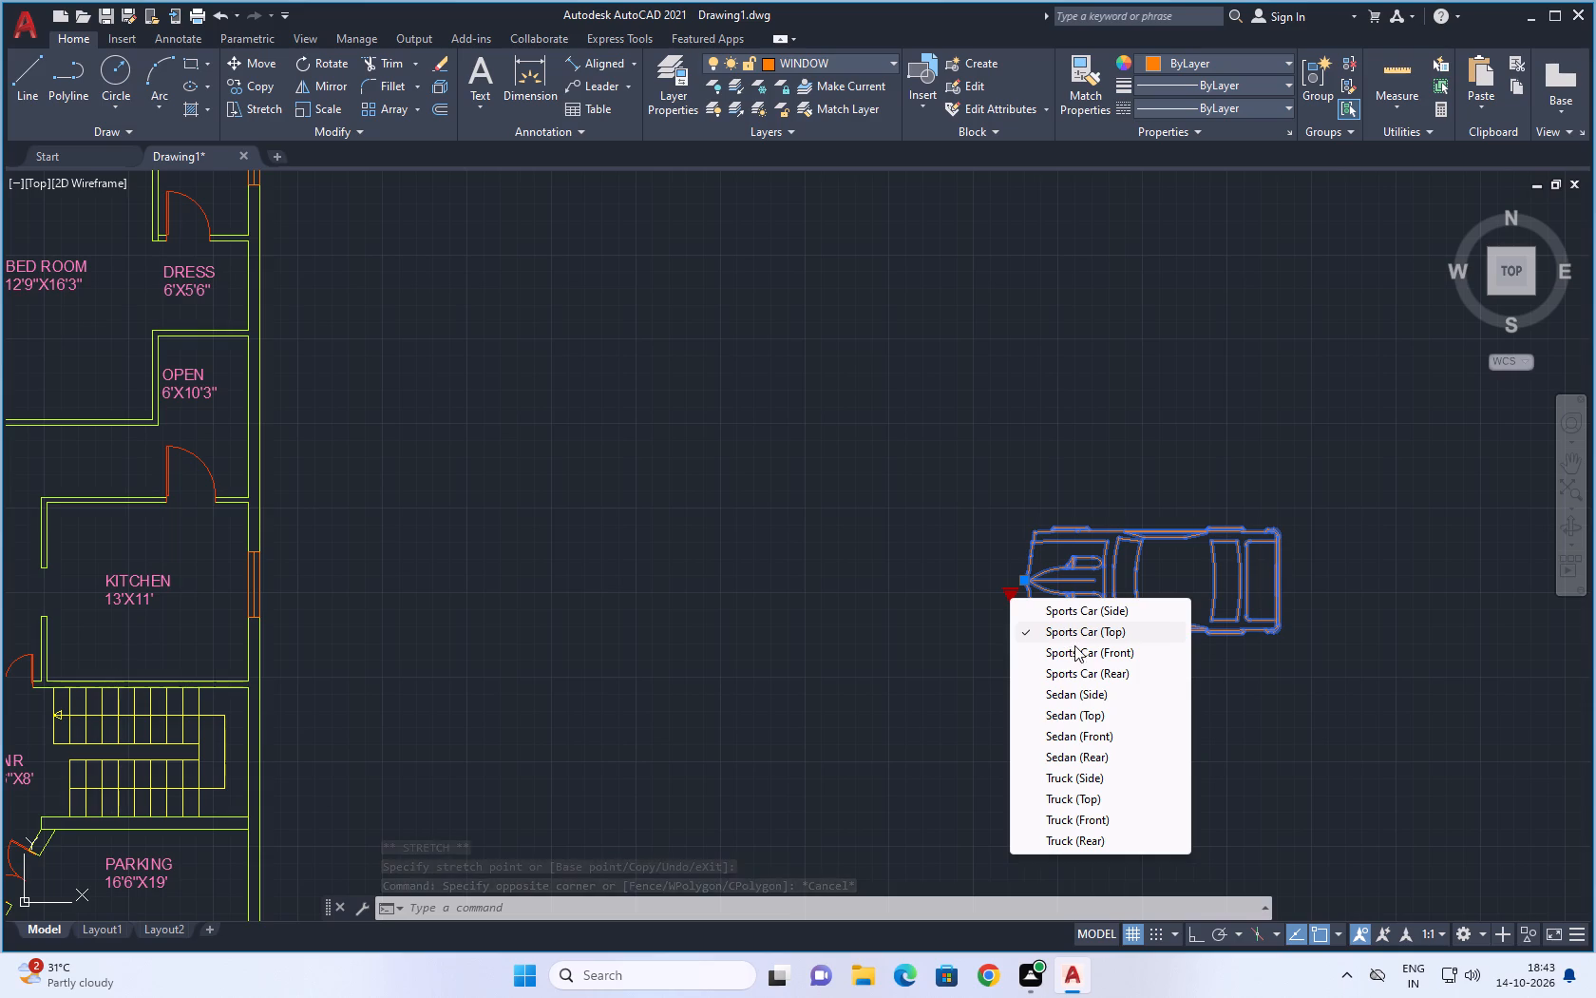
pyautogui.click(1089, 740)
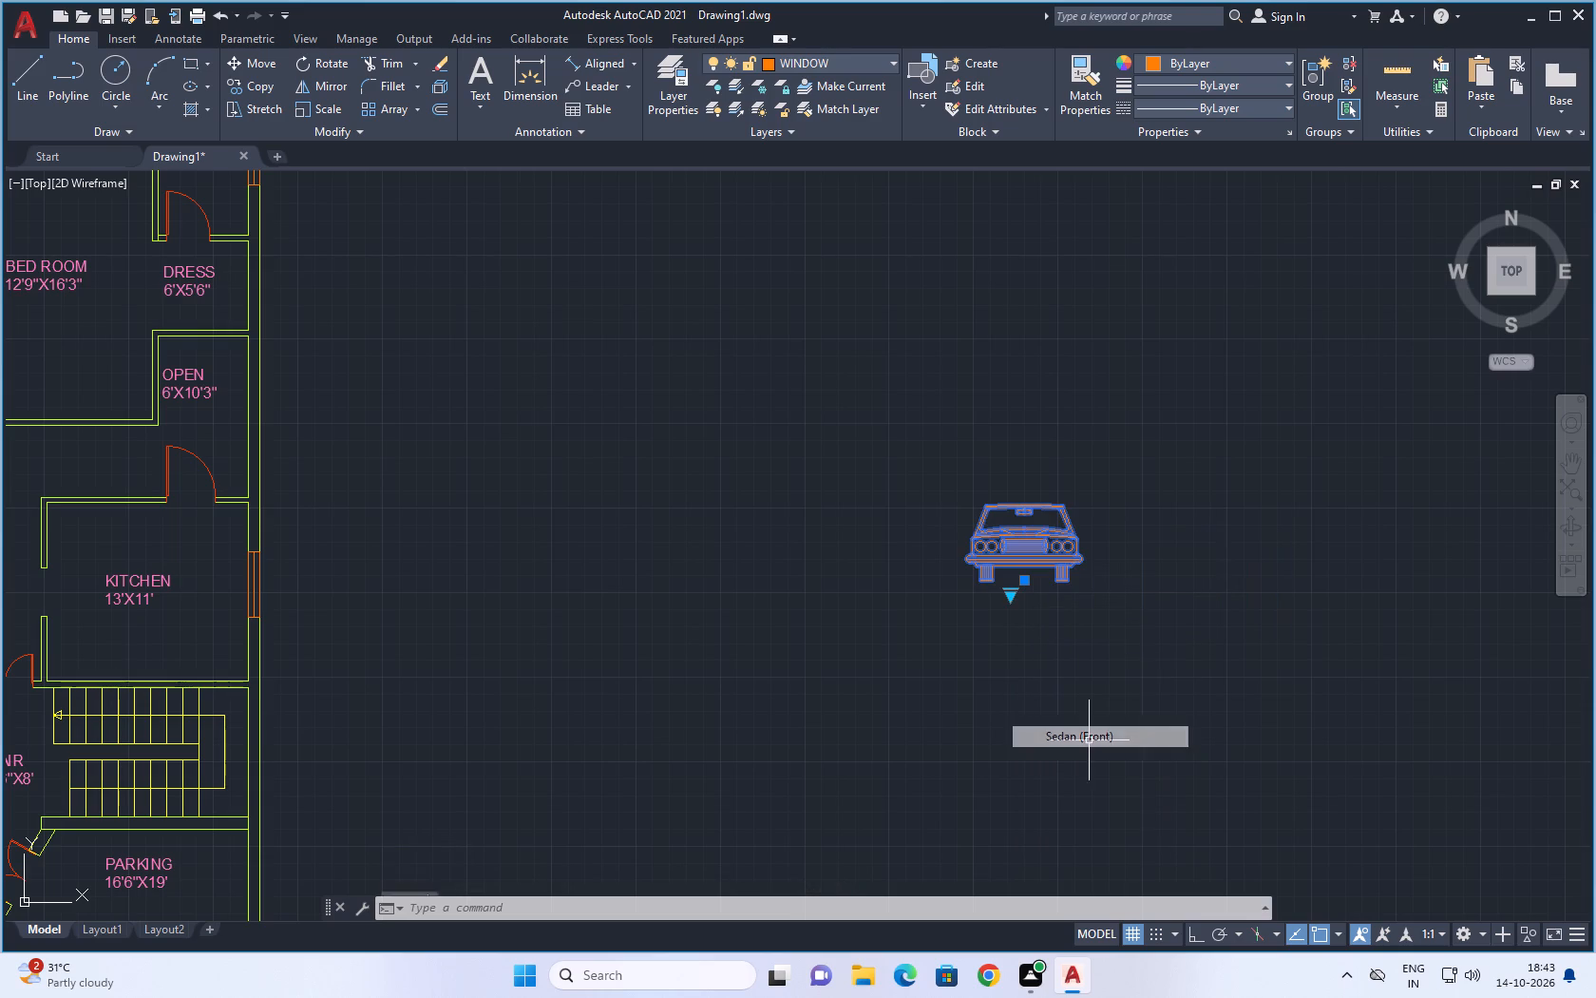
# Change the vehicle block's view to Sedan (Top).
pyautogui.scroll(2, 1010, 609)
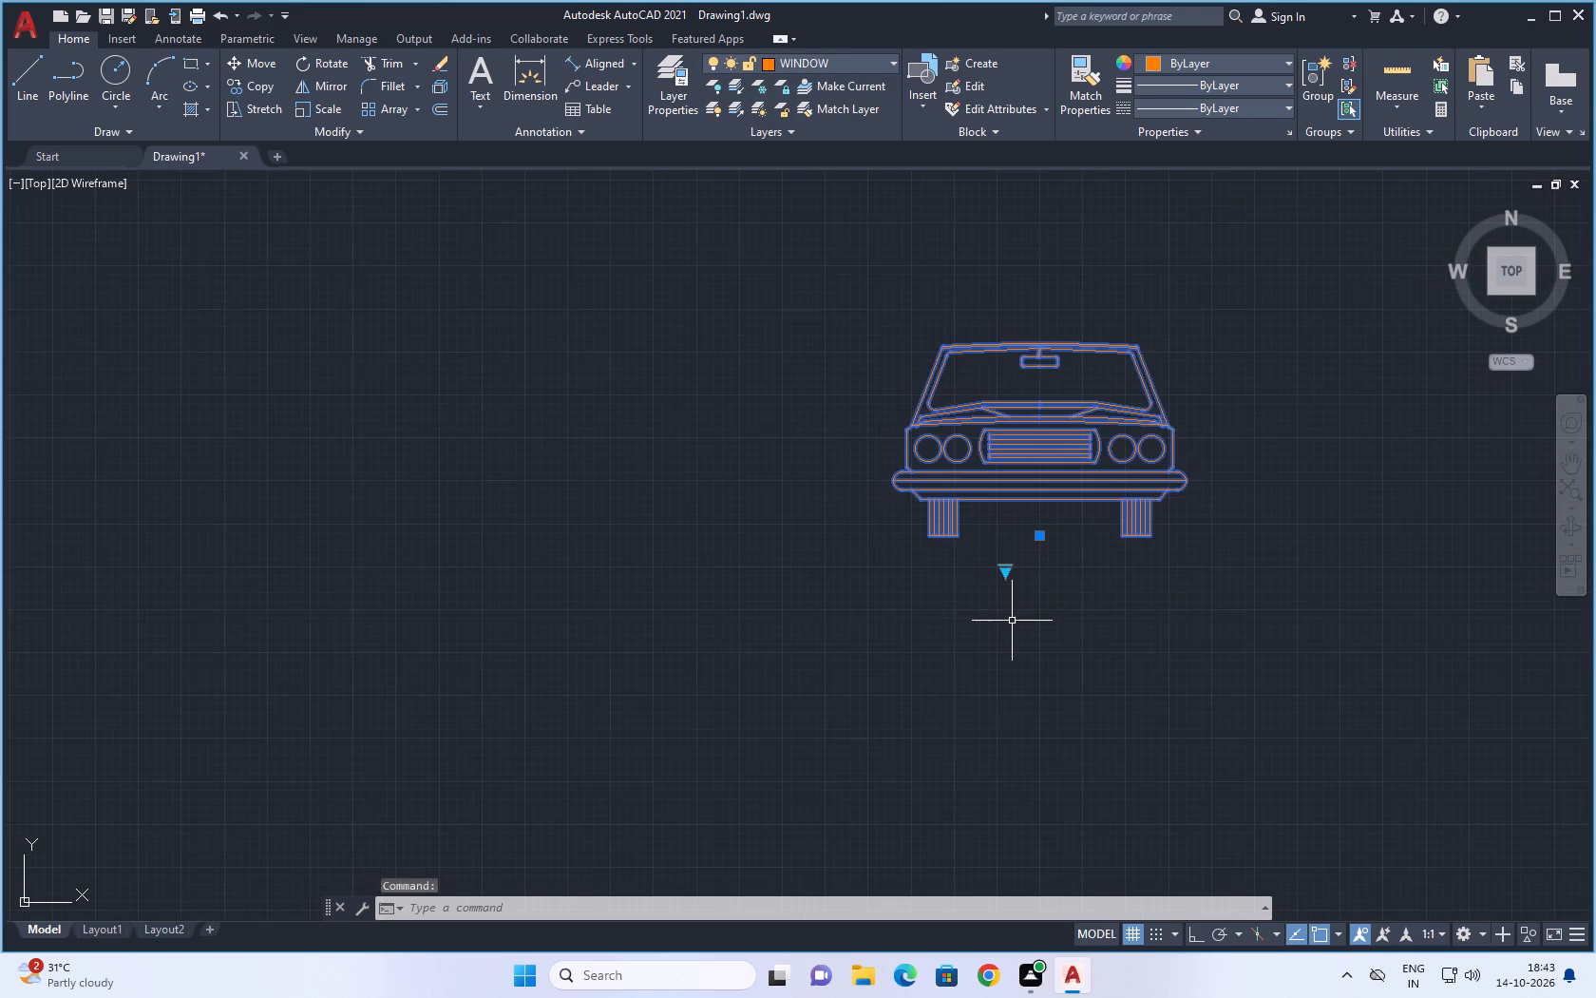
pyautogui.scroll(-3, 1013, 624)
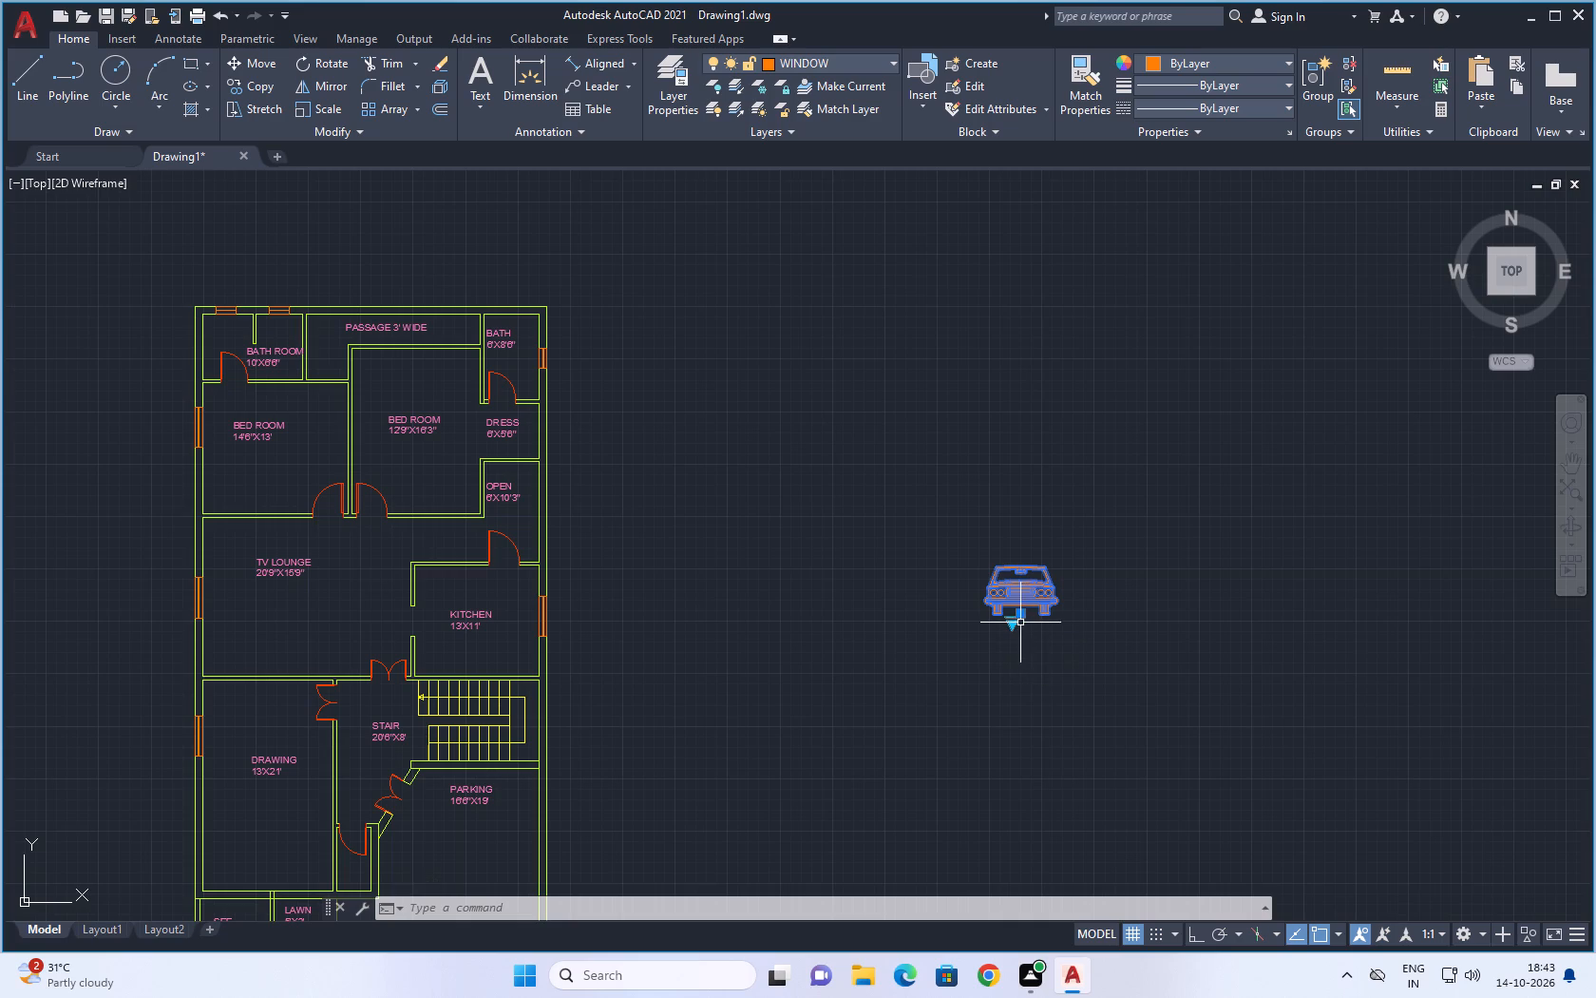
pyautogui.click(1015, 624)
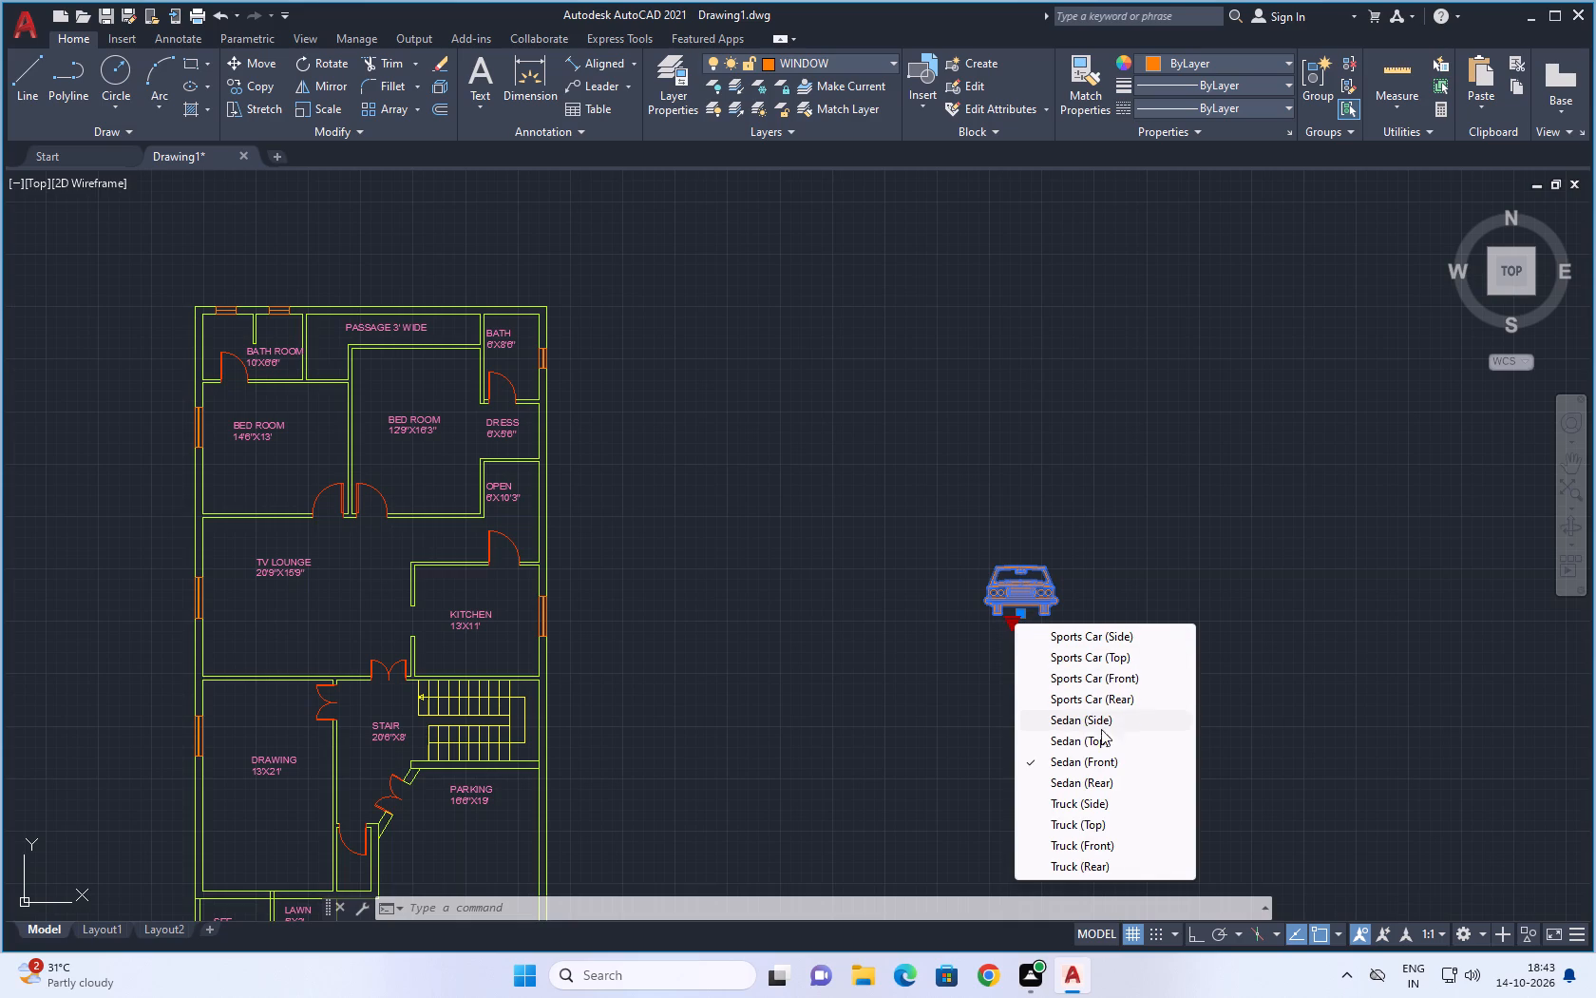
pyautogui.click(1094, 741)
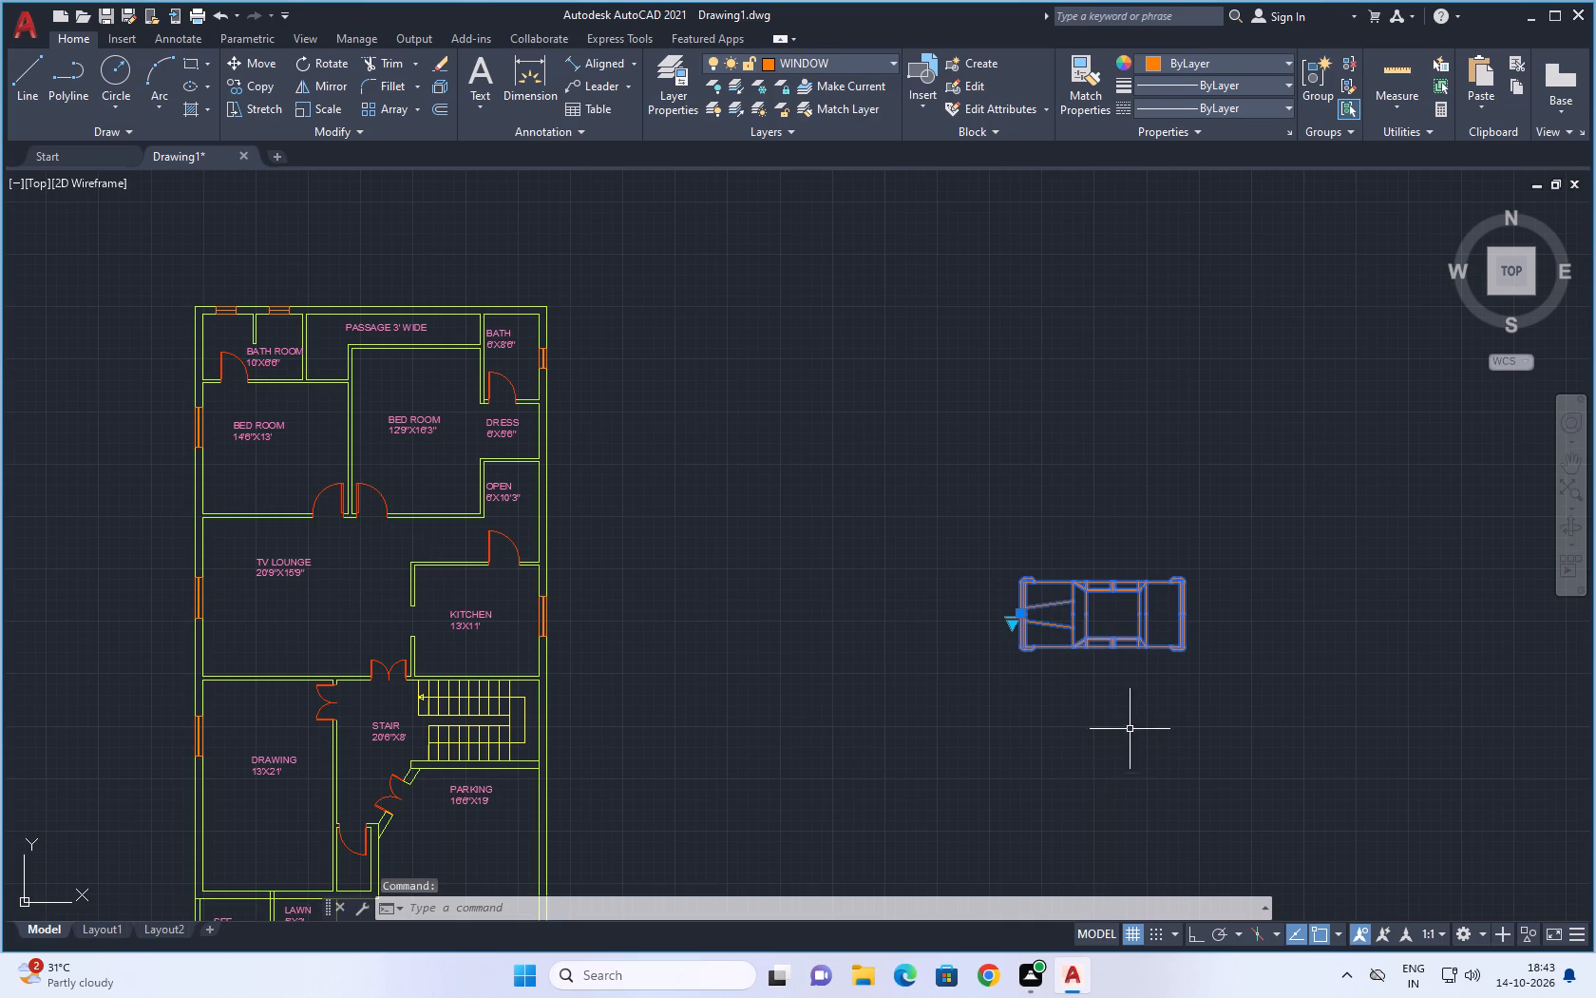
# Shift the top-view sedan slightly downward by its insertion point, keeping it beside the floor plan.
pyautogui.scroll(-1, 1146, 714)
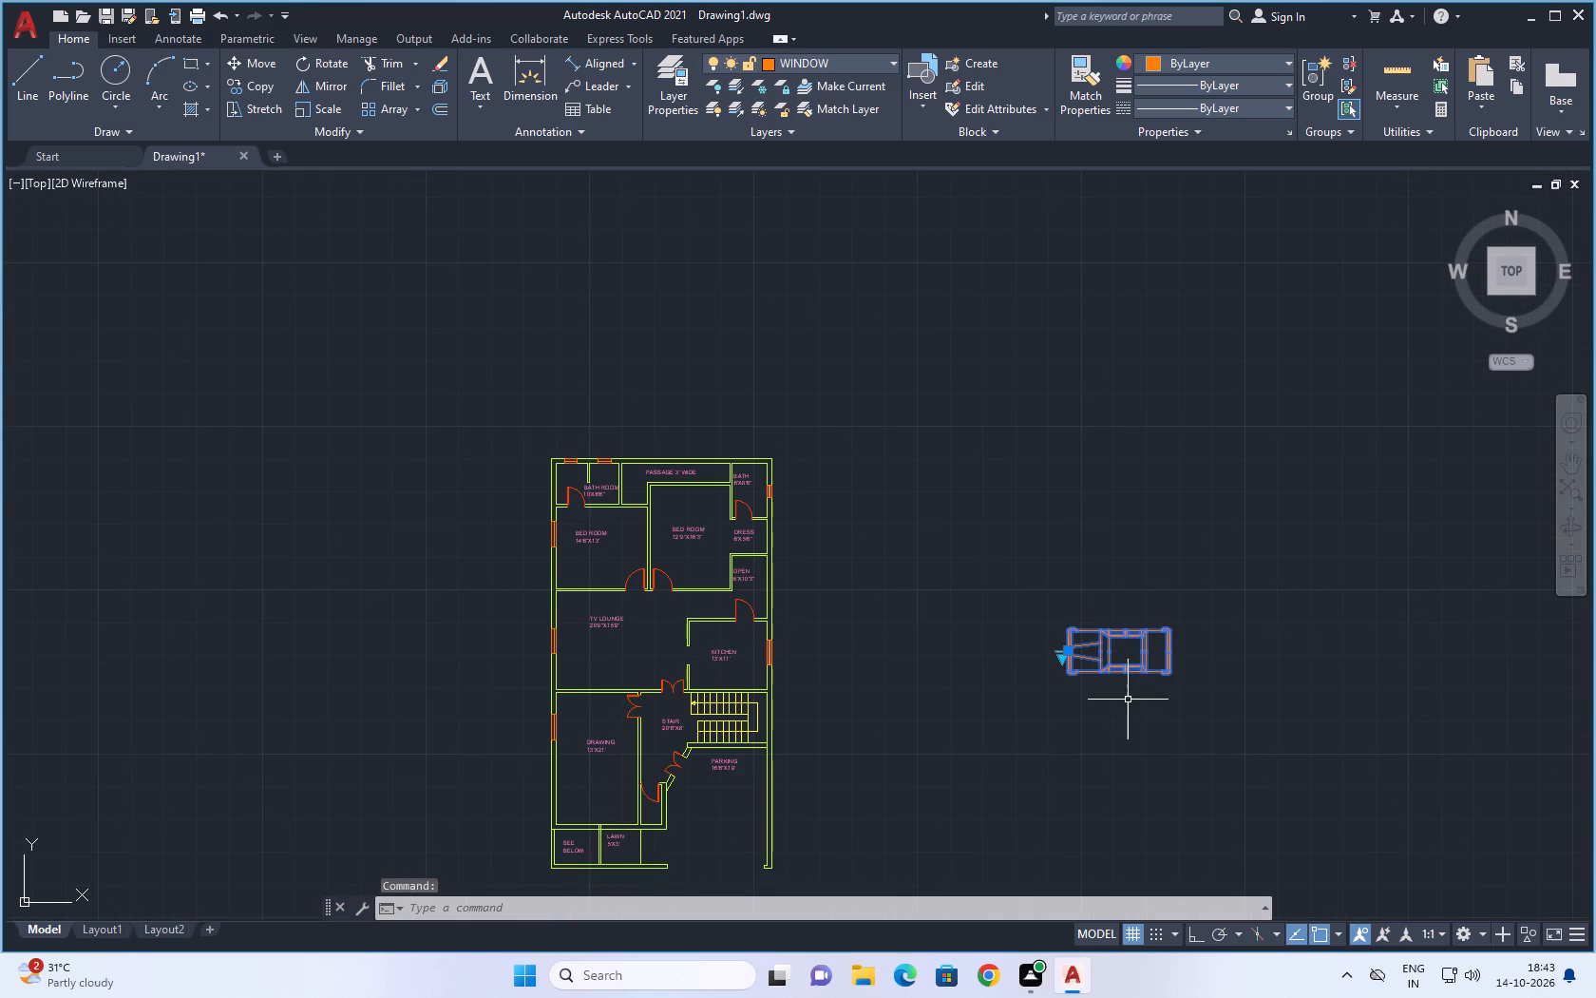
pyautogui.scroll(2, 1076, 672)
pyautogui.click(1048, 629)
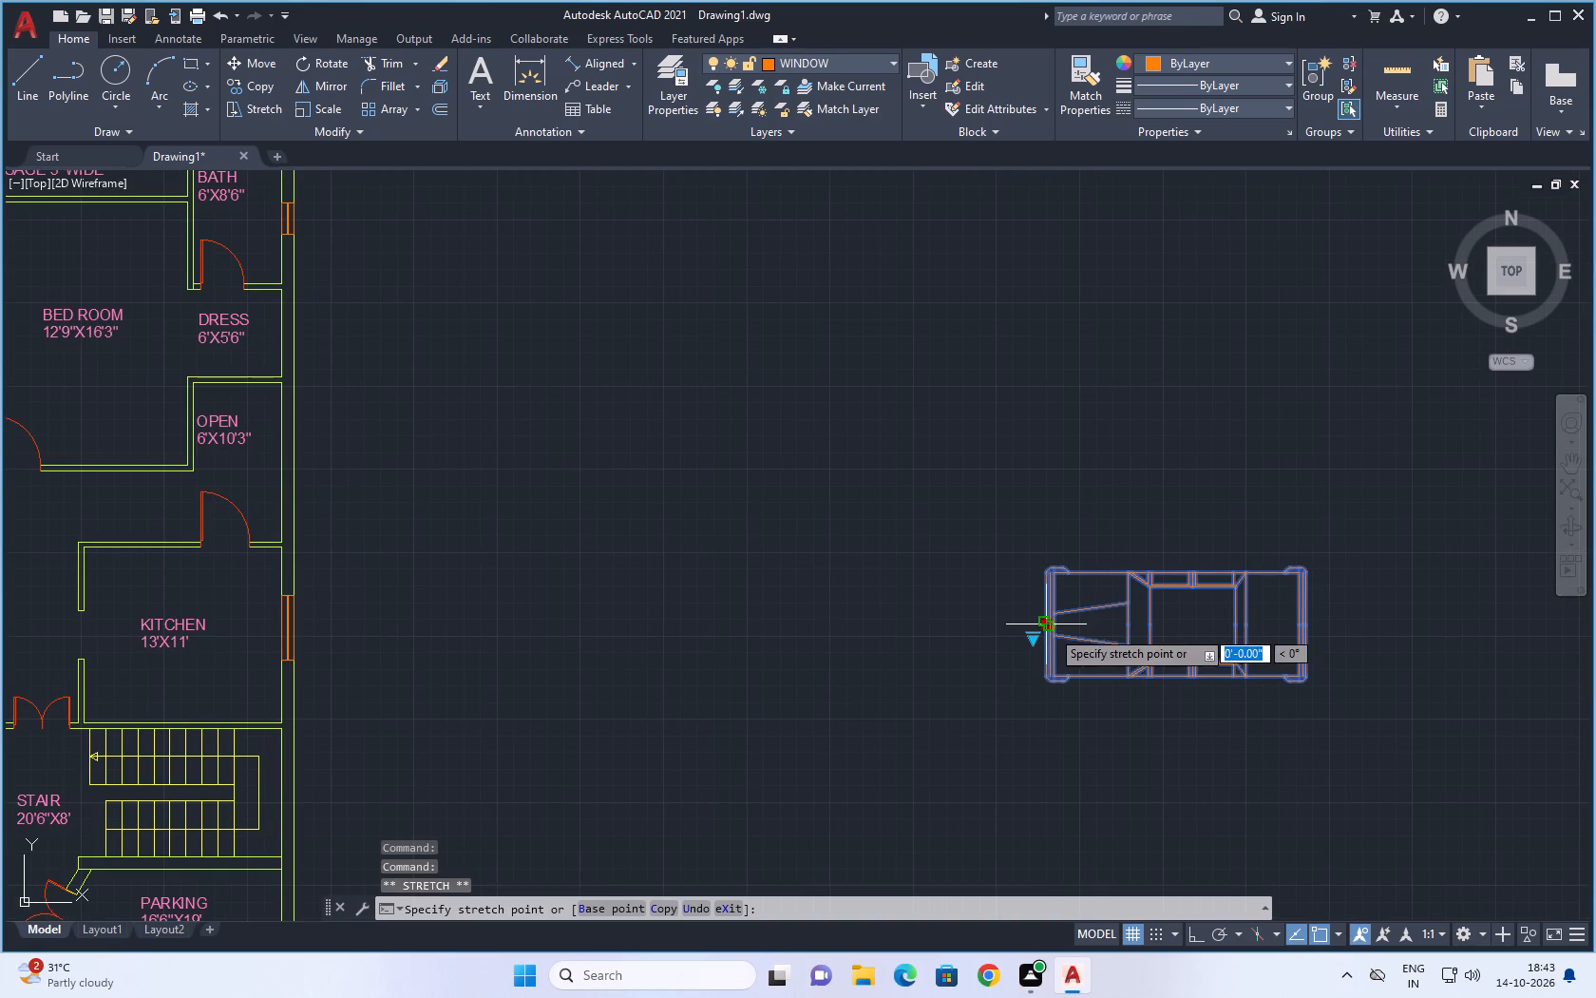
pyautogui.click(1046, 662)
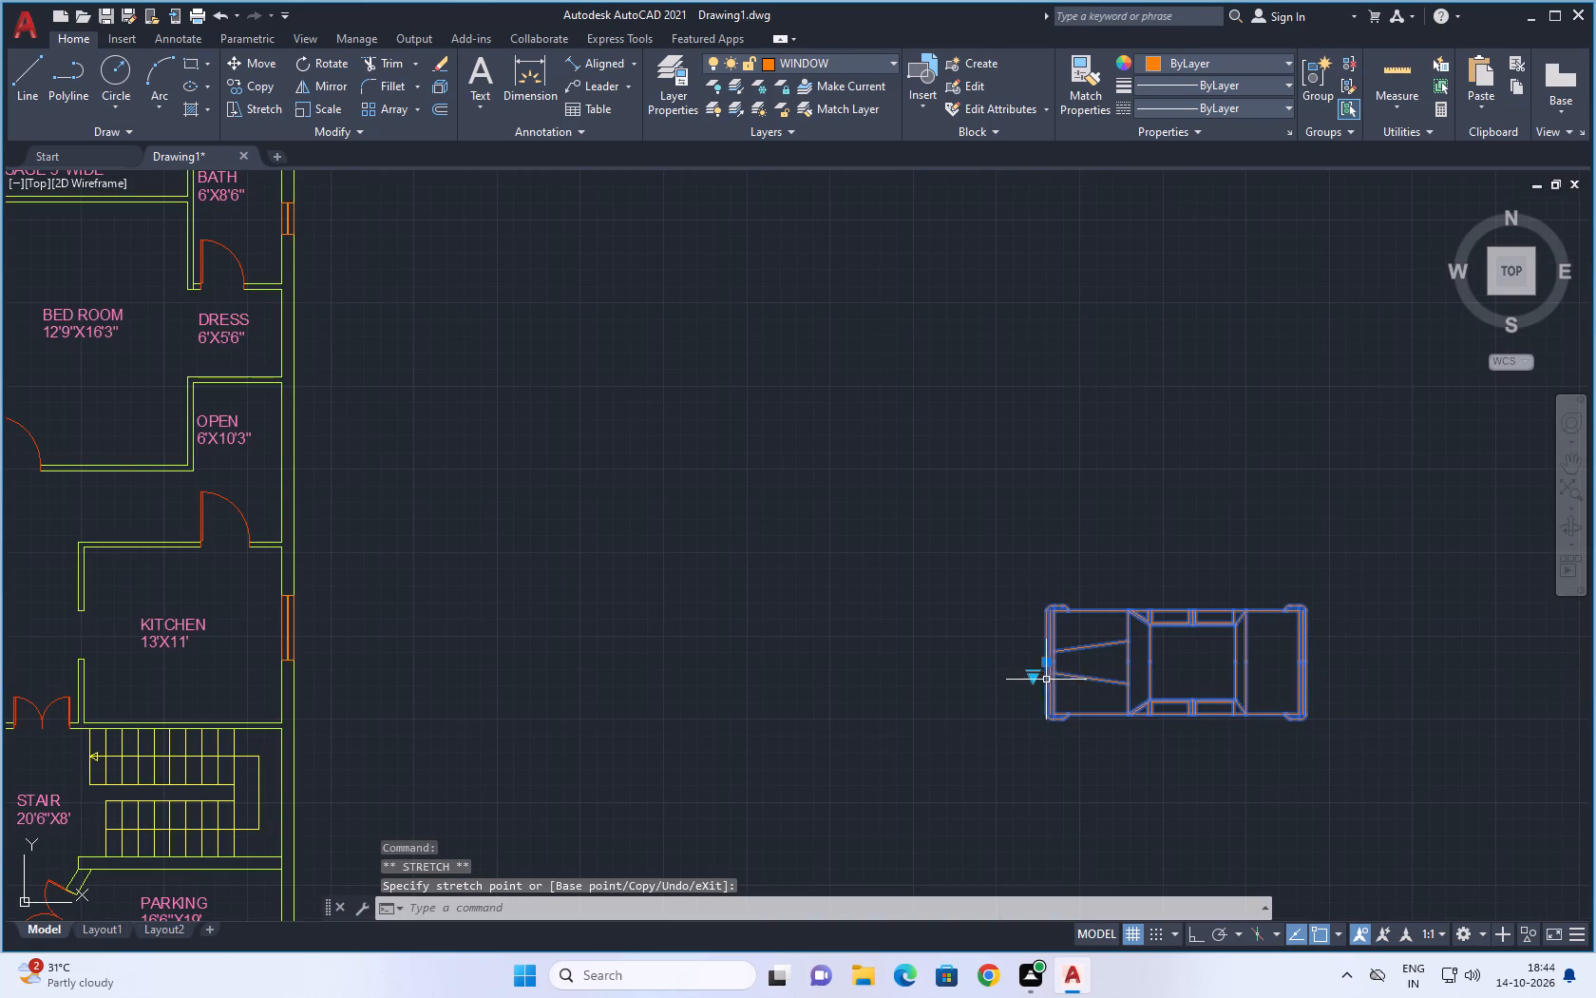
# Change the vehicle block's view to Sports Car (Top).
pyautogui.click(1036, 679)
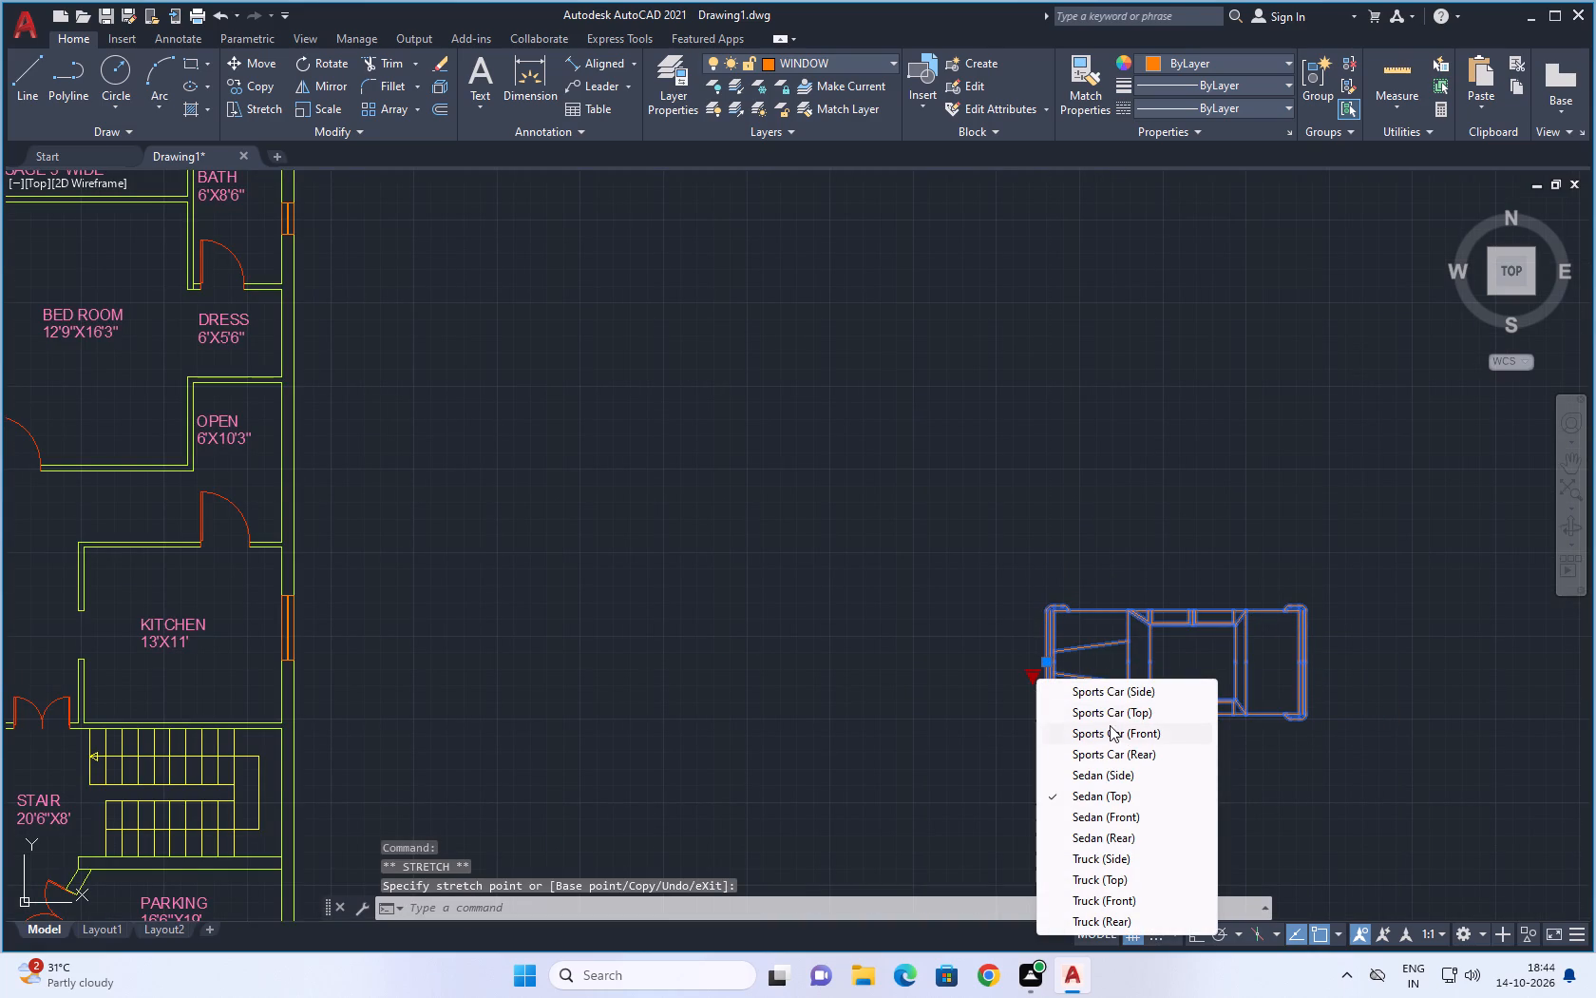
pyautogui.scroll(3, 1119, 853)
pyautogui.scroll(-2, 1119, 853)
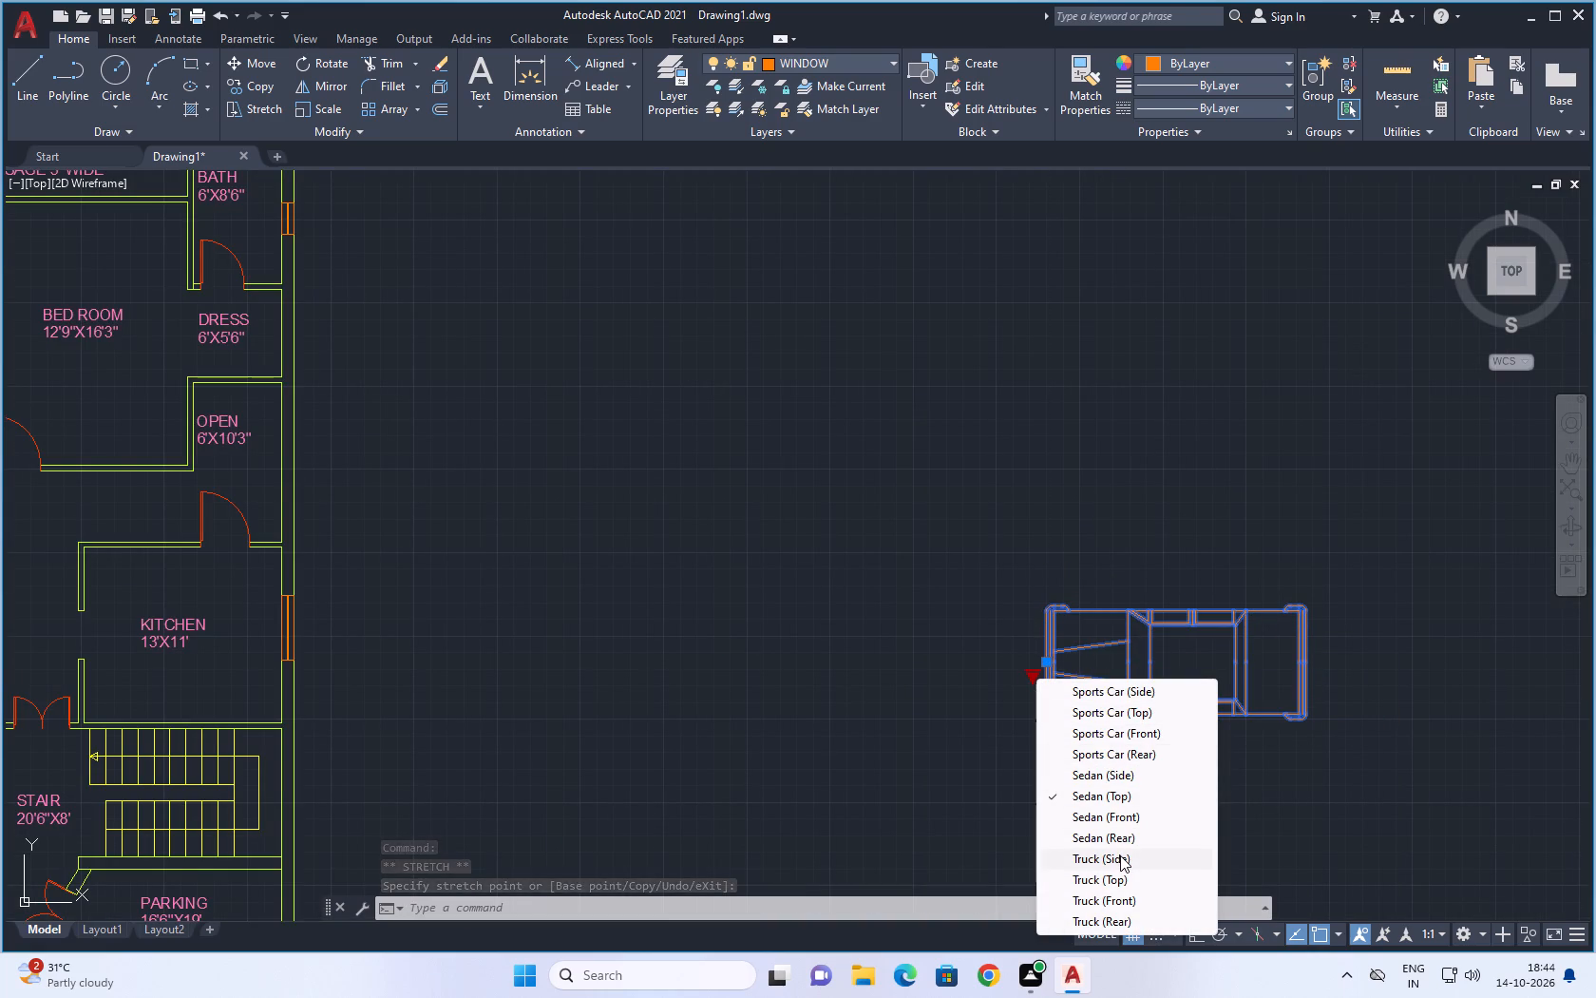
pyautogui.scroll(-3, 1120, 855)
pyautogui.scroll(3, 1107, 782)
pyautogui.click(1115, 713)
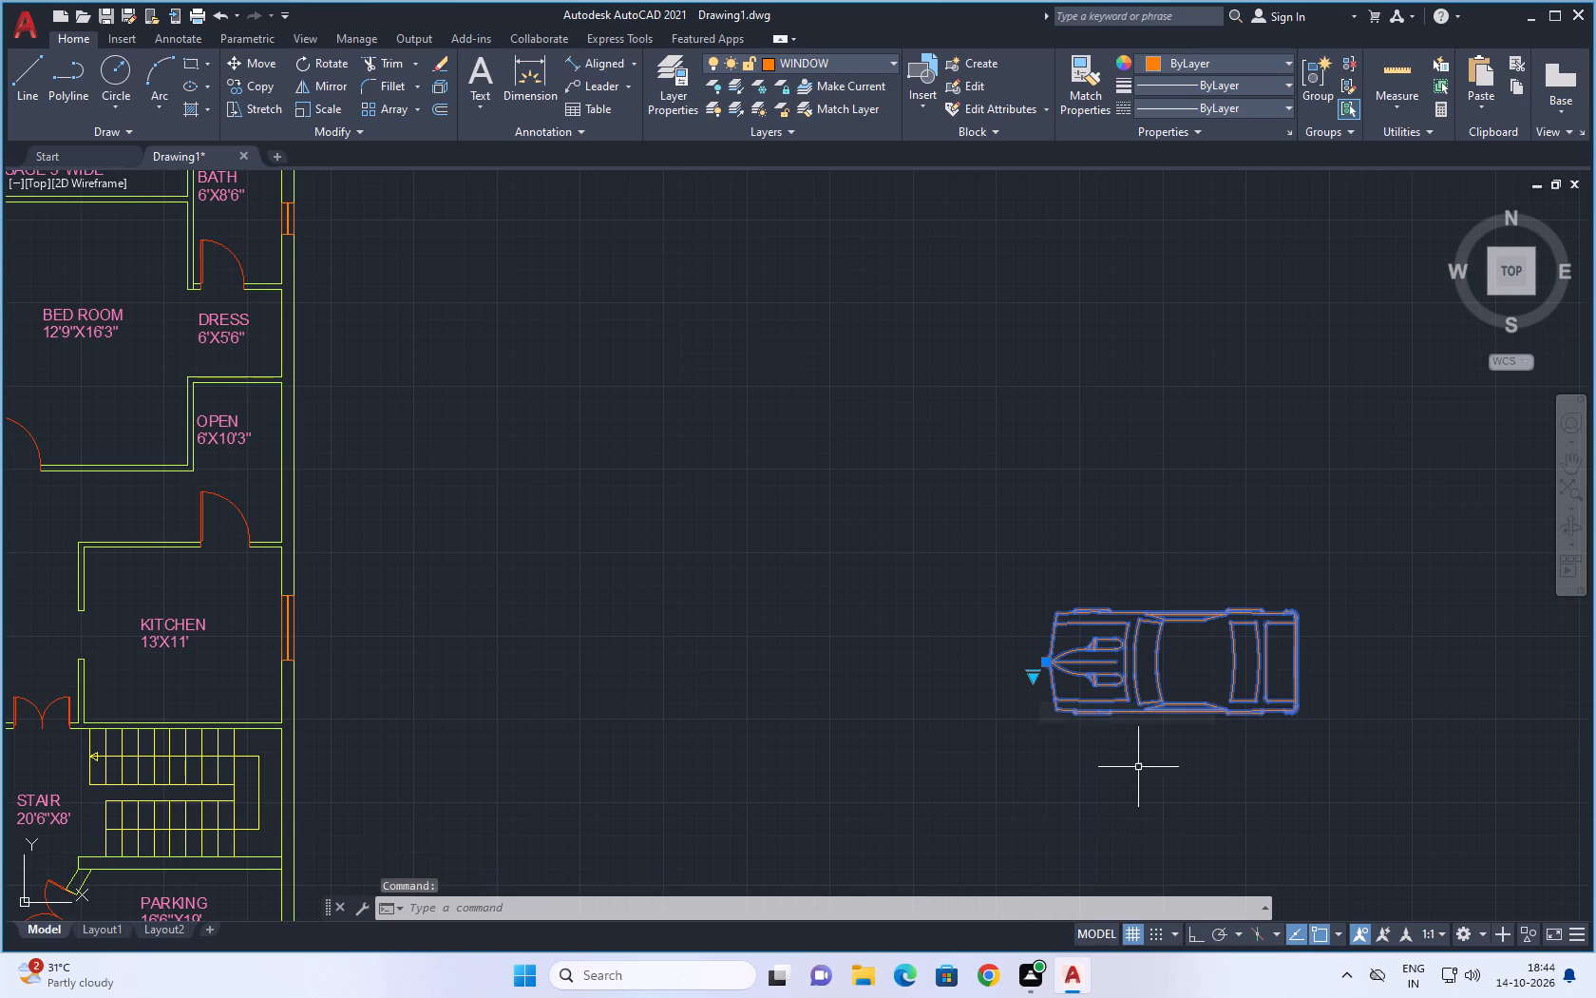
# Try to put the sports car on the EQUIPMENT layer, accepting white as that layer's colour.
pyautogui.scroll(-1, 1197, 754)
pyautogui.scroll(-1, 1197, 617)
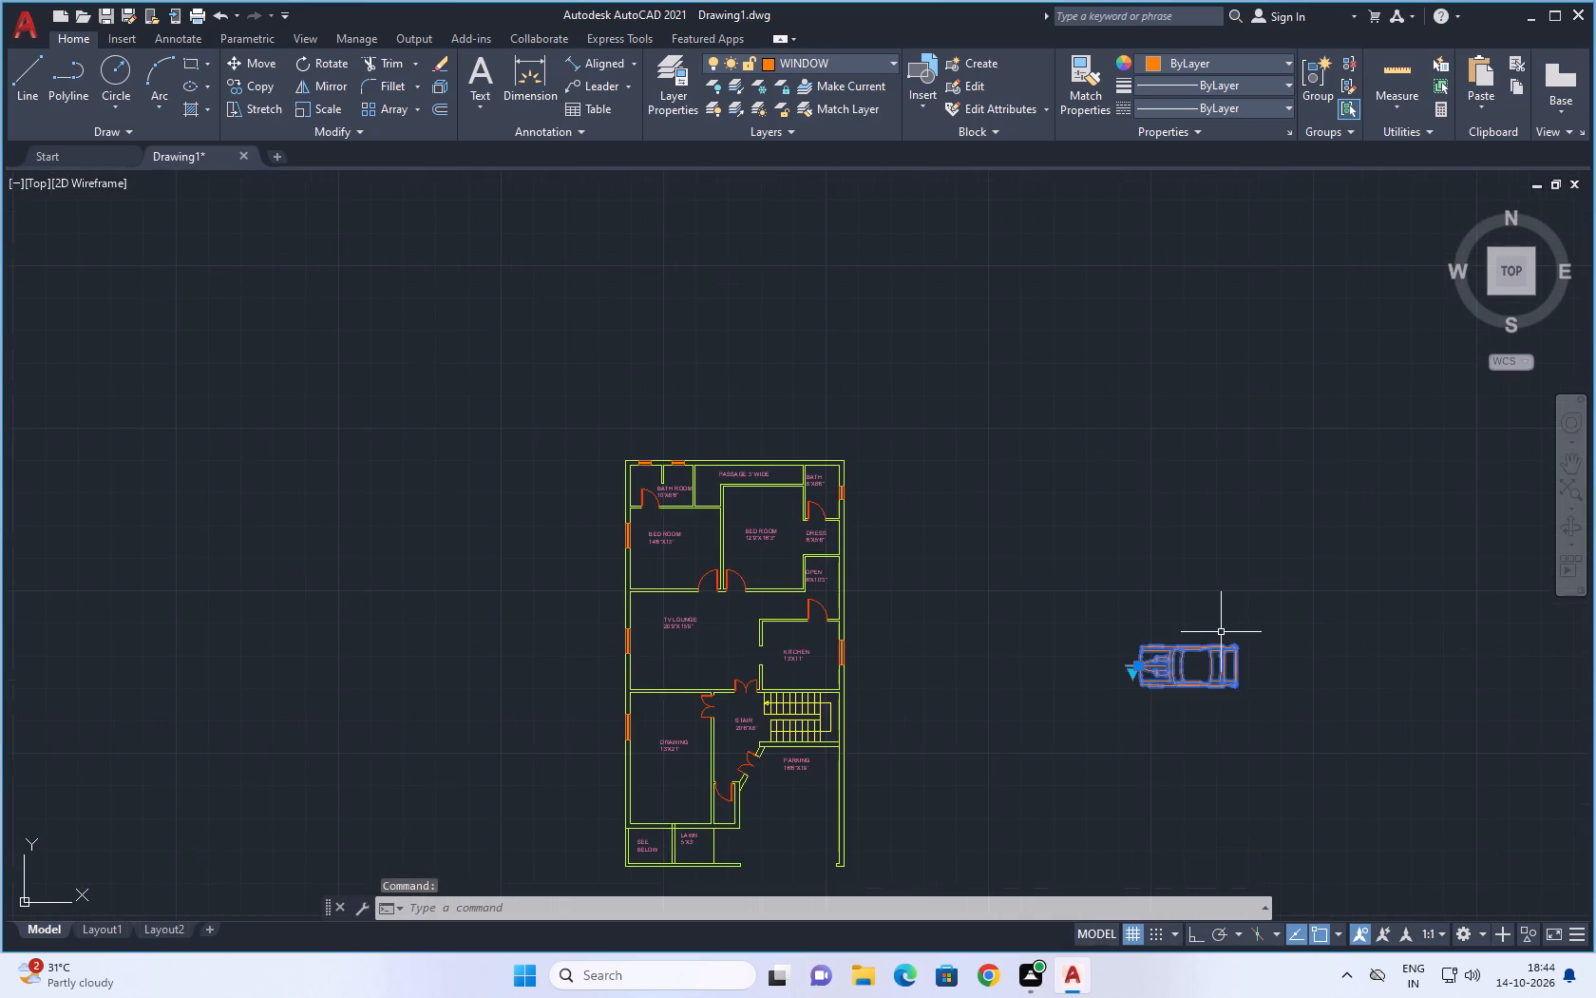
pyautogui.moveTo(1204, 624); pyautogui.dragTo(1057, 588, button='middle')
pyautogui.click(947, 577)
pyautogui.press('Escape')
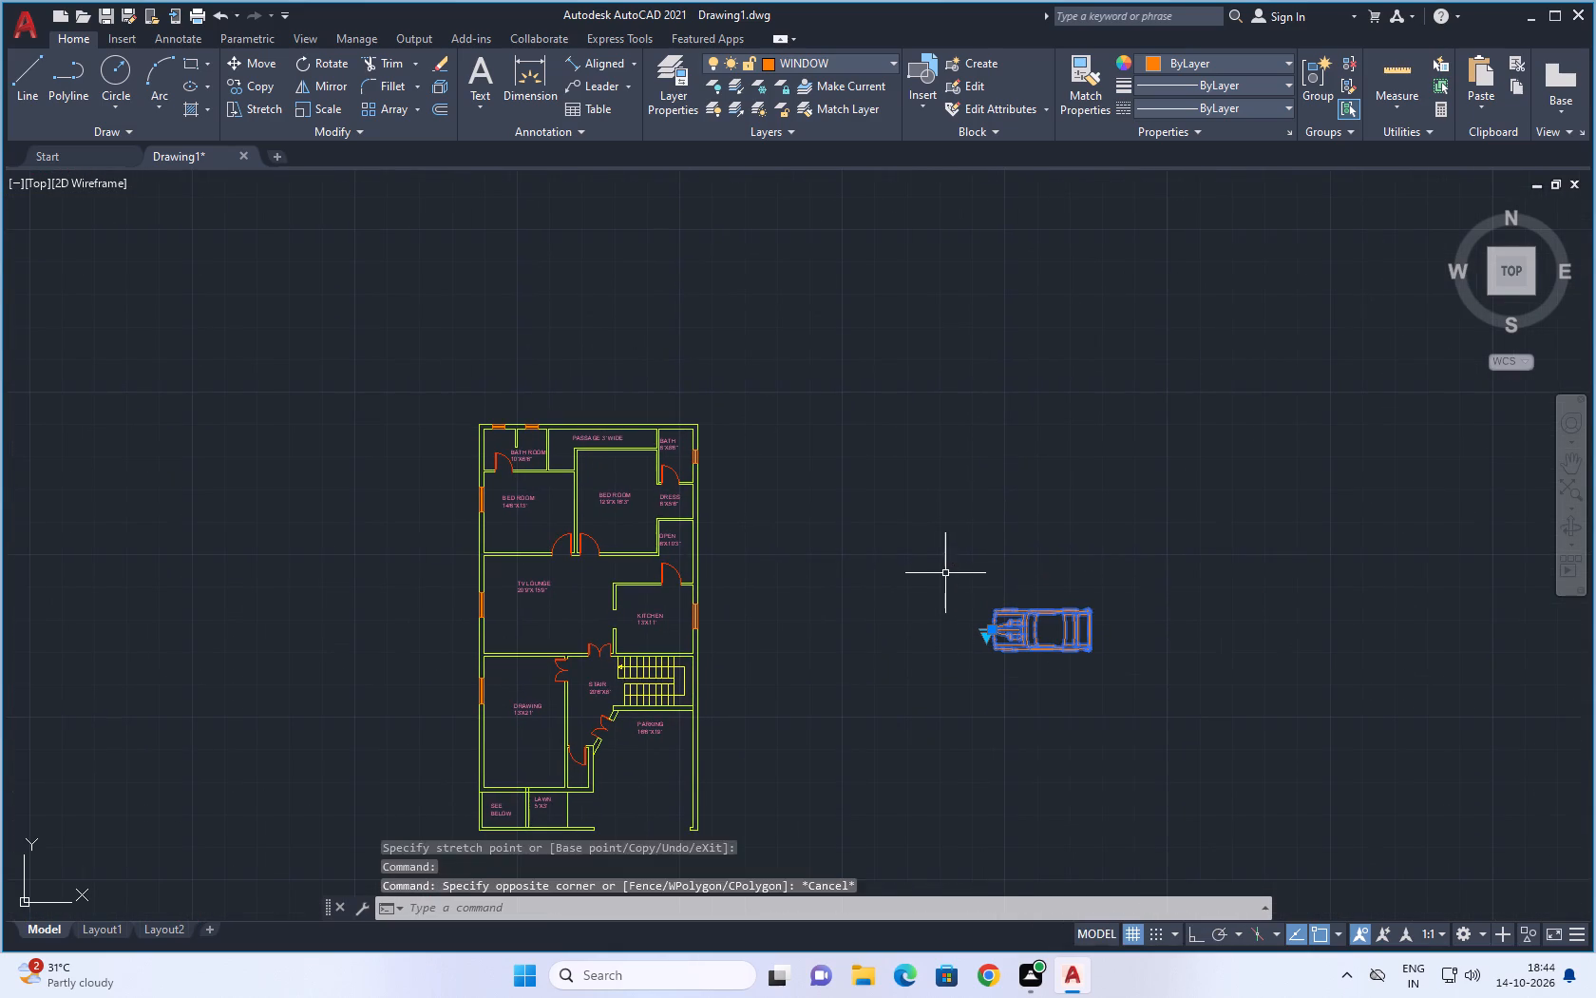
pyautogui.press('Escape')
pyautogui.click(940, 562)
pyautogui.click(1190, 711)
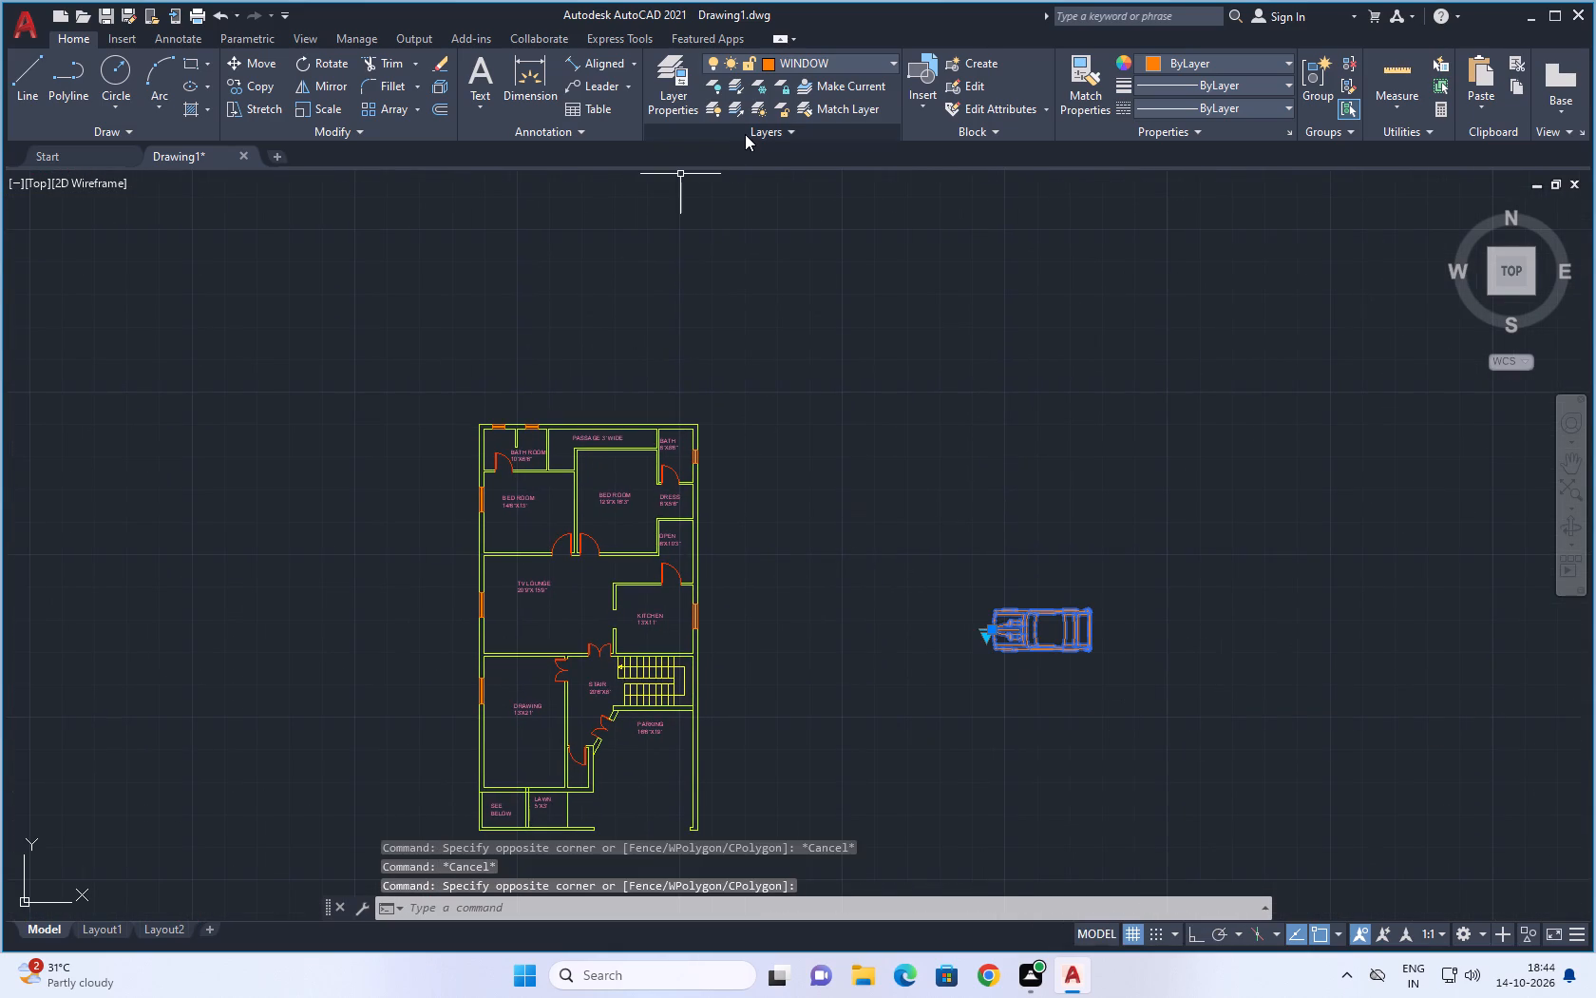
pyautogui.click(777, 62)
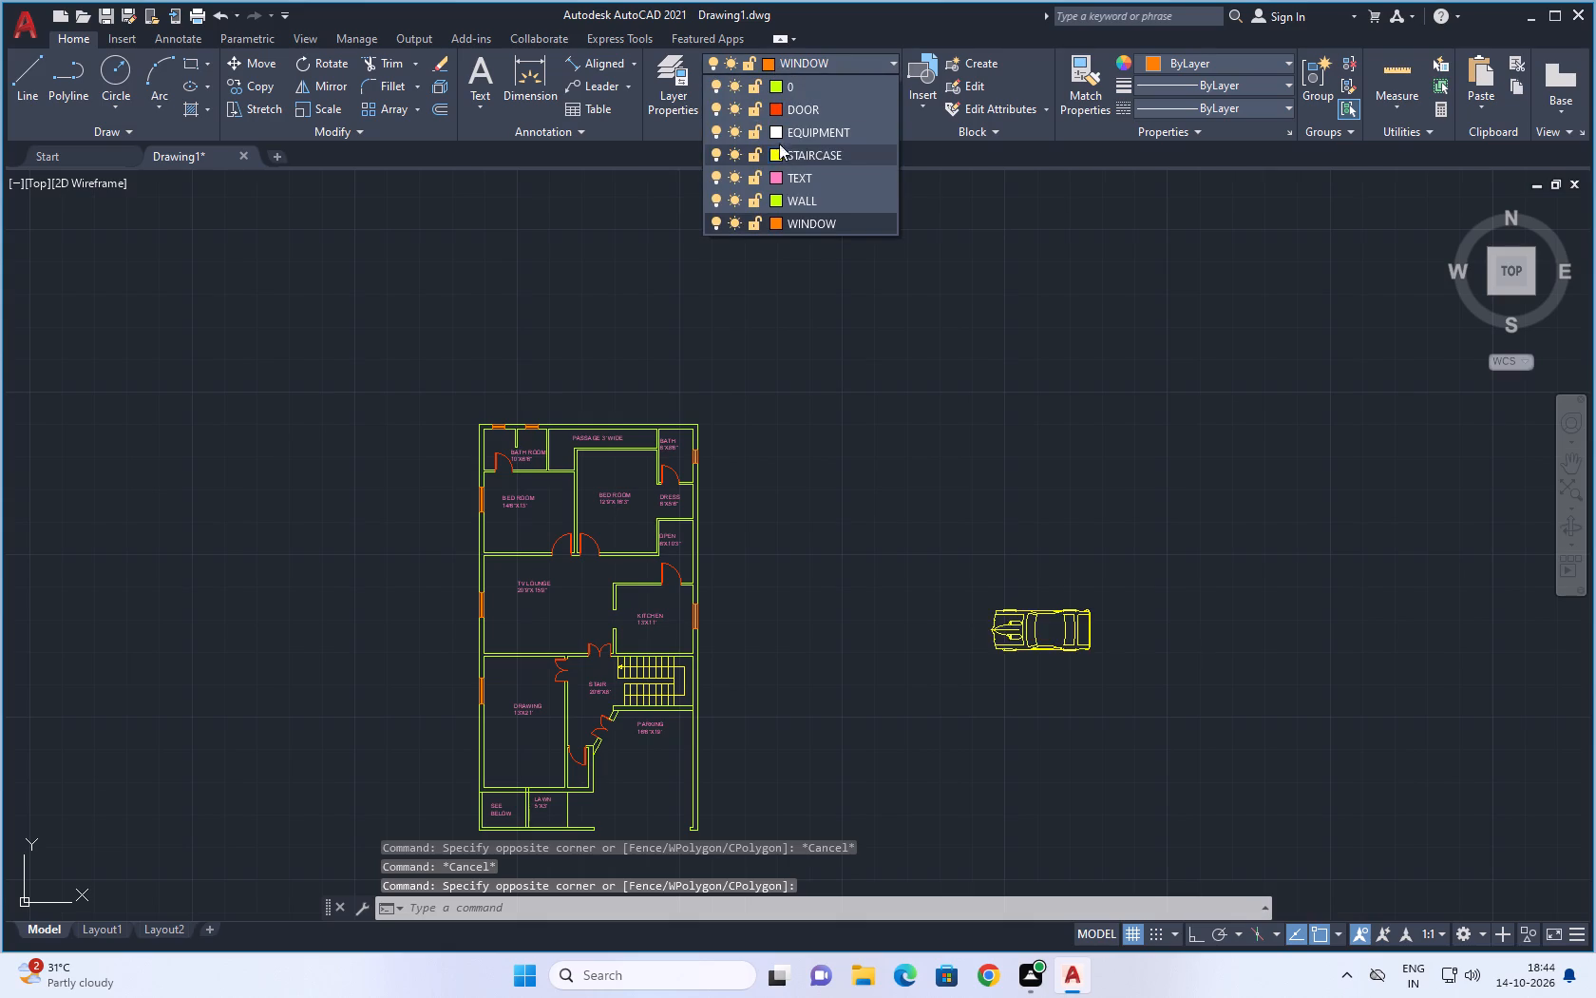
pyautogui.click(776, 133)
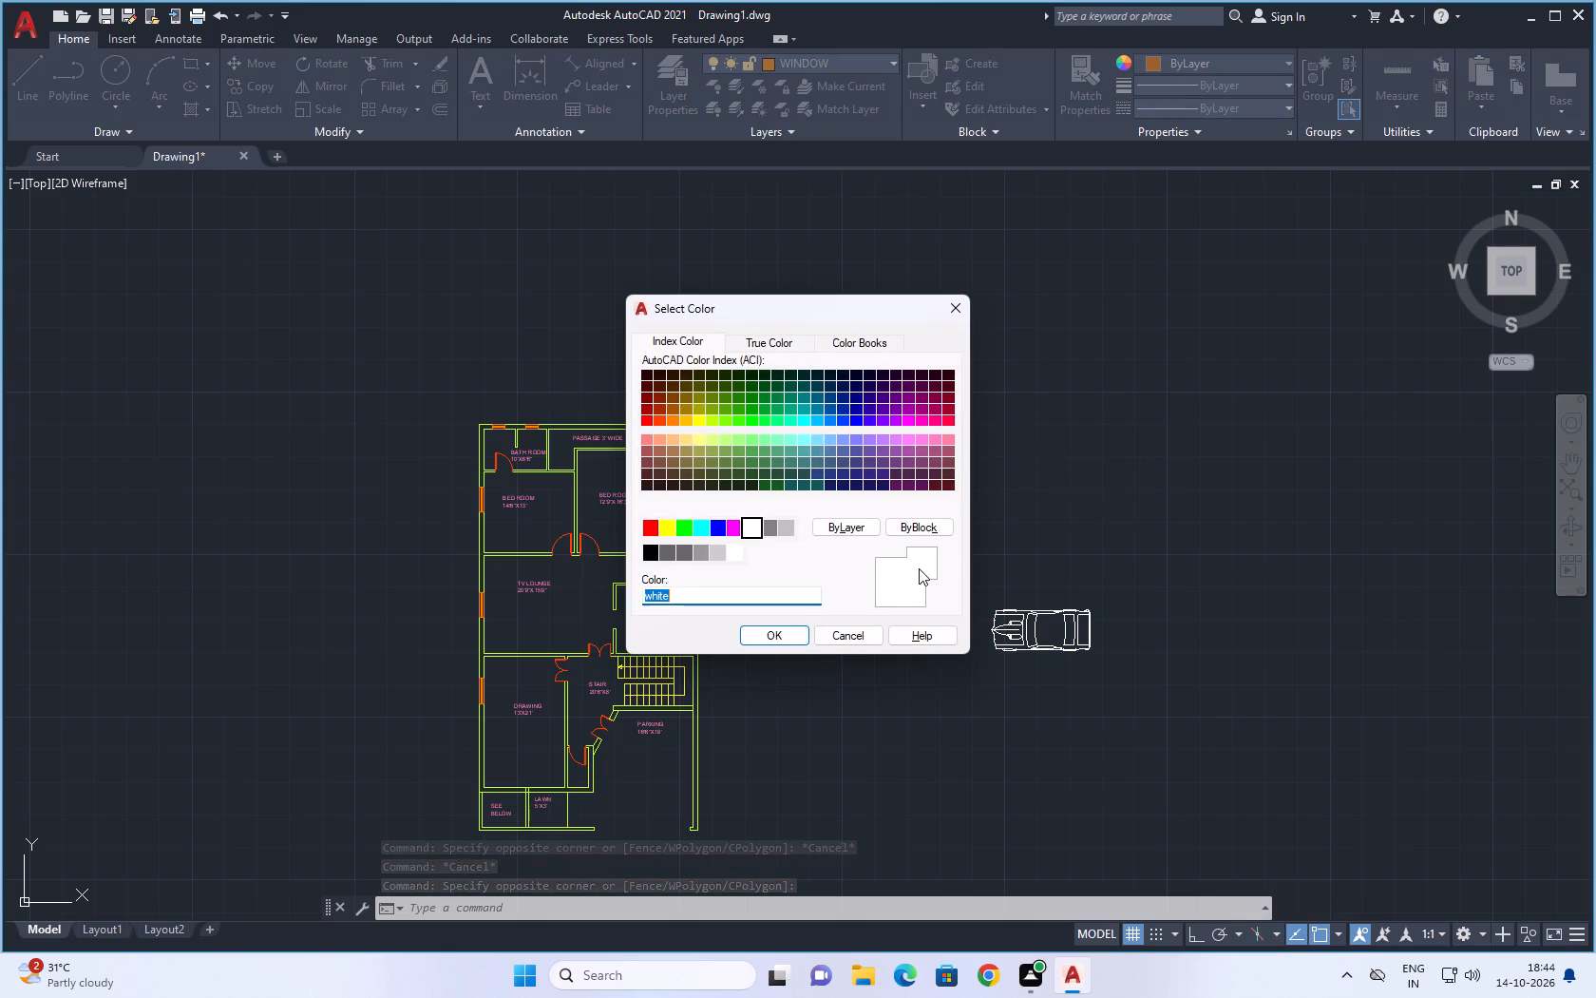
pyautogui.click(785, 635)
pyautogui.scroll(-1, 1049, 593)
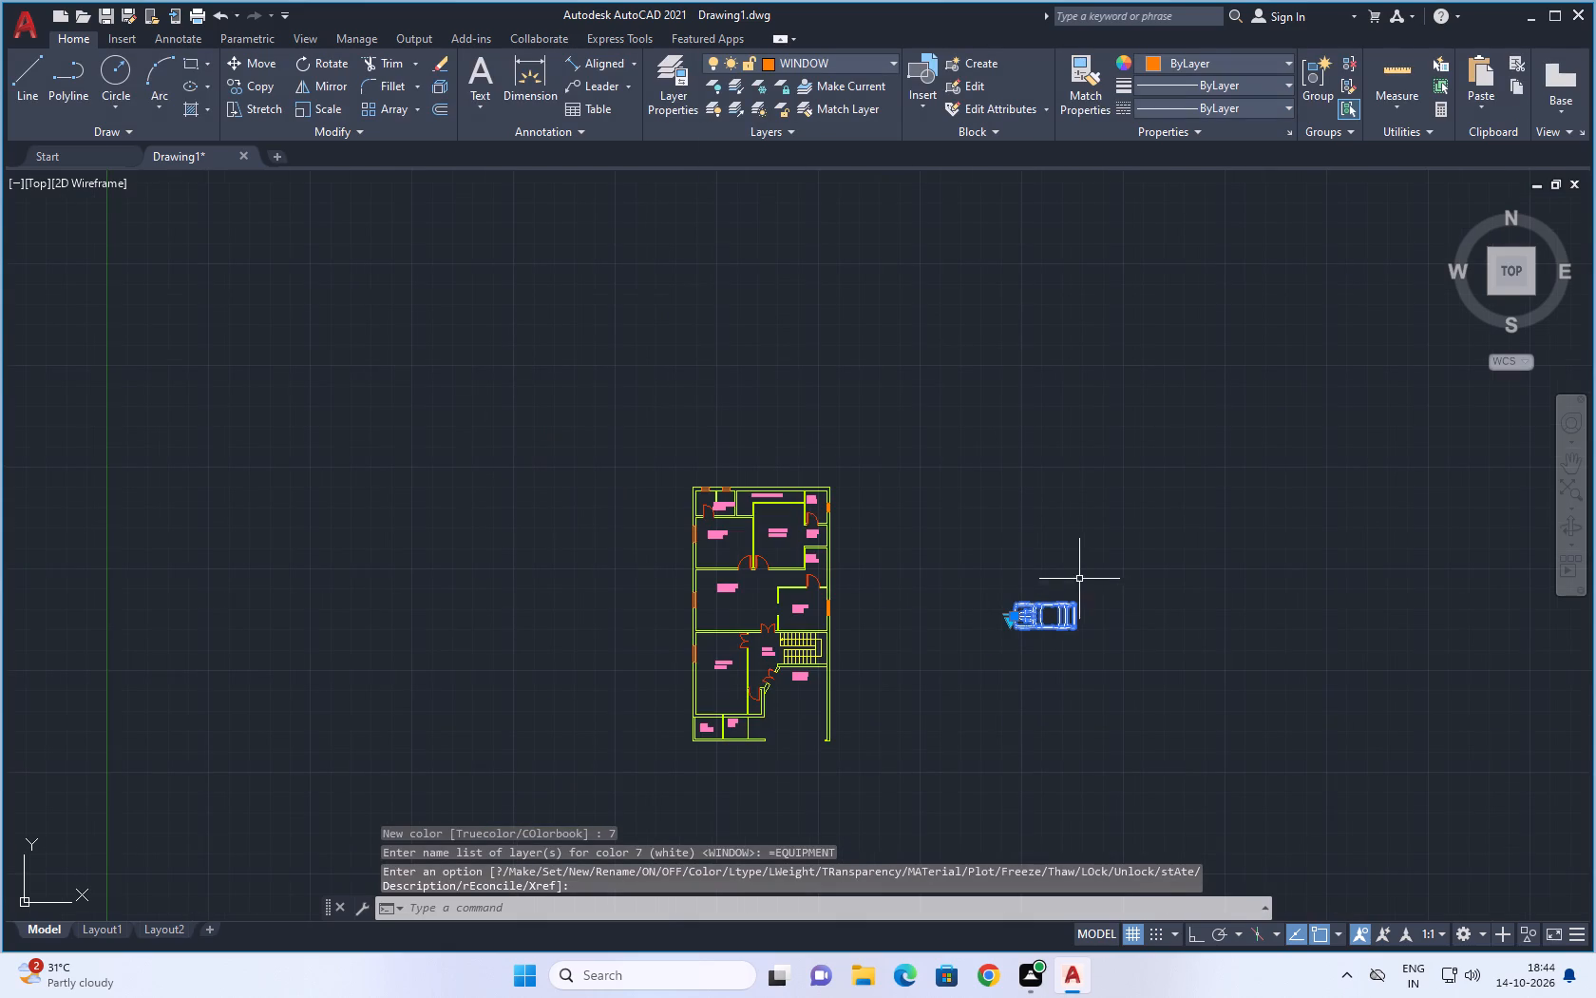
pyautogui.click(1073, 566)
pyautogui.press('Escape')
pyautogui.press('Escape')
# Rotate the sports car 270° about its lower front corner so its nose points toward the top of the plan.
pyautogui.moveTo(1112, 602); pyautogui.dragTo(878, 602, button='middle')
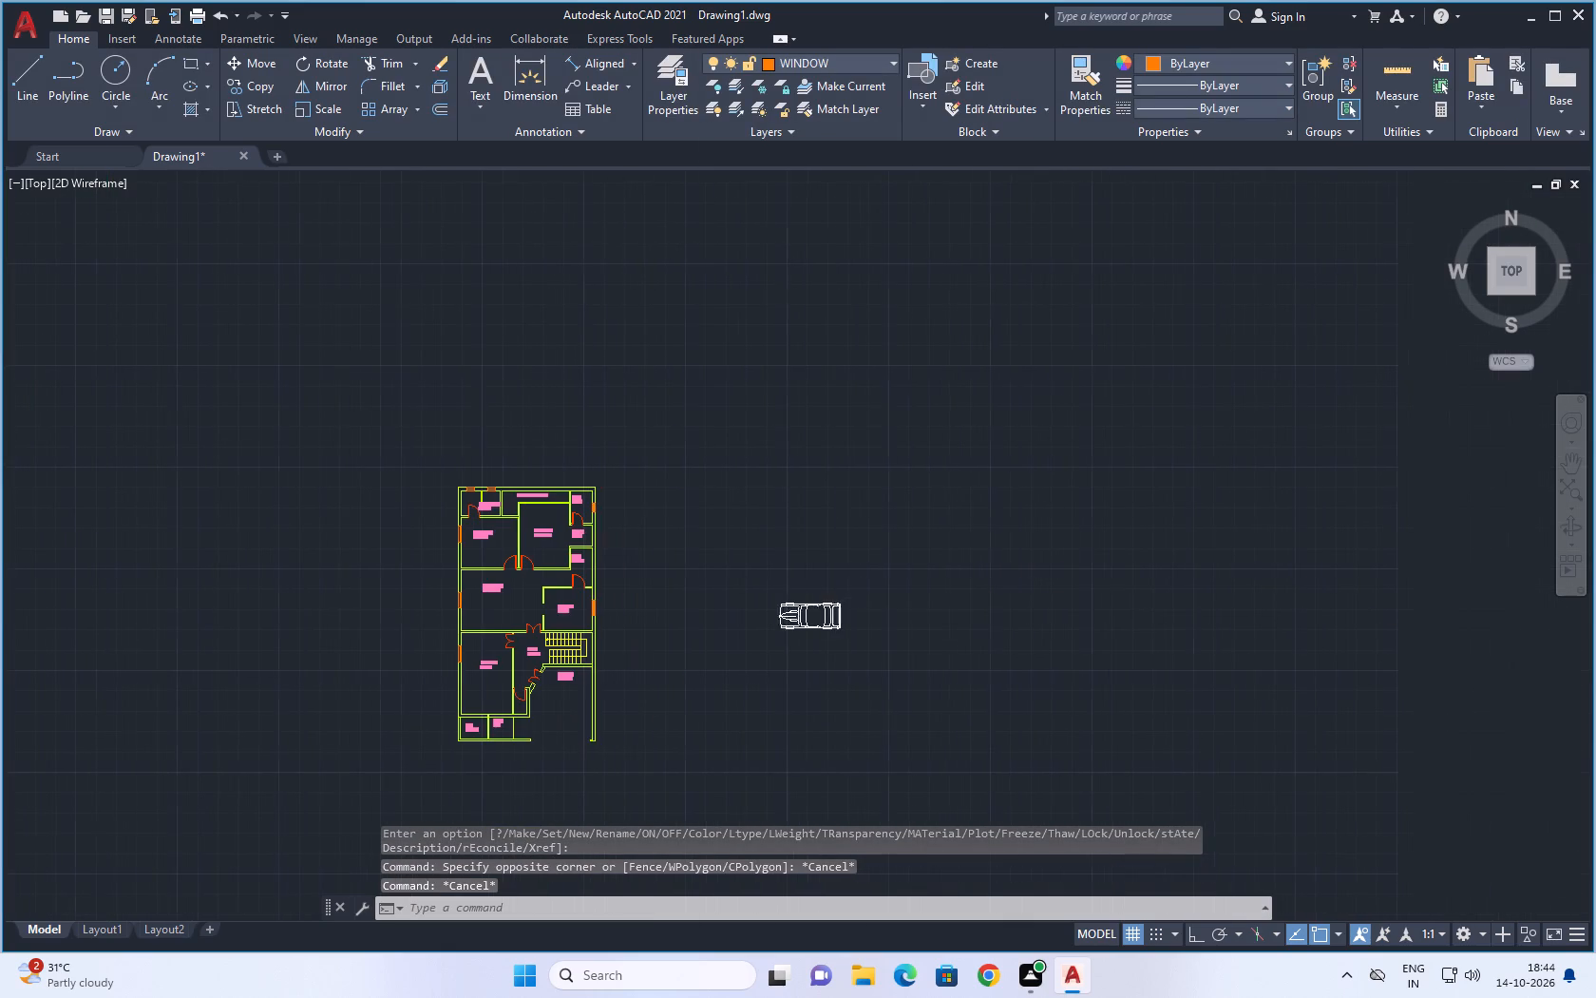
pyautogui.click(744, 566)
pyautogui.click(882, 668)
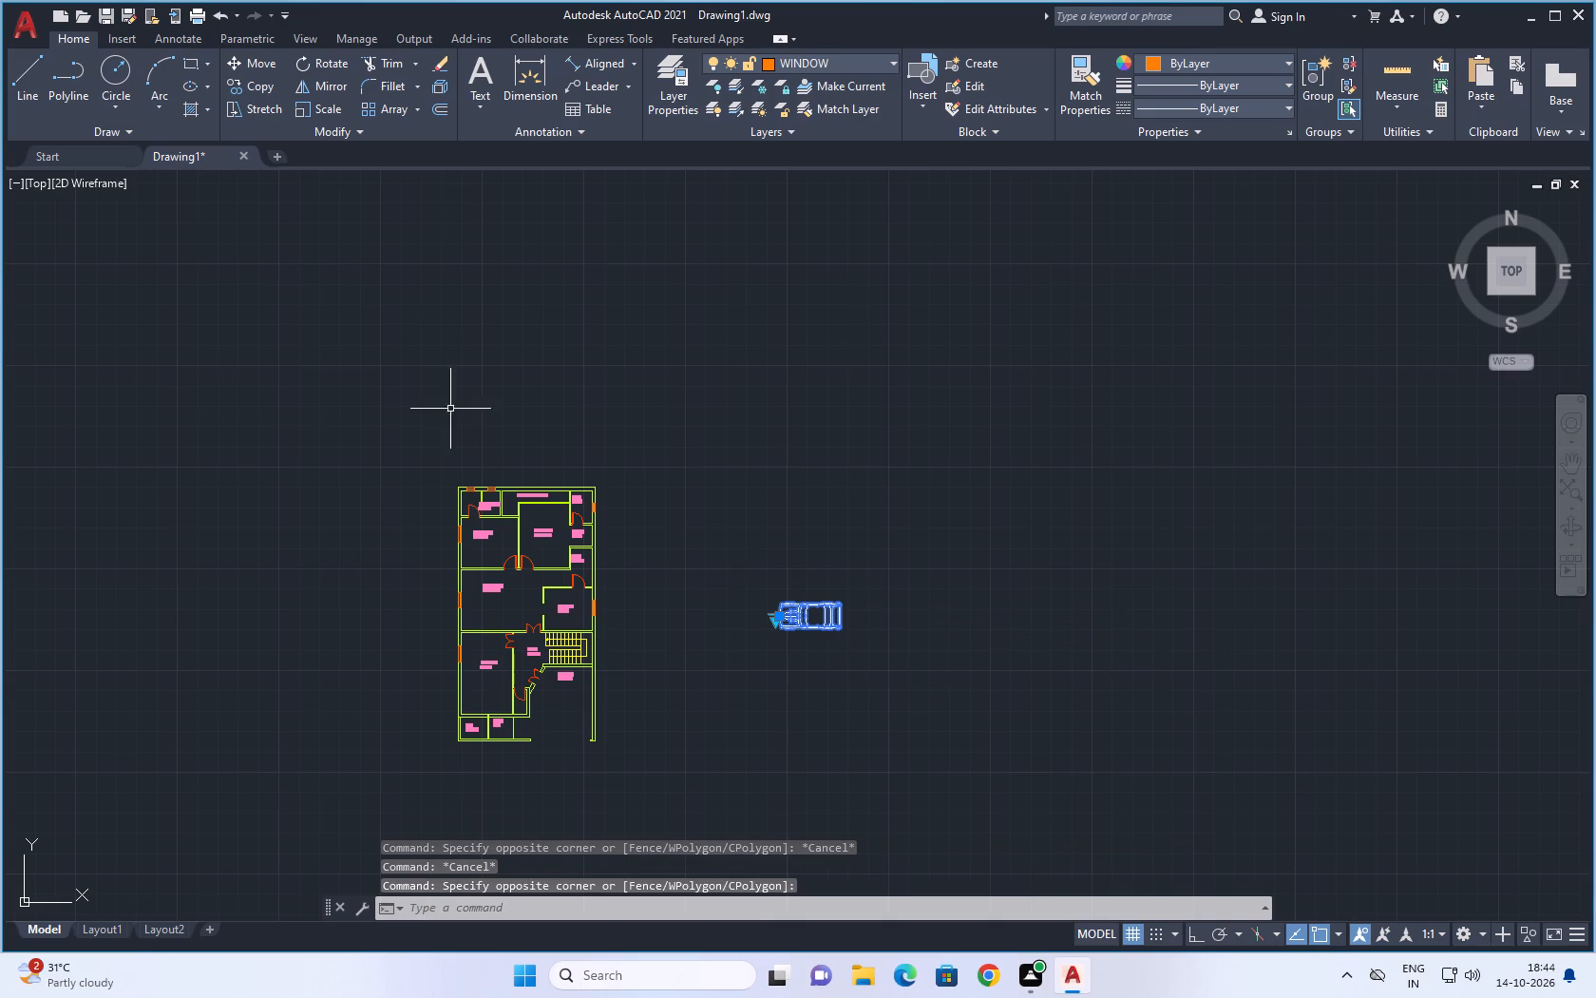
pyautogui.click(330, 66)
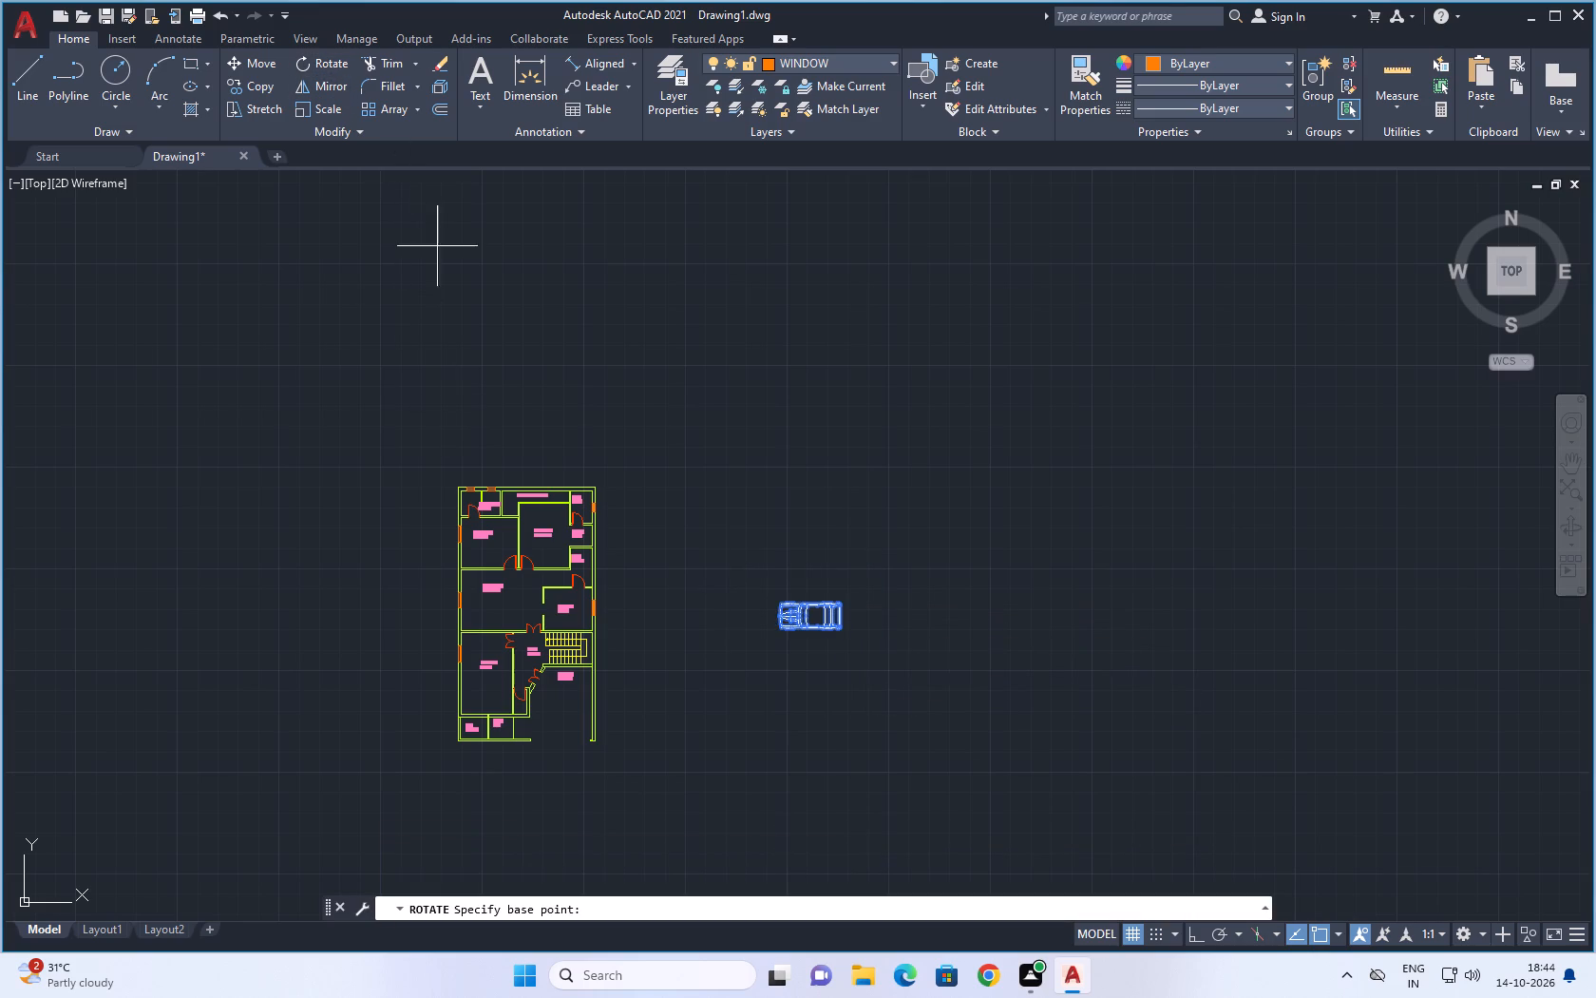
pyautogui.scroll(4, 752, 657)
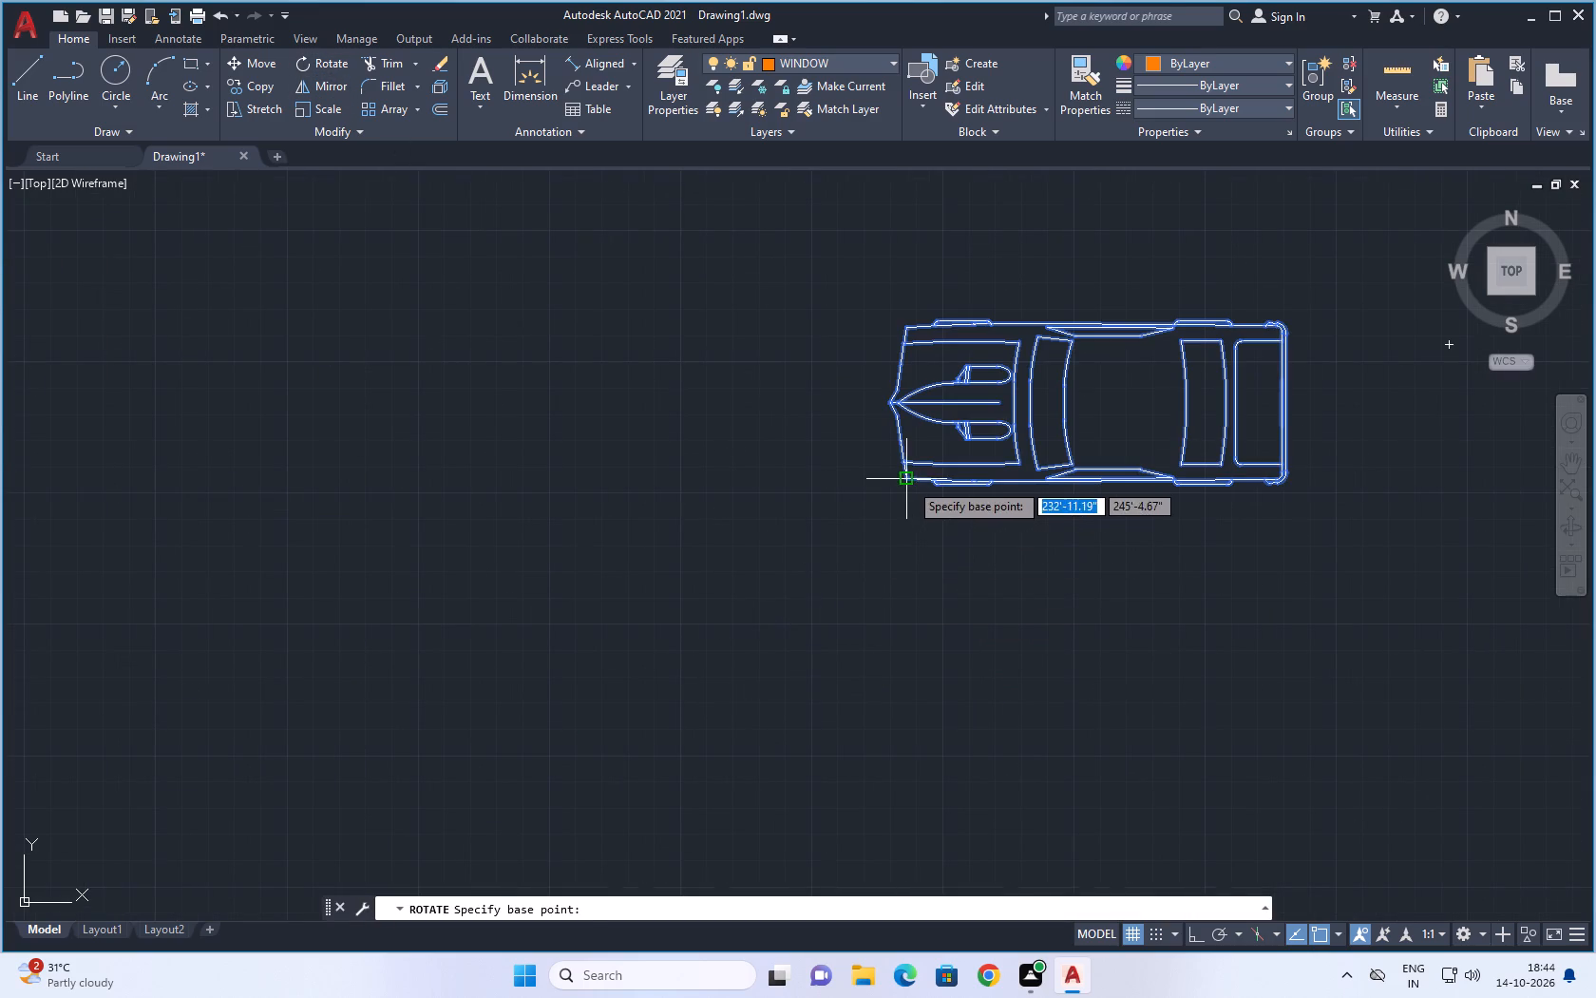
pyautogui.click(909, 482)
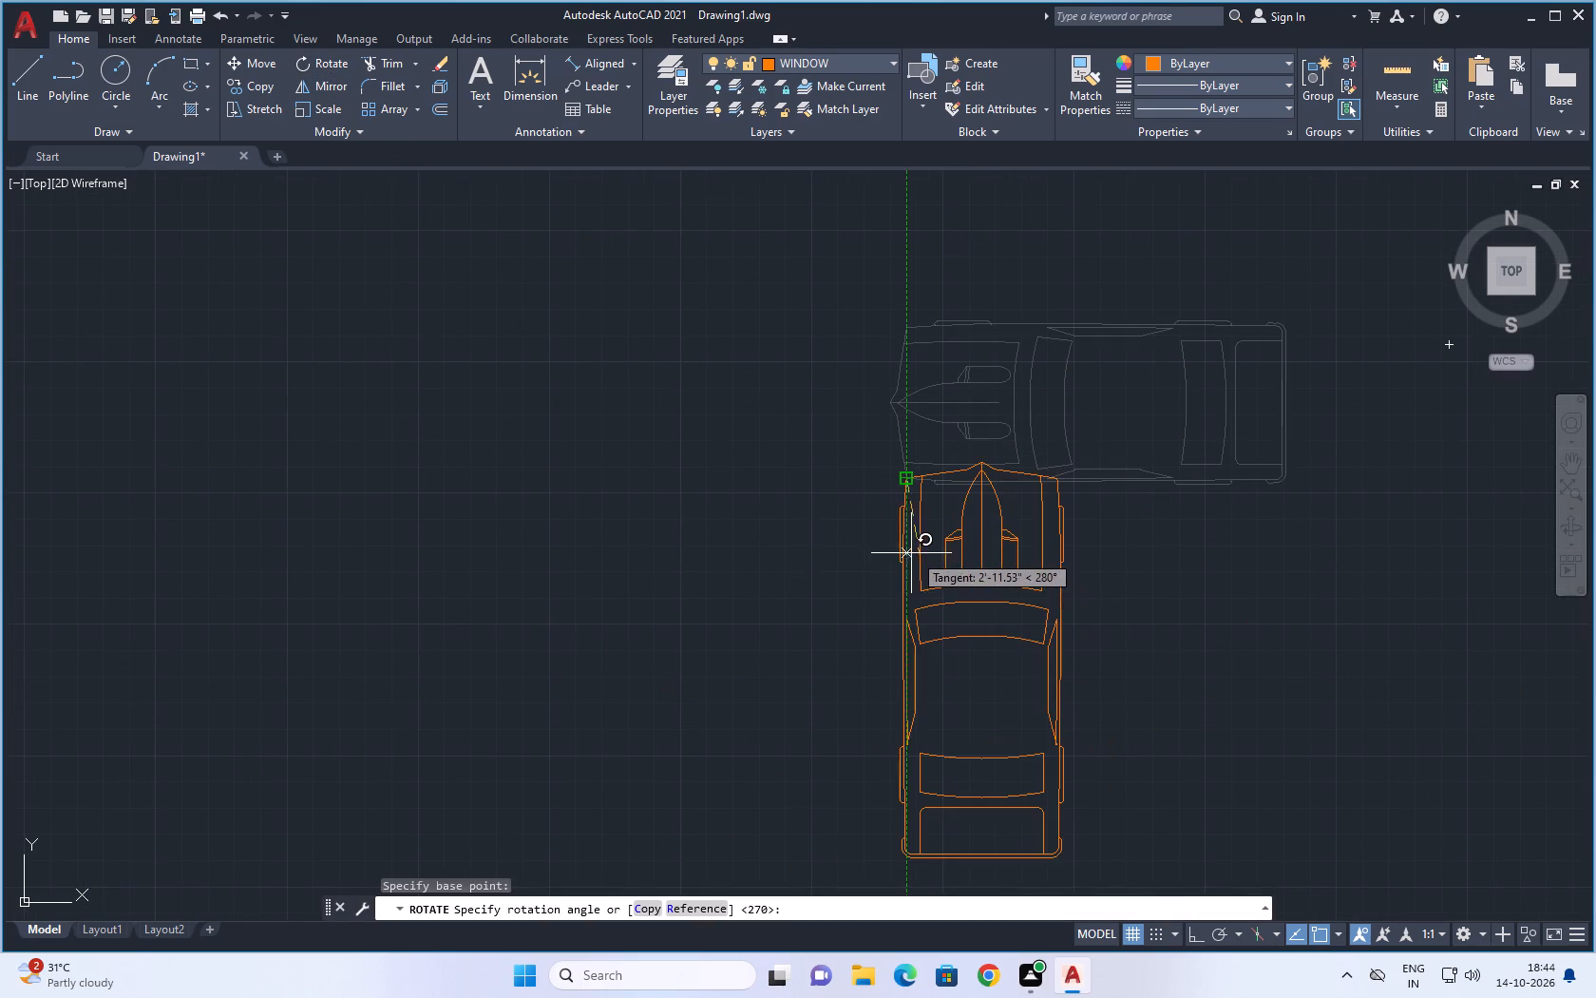
pyautogui.click(901, 554)
# Assign the rotated sports car to the EQUIPMENT layer.
pyautogui.scroll(-4, 831, 585)
pyautogui.moveTo(965, 587); pyautogui.dragTo(853, 526, button='middle')
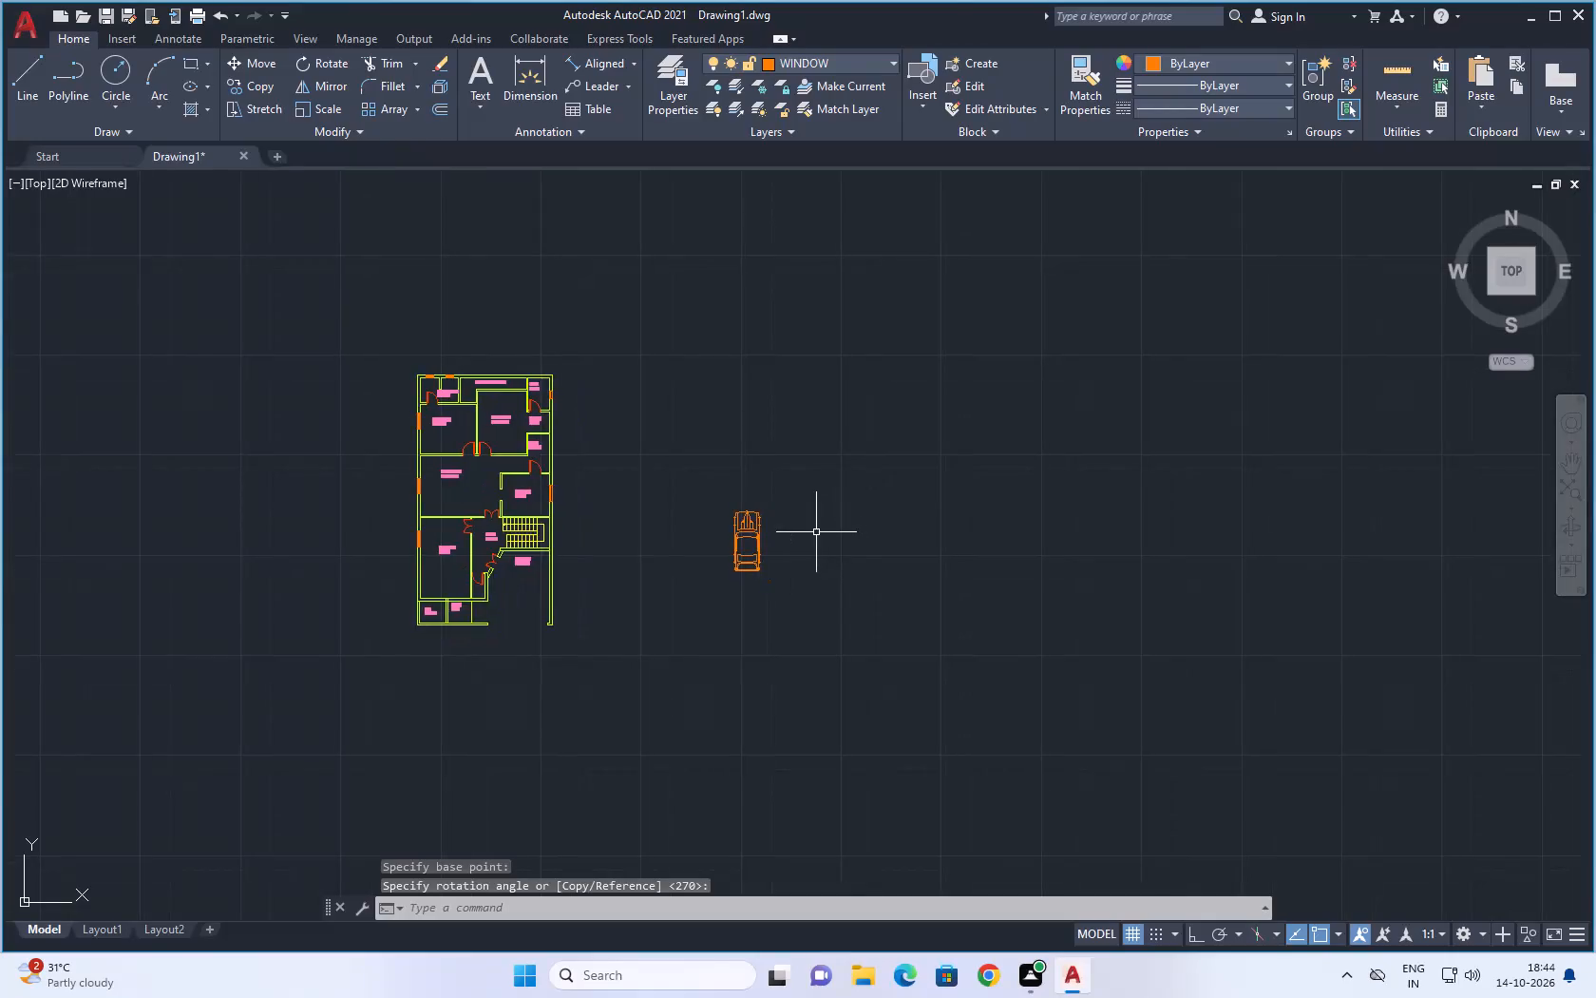
pyautogui.scroll(2, 813, 531)
pyautogui.moveTo(484, 409); pyautogui.dragTo(500, 415)
pyautogui.click(812, 701)
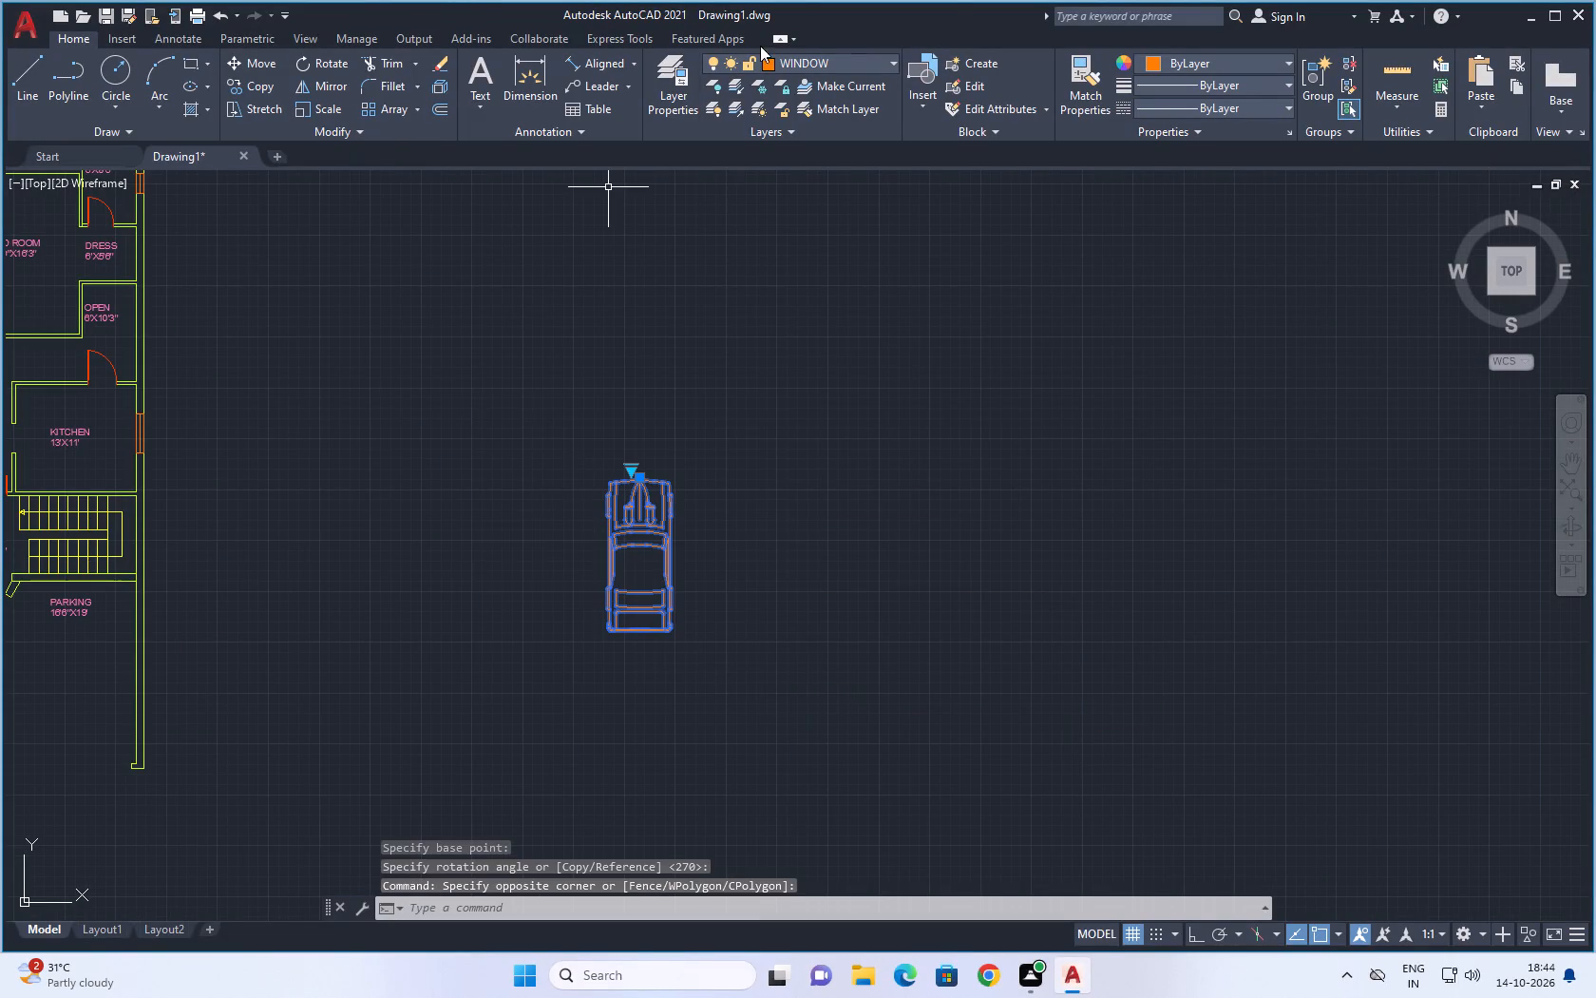
pyautogui.click(768, 61)
pyautogui.click(768, 133)
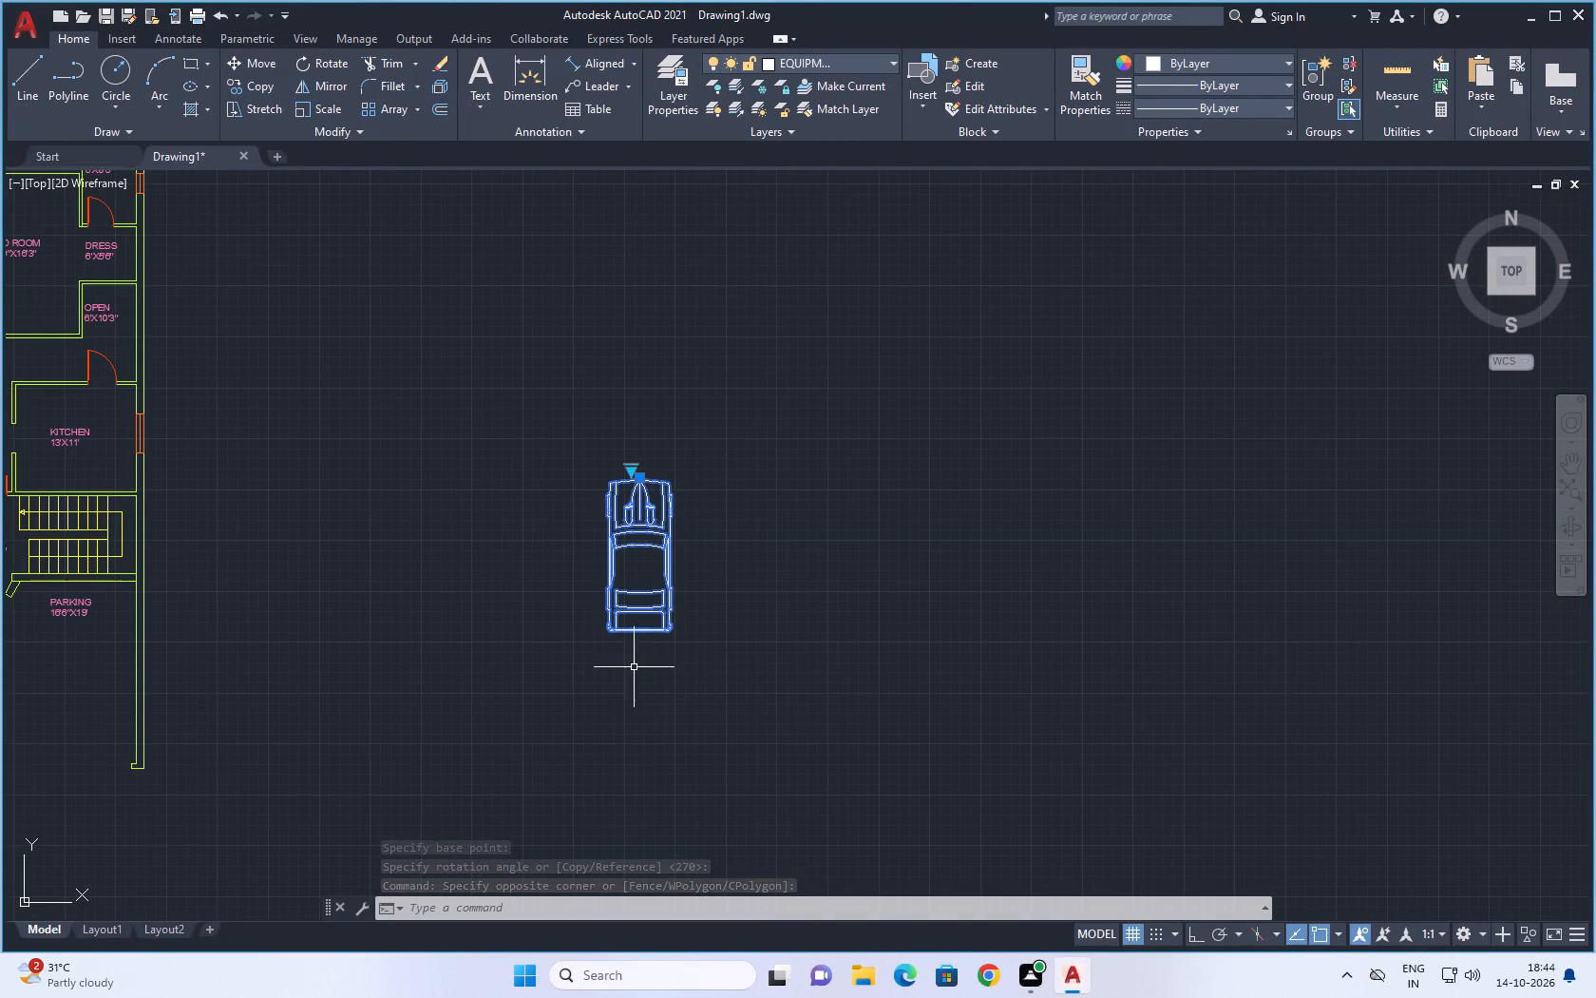
# Move the sports car by its lower-left rear corner into the PARKING area, below the staircase.
pyautogui.moveTo(643, 656); pyautogui.dragTo(758, 563, button='middle')
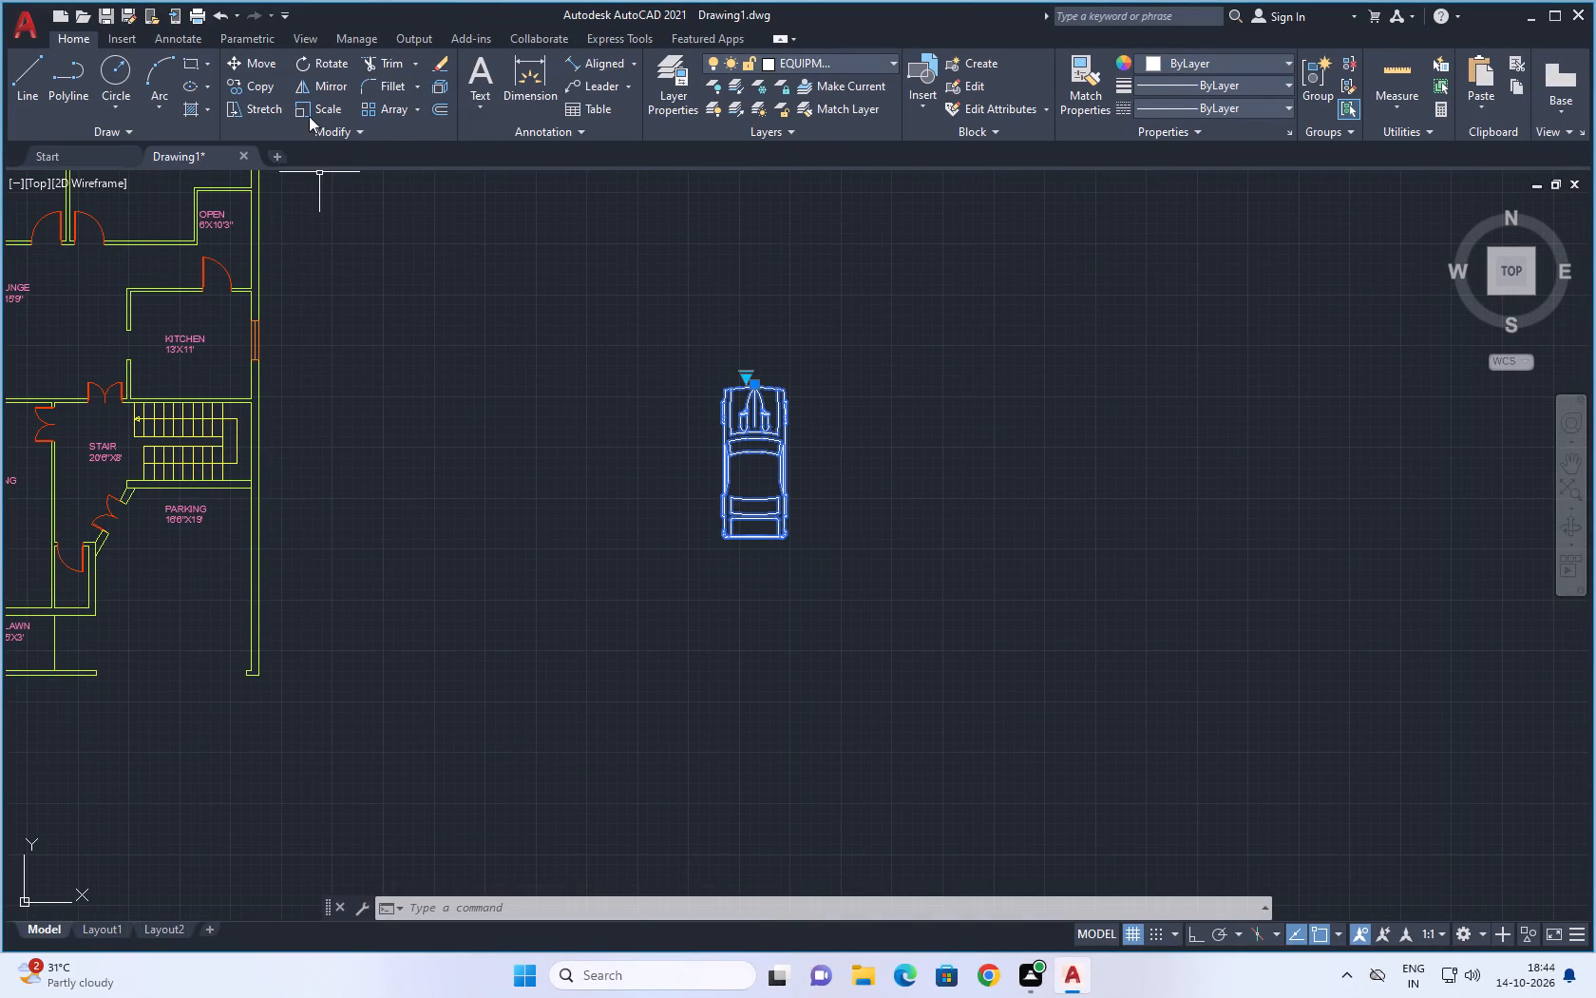
pyautogui.click(248, 67)
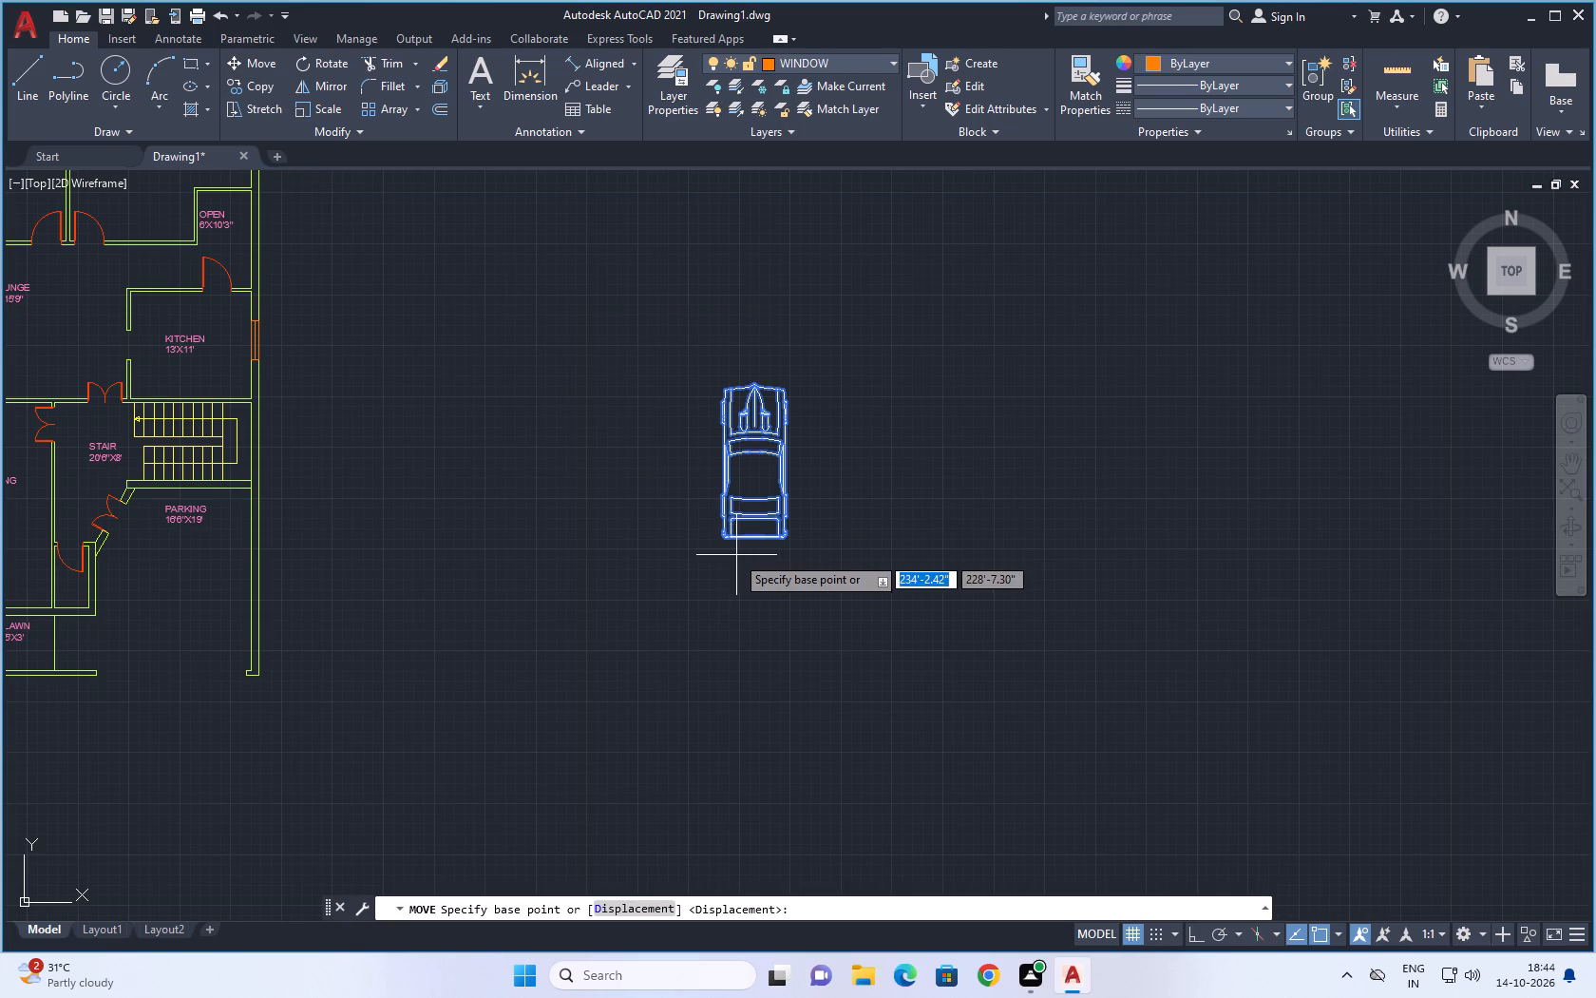
pyautogui.click(725, 543)
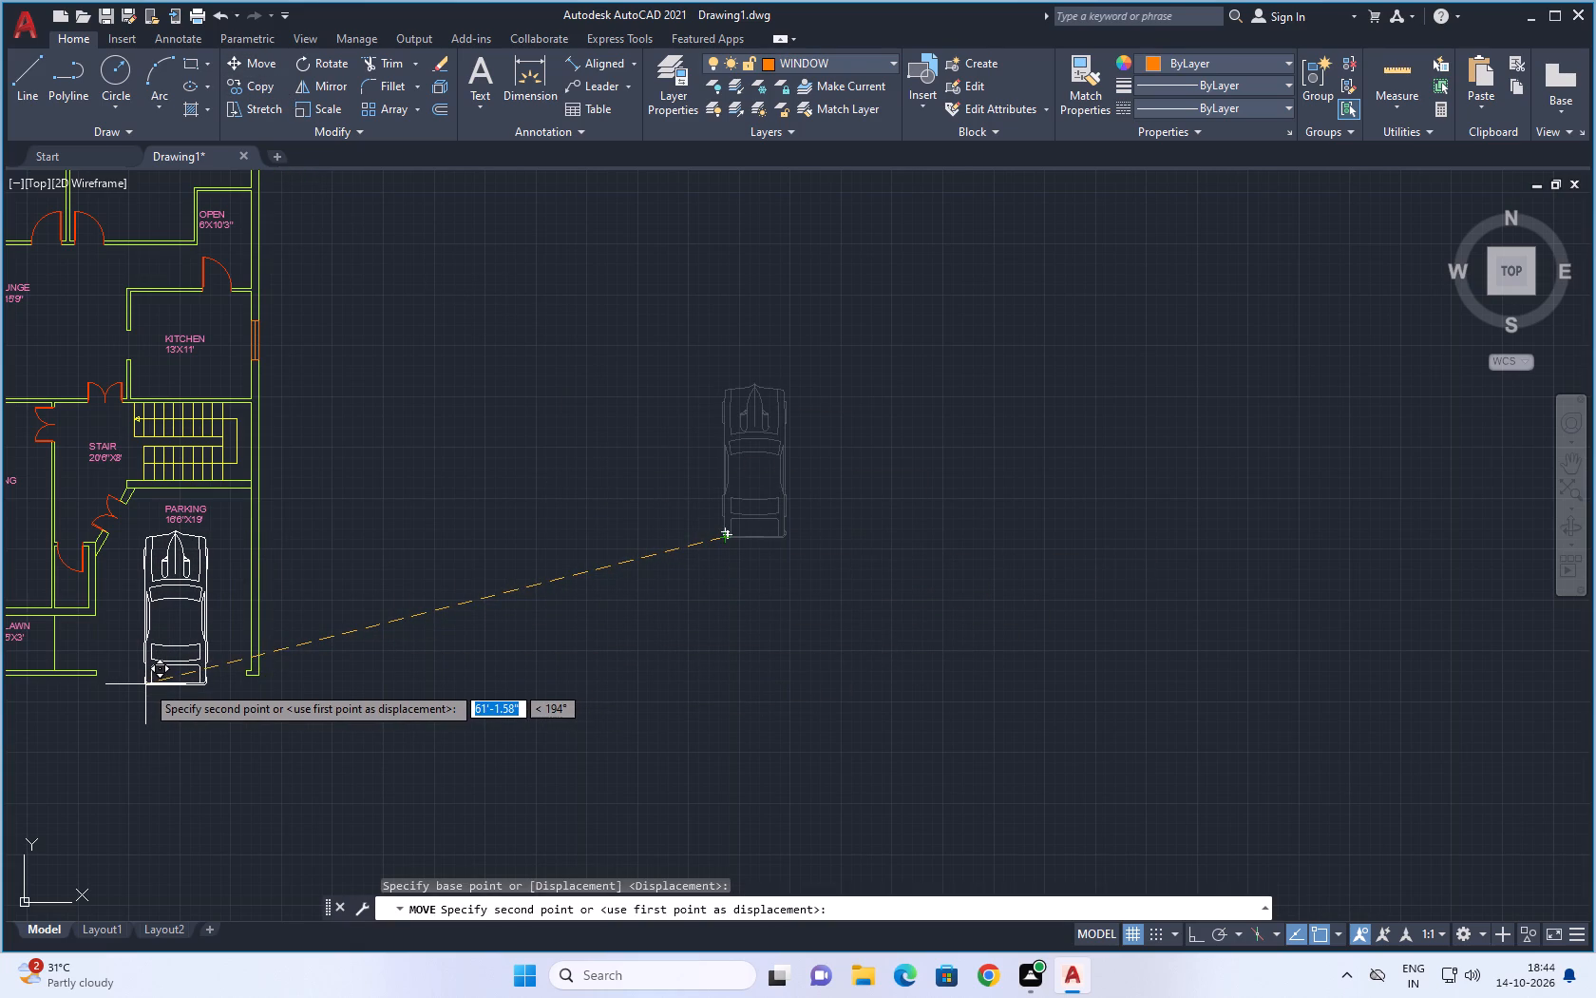
pyautogui.scroll(3, 145, 684)
pyautogui.scroll(-3, 146, 650)
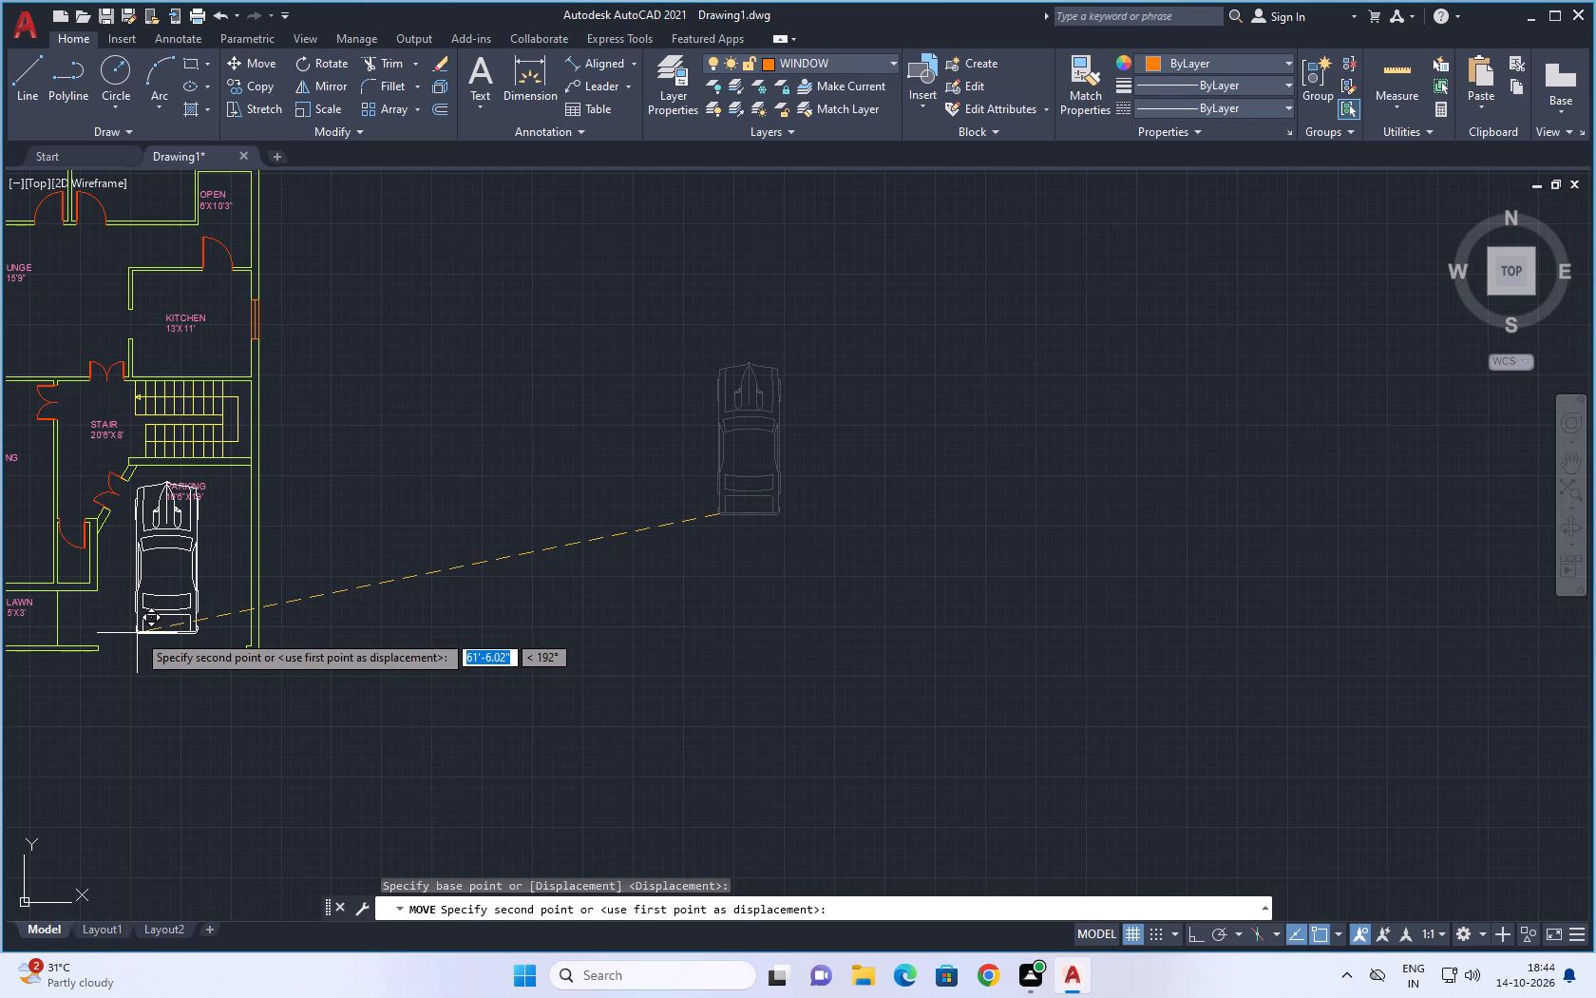
pyautogui.click(137, 633)
pyautogui.press('Escape')
pyautogui.press('Escape')
pyautogui.press('Escape')
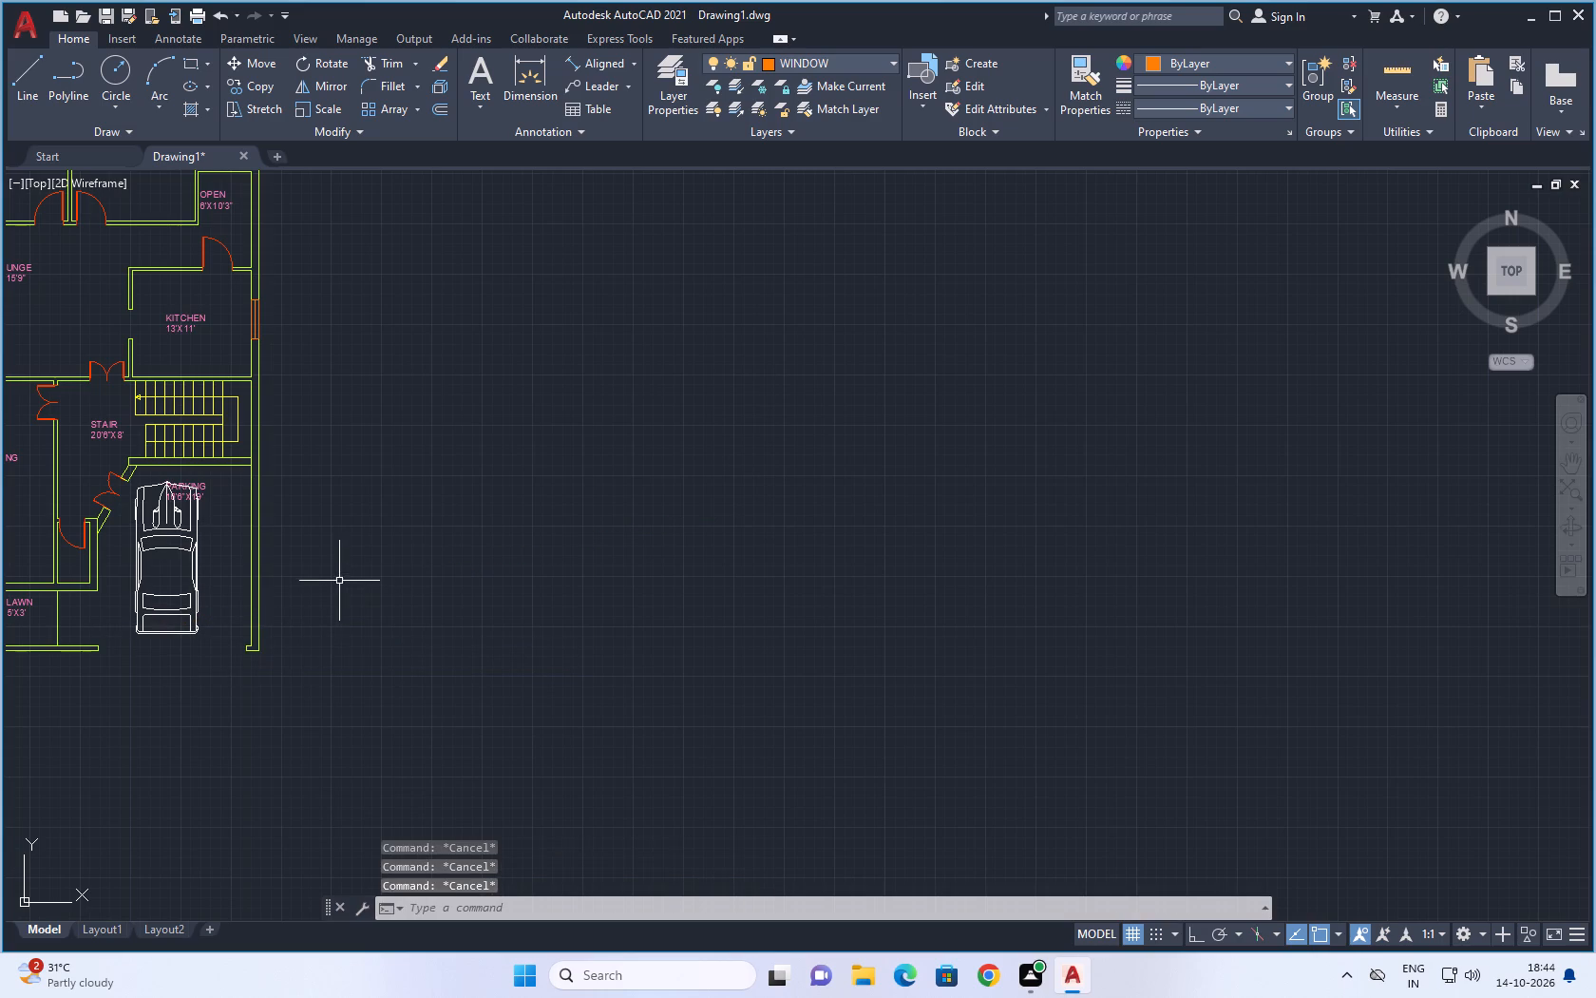
# Move the PARKING 16'6"X19' label up and to the right, clear of the car and just below the staircase wall.
pyautogui.moveTo(334, 578); pyautogui.dragTo(449, 640, button='middle')
pyautogui.scroll(5, 312, 575)
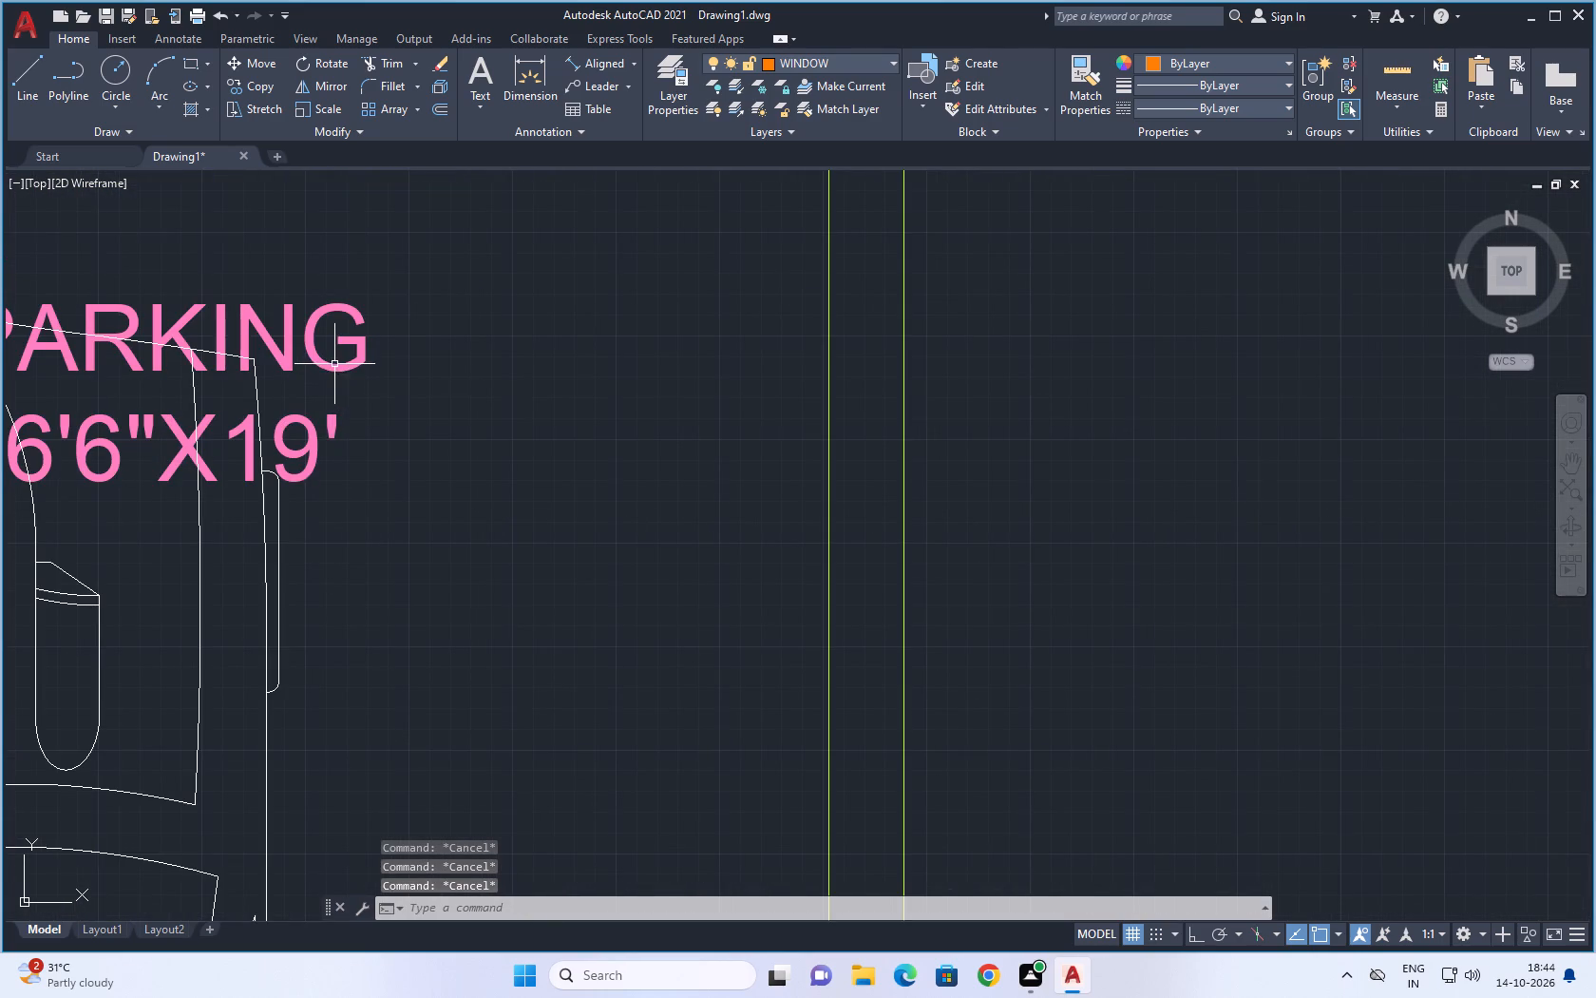
pyautogui.click(334, 364)
pyautogui.scroll(-1, 427, 476)
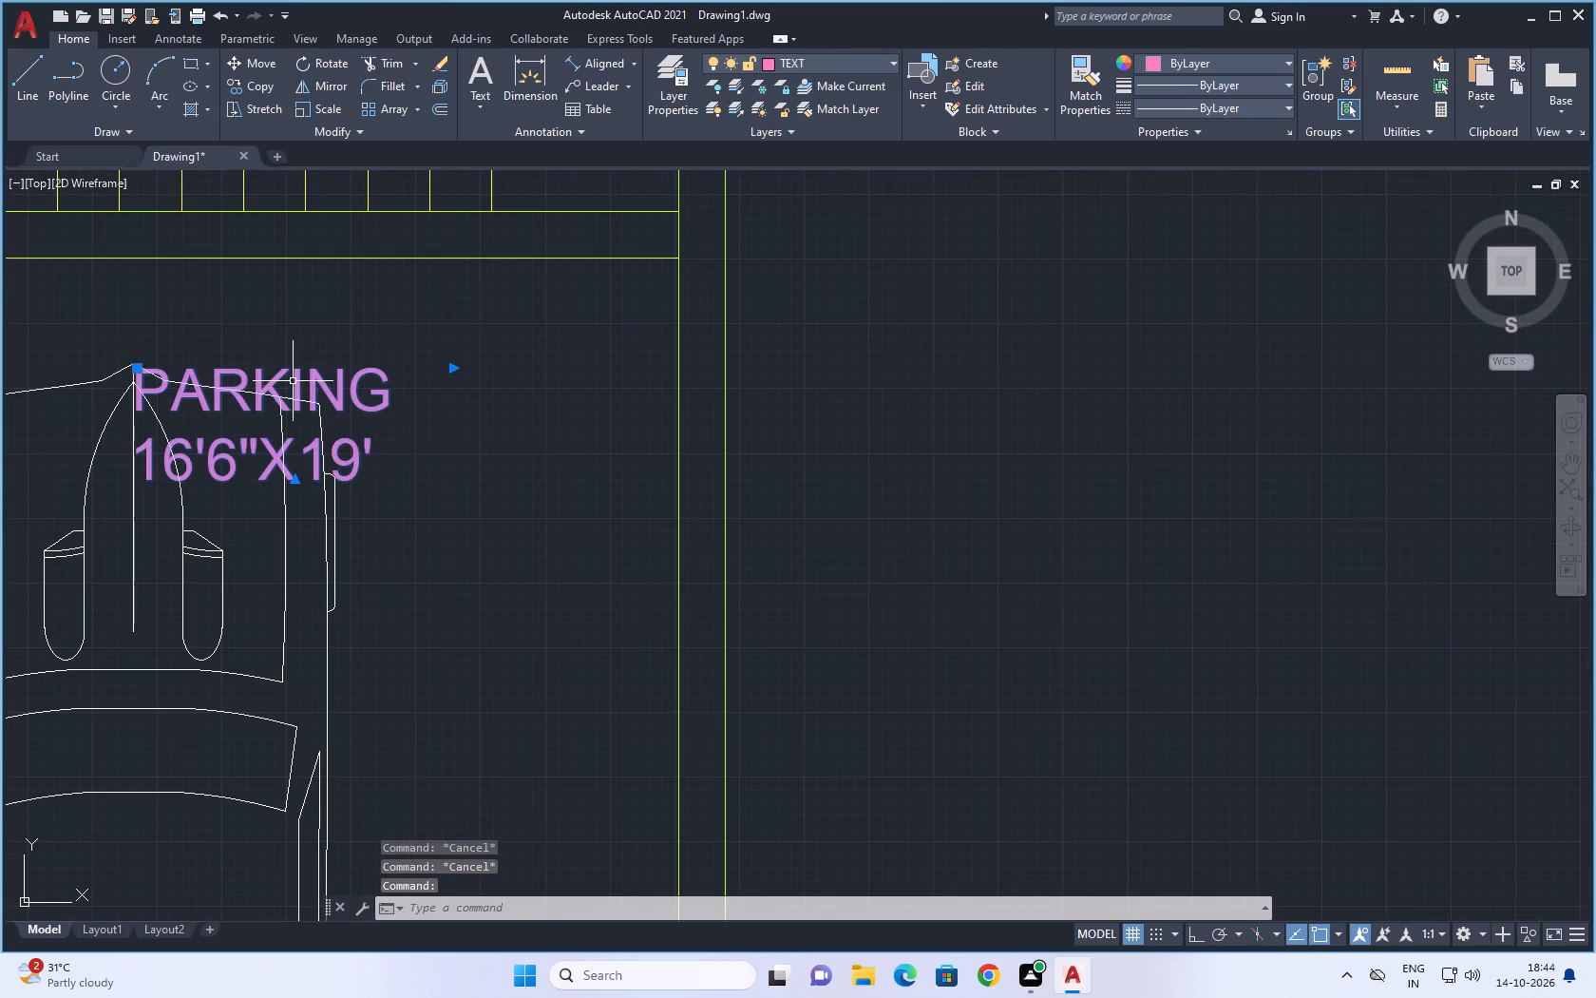
pyautogui.moveTo(251, 374); pyautogui.dragTo(351, 366)
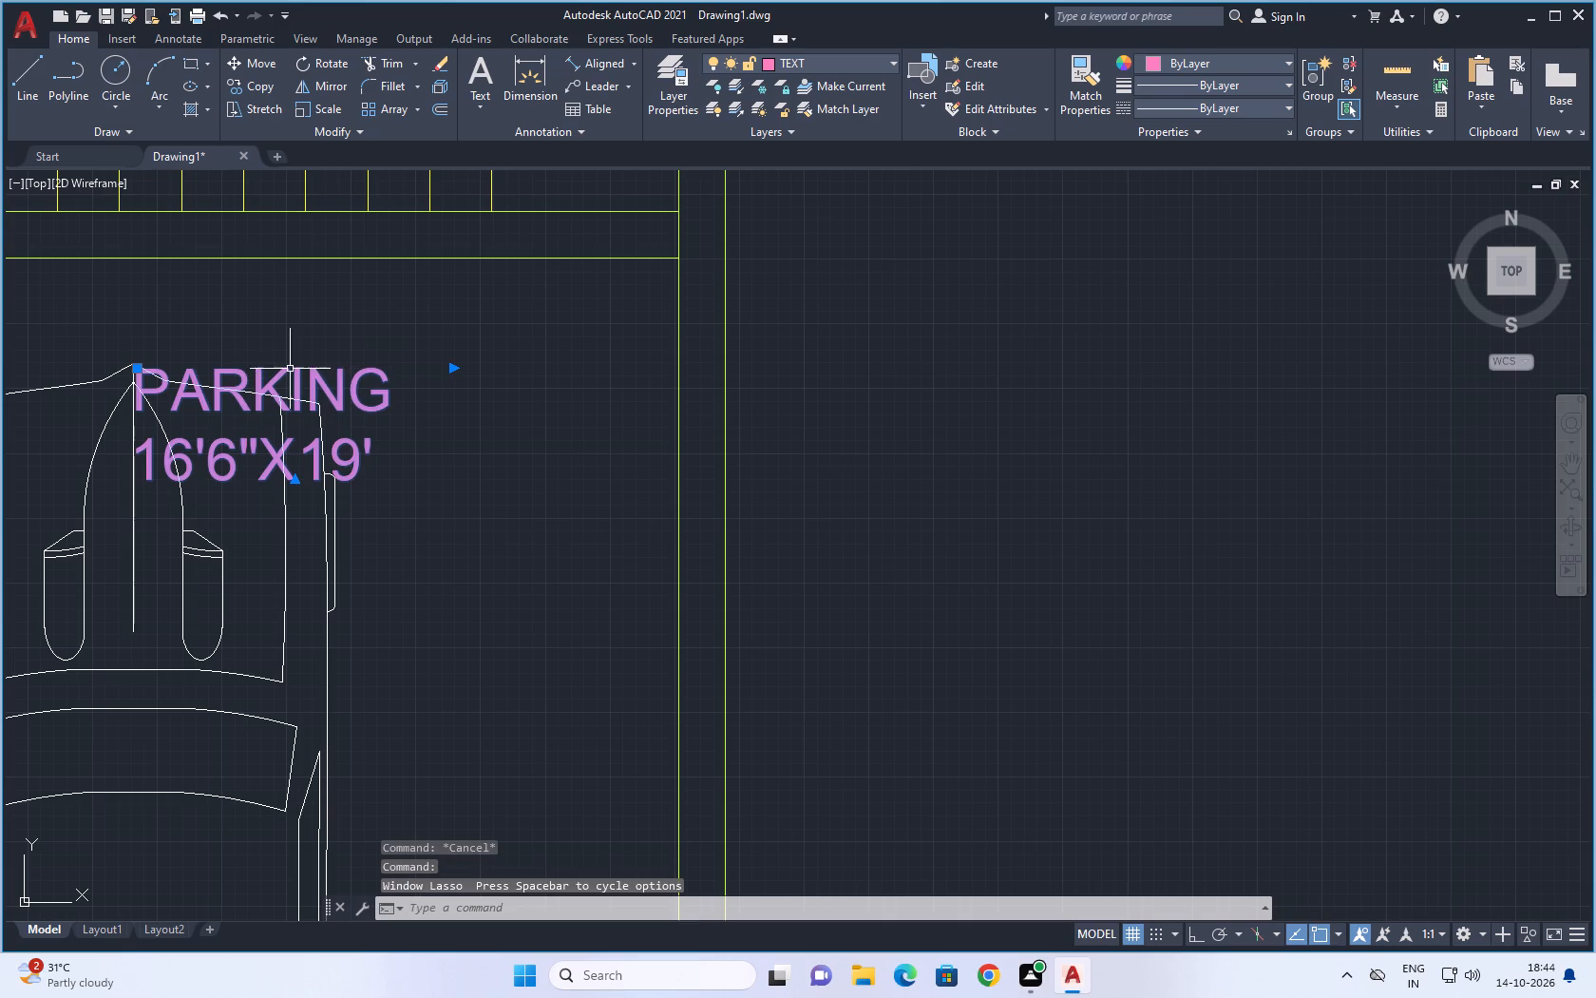
pyautogui.moveTo(253, 383); pyautogui.dragTo(413, 318)
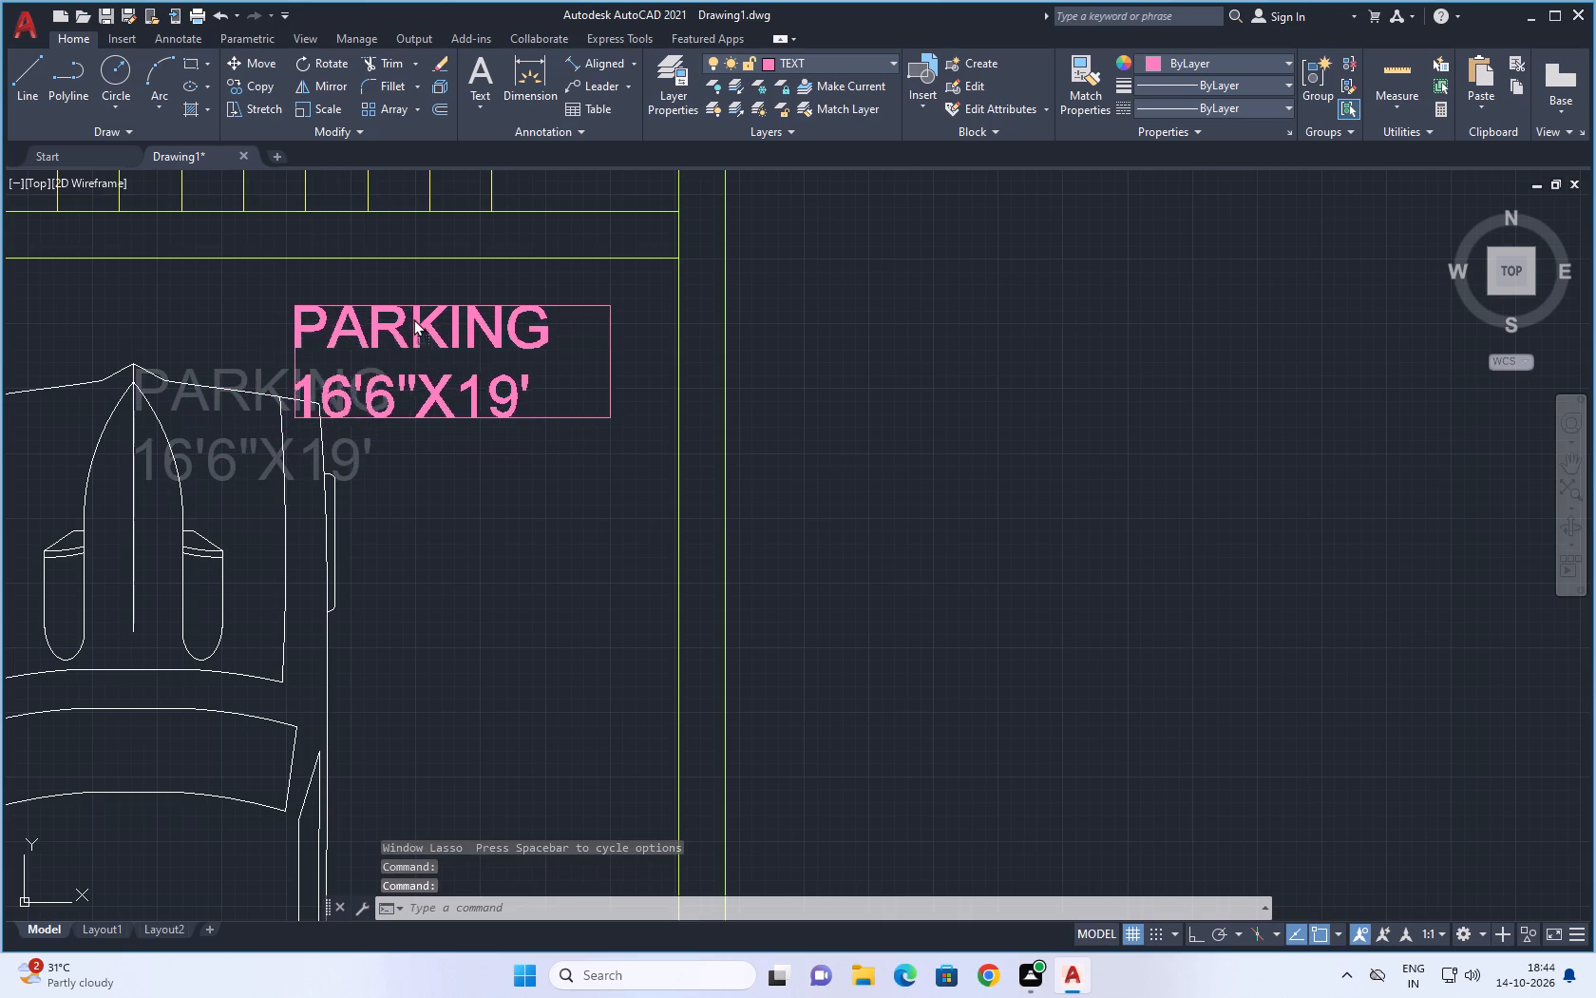
pyautogui.moveTo(413, 318); pyautogui.dragTo(450, 299)
# Open the tool palettes and look through the Mechanical and Architectural block samples, Imperial and Metric, for further fixtures to place.
pyautogui.scroll(-1, 888, 489)
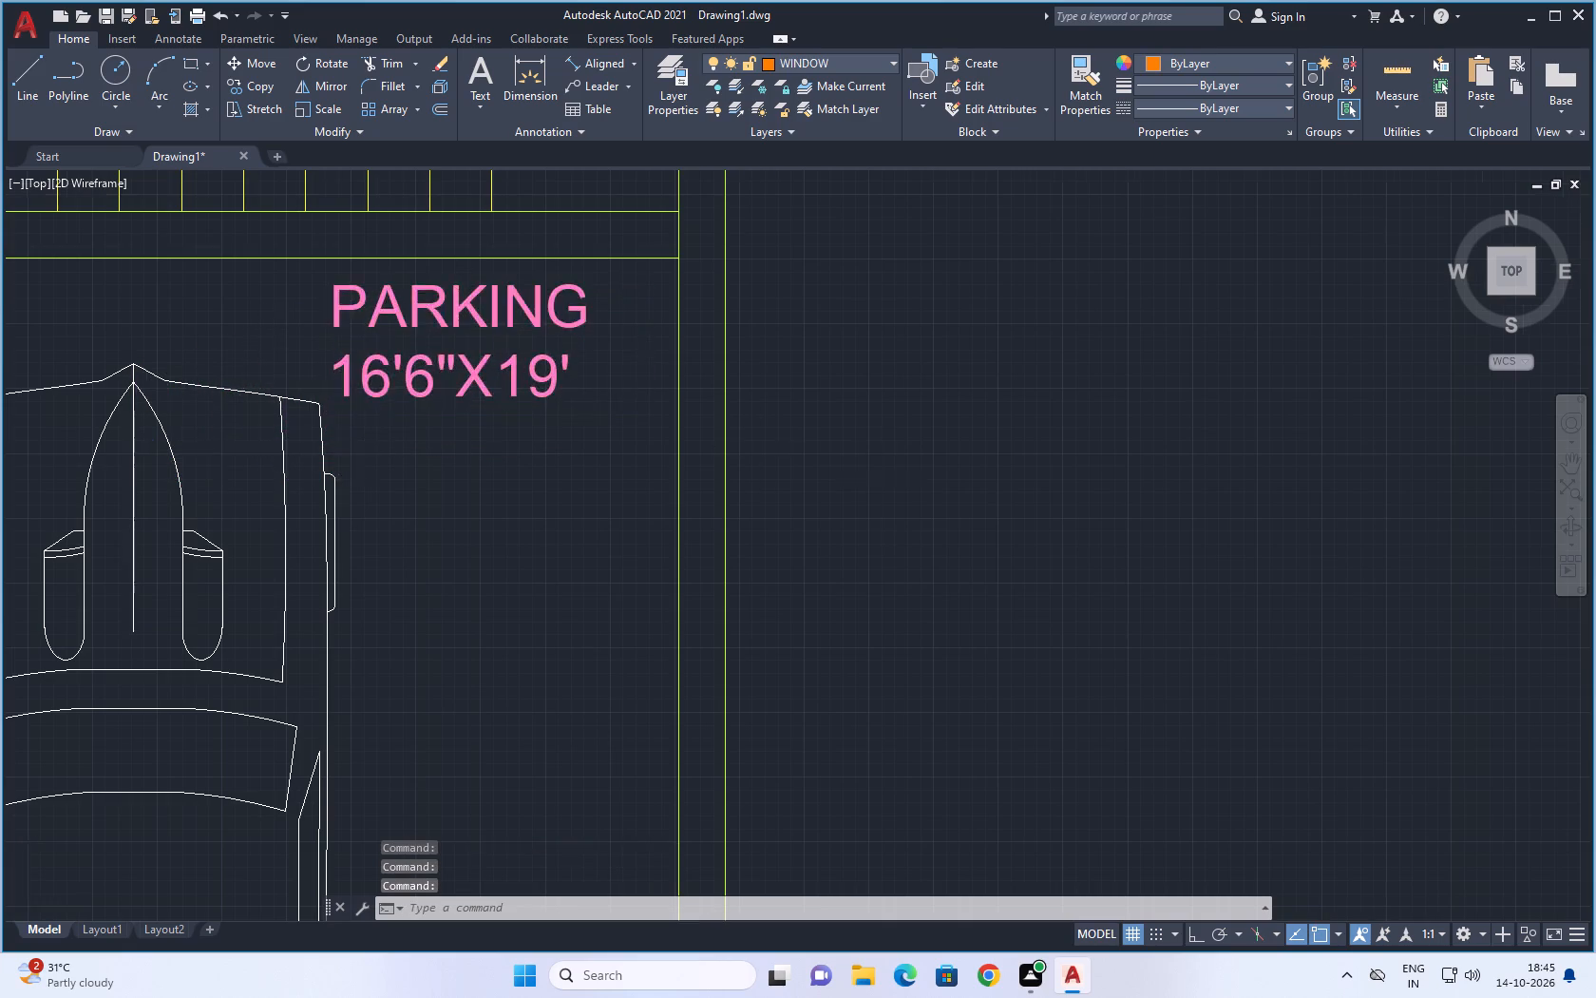
pyautogui.scroll(-4, 888, 490)
pyautogui.moveTo(958, 530); pyautogui.dragTo(928, 475, button='middle')
pyautogui.moveTo(1004, 427); pyautogui.dragTo(950, 637, button='middle')
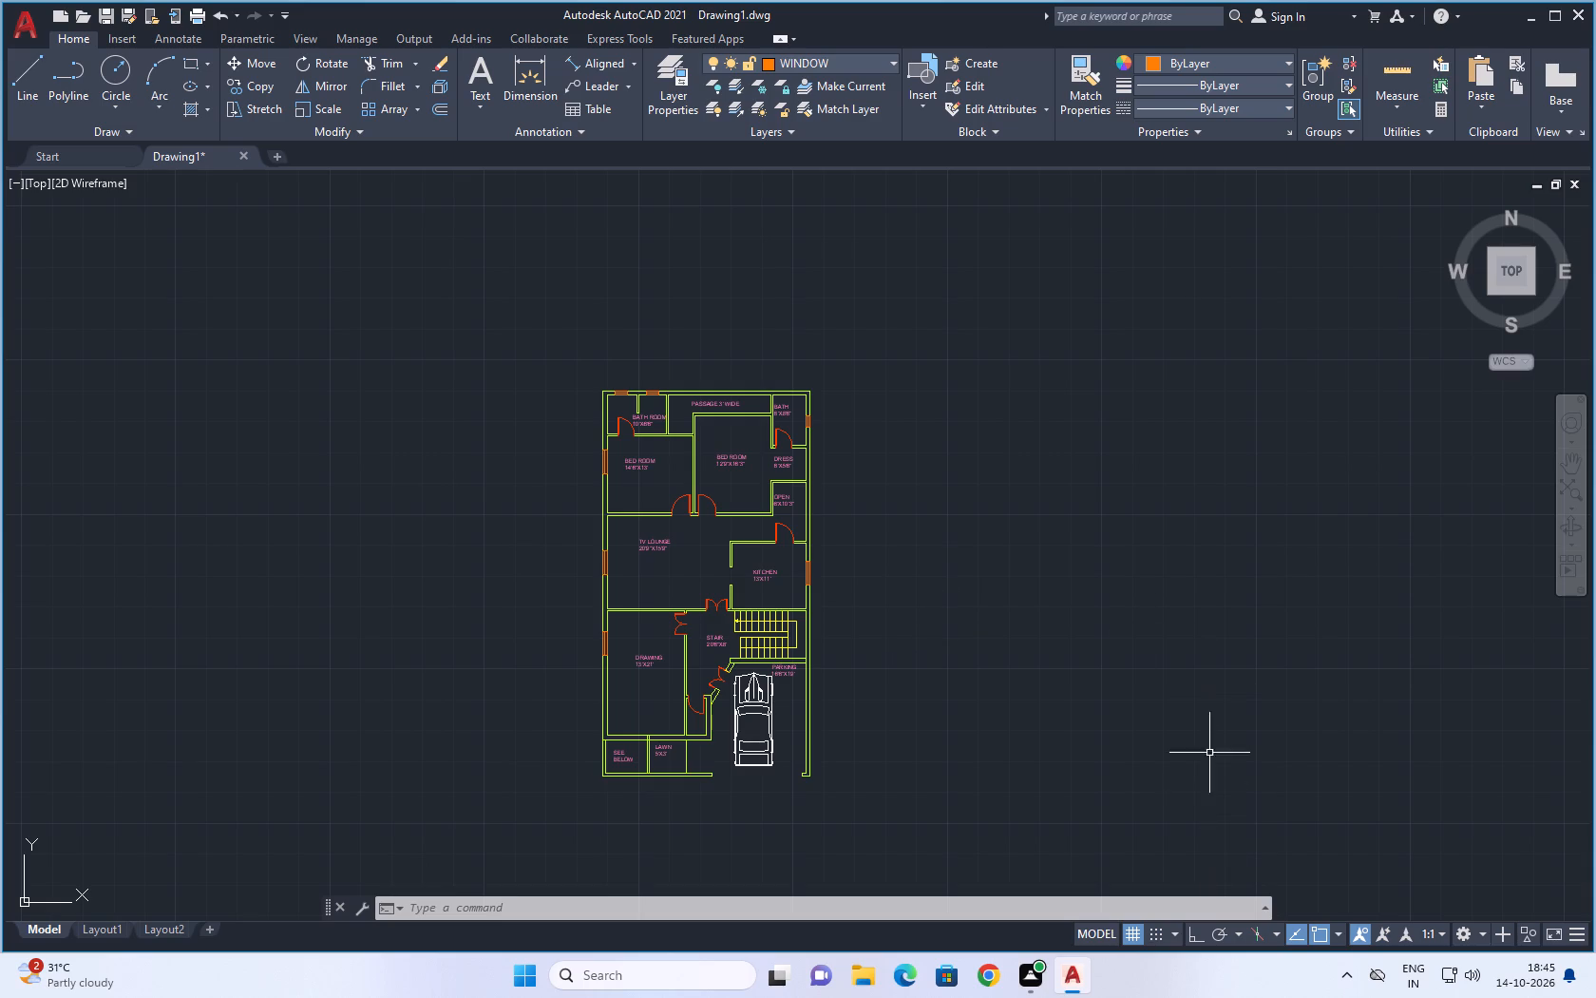
pyautogui.press('Escape')
pyautogui.hotkey('ctrl', '3')
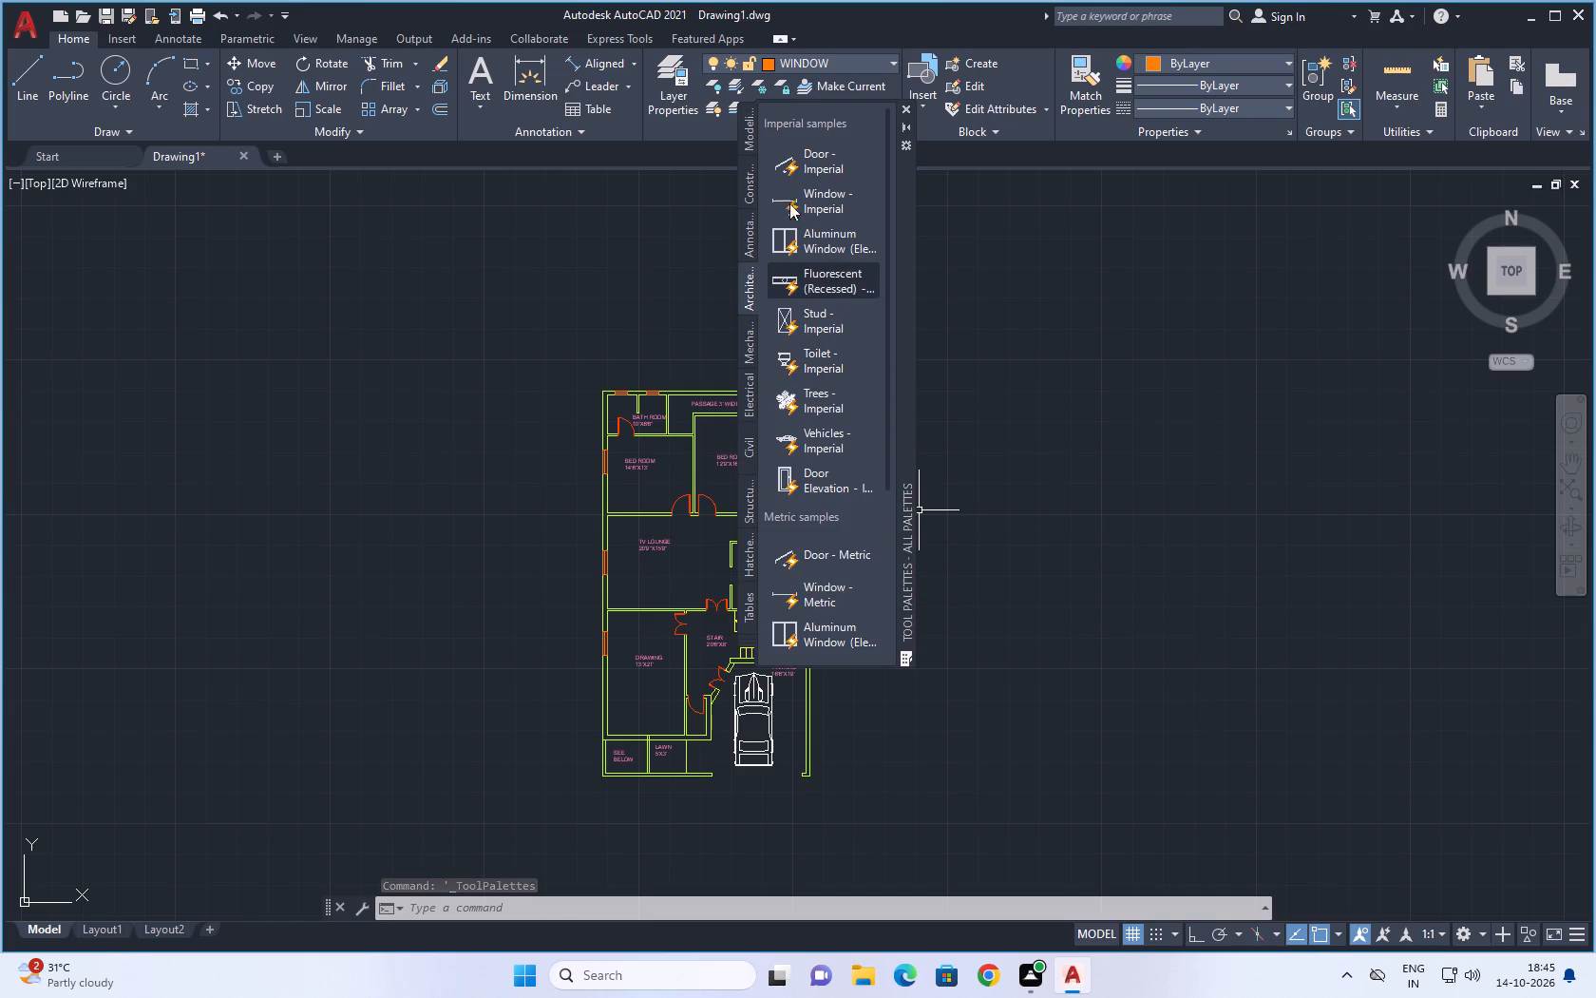
pyautogui.click(750, 348)
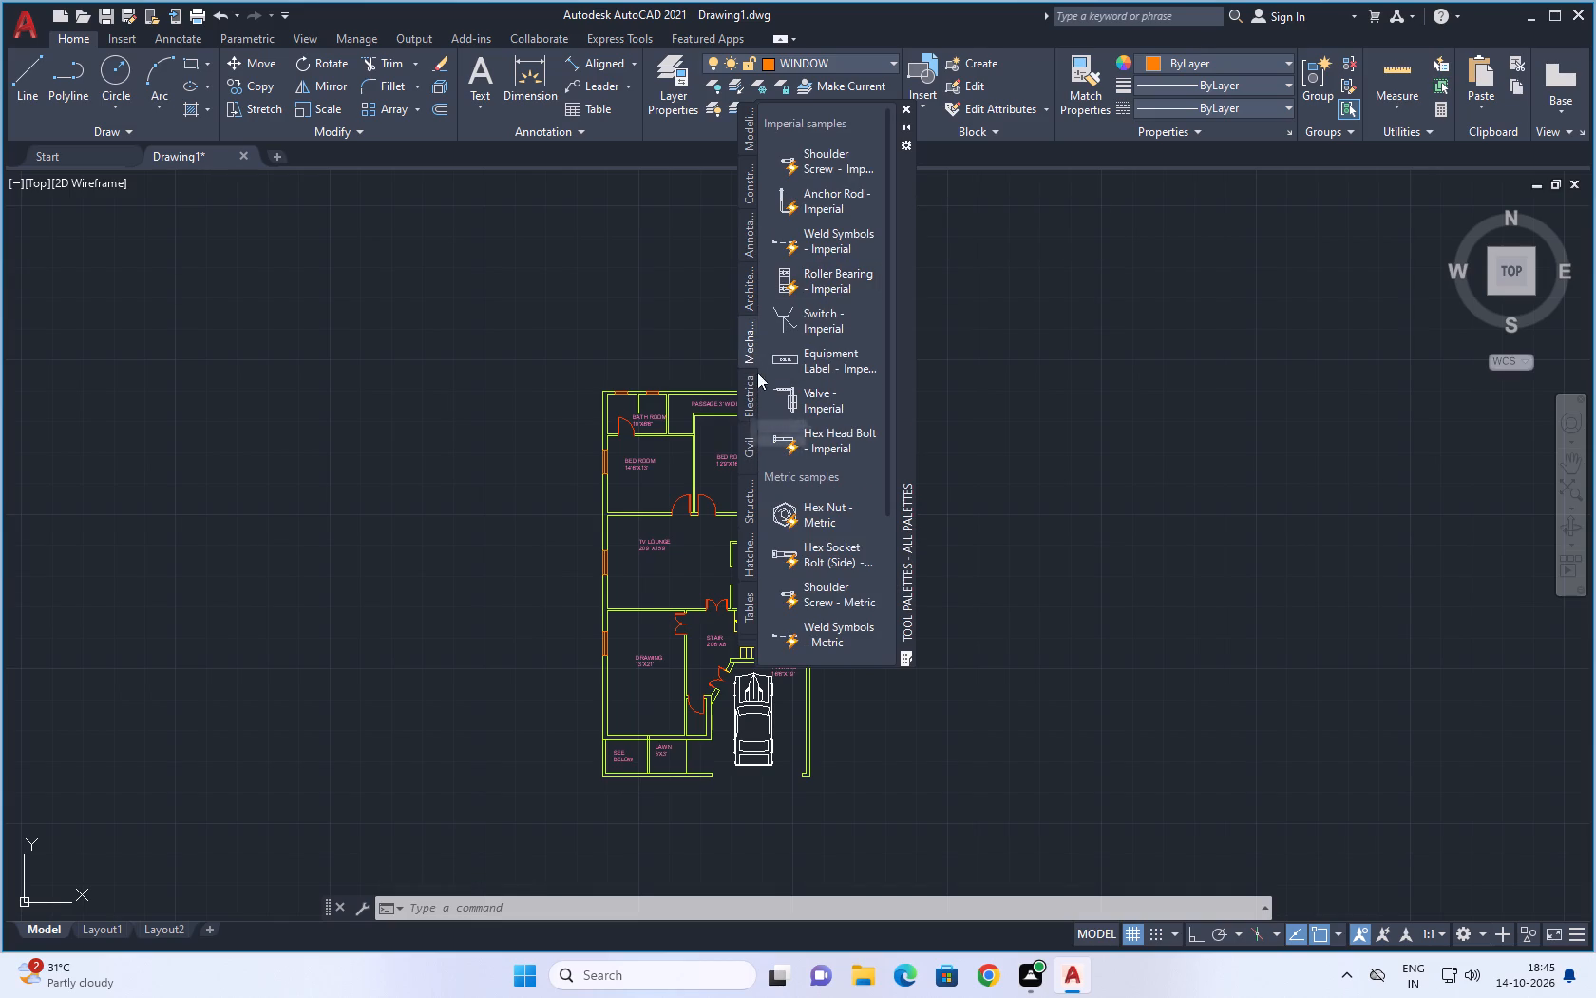
pyautogui.click(749, 296)
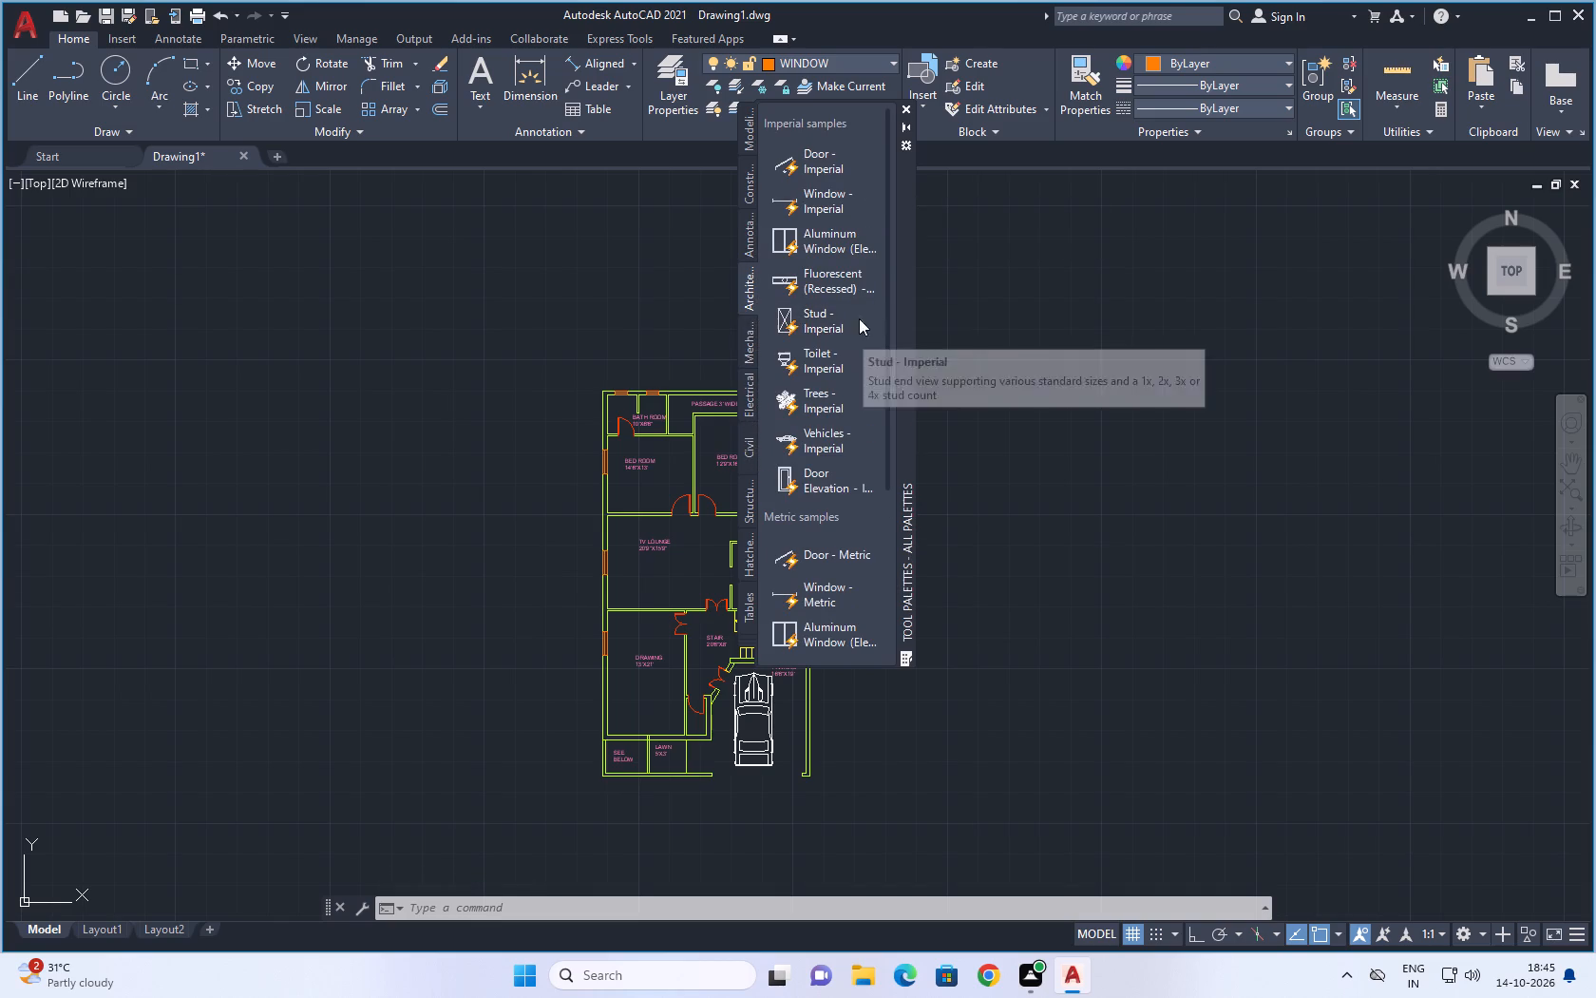
pyautogui.scroll(3, 782, 138)
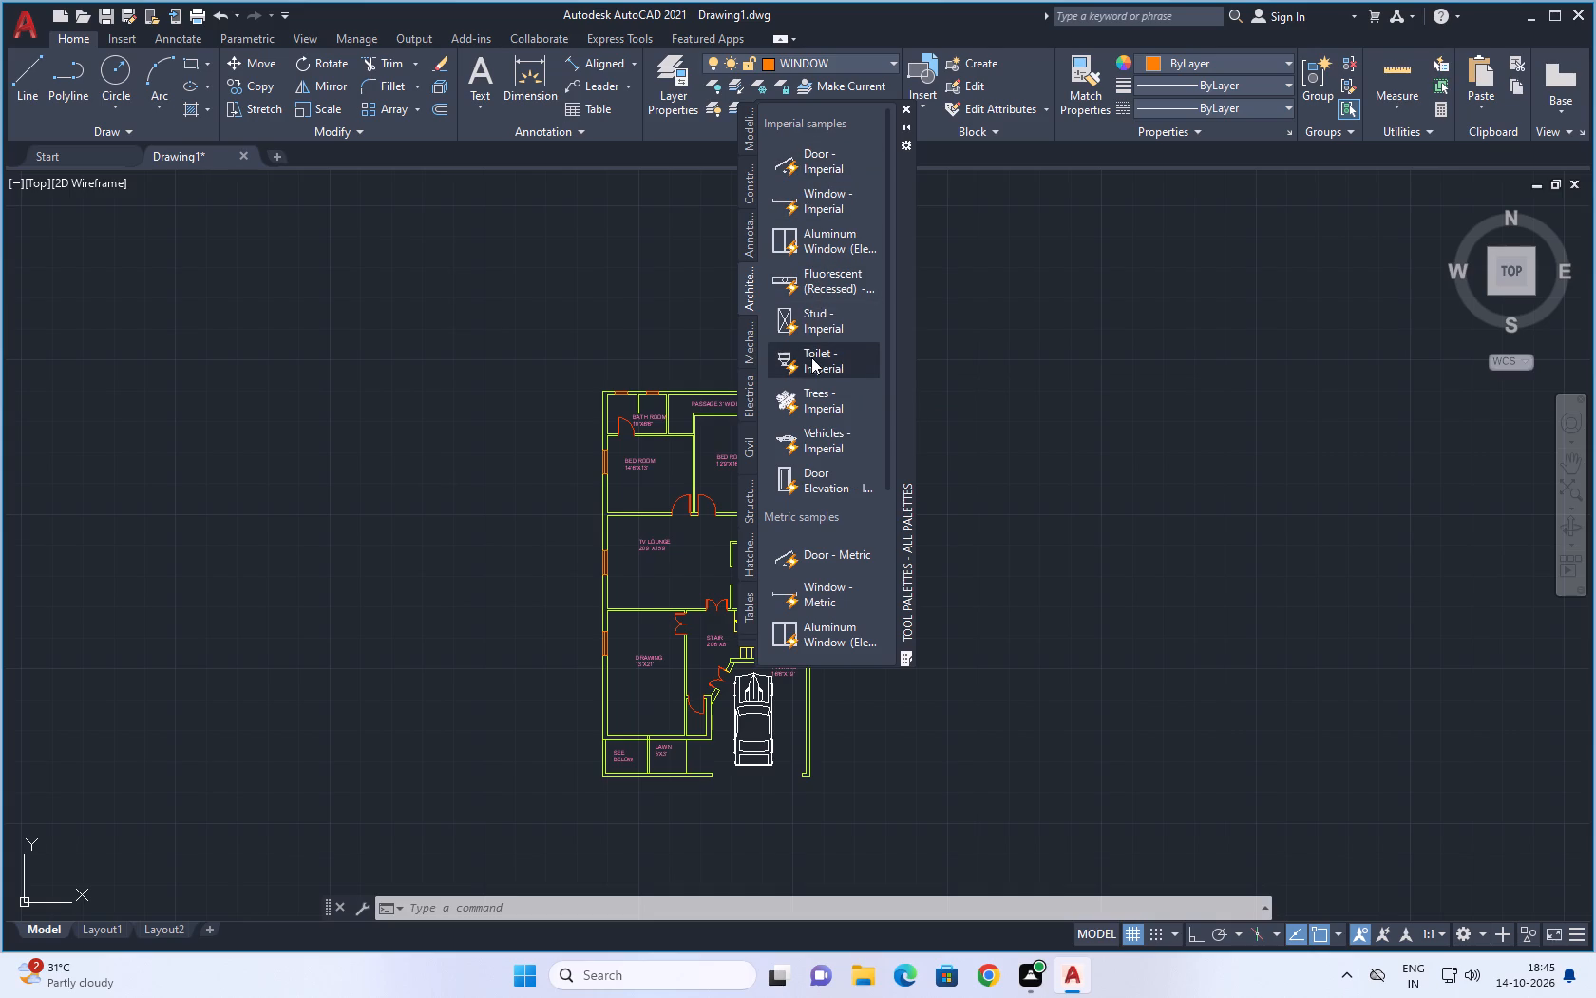
pyautogui.scroll(-1, 822, 451)
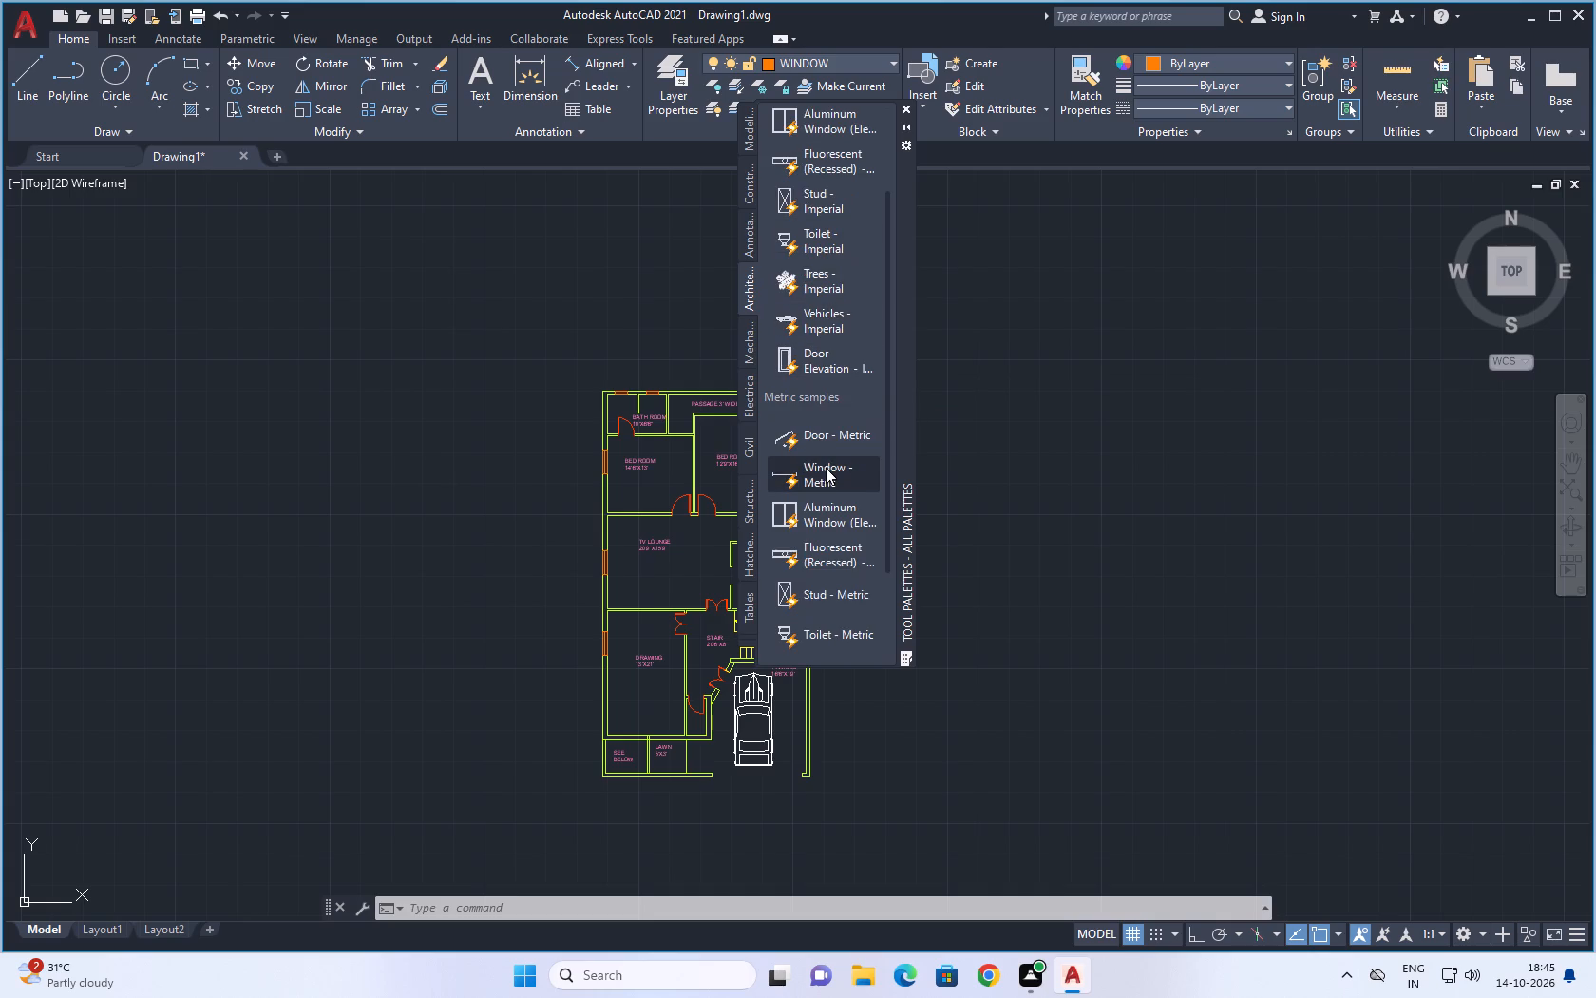
pyautogui.scroll(-2, 827, 449)
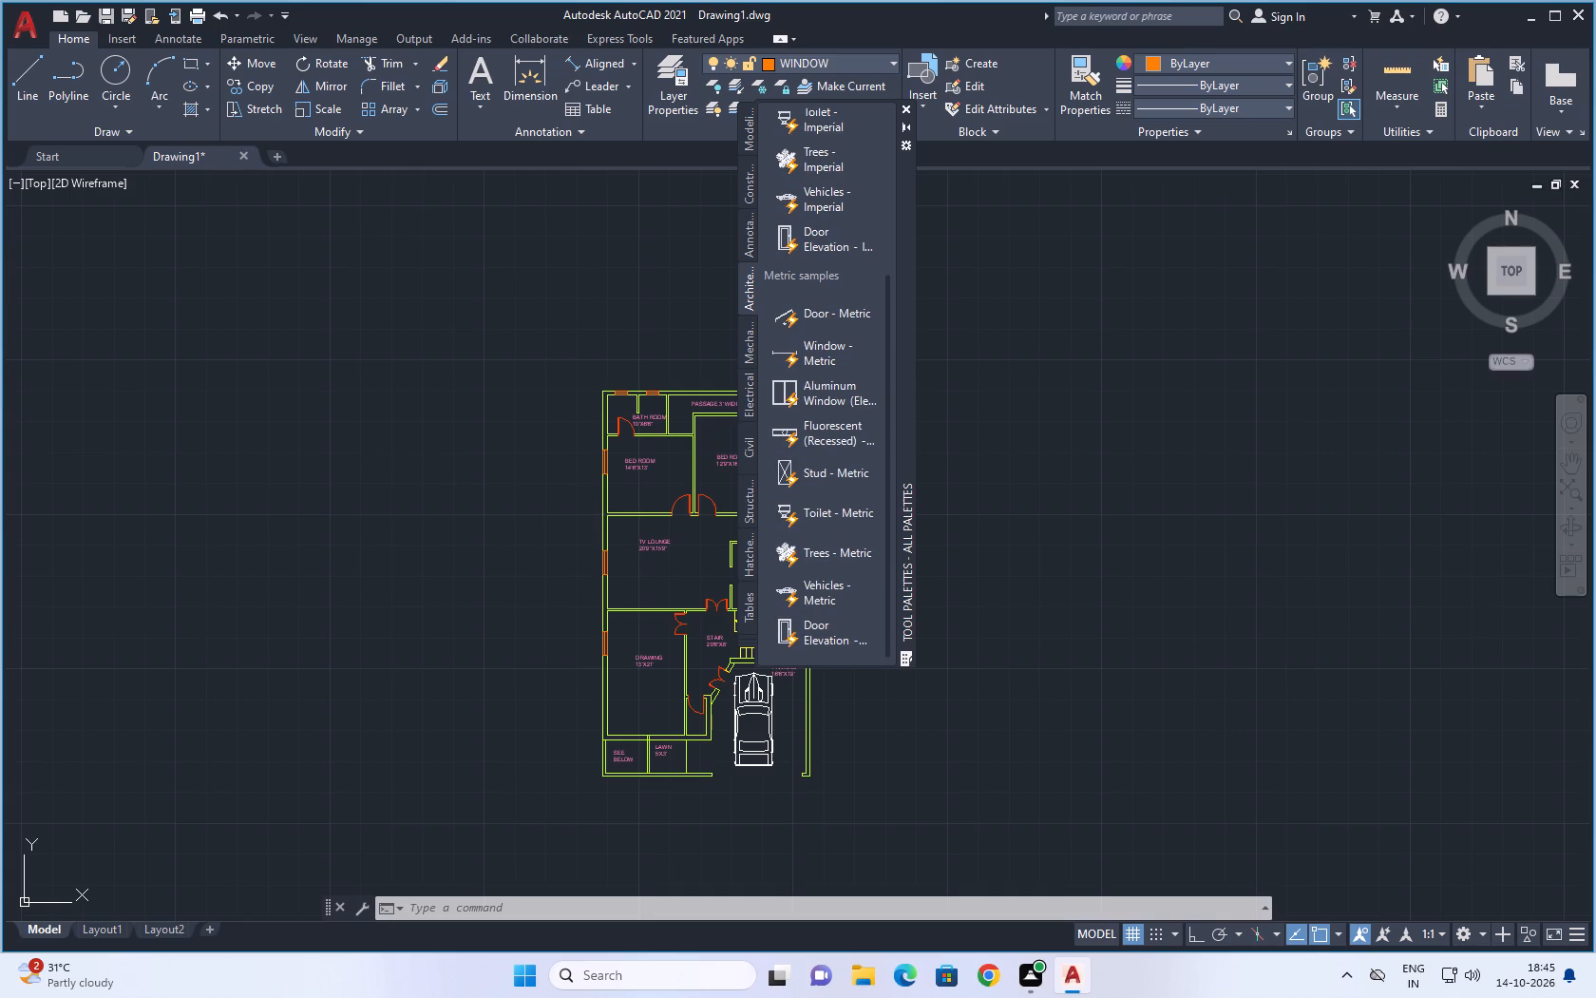
pyautogui.press('Escape')
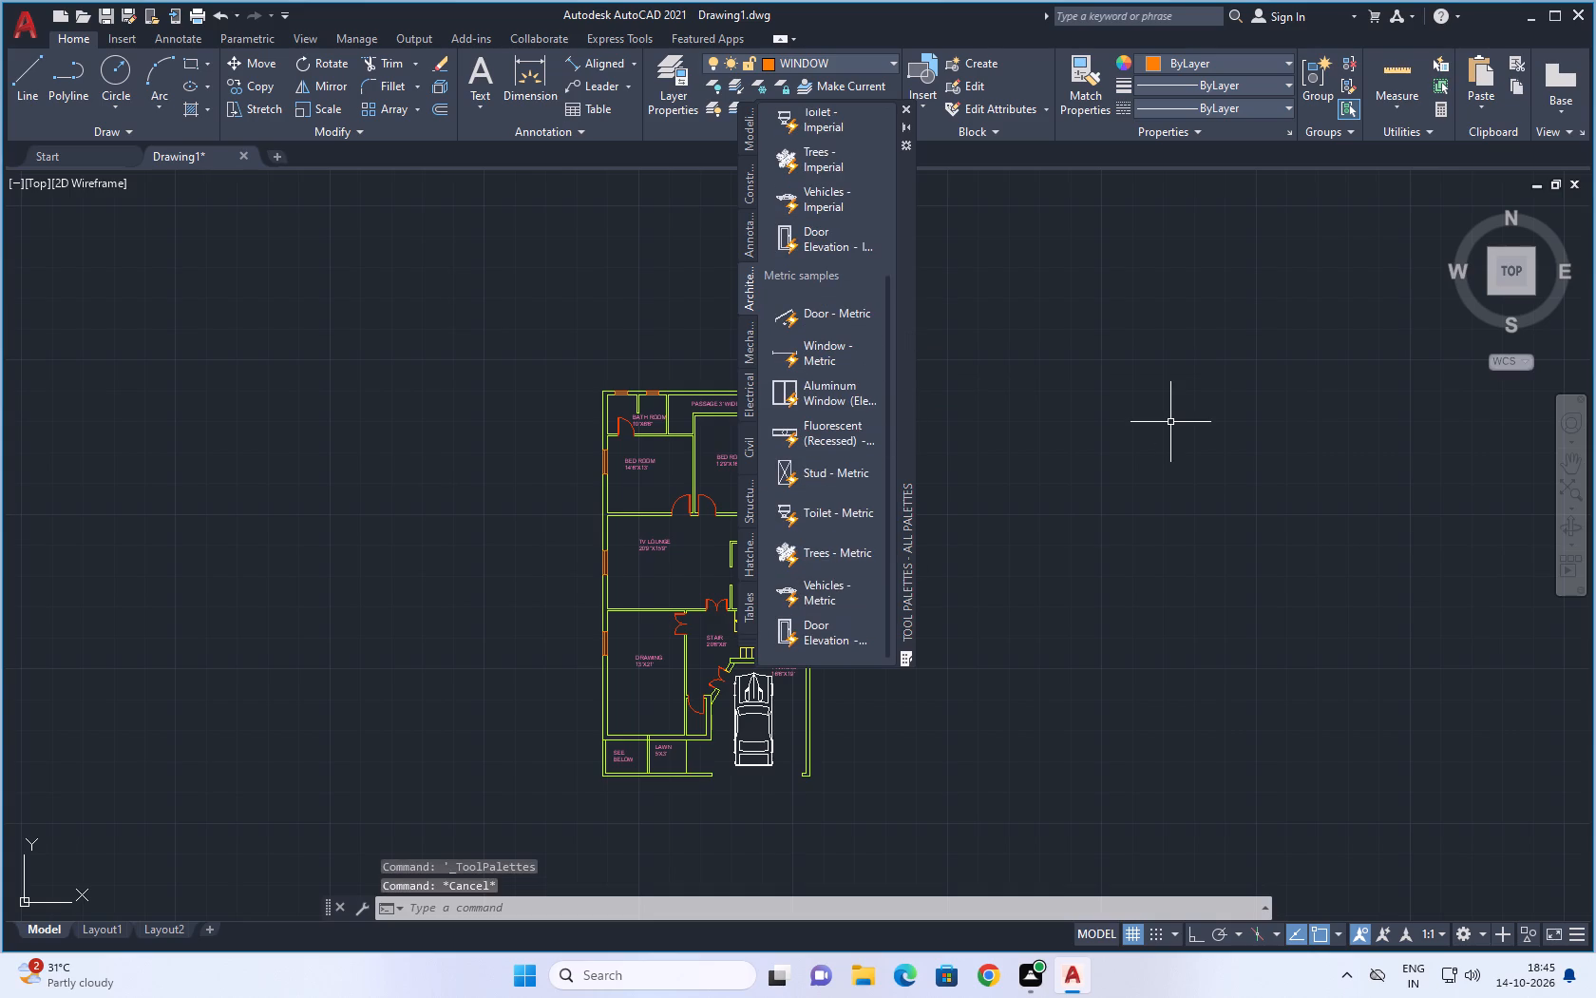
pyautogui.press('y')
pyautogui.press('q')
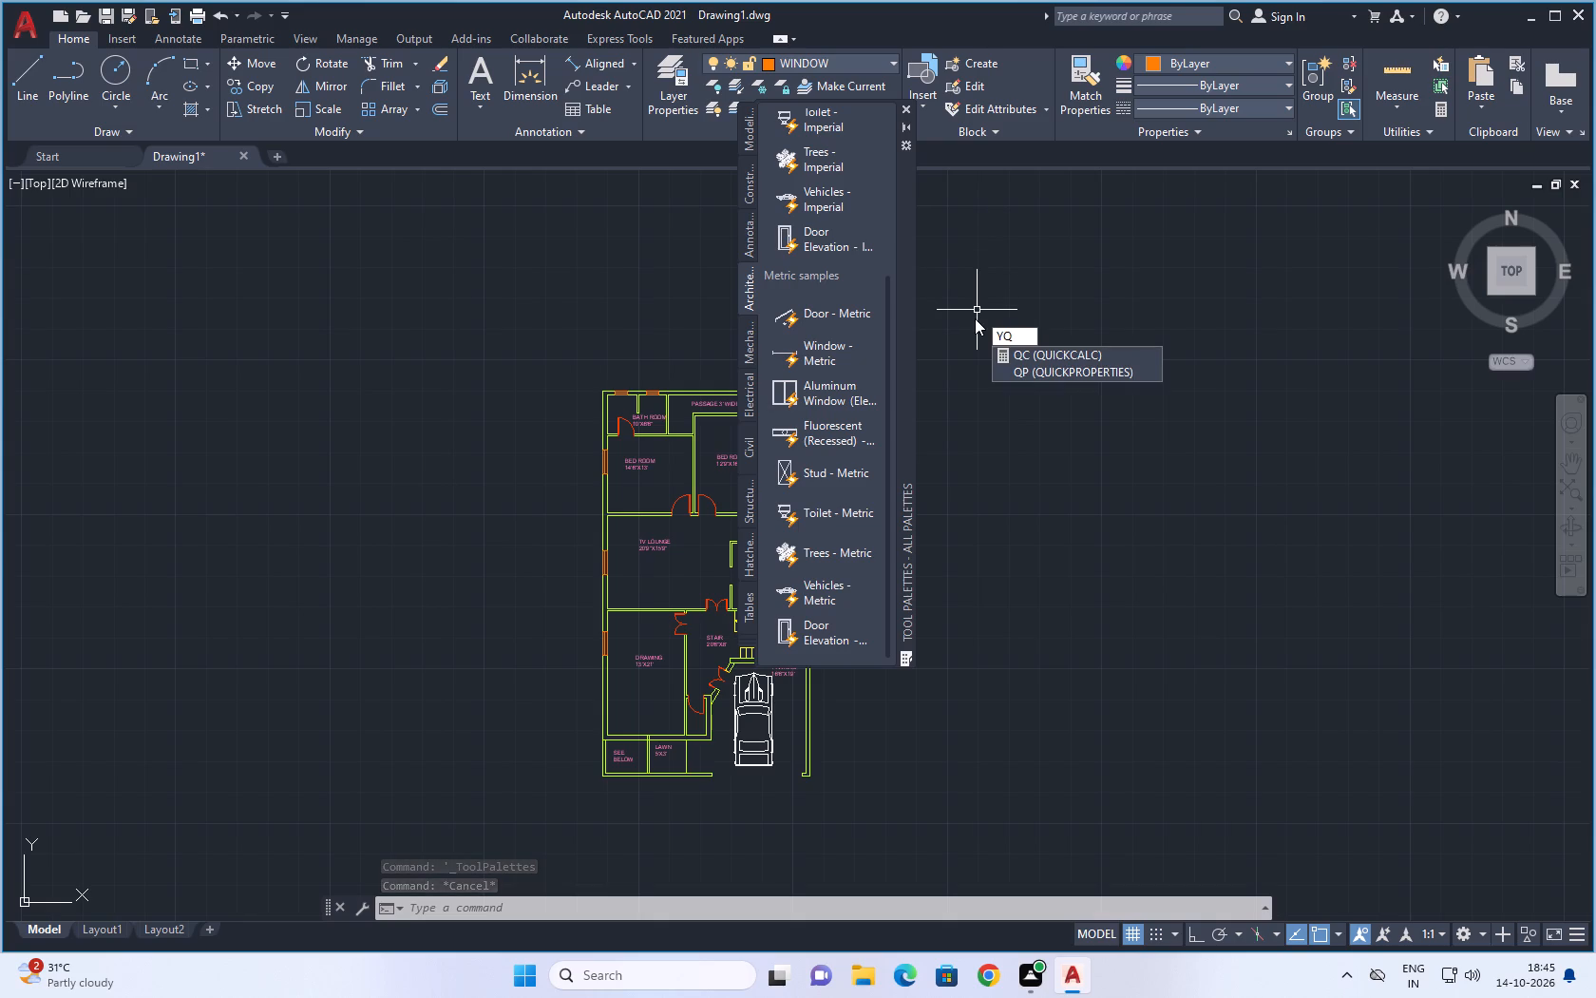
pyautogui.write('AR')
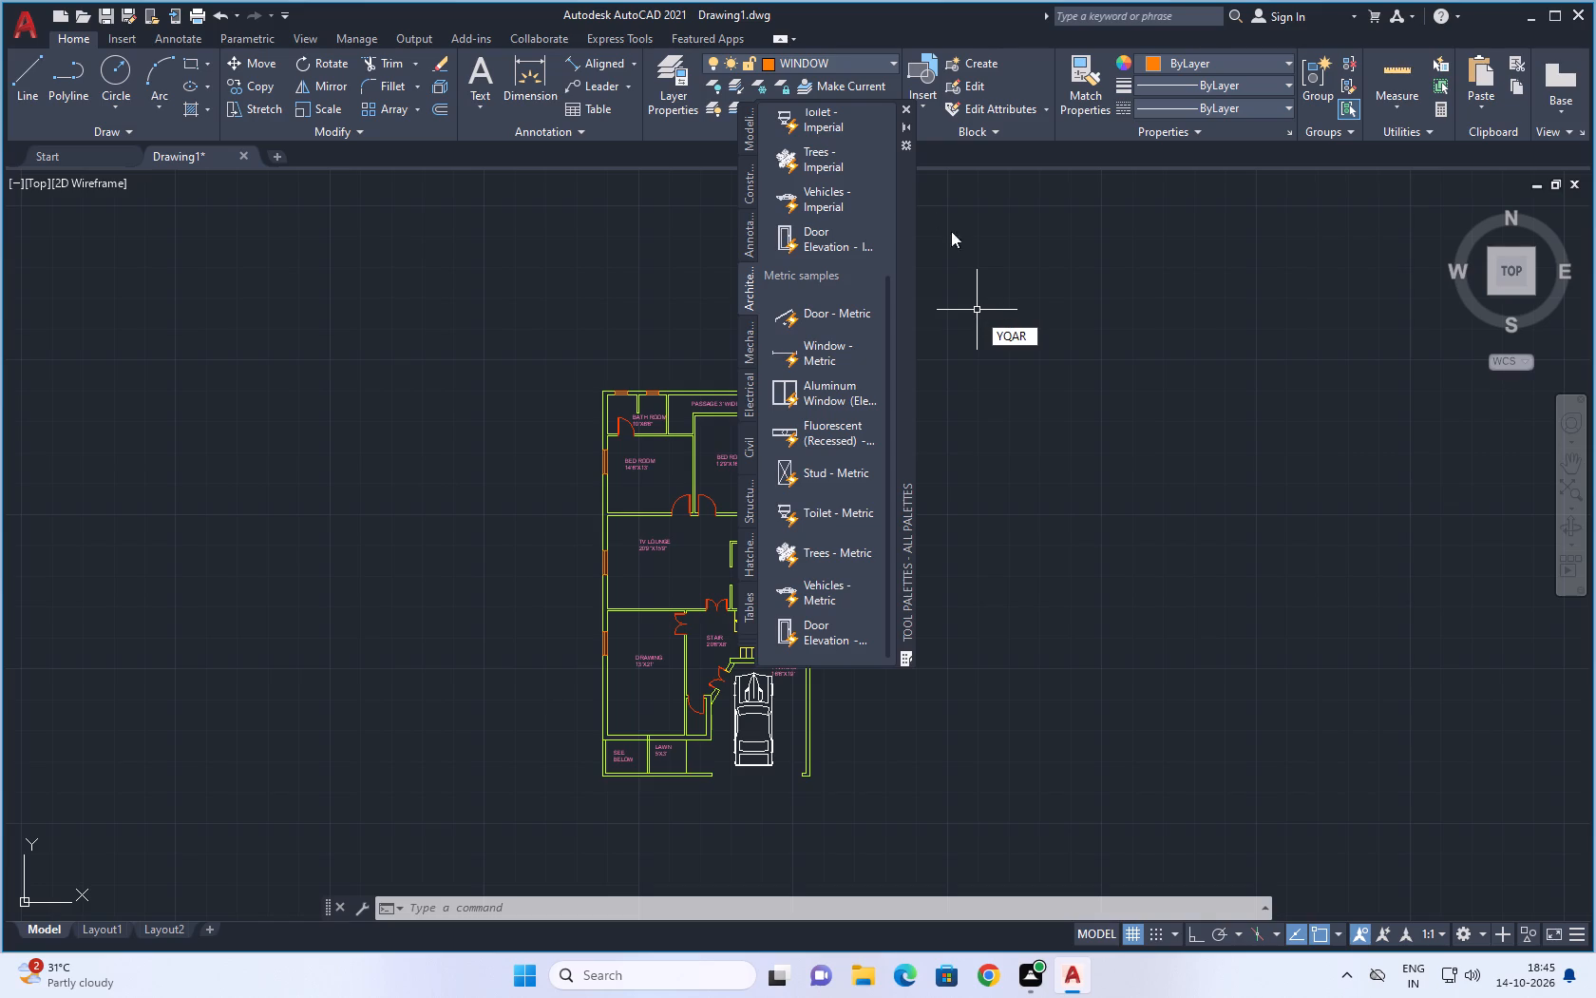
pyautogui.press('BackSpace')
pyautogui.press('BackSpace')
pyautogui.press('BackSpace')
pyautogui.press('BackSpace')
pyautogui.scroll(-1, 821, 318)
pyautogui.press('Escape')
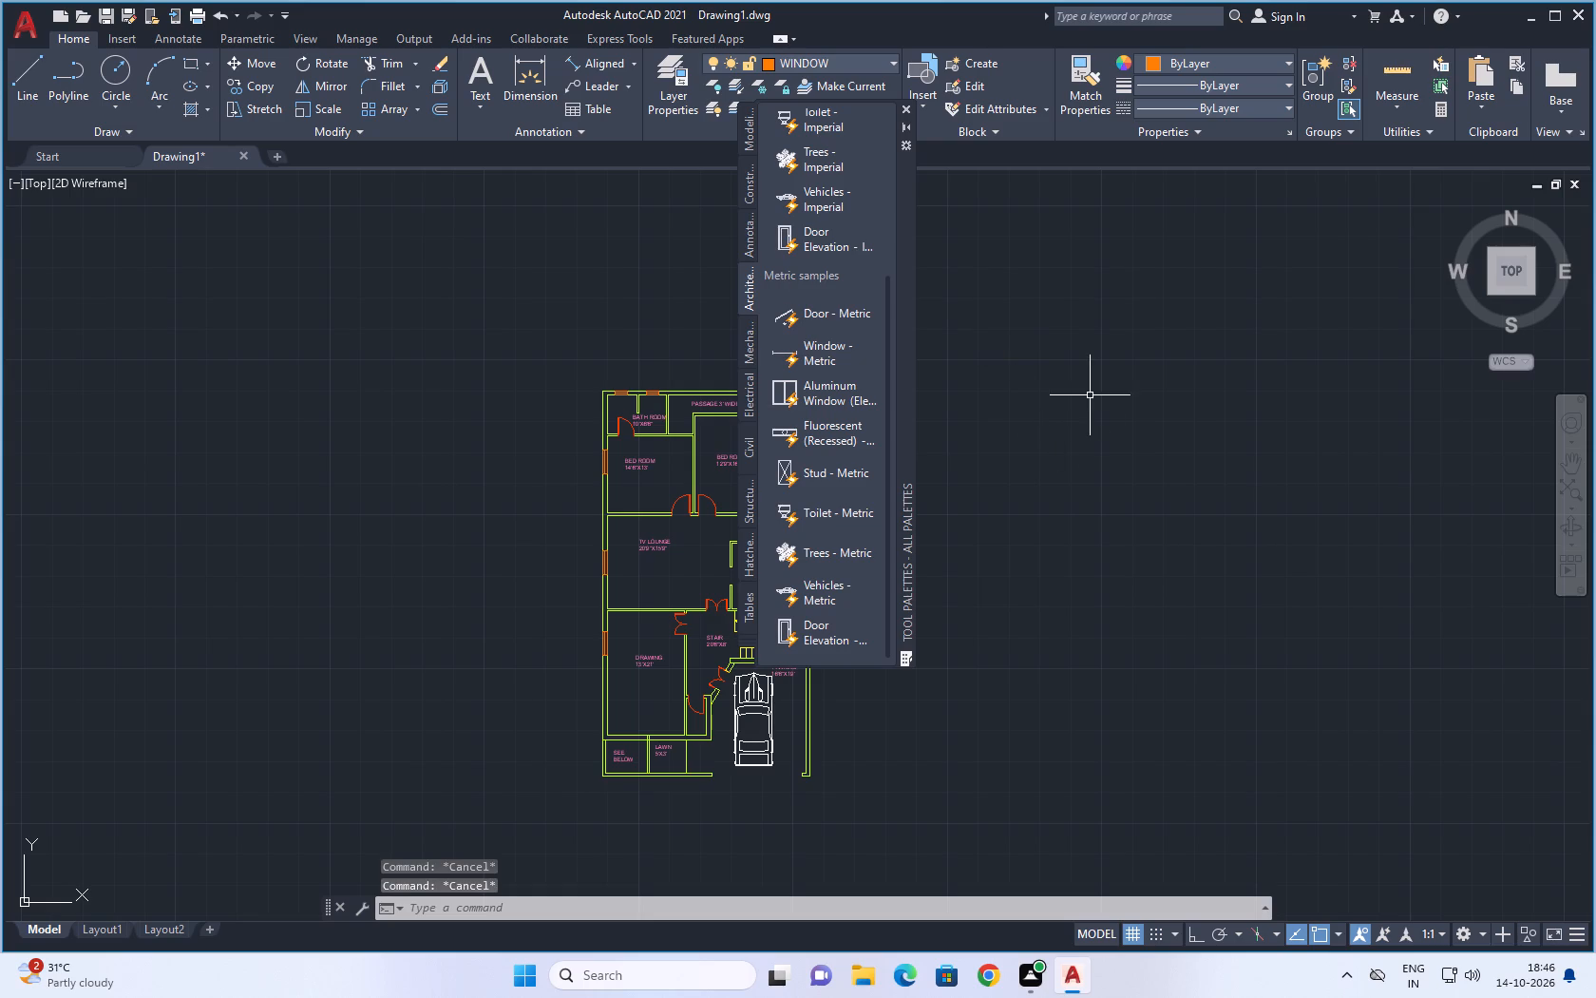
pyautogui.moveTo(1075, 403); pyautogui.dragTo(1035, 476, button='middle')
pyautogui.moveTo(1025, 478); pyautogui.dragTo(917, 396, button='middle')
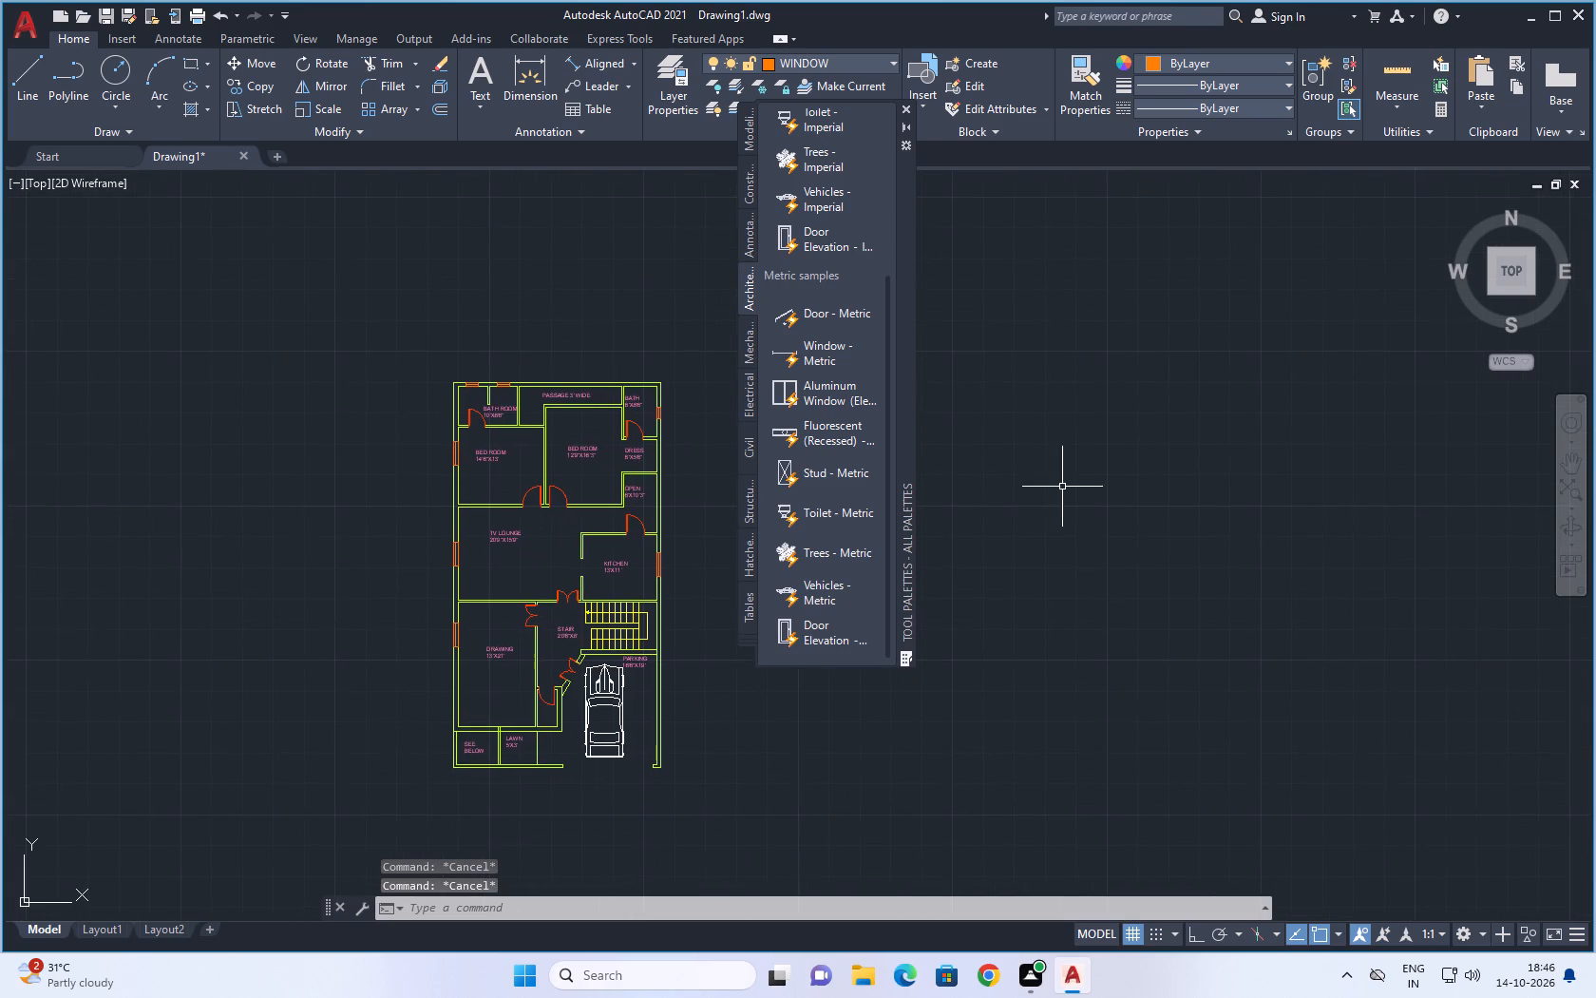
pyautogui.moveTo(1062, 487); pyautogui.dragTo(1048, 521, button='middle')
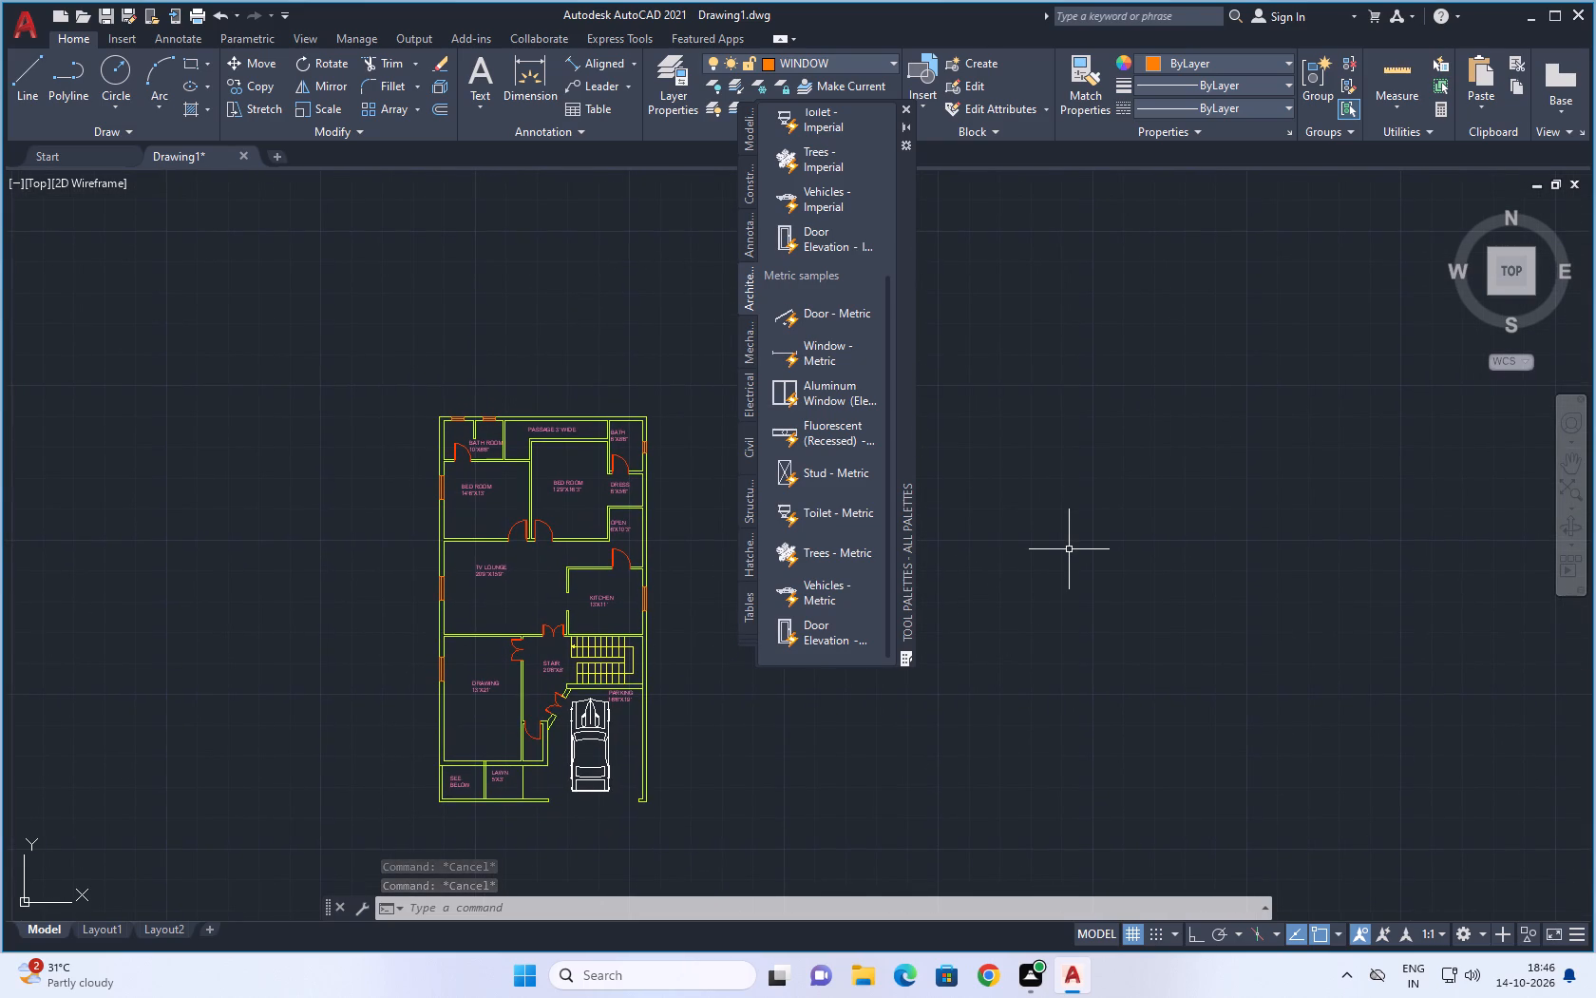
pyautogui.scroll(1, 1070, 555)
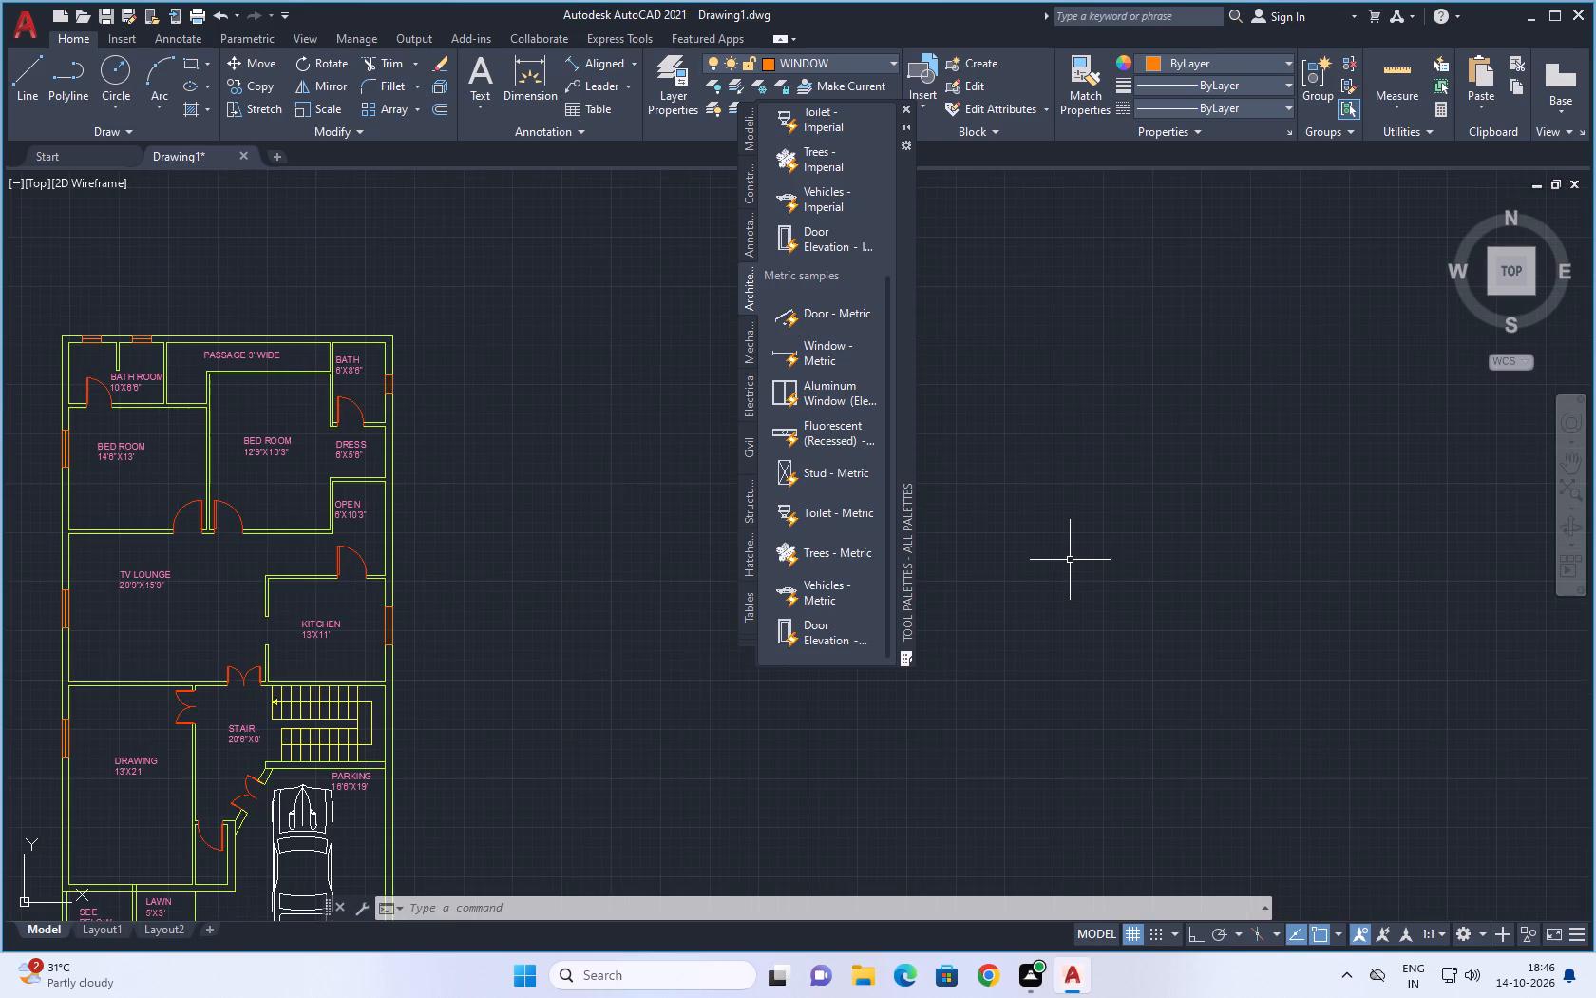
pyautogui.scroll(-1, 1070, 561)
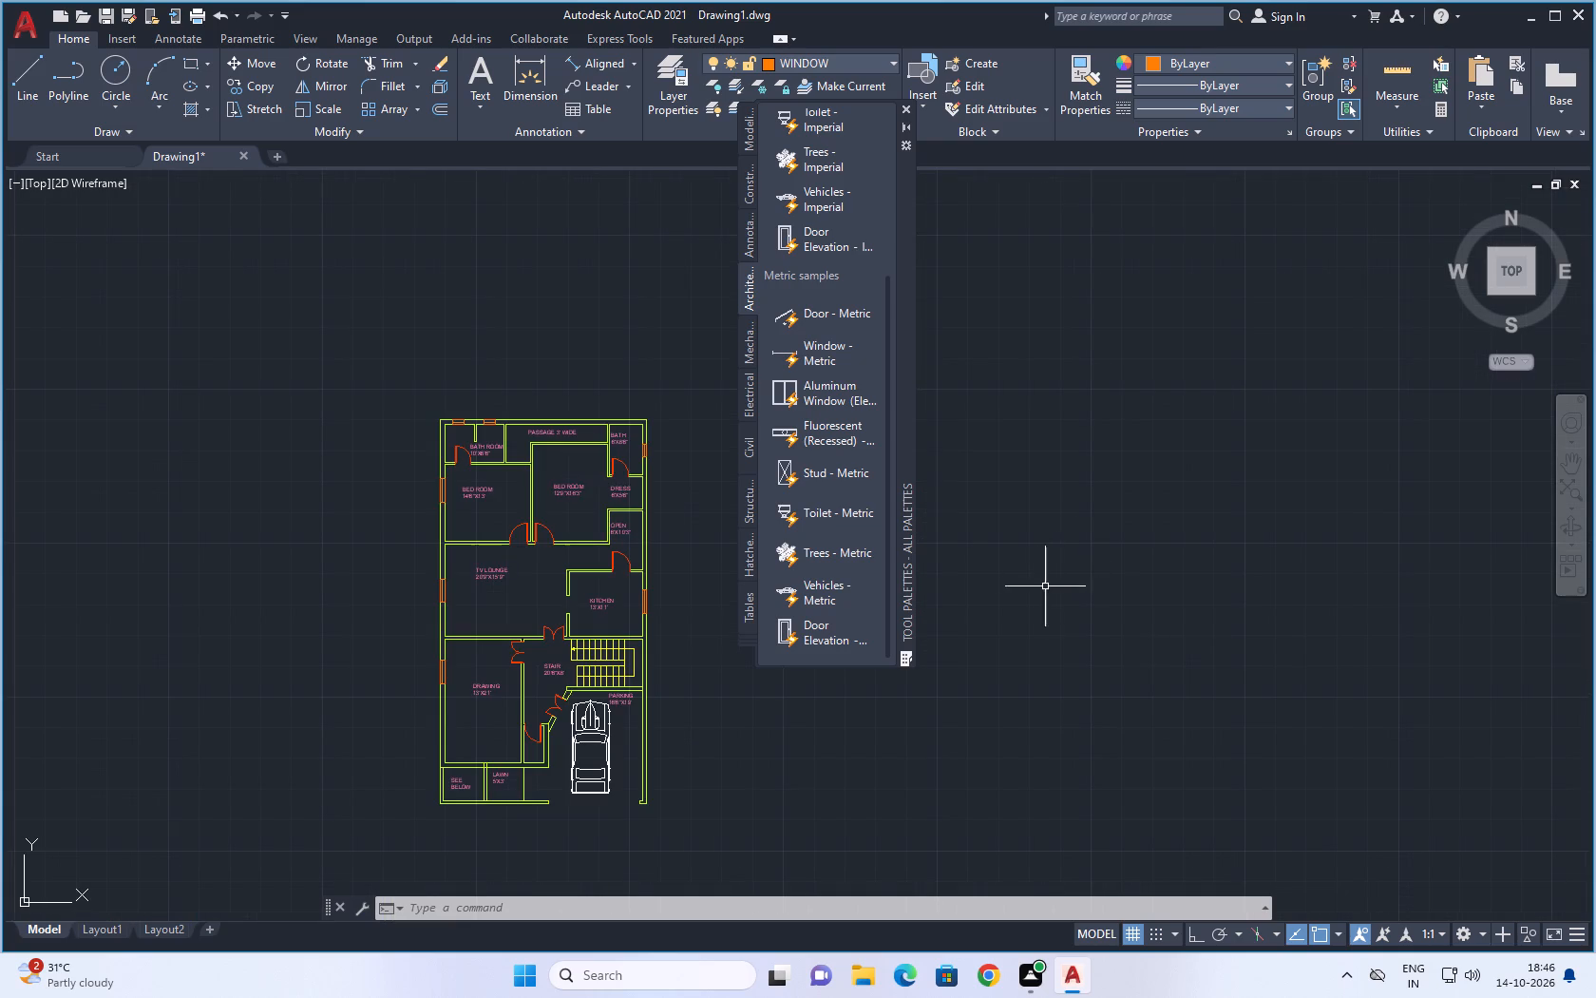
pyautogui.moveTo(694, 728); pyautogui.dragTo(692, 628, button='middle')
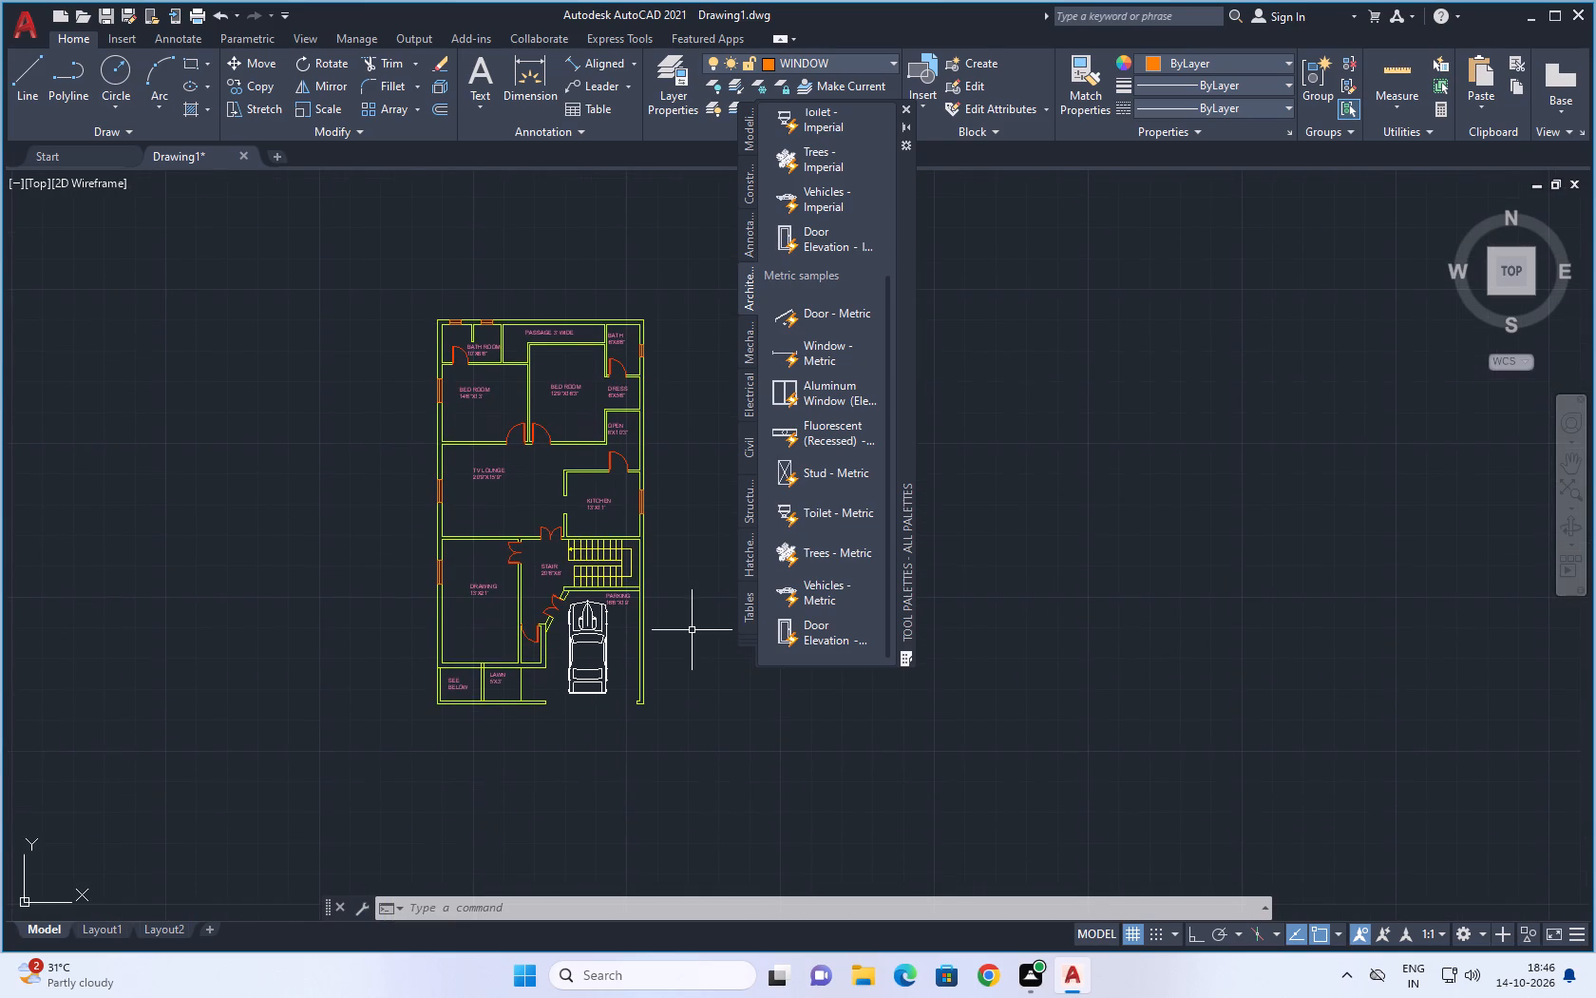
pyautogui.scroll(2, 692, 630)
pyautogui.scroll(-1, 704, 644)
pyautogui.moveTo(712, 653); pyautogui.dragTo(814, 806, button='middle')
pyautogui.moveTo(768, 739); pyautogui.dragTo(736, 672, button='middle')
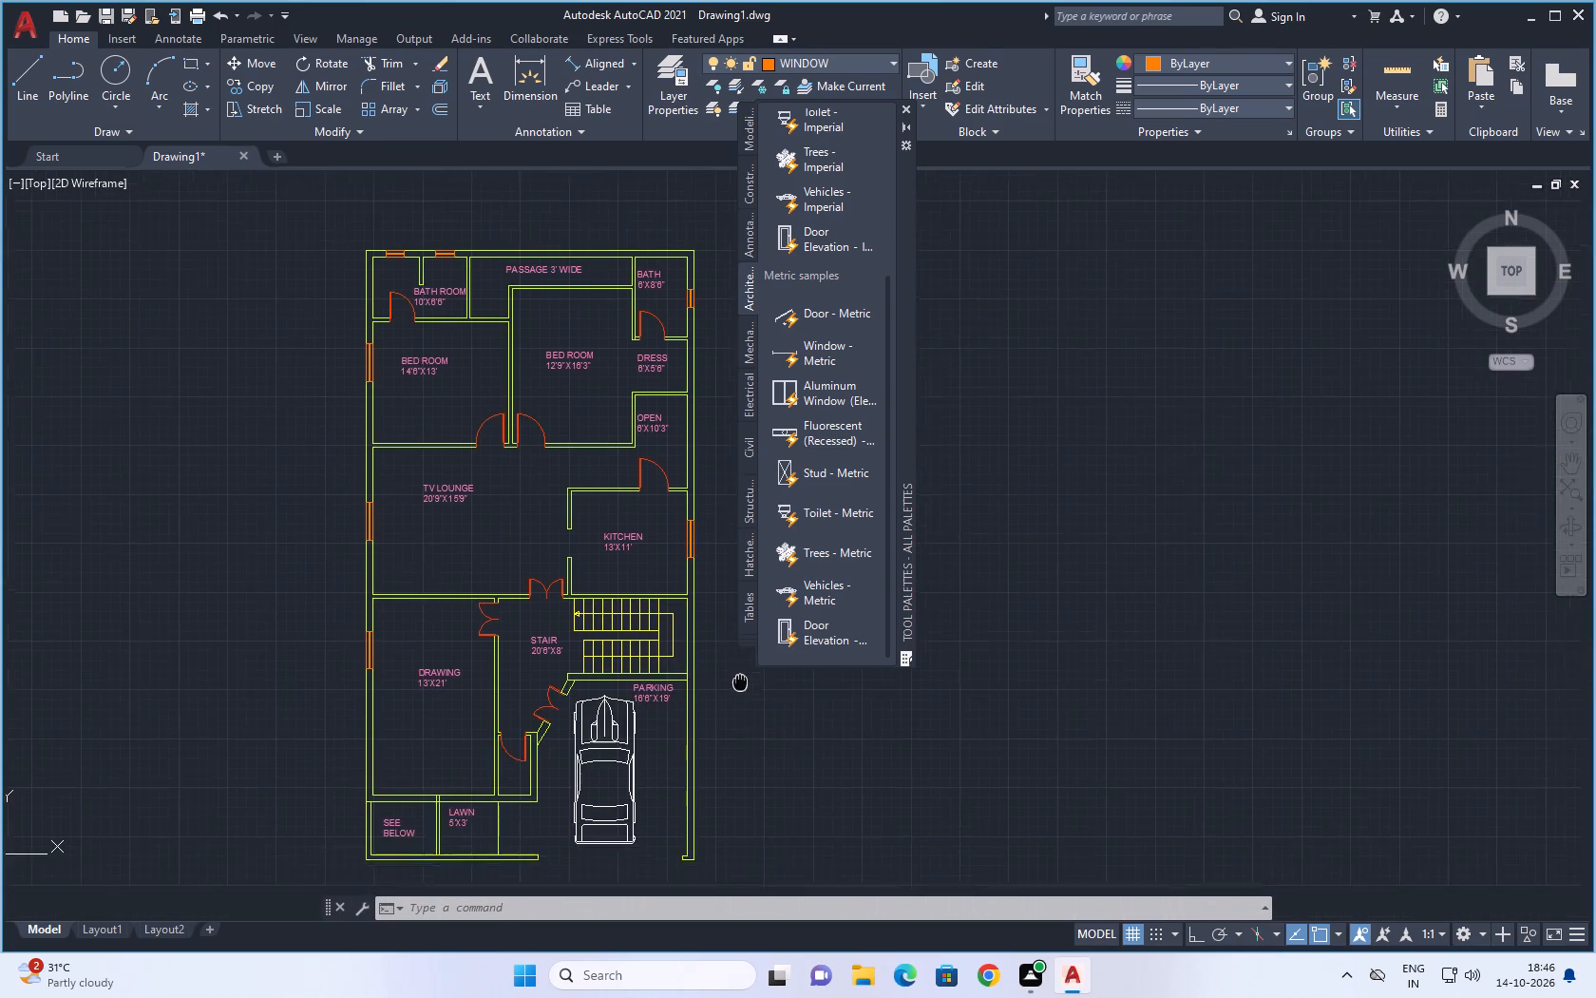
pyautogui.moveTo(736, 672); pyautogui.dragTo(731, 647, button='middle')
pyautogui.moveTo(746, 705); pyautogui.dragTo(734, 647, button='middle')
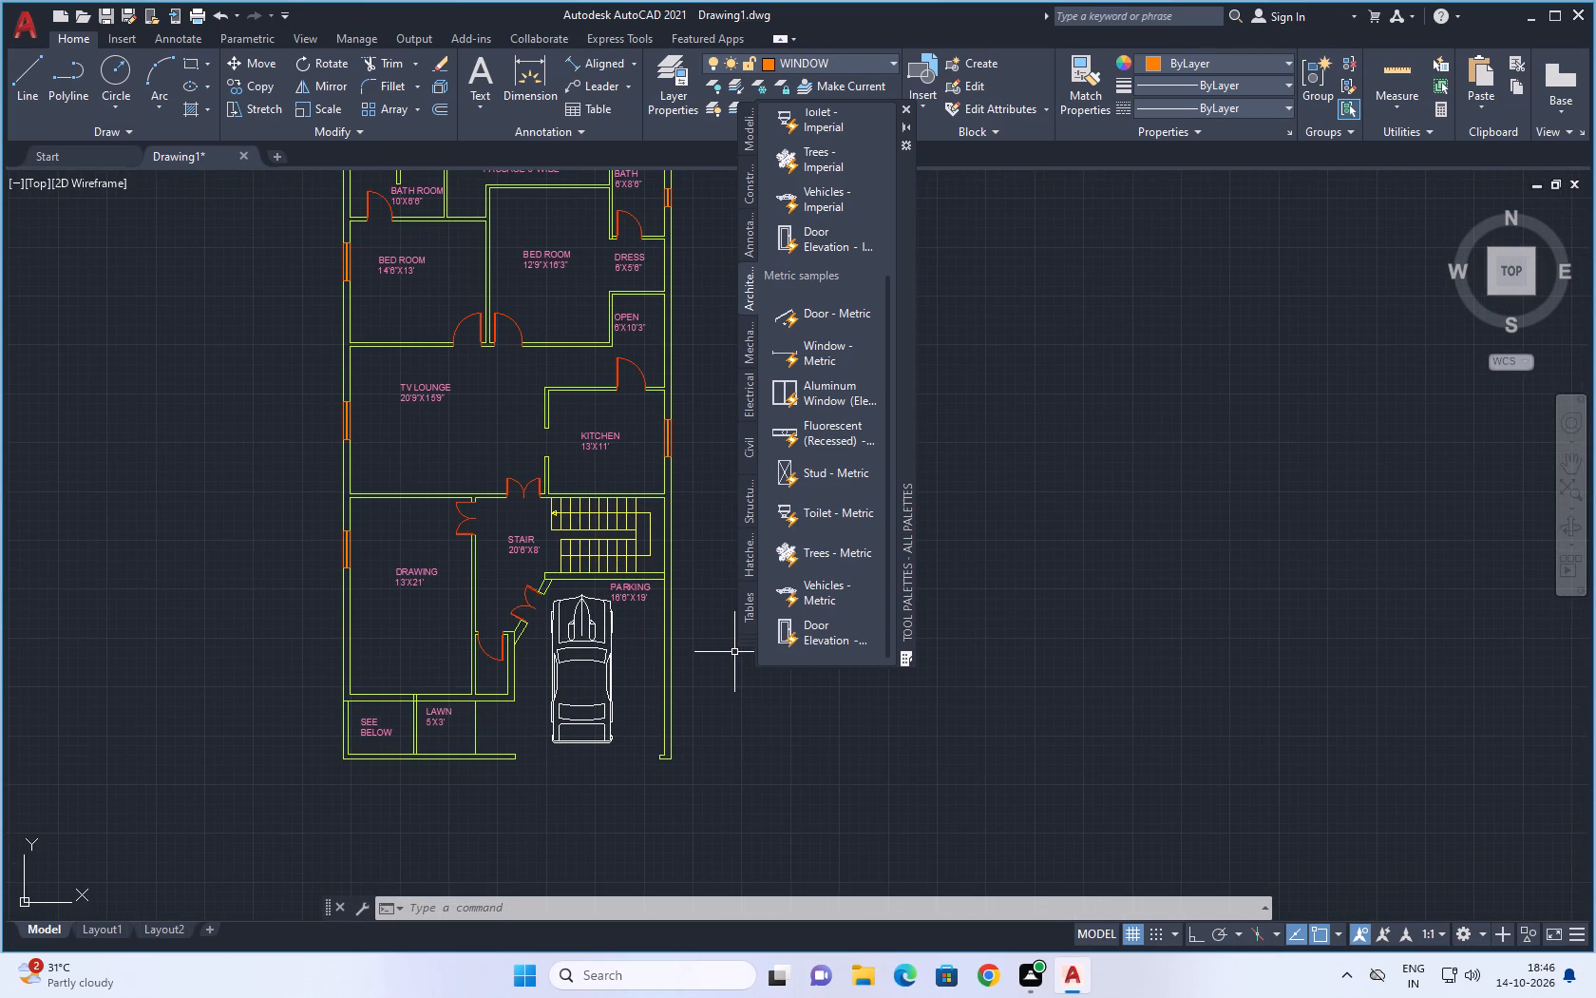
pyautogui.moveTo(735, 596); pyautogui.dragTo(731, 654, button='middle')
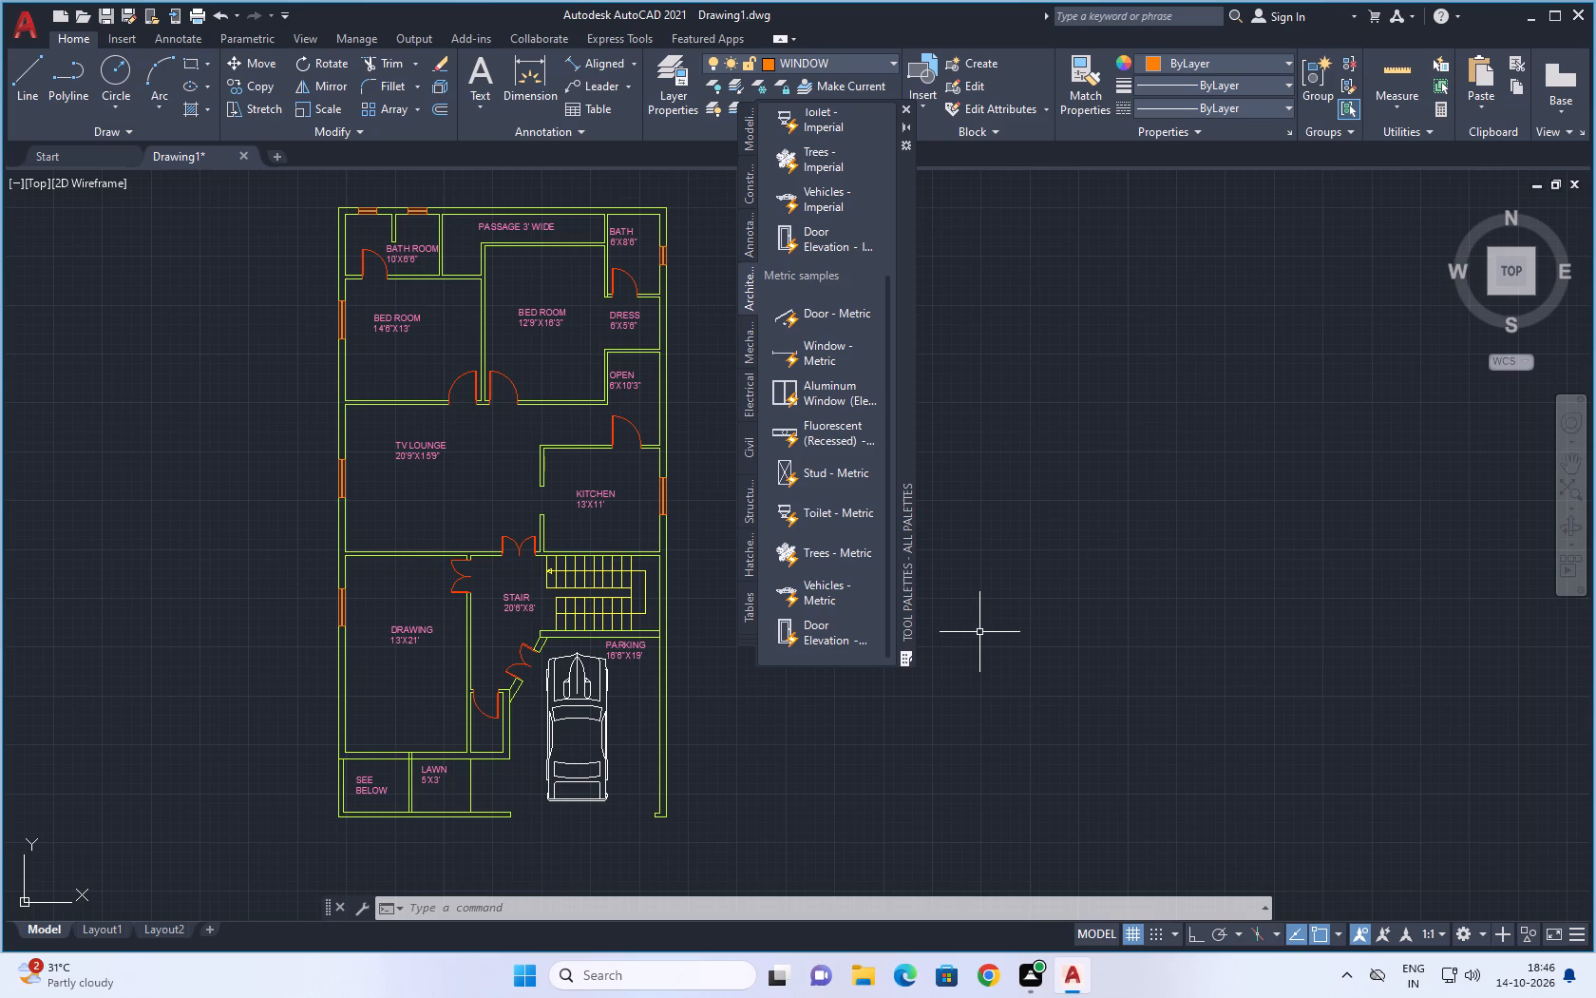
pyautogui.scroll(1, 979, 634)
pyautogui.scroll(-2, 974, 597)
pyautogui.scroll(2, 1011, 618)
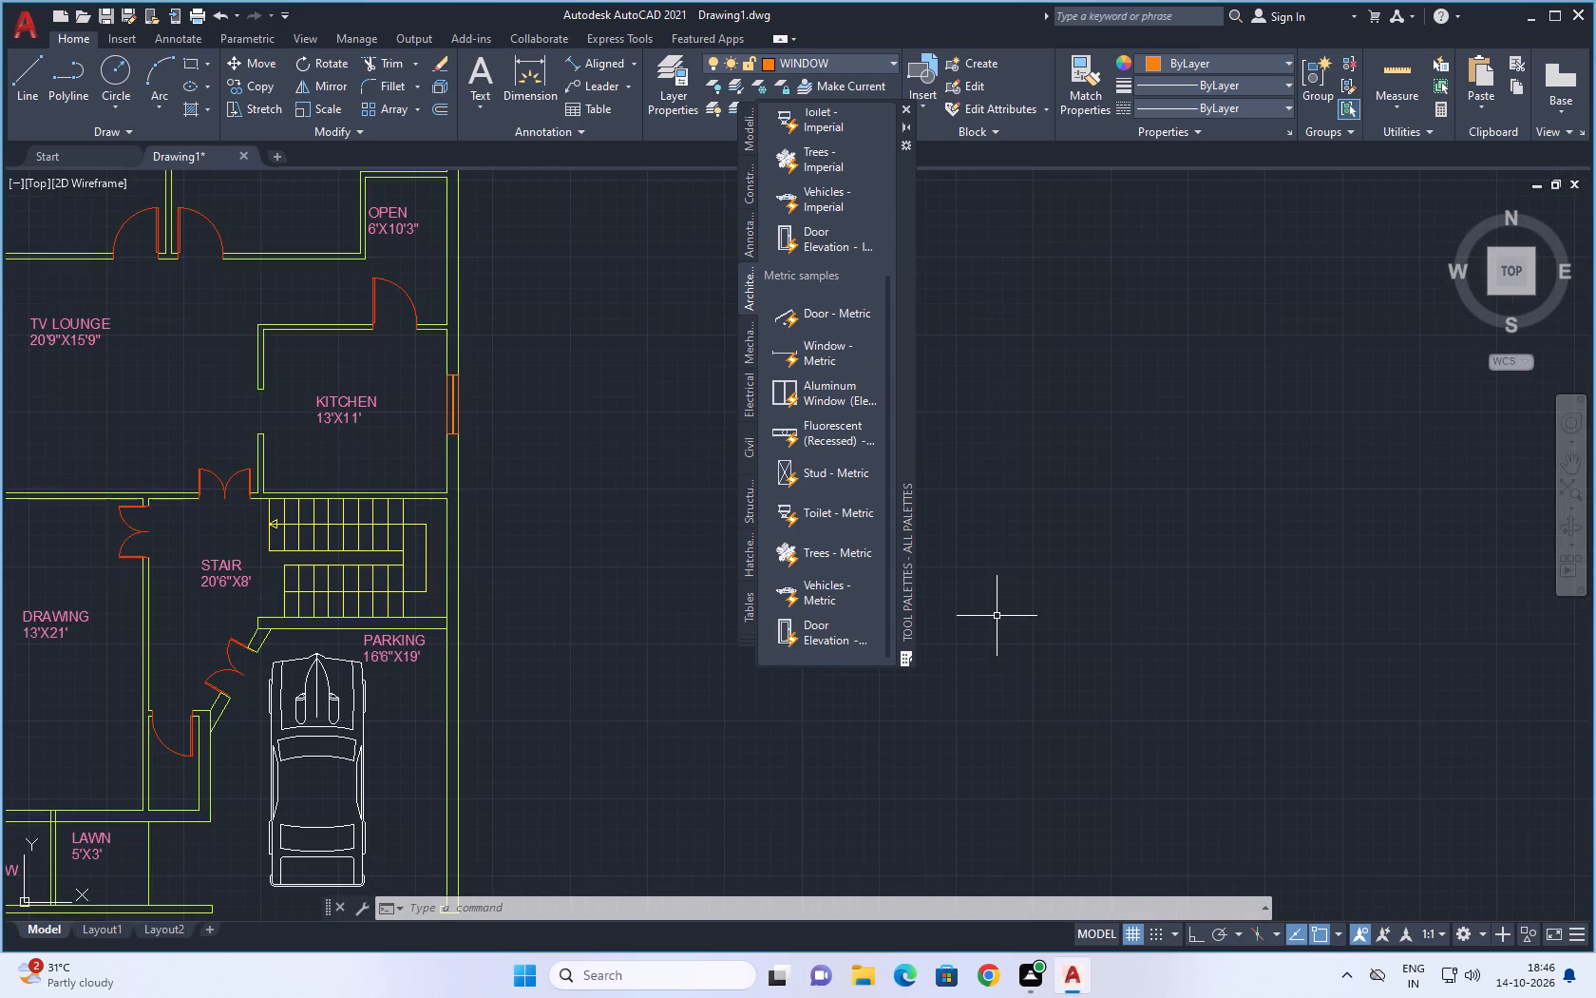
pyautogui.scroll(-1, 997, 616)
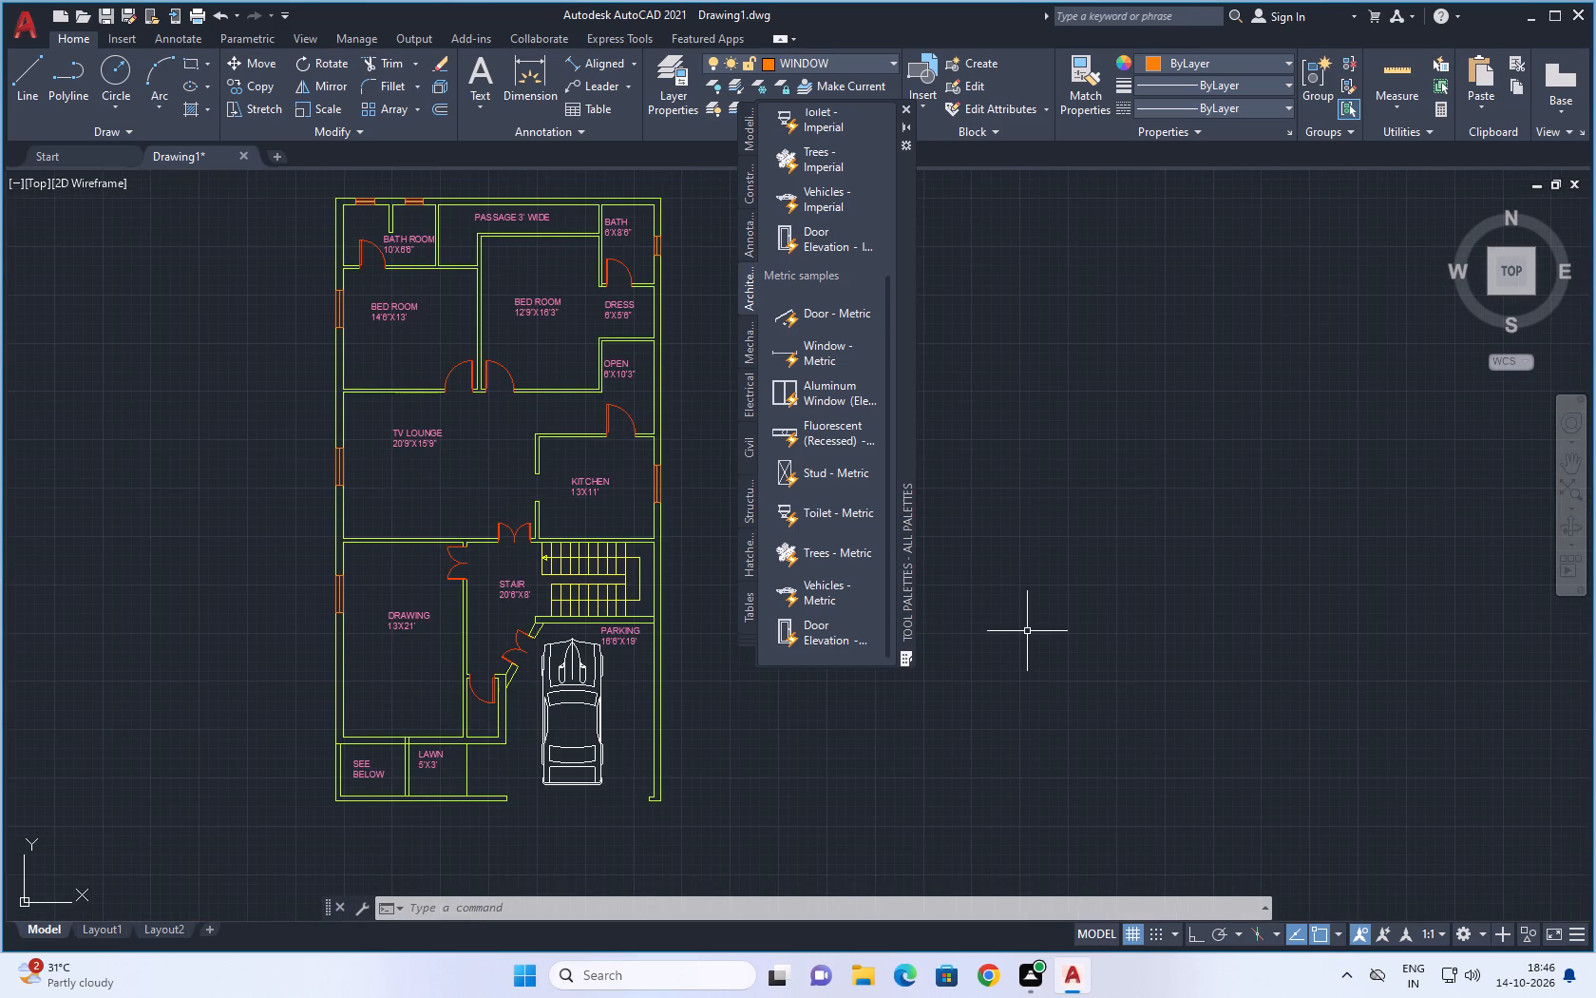
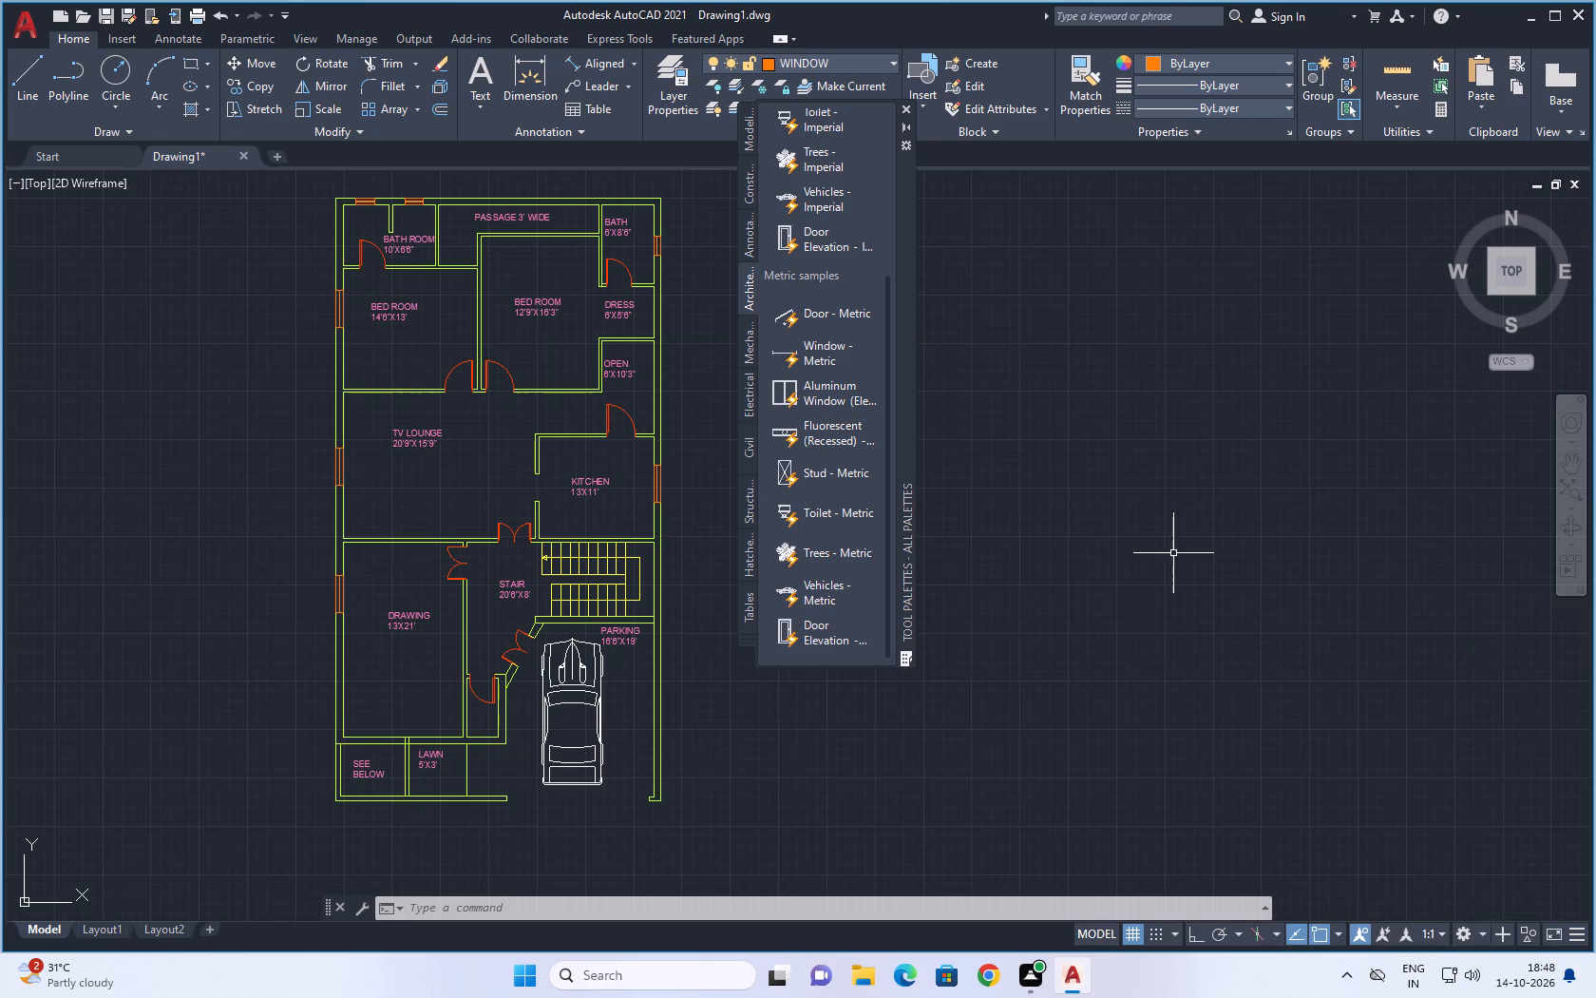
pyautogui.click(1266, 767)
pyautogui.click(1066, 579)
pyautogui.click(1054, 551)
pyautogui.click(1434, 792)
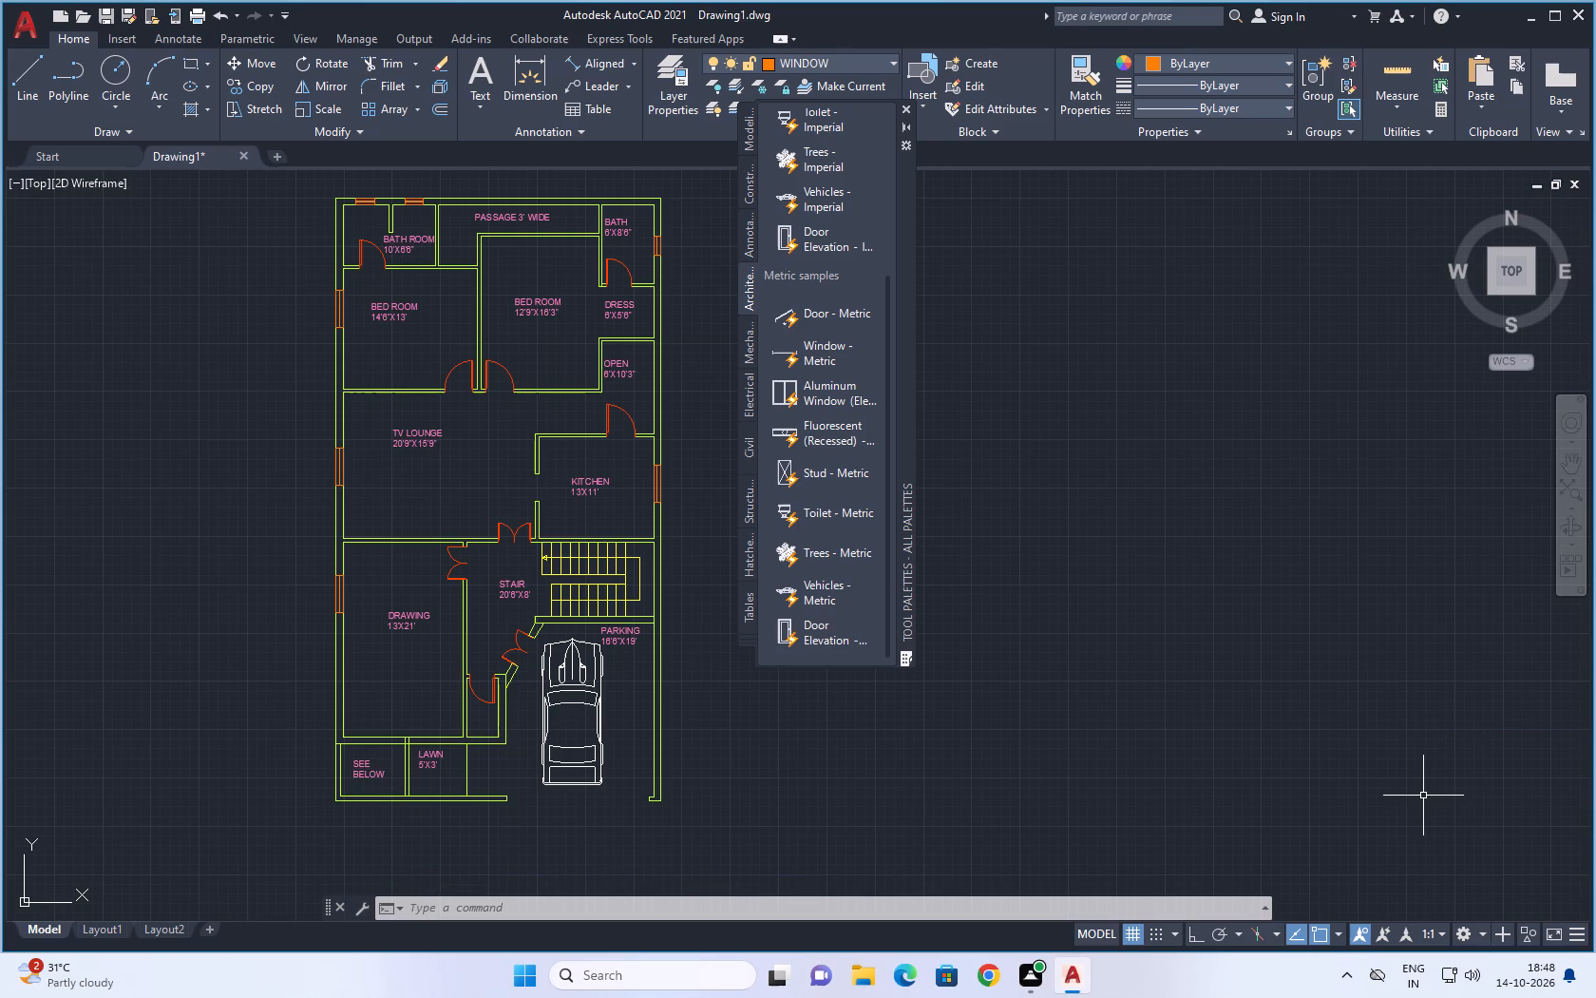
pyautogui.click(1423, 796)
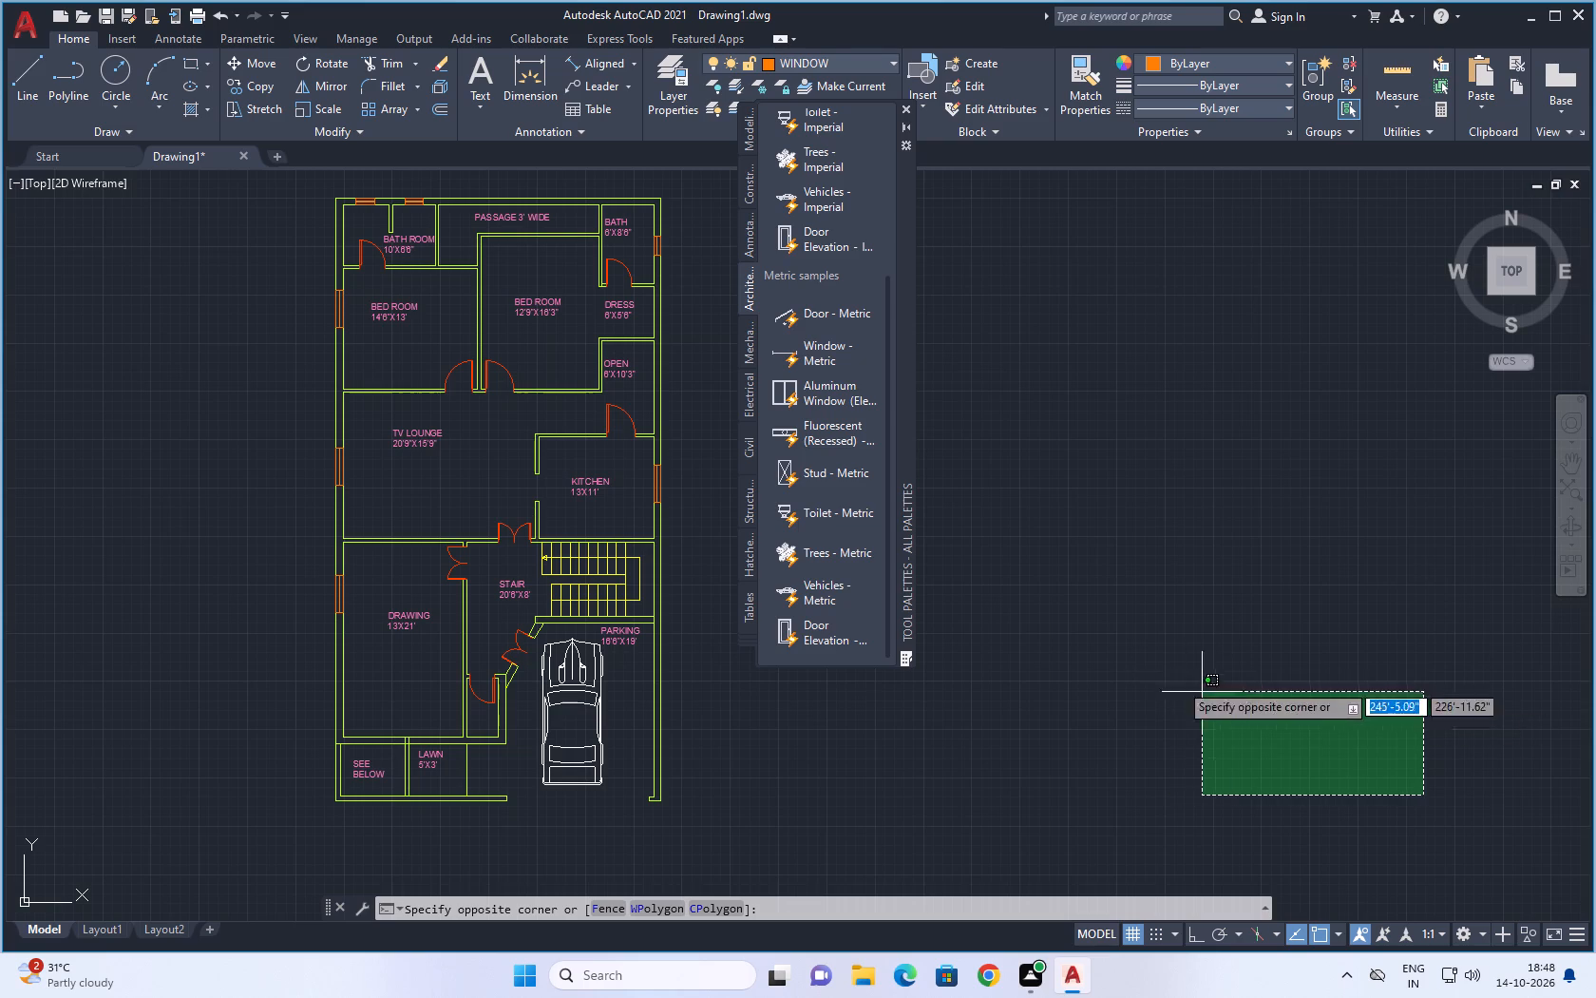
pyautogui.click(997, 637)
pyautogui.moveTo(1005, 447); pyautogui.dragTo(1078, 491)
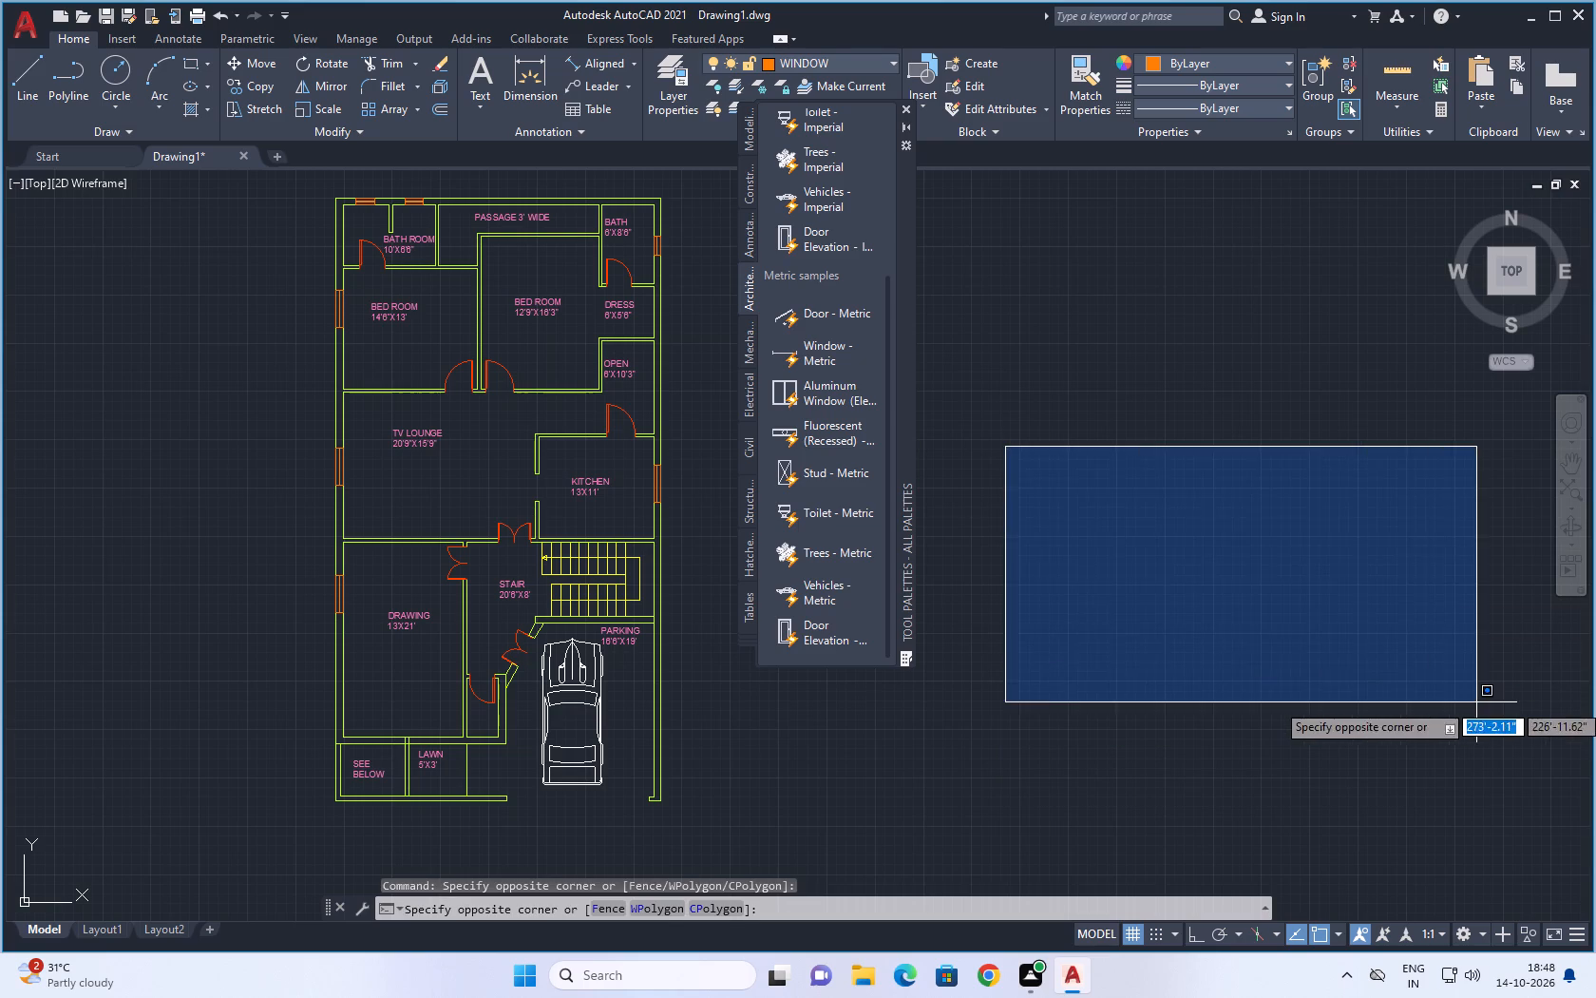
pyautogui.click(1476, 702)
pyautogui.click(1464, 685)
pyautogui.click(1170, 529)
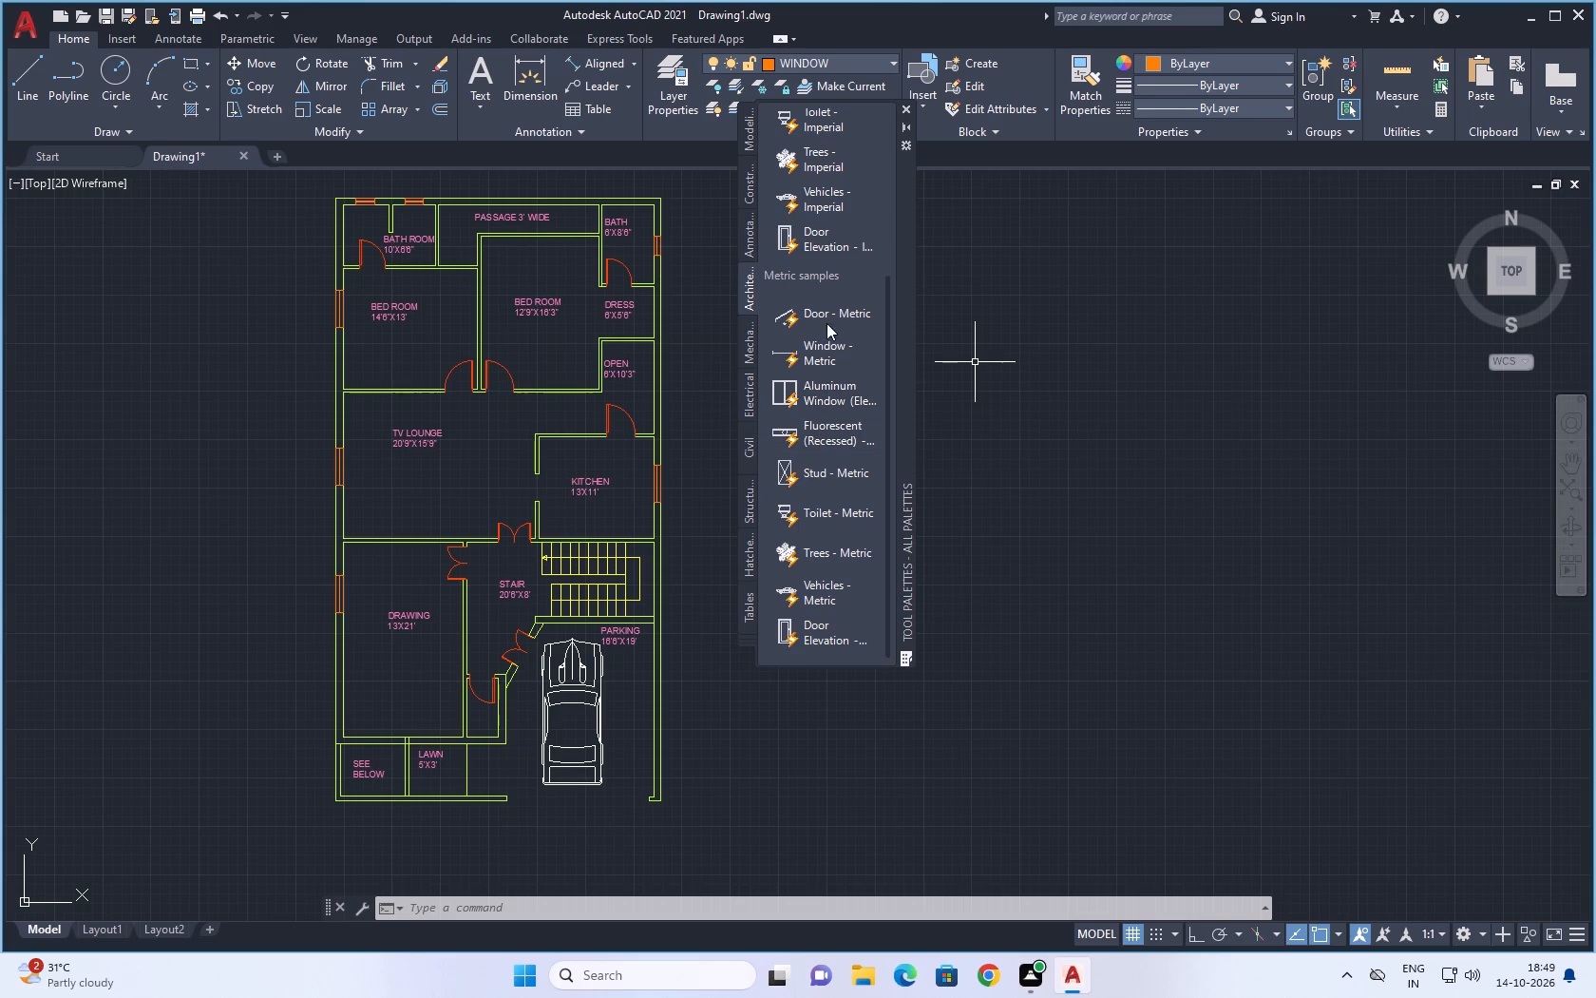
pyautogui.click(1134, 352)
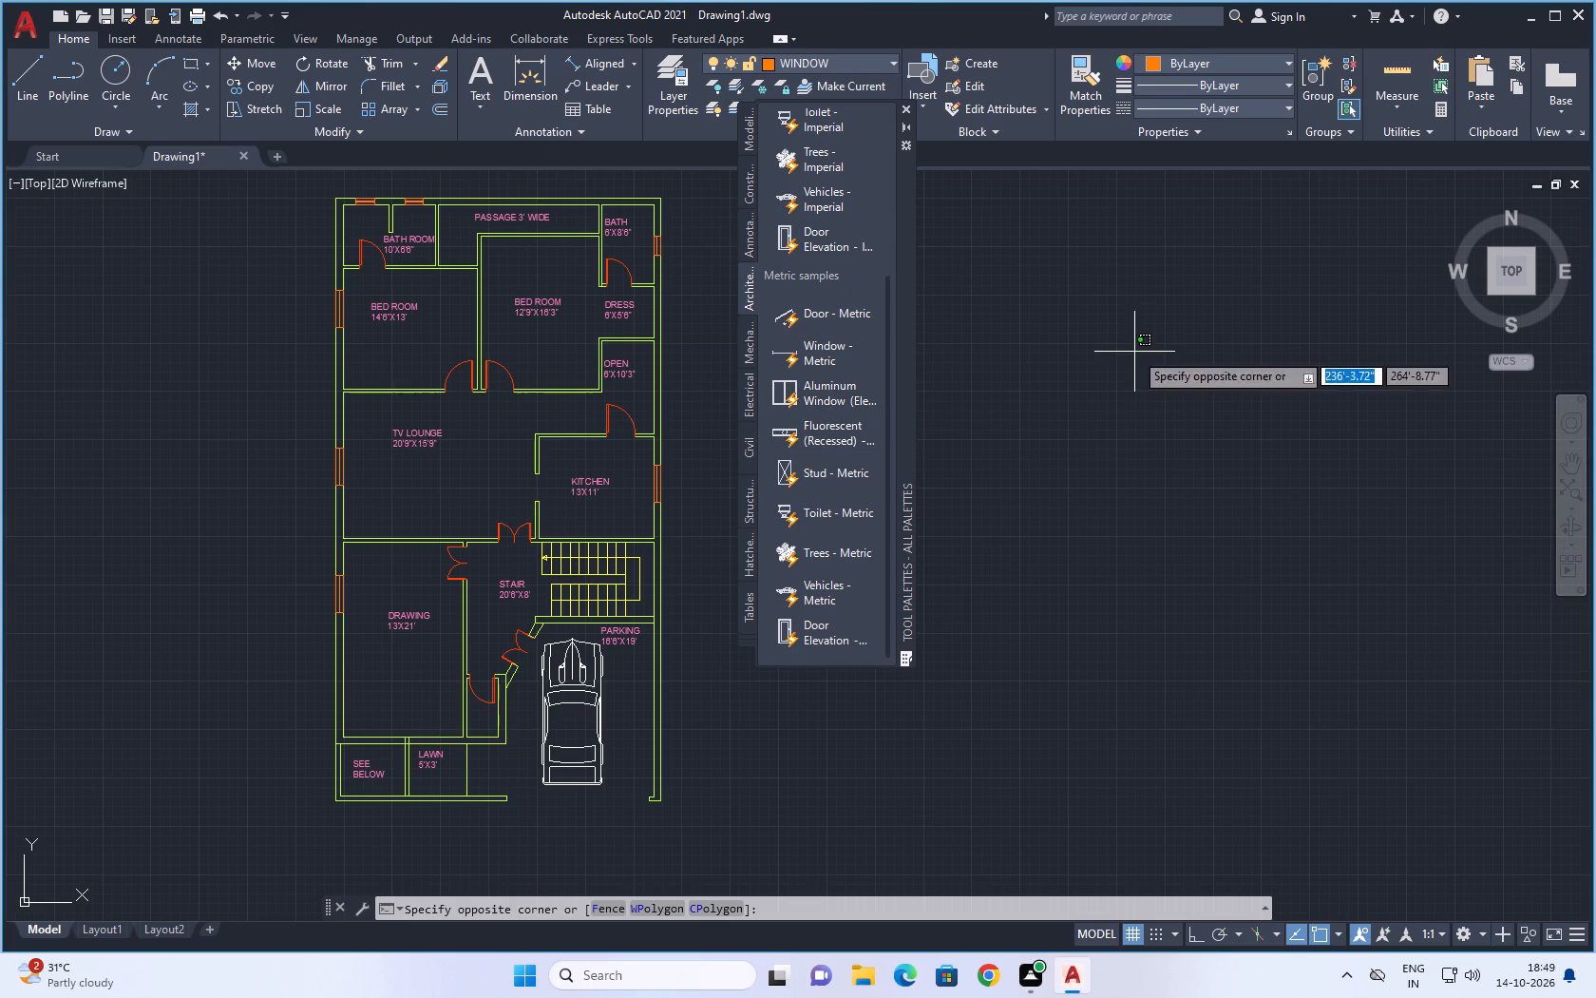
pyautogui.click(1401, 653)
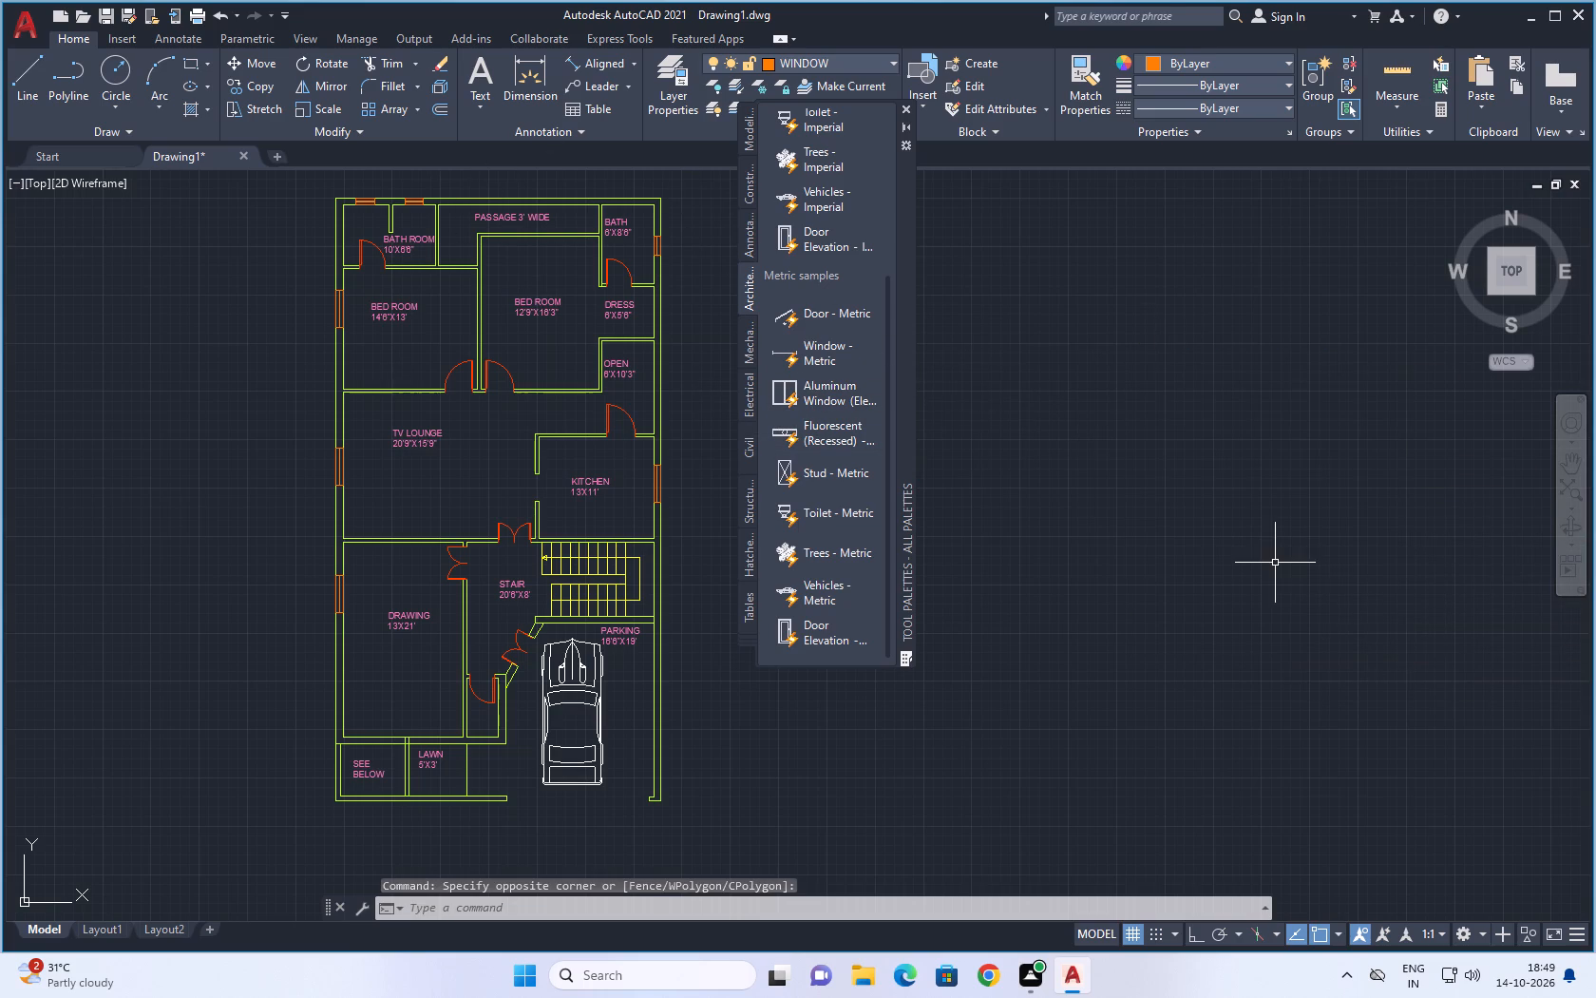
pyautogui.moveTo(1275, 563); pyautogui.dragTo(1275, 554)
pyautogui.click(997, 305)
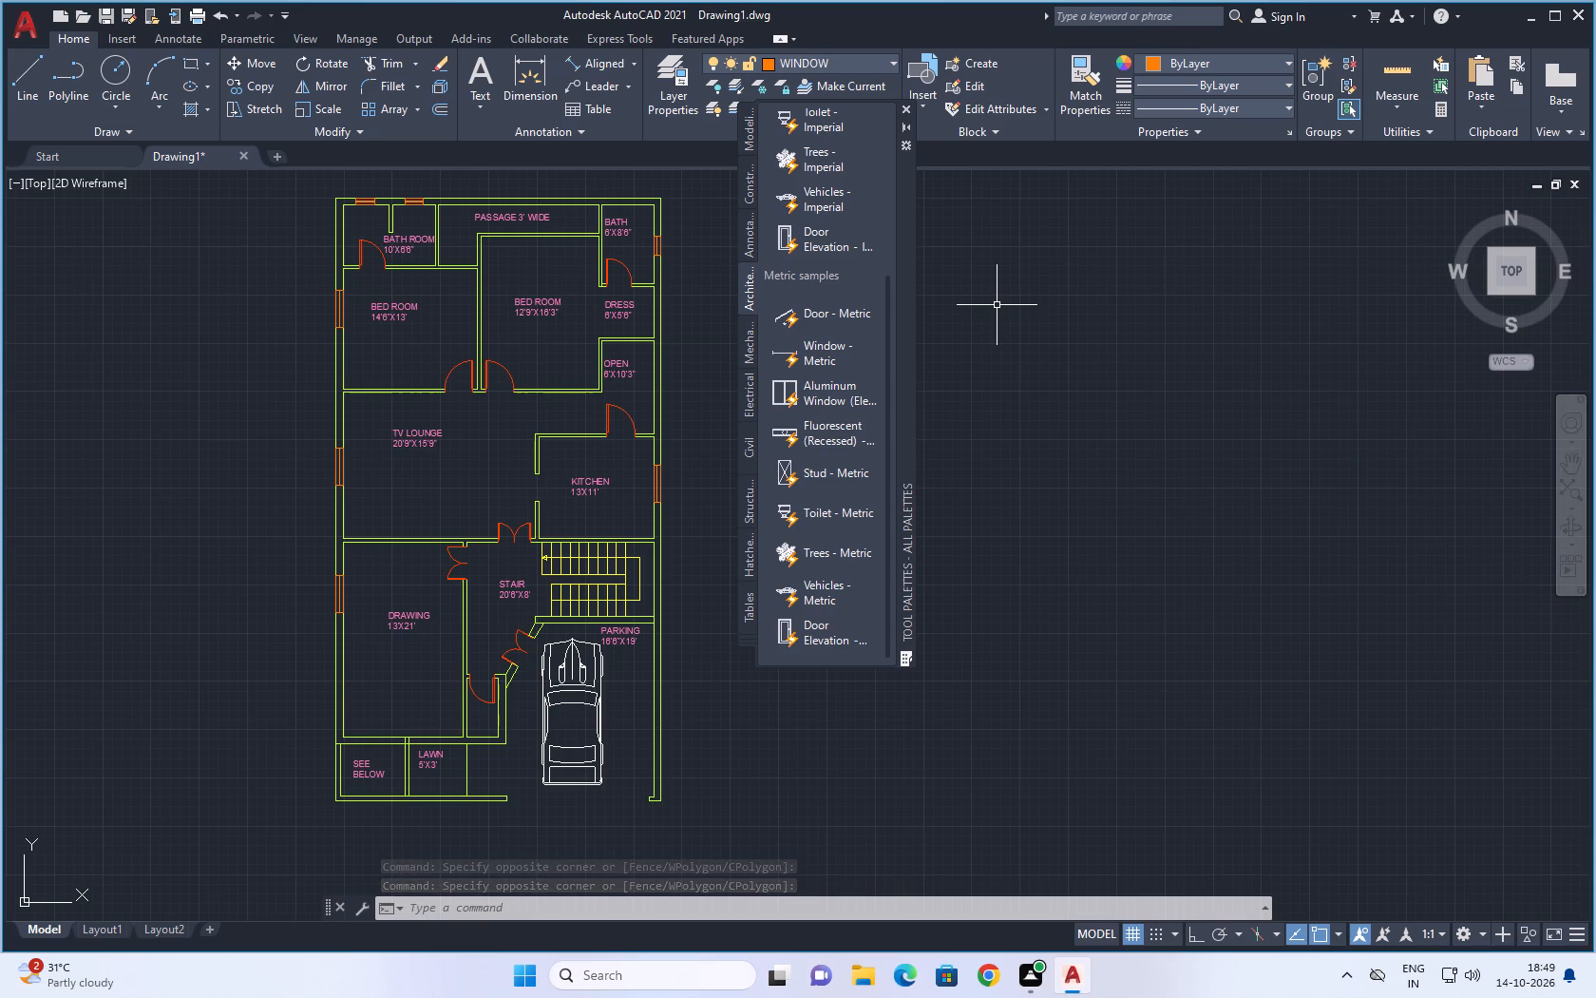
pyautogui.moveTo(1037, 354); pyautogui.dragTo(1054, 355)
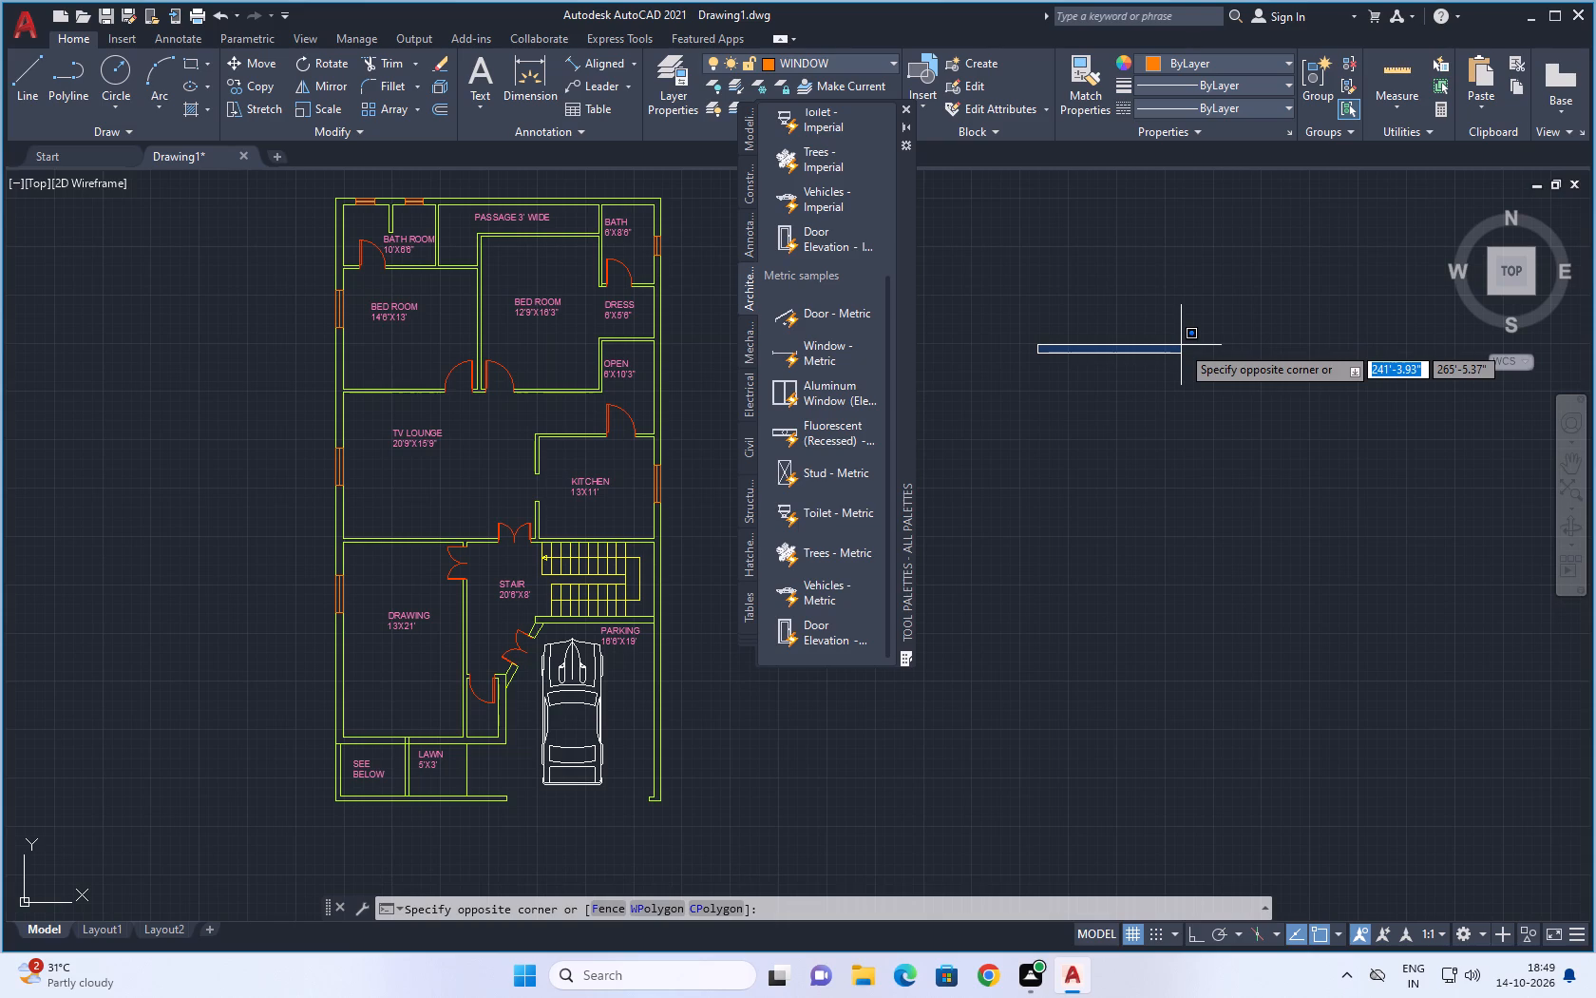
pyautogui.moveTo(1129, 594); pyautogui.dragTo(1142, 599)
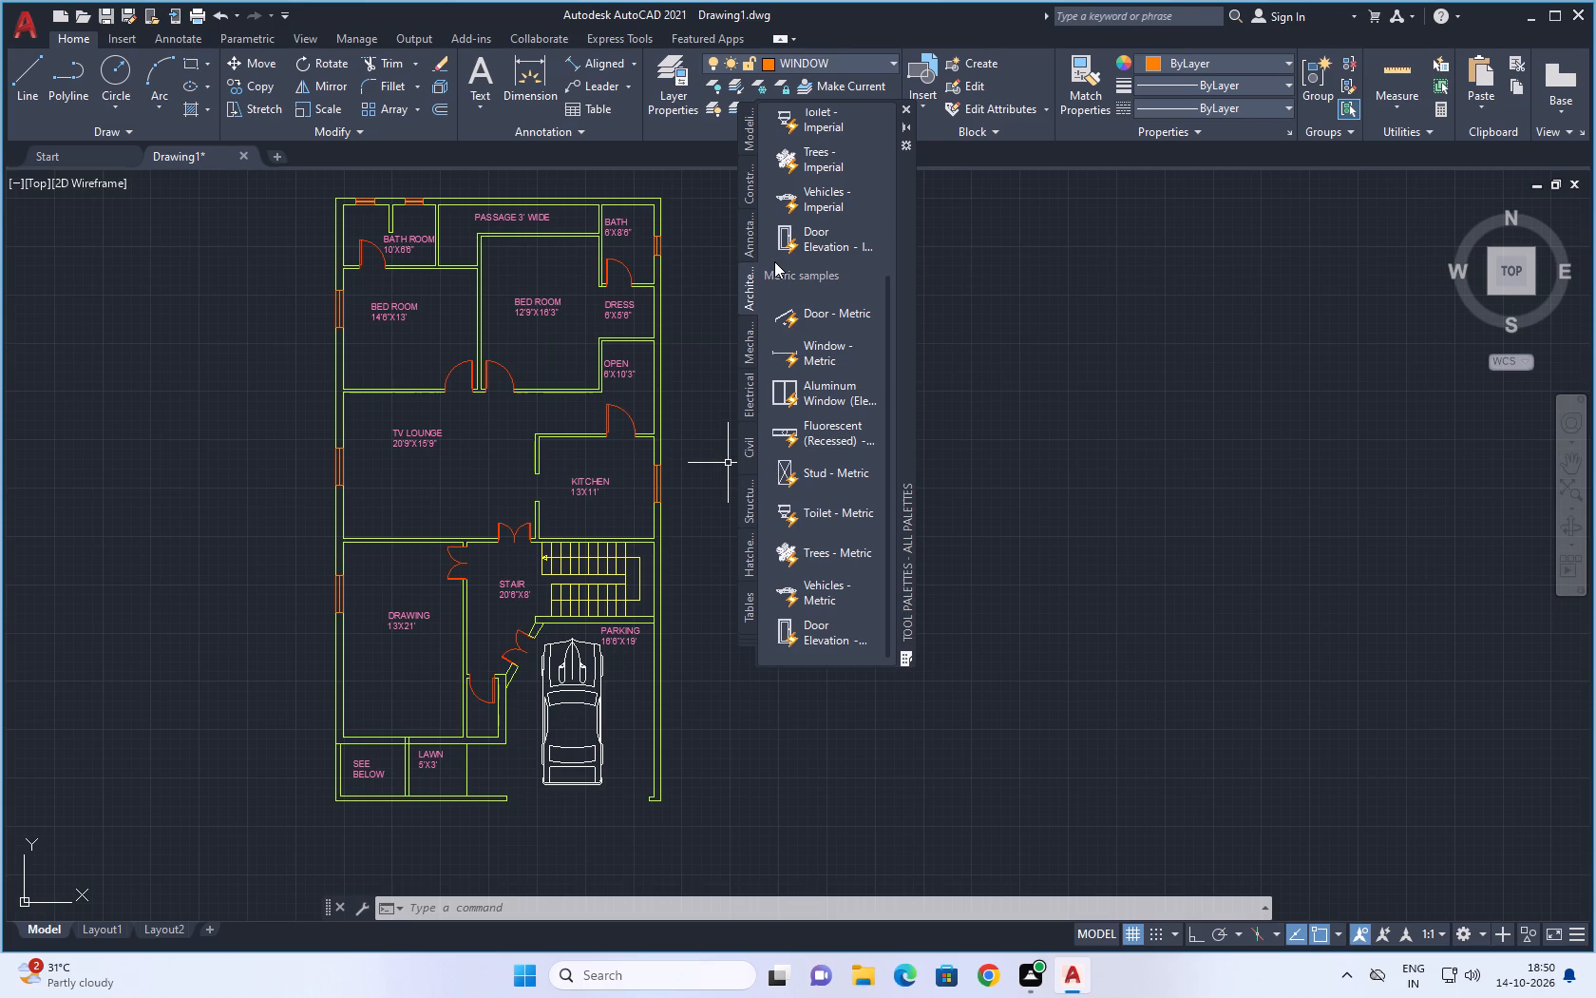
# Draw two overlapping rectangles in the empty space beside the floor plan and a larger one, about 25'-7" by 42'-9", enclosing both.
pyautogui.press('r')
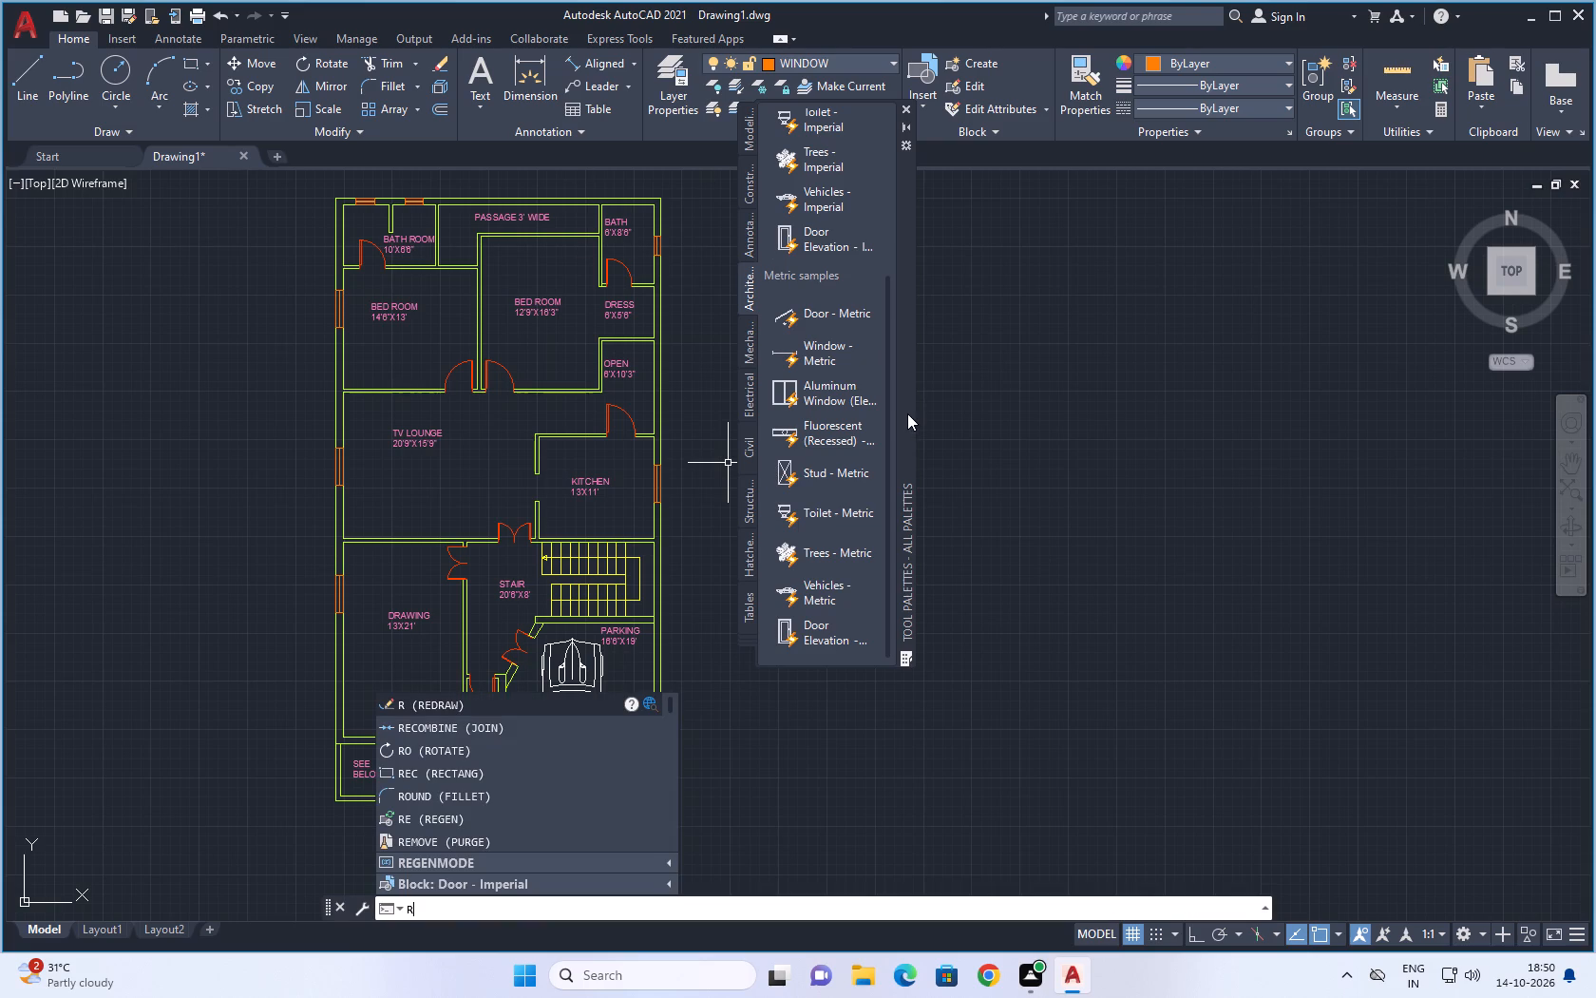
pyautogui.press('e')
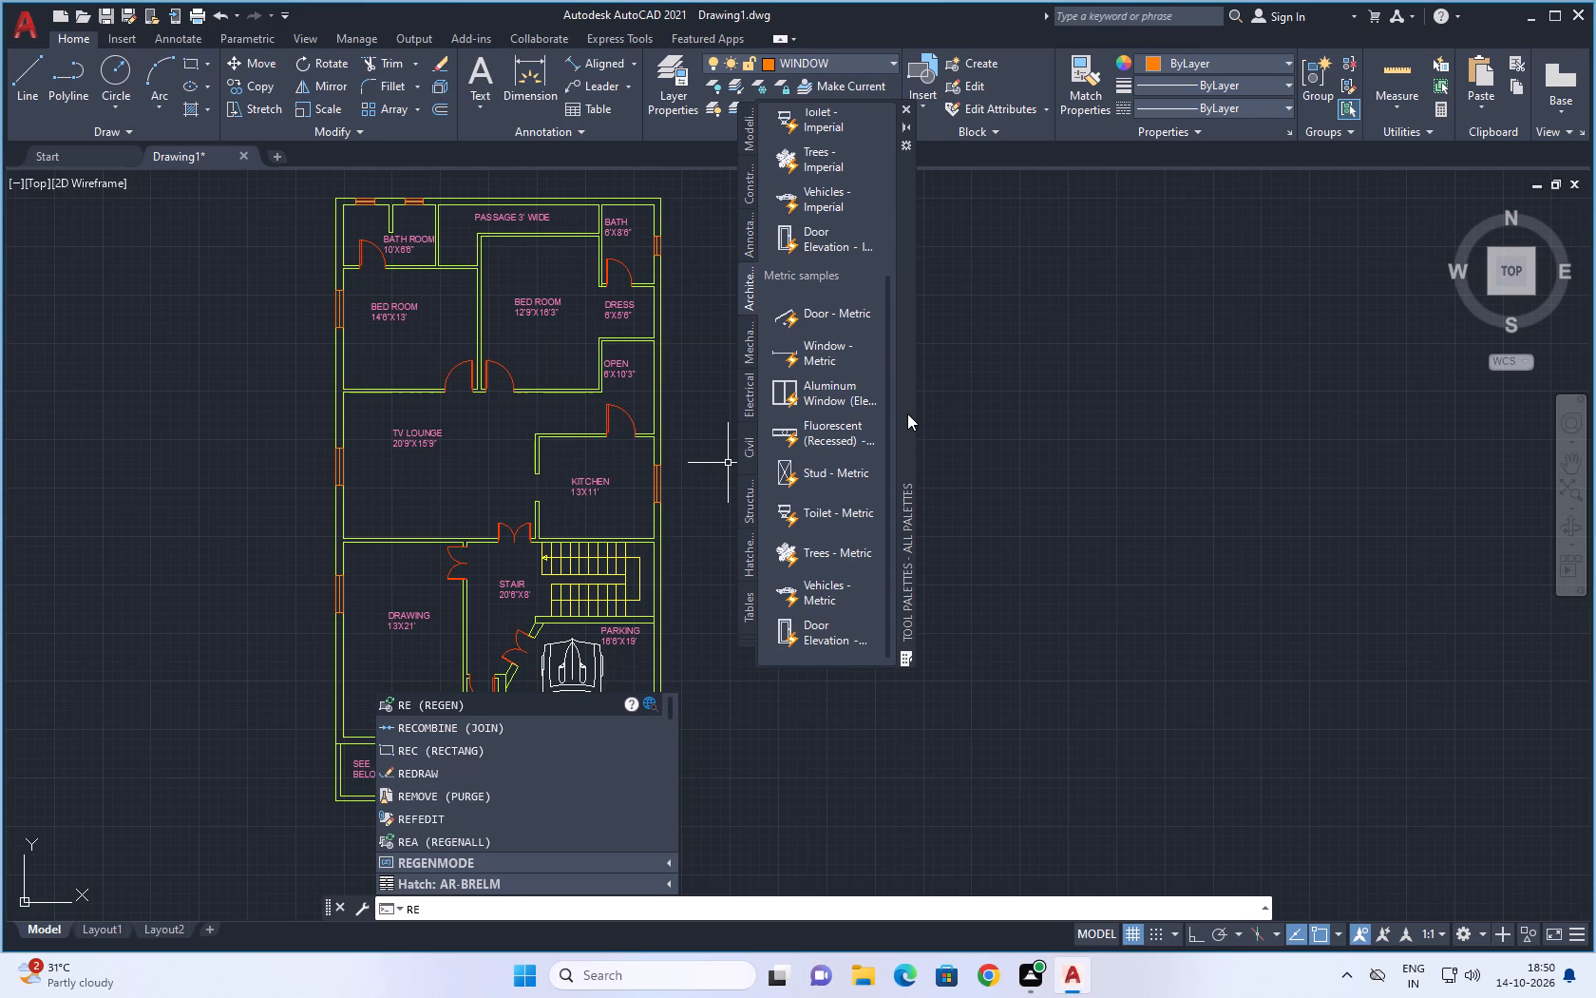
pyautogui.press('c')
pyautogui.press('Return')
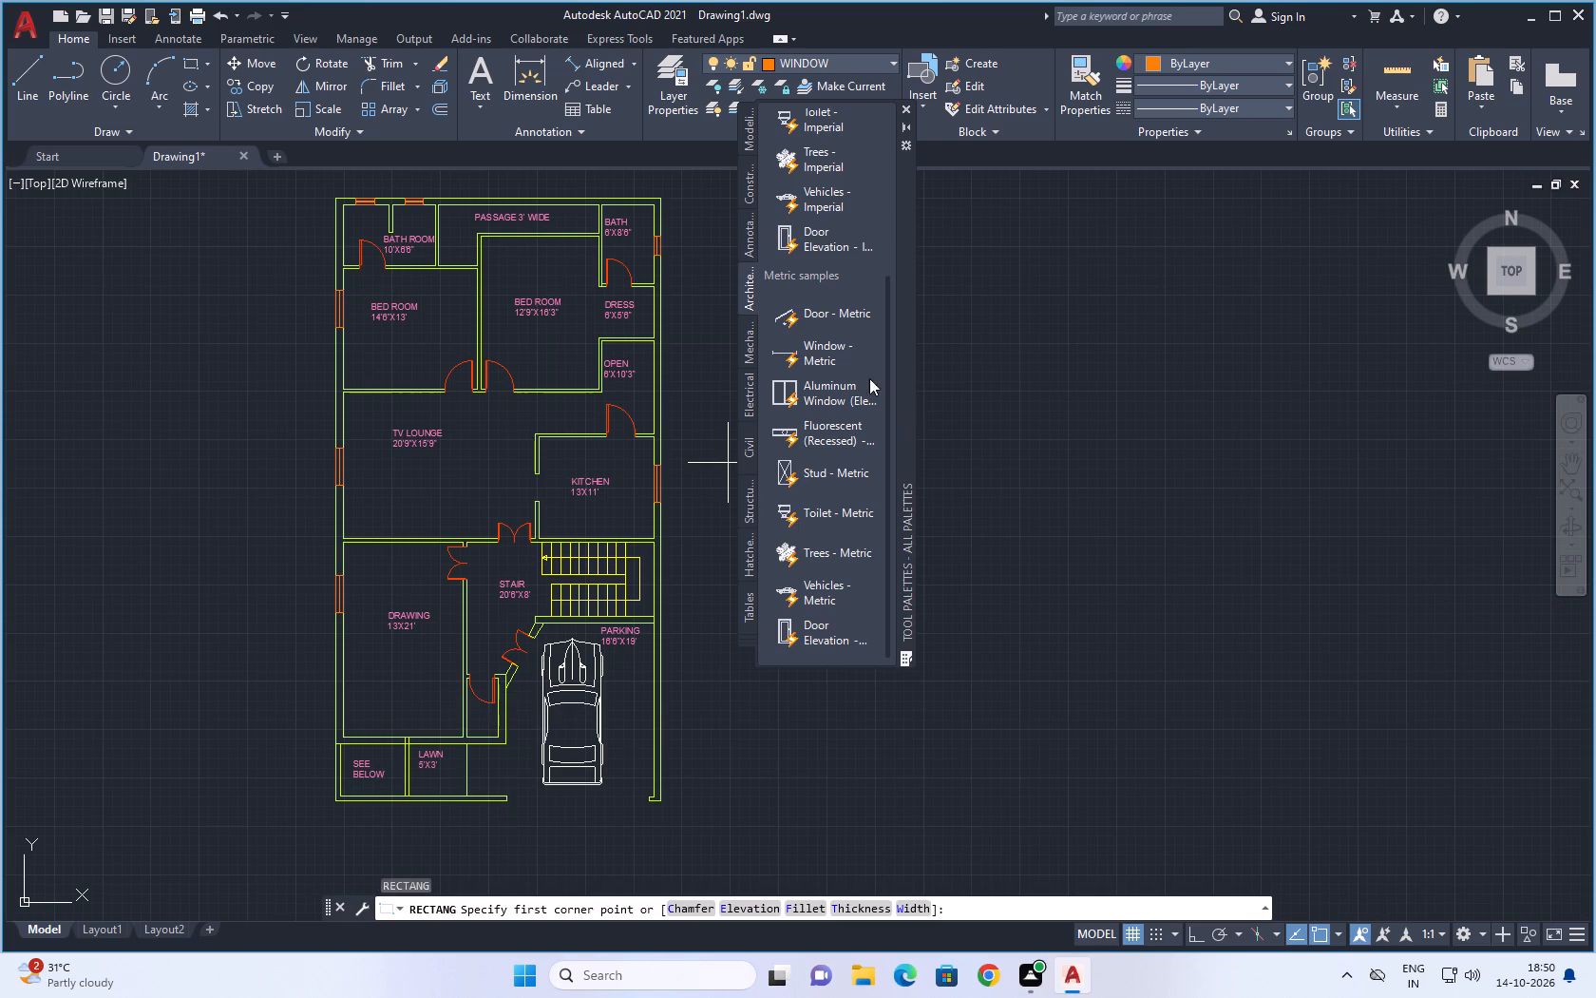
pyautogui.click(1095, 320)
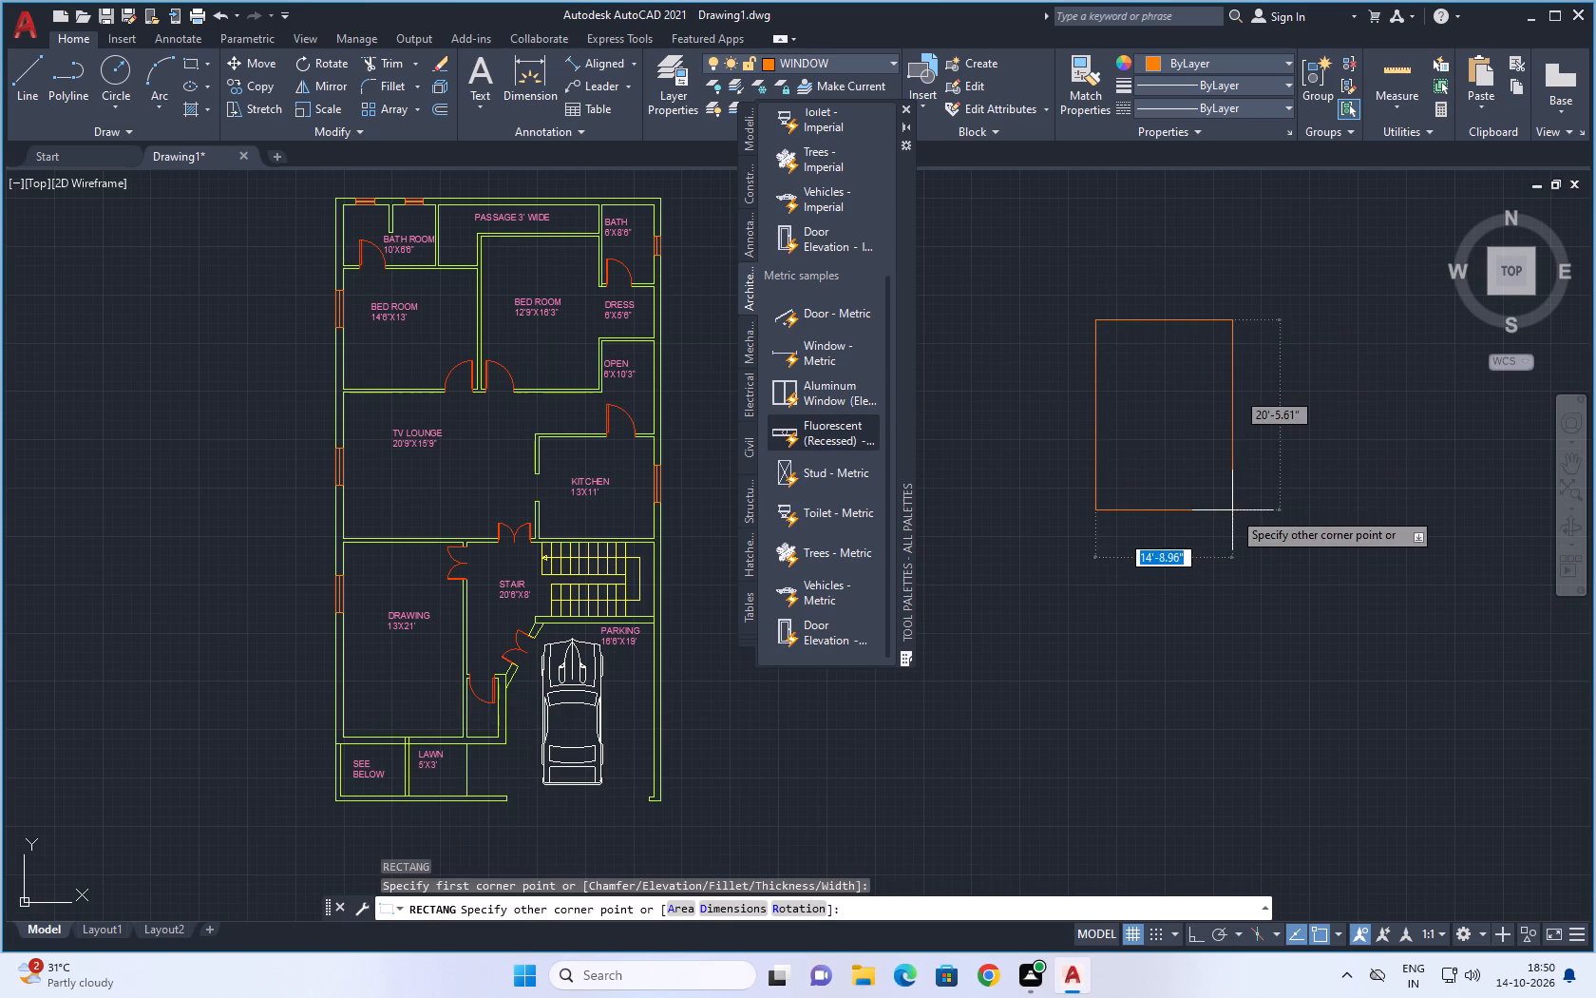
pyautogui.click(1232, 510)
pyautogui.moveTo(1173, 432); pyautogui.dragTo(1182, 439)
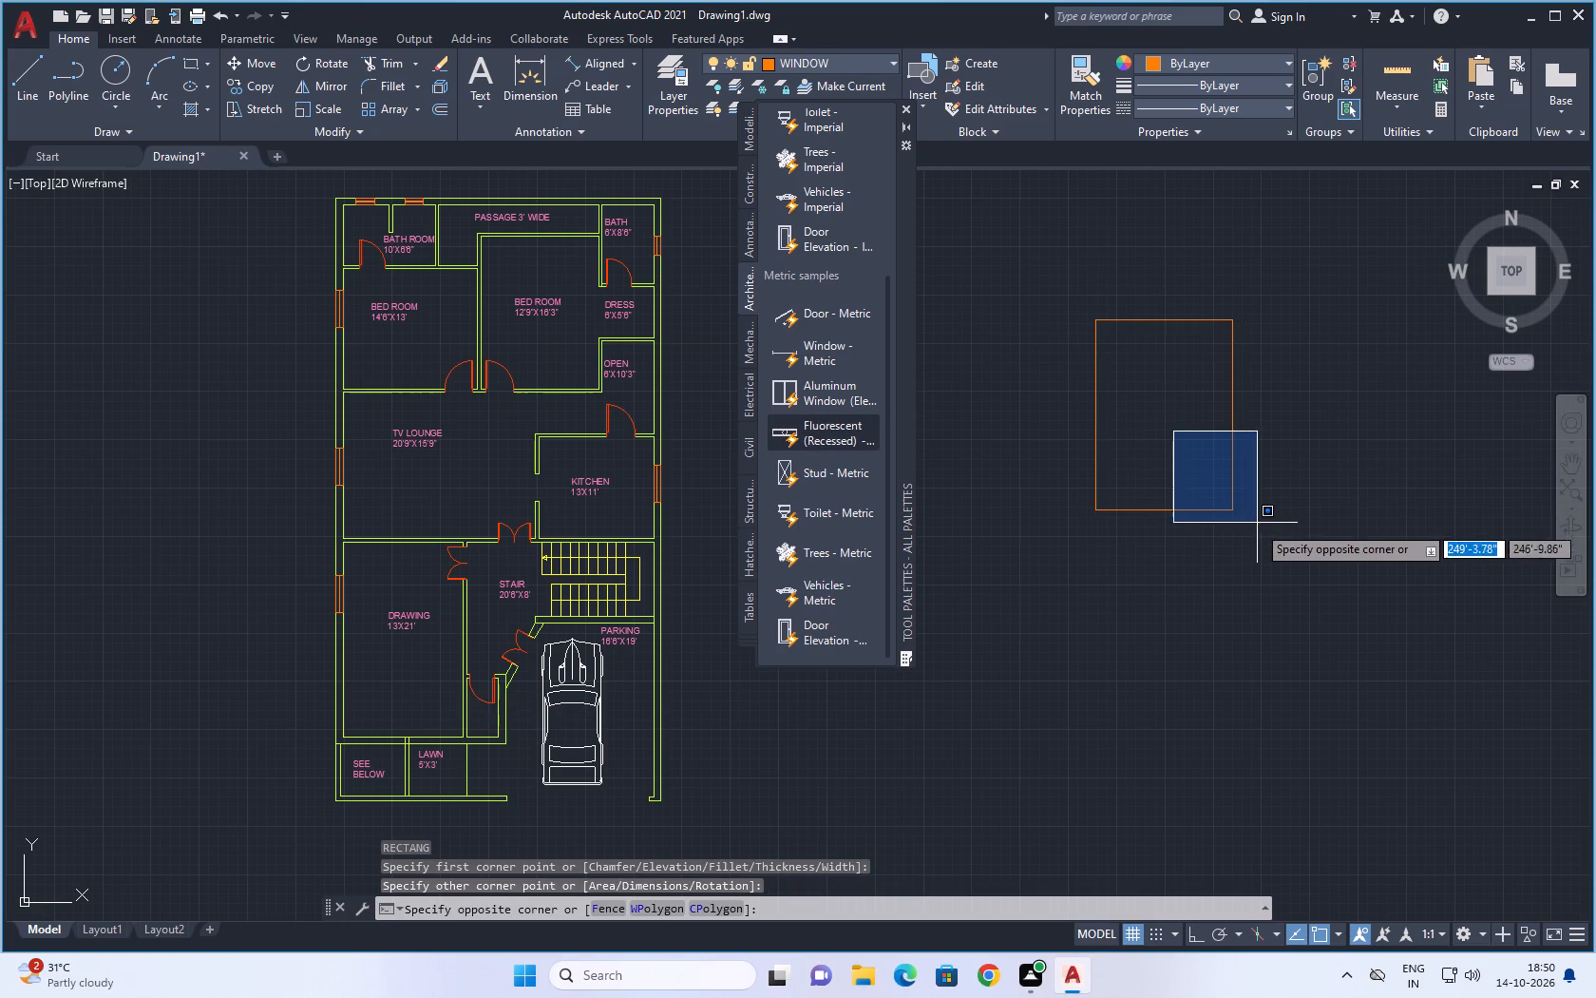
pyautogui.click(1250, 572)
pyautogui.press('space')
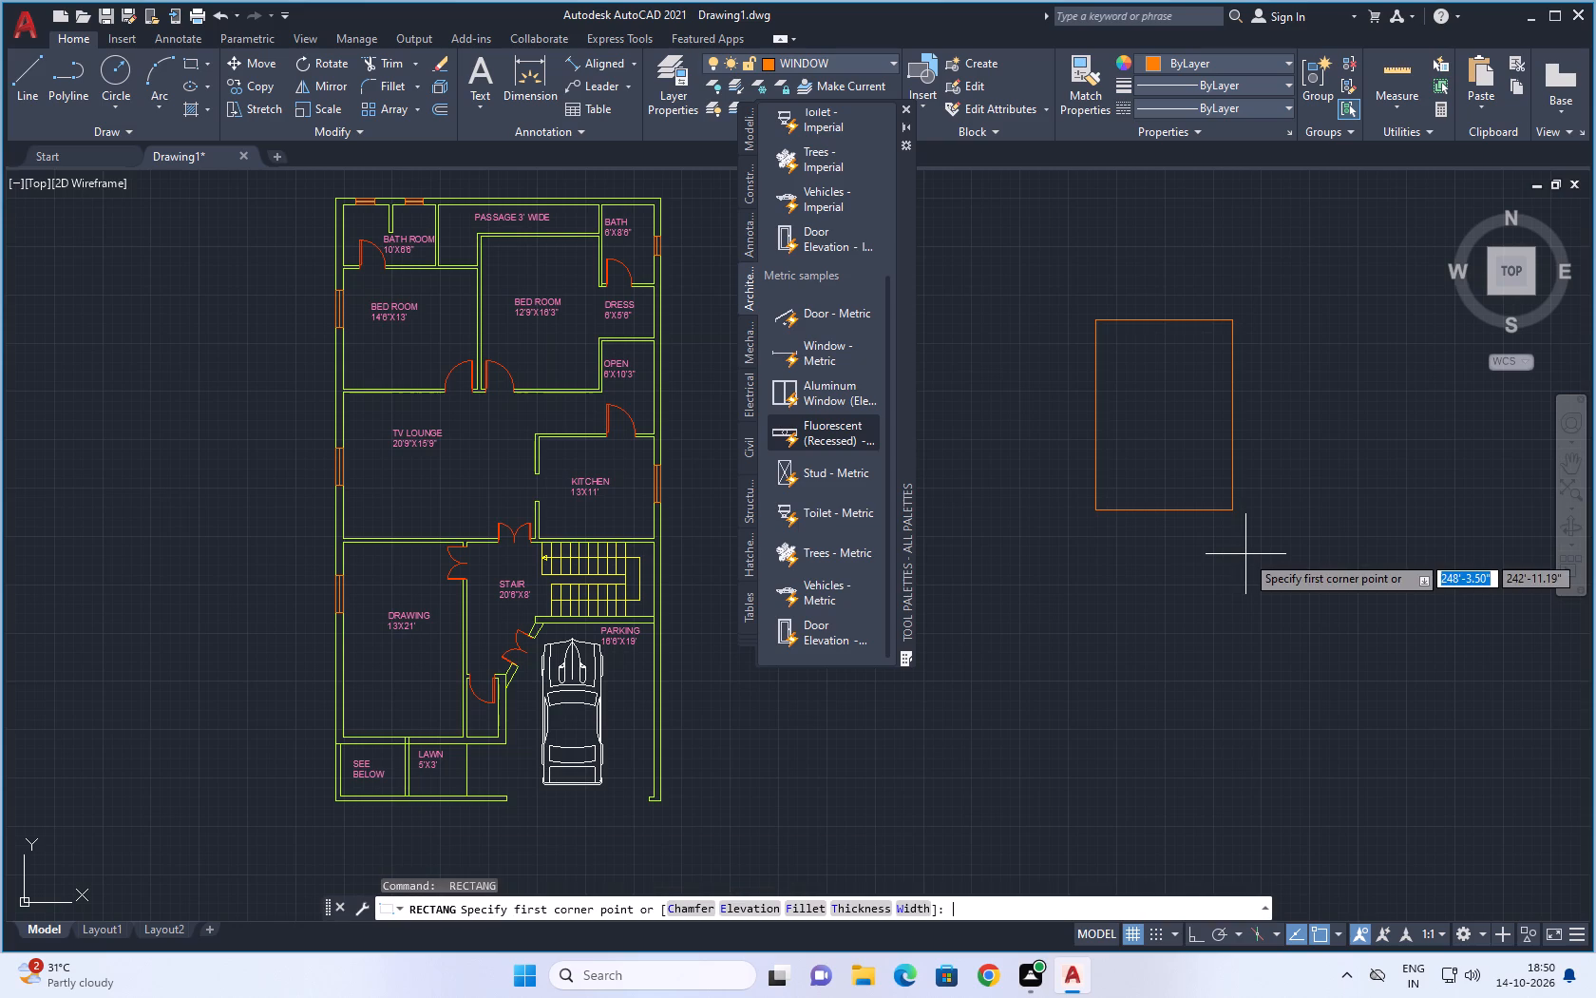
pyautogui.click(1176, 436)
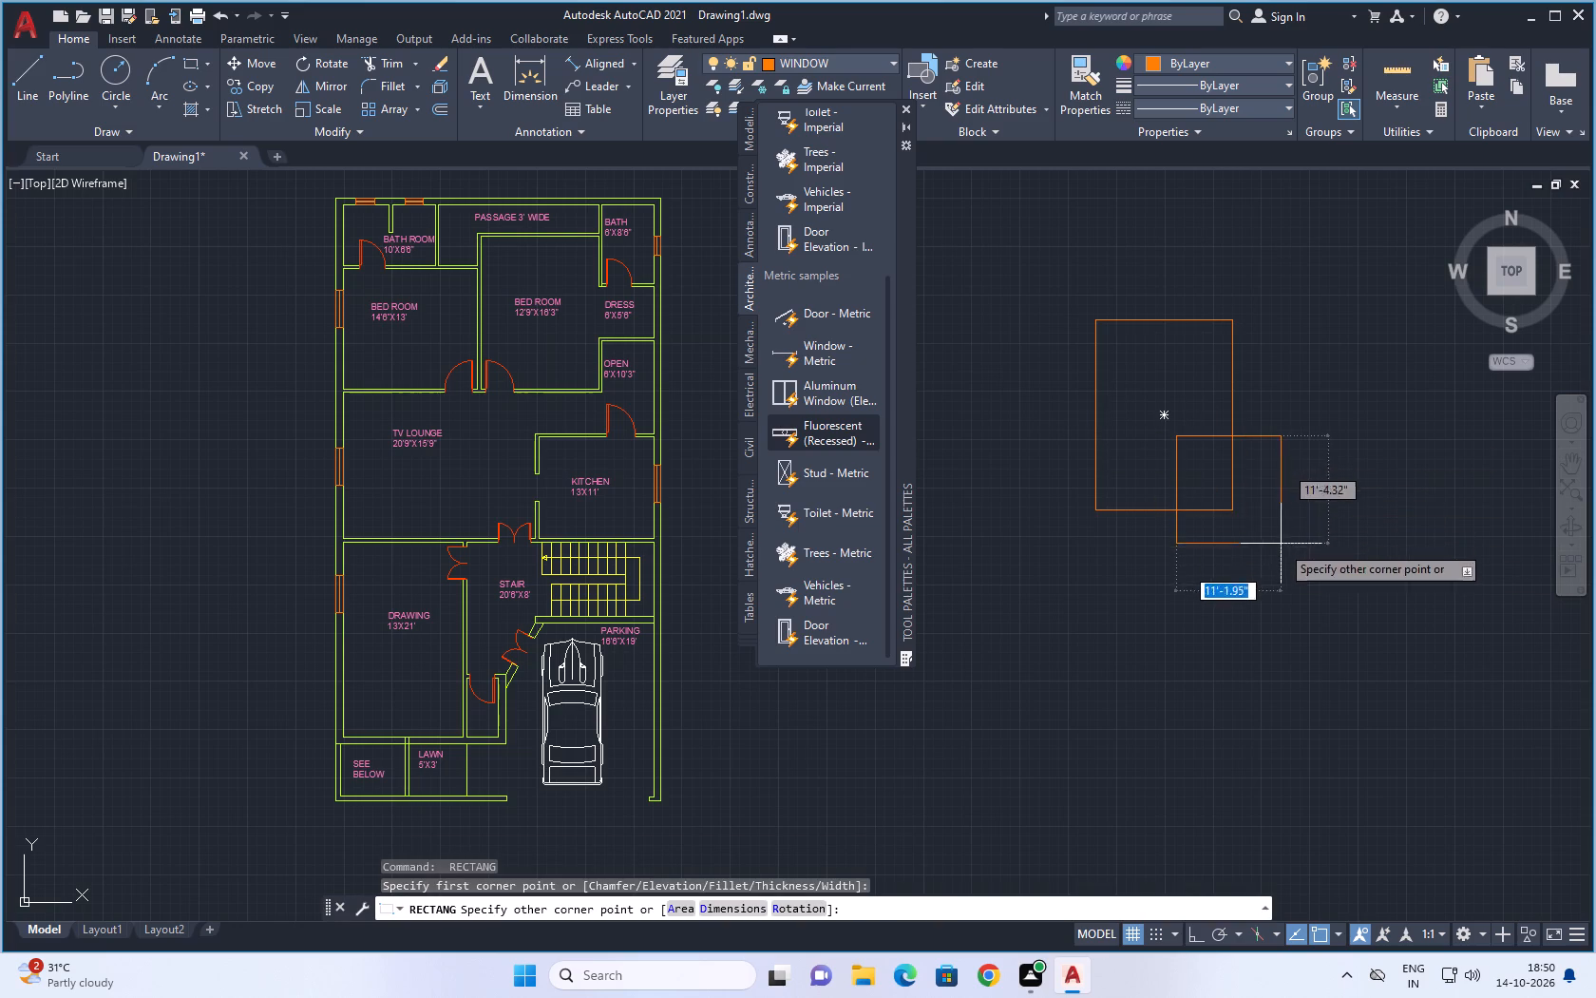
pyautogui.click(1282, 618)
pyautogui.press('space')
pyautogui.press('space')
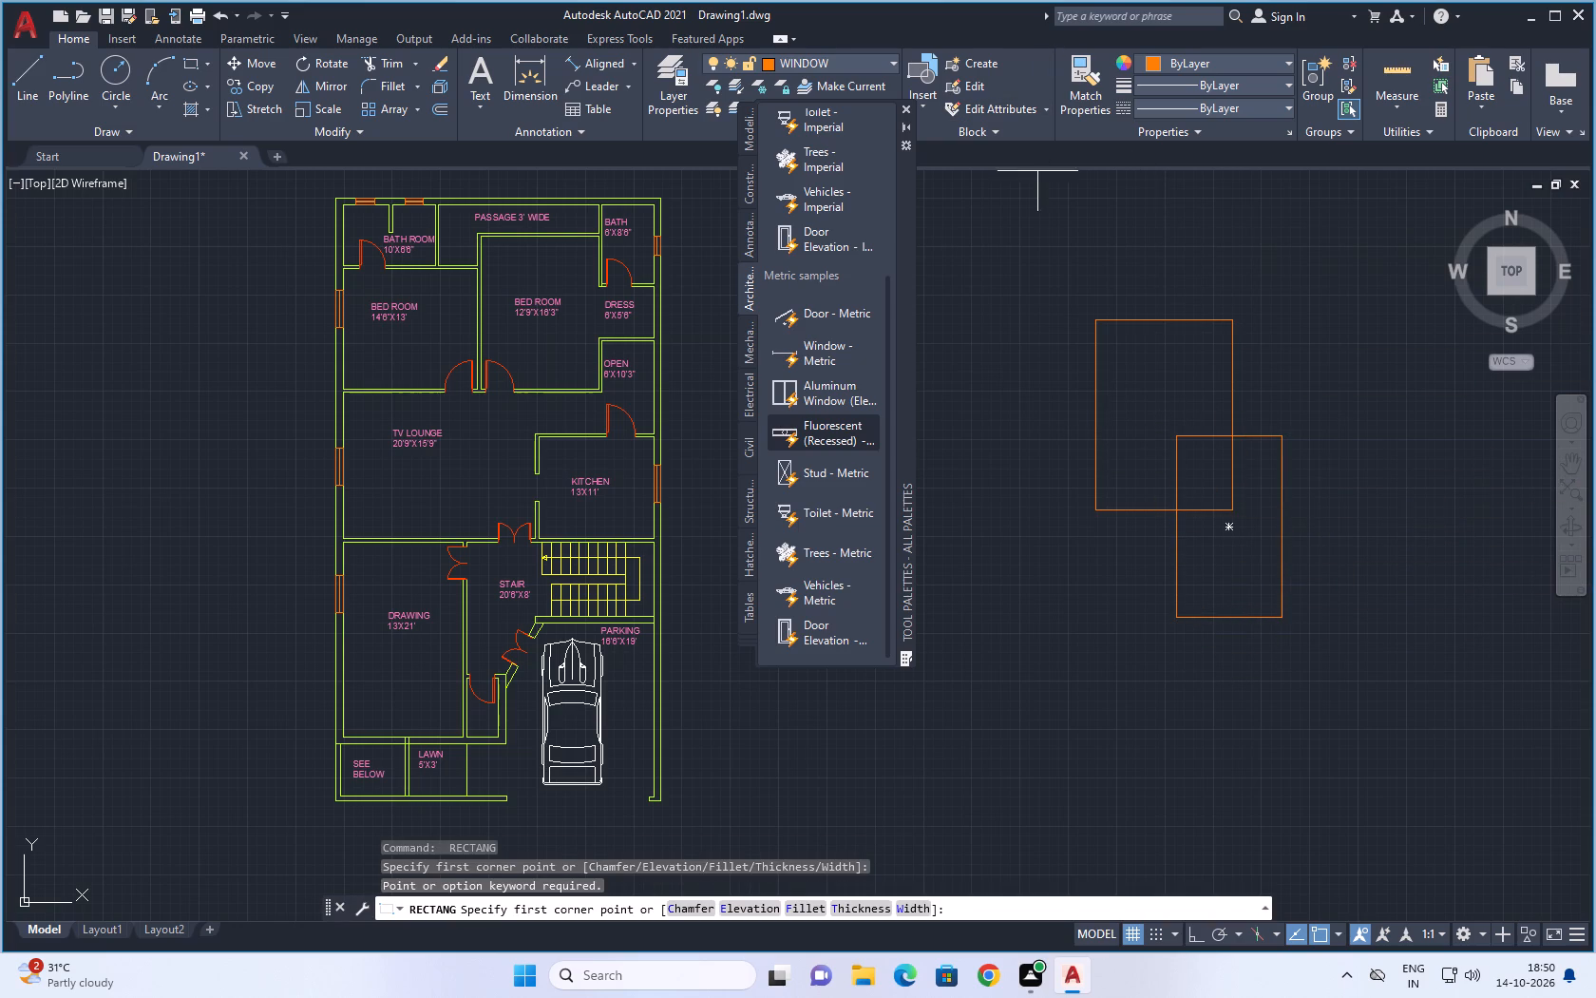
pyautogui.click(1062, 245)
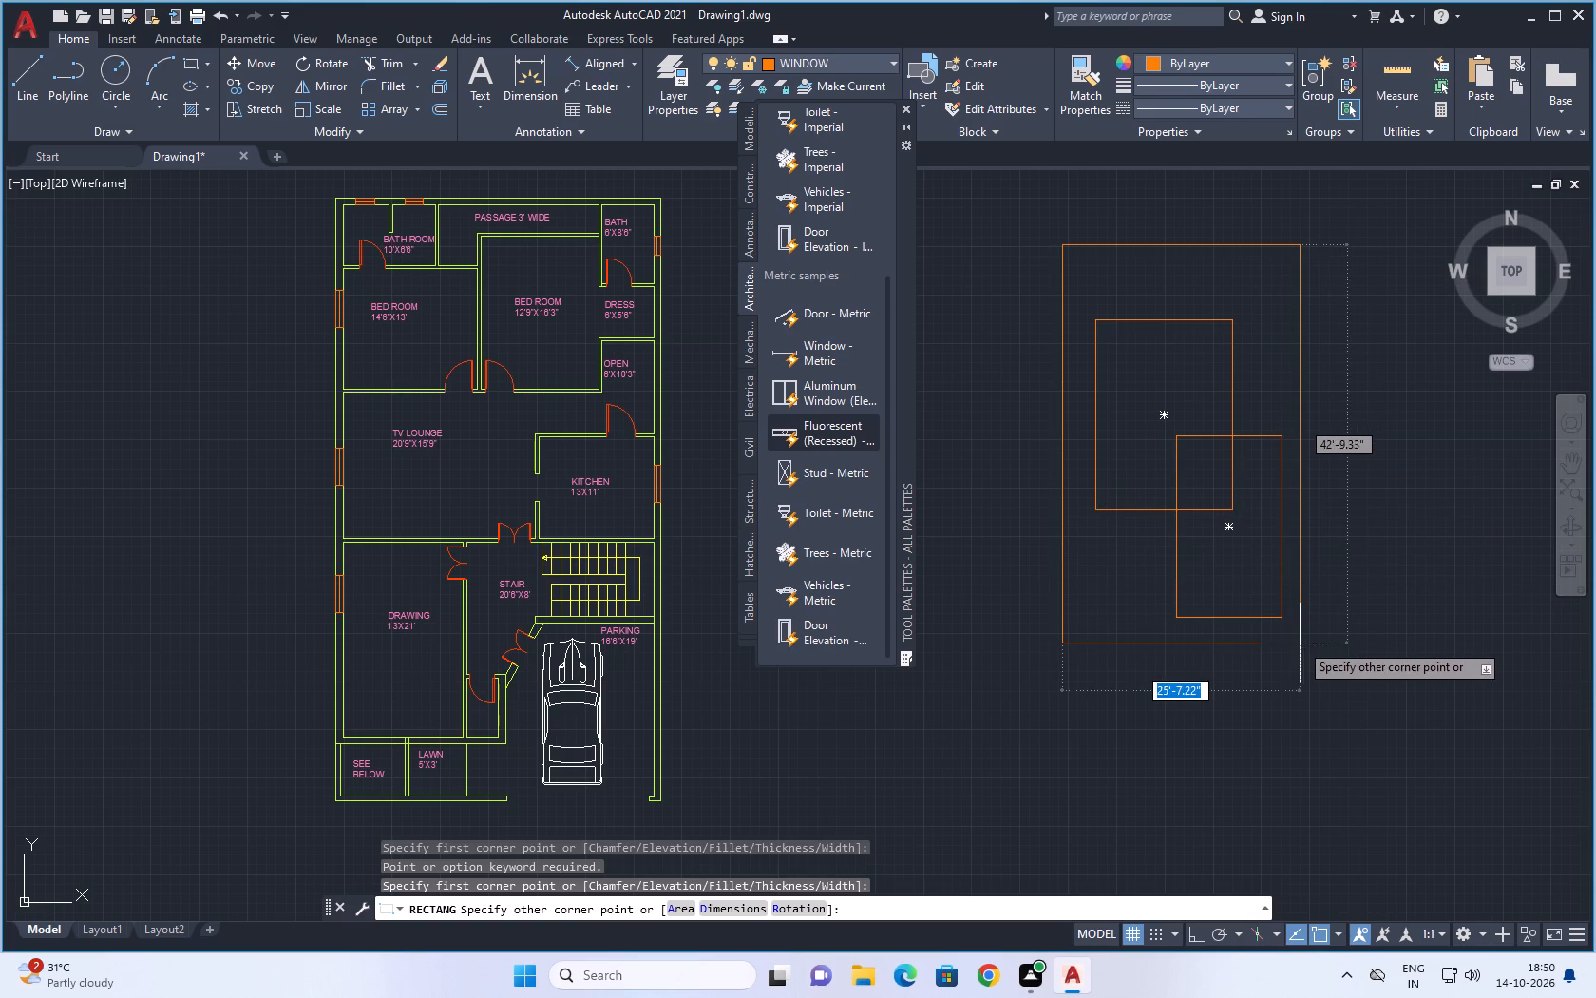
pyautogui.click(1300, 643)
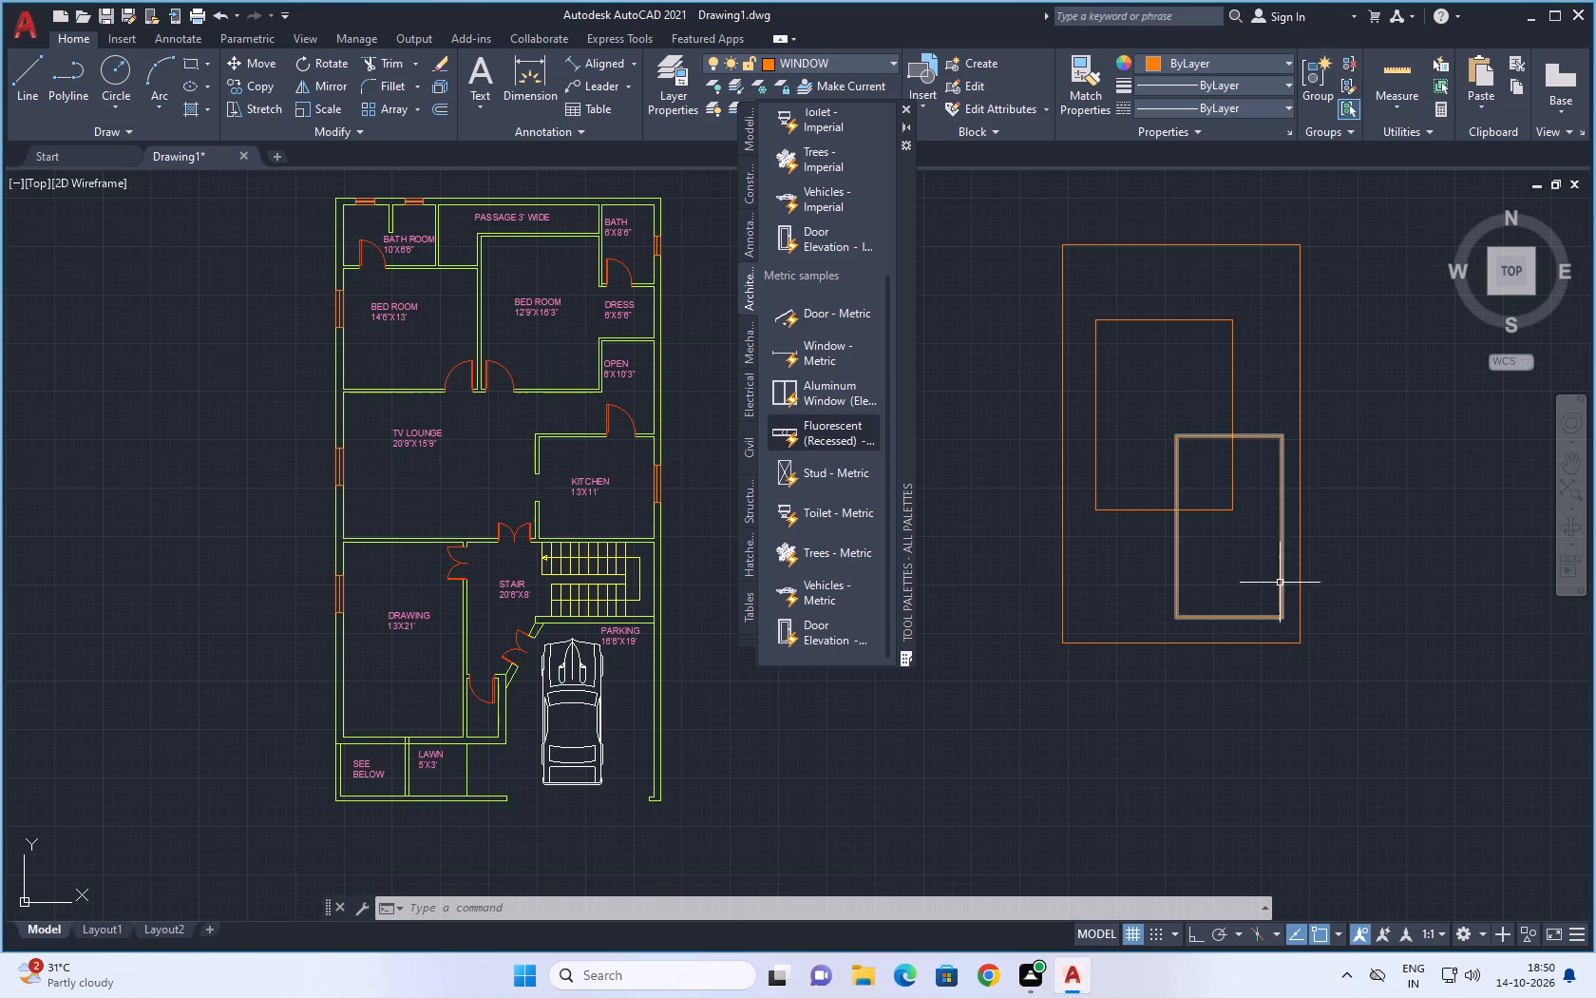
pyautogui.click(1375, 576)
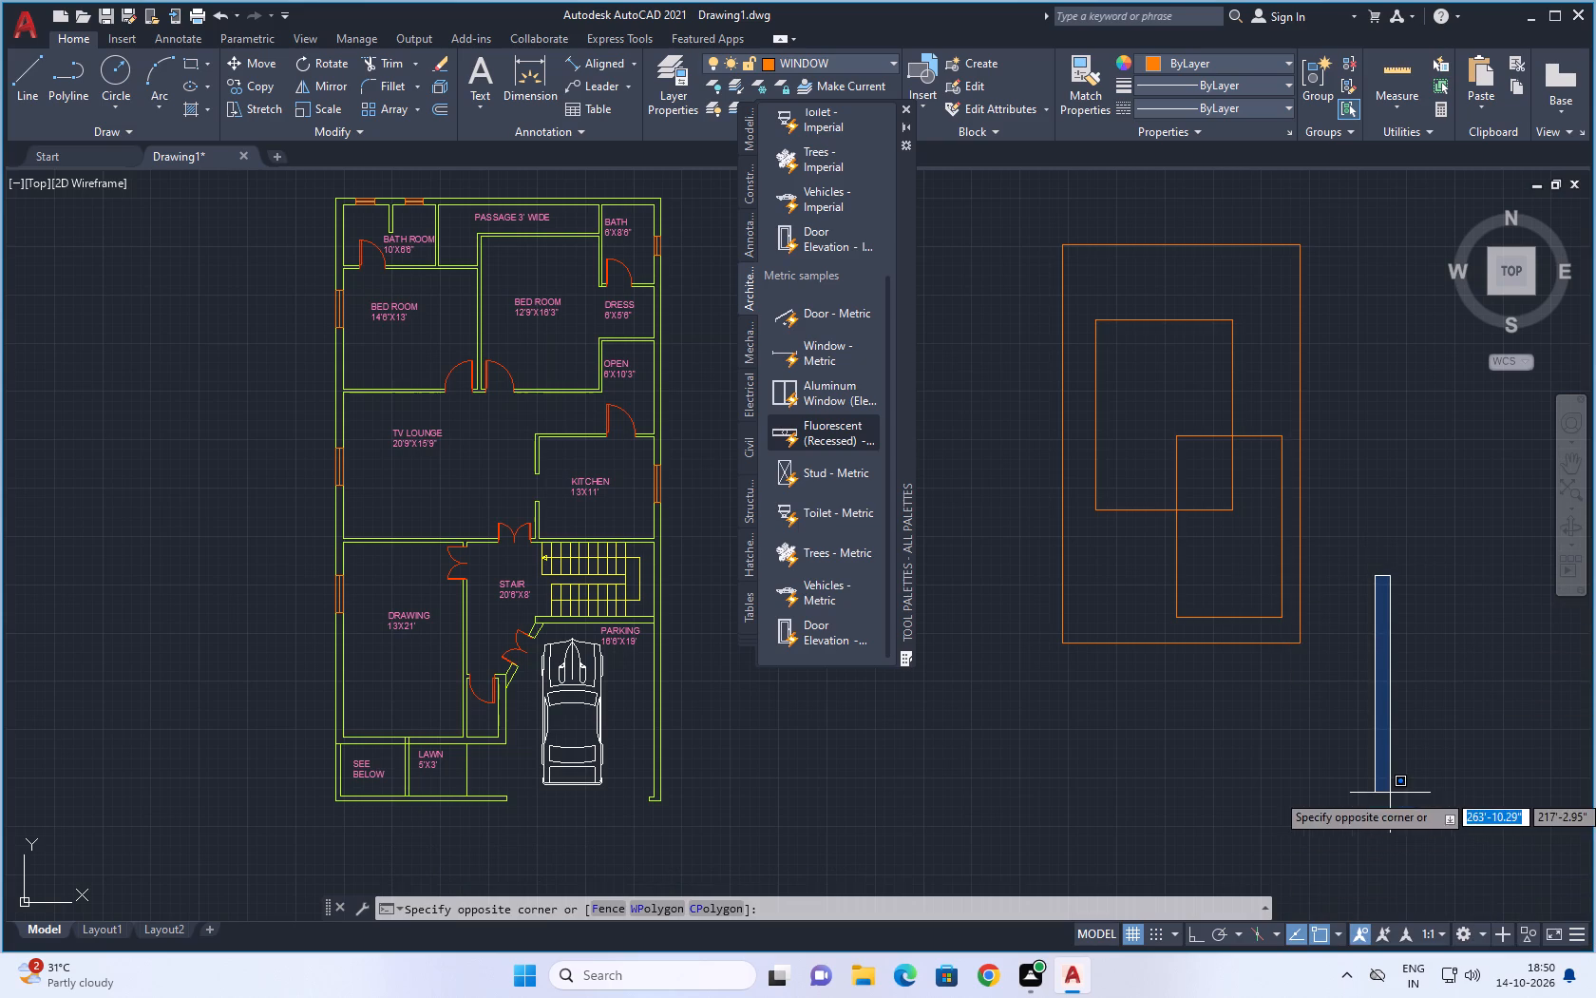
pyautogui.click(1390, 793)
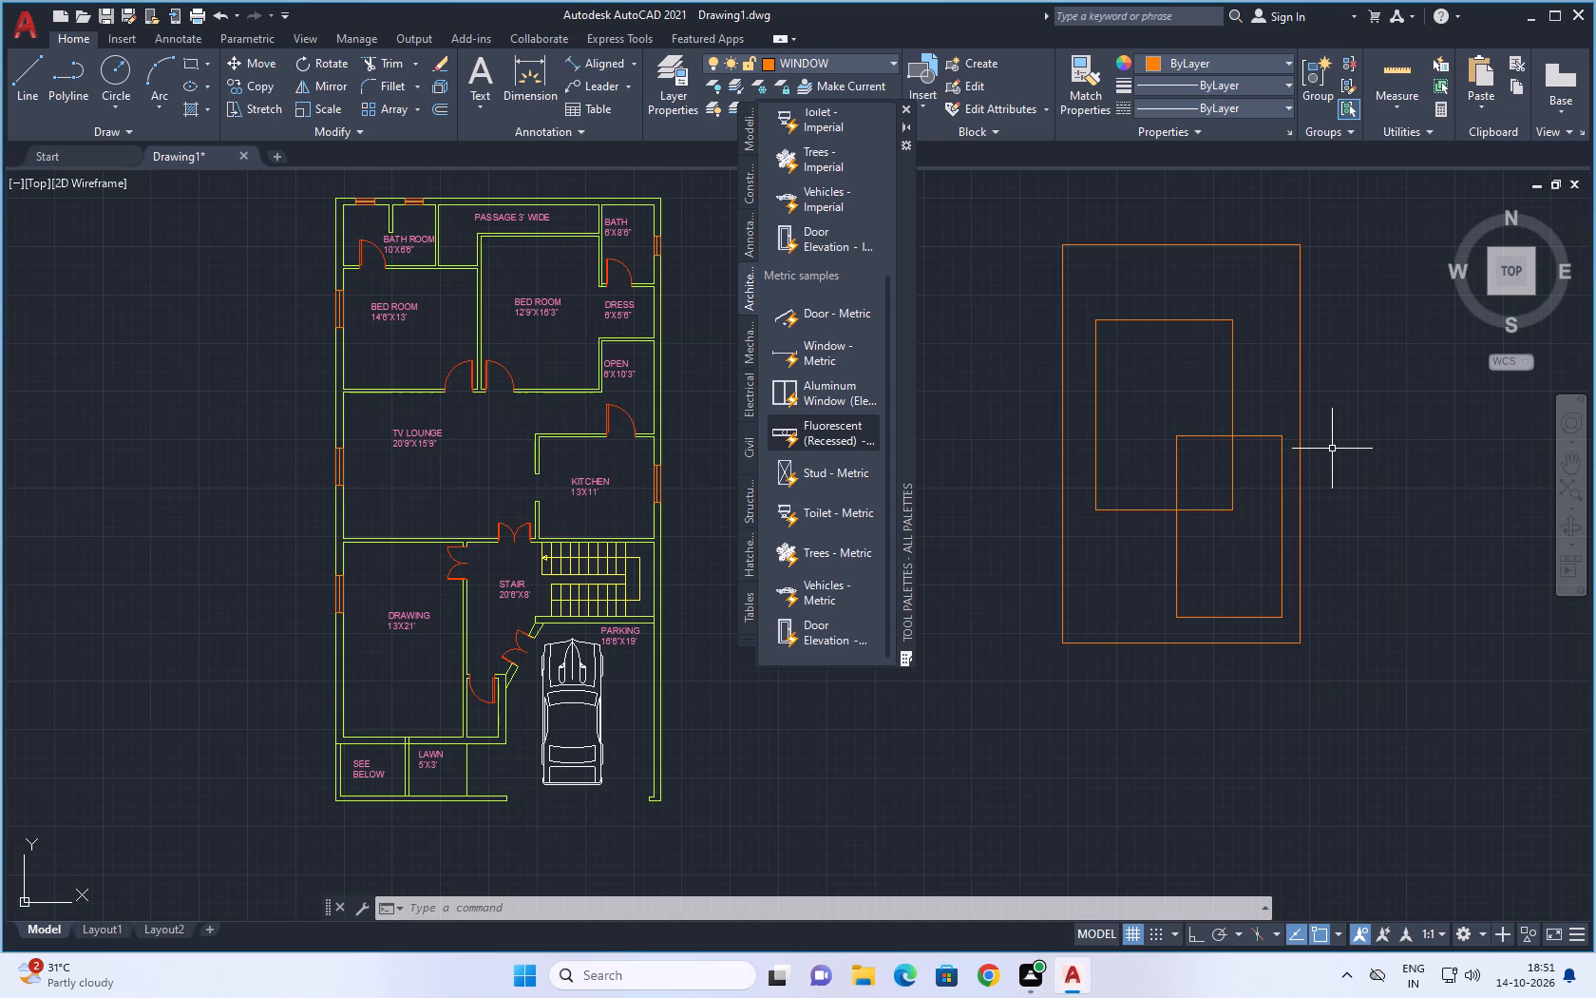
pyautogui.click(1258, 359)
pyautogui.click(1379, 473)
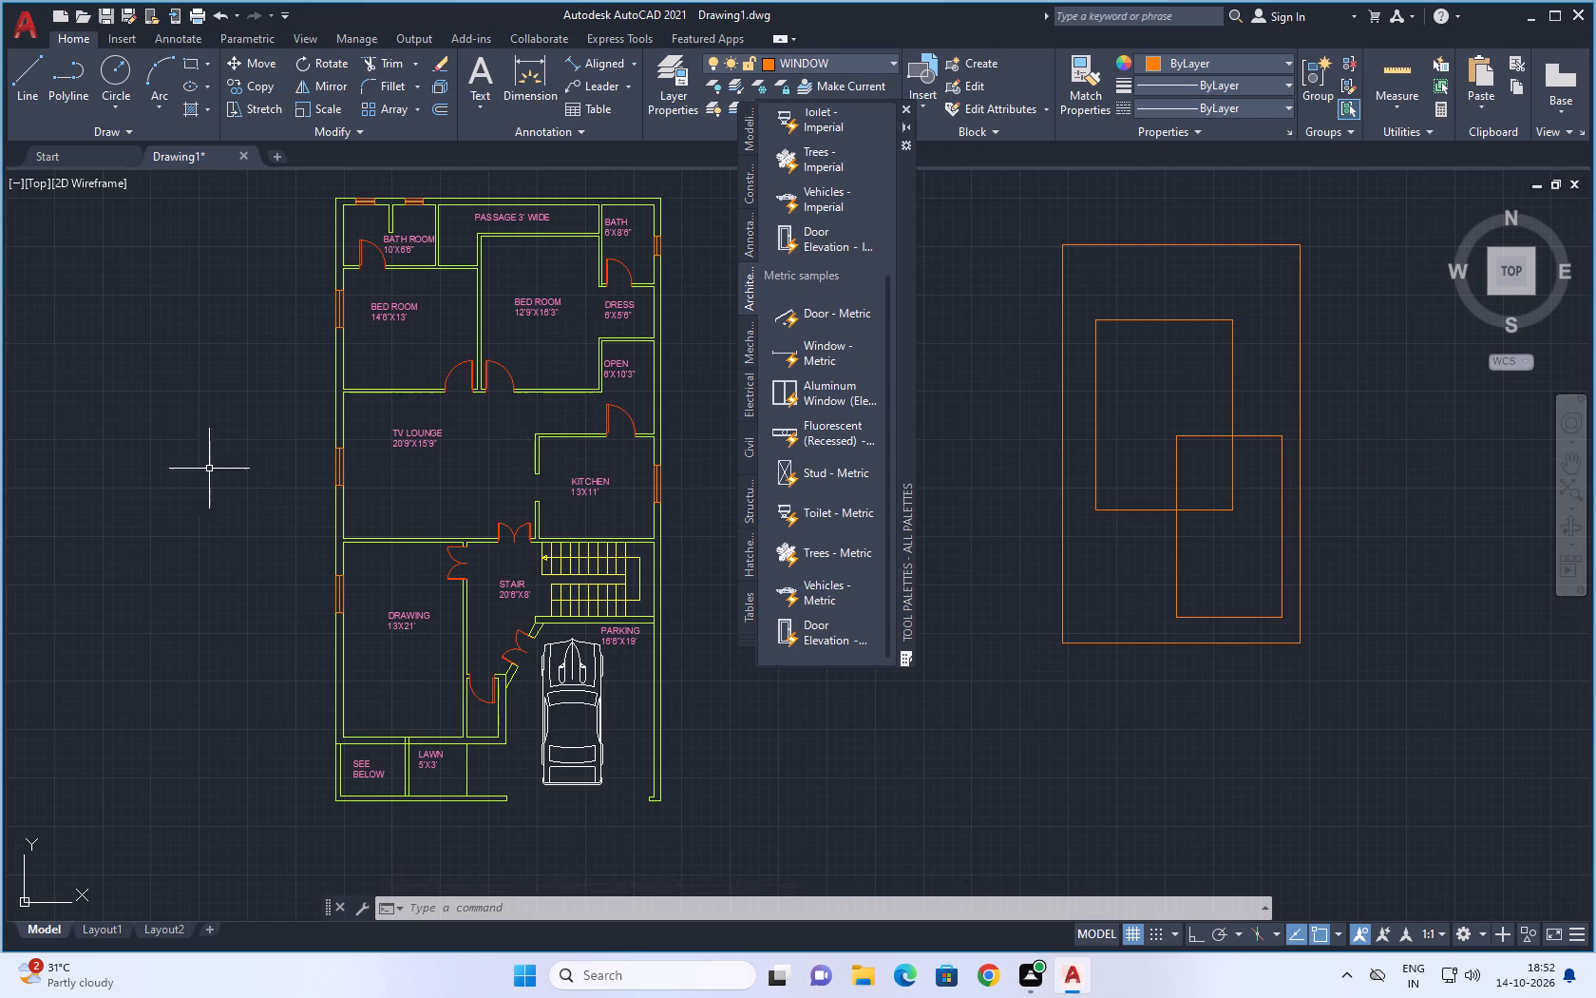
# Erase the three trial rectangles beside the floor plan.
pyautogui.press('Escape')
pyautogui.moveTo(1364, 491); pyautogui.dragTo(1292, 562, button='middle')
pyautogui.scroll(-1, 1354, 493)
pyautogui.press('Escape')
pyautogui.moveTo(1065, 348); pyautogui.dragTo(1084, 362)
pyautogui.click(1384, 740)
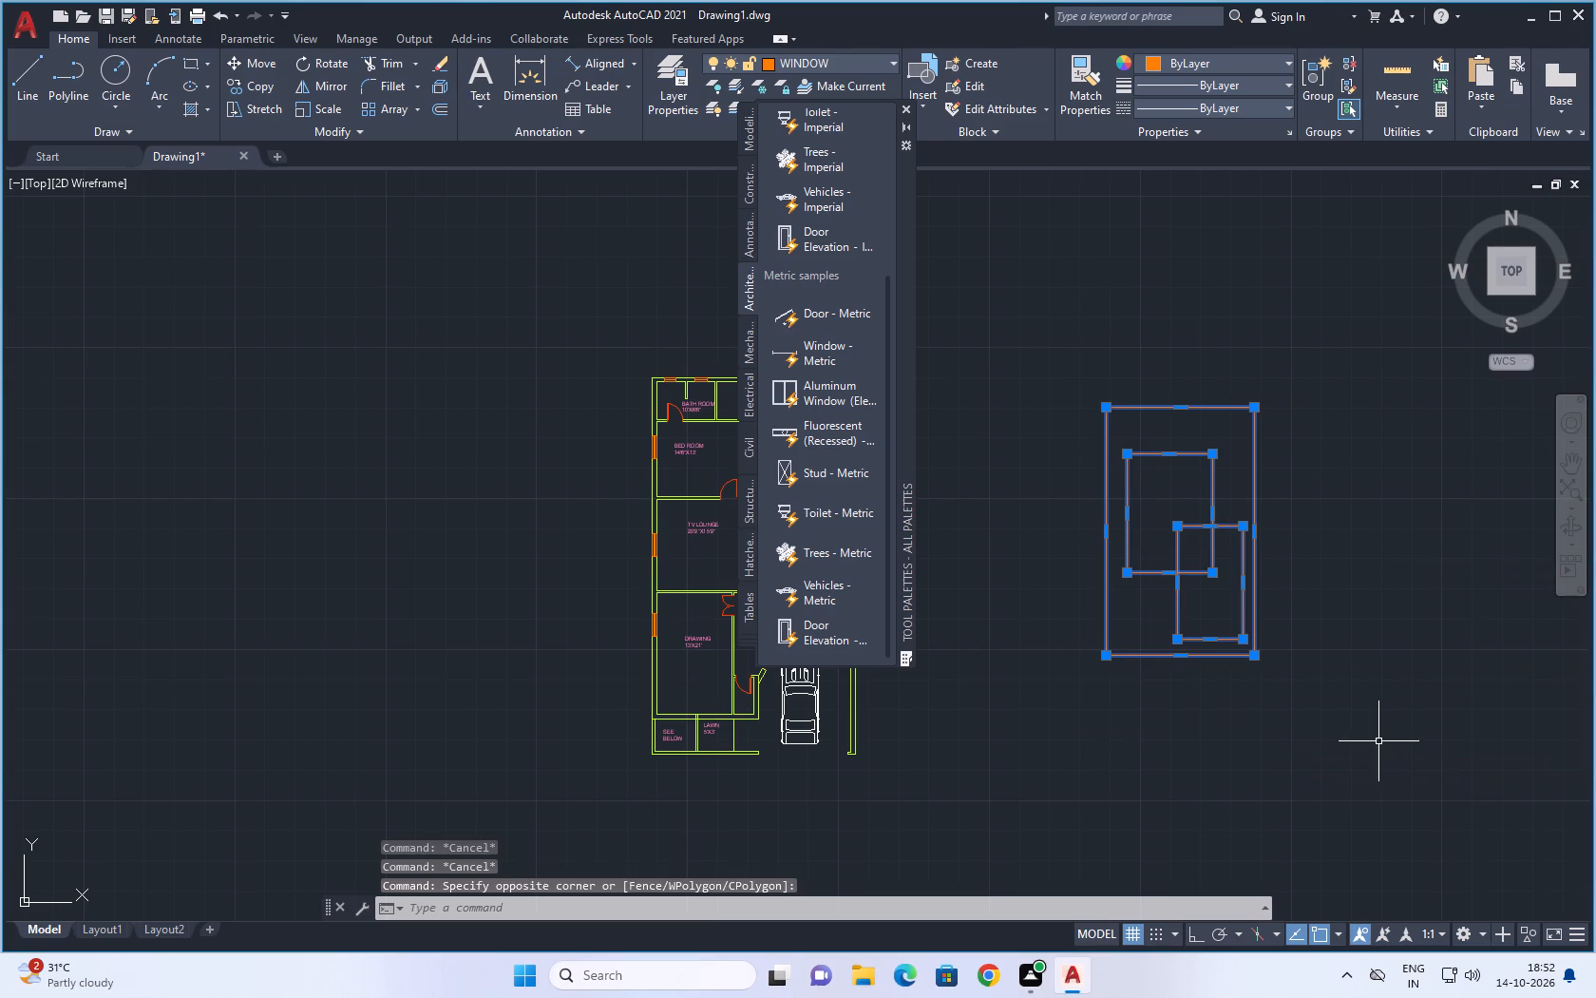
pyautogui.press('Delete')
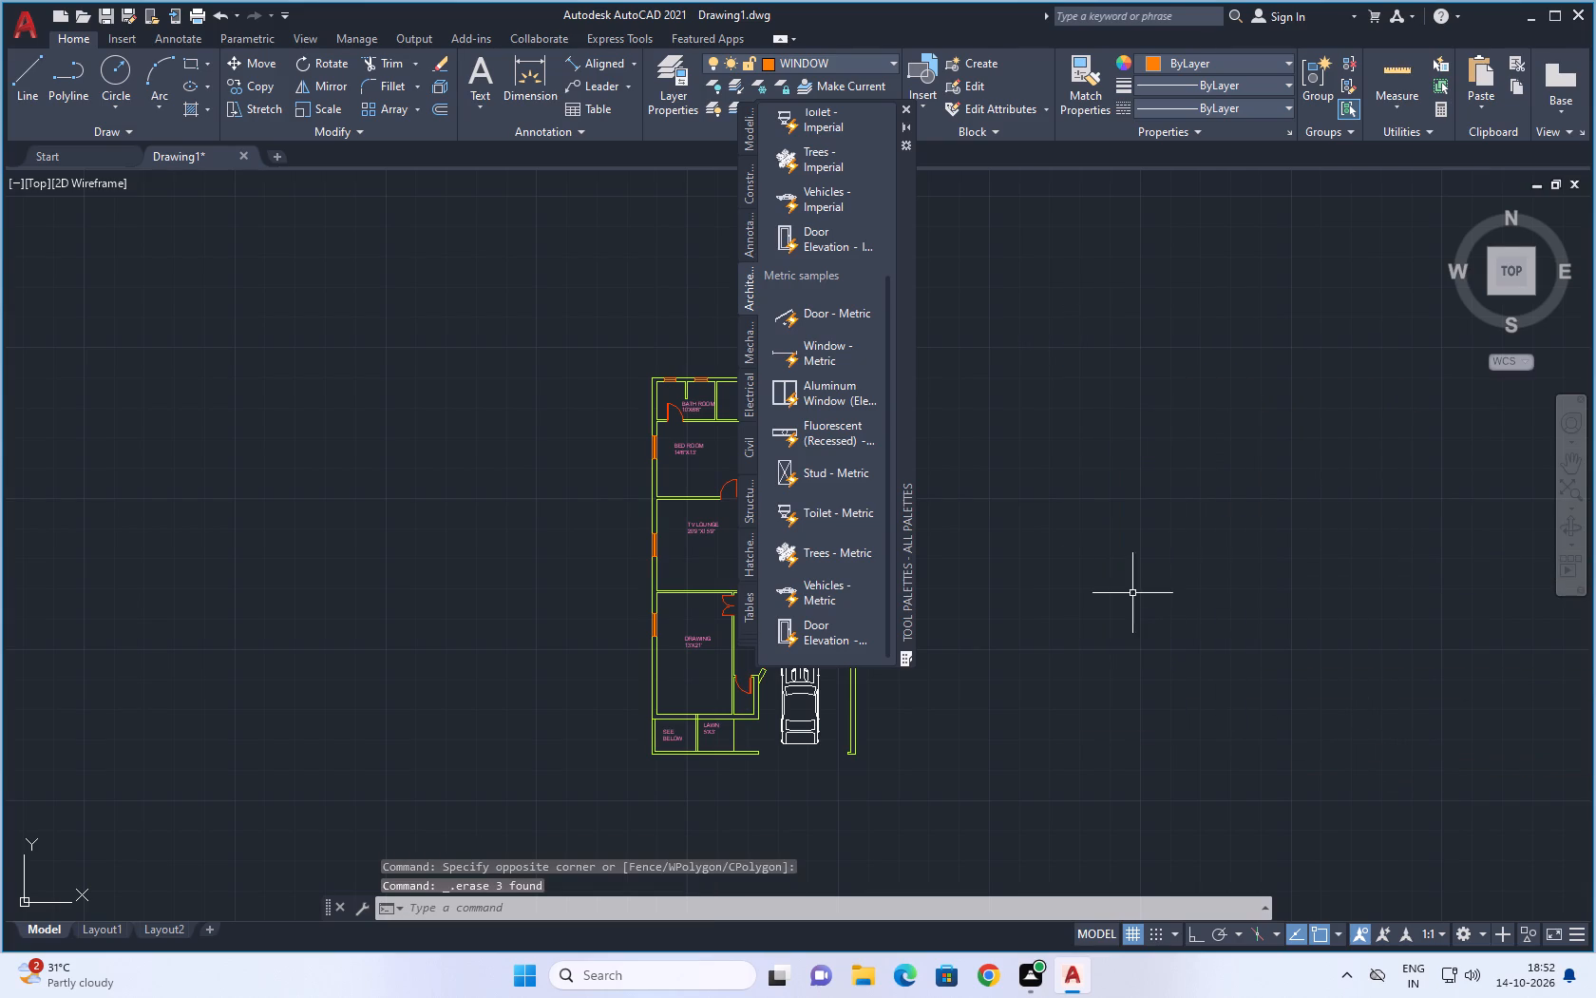
# Close the tool palettes.
pyautogui.click(902, 107)
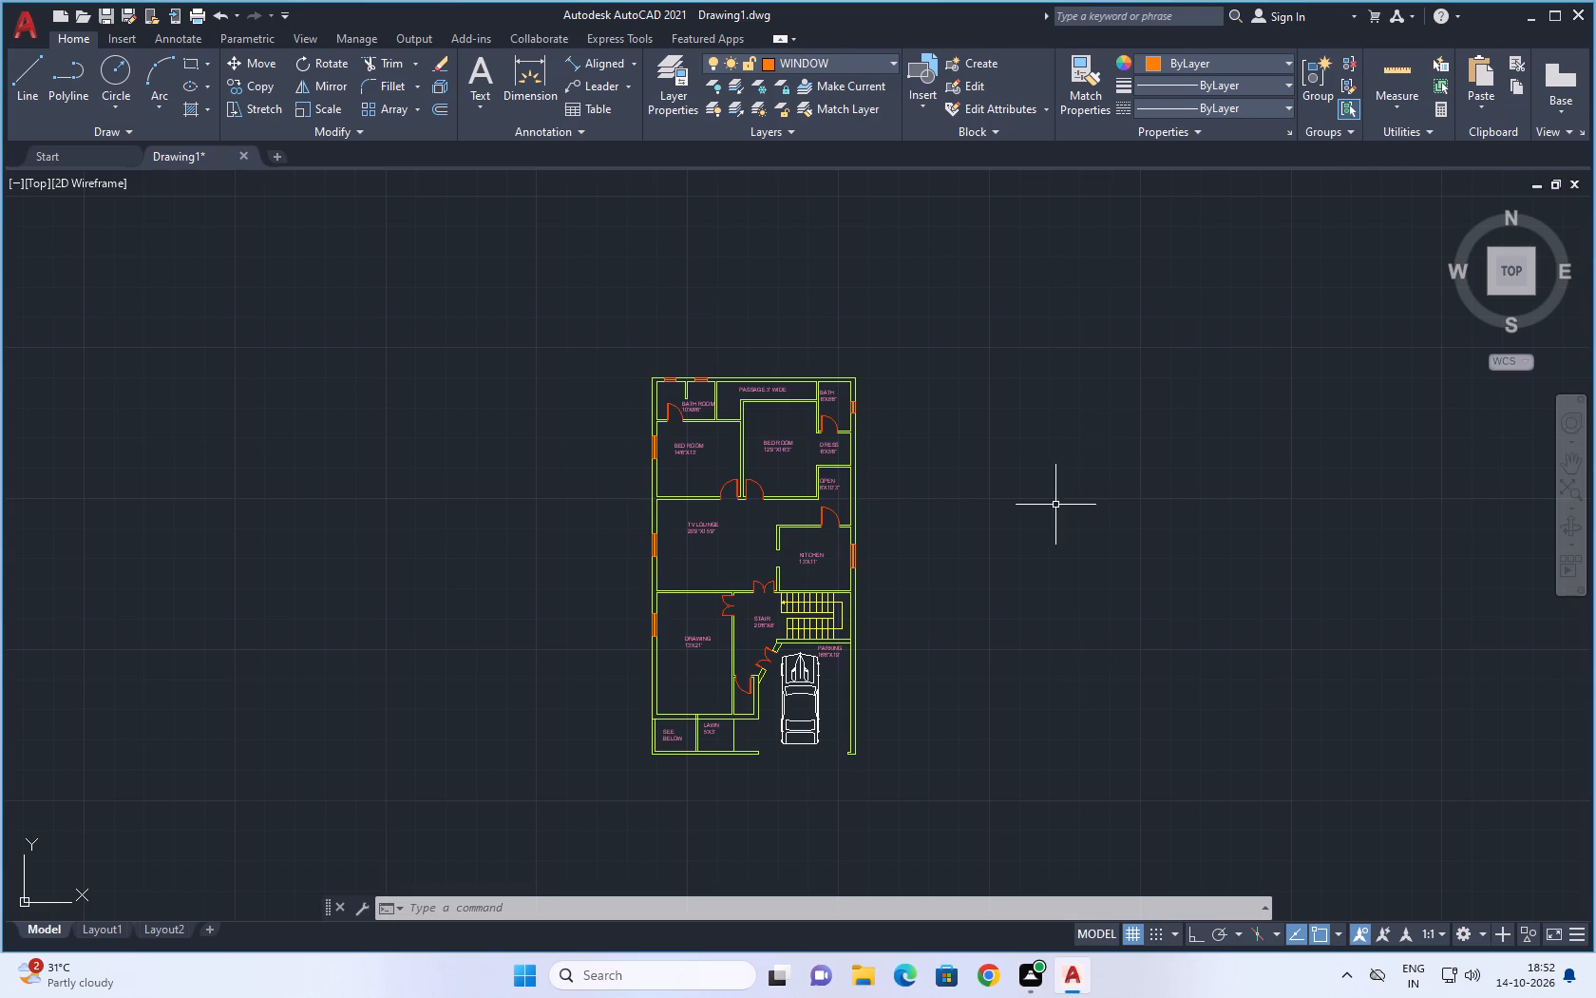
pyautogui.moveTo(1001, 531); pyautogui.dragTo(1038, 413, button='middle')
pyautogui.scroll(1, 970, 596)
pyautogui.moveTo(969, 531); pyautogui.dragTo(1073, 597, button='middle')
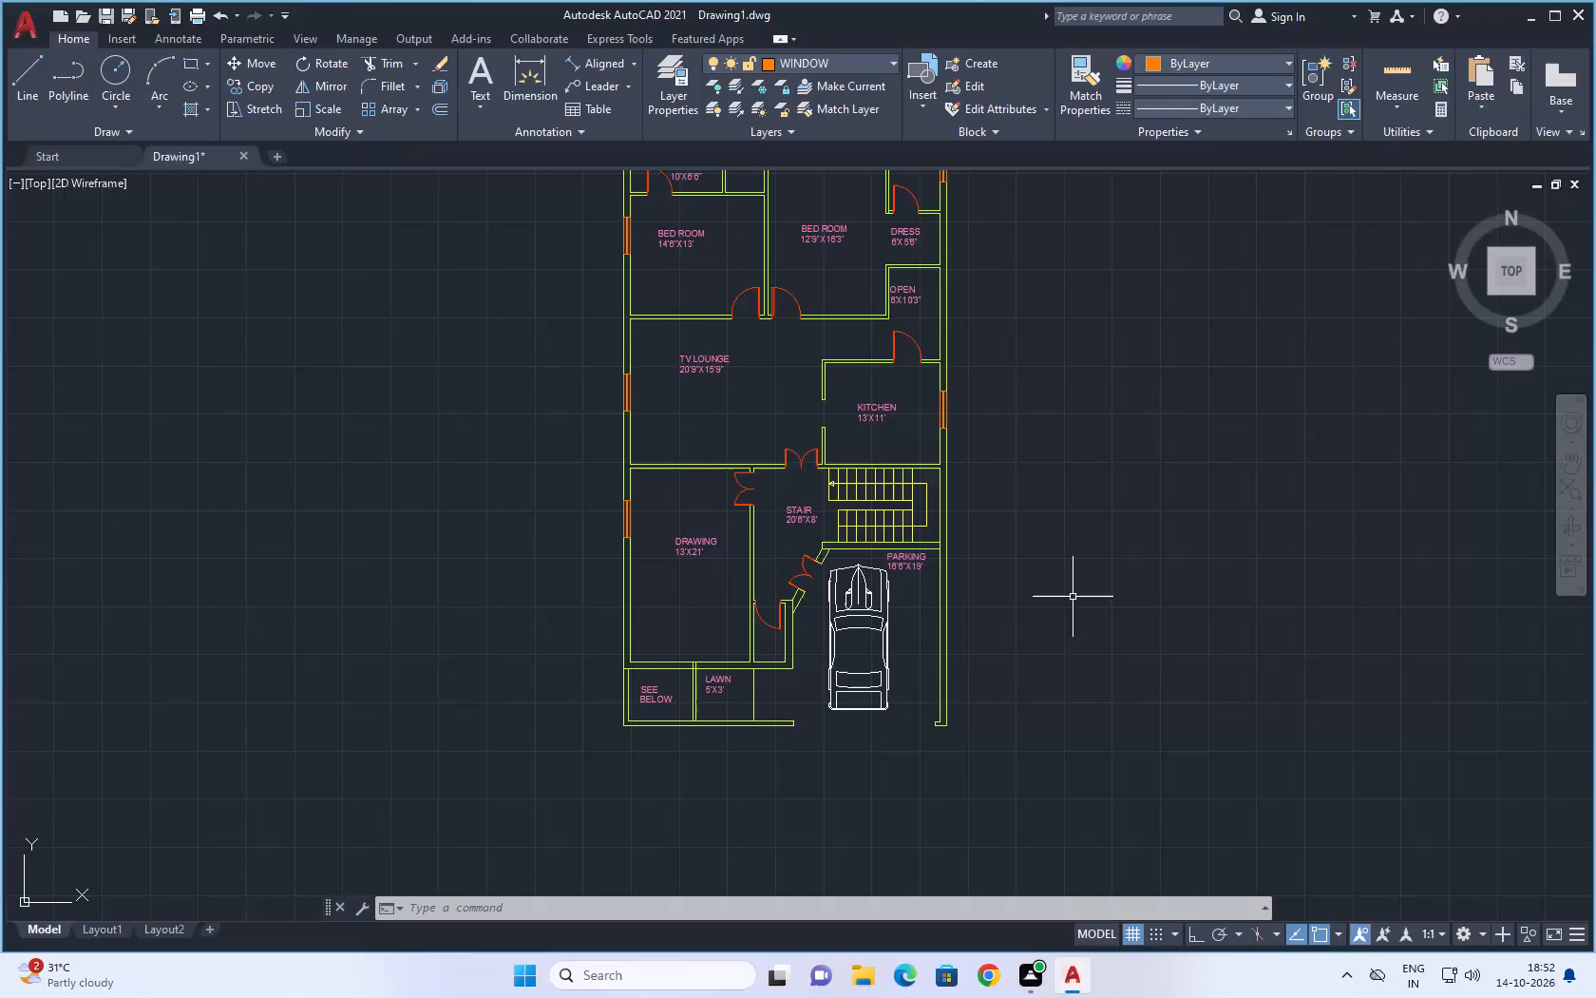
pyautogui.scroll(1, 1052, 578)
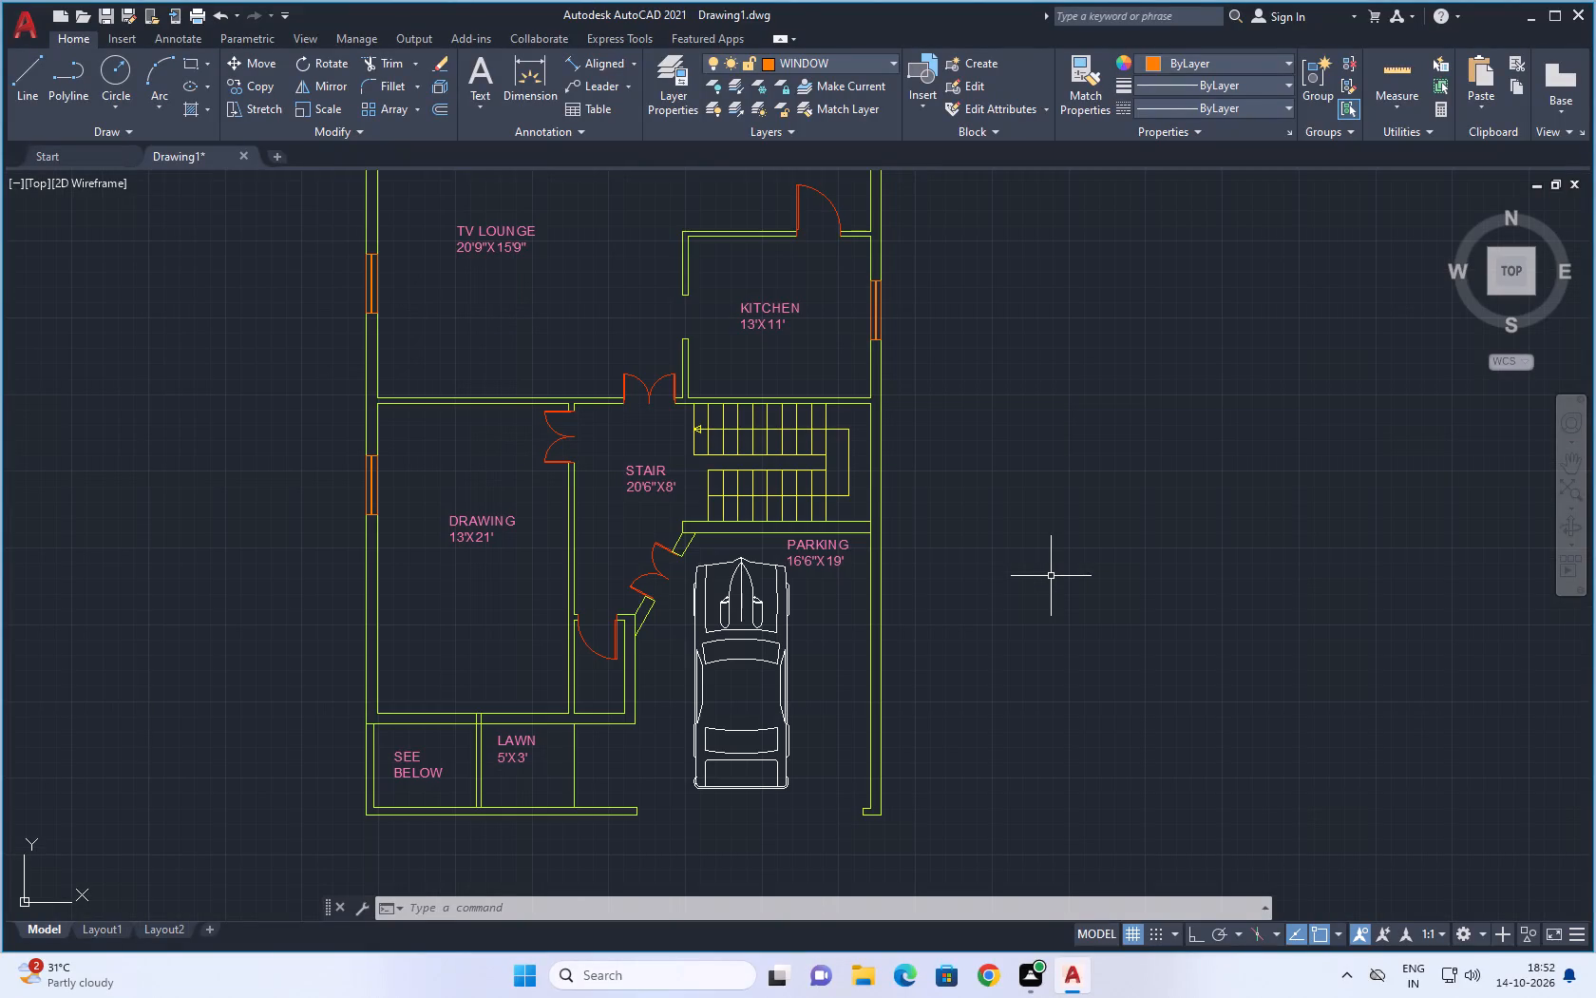
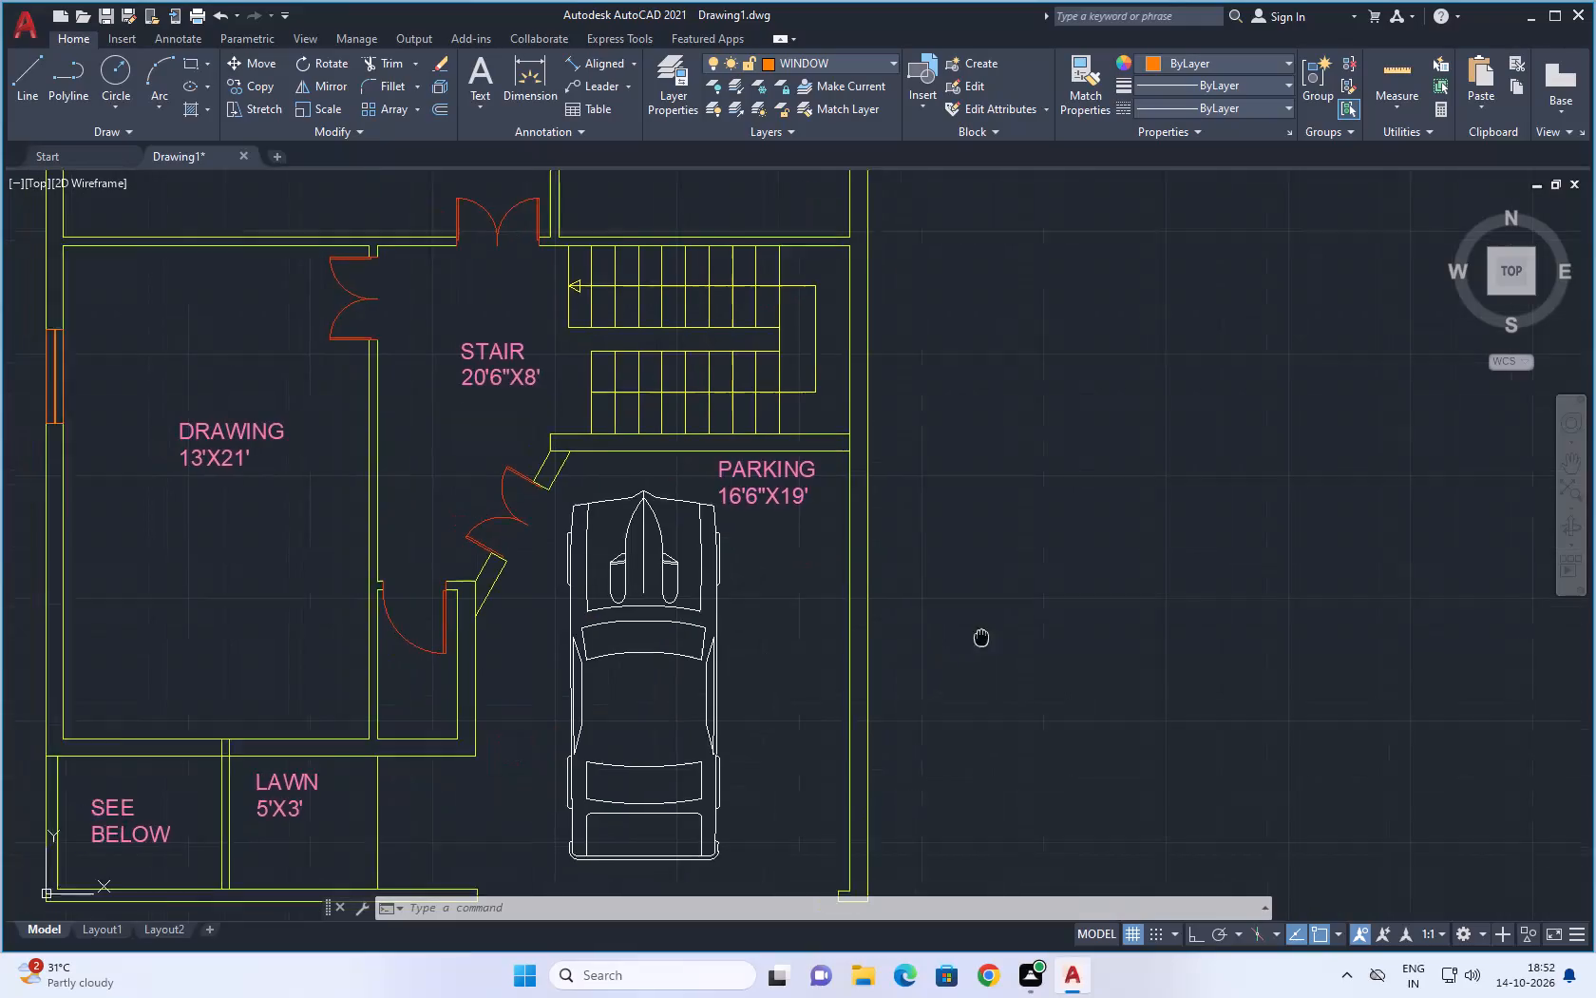
# Examine the floor plan as a whole and around the drawing room, stair, lawn and parking areas.
pyautogui.scroll(-2, 1103, 551)
pyautogui.moveTo(1155, 458); pyautogui.dragTo(1098, 531, button='middle')
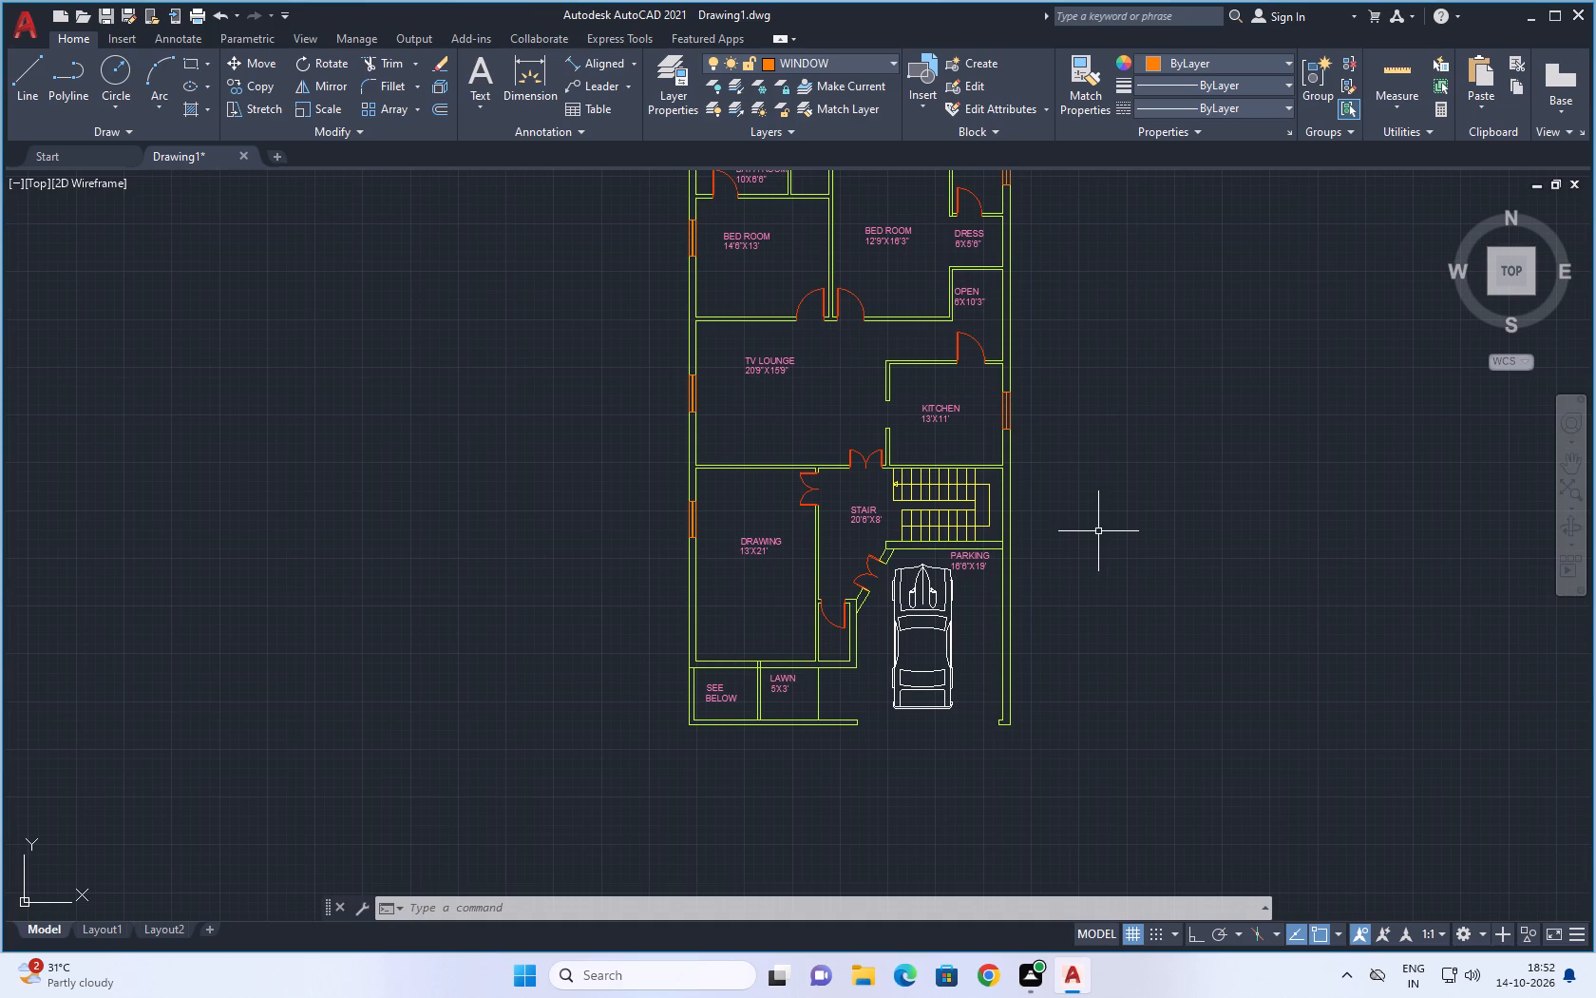
pyautogui.scroll(-1, 998, 491)
pyautogui.moveTo(1075, 454); pyautogui.dragTo(1019, 524, button='middle')
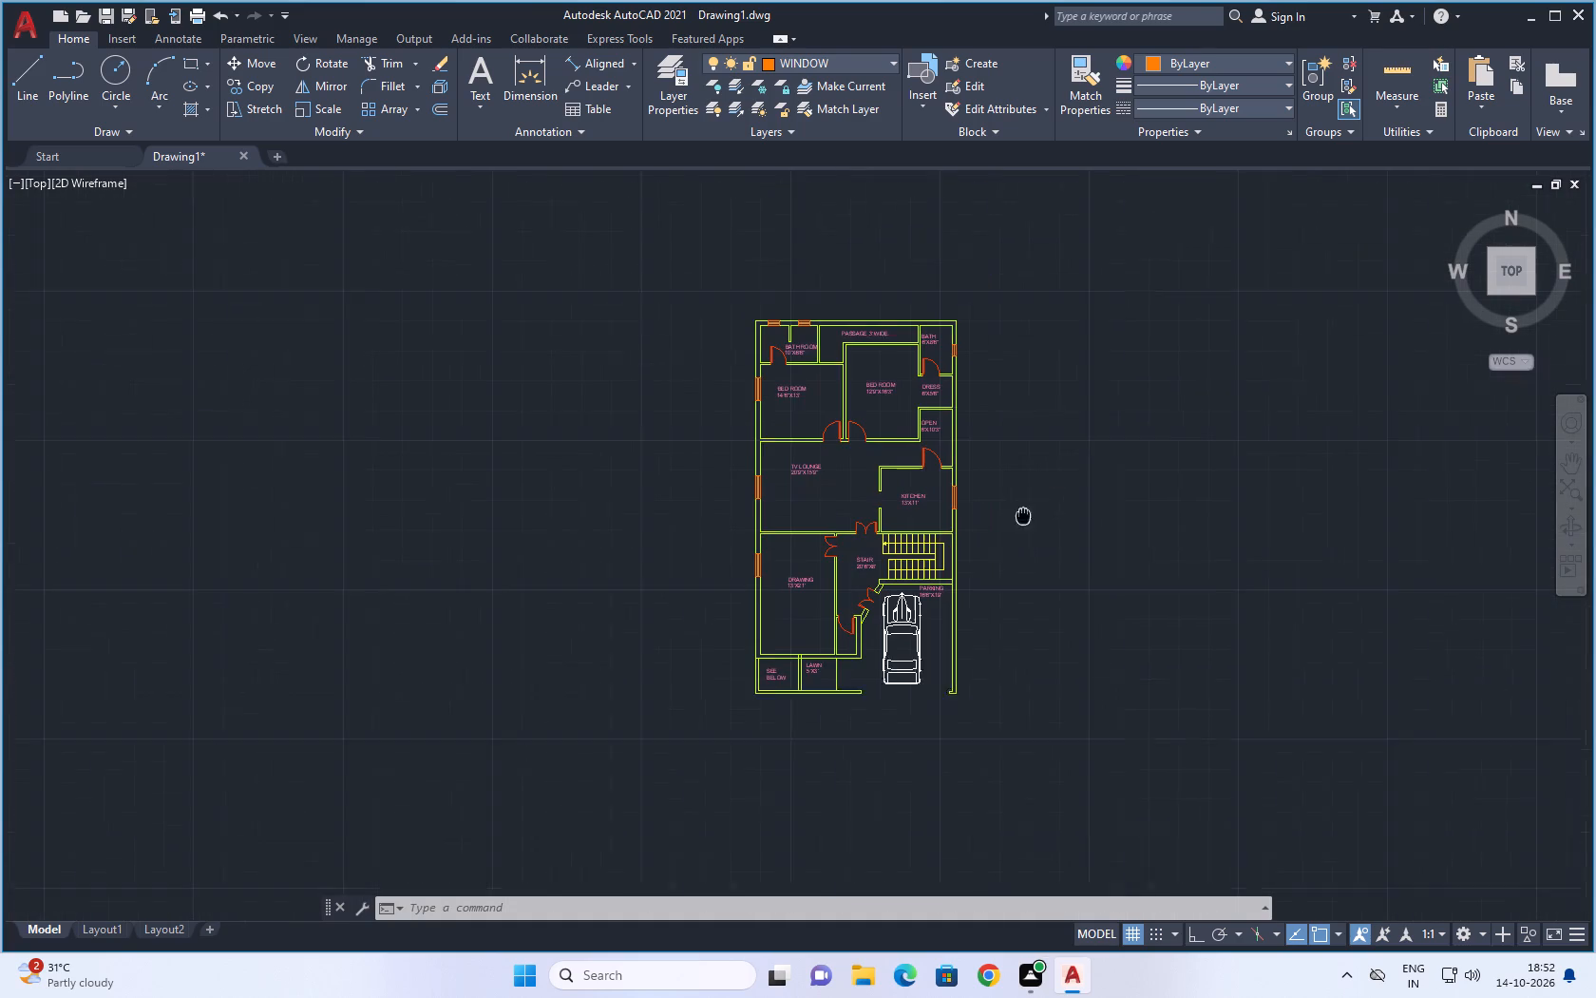
pyautogui.moveTo(1019, 524); pyautogui.dragTo(1017, 526, button='middle')
pyautogui.moveTo(1020, 482); pyautogui.dragTo(1033, 425, button='middle')
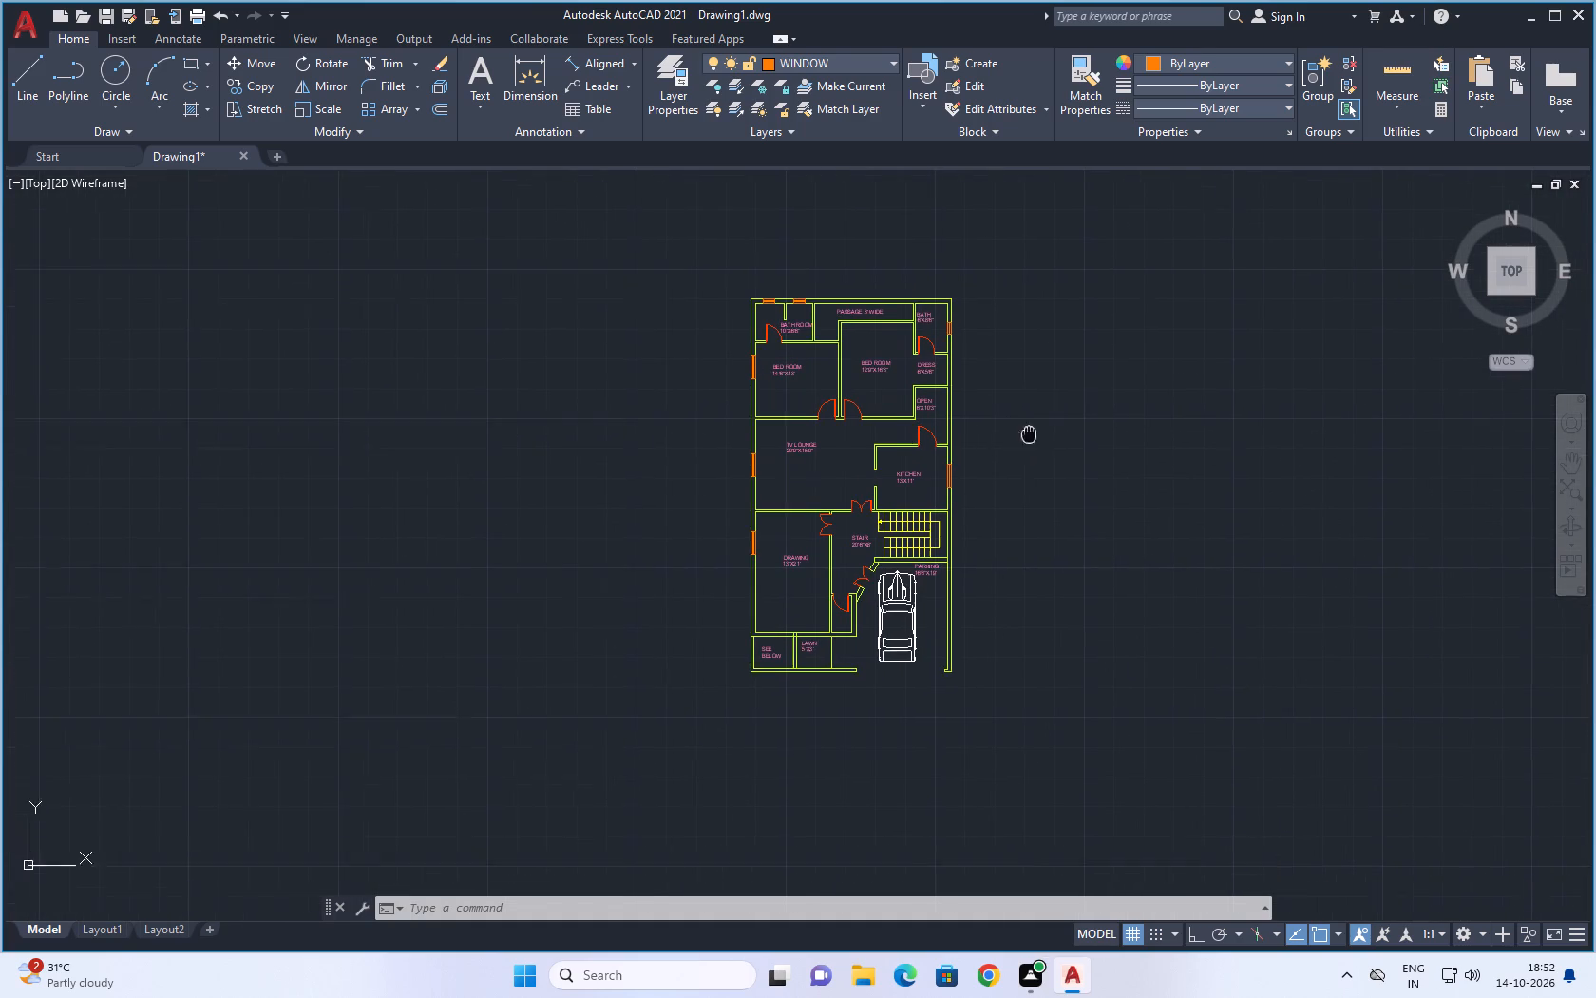
pyautogui.moveTo(1033, 425); pyautogui.dragTo(1041, 410, button='middle')
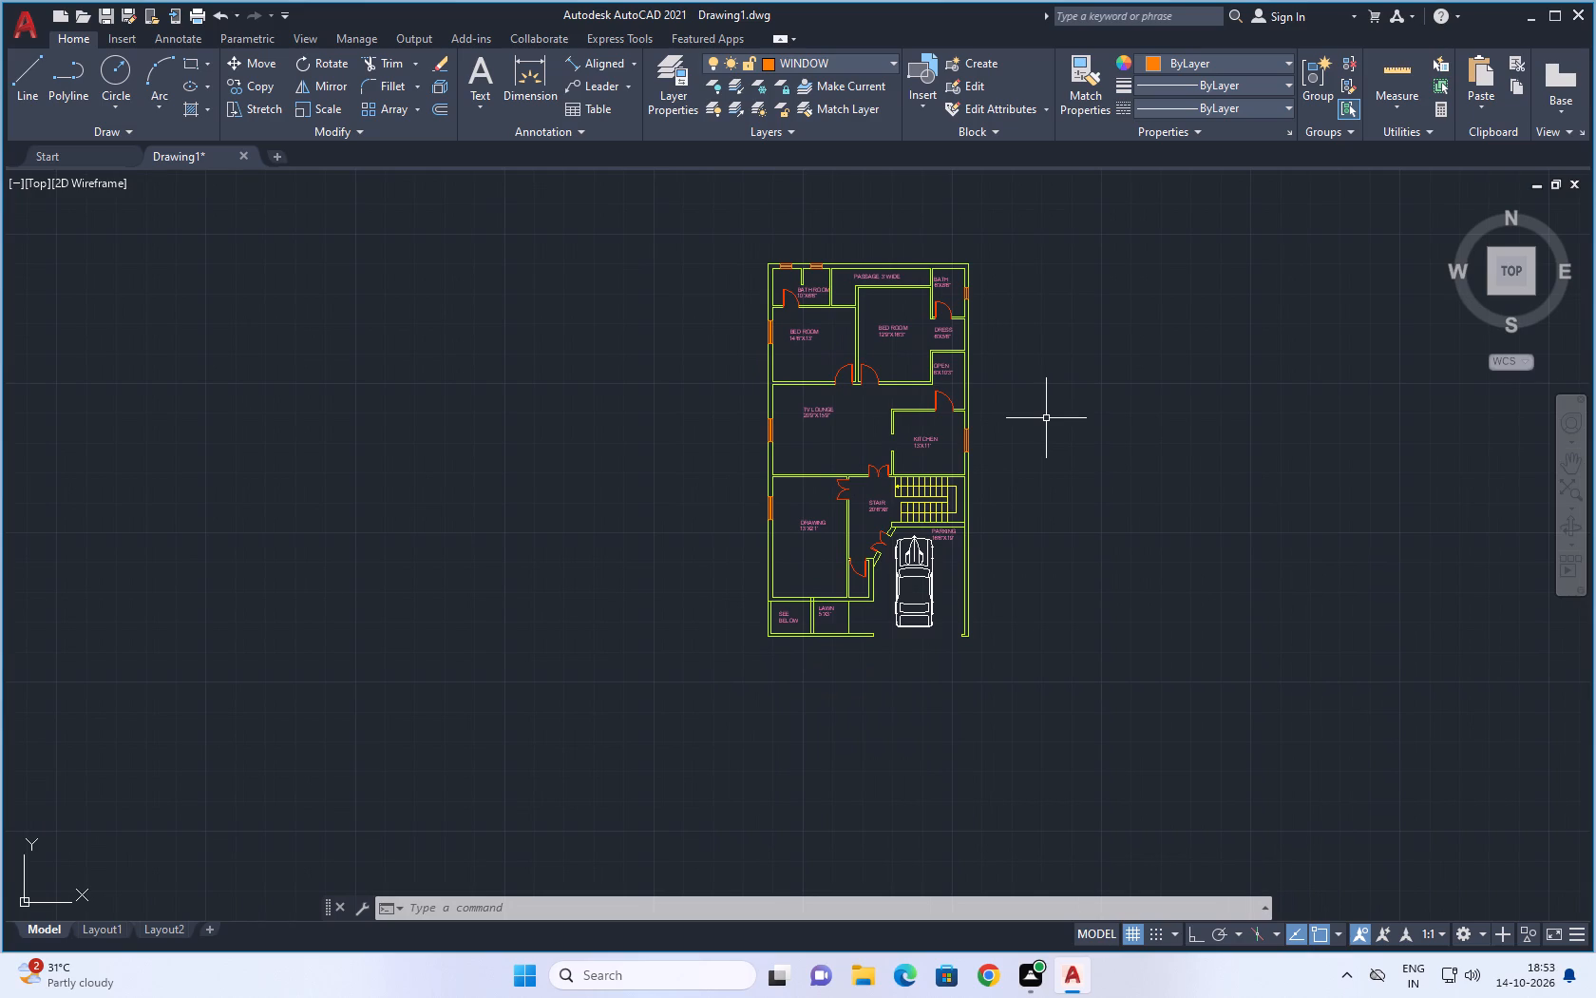
pyautogui.scroll(1, 1052, 407)
pyautogui.moveTo(1062, 383); pyautogui.dragTo(1062, 525, button='middle')
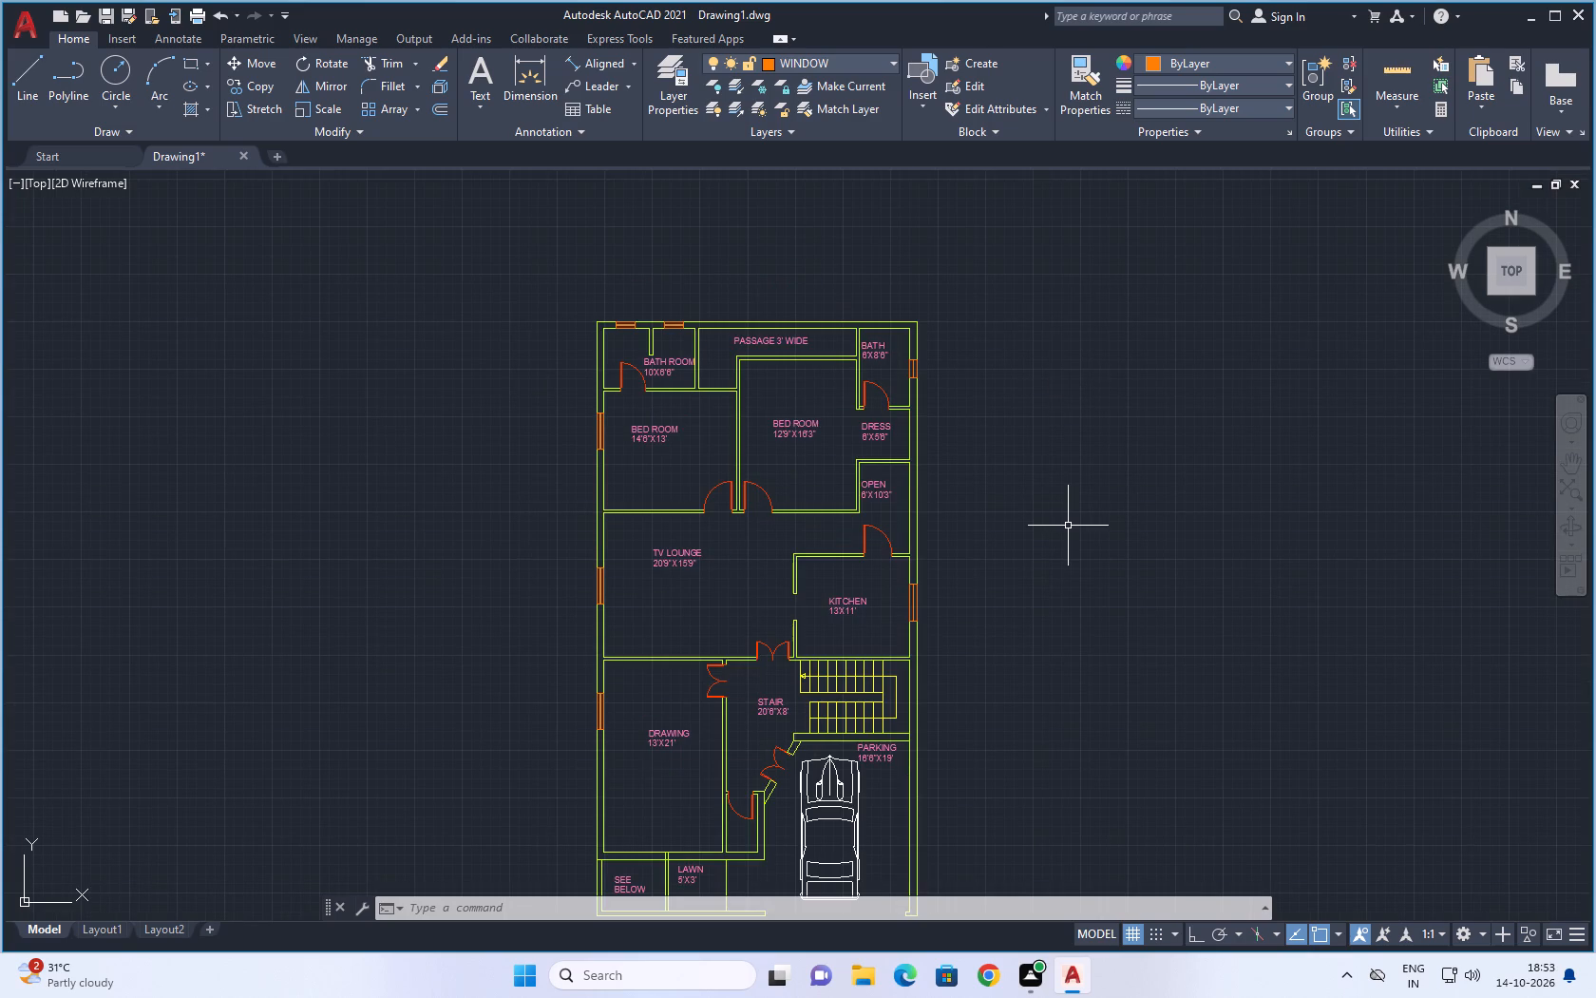
pyautogui.scroll(-1, 1067, 526)
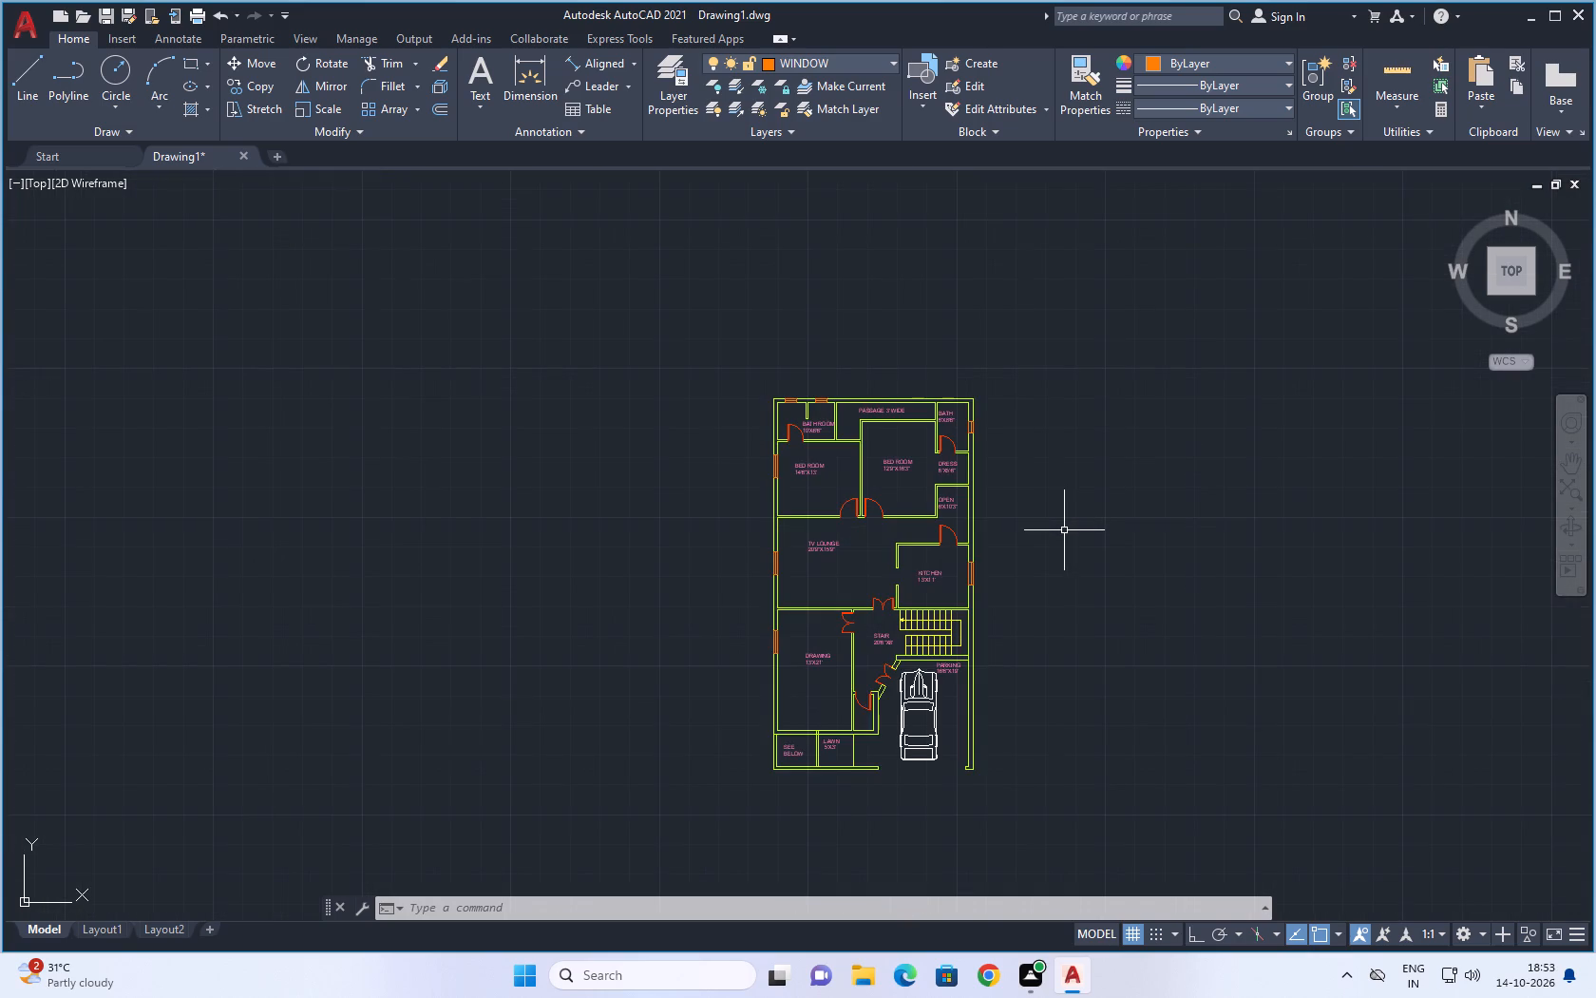
pyautogui.moveTo(1063, 525); pyautogui.dragTo(1056, 462, button='middle')
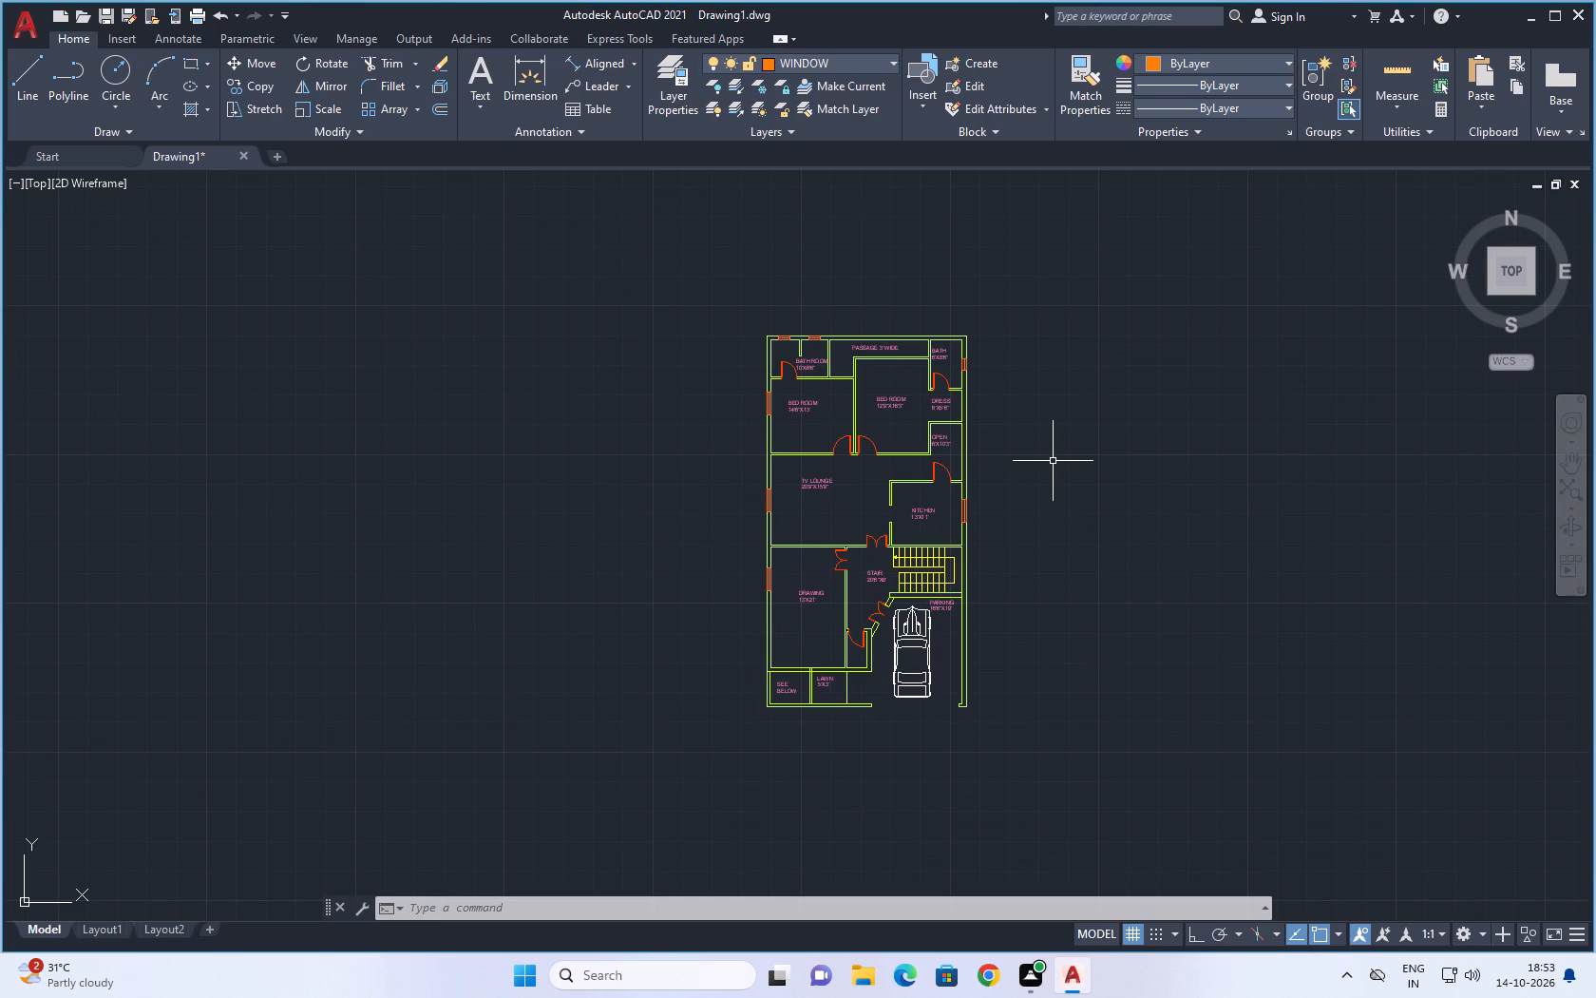
pyautogui.scroll(1, 1051, 464)
pyautogui.scroll(-1, 1055, 466)
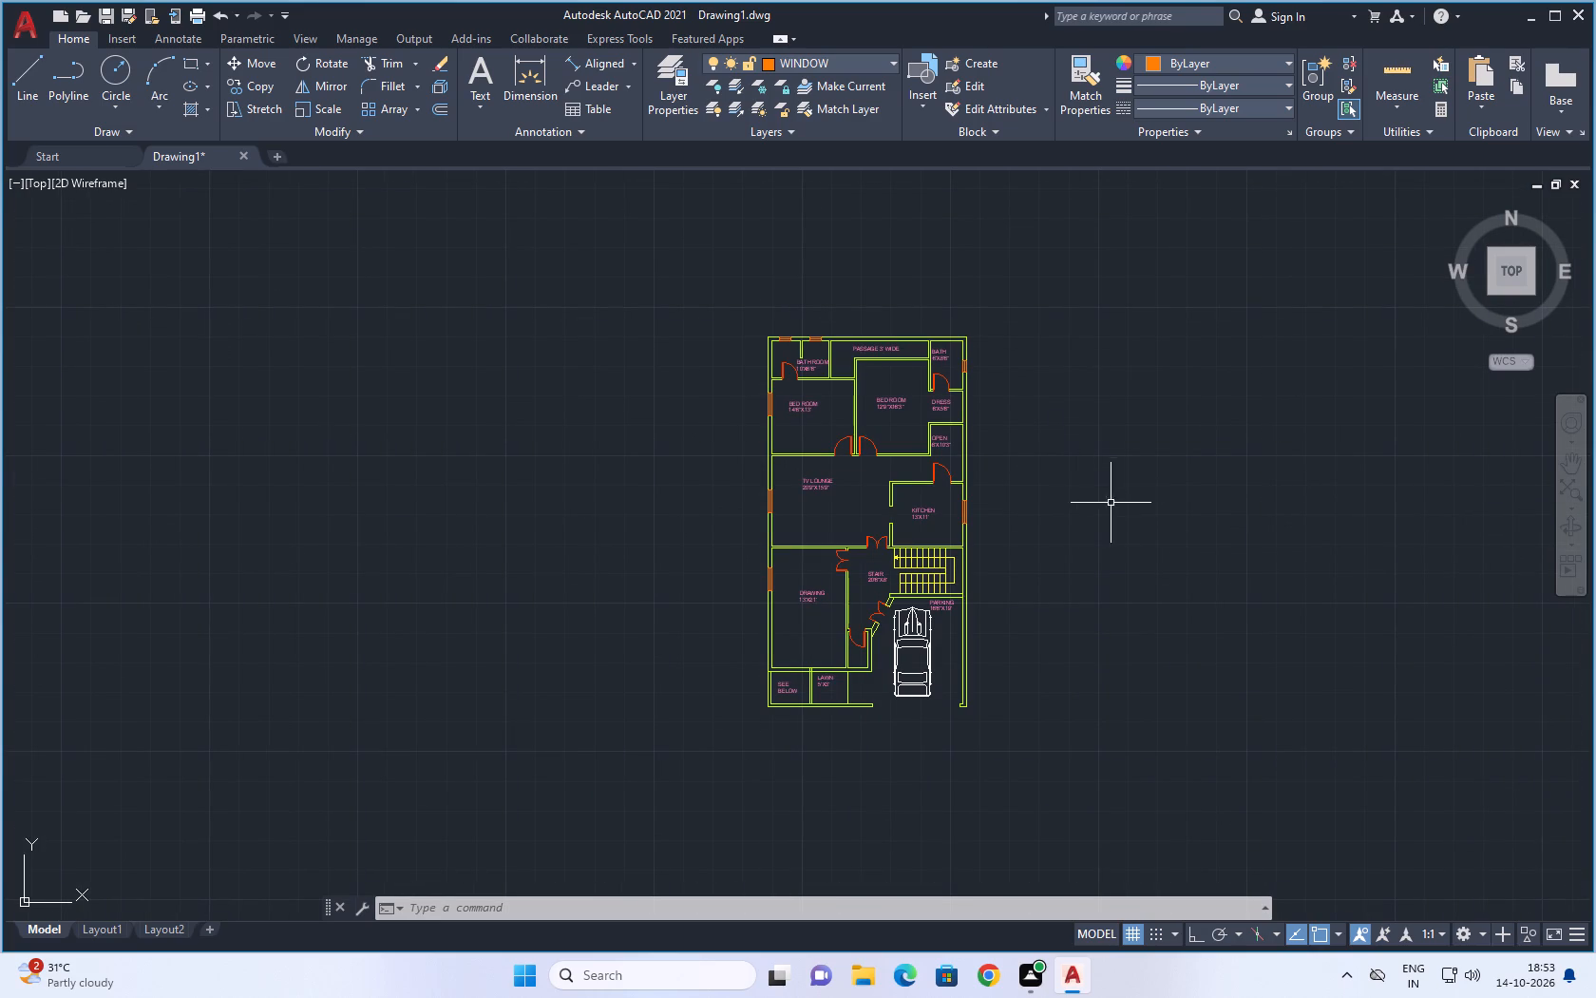
pyautogui.moveTo(1128, 494); pyautogui.dragTo(1095, 473, button='middle')
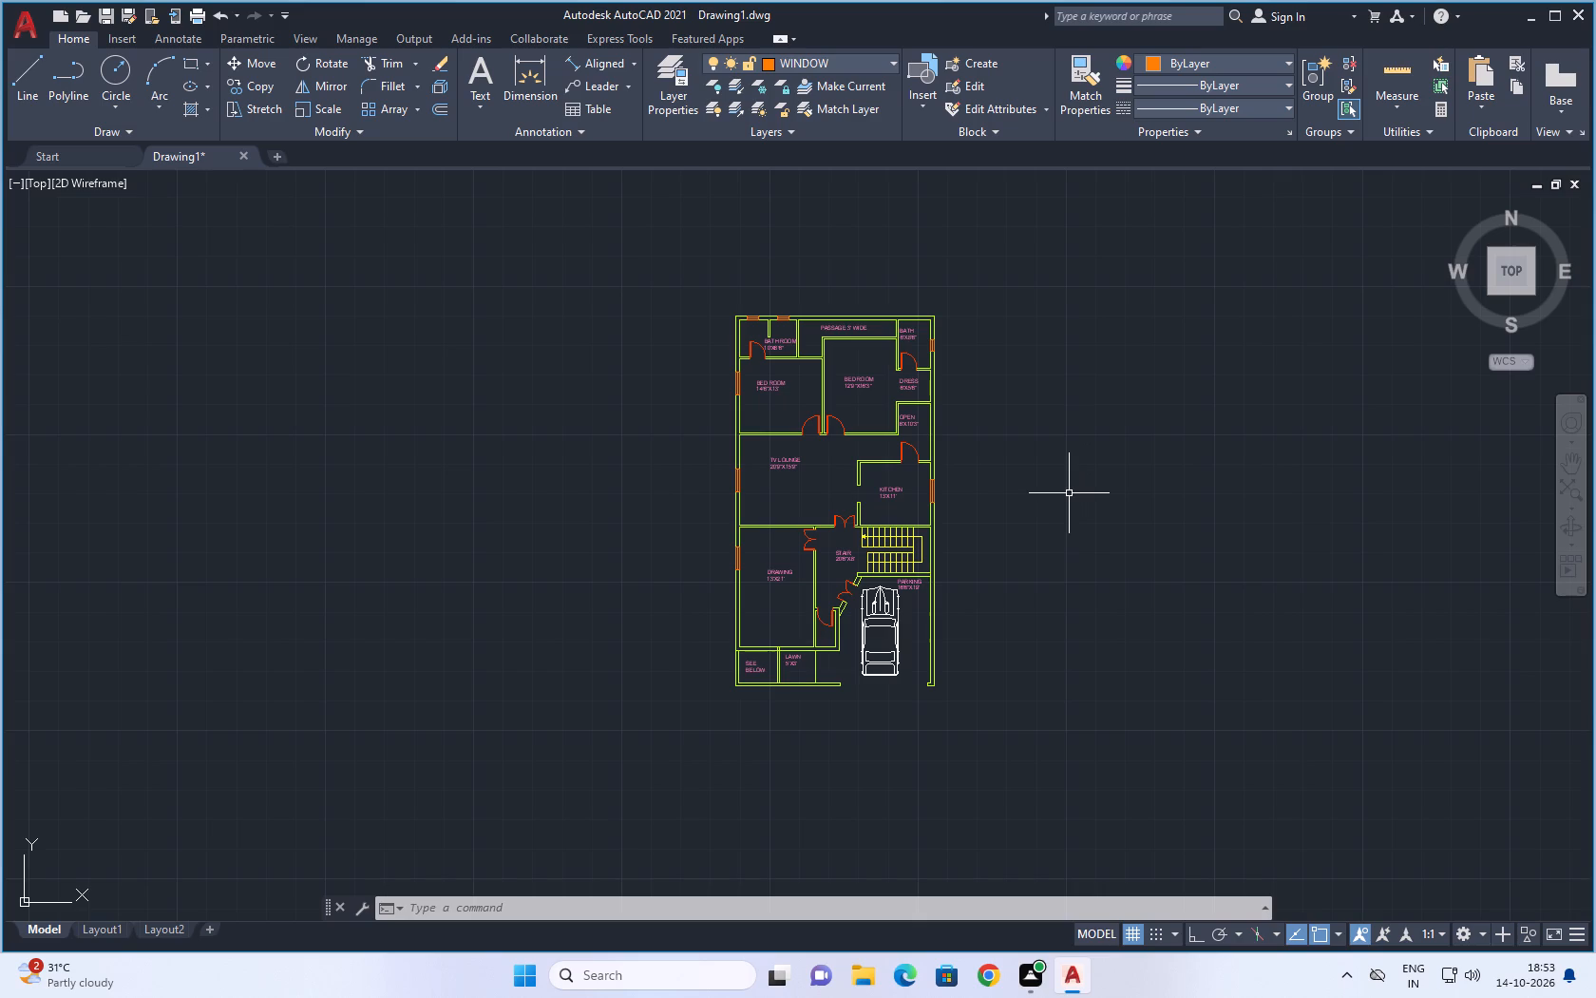
pyautogui.scroll(1, 1028, 480)
pyautogui.moveTo(1043, 450); pyautogui.dragTo(1041, 539, button='middle')
pyautogui.scroll(-1, 1041, 539)
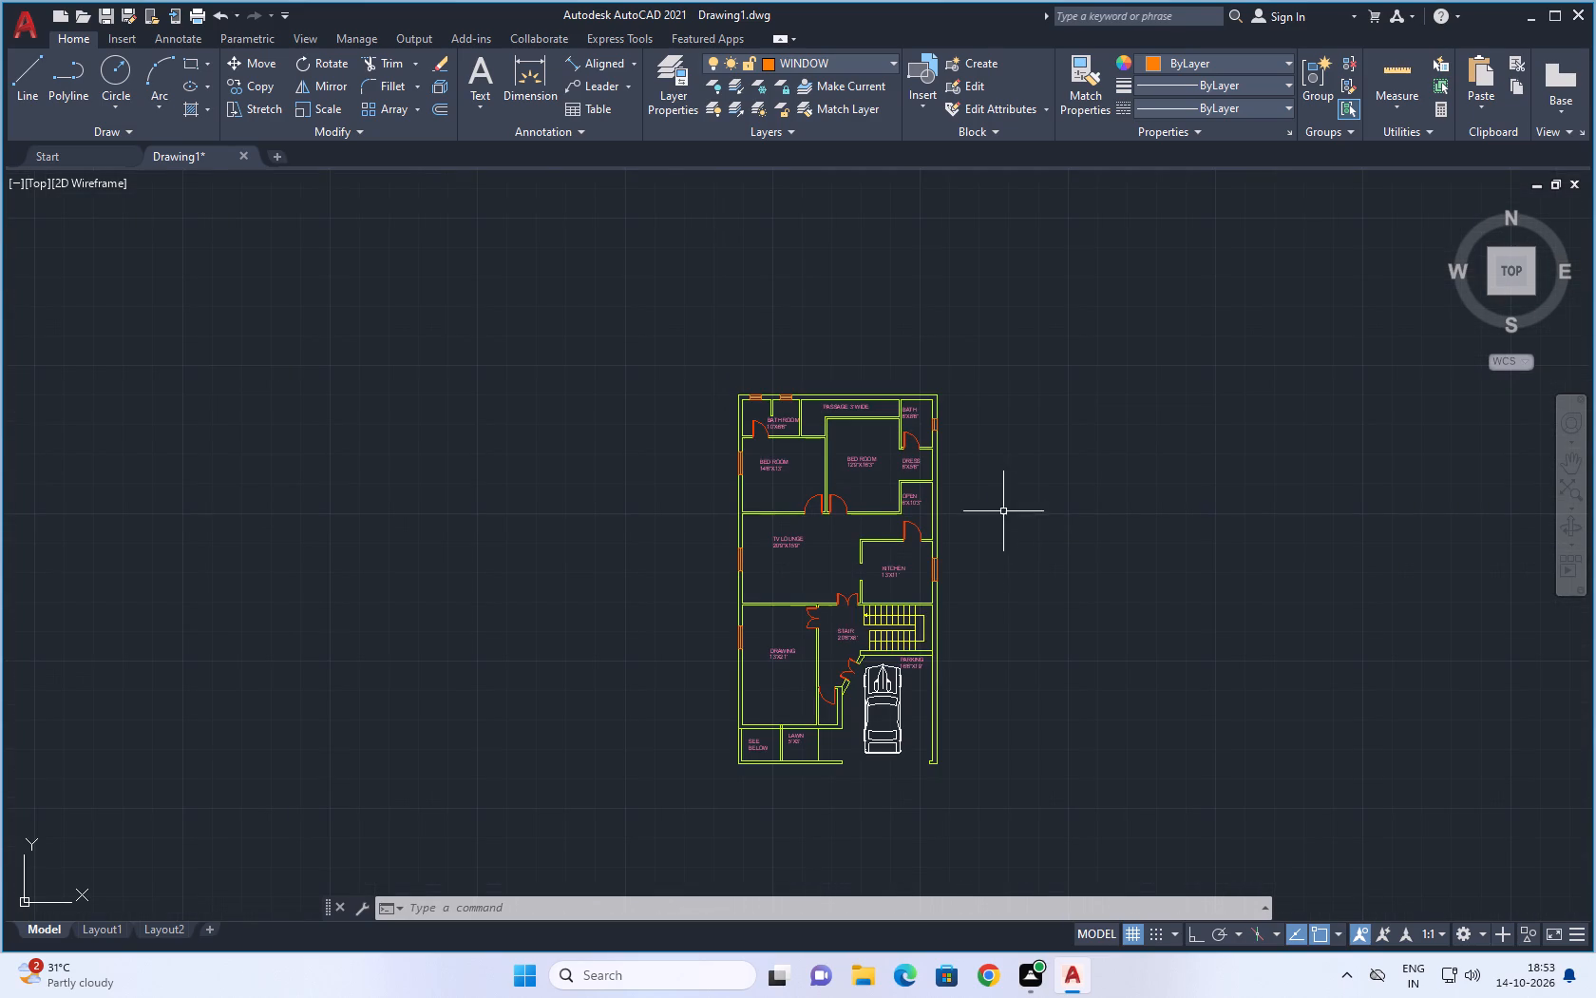
pyautogui.scroll(1, 999, 556)
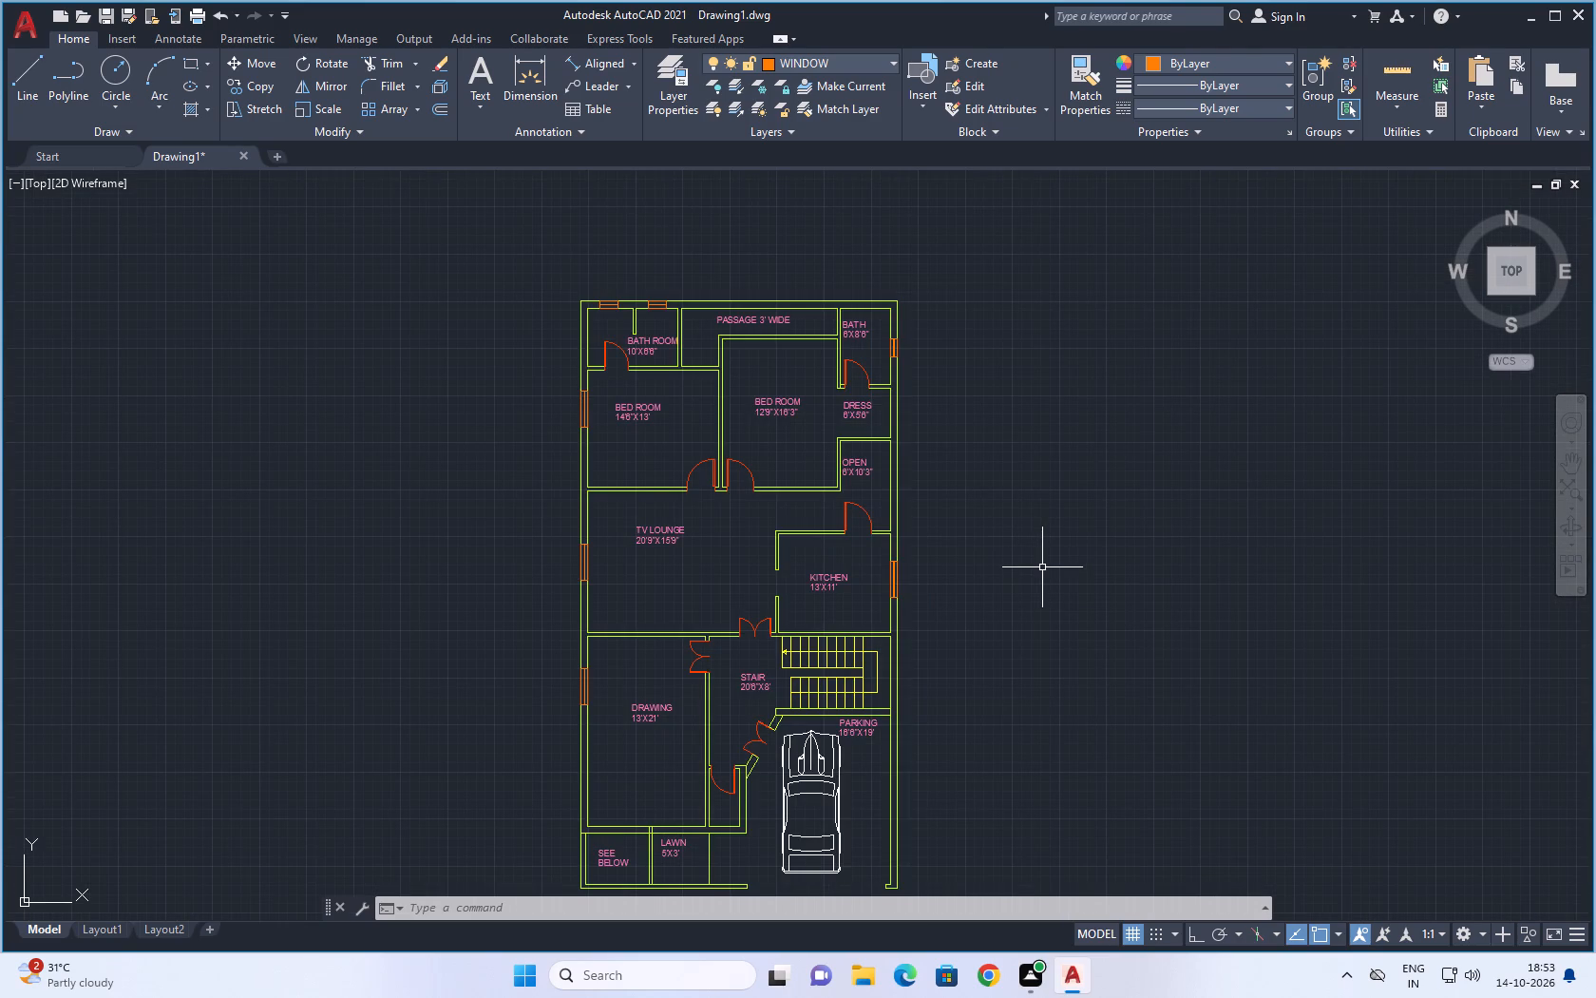
pyautogui.scroll(1, 1058, 577)
pyautogui.scroll(-1, 1085, 563)
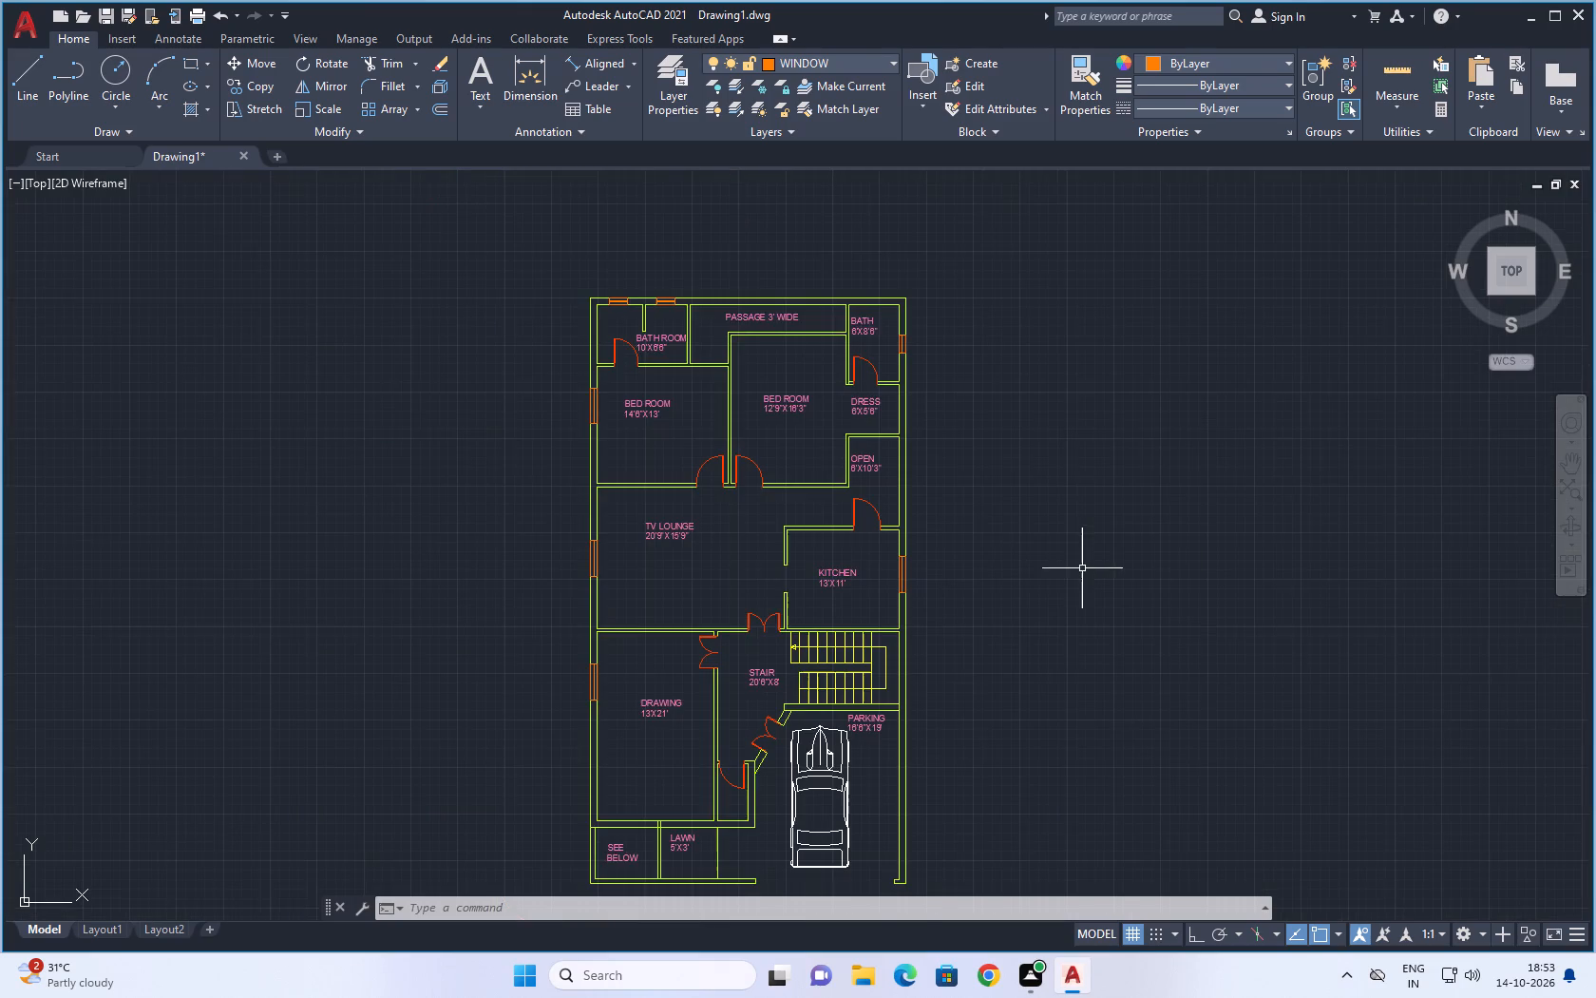
pyautogui.moveTo(1063, 560); pyautogui.dragTo(1054, 595, button='middle')
pyautogui.moveTo(718, 593); pyautogui.dragTo(776, 382, button='middle')
pyautogui.scroll(3, 725, 599)
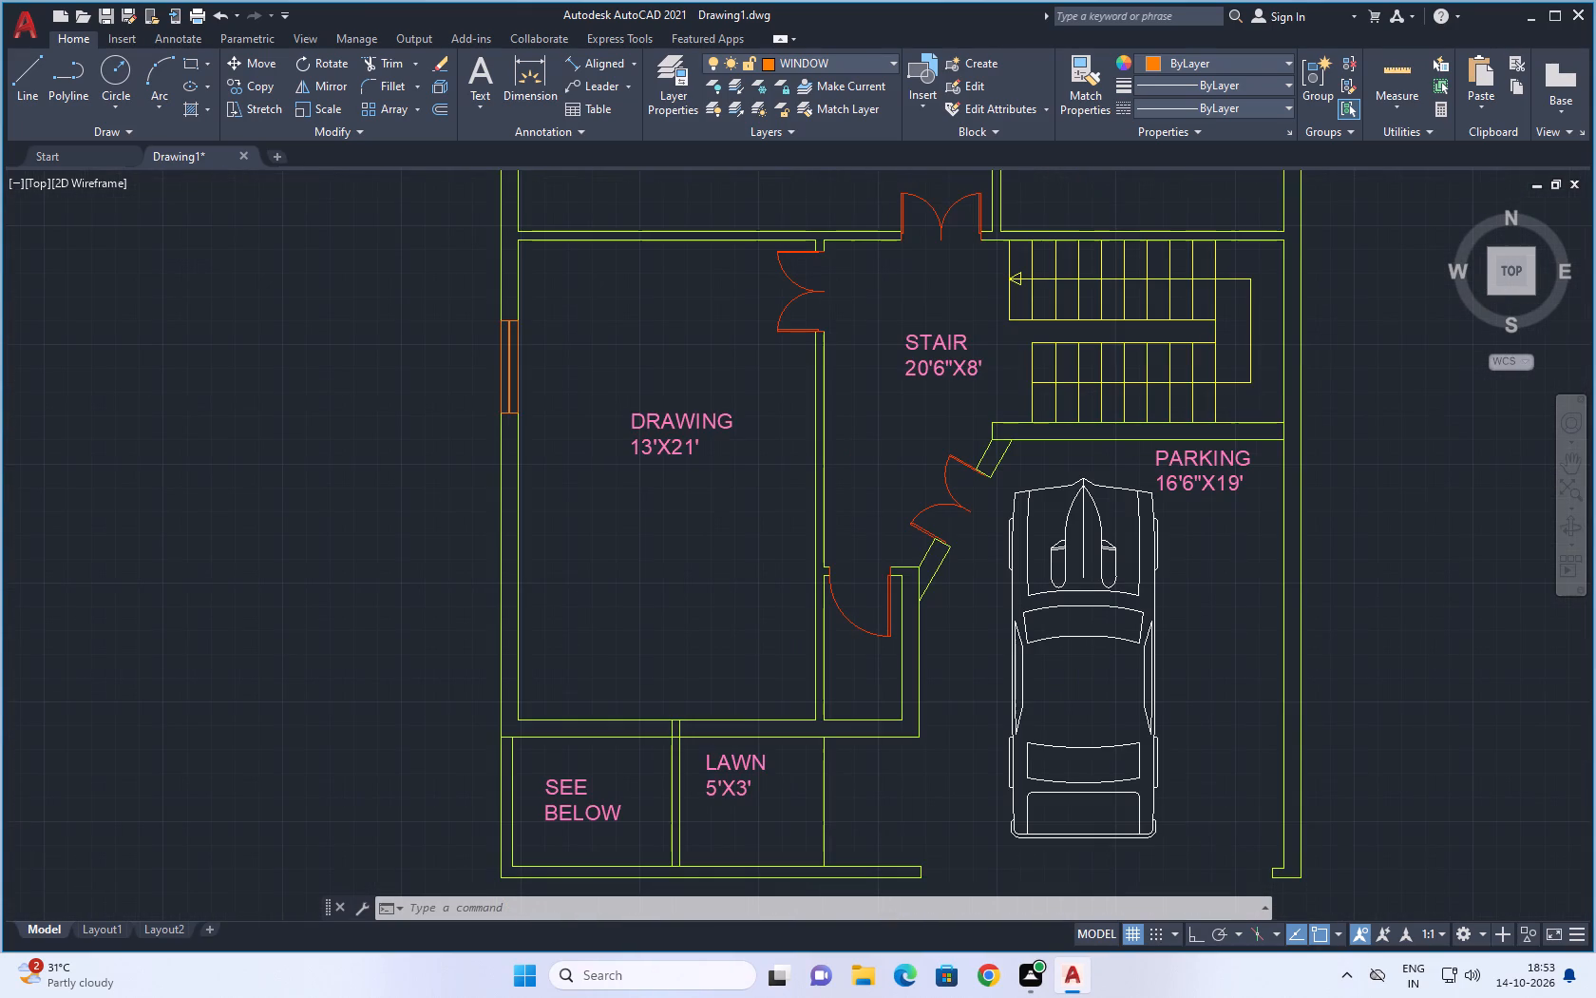
pyautogui.scroll(-1, 749, 585)
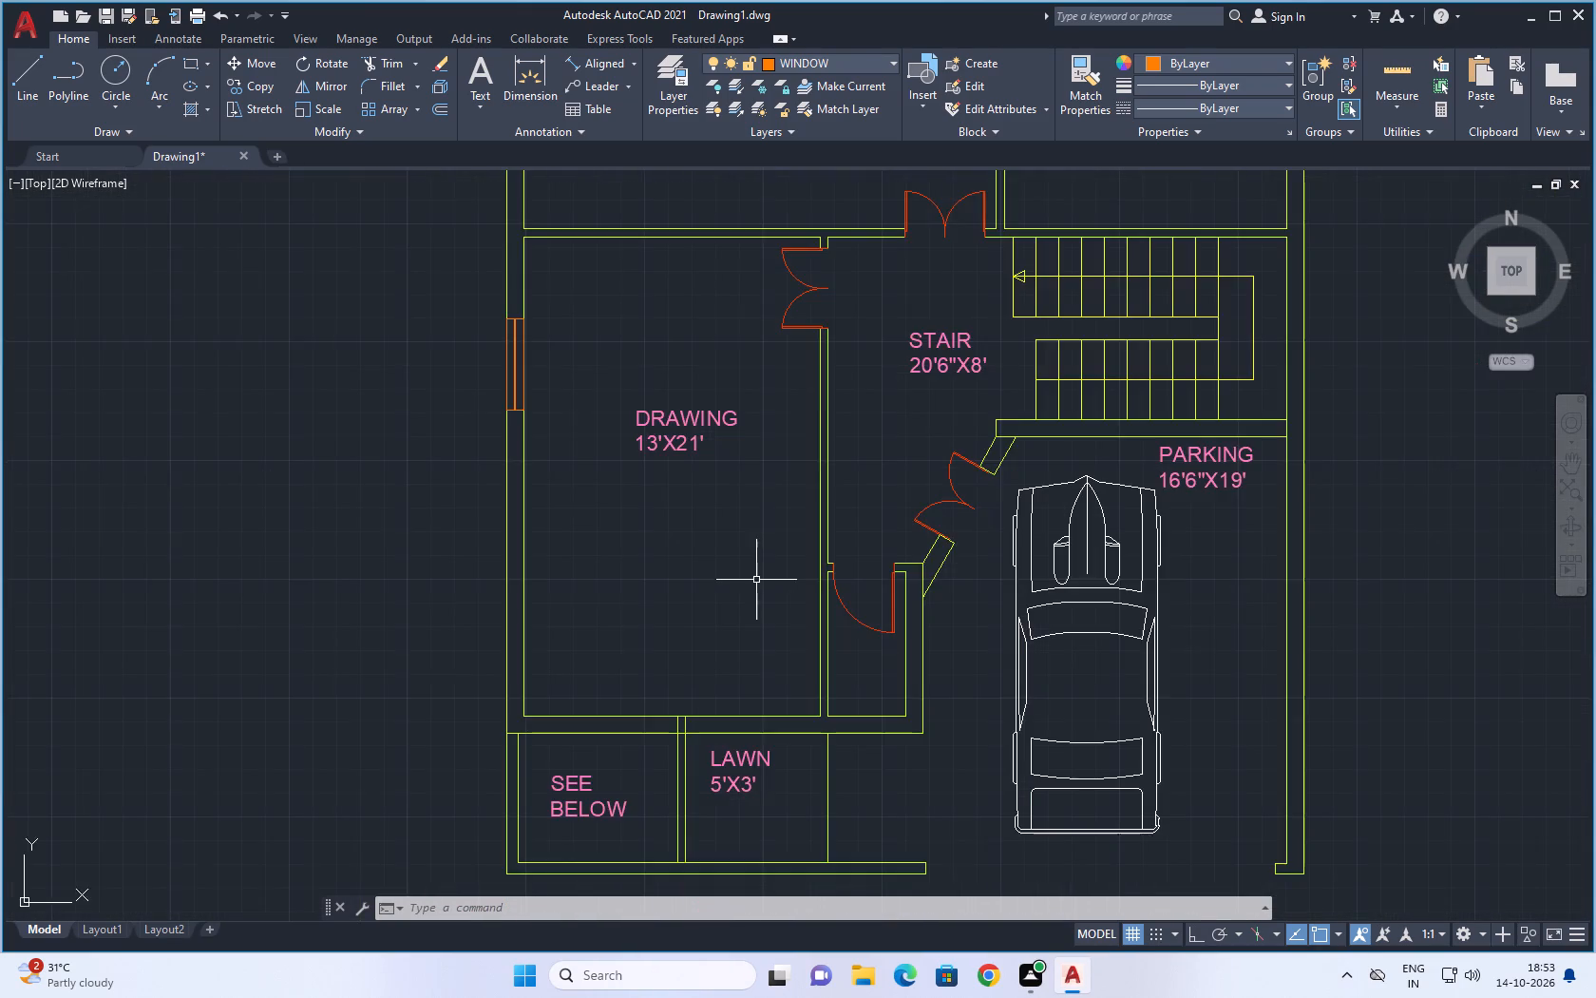
pyautogui.scroll(-2, 756, 580)
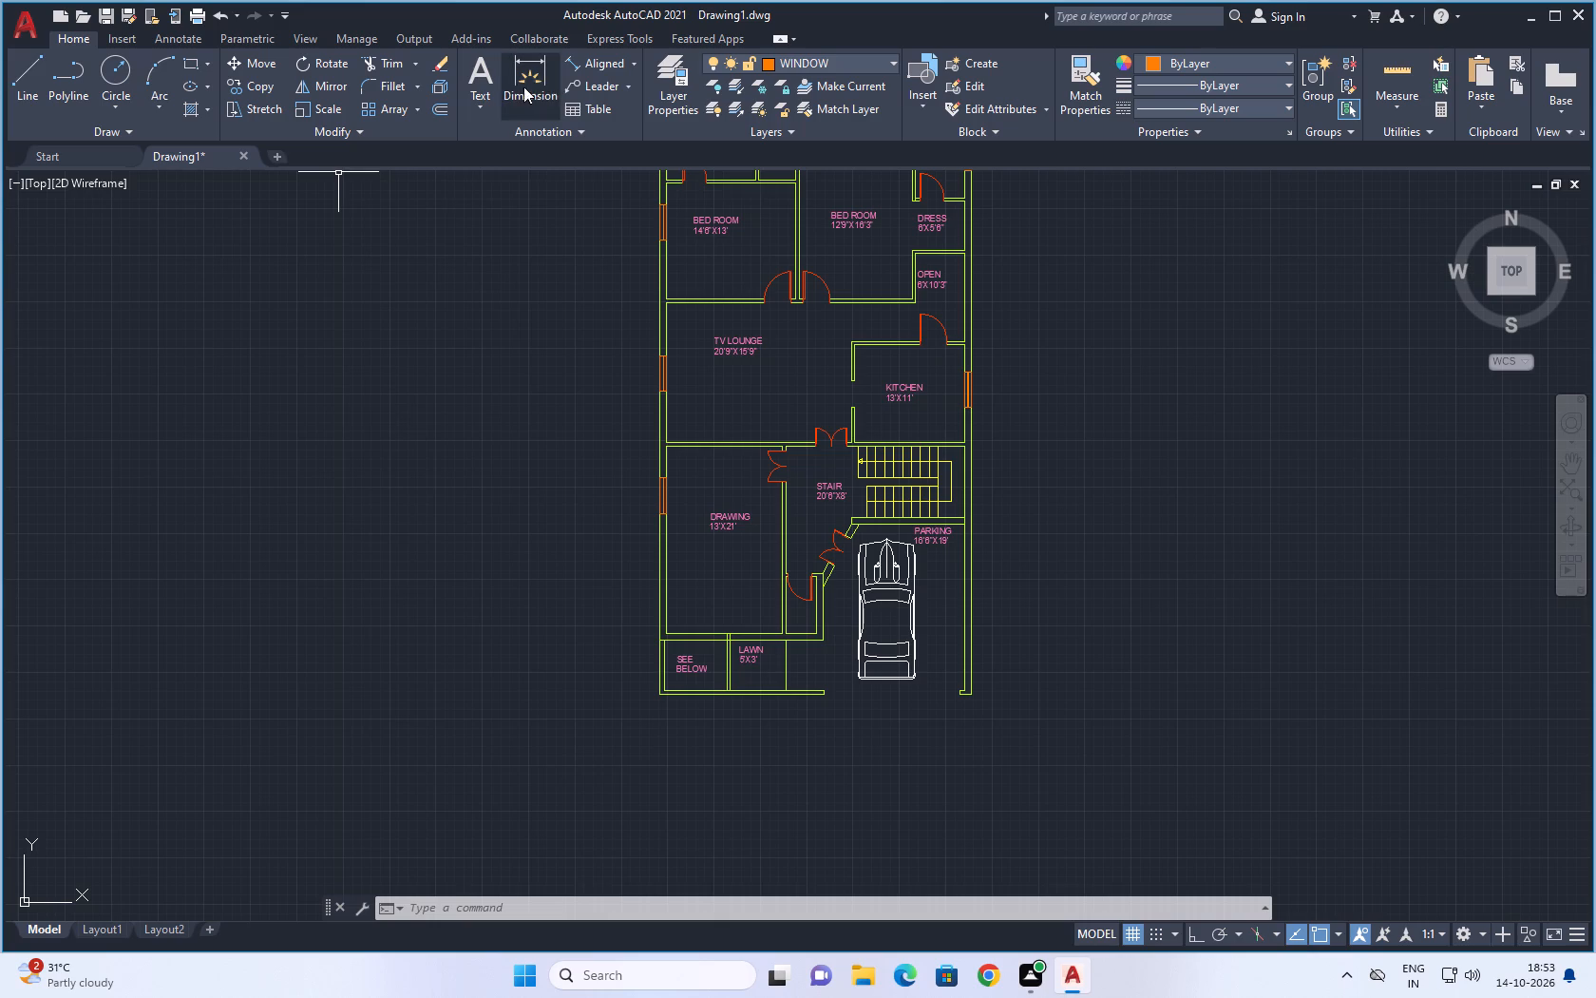
# Review the drawing's layers and check the colour assigned to the TEXT layer.
pyautogui.click(891, 58)
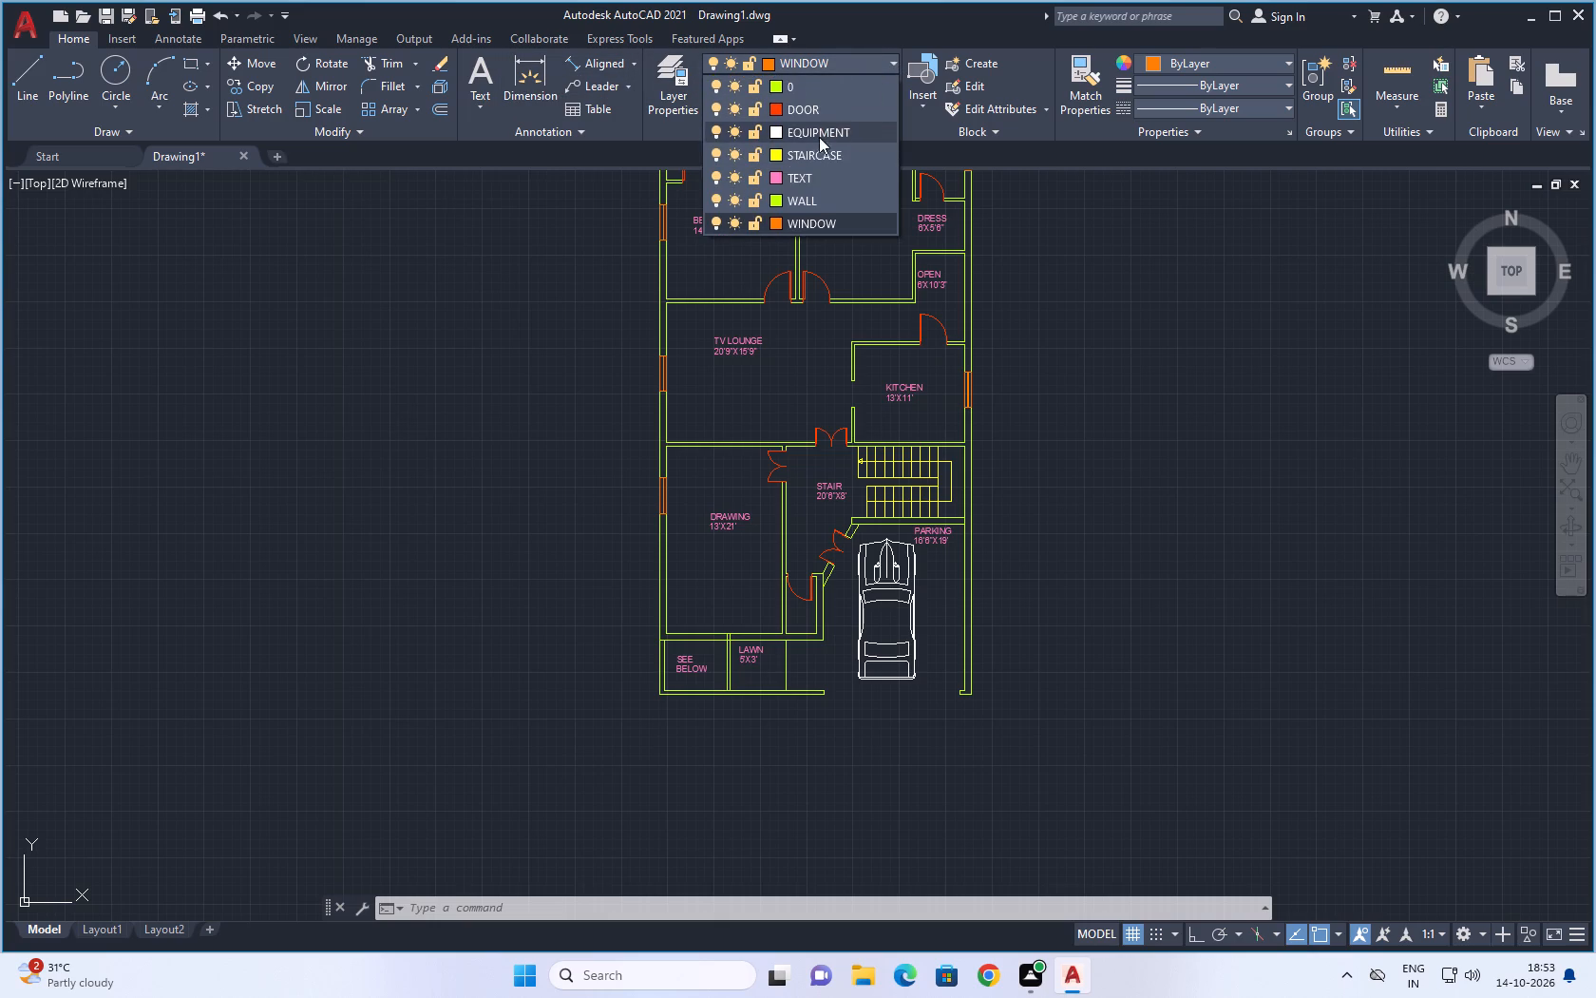
pyautogui.click(663, 74)
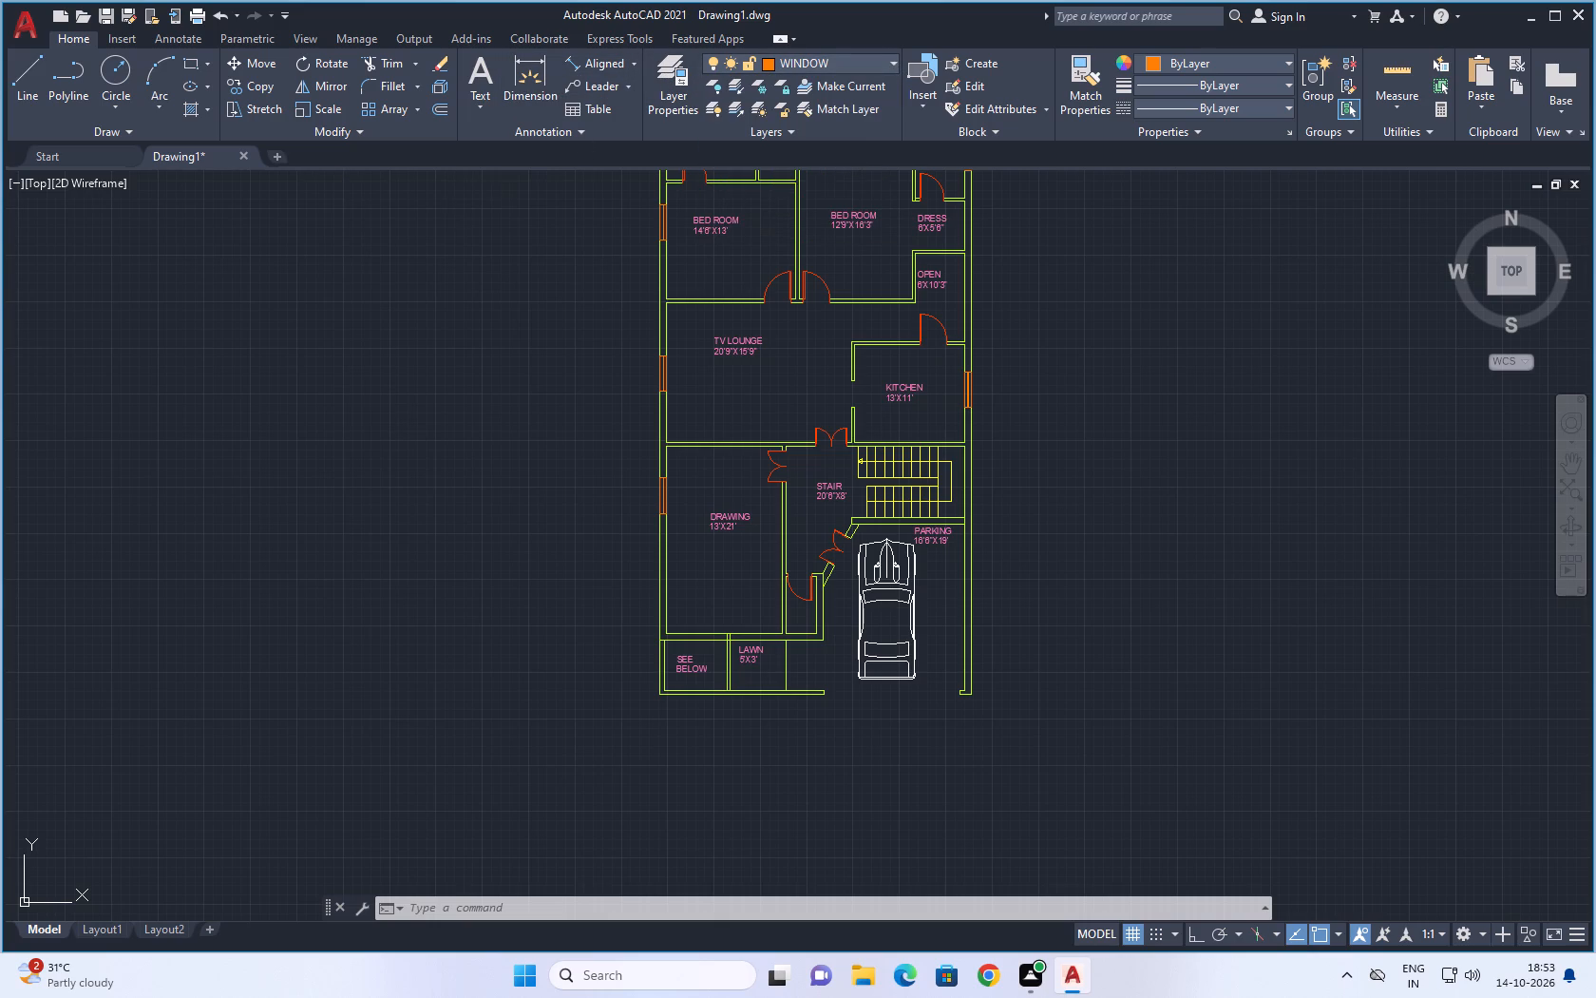
pyautogui.click(655, 75)
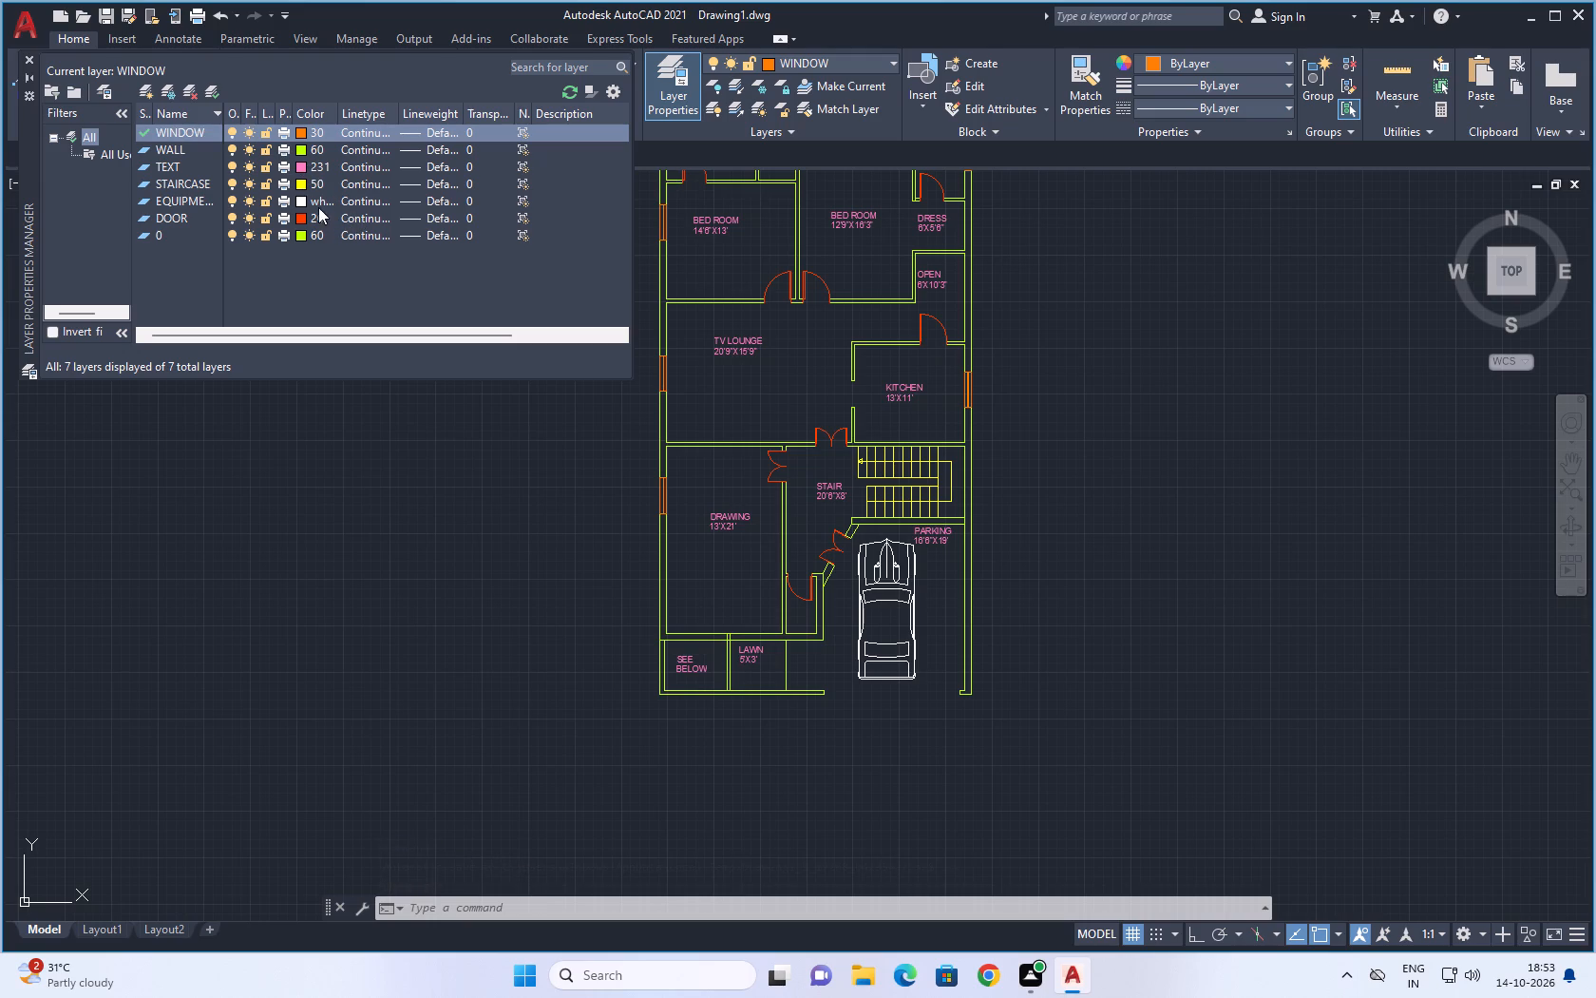
pyautogui.click(315, 166)
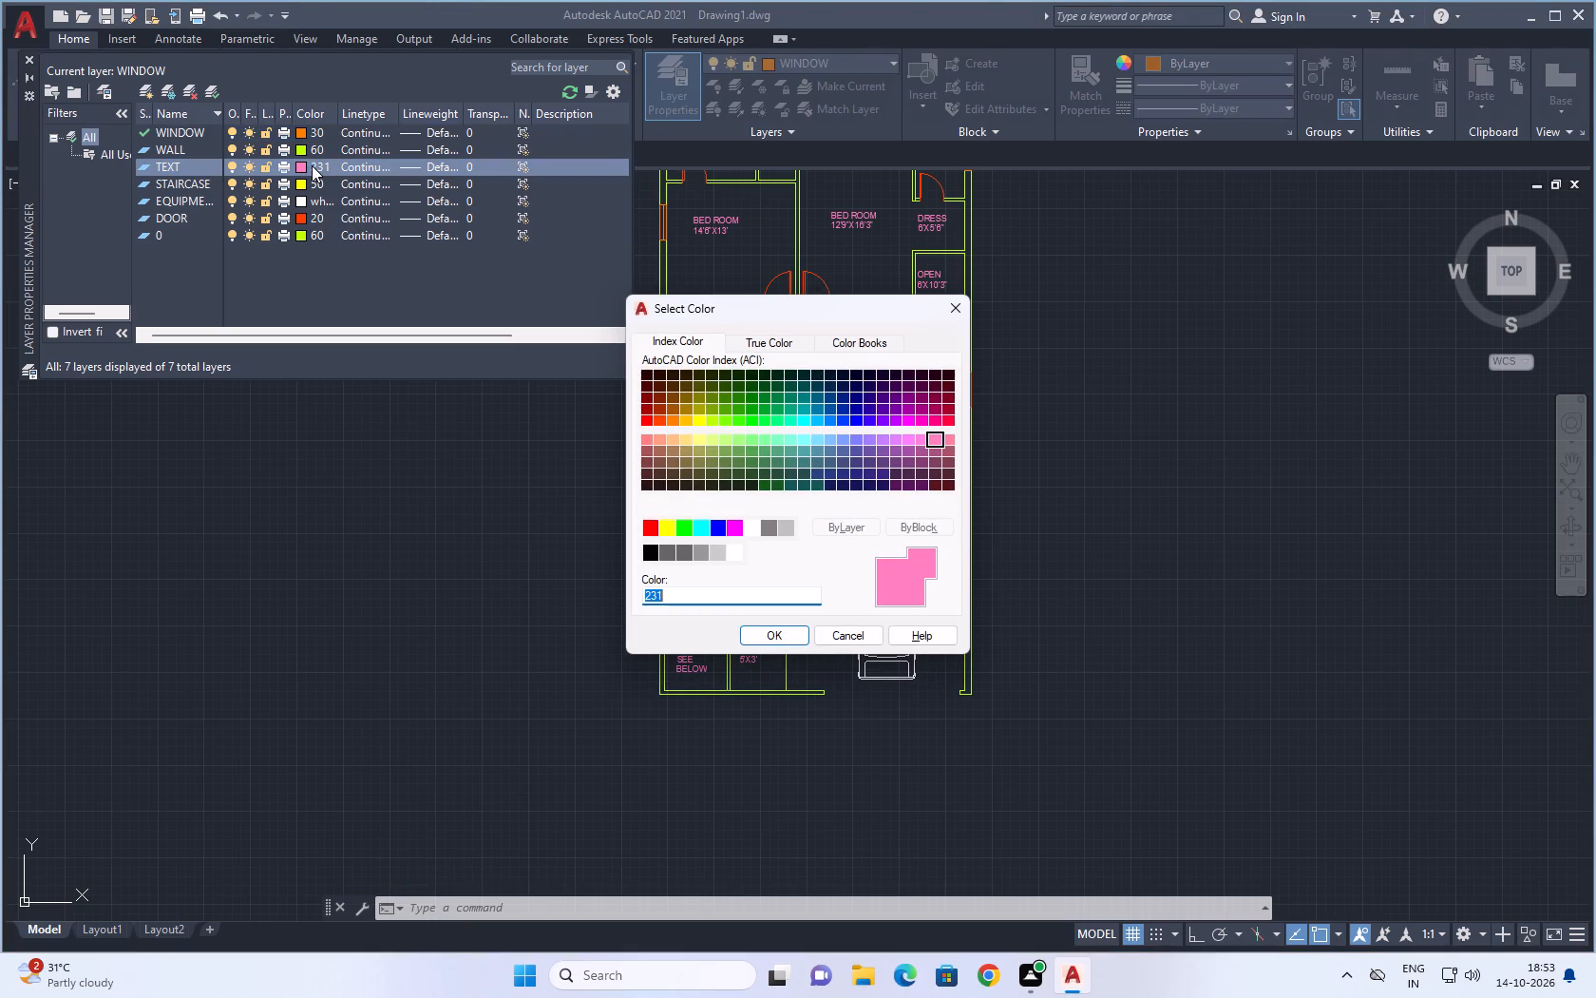
pyautogui.click(770, 635)
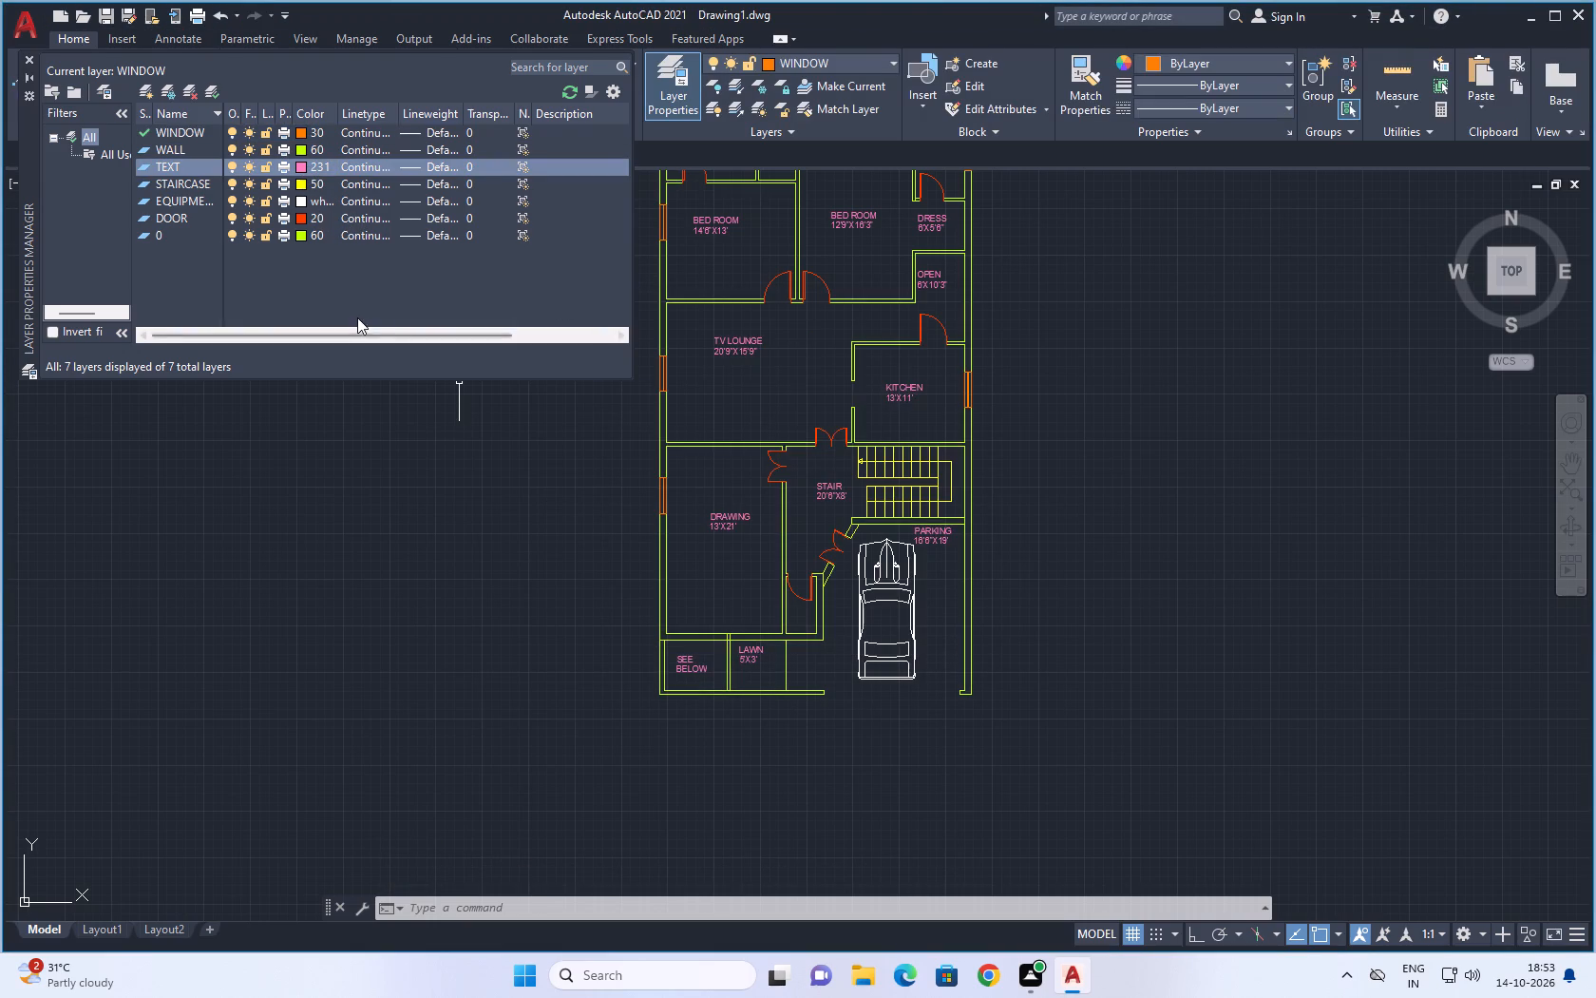
pyautogui.click(1149, 239)
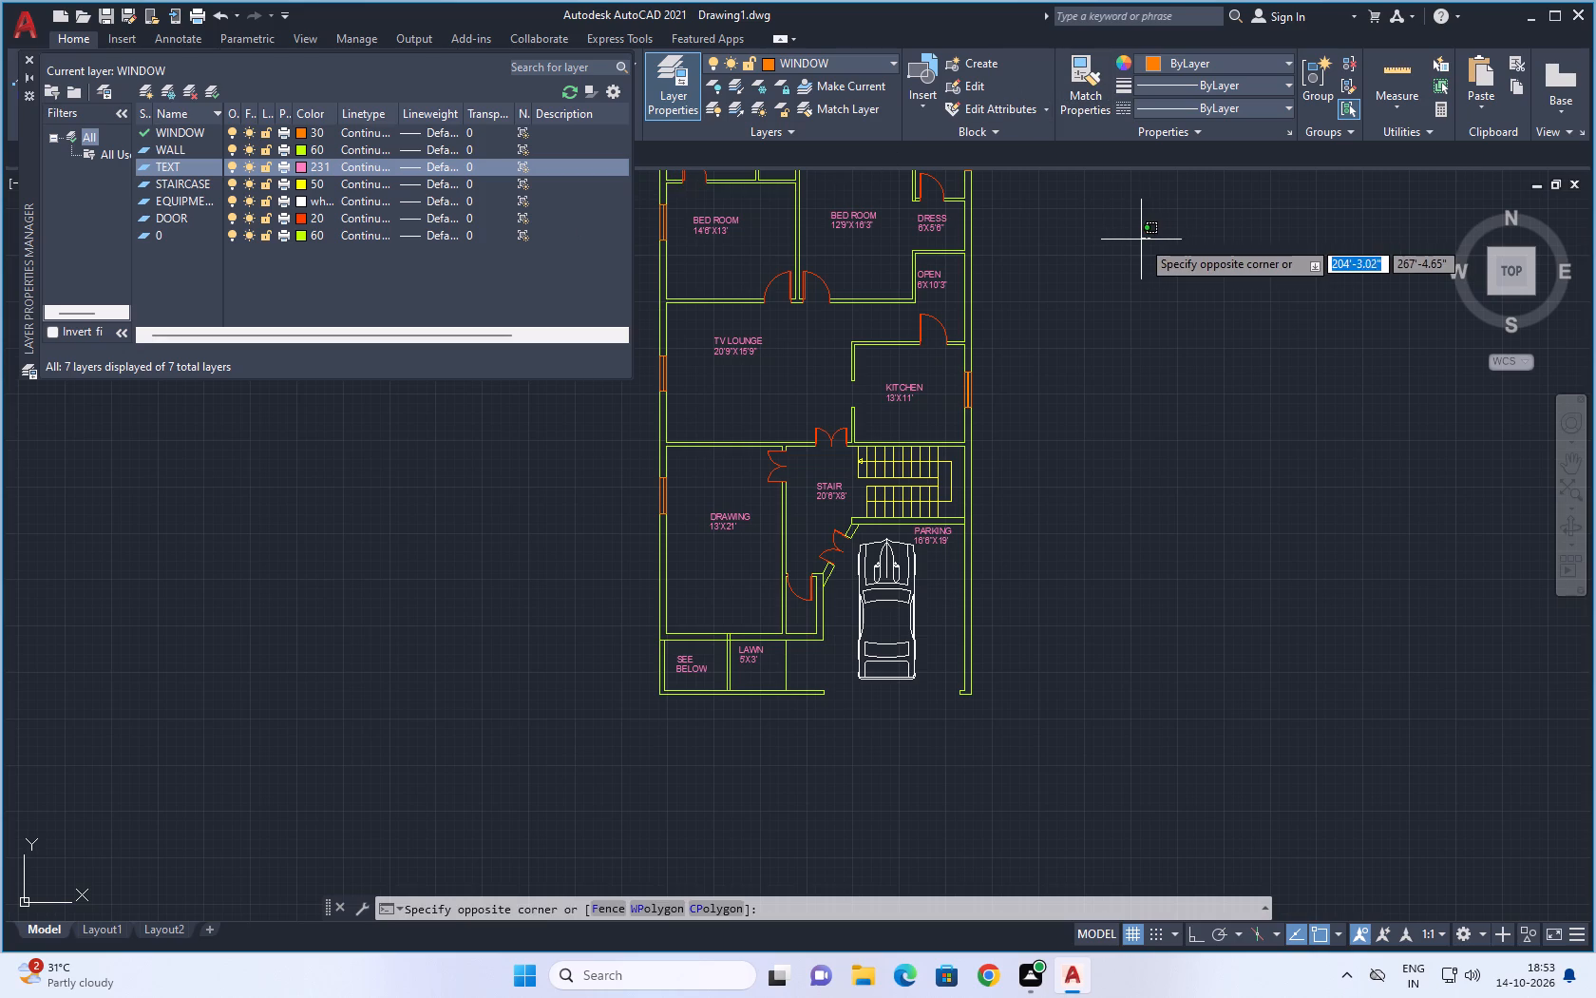
pyautogui.click(1142, 238)
pyautogui.press('Escape')
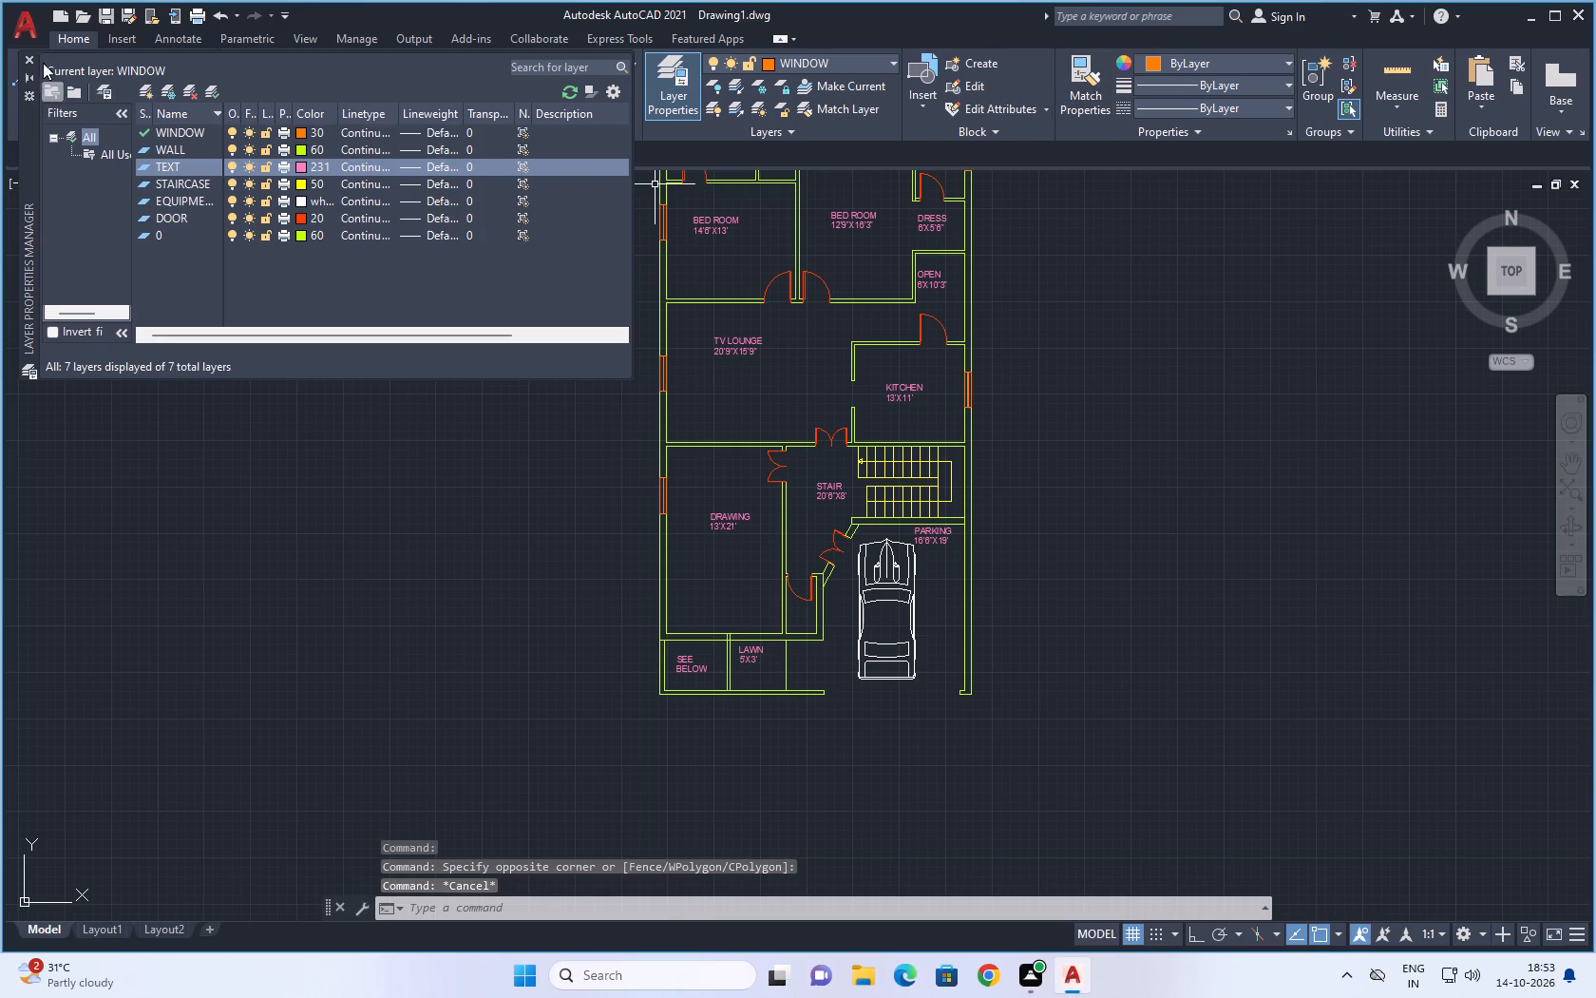
pyautogui.click(31, 53)
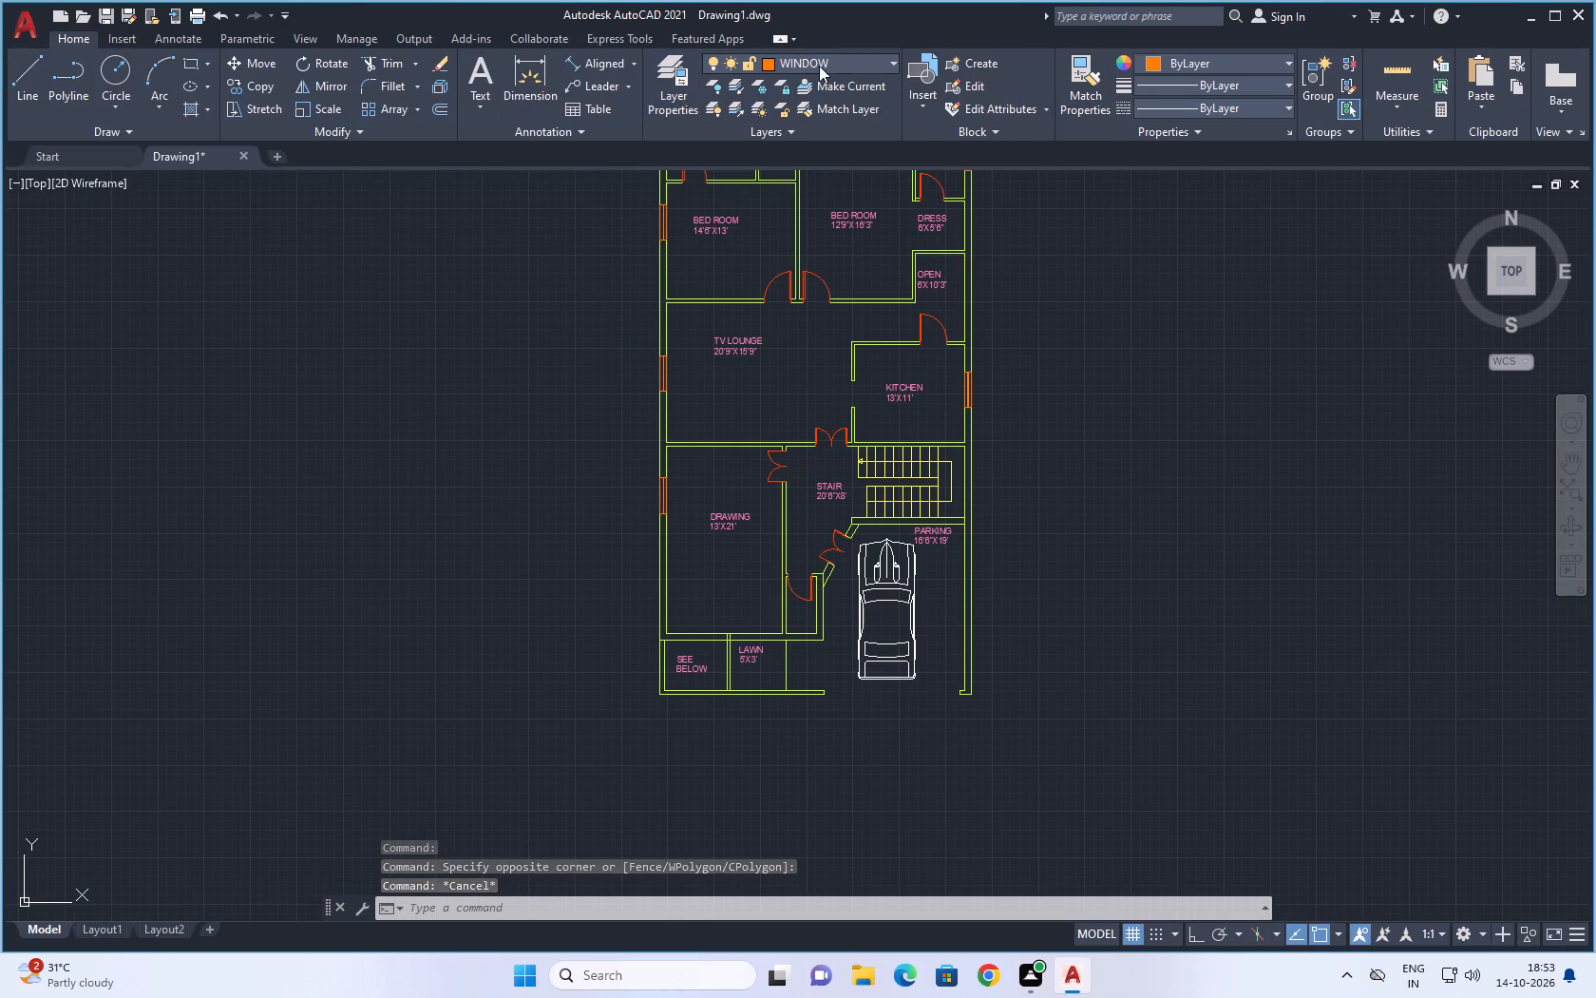
# Make TEXT the current layer.
pyautogui.click(819, 58)
pyautogui.click(842, 182)
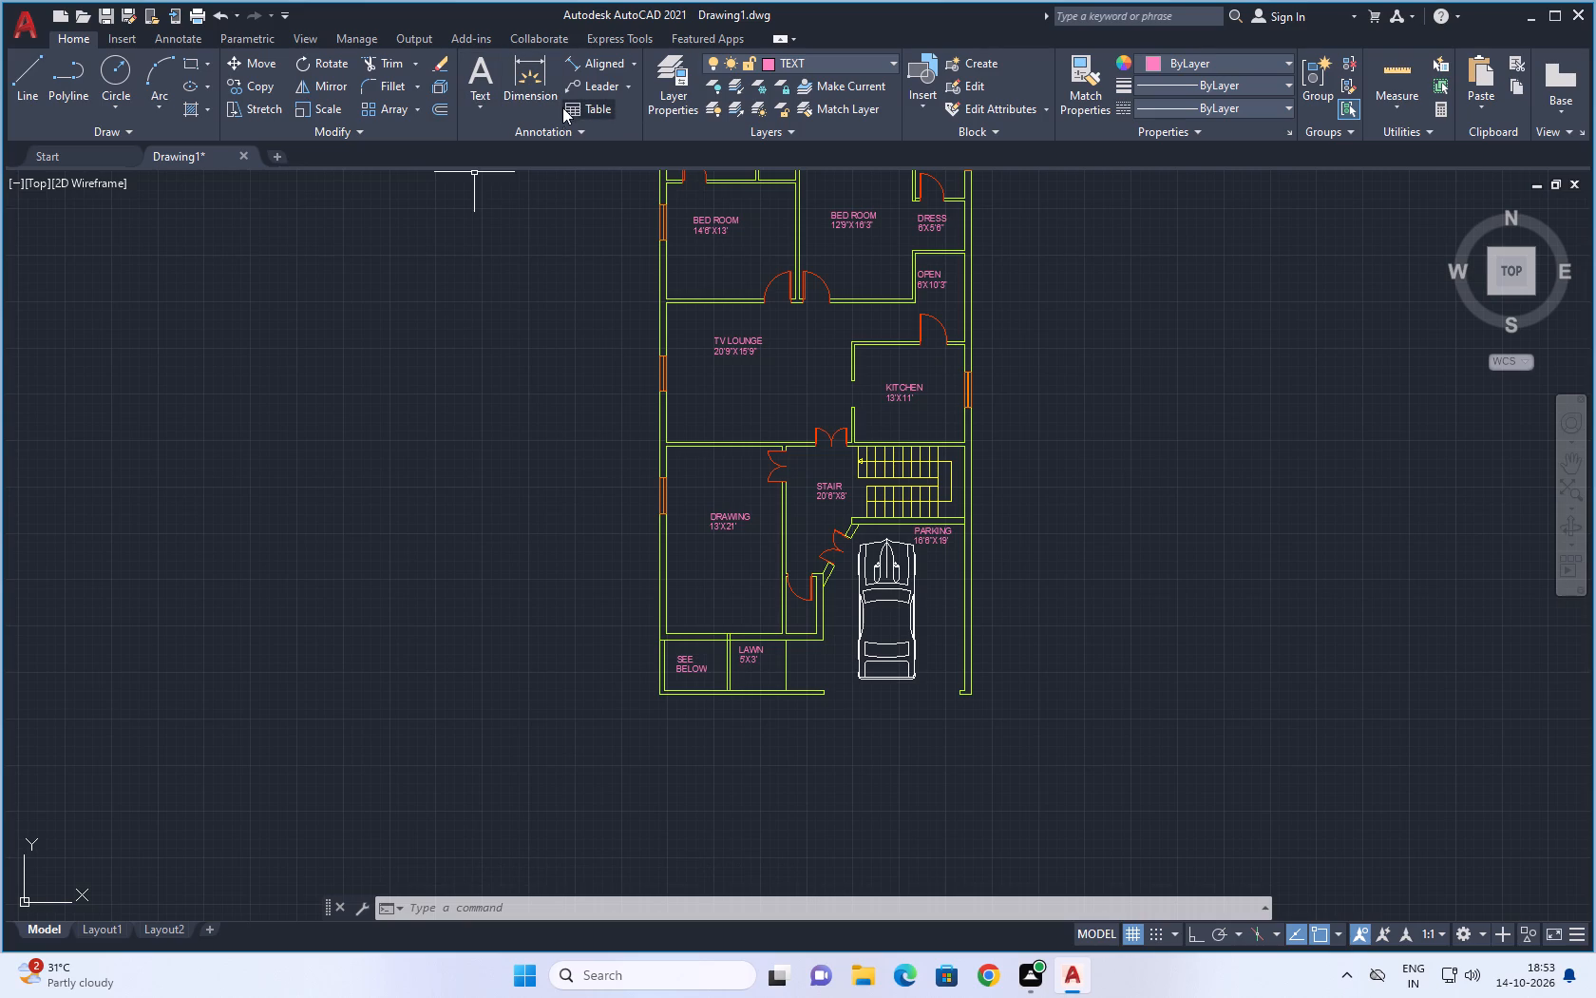
# Add an aligned dimension outside the long exterior wall, from the outer corner by the bath room to the outer corner by SEE BELOW.
pyautogui.click(592, 60)
pyautogui.scroll(-3, 600, 259)
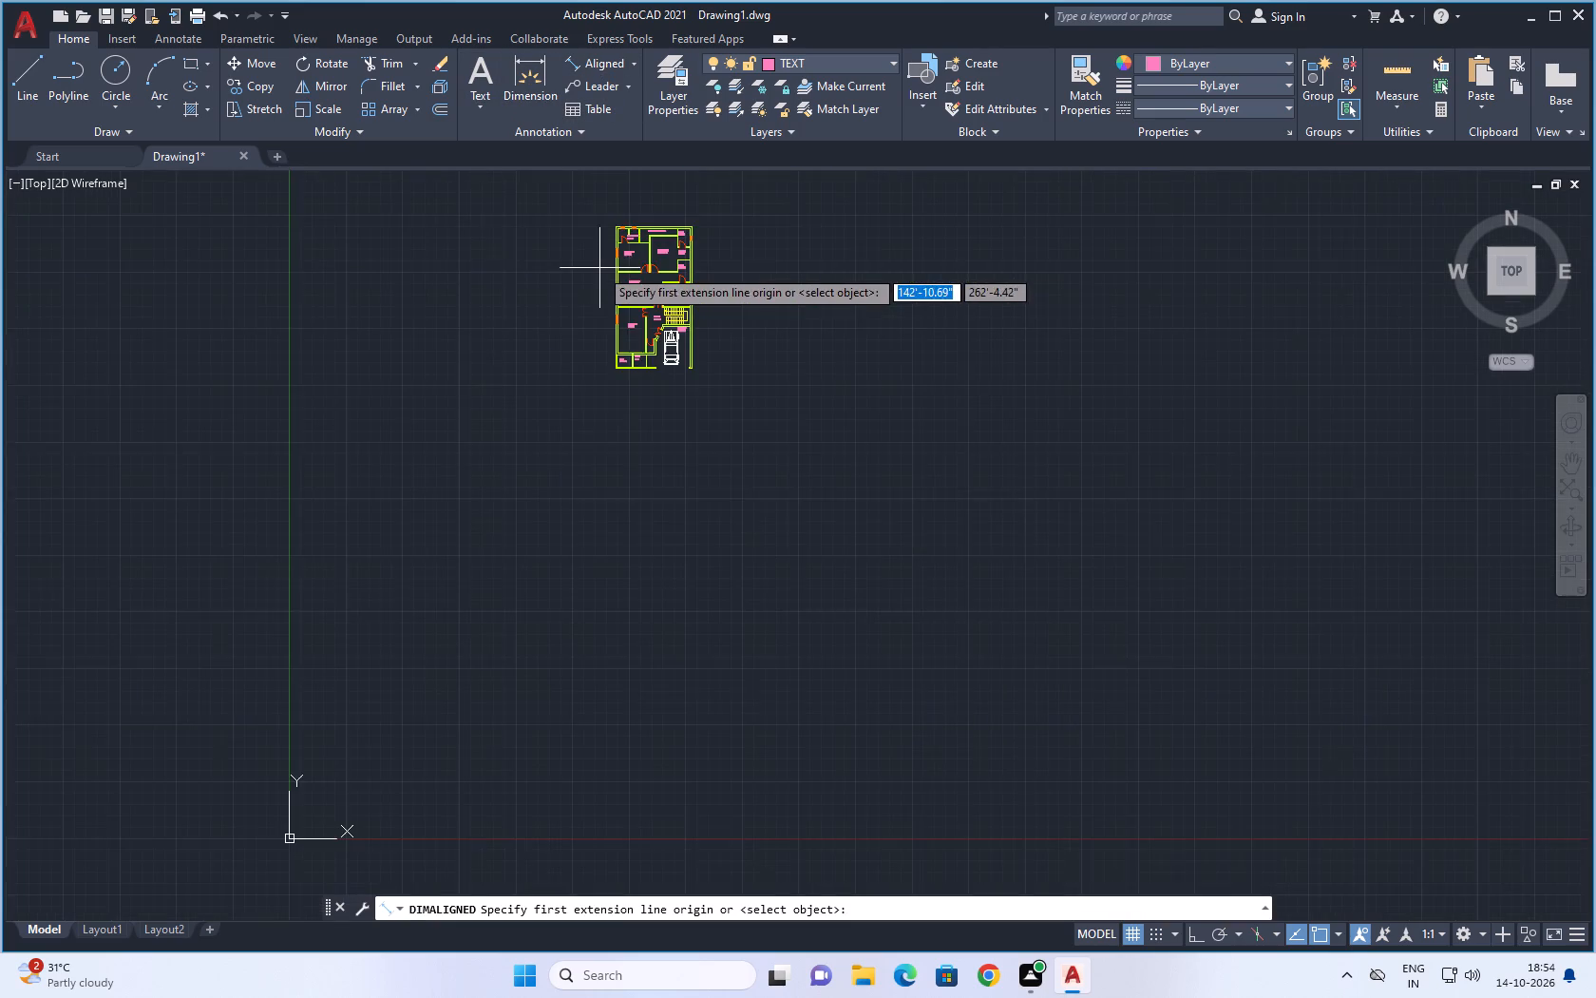
pyautogui.moveTo(593, 284); pyautogui.dragTo(585, 406, button='middle')
pyautogui.scroll(3, 600, 390)
pyautogui.moveTo(591, 351); pyautogui.dragTo(590, 437, button='middle')
pyautogui.scroll(2, 590, 437)
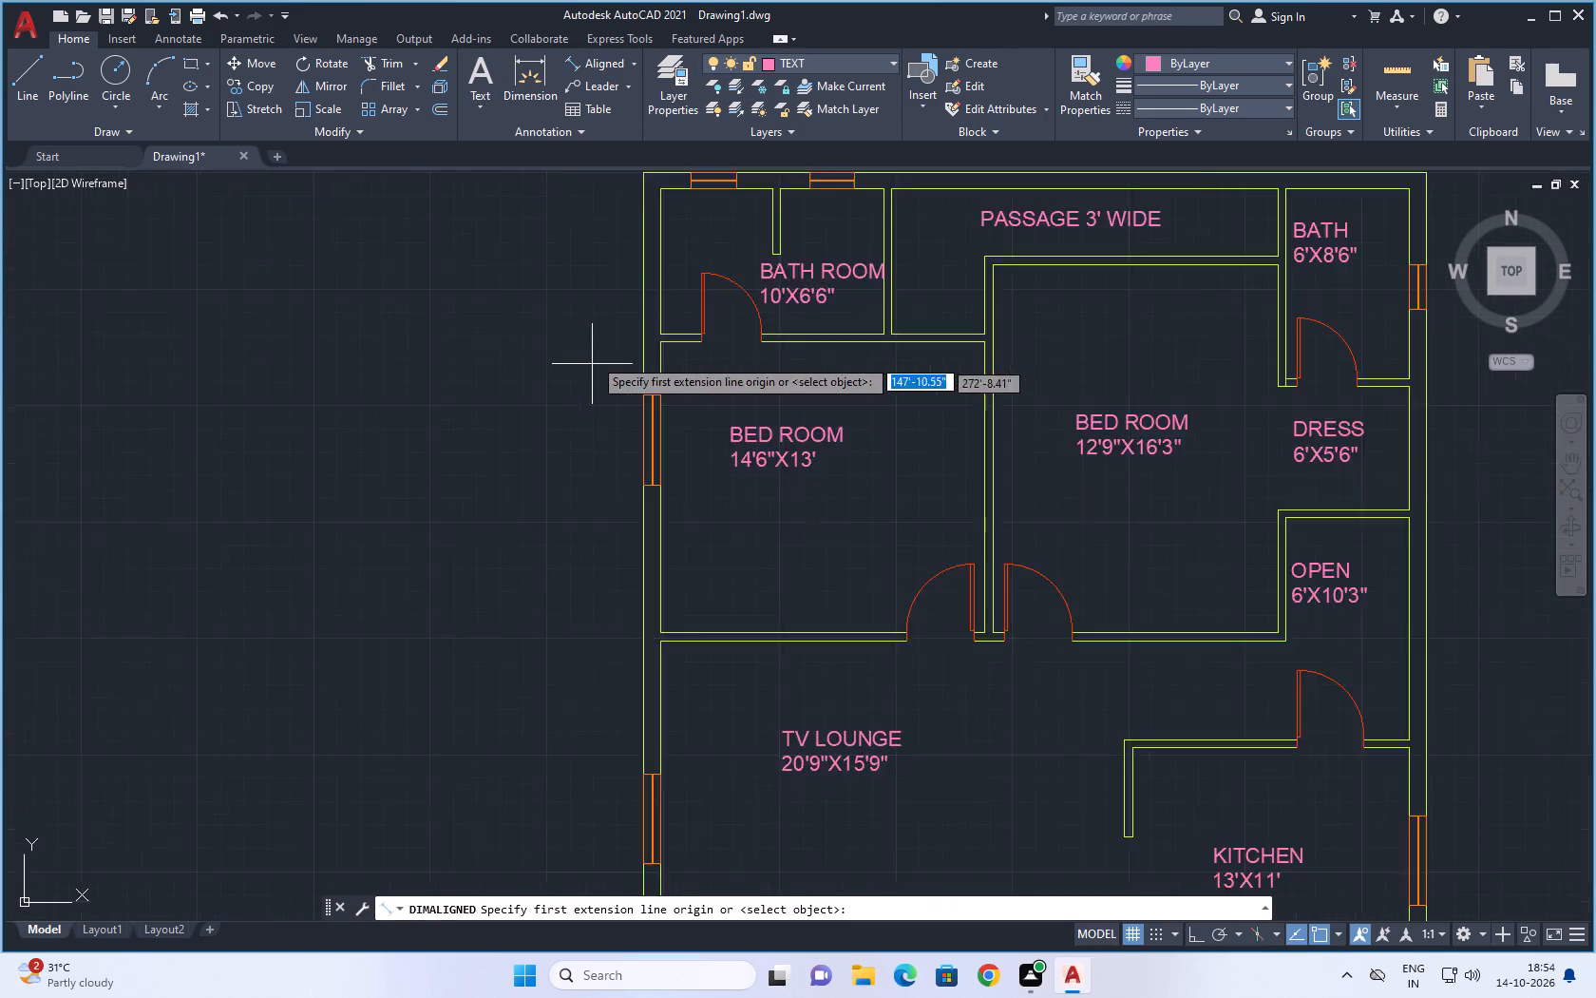
pyautogui.scroll(1, 593, 357)
pyautogui.moveTo(596, 360); pyautogui.dragTo(576, 508, button='middle')
pyautogui.scroll(-1, 586, 401)
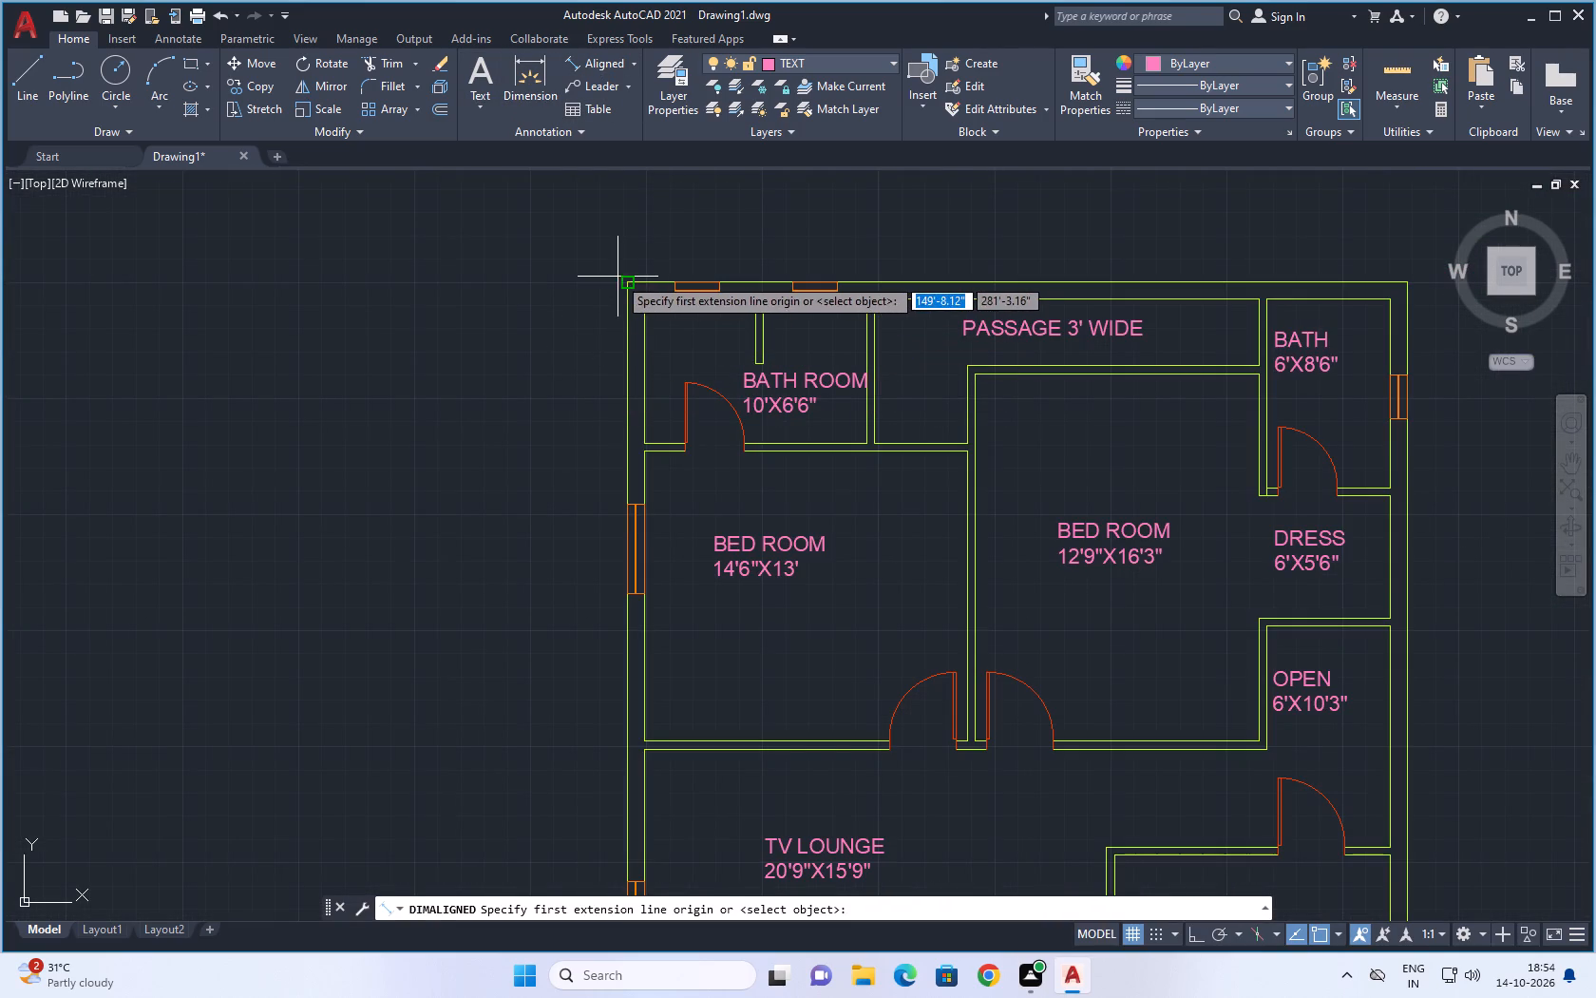
pyautogui.click(626, 277)
pyautogui.scroll(-3, 501, 400)
pyautogui.moveTo(520, 514); pyautogui.dragTo(526, 475, button='middle')
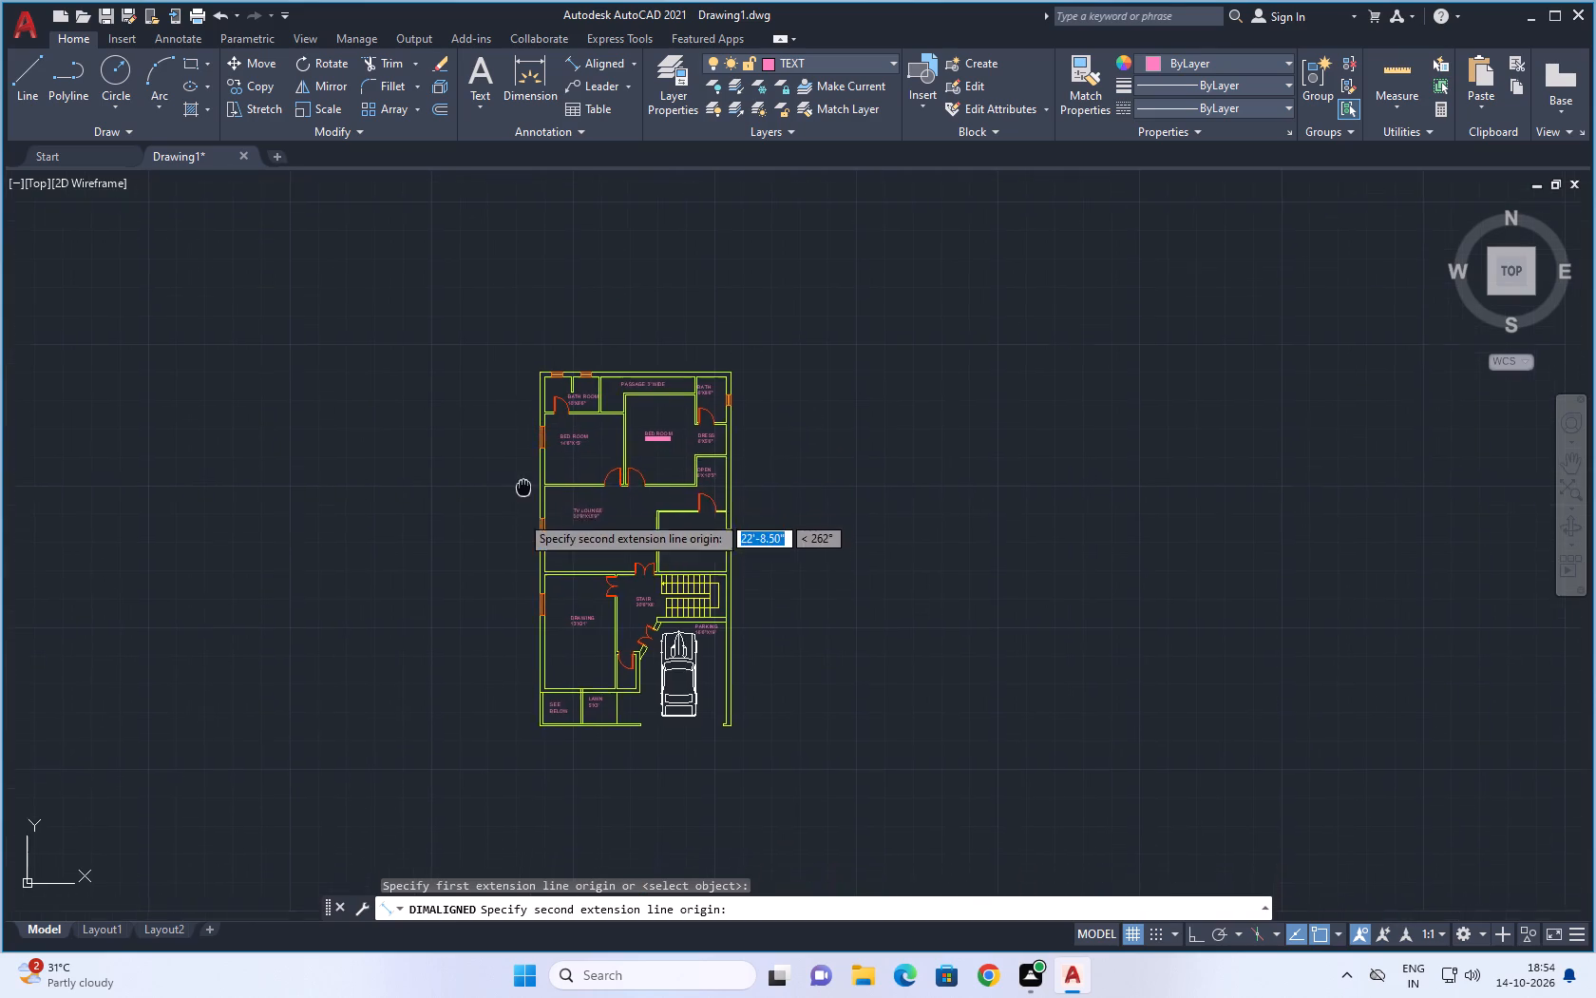
pyautogui.moveTo(526, 475); pyautogui.dragTo(536, 355, button='middle')
pyautogui.scroll(4, 542, 615)
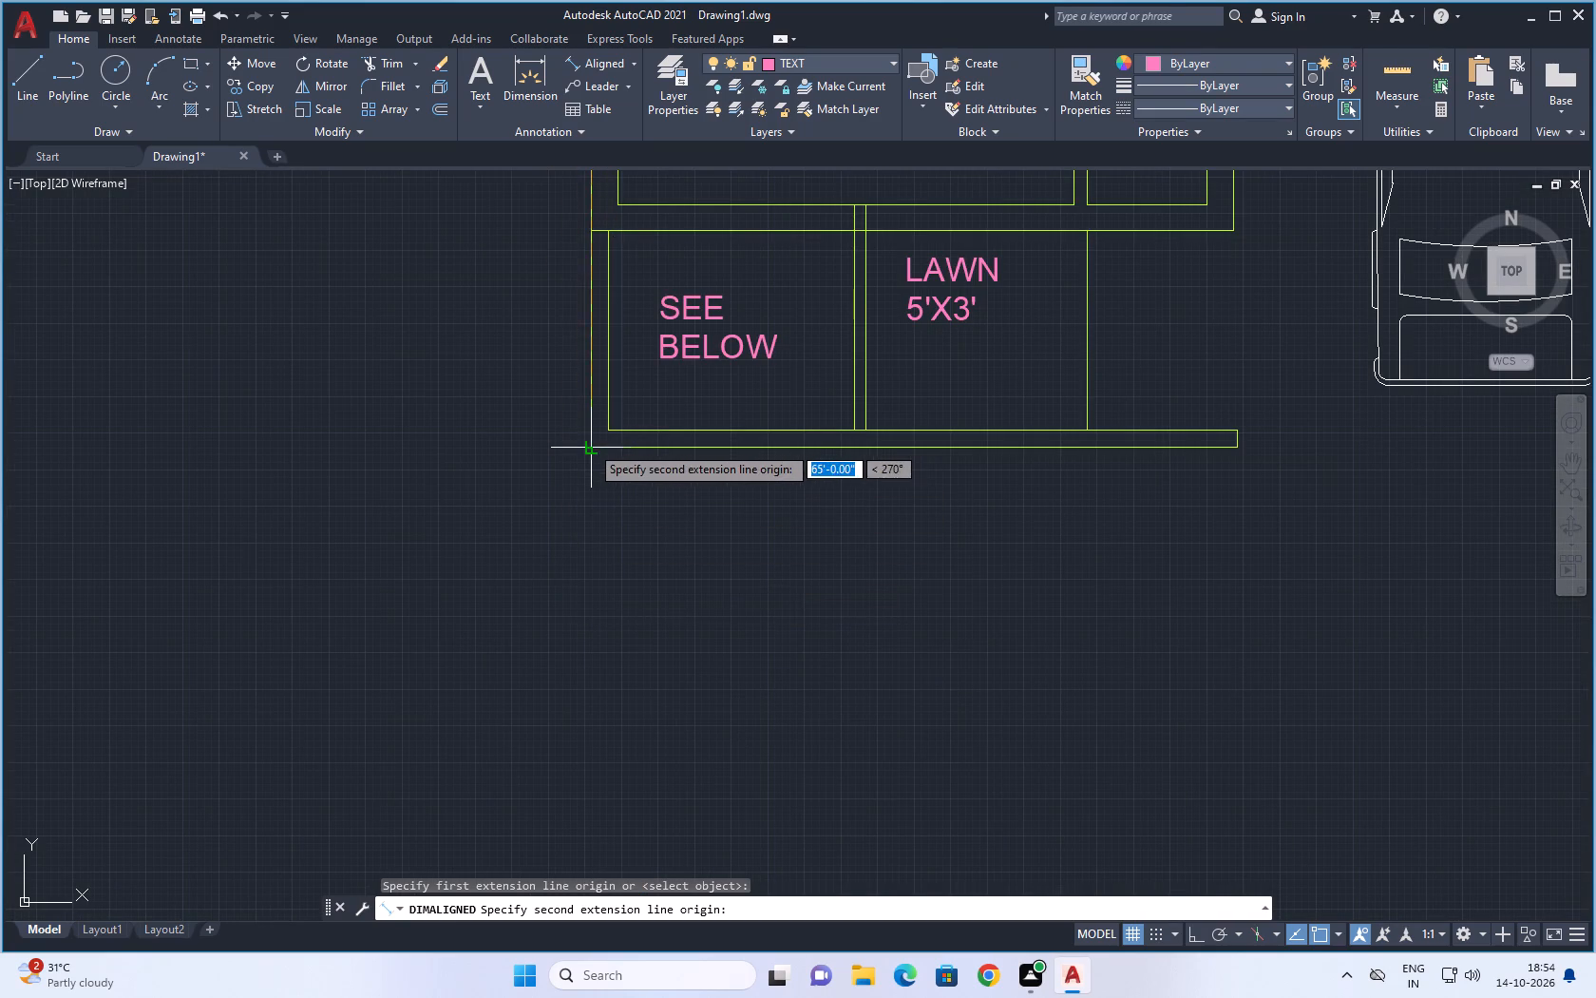
pyautogui.click(590, 445)
pyautogui.scroll(-2, 460, 455)
pyautogui.moveTo(460, 455); pyautogui.dragTo(459, 621, button='middle')
pyautogui.scroll(-1, 460, 455)
pyautogui.scroll(1, 456, 614)
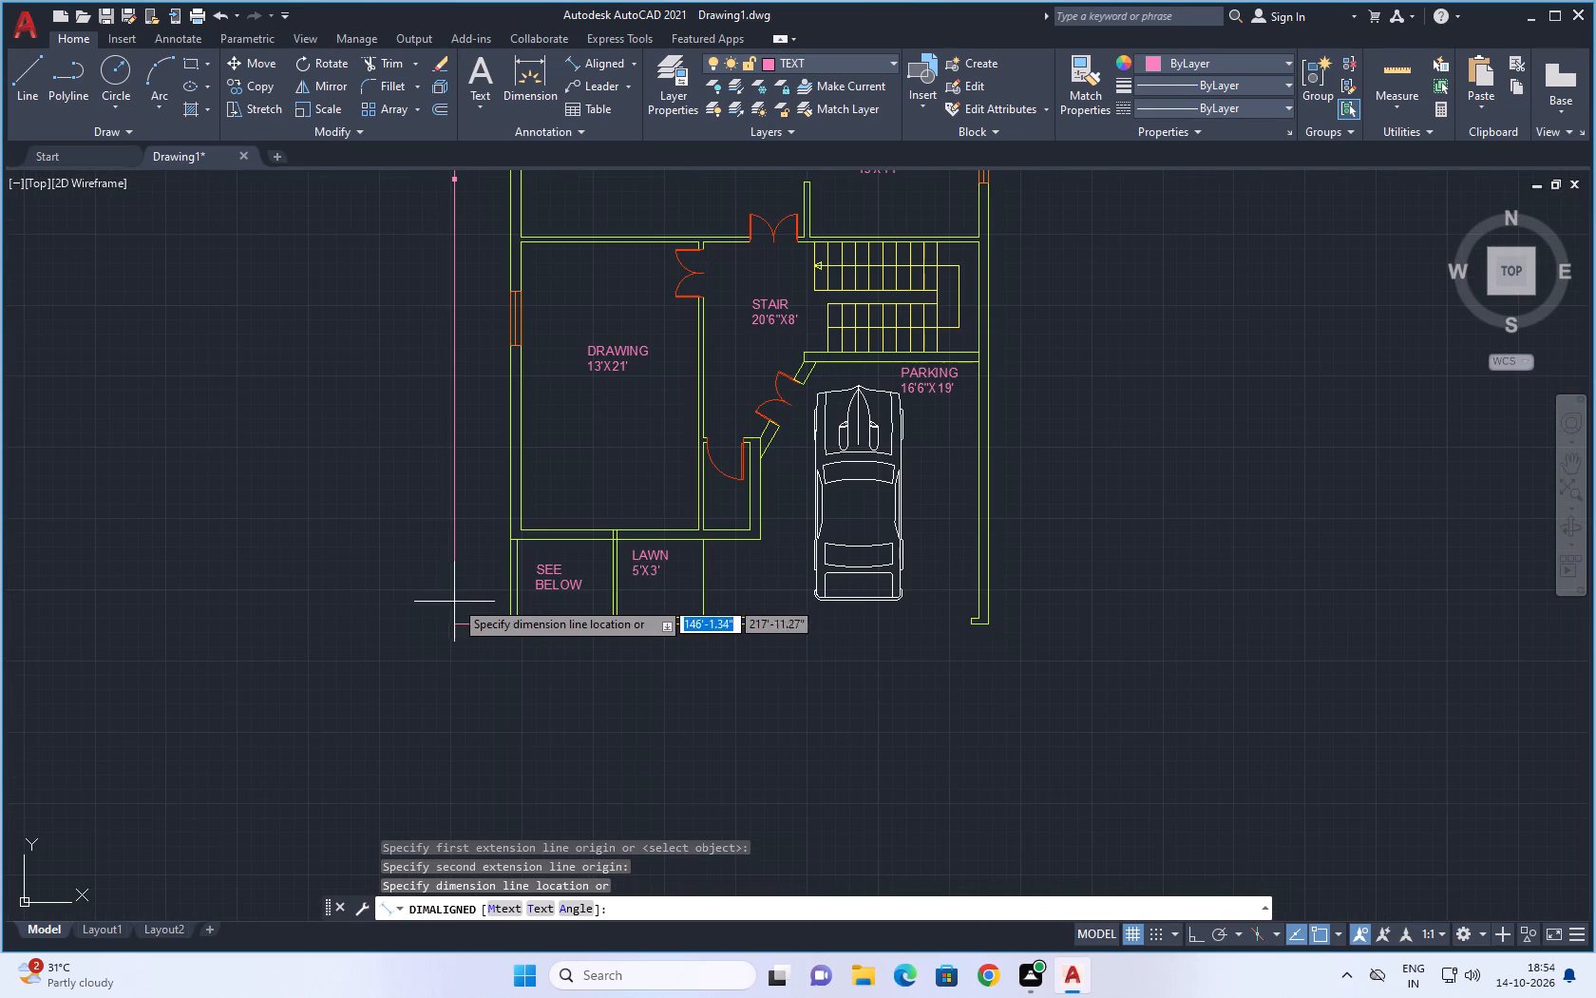
pyautogui.middleClick(445, 571)
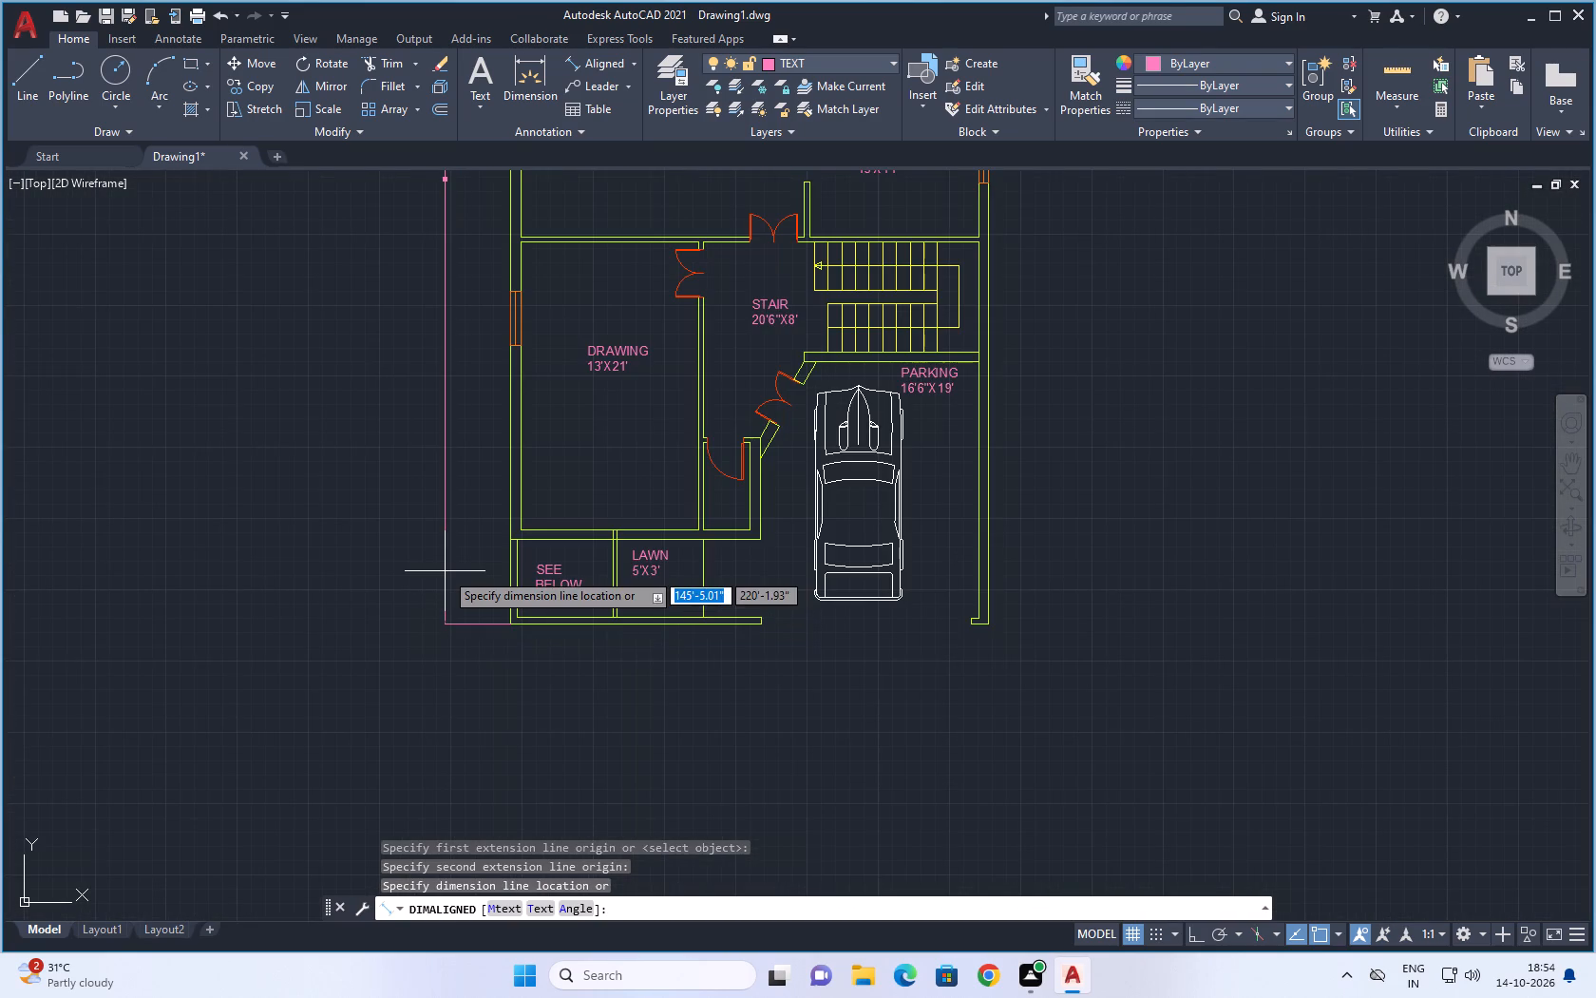
pyautogui.click(445, 571)
# Examine the properties of the dimension beside the long exterior wall, from the general settings through to the tolerances.
pyautogui.scroll(-2, 465, 638)
pyautogui.moveTo(805, 416); pyautogui.dragTo(832, 568, button='middle')
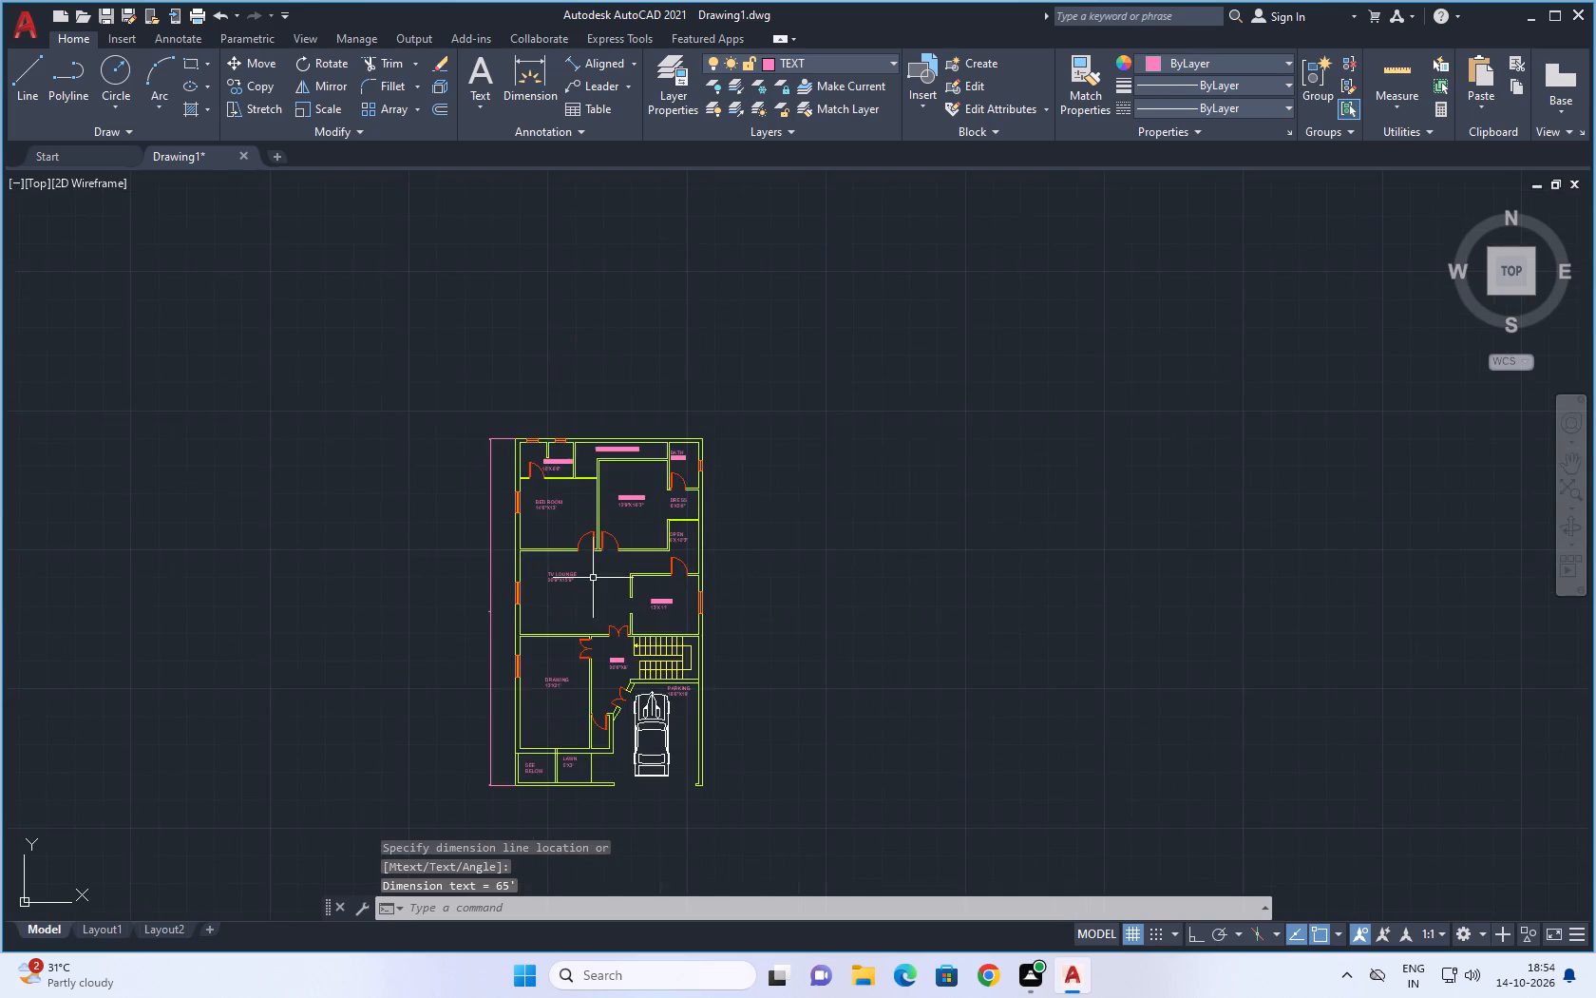
pyautogui.scroll(3, 477, 575)
pyautogui.moveTo(468, 607); pyautogui.dragTo(435, 413, button='middle')
pyautogui.press('Escape')
pyautogui.press('Escape')
pyautogui.scroll(3, 499, 537)
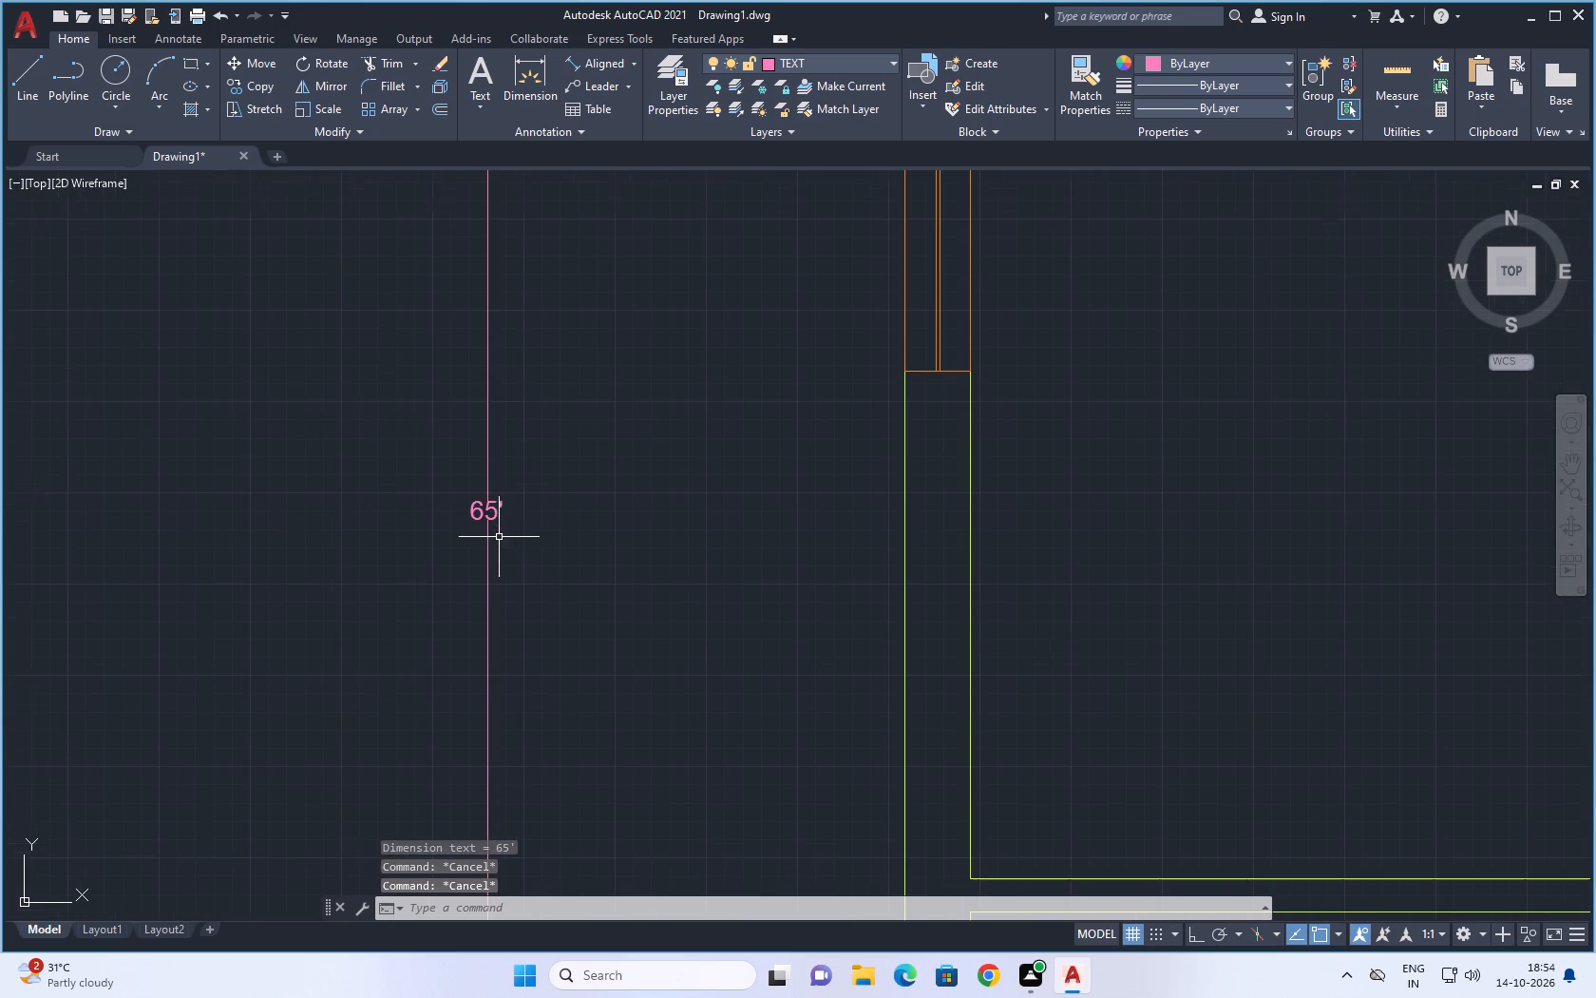
pyautogui.click(499, 512)
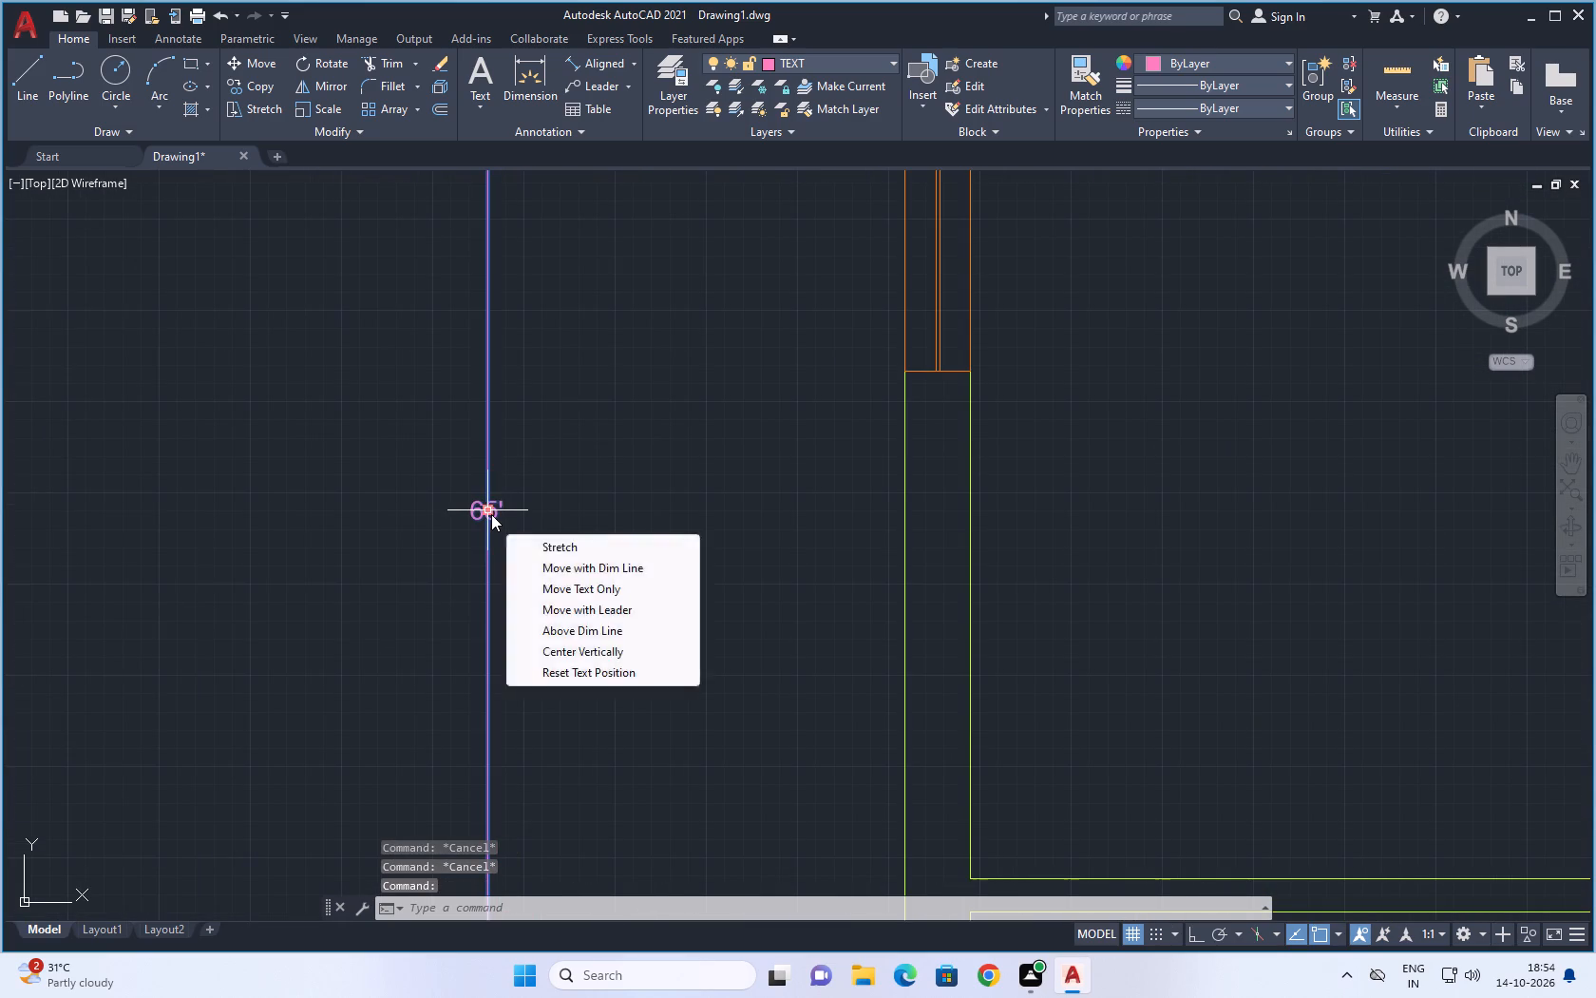
pyautogui.rightClick(469, 512)
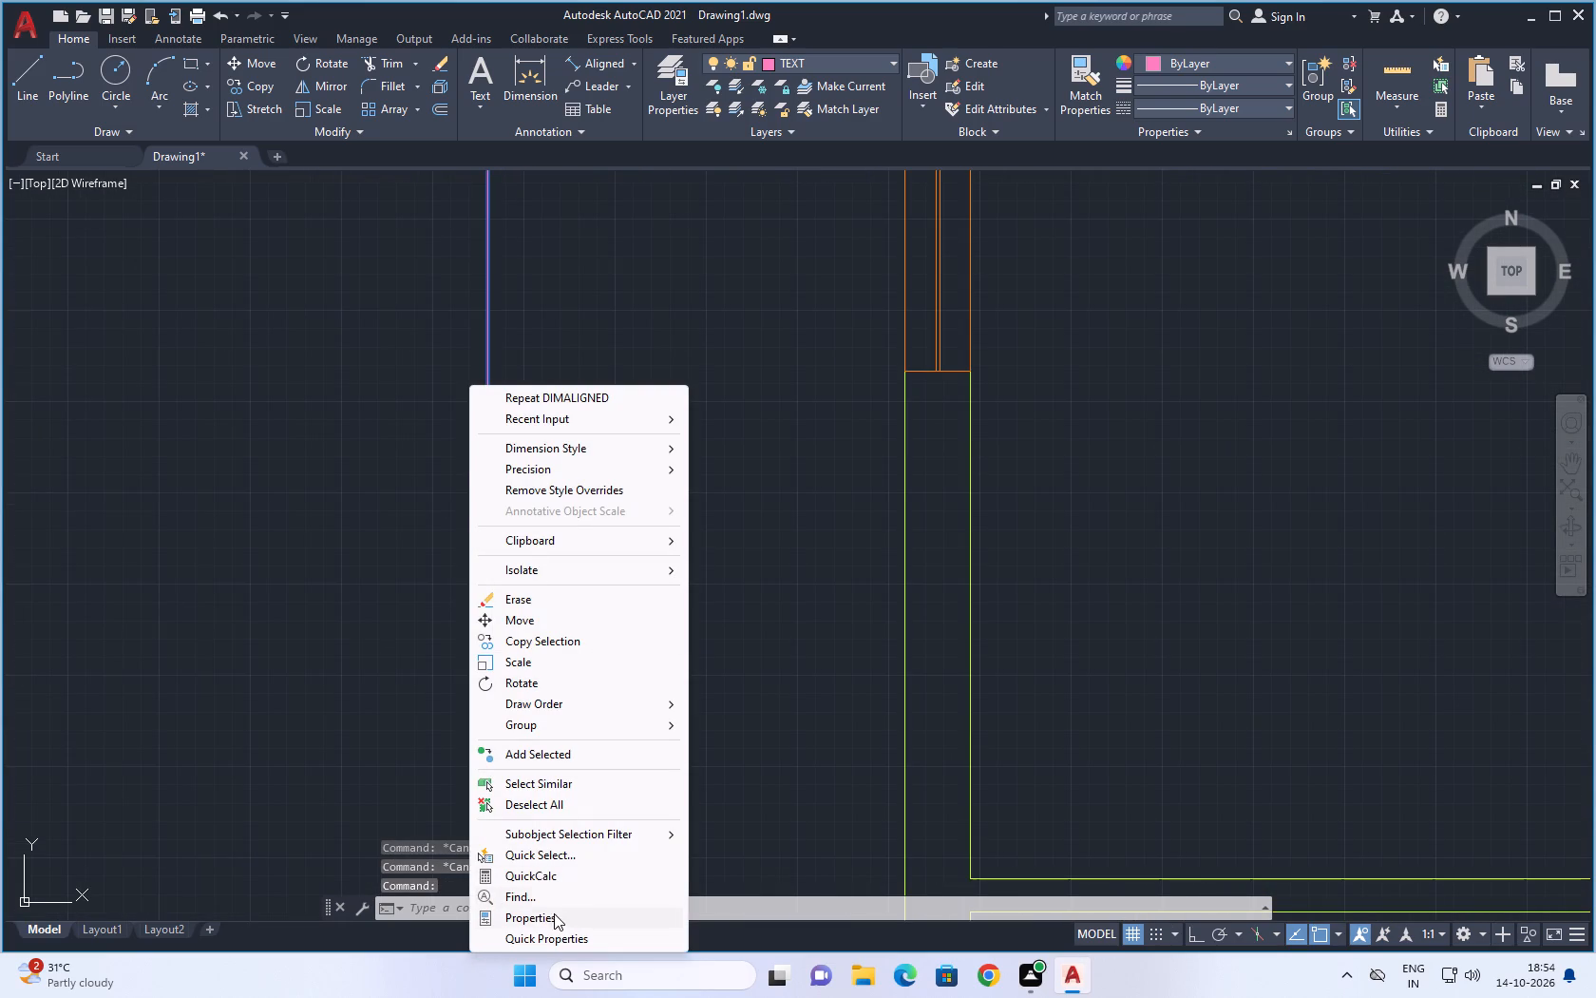
pyautogui.click(553, 914)
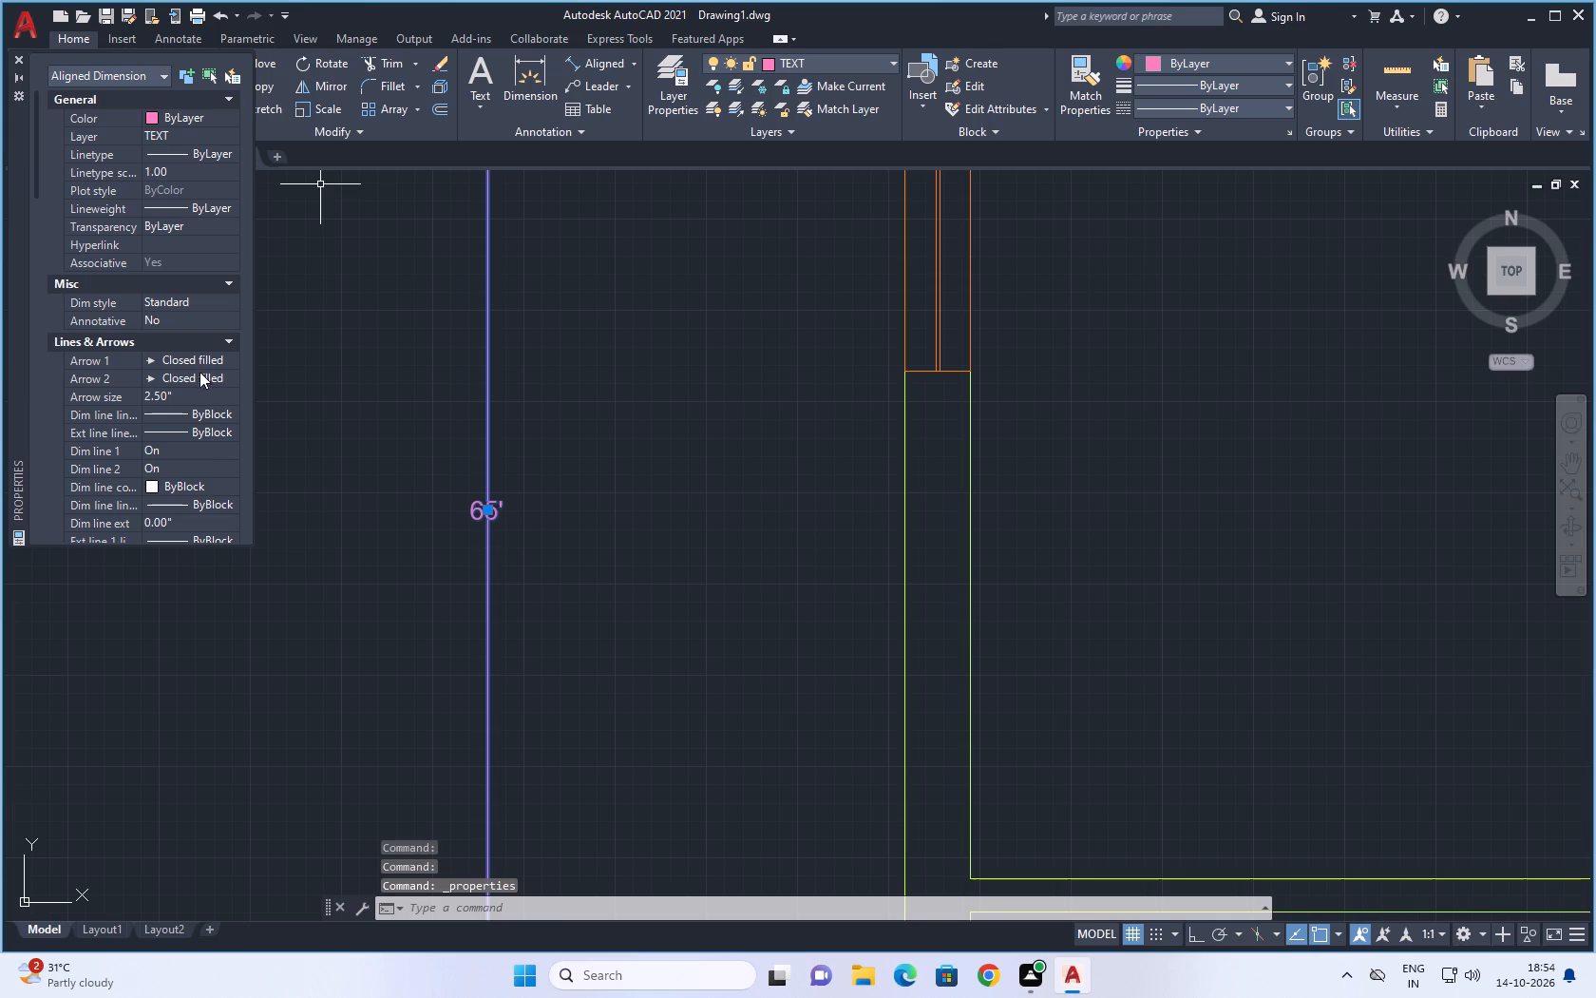
pyautogui.scroll(-1, 179, 412)
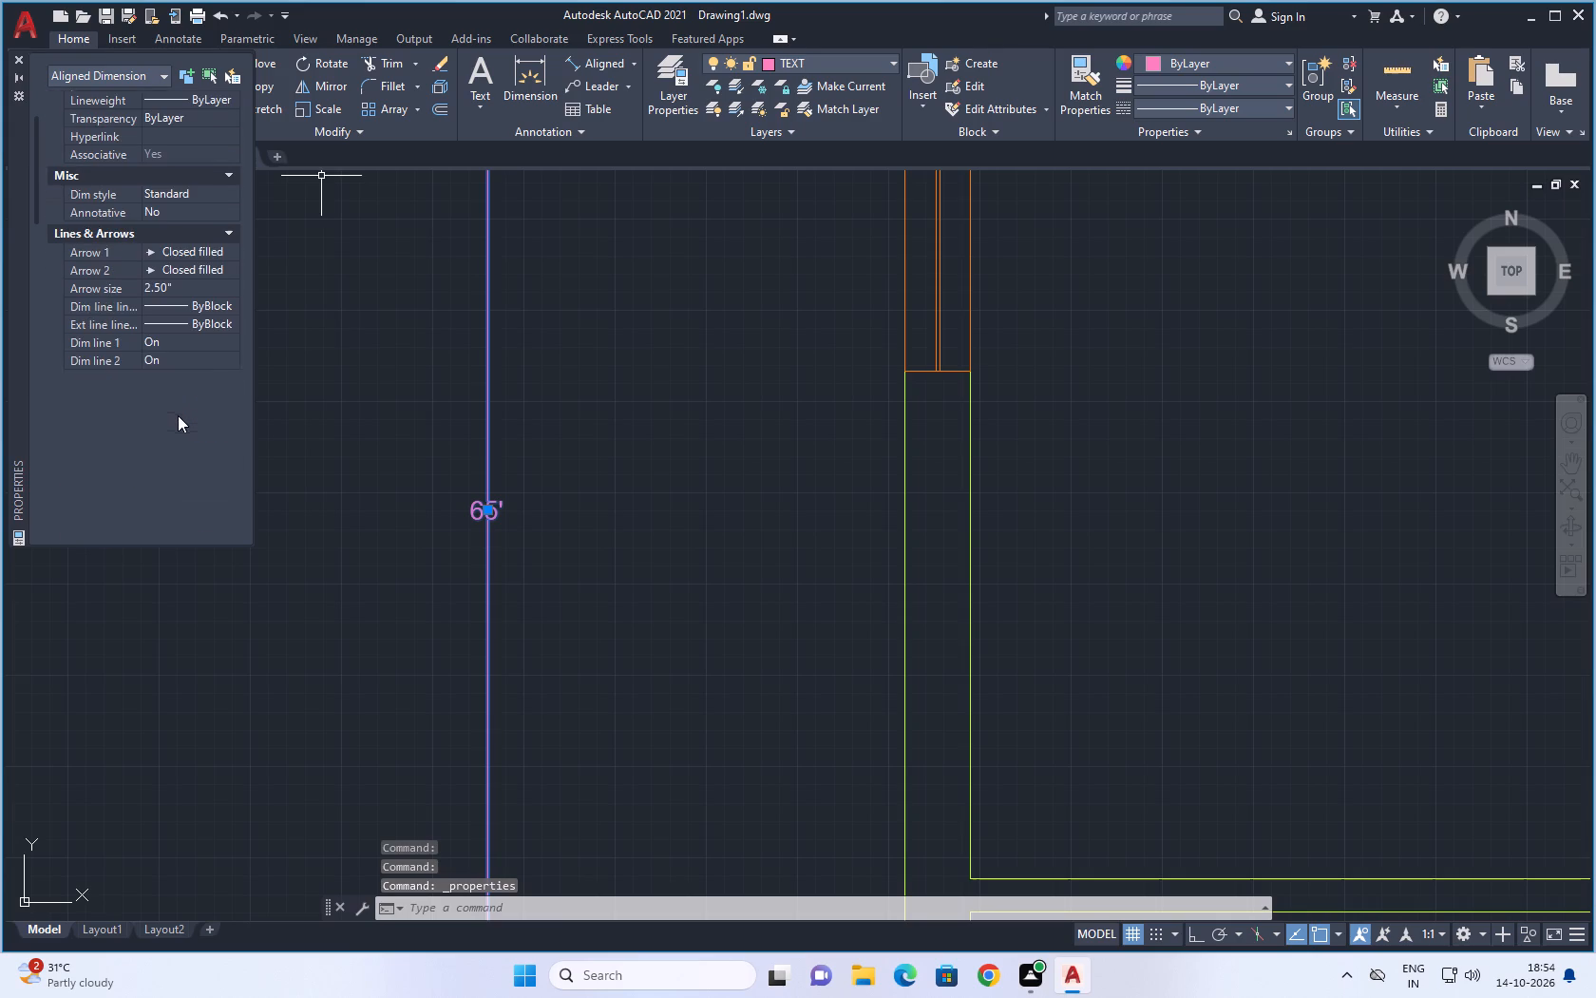
pyautogui.scroll(-2, 176, 421)
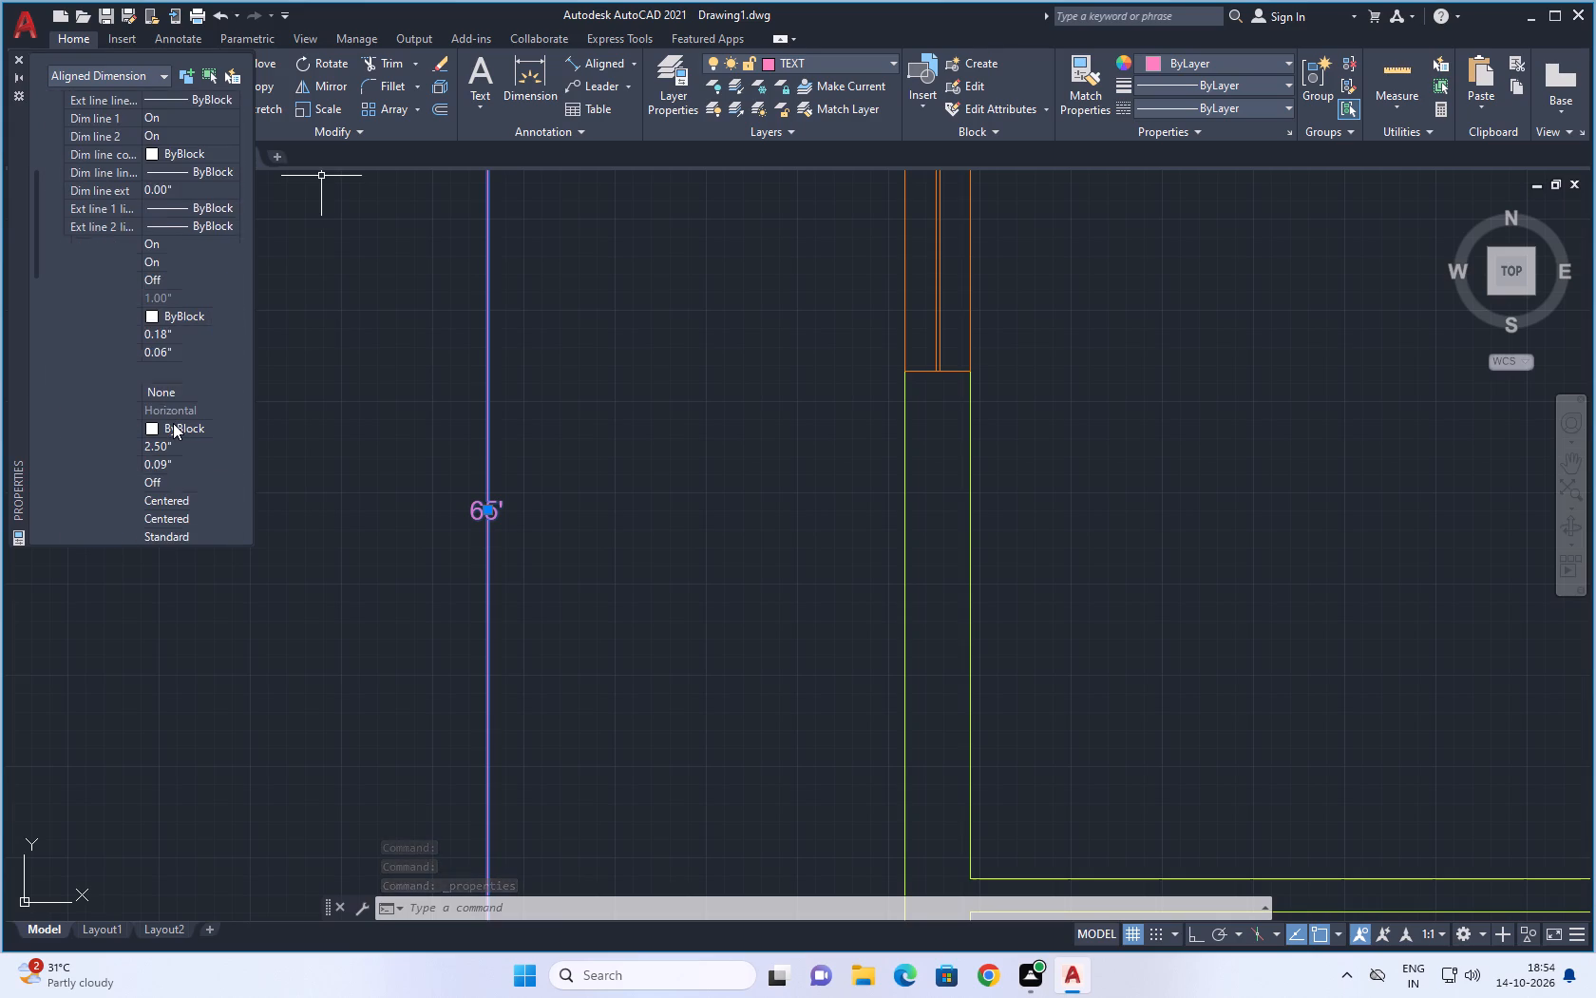
pyautogui.scroll(-5, 173, 423)
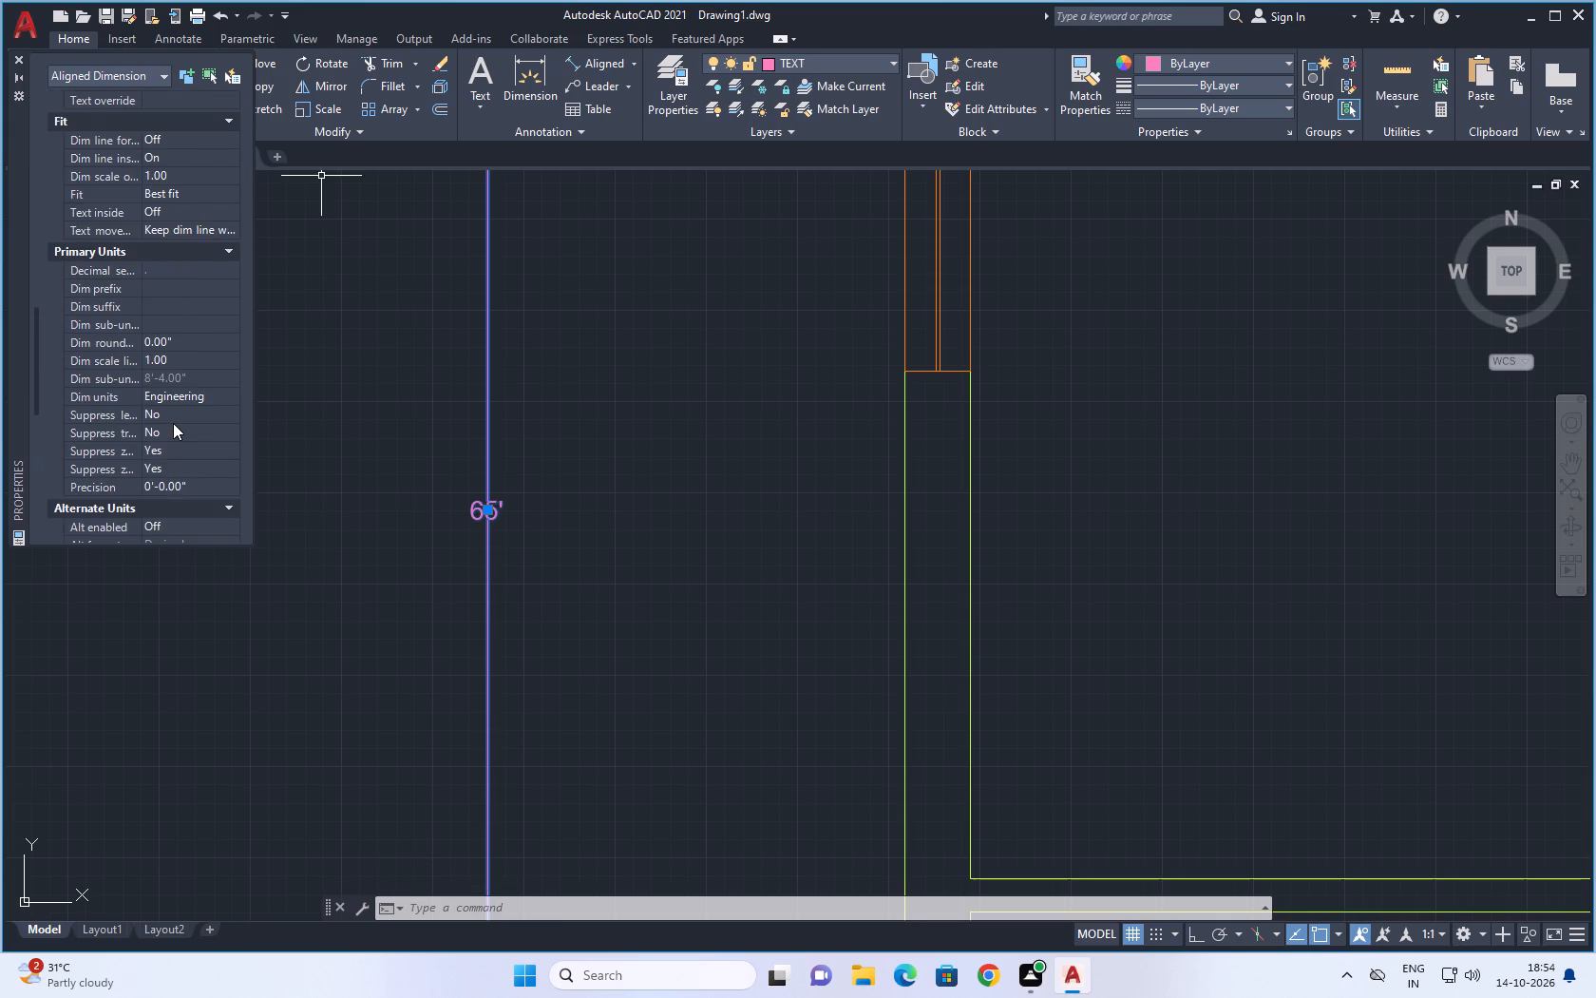
pyautogui.scroll(-7, 173, 423)
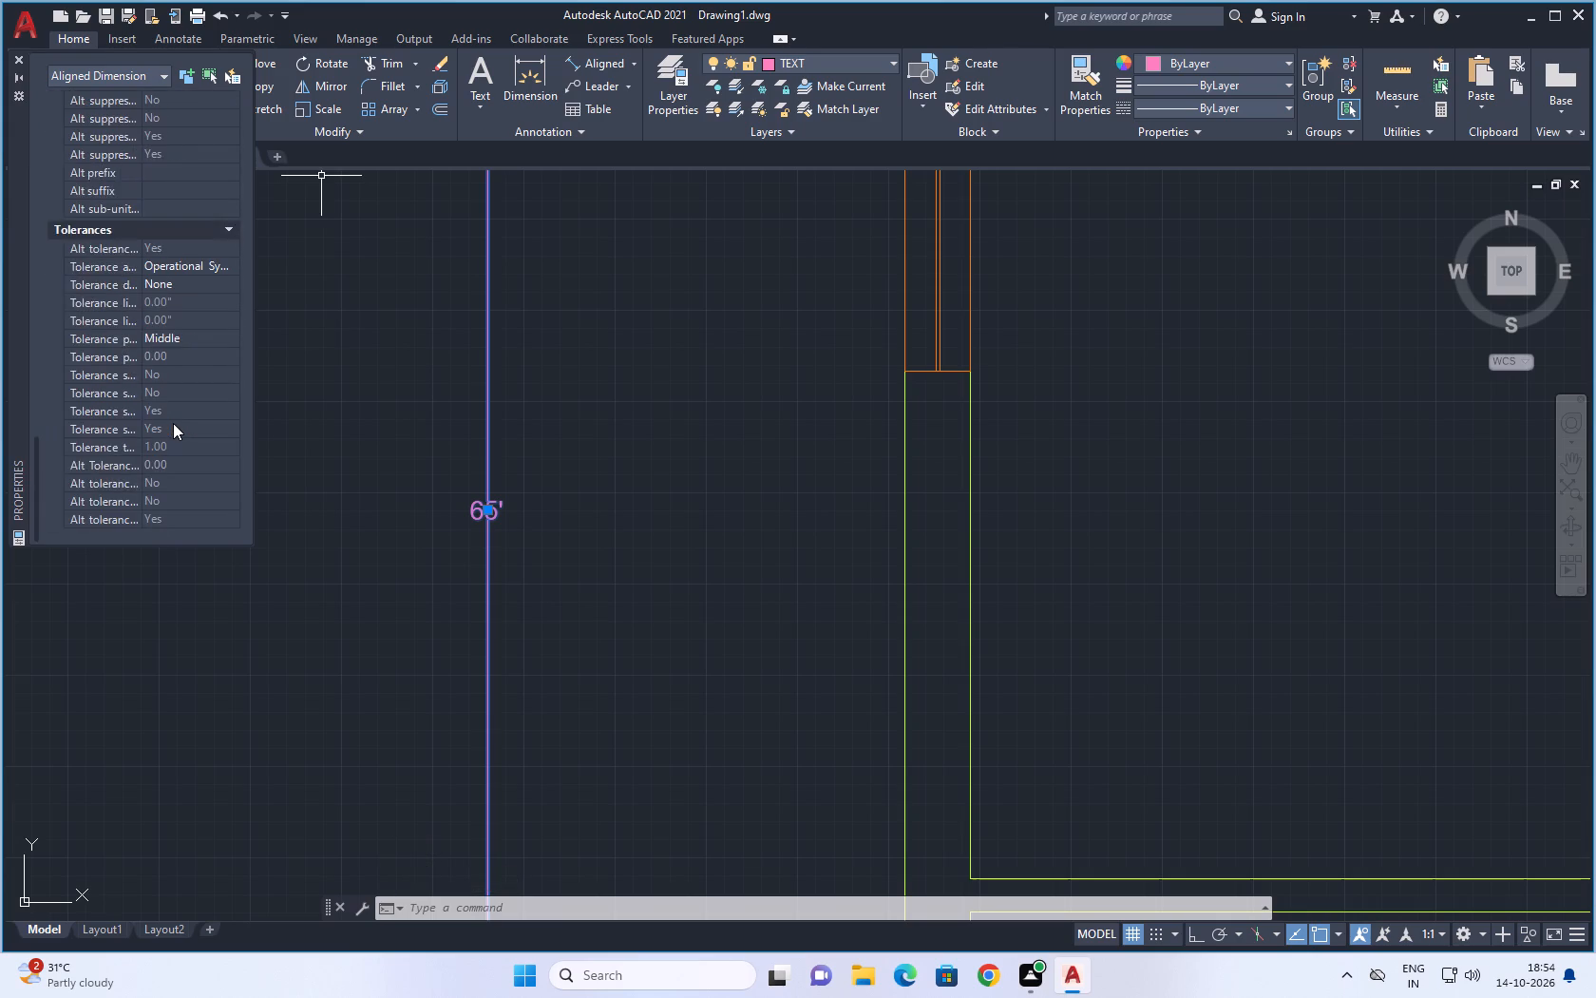
pyautogui.scroll(-1, 173, 423)
pyautogui.scroll(11, 173, 423)
pyautogui.scroll(3, 95, 447)
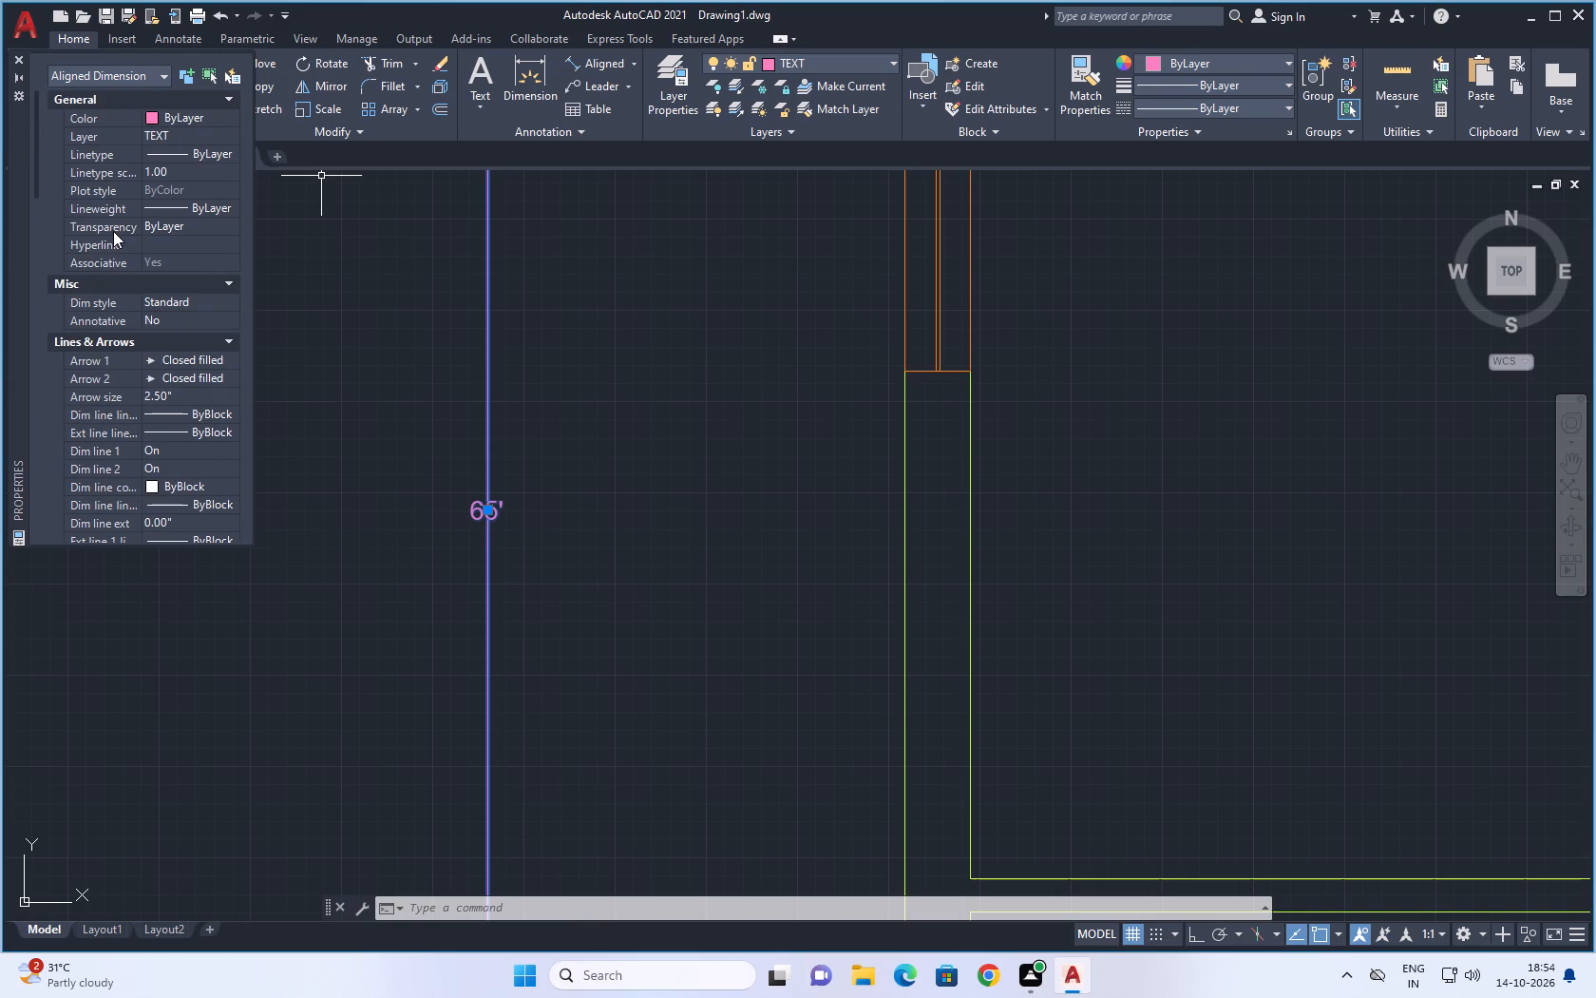
pyautogui.scroll(1, 111, 224)
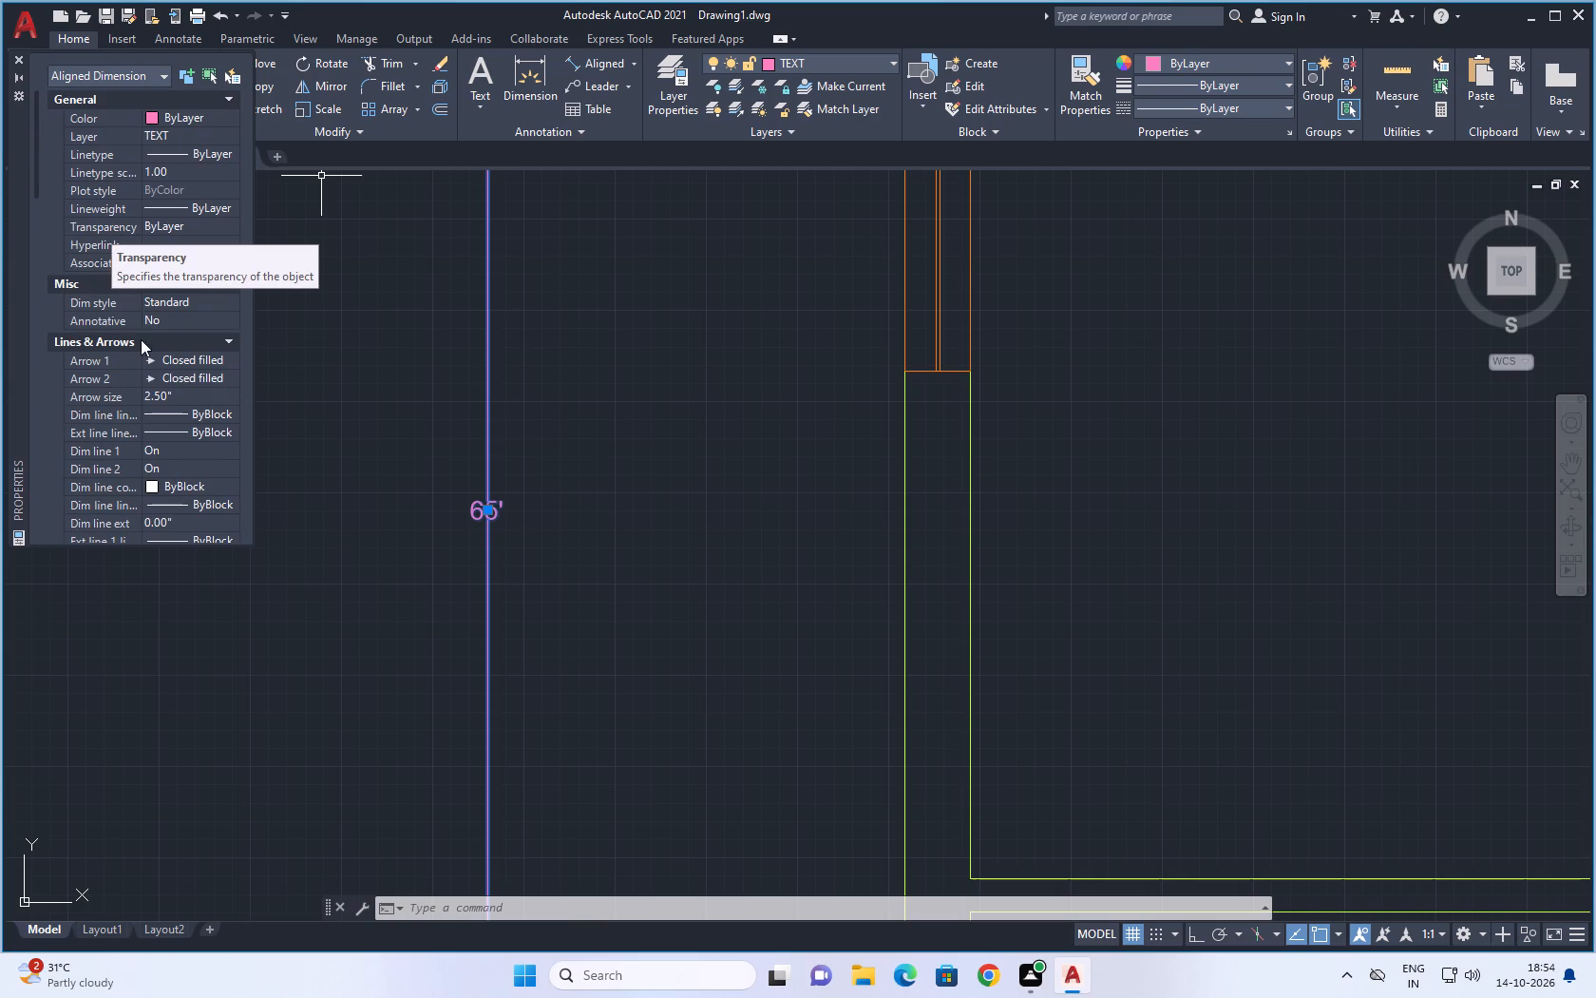
# Set the text height of the long exterior wall's dimension to 8" and deselect it.
pyautogui.scroll(-1, 152, 381)
pyautogui.scroll(1, 148, 366)
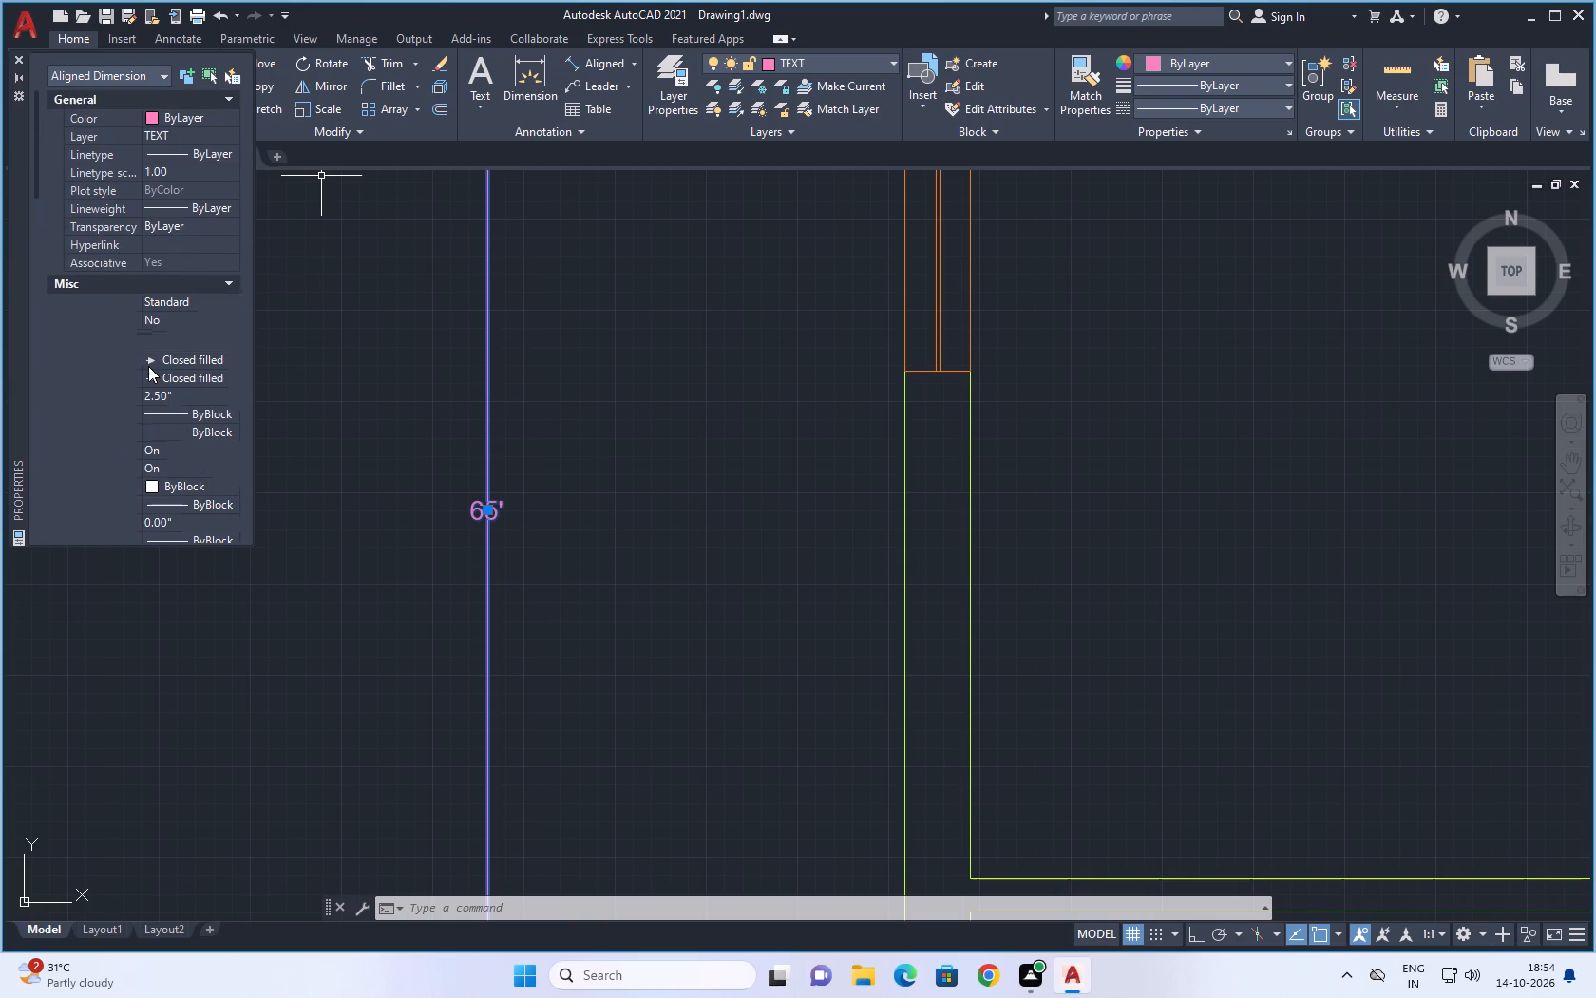
pyautogui.scroll(2, 148, 366)
pyautogui.scroll(-1, 146, 208)
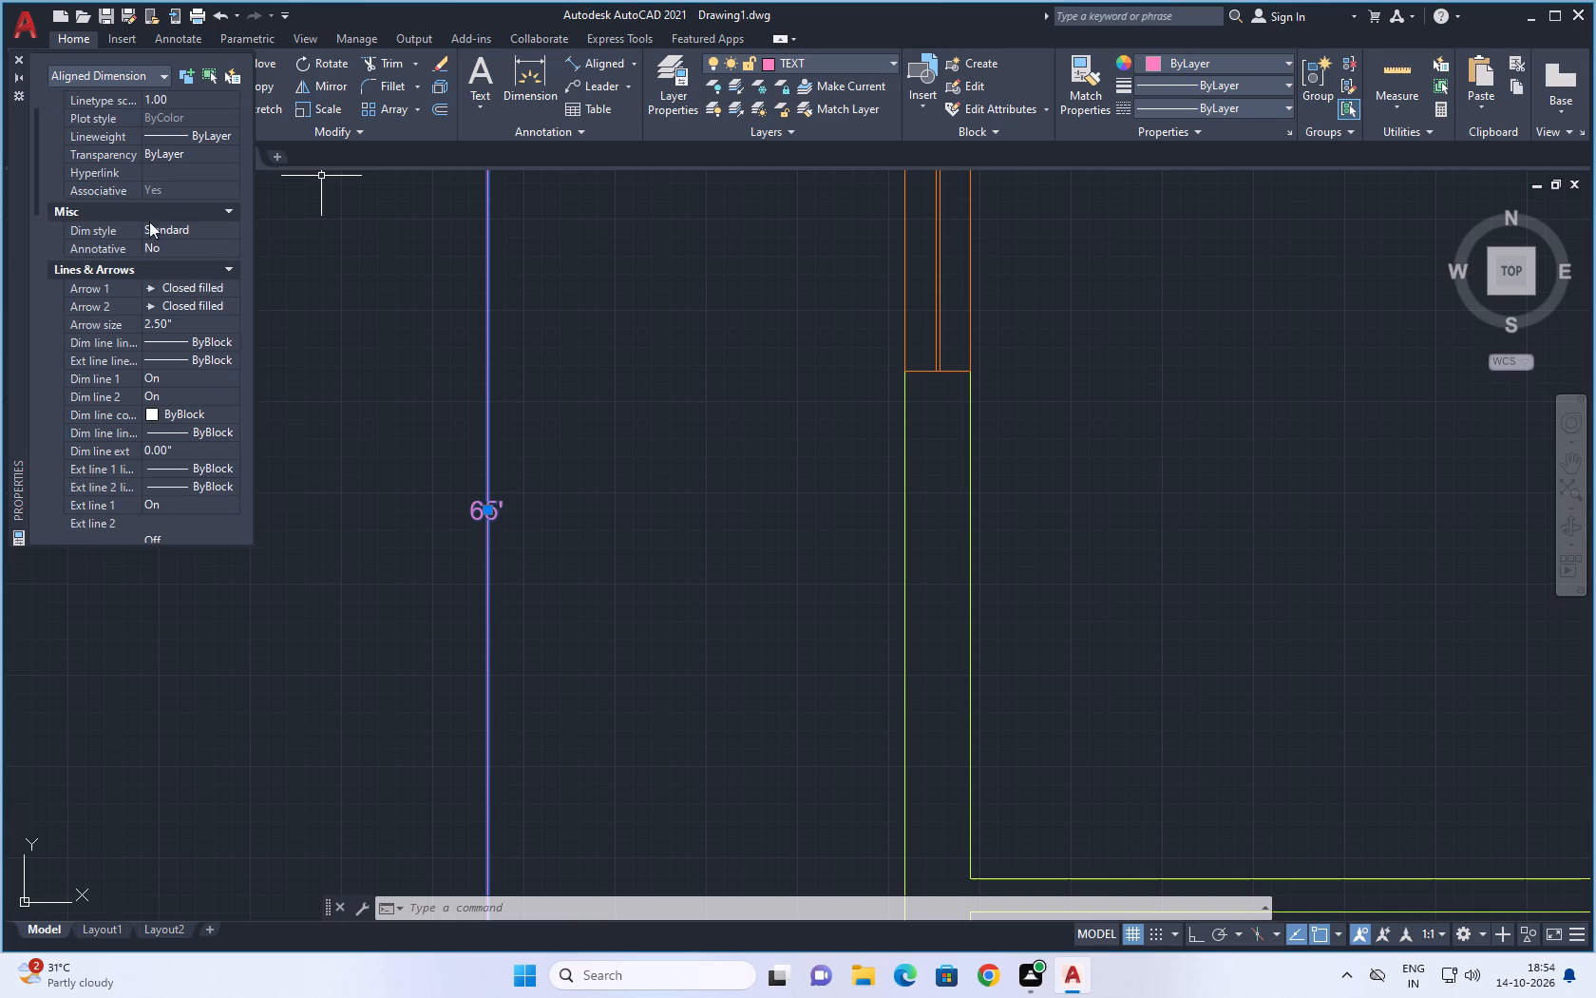
pyautogui.scroll(-1, 152, 250)
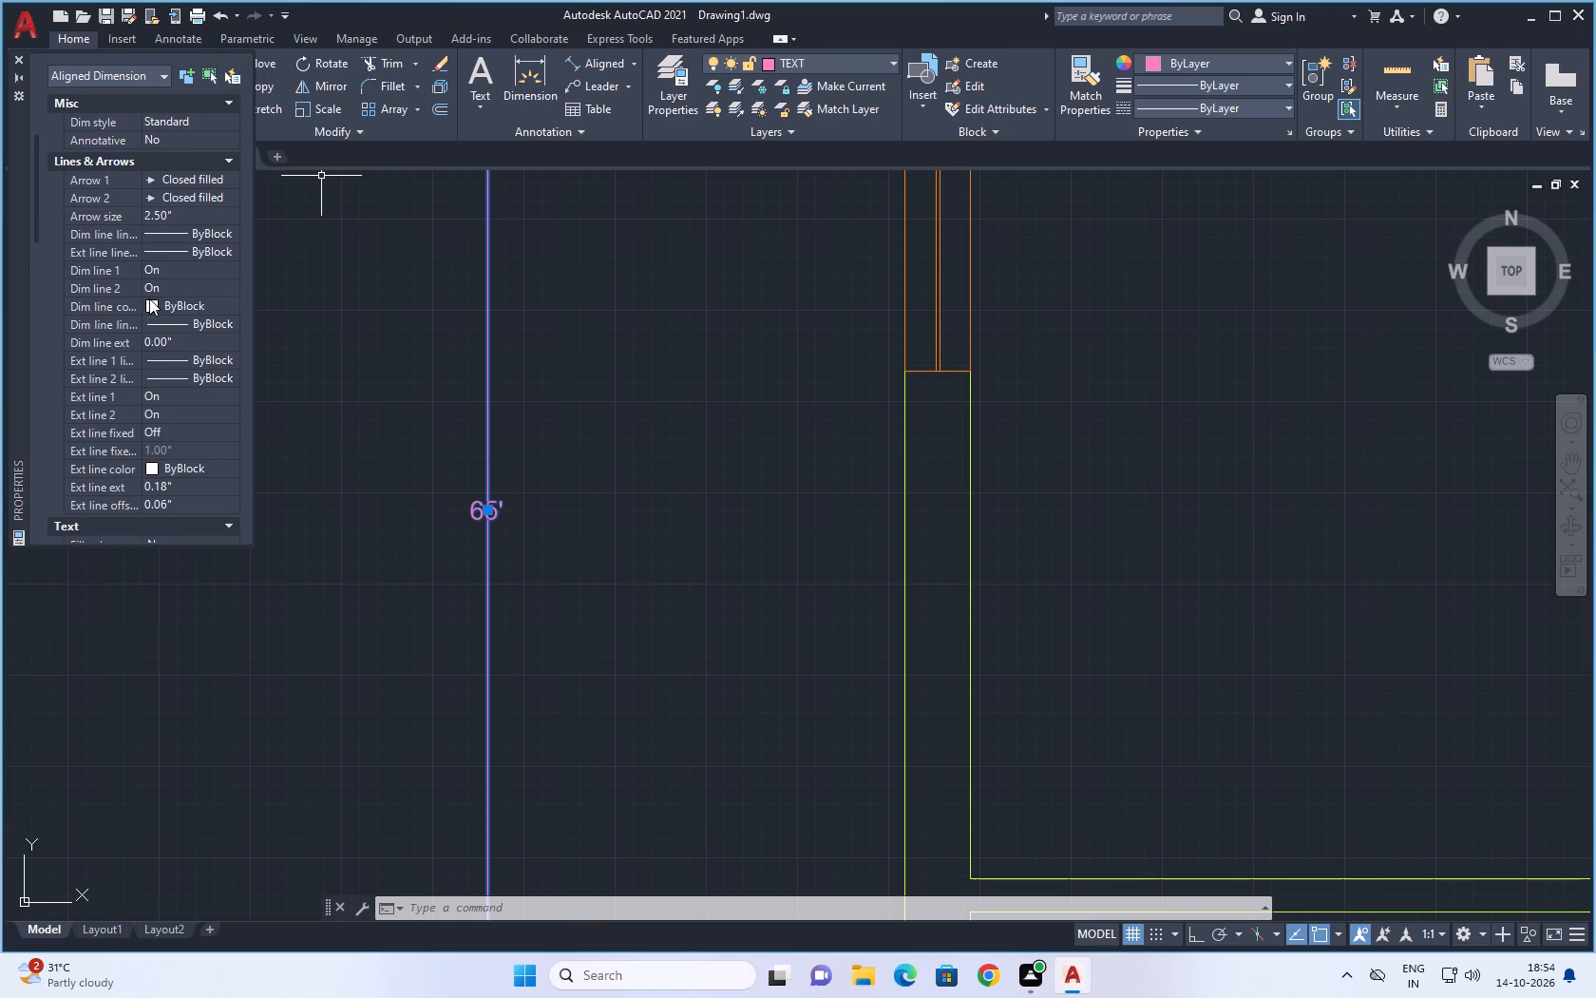
pyautogui.scroll(-1, 163, 458)
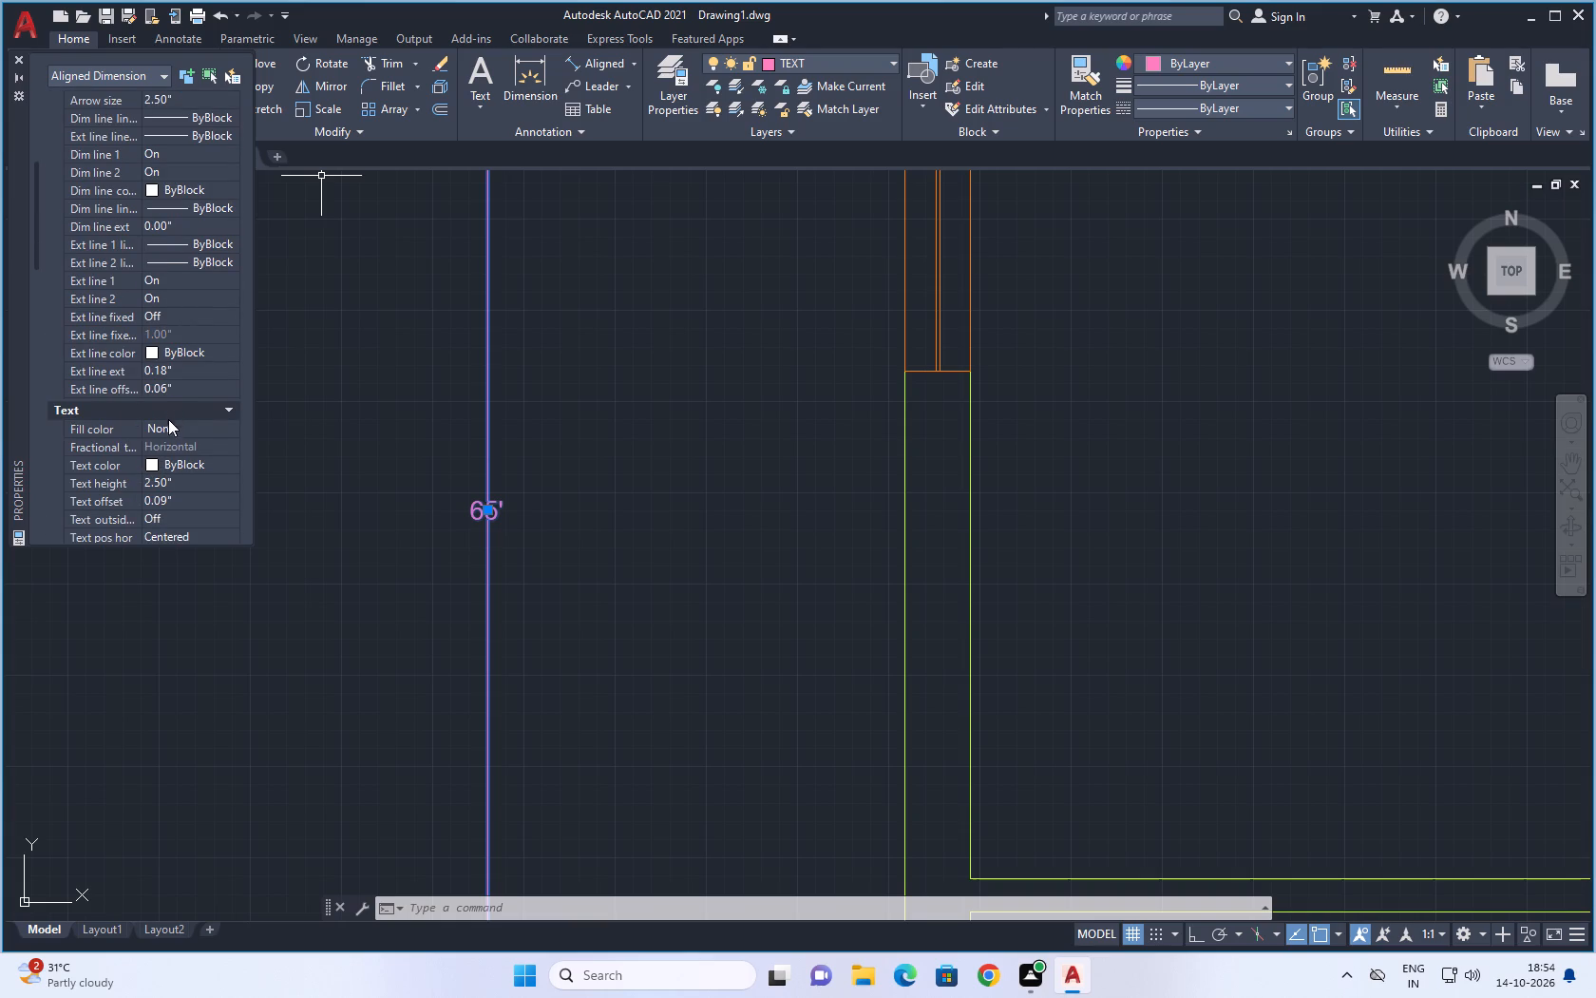
pyautogui.click(177, 477)
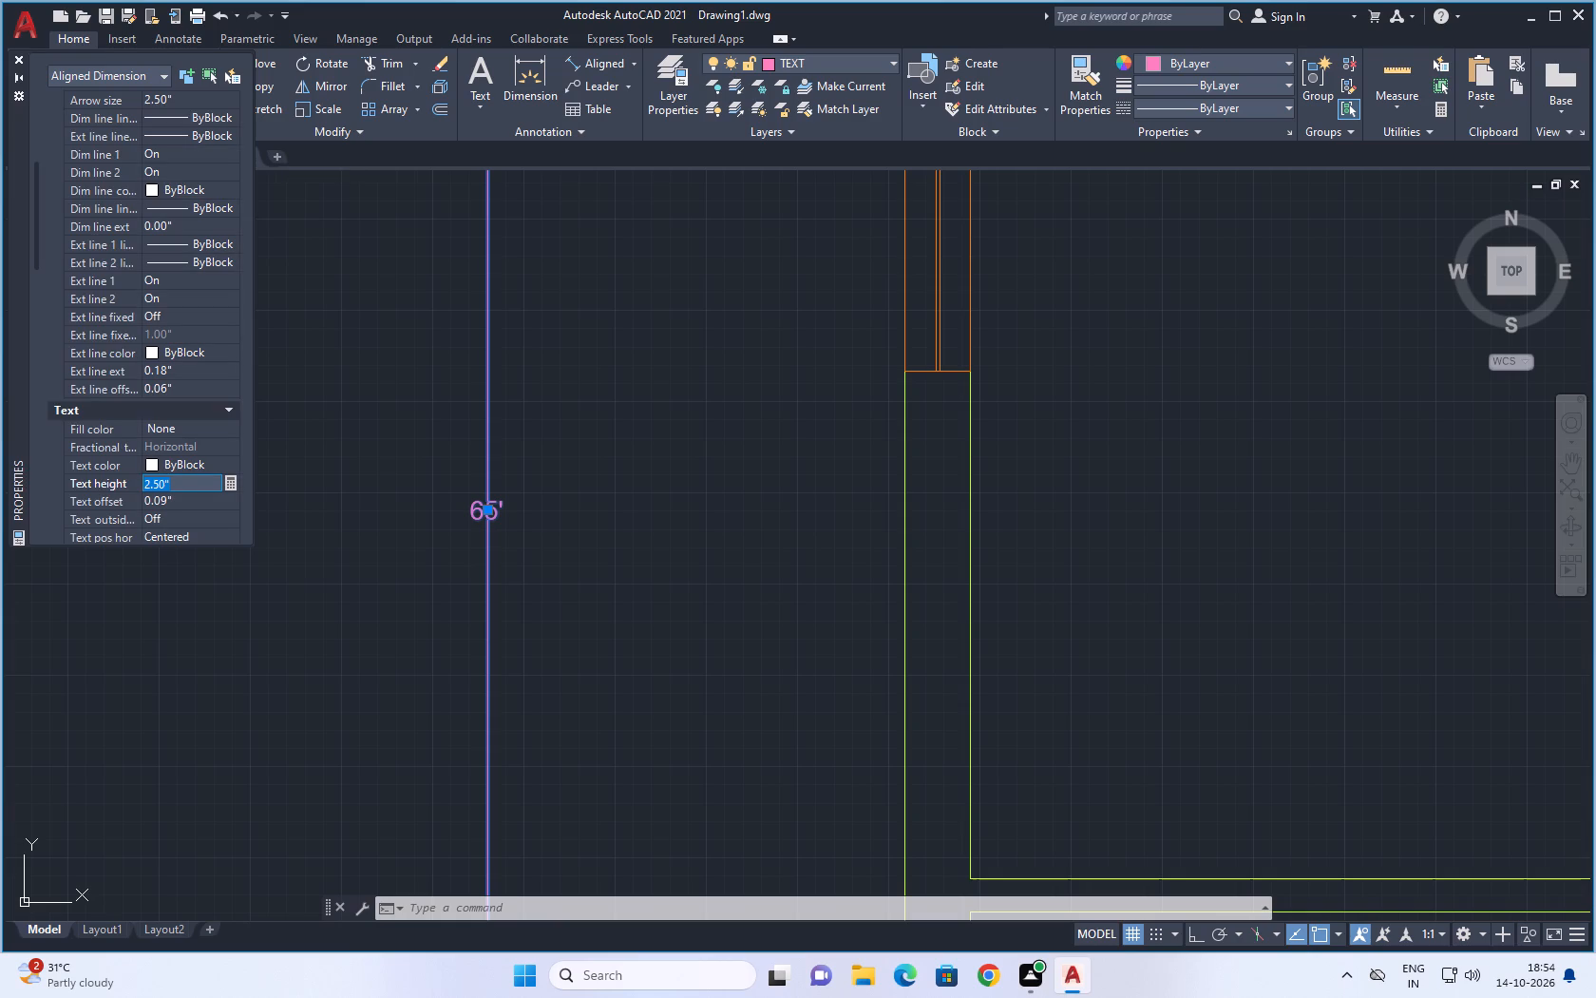
pyautogui.press('8')
pyautogui.press('Return')
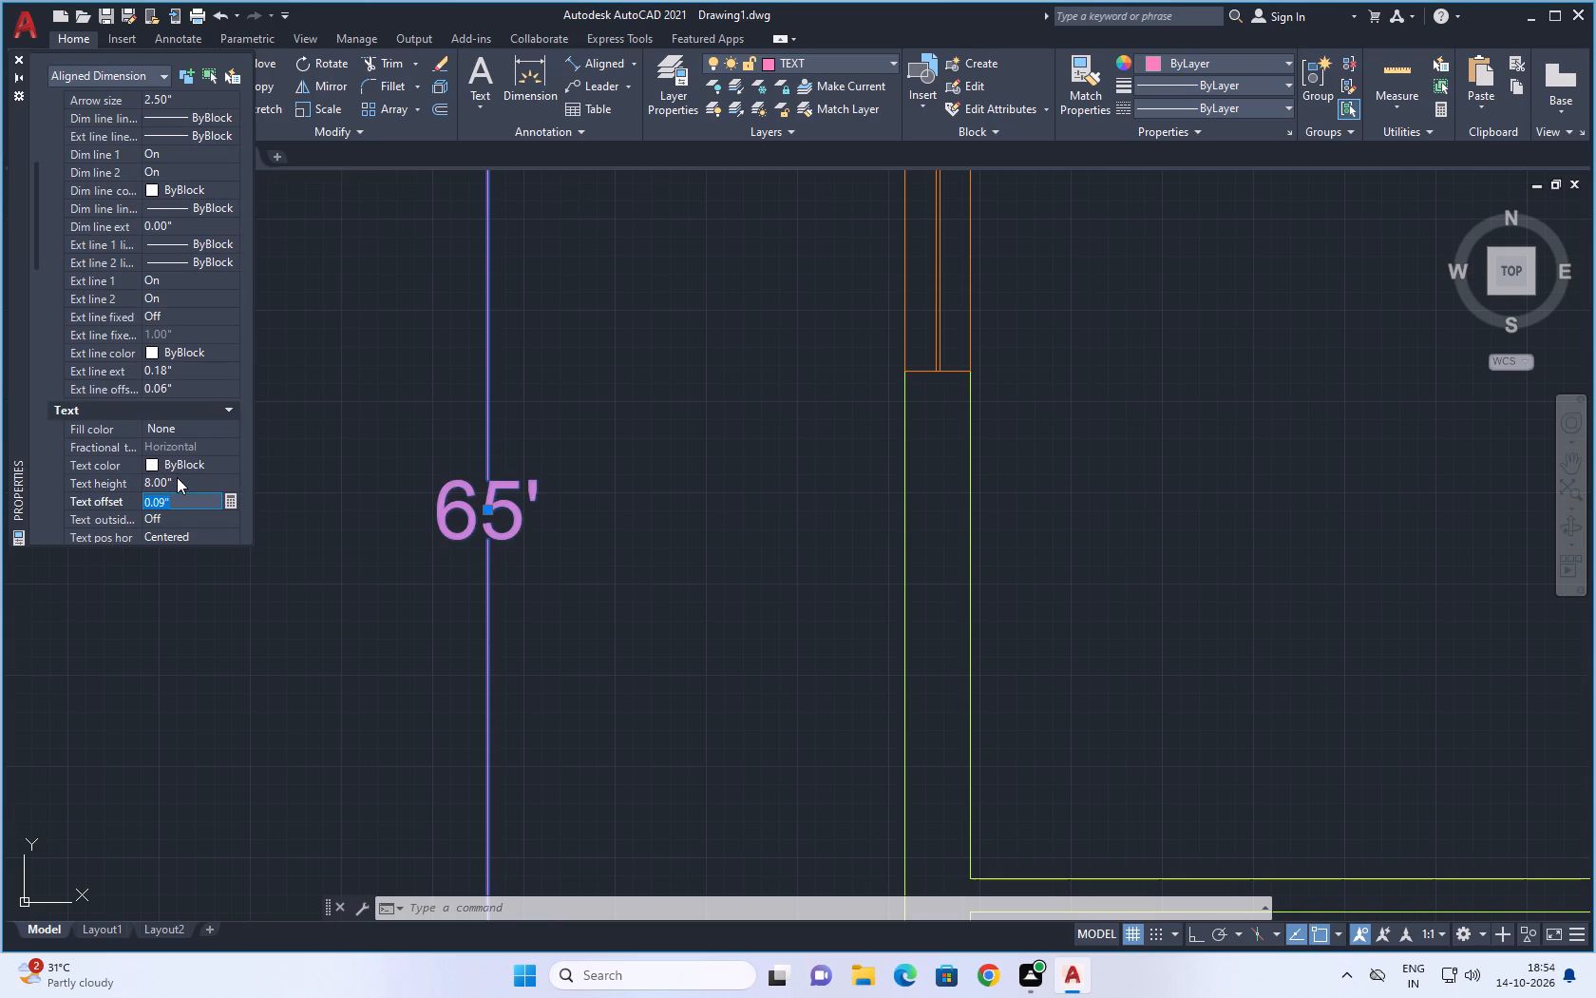
pyautogui.click(19, 57)
pyautogui.scroll(-2, 388, 350)
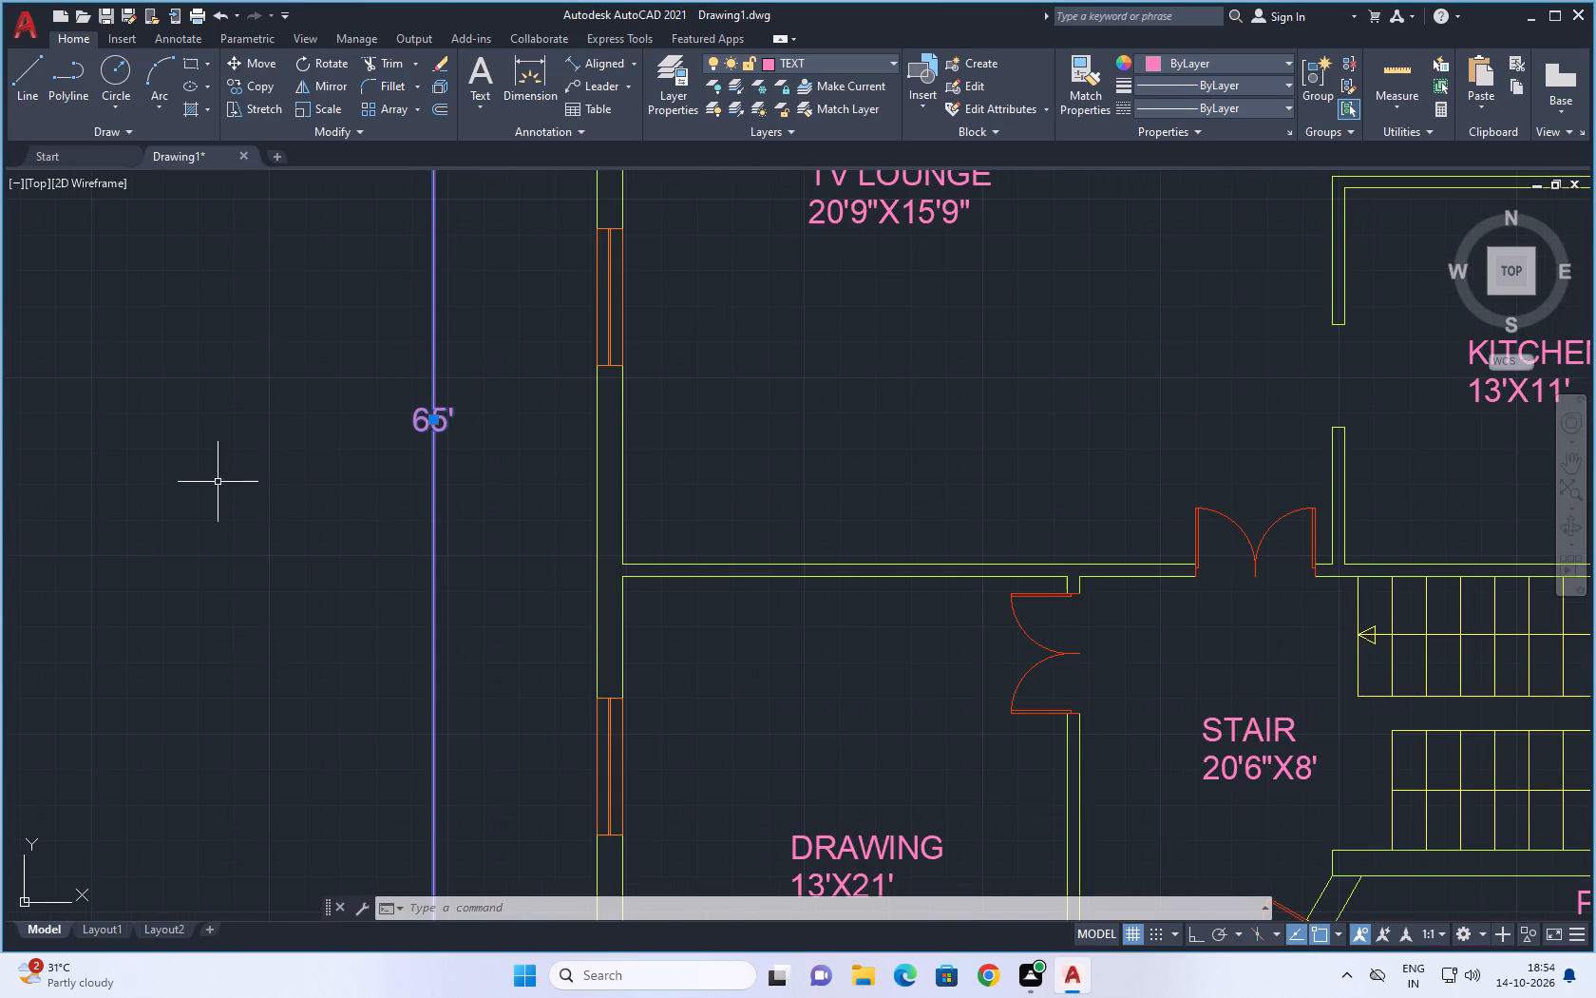
pyautogui.click(215, 482)
pyautogui.press('Escape')
pyautogui.press('Escape')
# Add an aligned dimension outside the short exterior wall along the passage, from the outer corner by BATH ROOM to the outer corner by BATH.
pyautogui.scroll(-2, 245, 468)
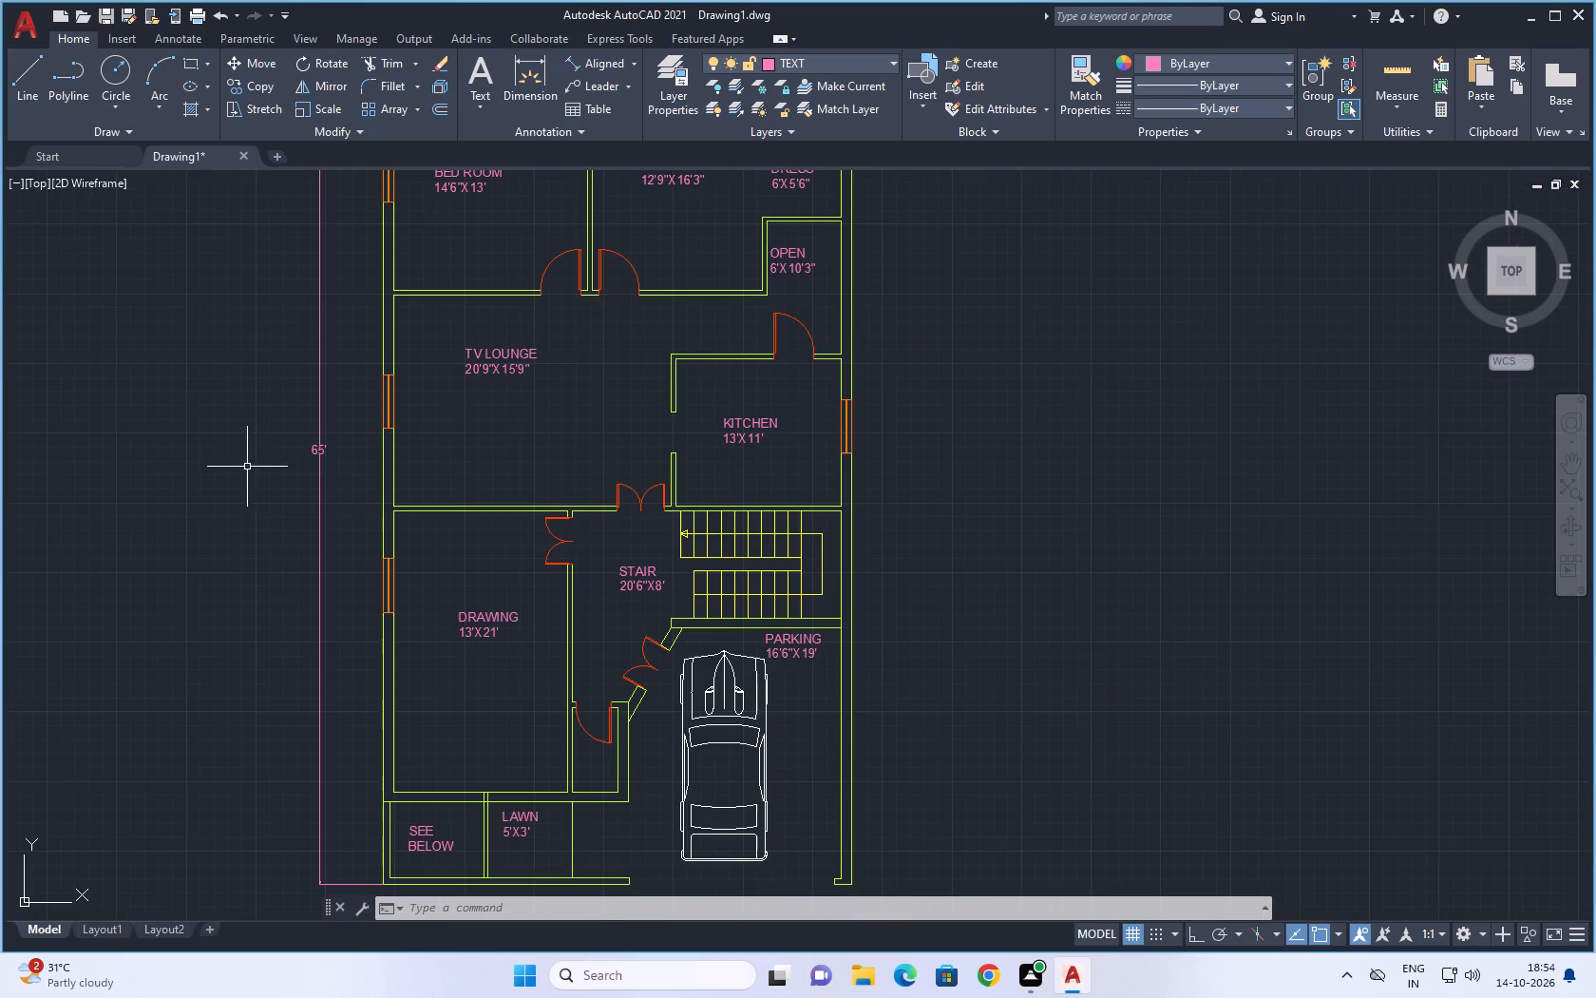
pyautogui.moveTo(973, 443); pyautogui.dragTo(978, 583, button='middle')
pyautogui.scroll(-1, 979, 410)
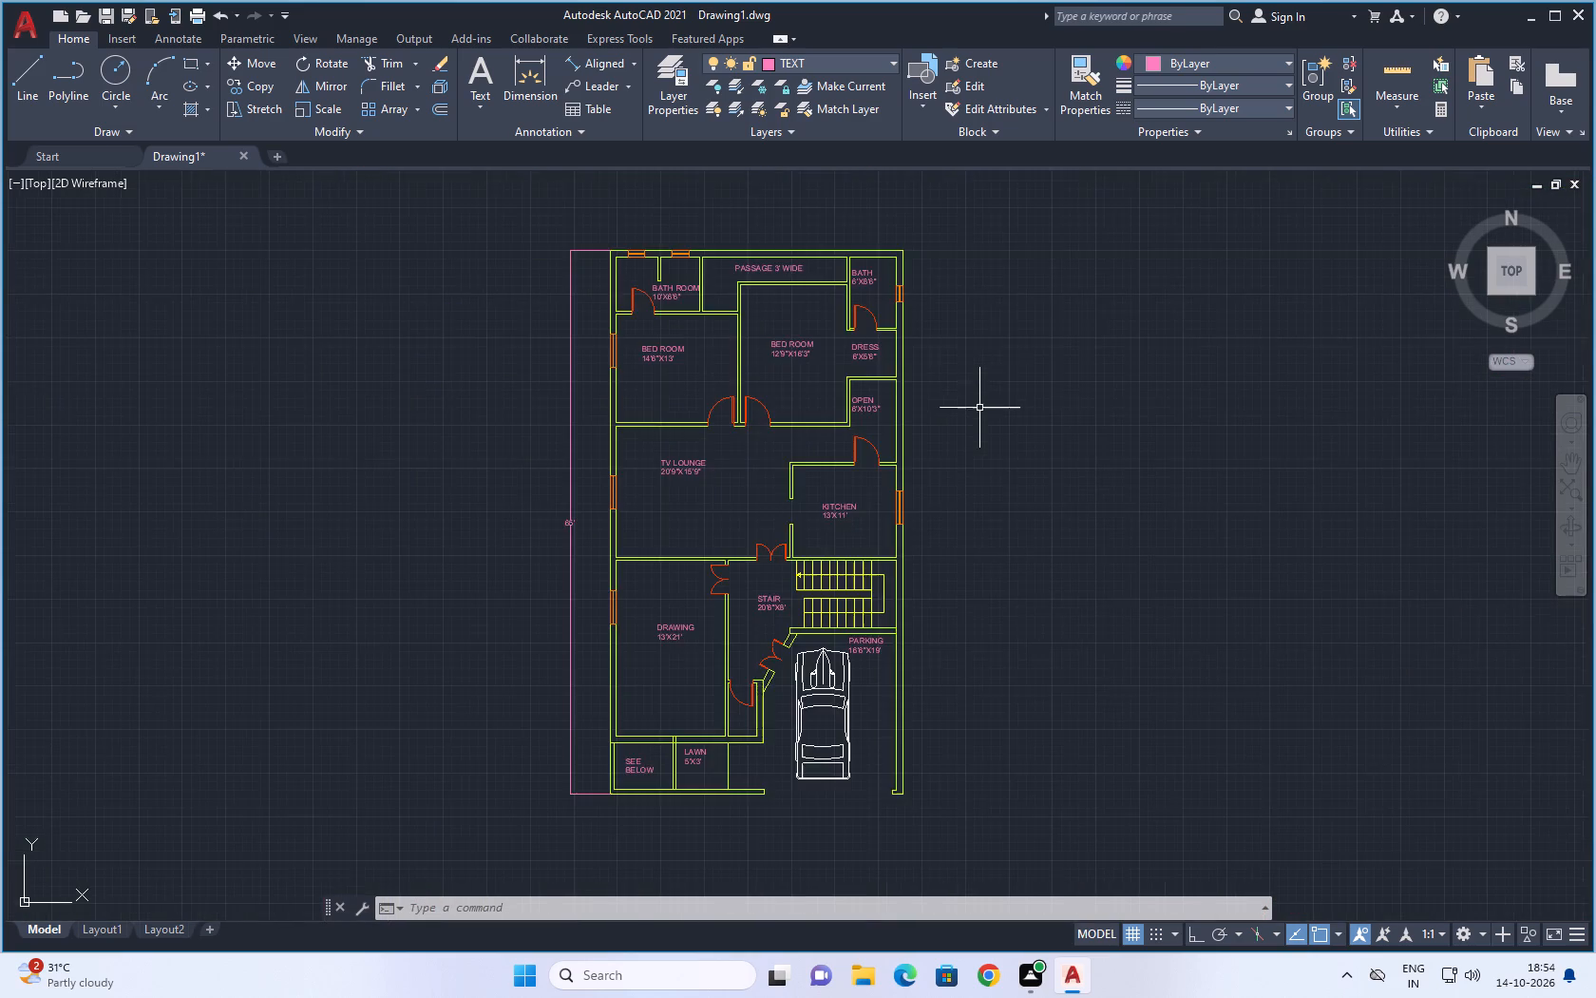
pyautogui.moveTo(992, 374); pyautogui.dragTo(978, 569, button='middle')
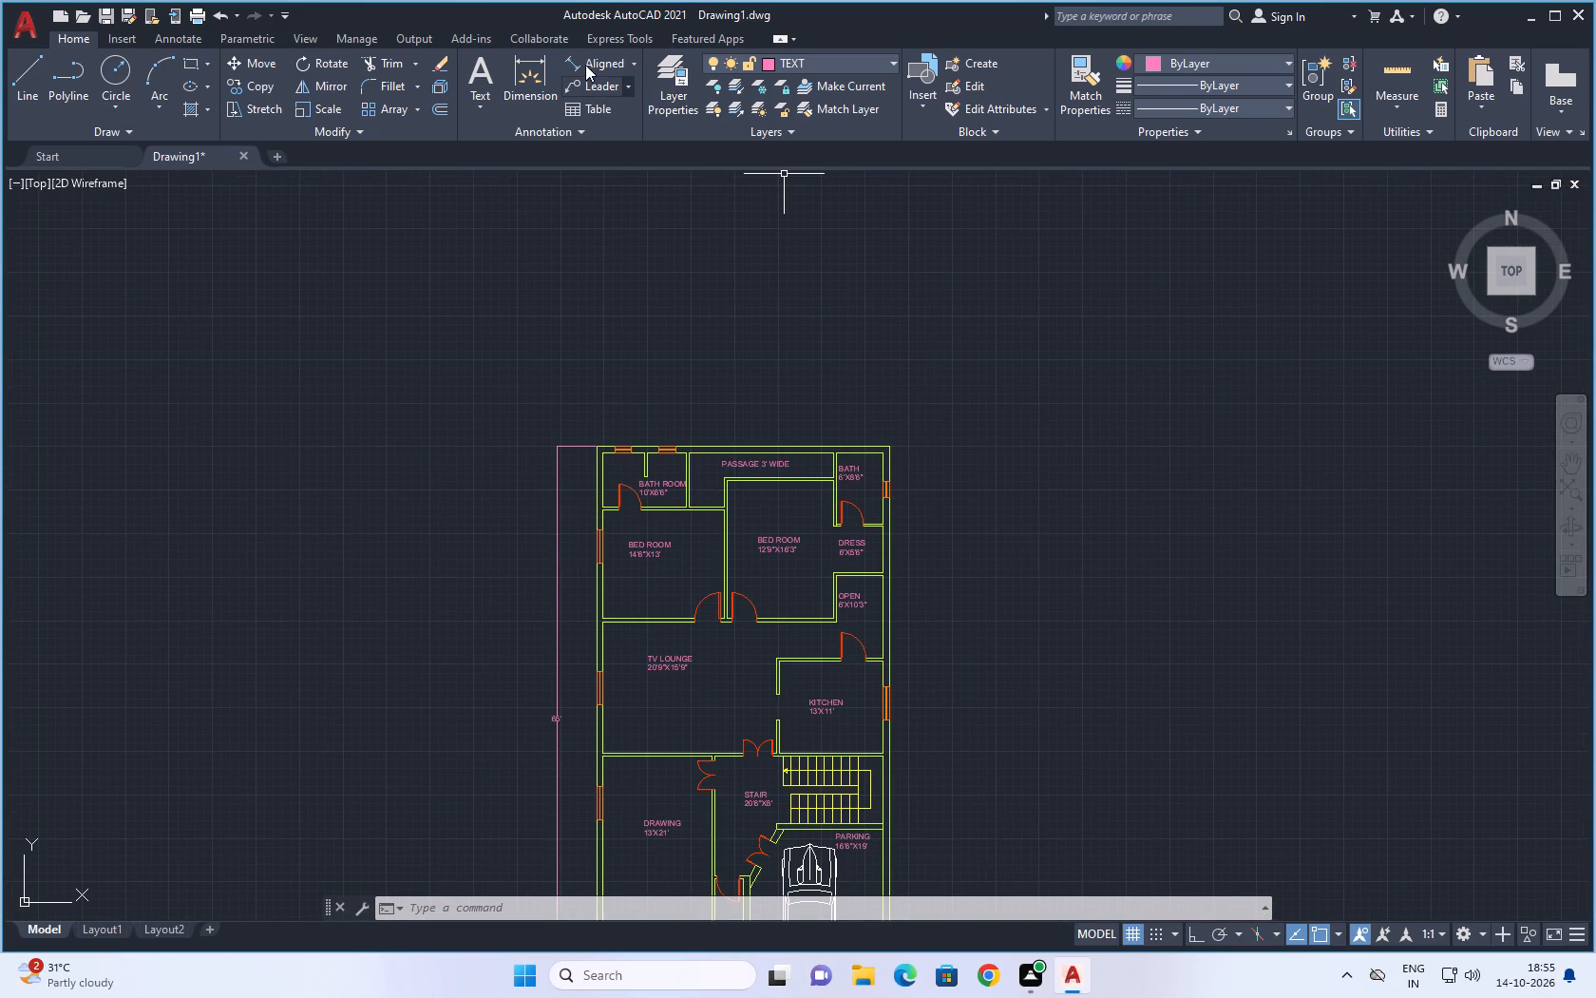
pyautogui.click(588, 60)
pyautogui.scroll(4, 632, 415)
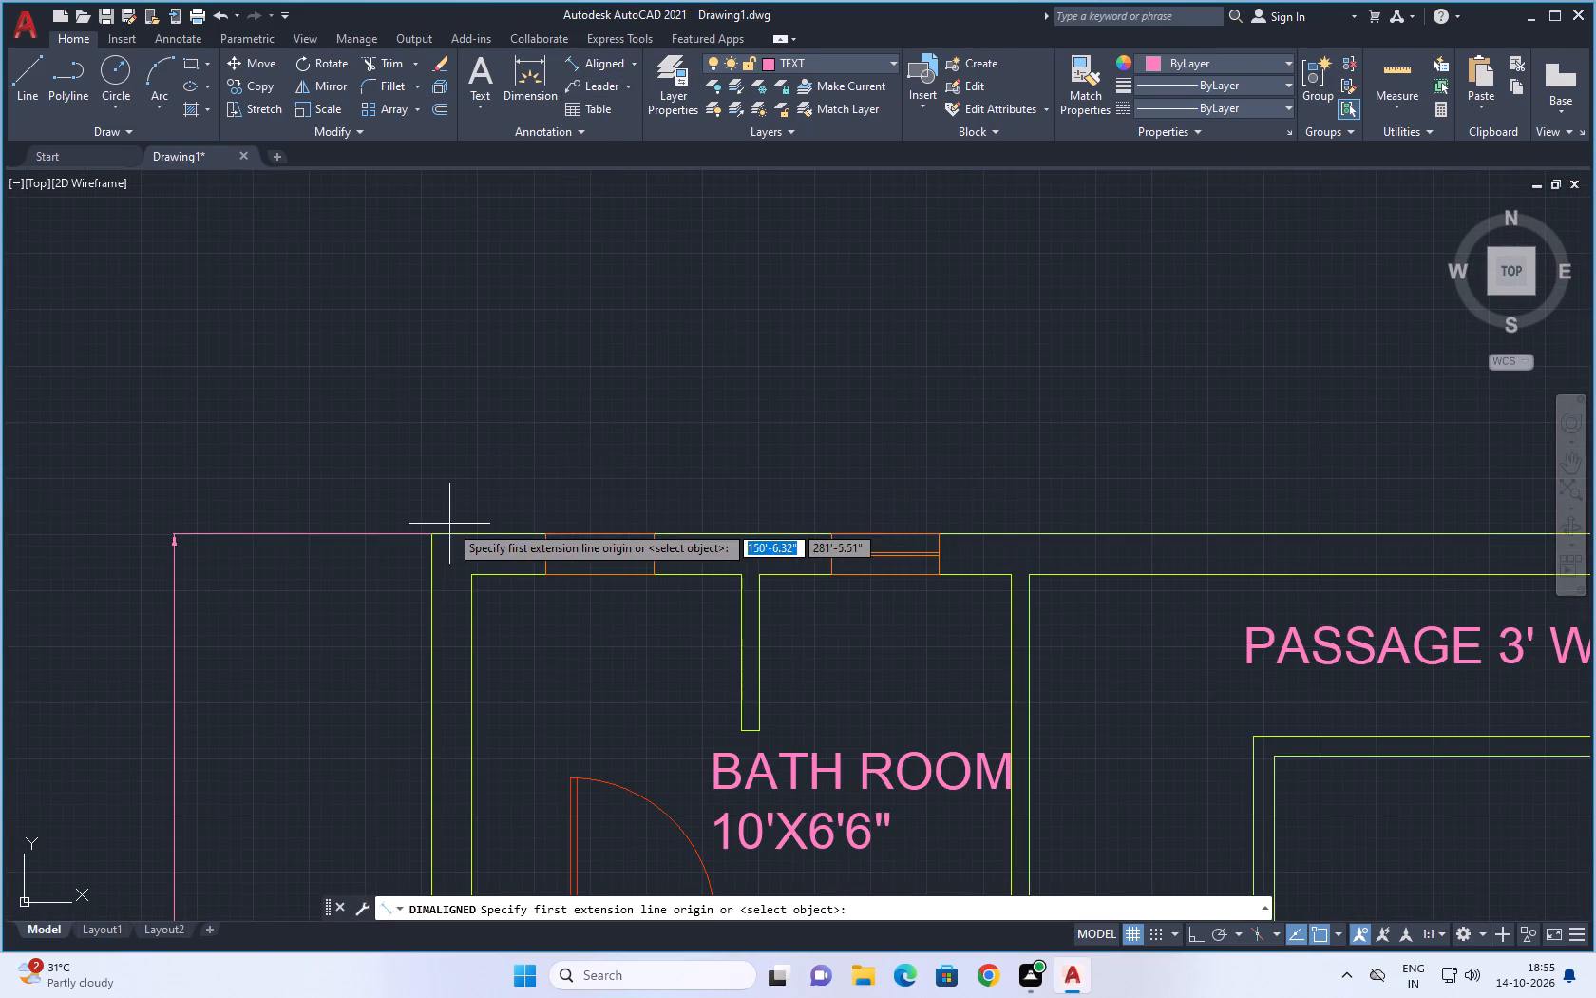
pyautogui.click(428, 534)
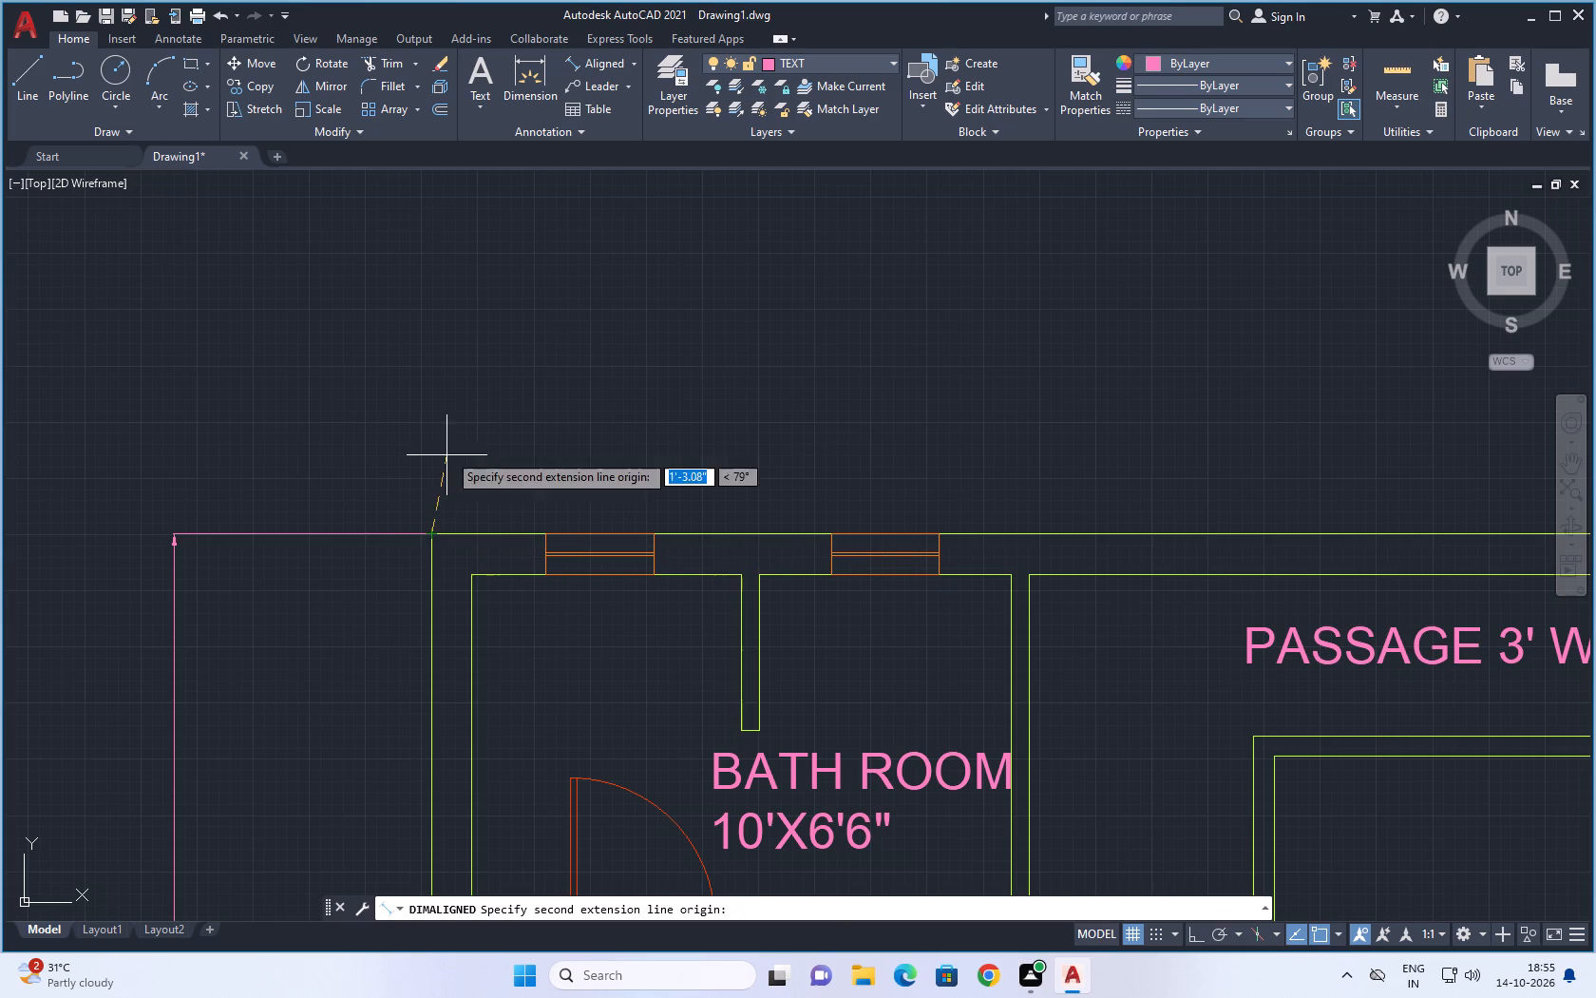
pyautogui.scroll(-3, 1049, 416)
pyautogui.moveTo(1157, 423); pyautogui.dragTo(674, 487, button='middle')
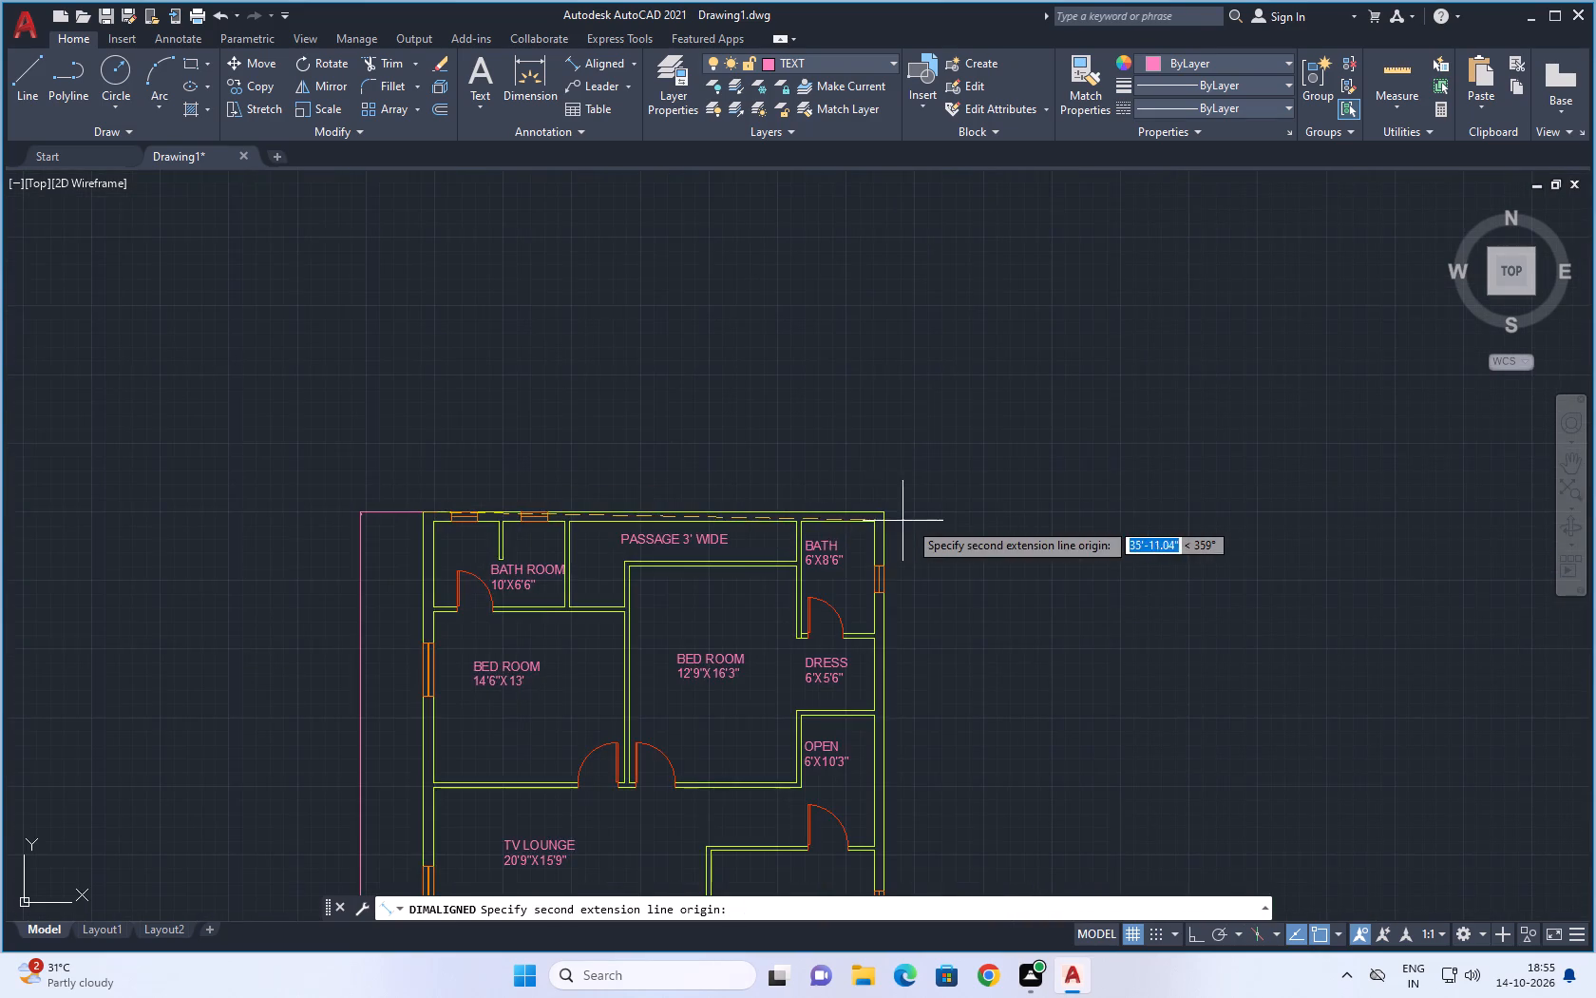
pyautogui.scroll(4, 910, 521)
pyautogui.click(747, 477)
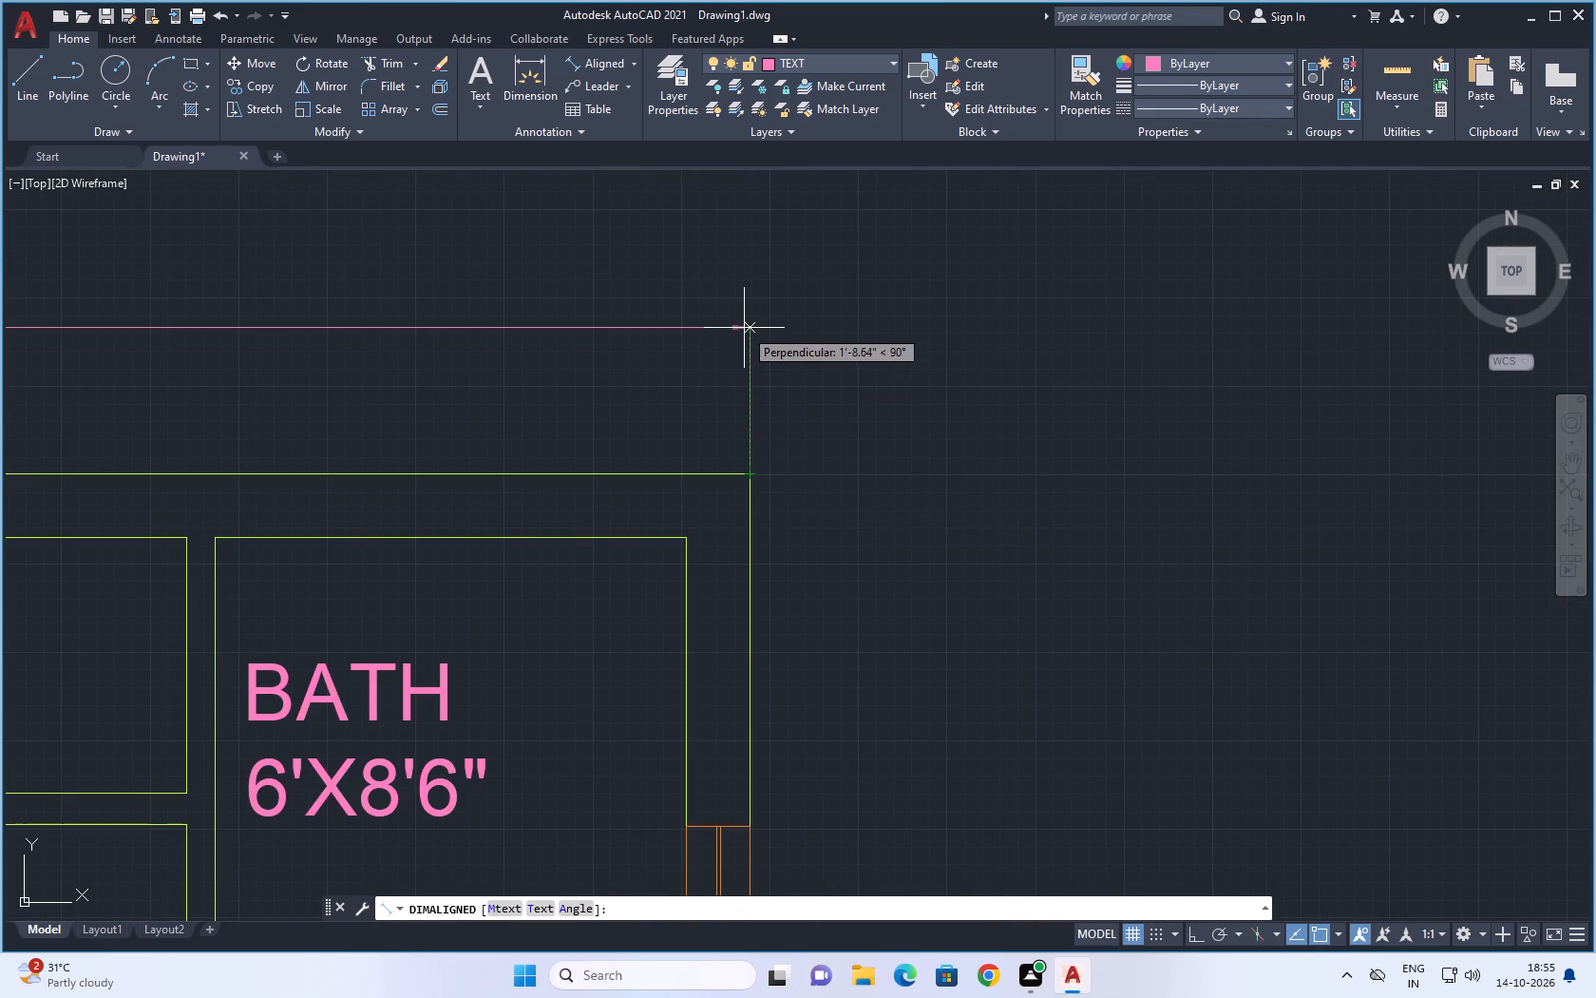
pyautogui.scroll(-2, 744, 328)
pyautogui.moveTo(744, 327); pyautogui.dragTo(991, 303, button='middle')
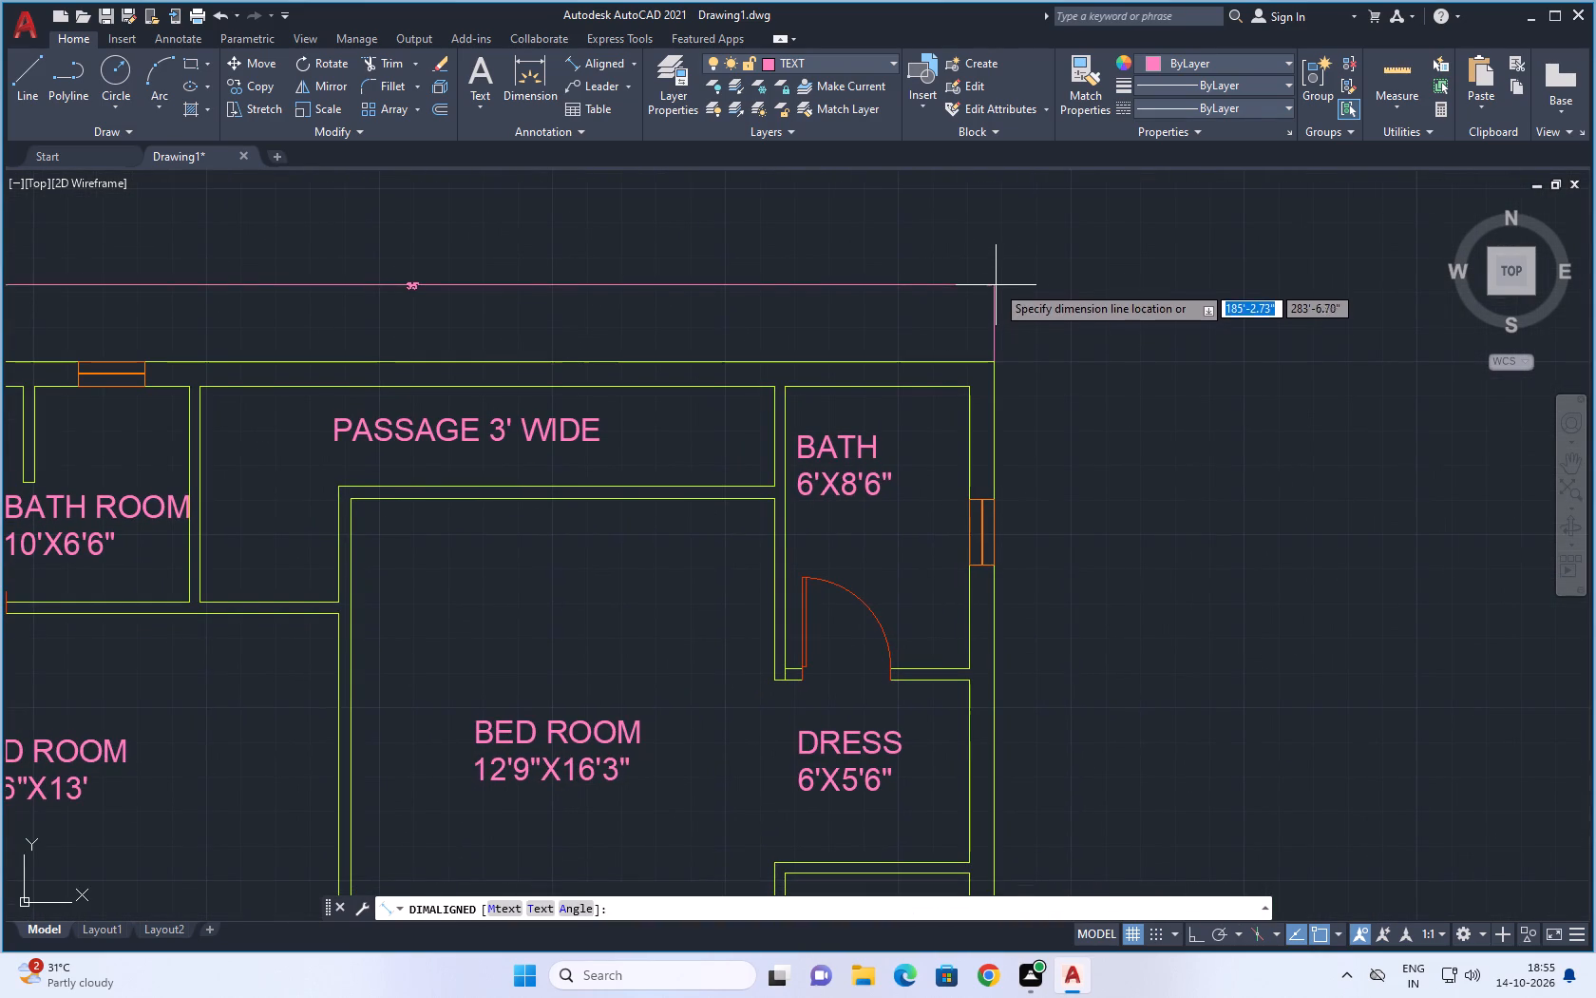
pyautogui.click(991, 275)
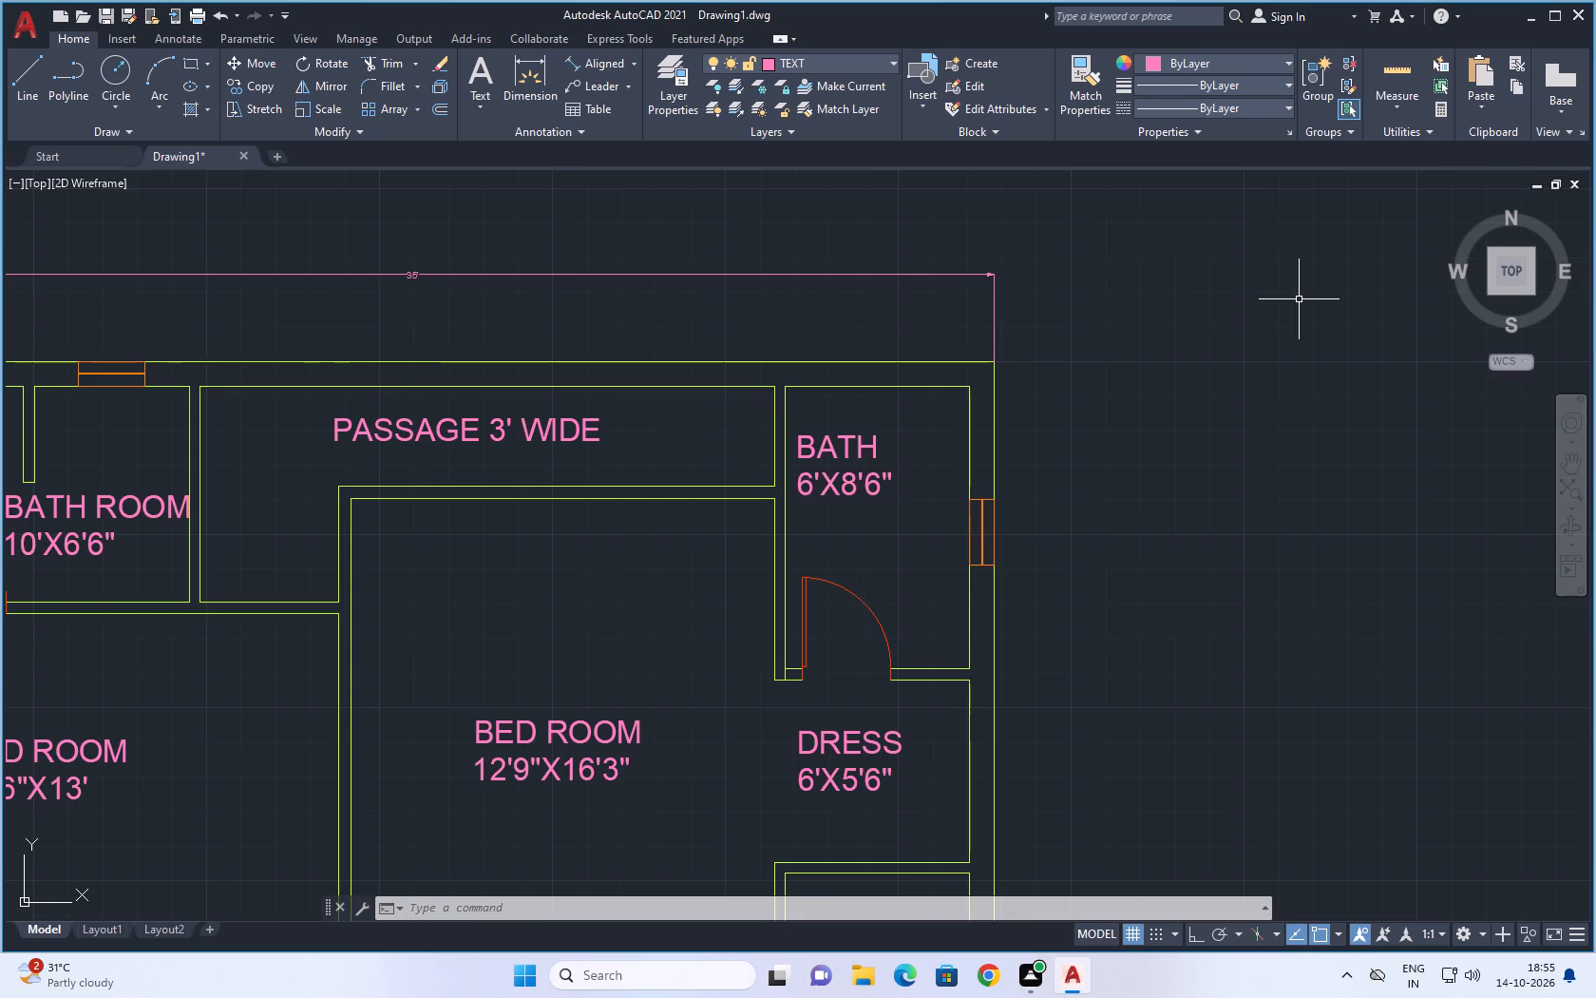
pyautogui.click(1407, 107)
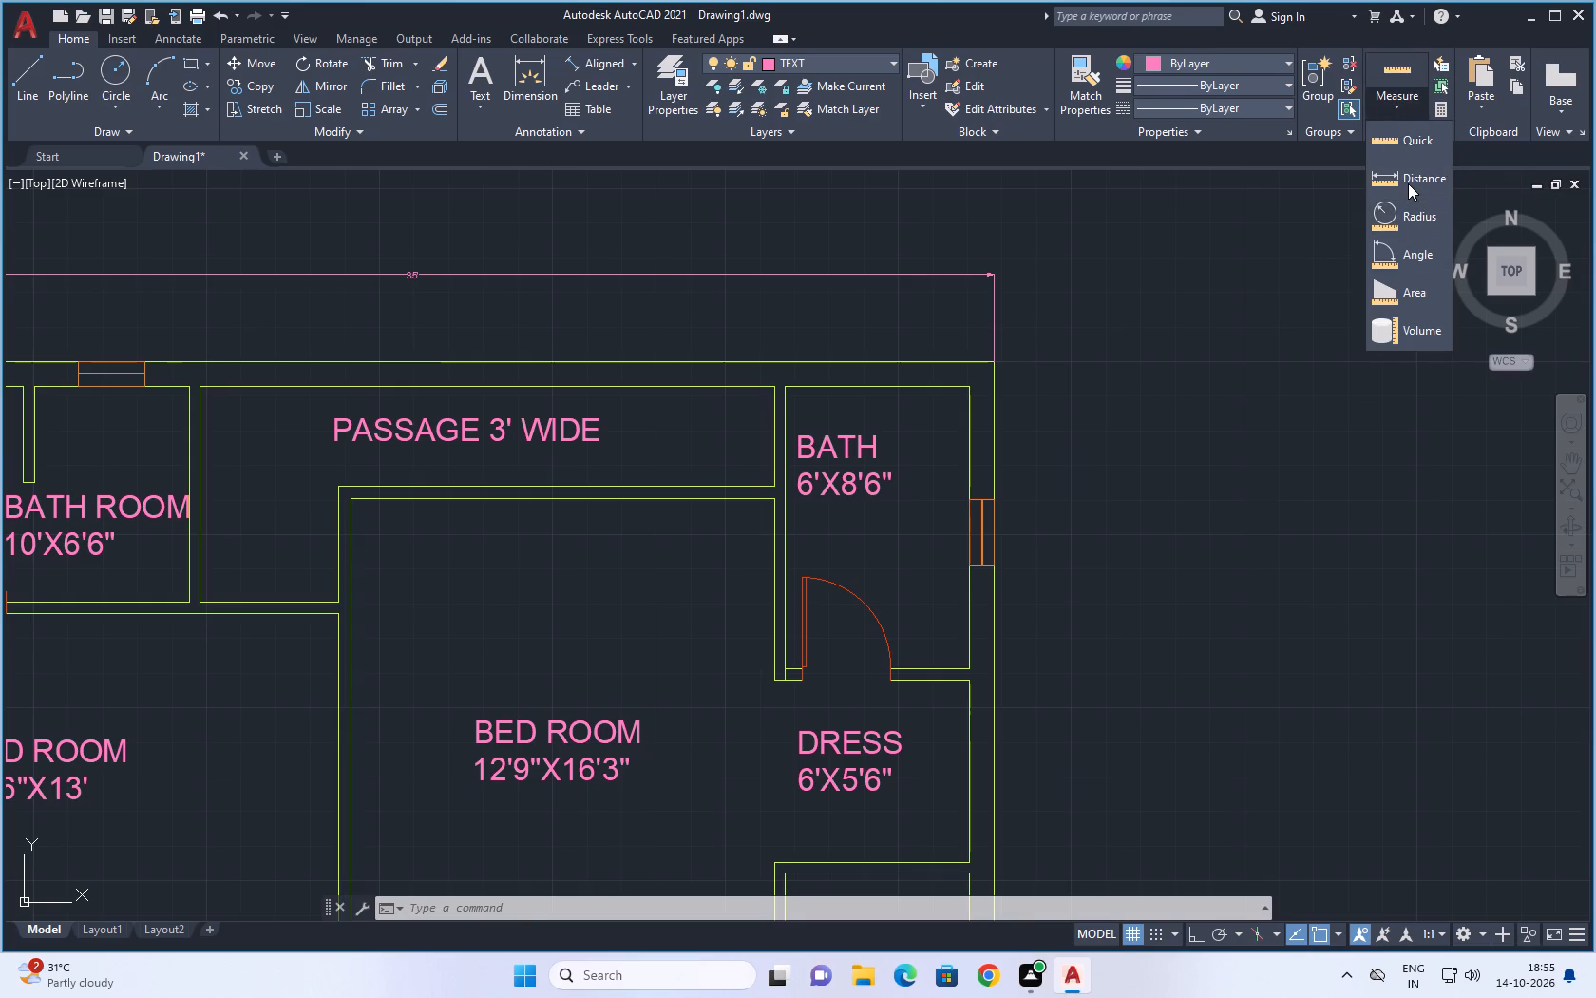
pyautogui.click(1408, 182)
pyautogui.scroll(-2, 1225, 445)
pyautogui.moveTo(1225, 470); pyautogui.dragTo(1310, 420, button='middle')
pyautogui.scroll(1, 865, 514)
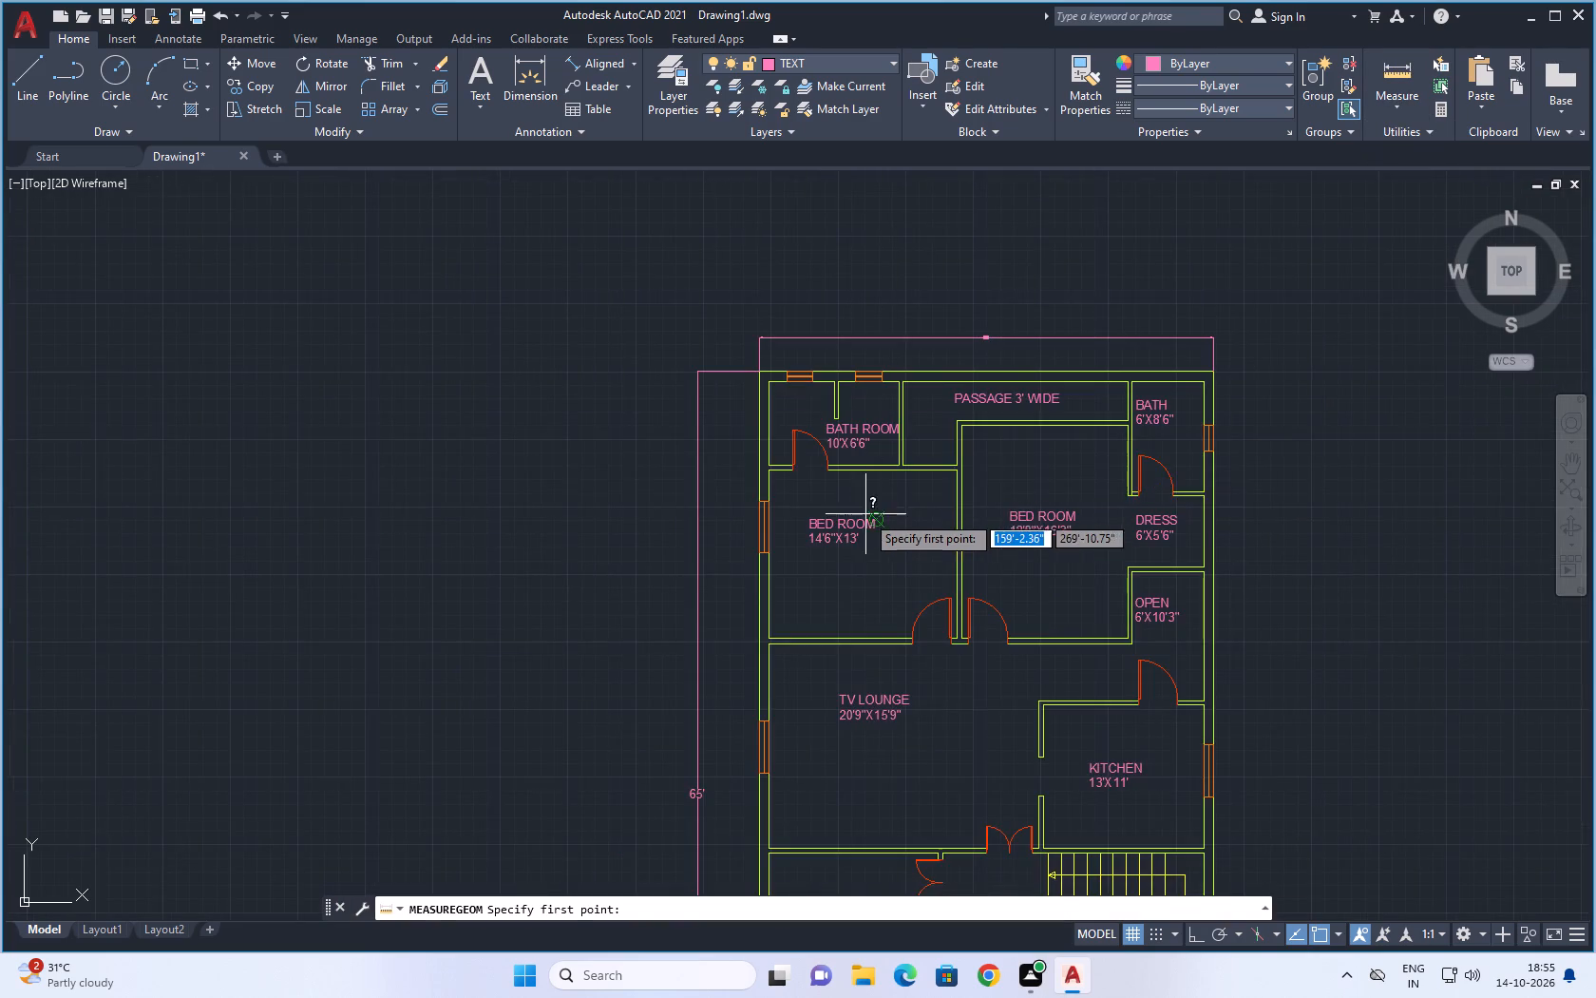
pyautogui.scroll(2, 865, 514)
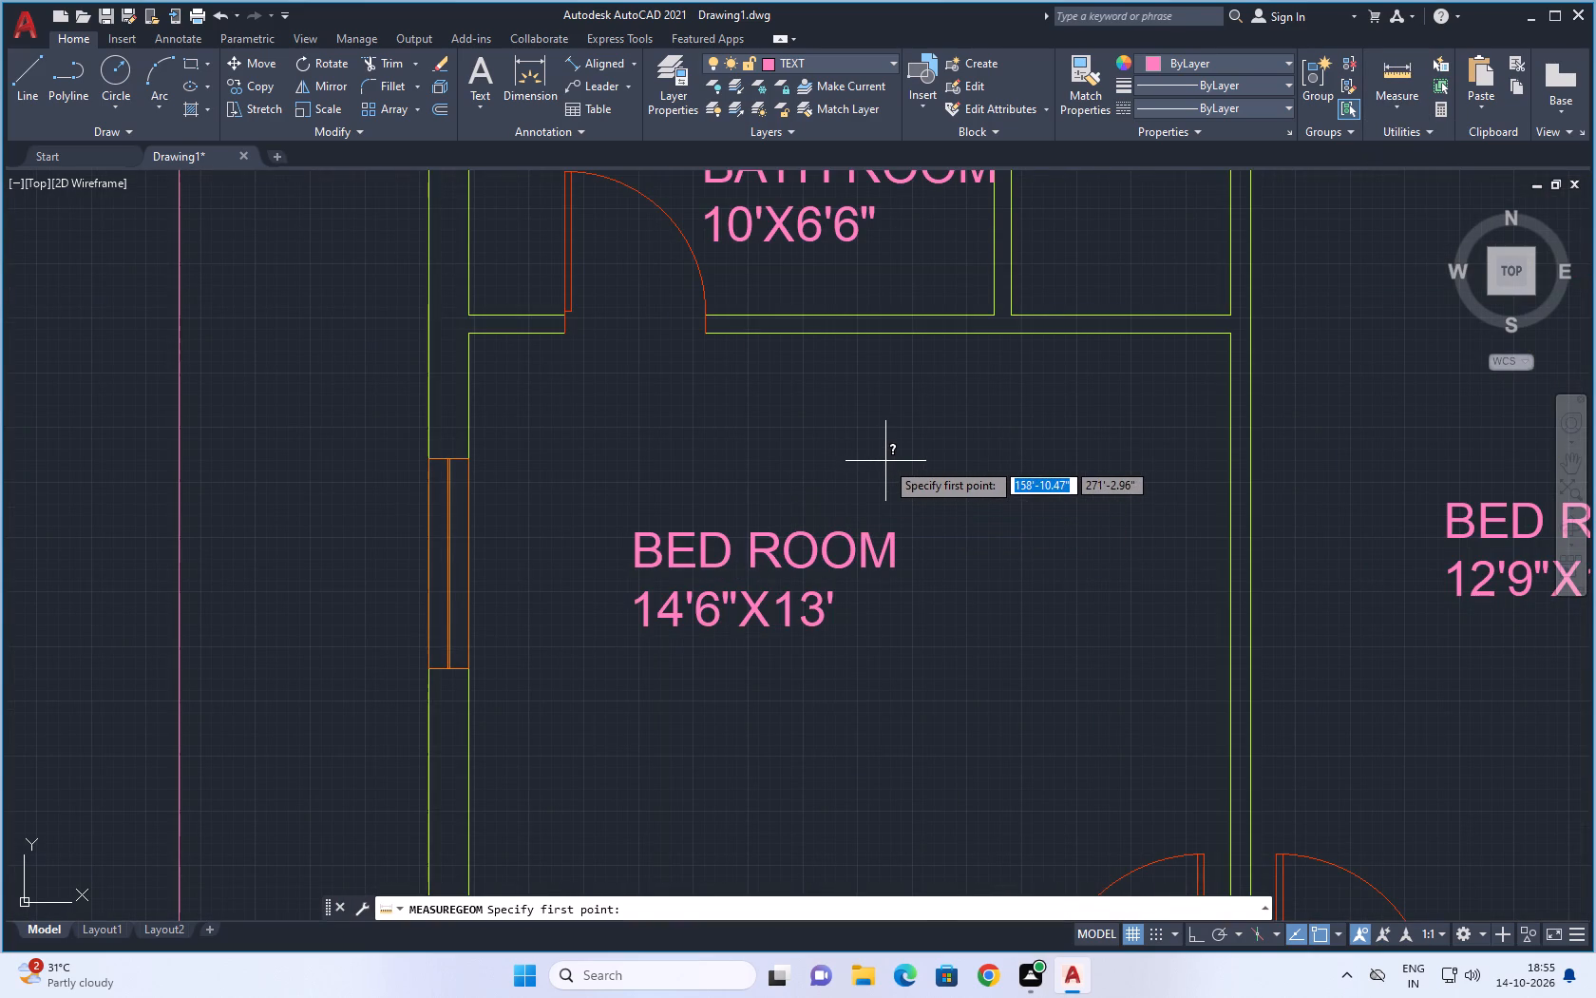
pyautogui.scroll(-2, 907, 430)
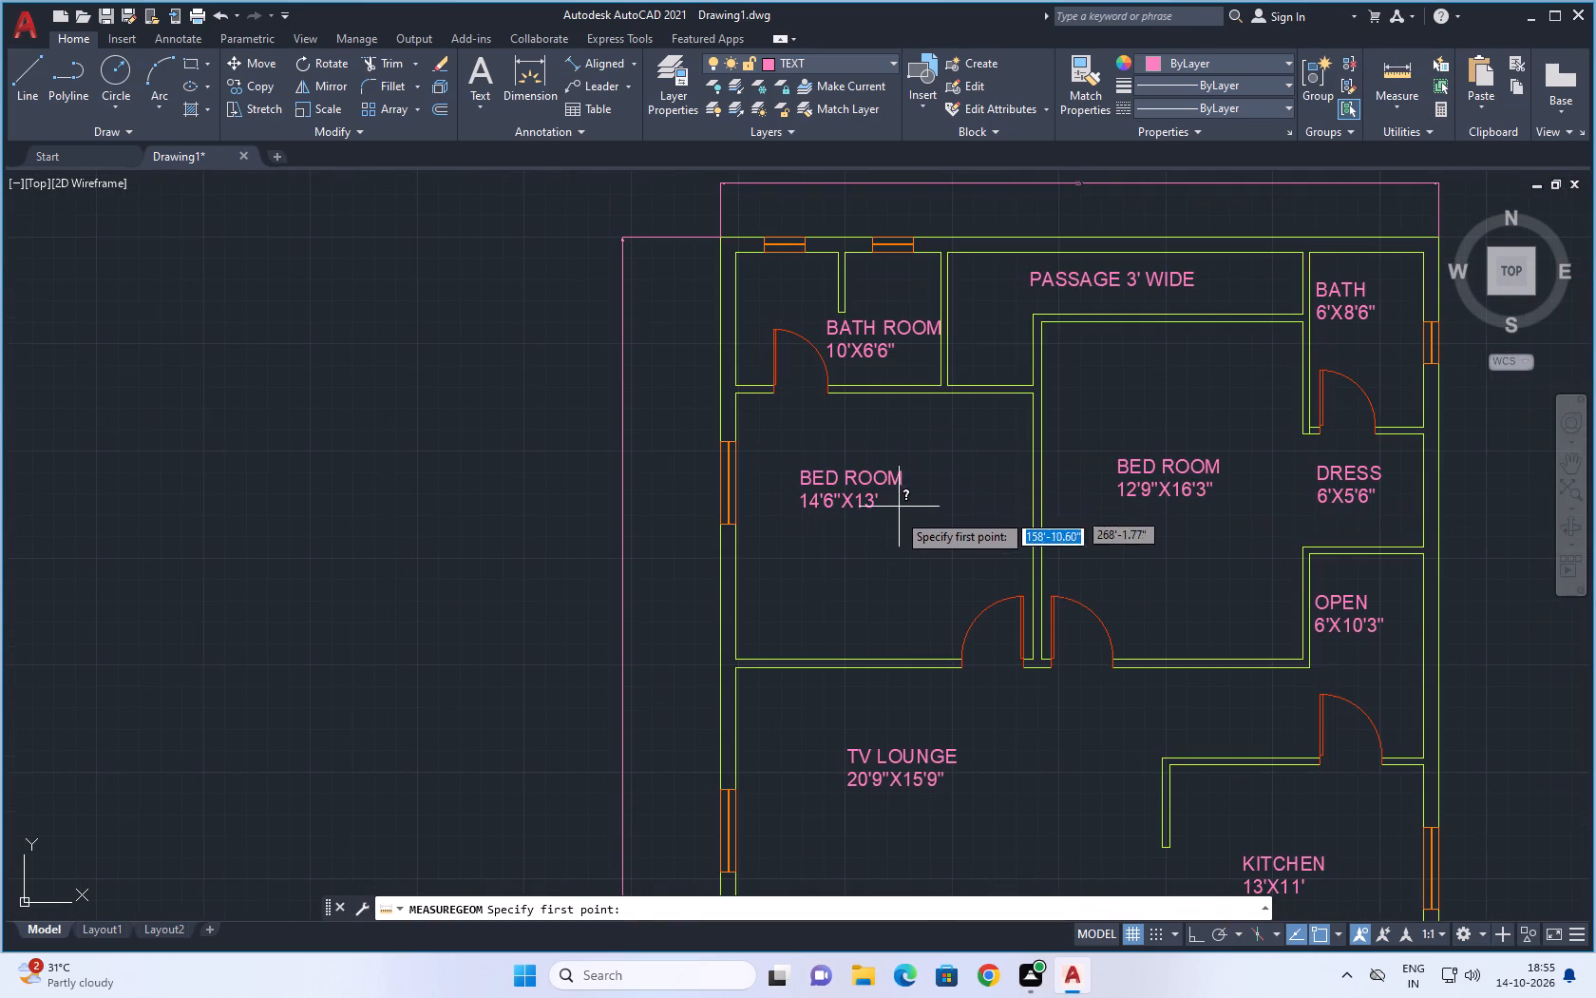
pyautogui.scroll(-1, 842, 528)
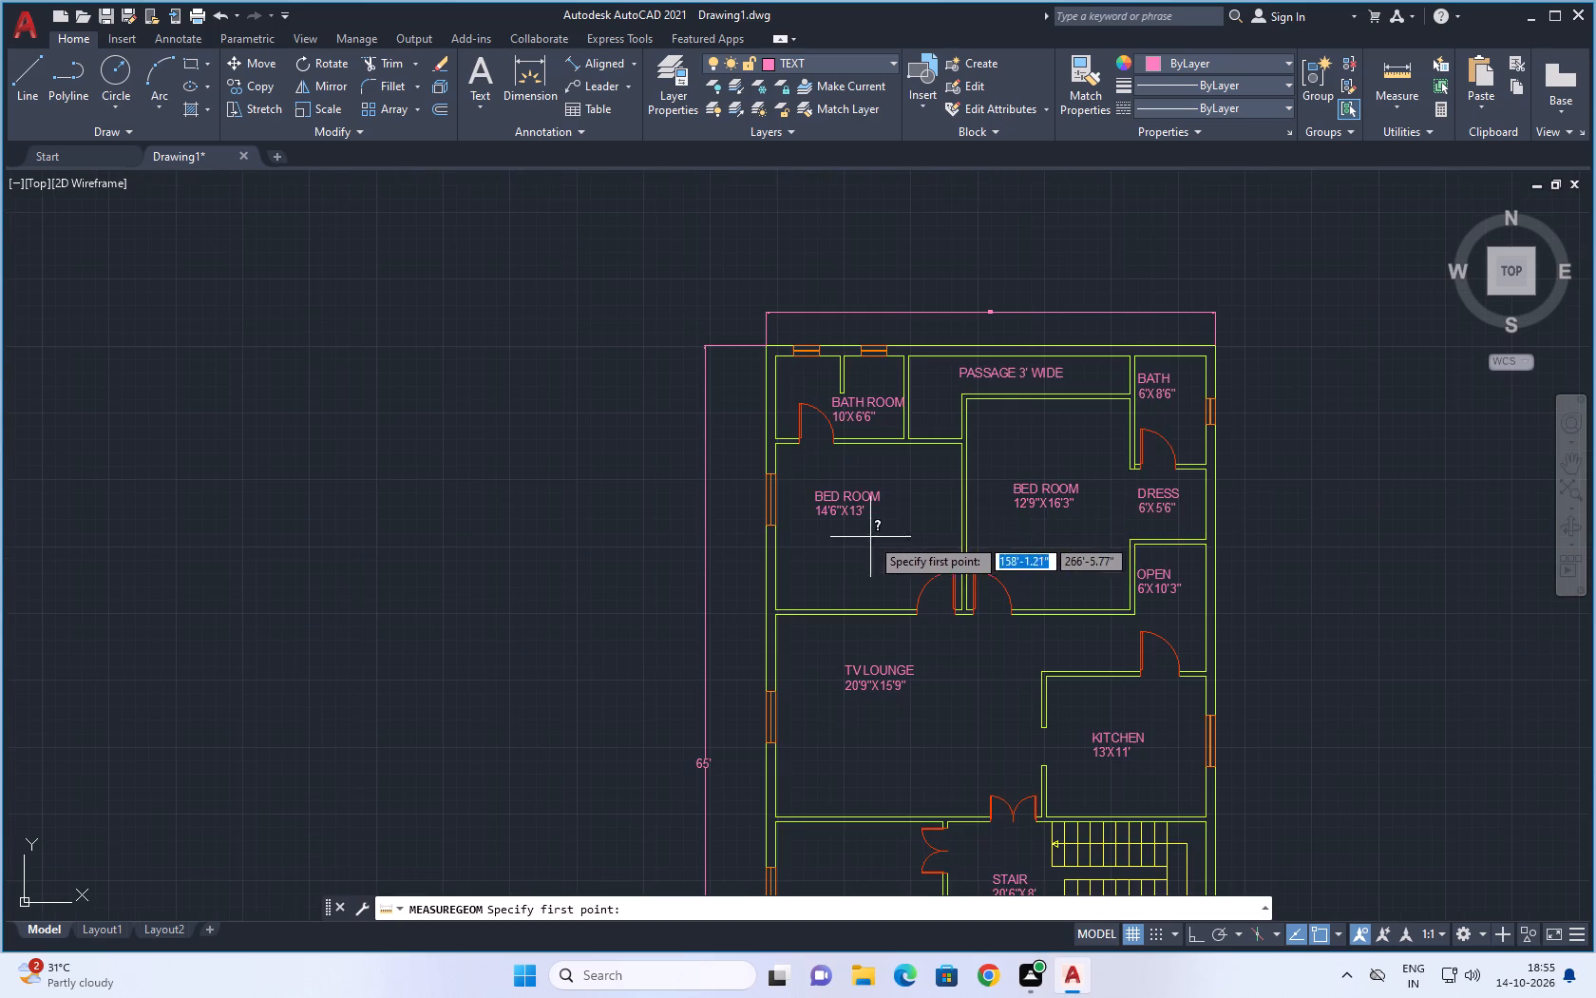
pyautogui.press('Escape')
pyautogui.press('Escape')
# Set the text height of the dimension outside the short exterior wall to 8" and deselect it.
pyautogui.scroll(3, 986, 332)
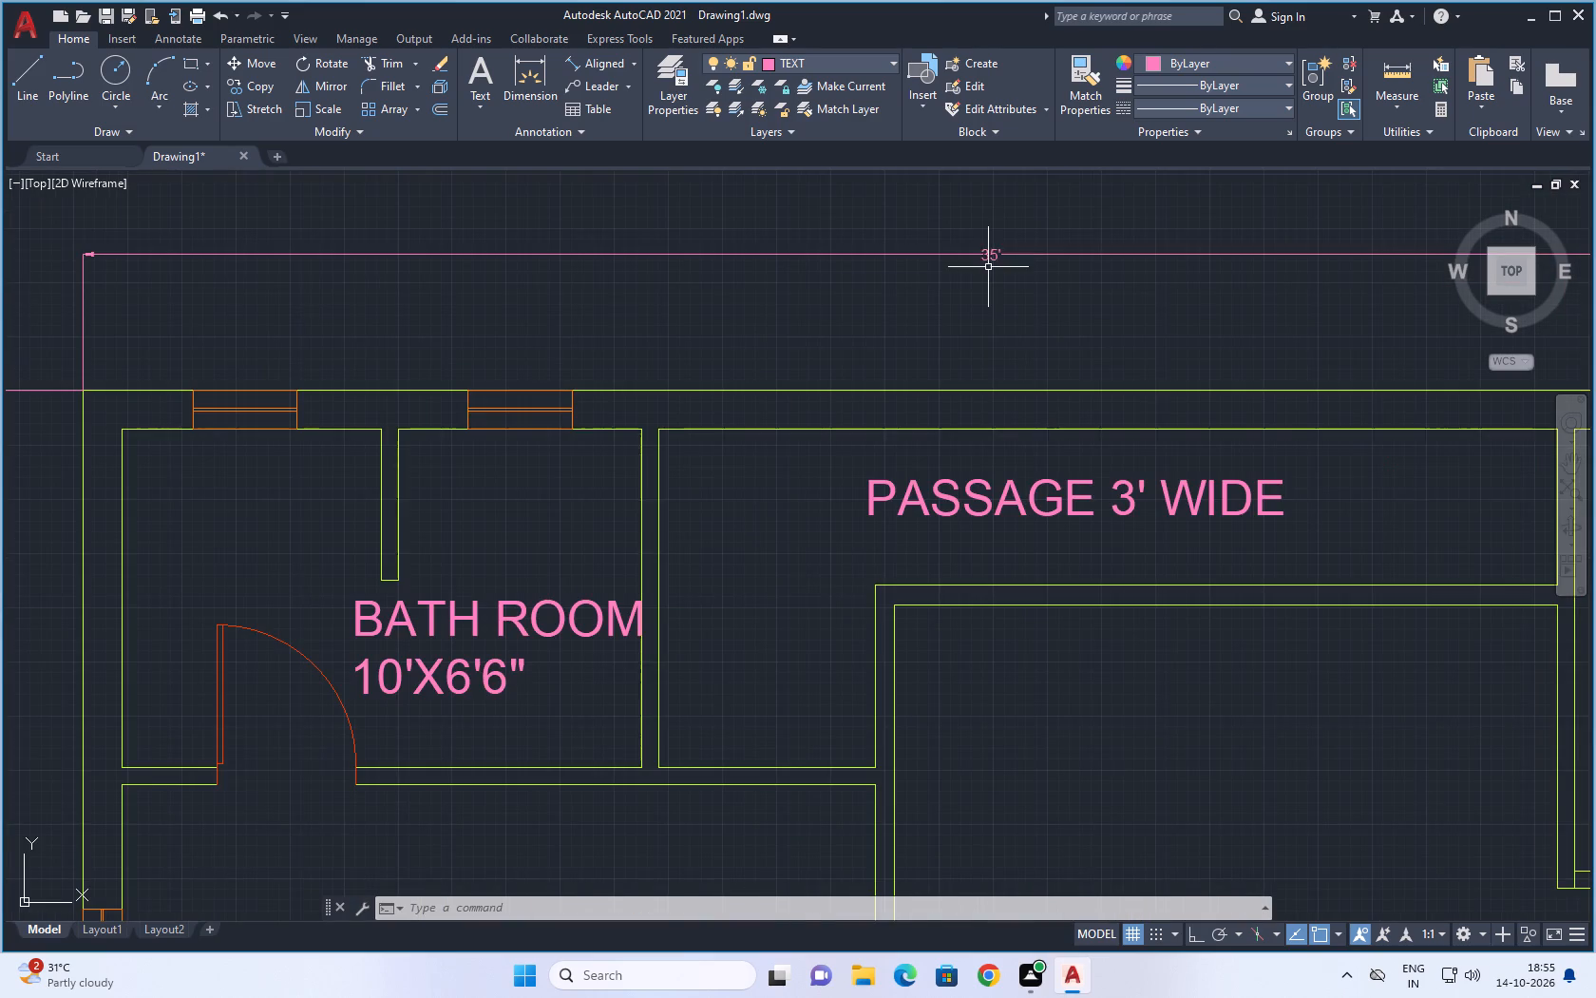
pyautogui.click(988, 256)
pyautogui.rightClick(987, 257)
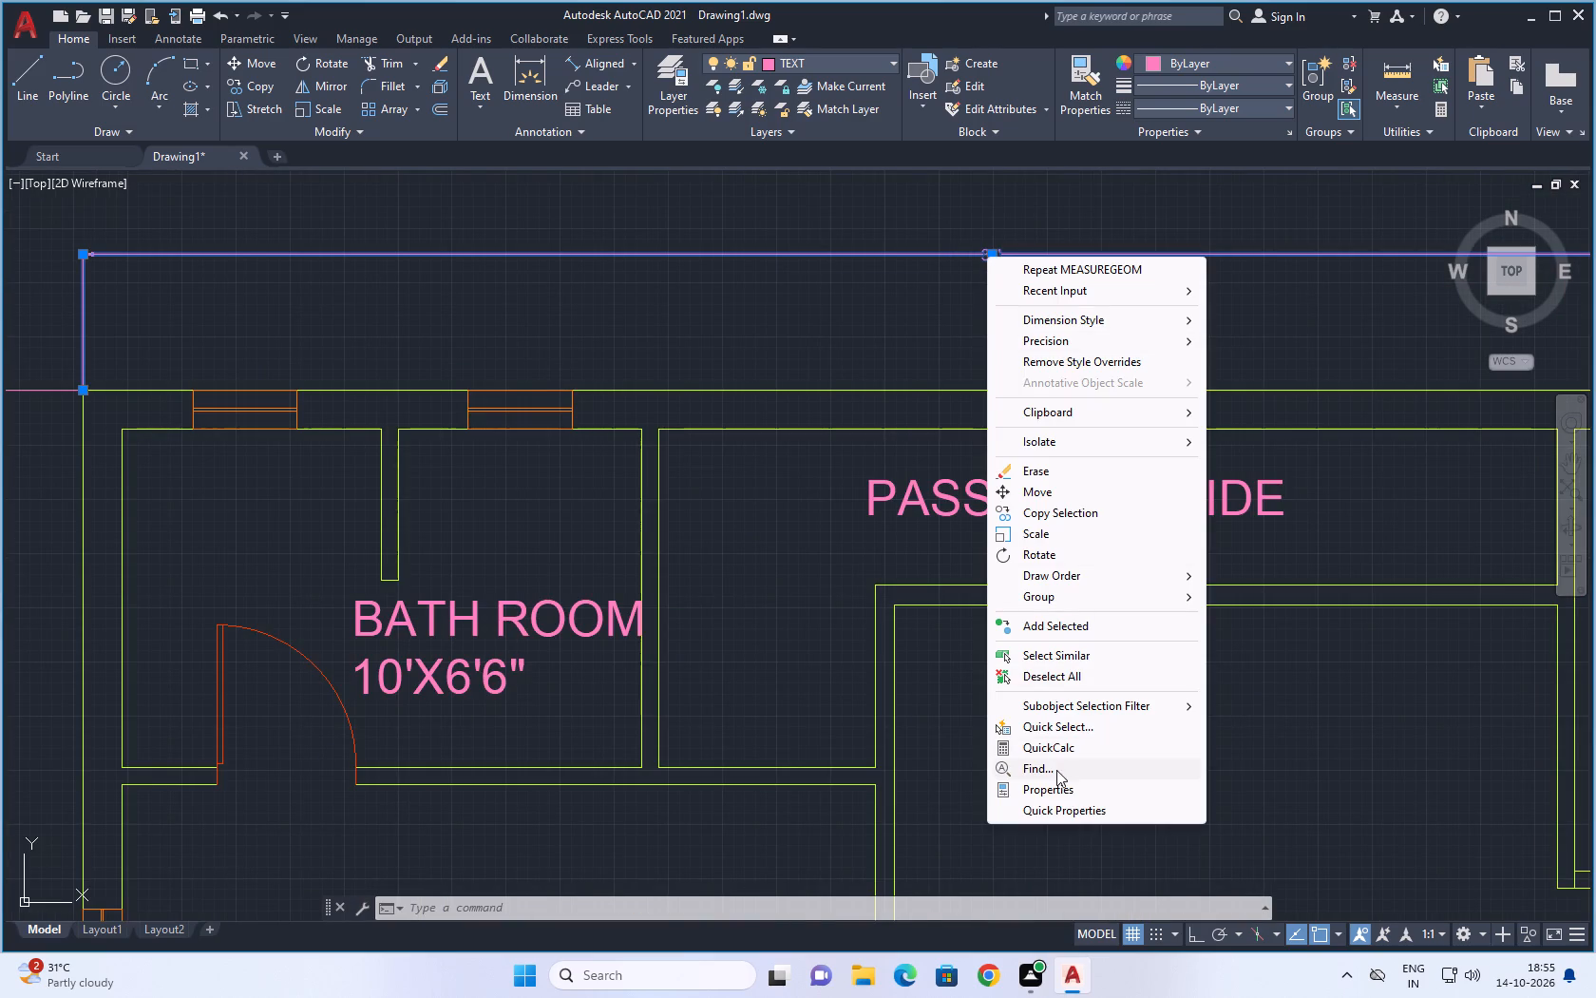
pyautogui.click(1058, 784)
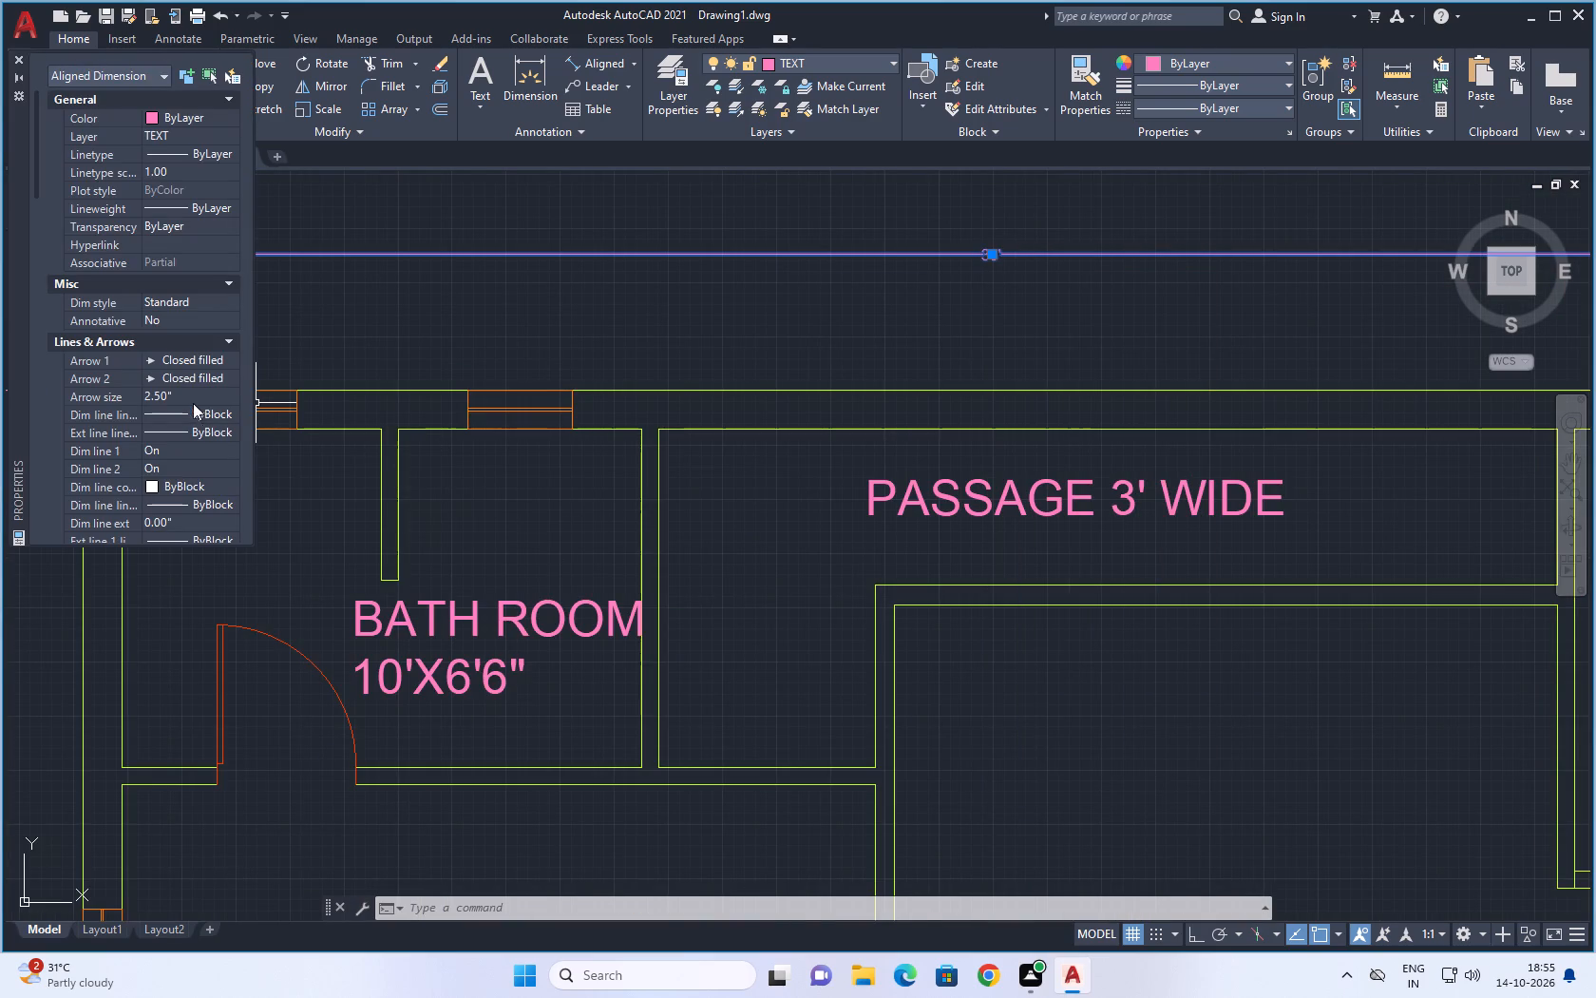
pyautogui.scroll(-1, 176, 415)
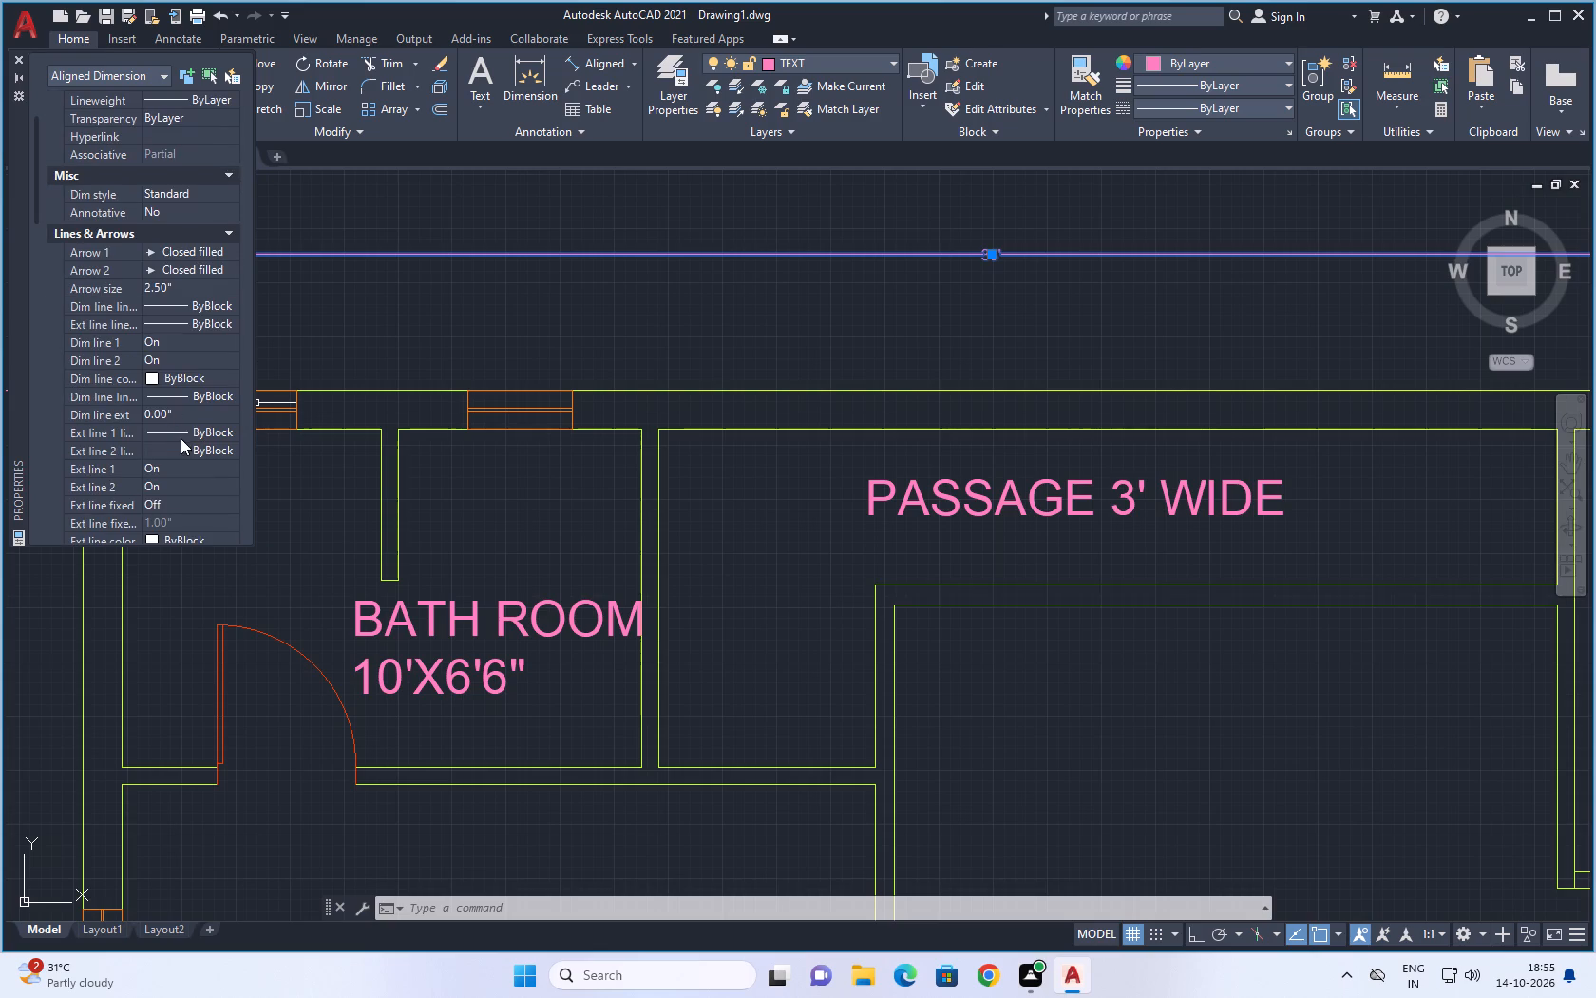
pyautogui.scroll(1, 174, 388)
pyautogui.scroll(-2, 174, 388)
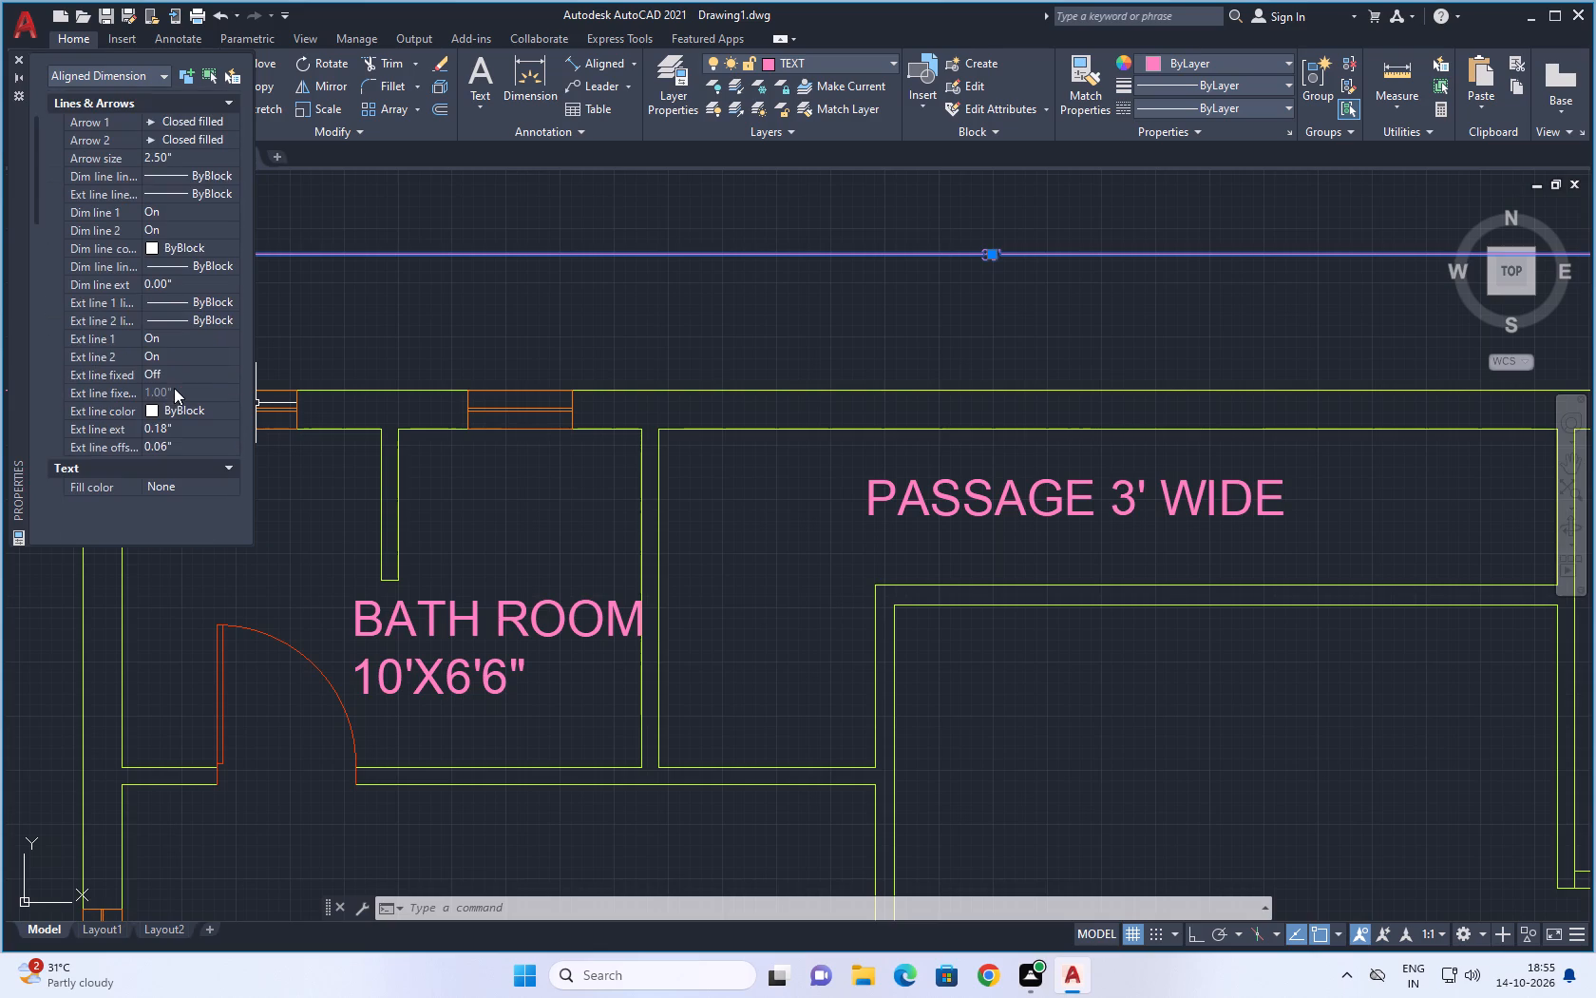
pyautogui.scroll(-1, 177, 402)
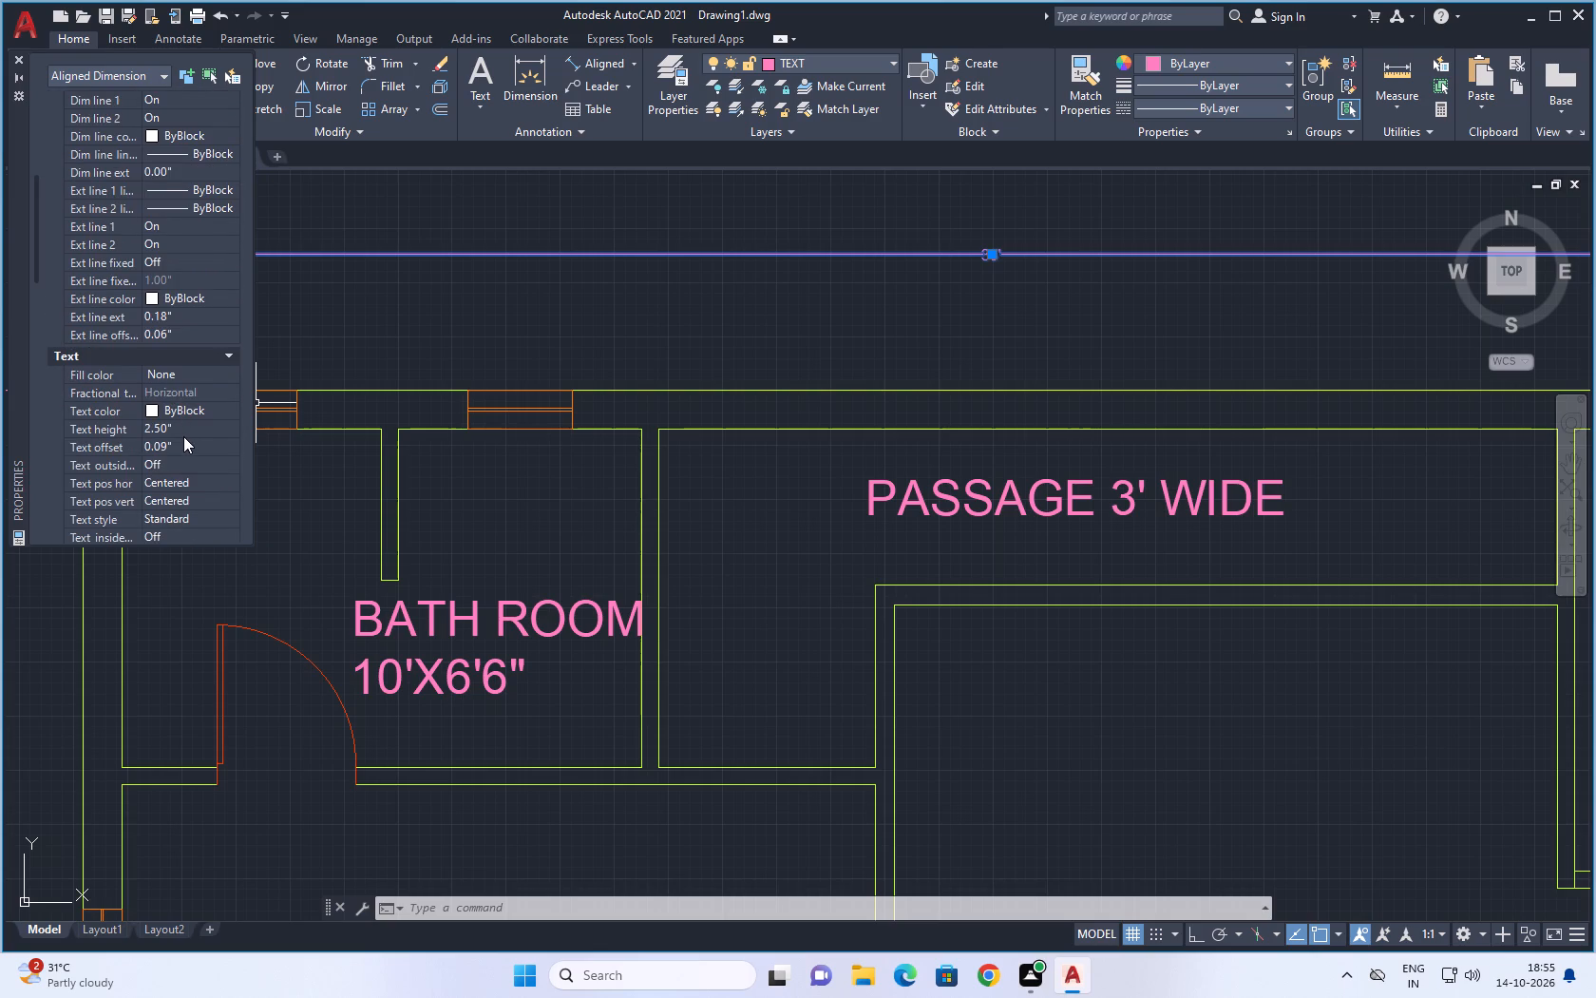
pyautogui.click(186, 430)
pyautogui.press('8')
pyautogui.press('Return')
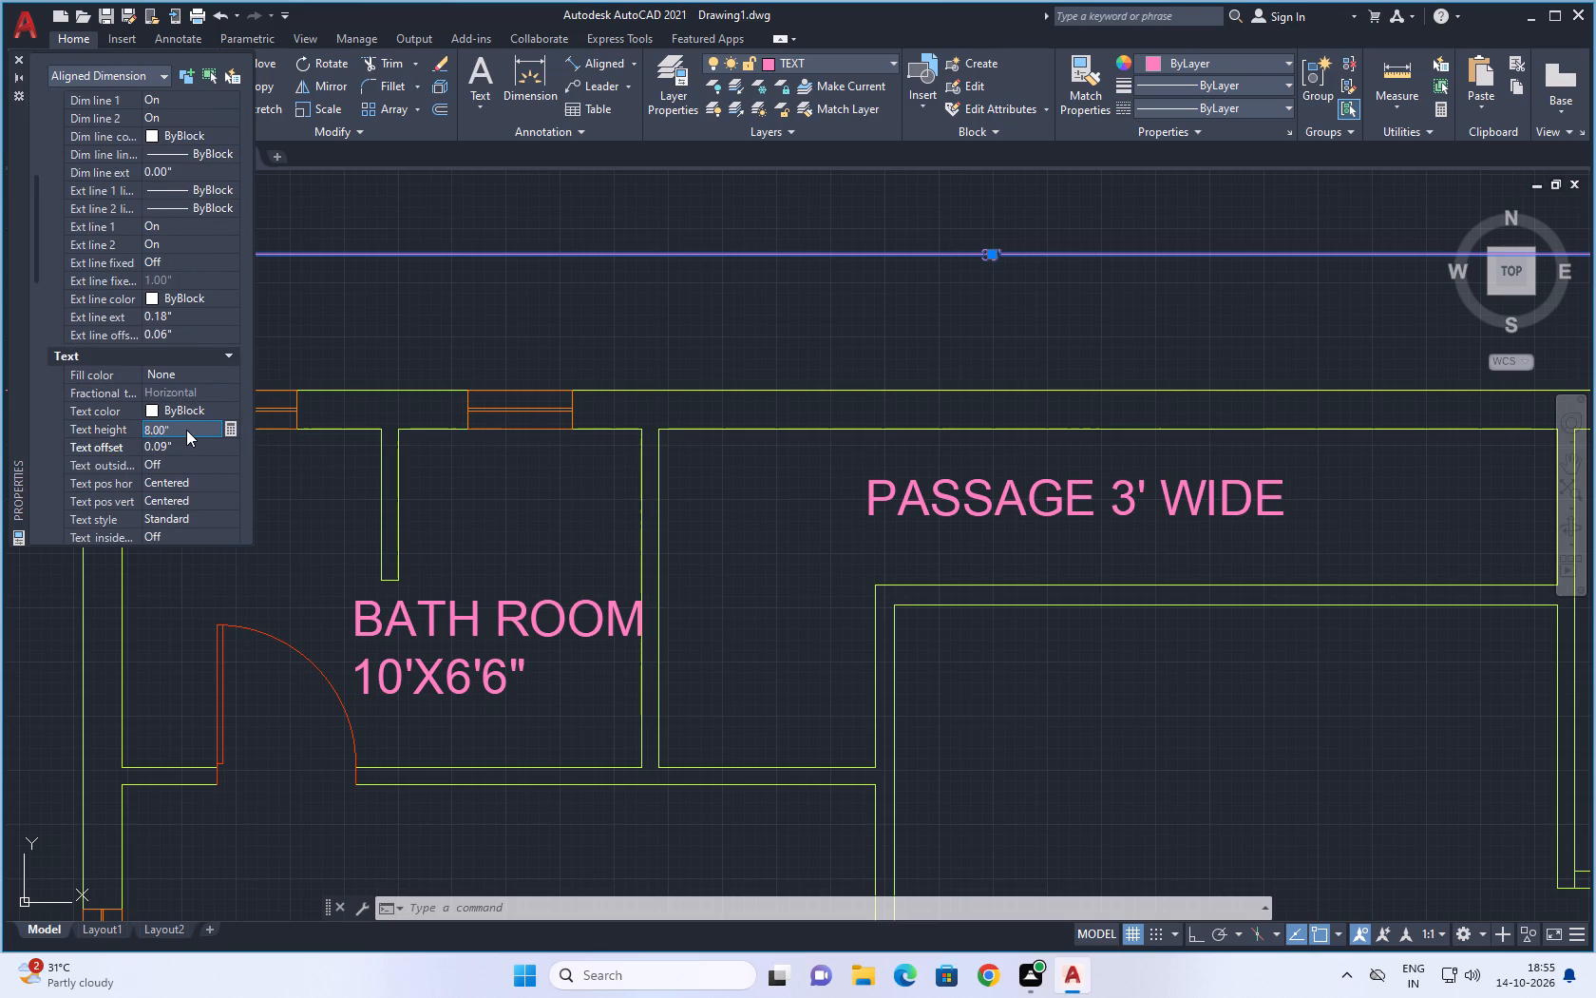
pyautogui.scroll(-2, 567, 293)
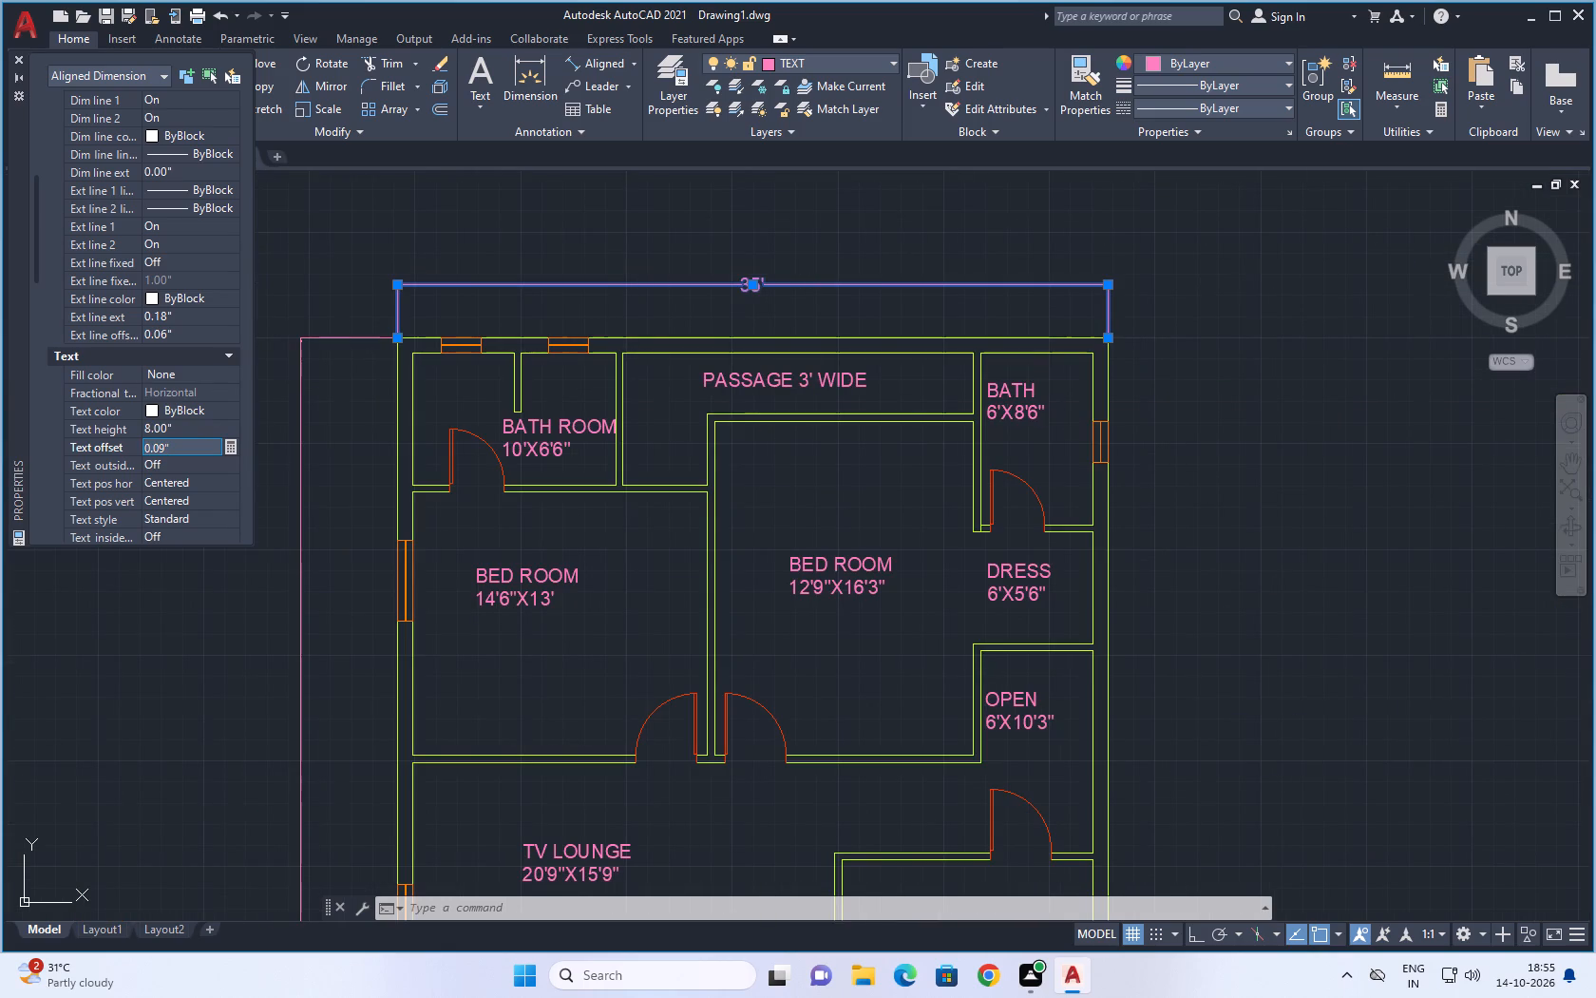
pyautogui.press('Escape')
# Copy the SEE BELOW label to the gate opening behind the car in the parking area.
pyautogui.scroll(-1, 1210, 460)
pyautogui.moveTo(1235, 430); pyautogui.dragTo(1206, 385, button='middle')
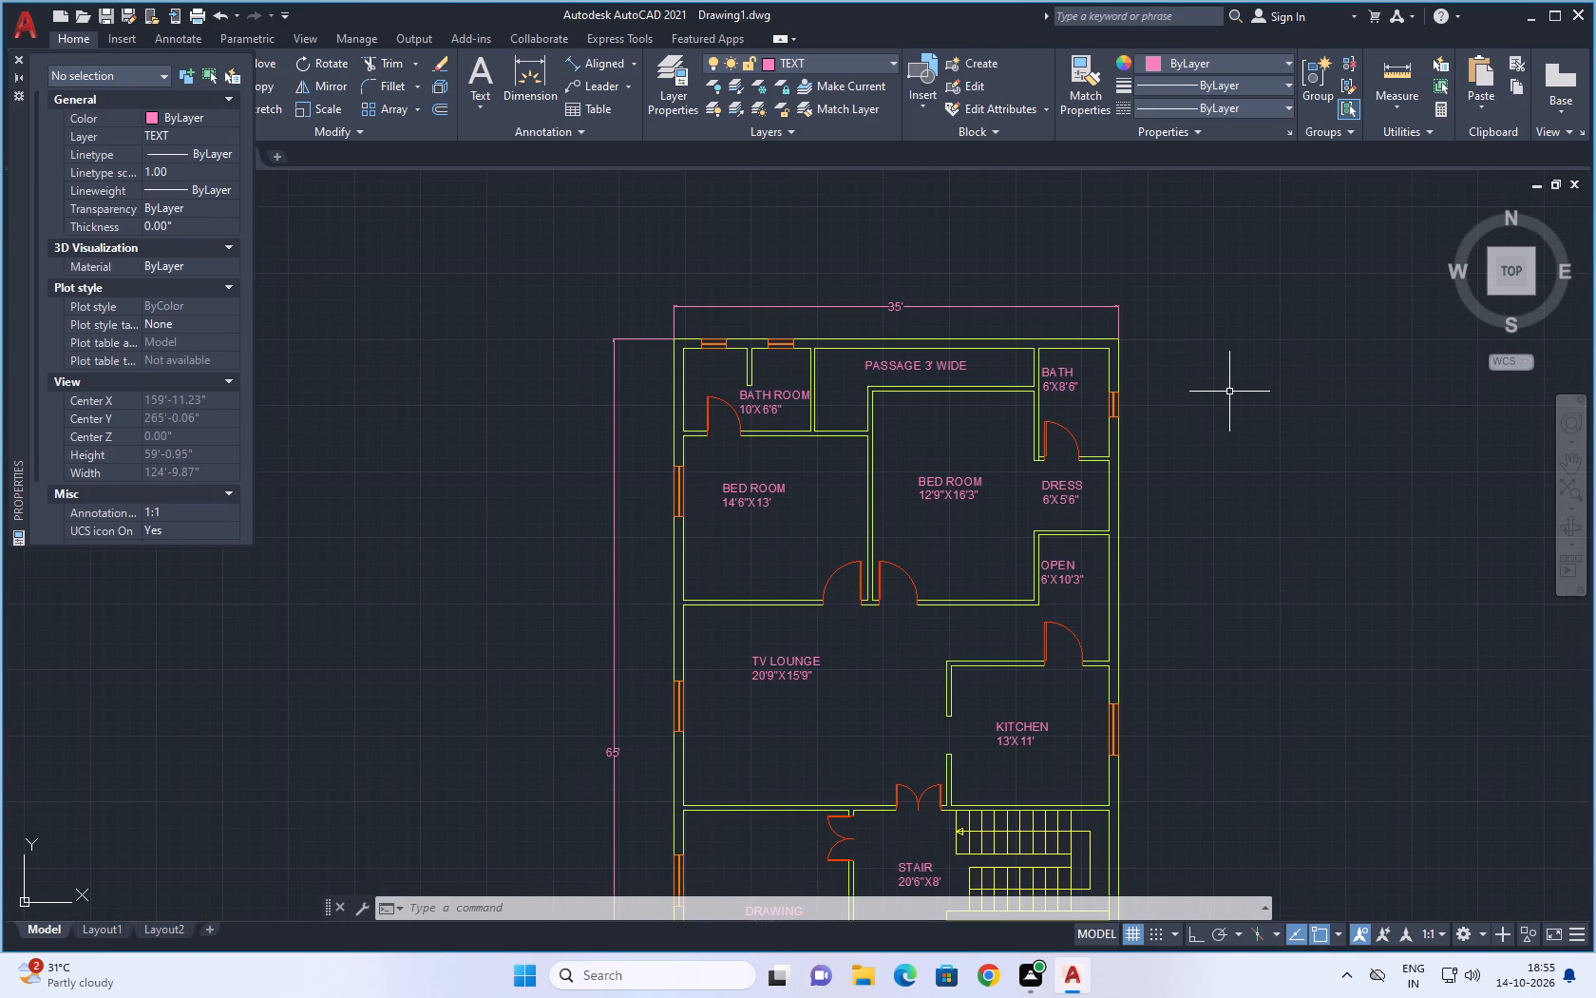
pyautogui.scroll(-1, 1132, 480)
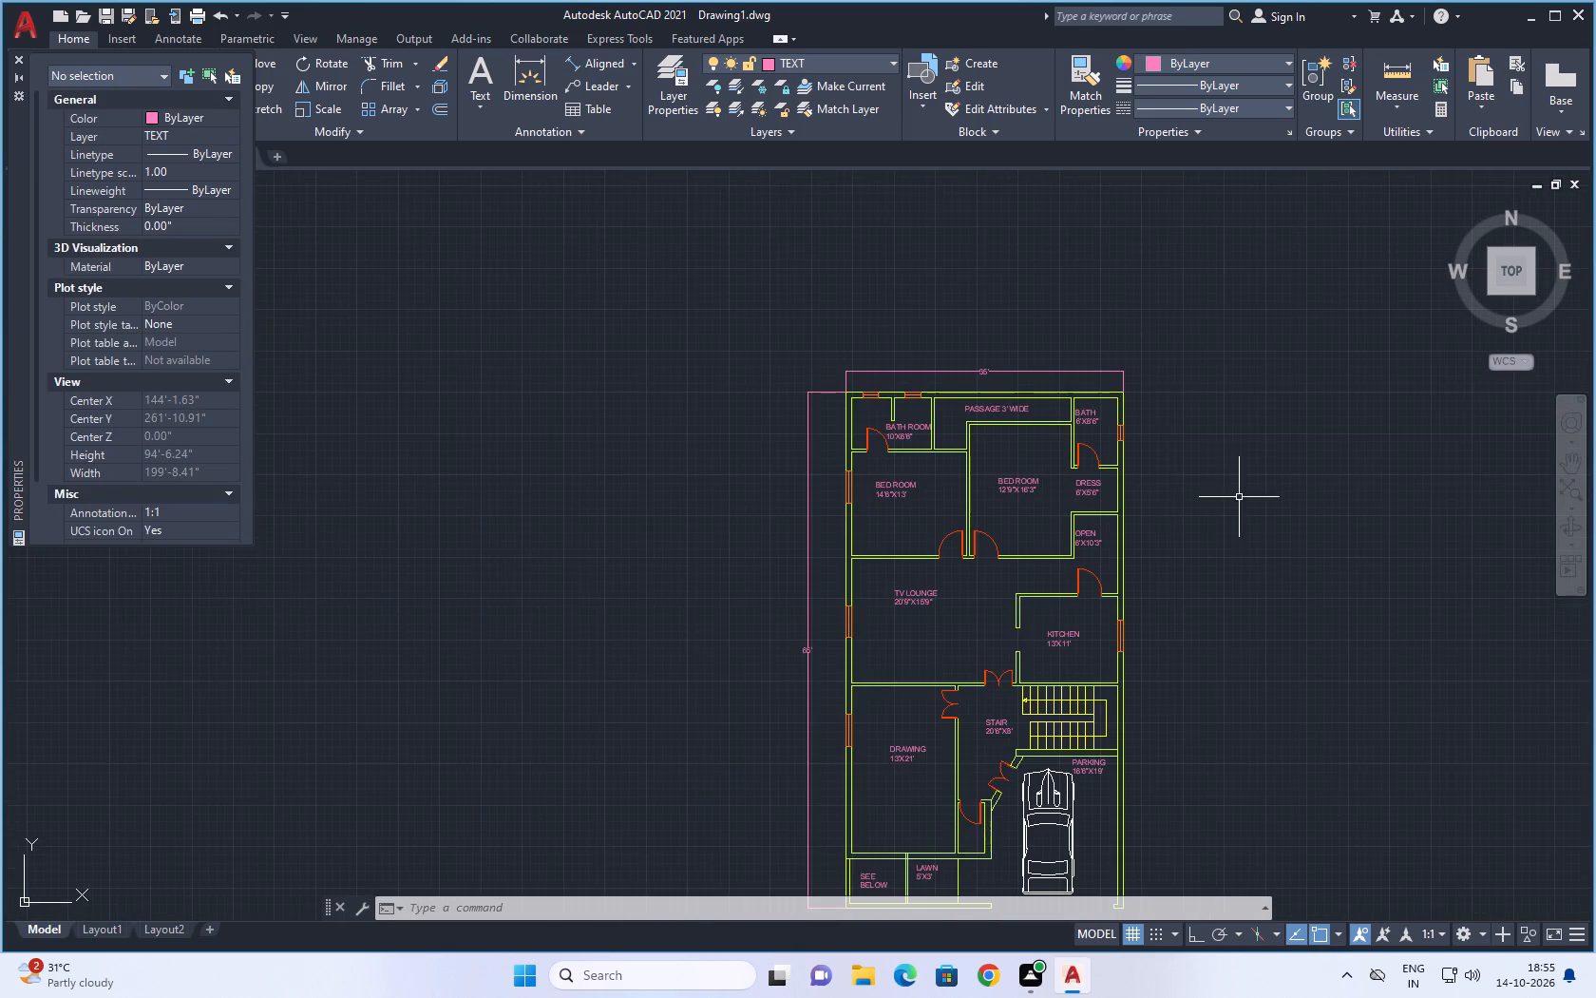
pyautogui.moveTo(1237, 492); pyautogui.dragTo(1168, 329, button='middle')
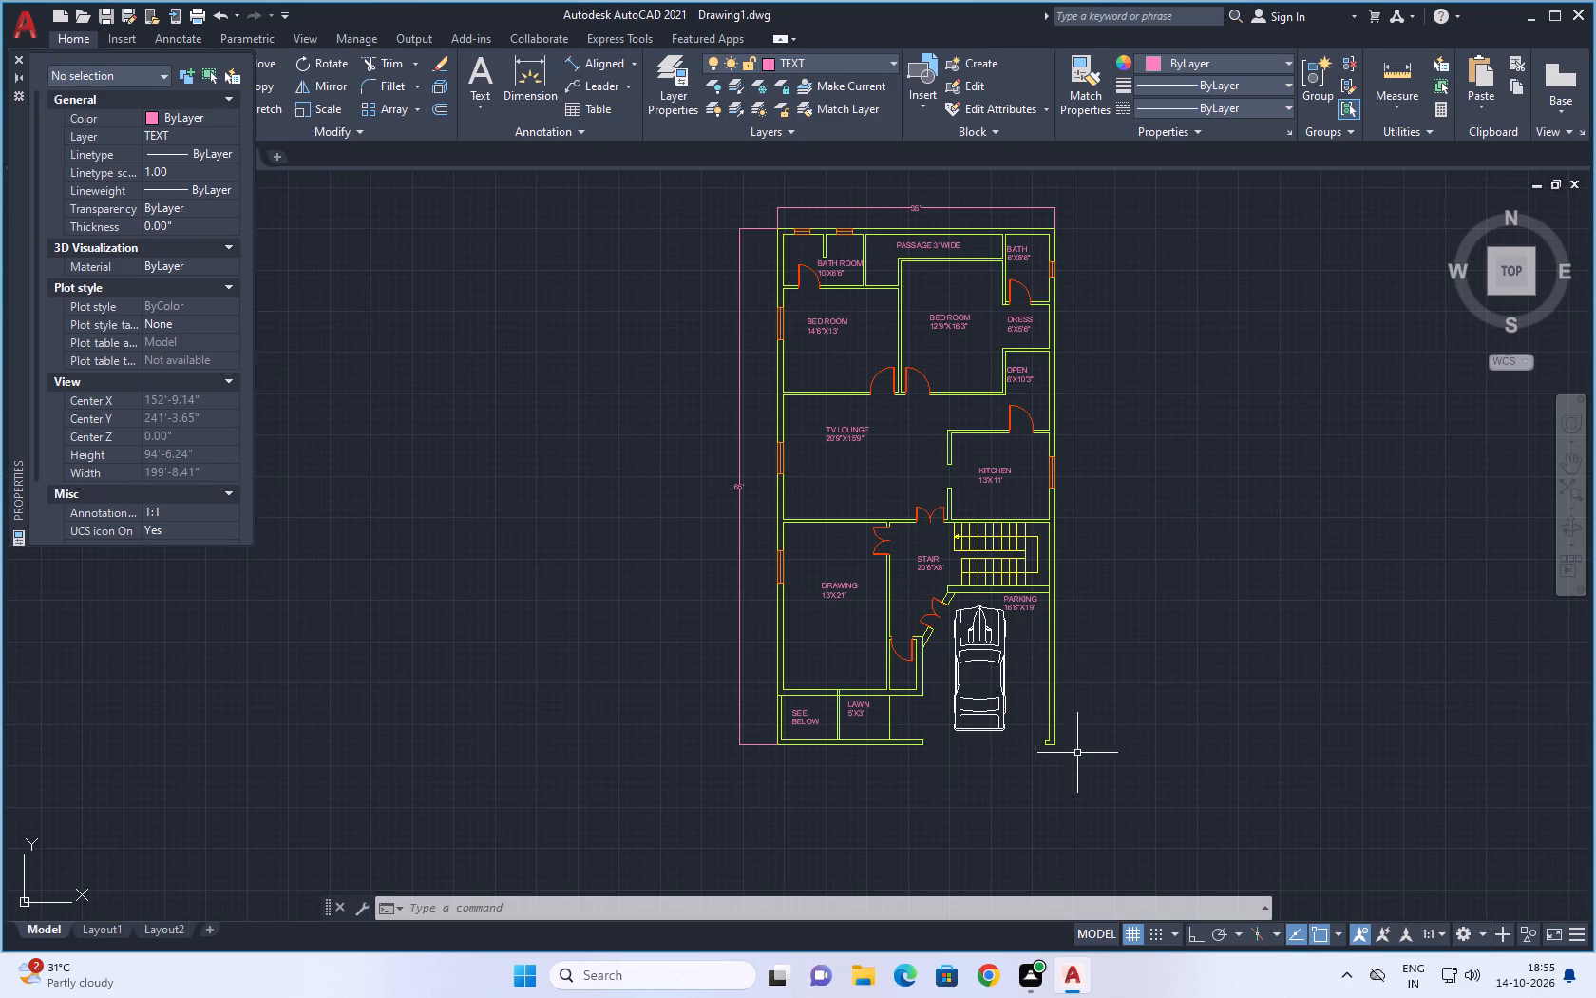
pyautogui.moveTo(1099, 713); pyautogui.dragTo(1066, 508, button='middle')
pyautogui.scroll(2, 1066, 508)
pyautogui.middleClick(1066, 508)
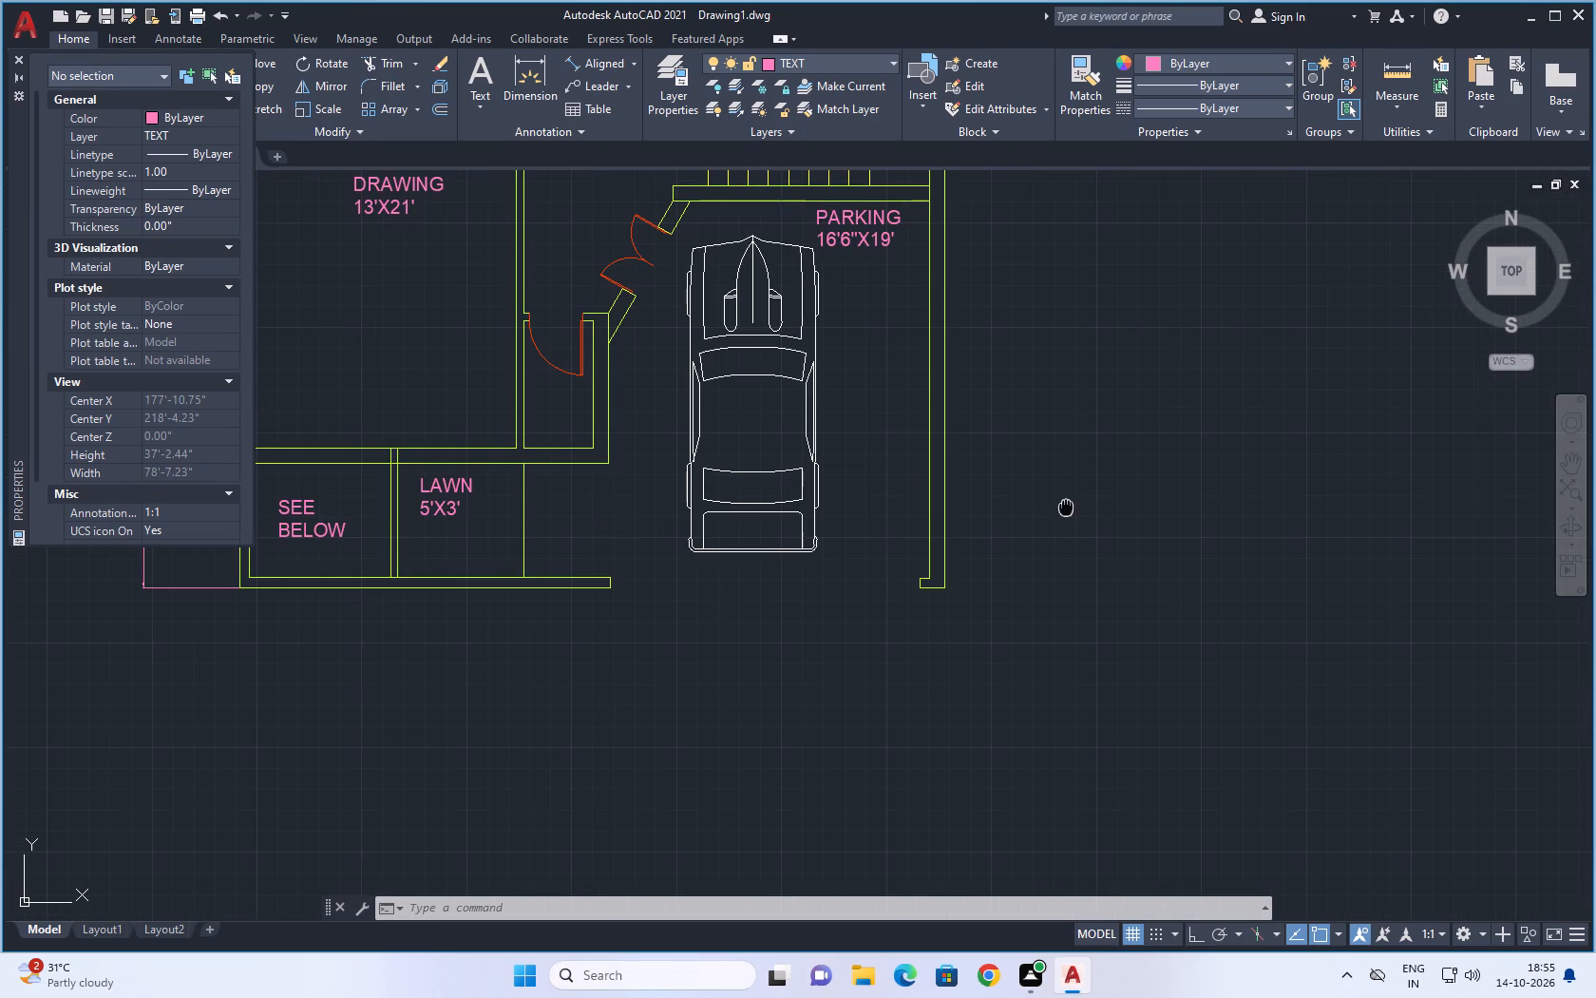
pyautogui.press('Escape')
pyautogui.press('Escape')
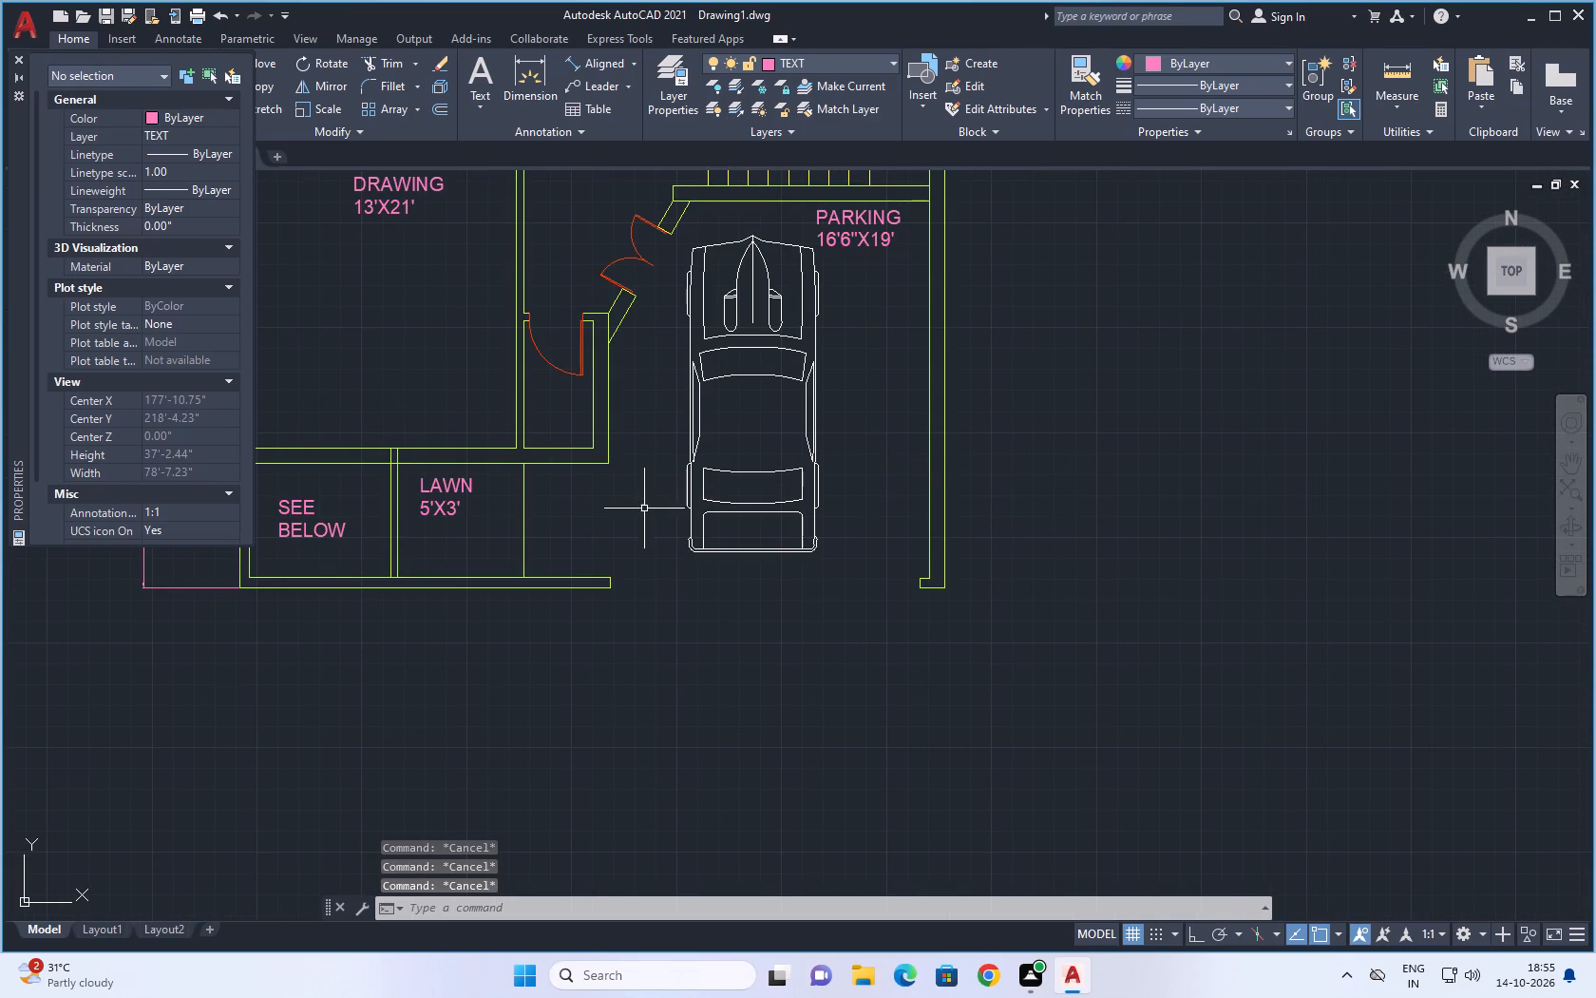
pyautogui.scroll(-1, 642, 511)
pyautogui.scroll(2, 499, 535)
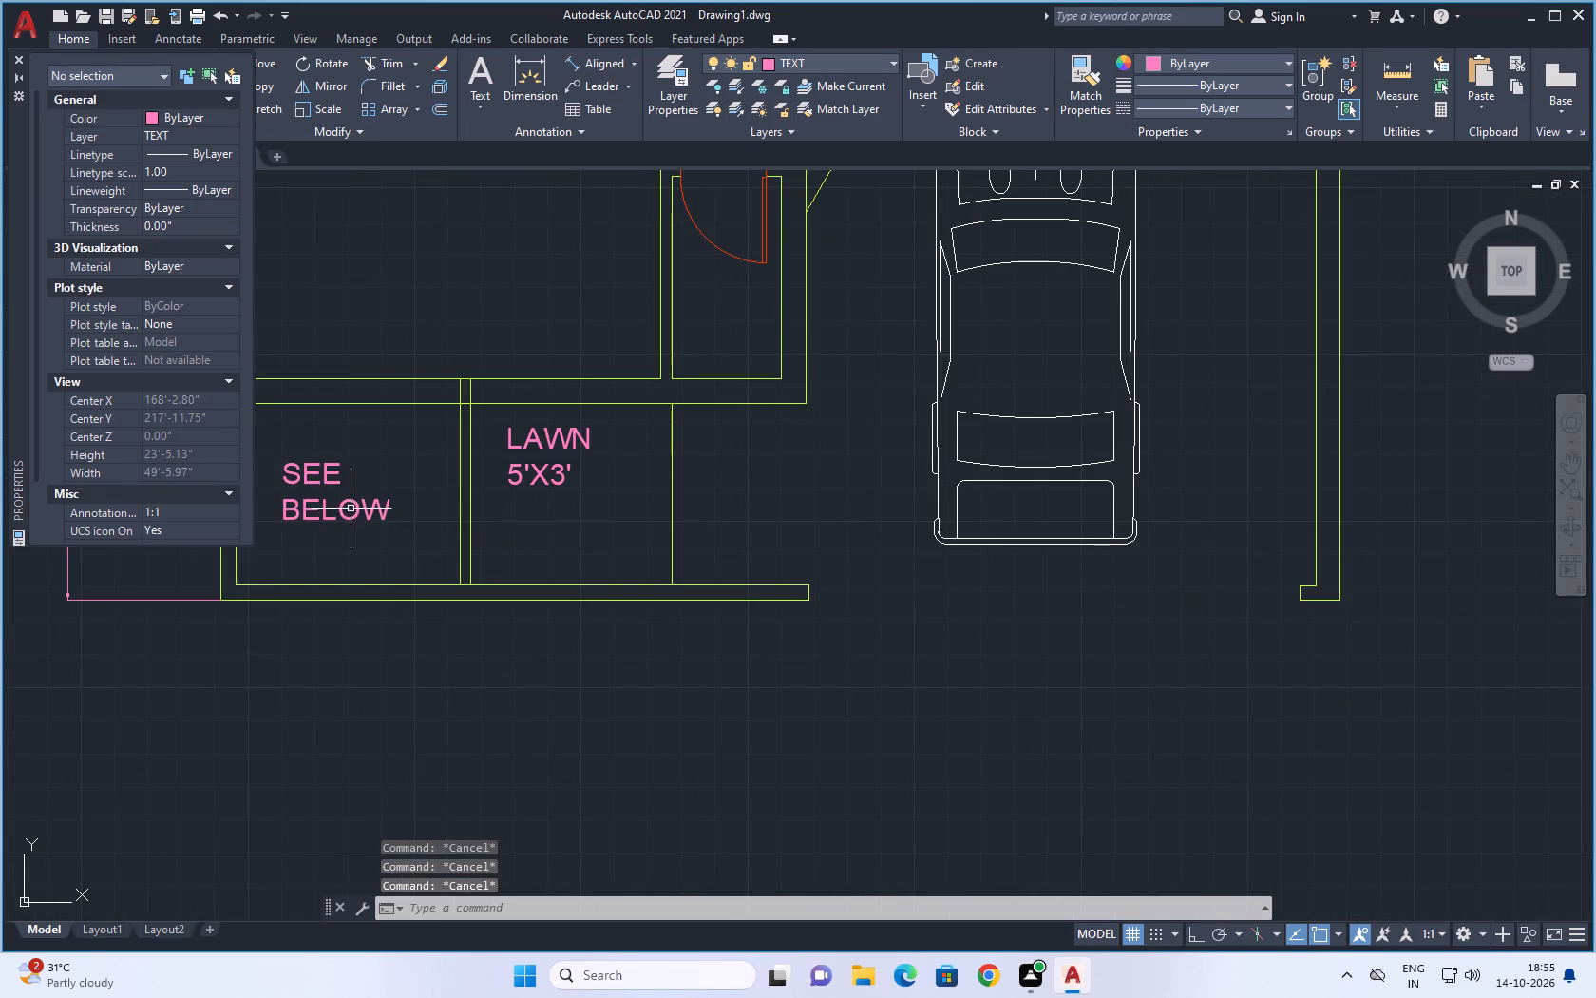
pyautogui.click(351, 509)
pyautogui.press('Escape')
pyautogui.click(361, 507)
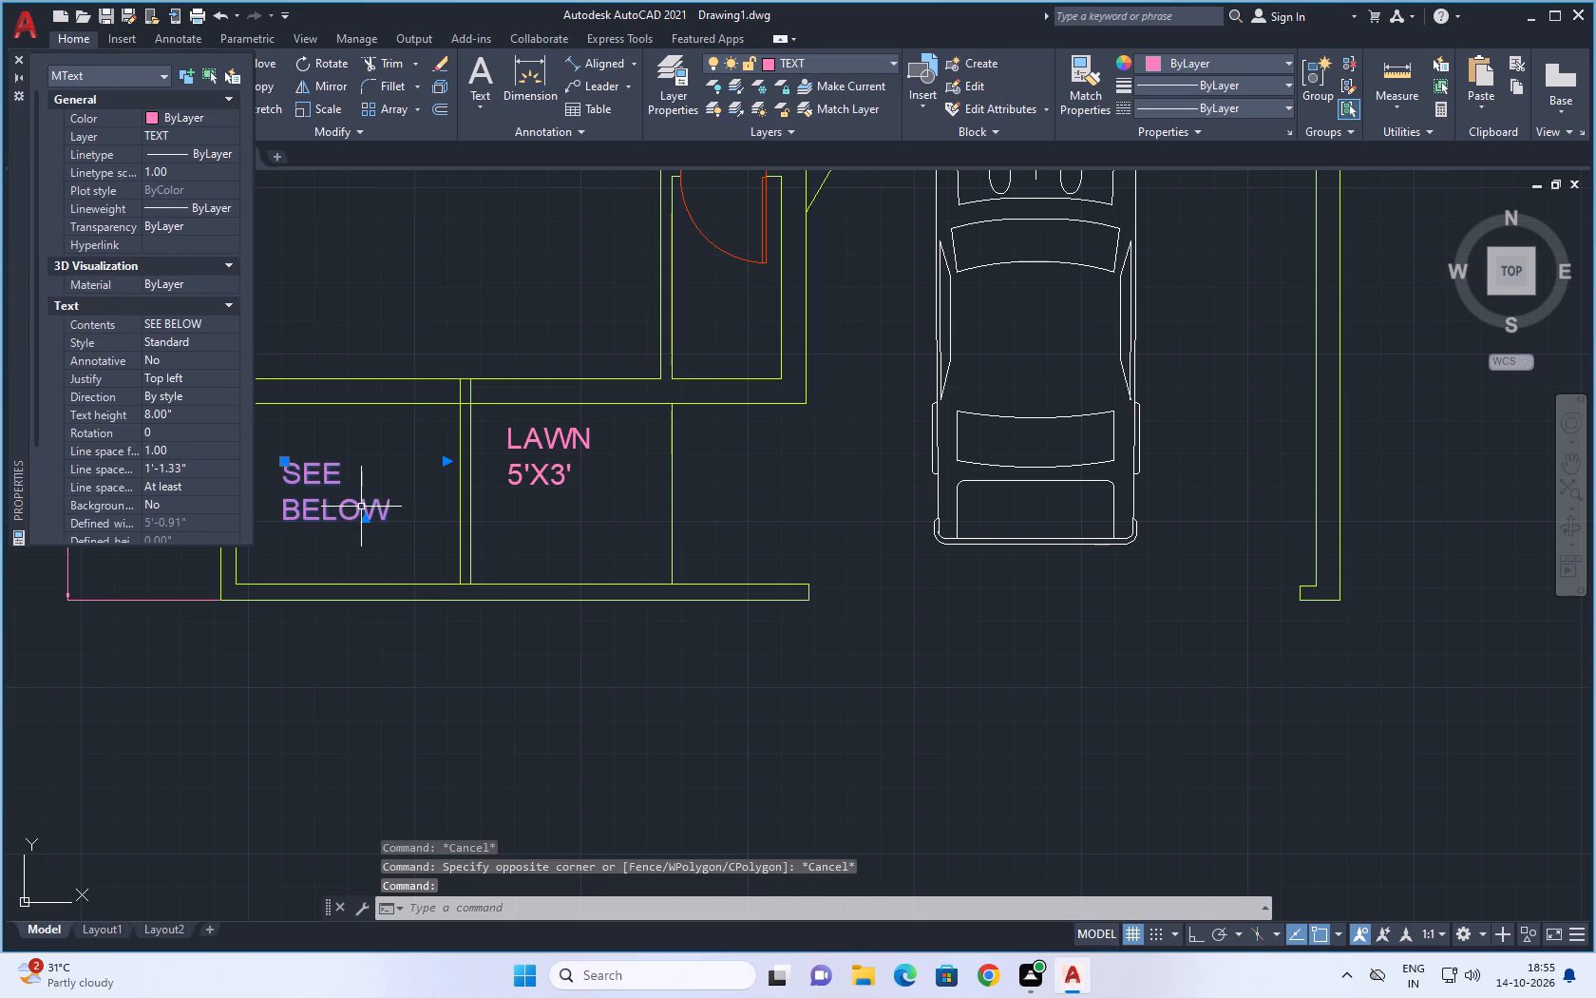
pyautogui.click(20, 55)
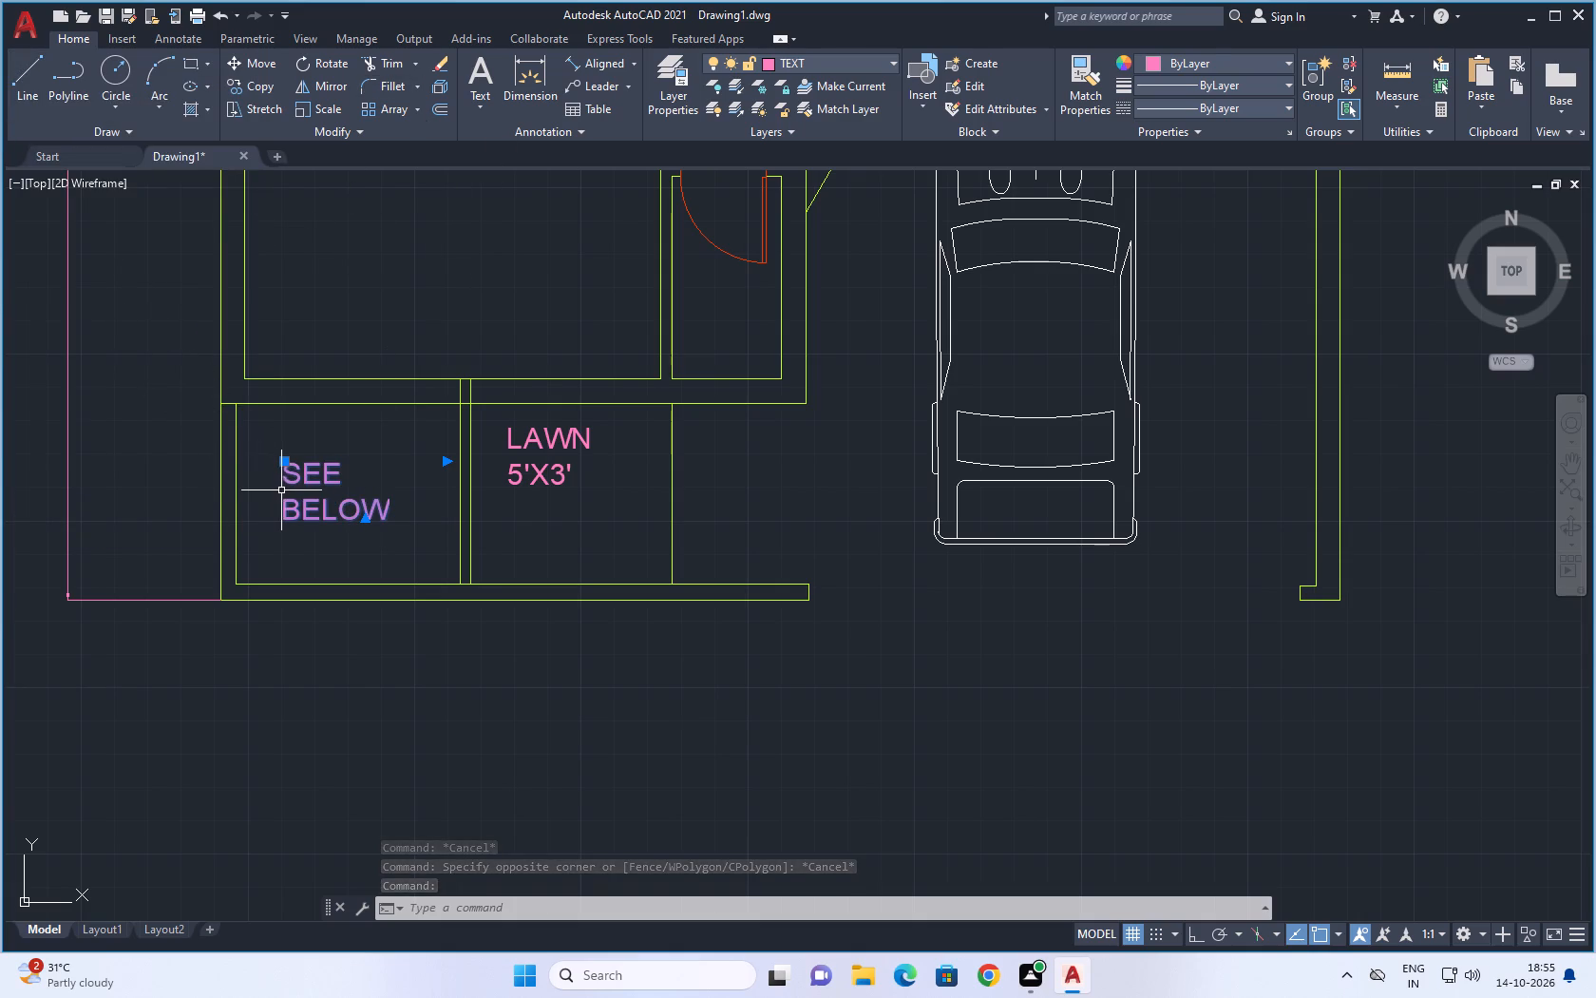
pyautogui.press('c')
pyautogui.press('o')
pyautogui.press('space')
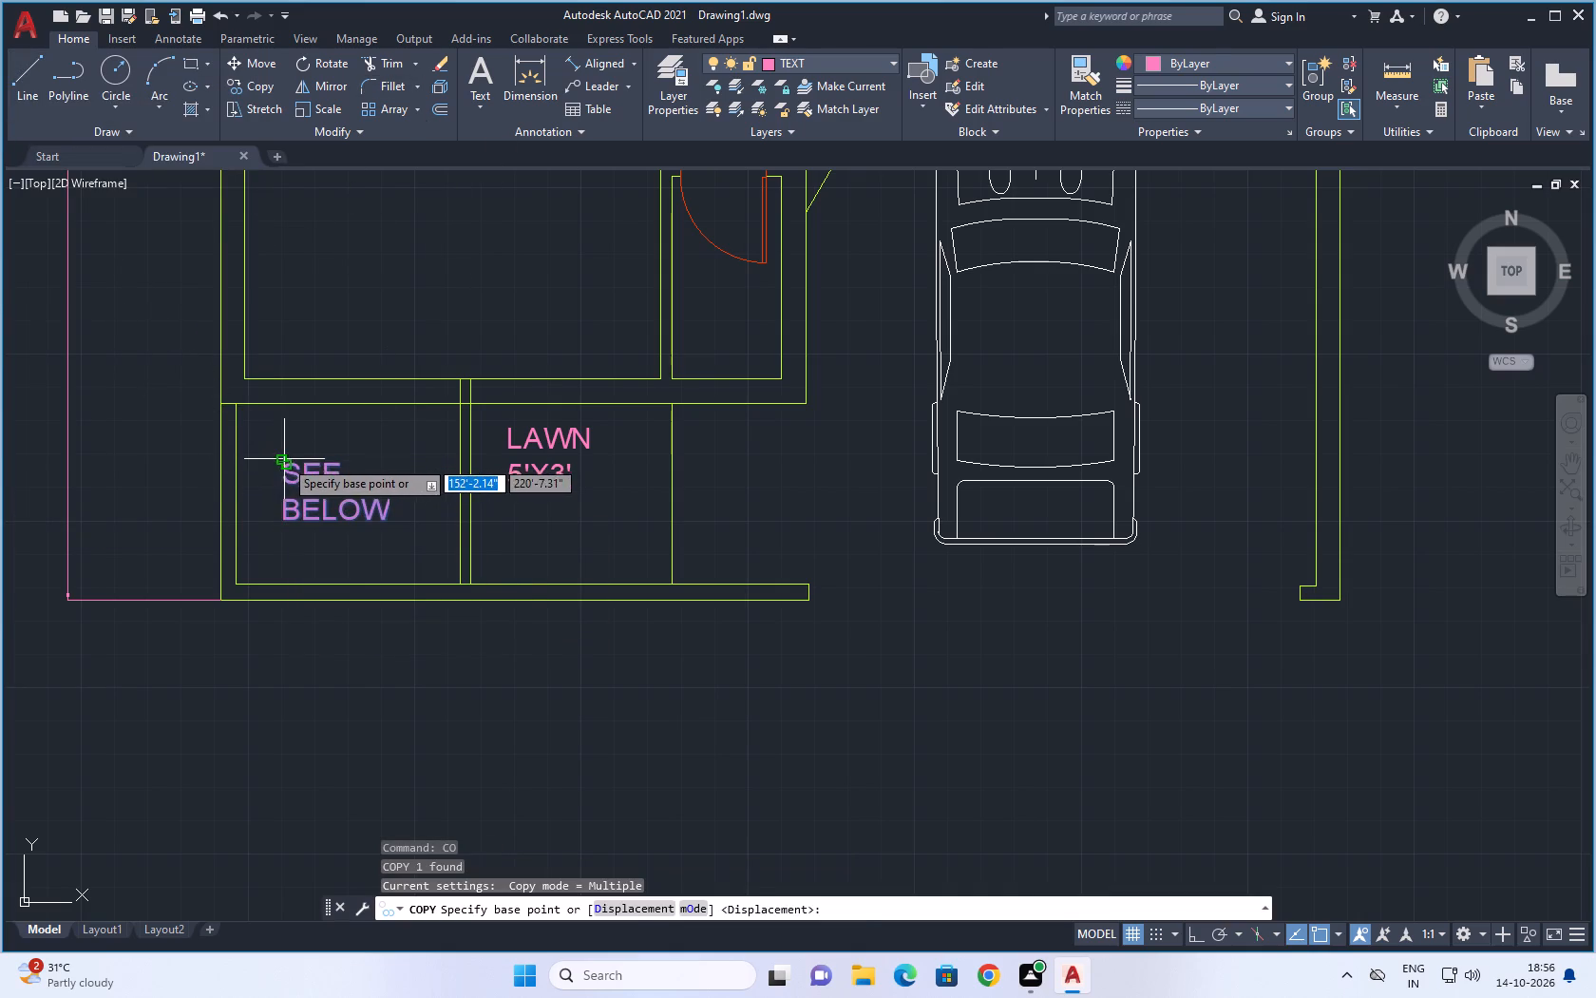
pyautogui.click(284, 459)
pyautogui.click(957, 590)
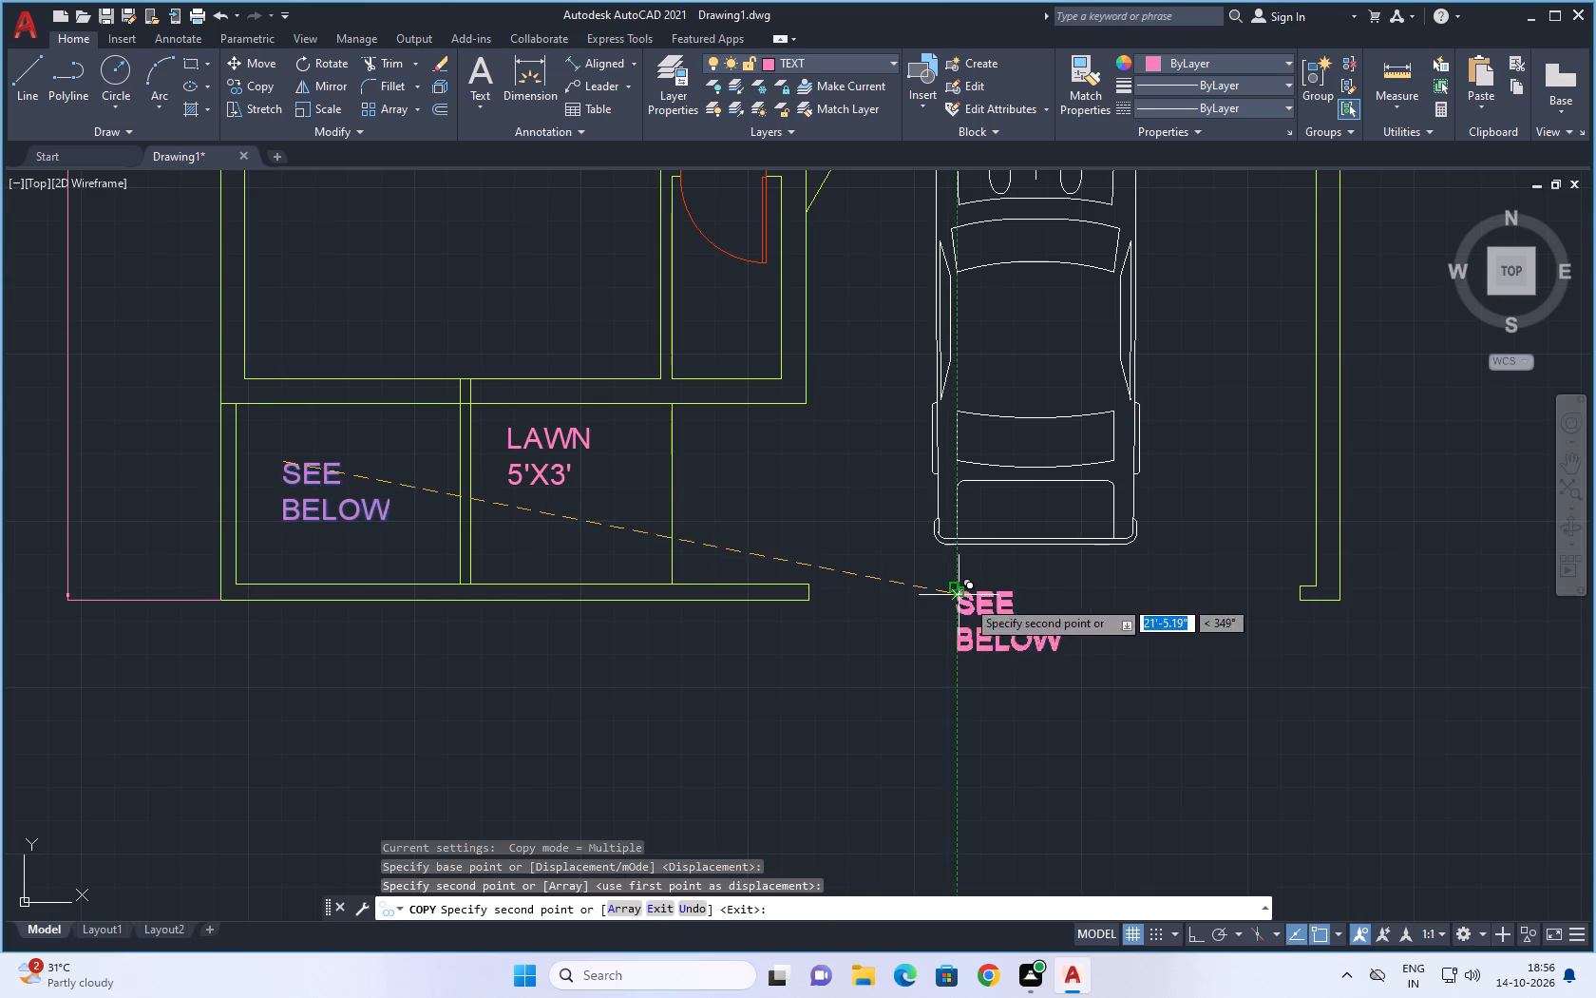
pyautogui.press('Escape')
pyautogui.press('Escape')
# Replace the copied label's text in the gate opening with MAIN GATE.
pyautogui.doubleClick(1059, 641)
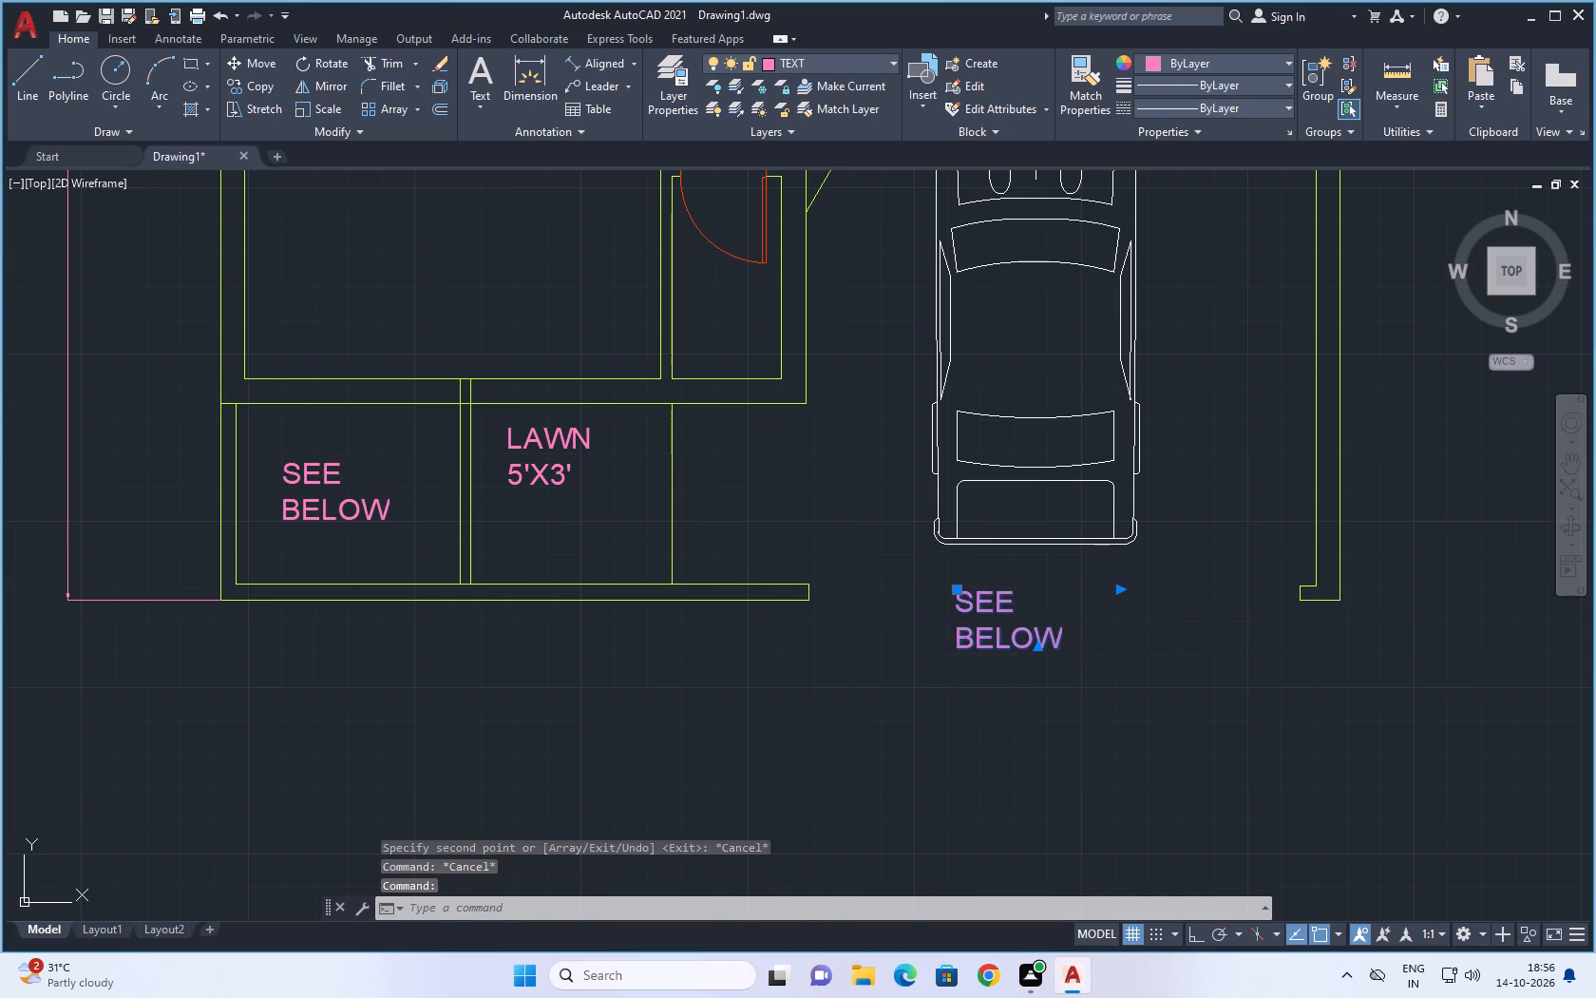
pyautogui.press('BackSpace')
pyautogui.press('BackSpace')
pyautogui.press('BackSpace')
pyautogui.press('BackSpace')
pyautogui.press('BackSpace')
pyautogui.press('BackSpace')
pyautogui.press('BackSpace')
pyautogui.press('BackSpace')
pyautogui.press('BackSpace')
pyautogui.press('BackSpace')
pyautogui.press('BackSpace')
pyautogui.press('BackSpace')
pyautogui.press('BackSpace')
pyautogui.press('BackSpace')
pyautogui.press('BackSpace')
pyautogui.press('BackSpace')
pyautogui.press('BackSpace')
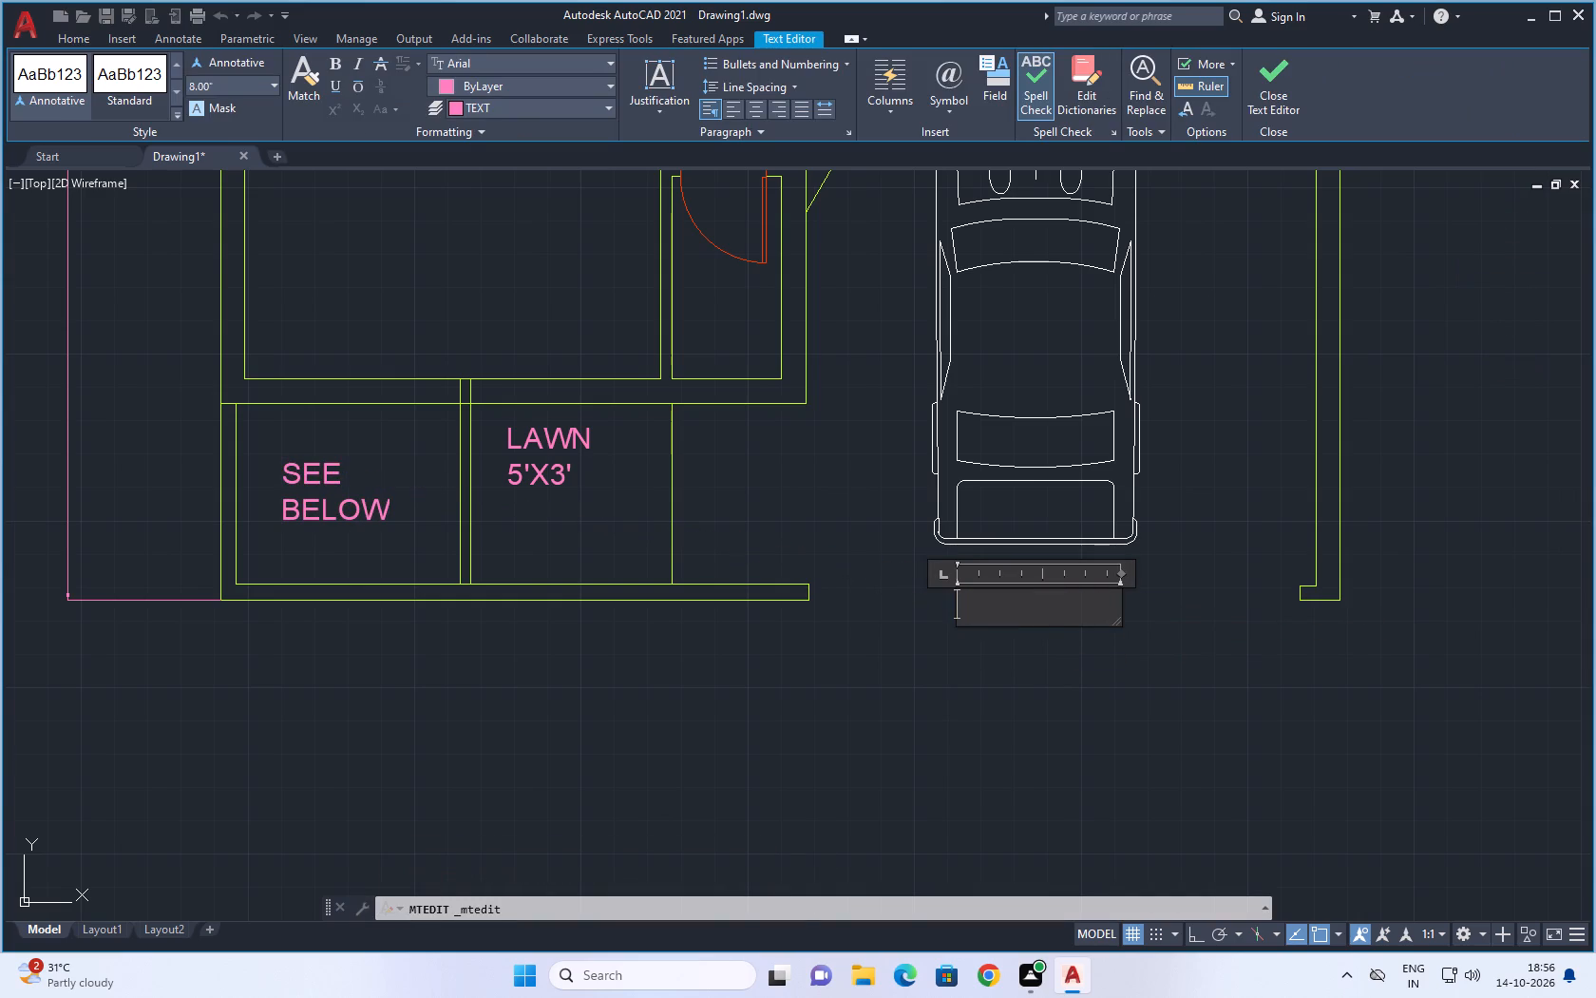
pyautogui.write('MAIN')
pyautogui.press('space')
pyautogui.write('GATE')
pyautogui.click(1108, 643)
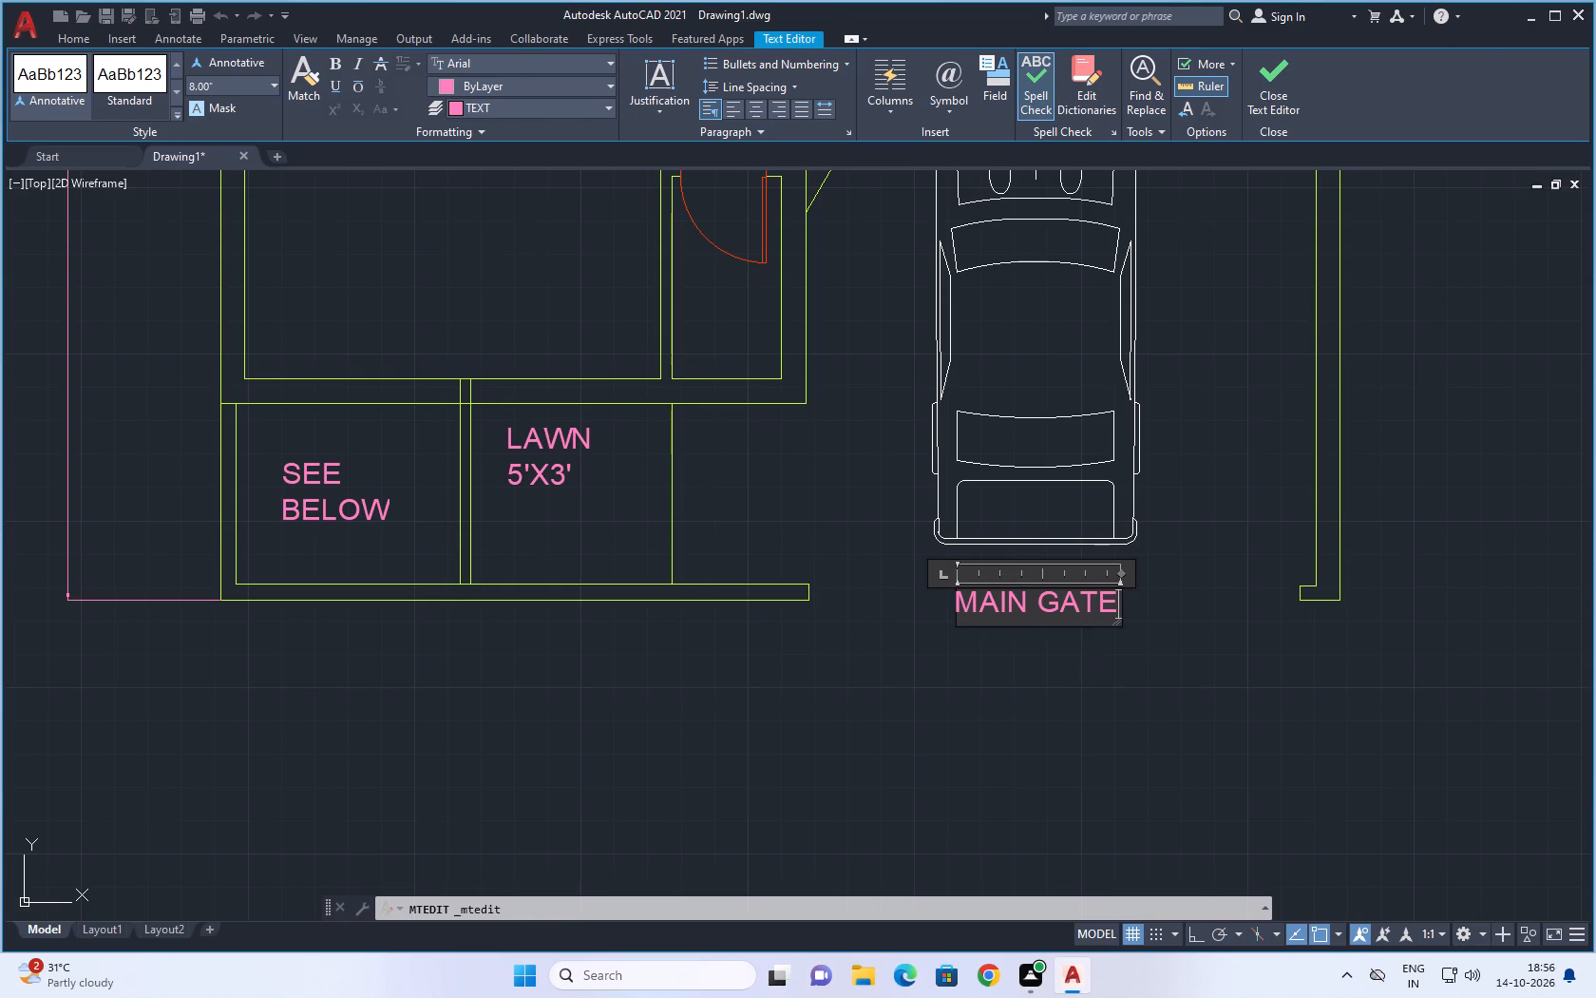
# Move the MAIN GATE label slightly toward the car, in line with the front wall, and deselect it.
pyautogui.click(1080, 607)
pyautogui.moveTo(1040, 603); pyautogui.dragTo(1042, 590)
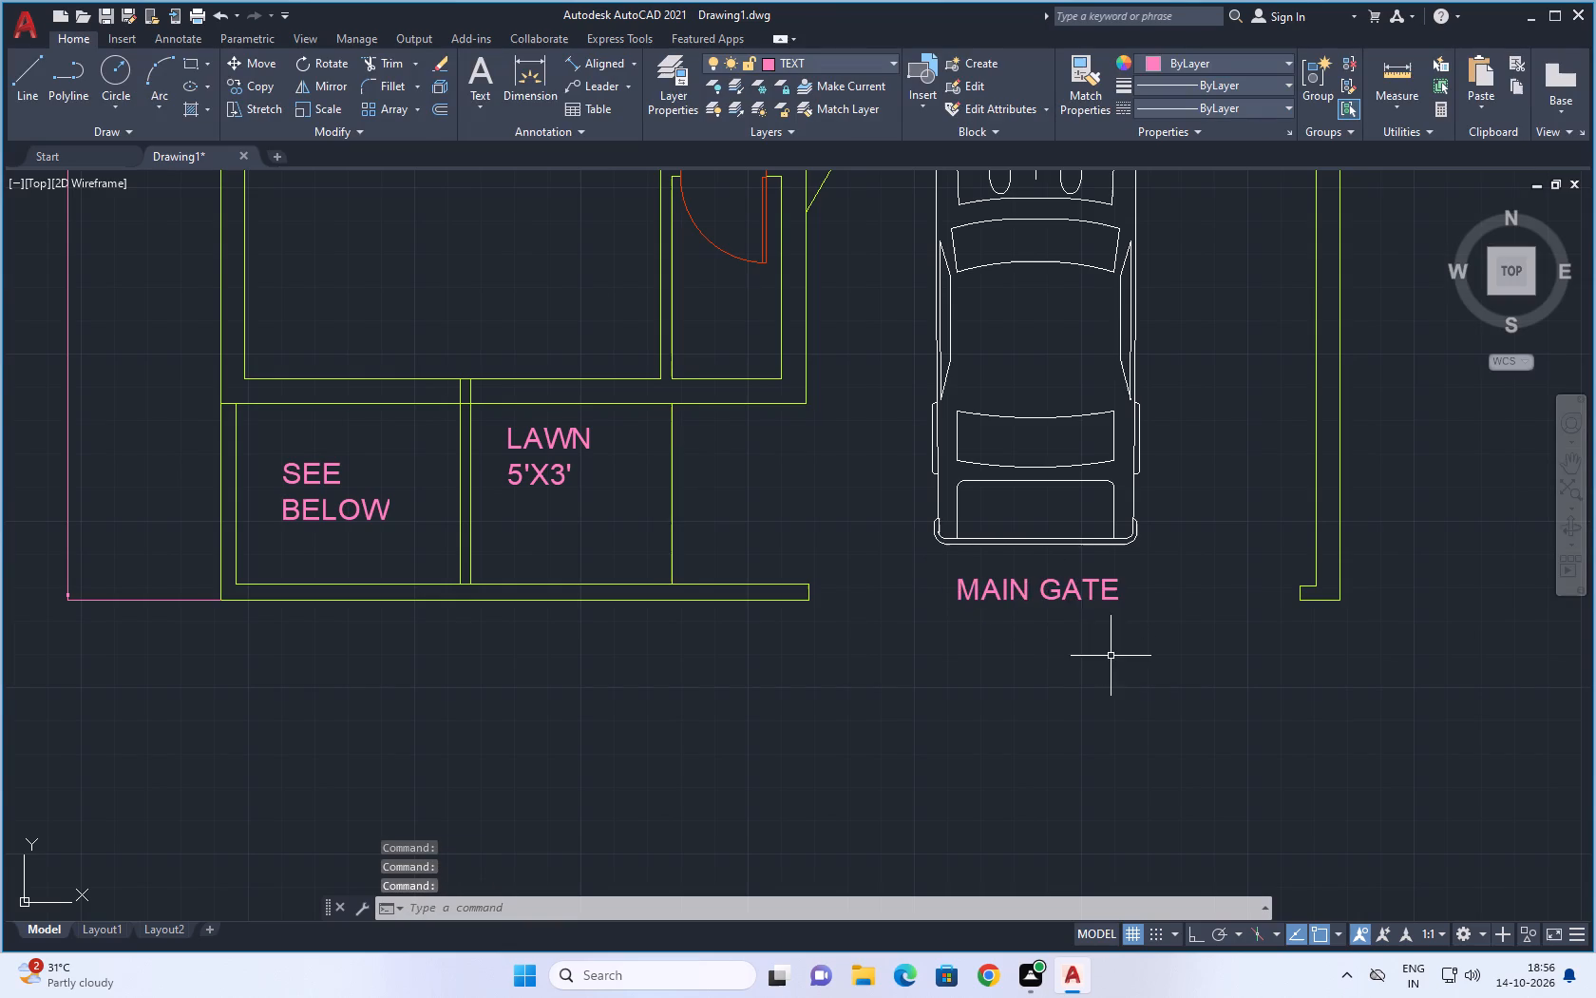
pyautogui.scroll(-2, 1111, 656)
pyautogui.press('Escape')
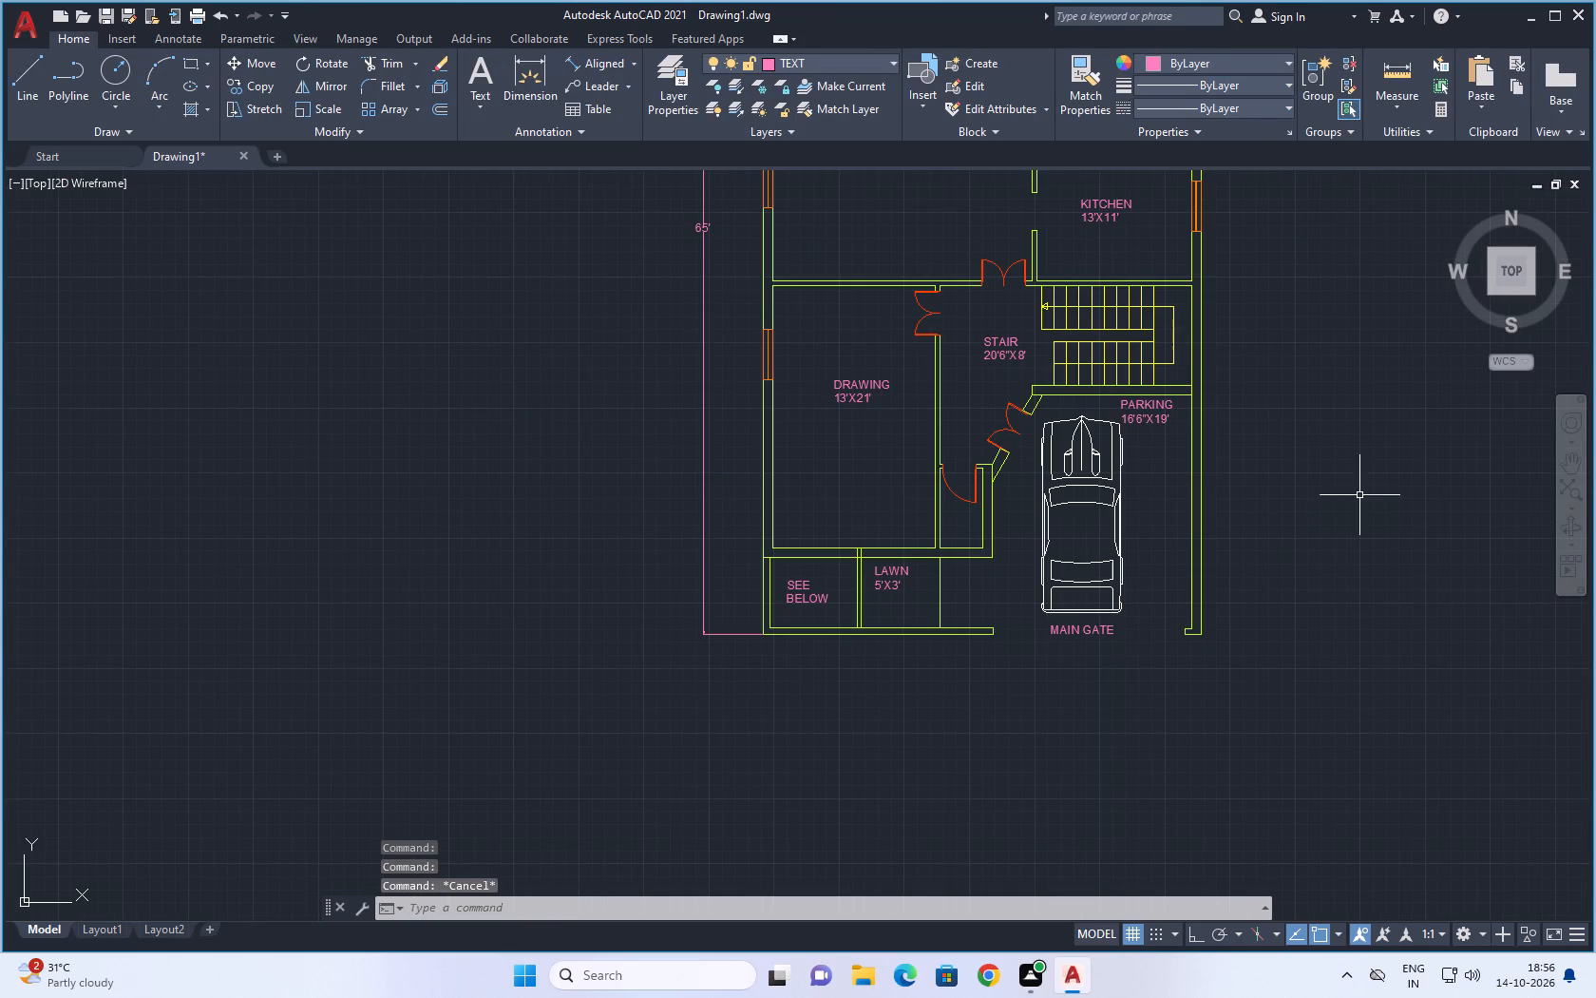
# Review the whole floor plan with its room labels and overall dimensions.
pyautogui.moveTo(1359, 494); pyautogui.dragTo(1230, 566, button='middle')
pyautogui.scroll(1, 1230, 566)
pyautogui.scroll(-1, 1230, 566)
pyautogui.moveTo(1257, 534); pyautogui.dragTo(1168, 643, button='middle')
pyautogui.scroll(-1, 1172, 624)
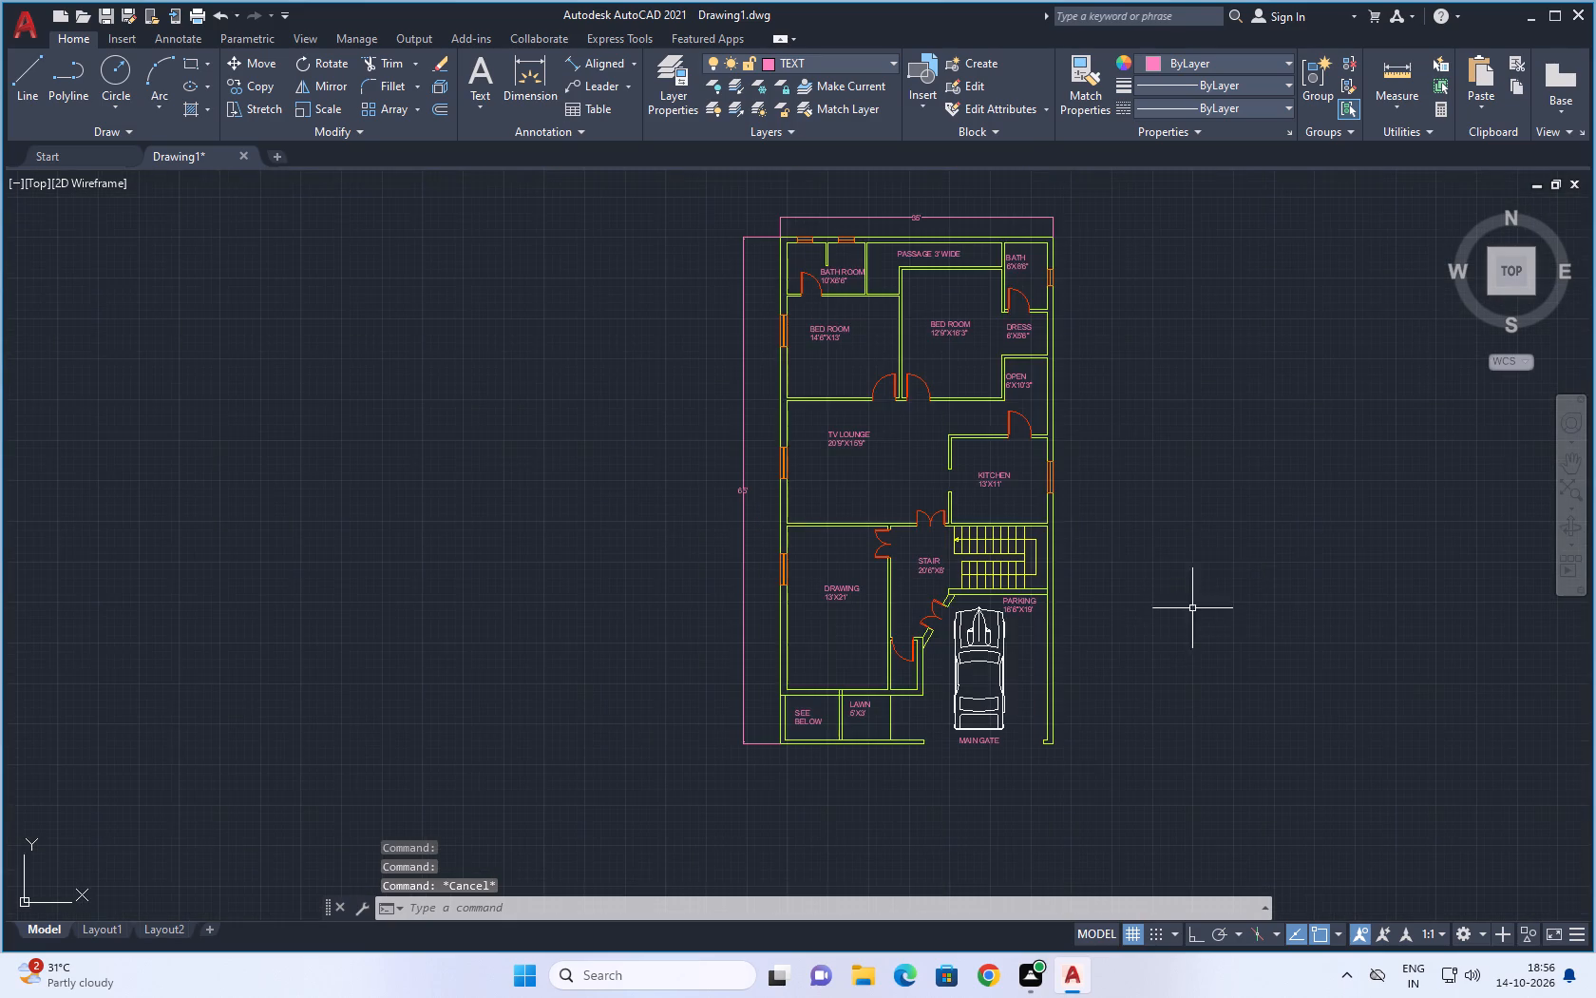
pyautogui.moveTo(1227, 567); pyautogui.dragTo(1124, 593, button='middle')
pyautogui.scroll(1, 976, 384)
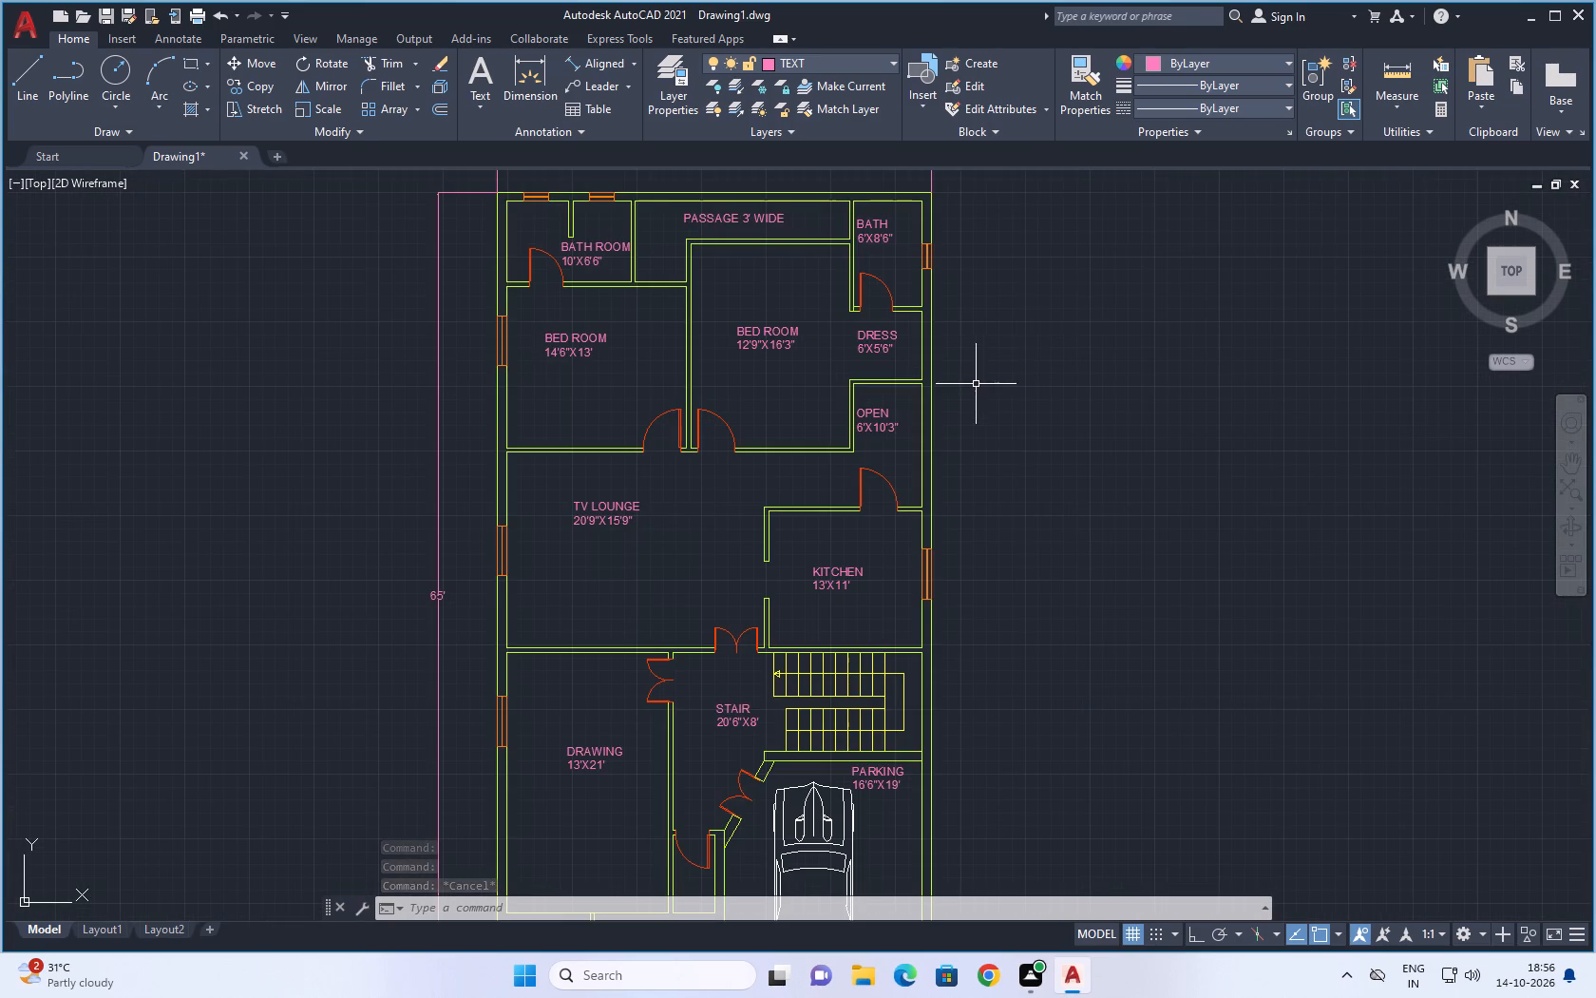
pyautogui.moveTo(1082, 406); pyautogui.dragTo(1082, 380, button='middle')
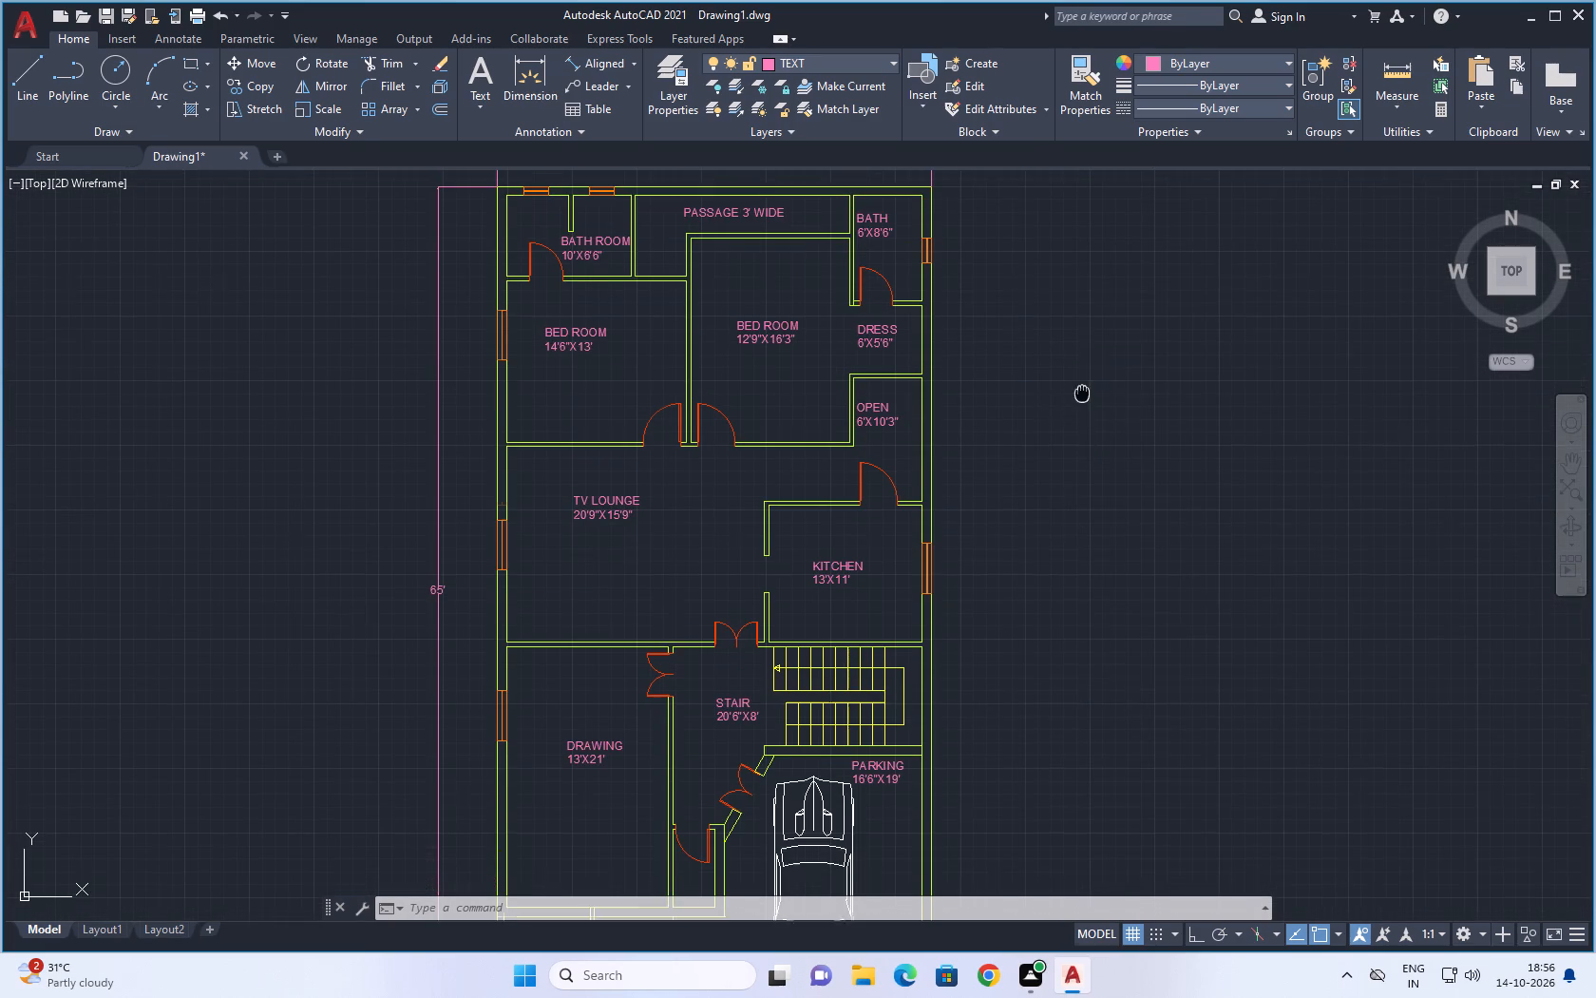
pyautogui.moveTo(1082, 380); pyautogui.dragTo(1082, 335, button='middle')
pyautogui.scroll(-1, 1086, 375)
pyautogui.moveTo(1140, 466); pyautogui.dragTo(1059, 416, button='middle')
pyautogui.scroll(-1, 1060, 416)
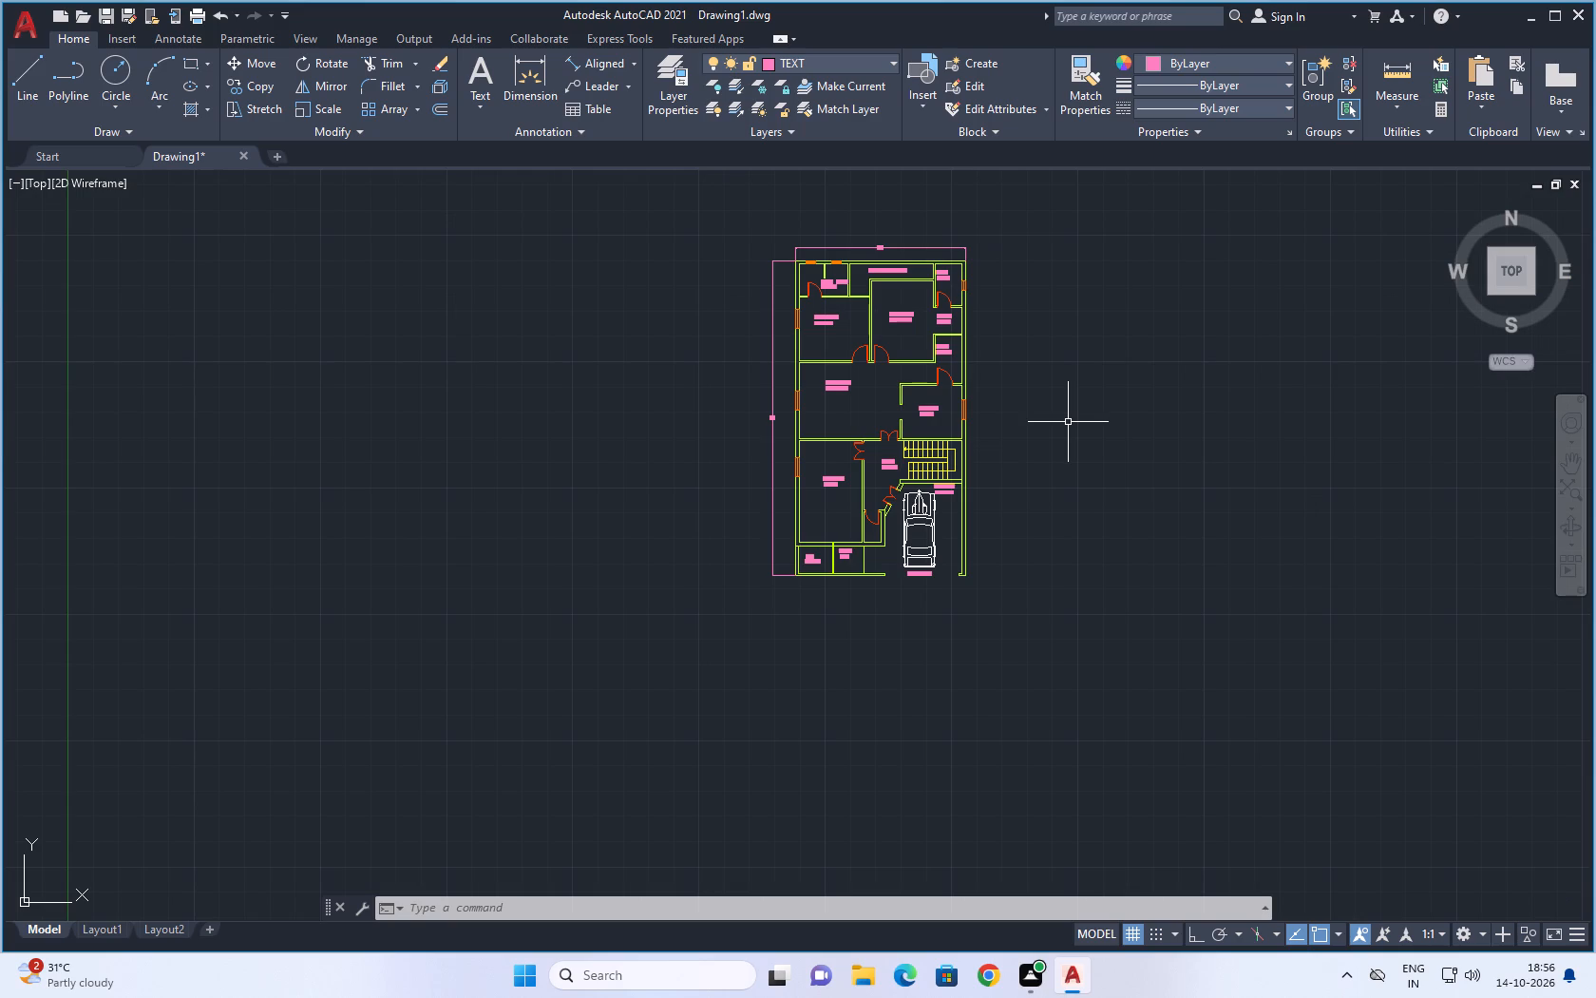
pyautogui.scroll(-3, 1068, 422)
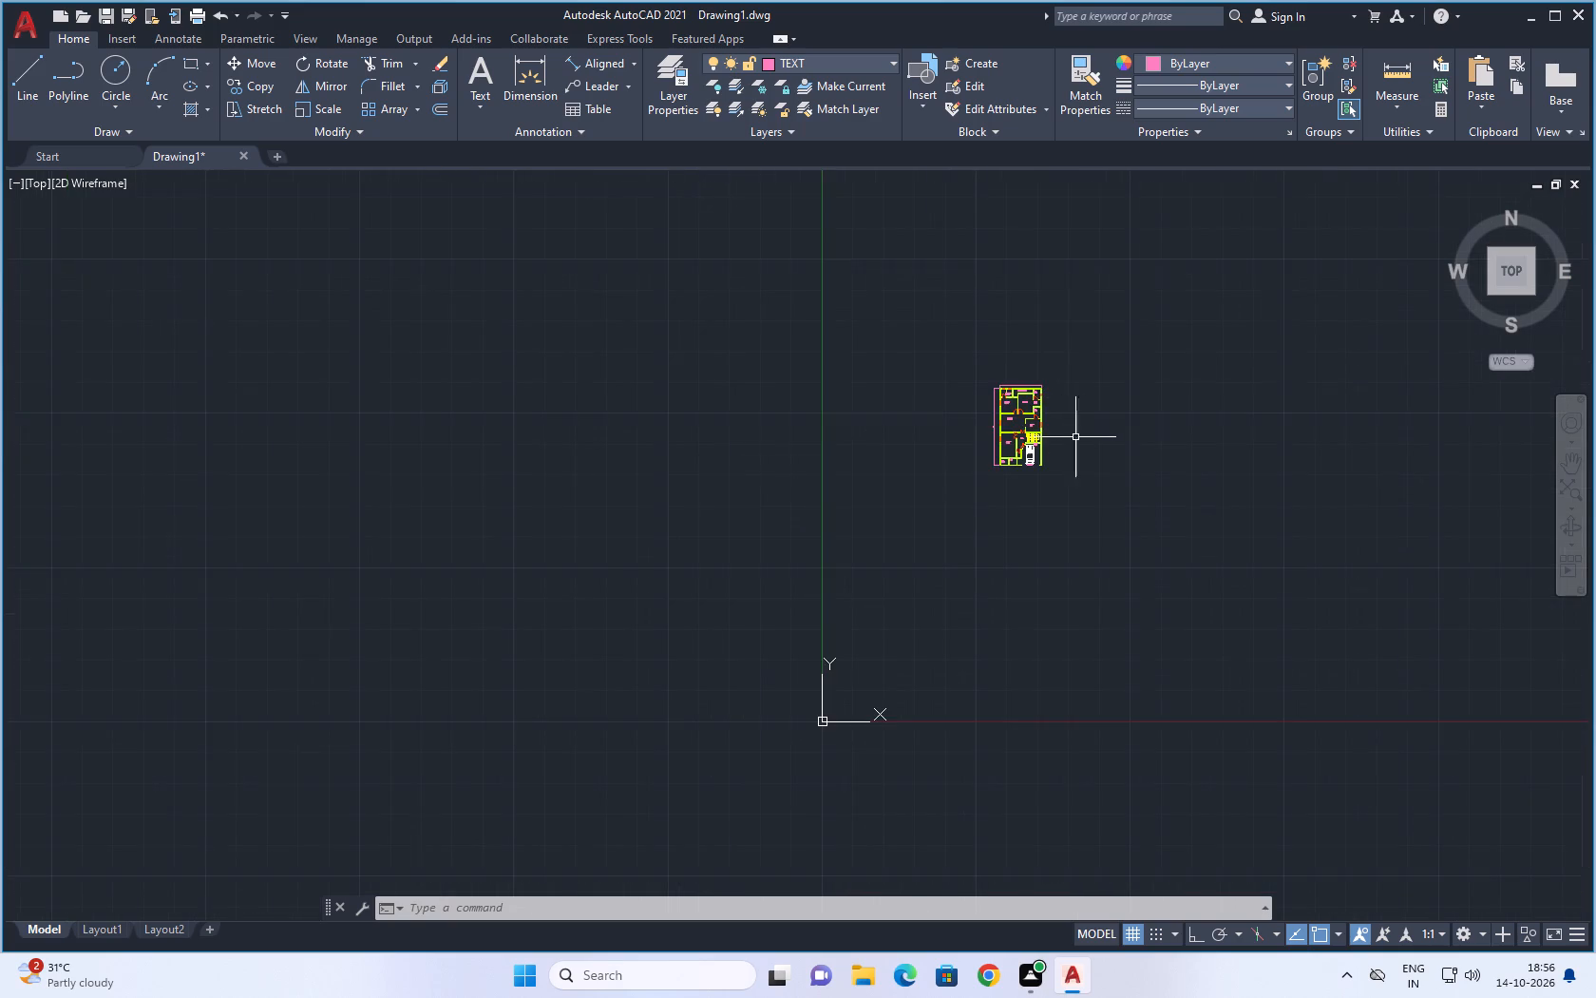
pyautogui.scroll(-1, 1179, 415)
pyautogui.moveTo(1234, 402); pyautogui.dragTo(948, 609, button='middle')
pyautogui.scroll(2, 868, 605)
pyautogui.moveTo(842, 609); pyautogui.dragTo(981, 513, button='middle')
pyautogui.scroll(2, 969, 529)
pyautogui.moveTo(907, 577); pyautogui.dragTo(1109, 503, button='middle')
pyautogui.scroll(1, 1109, 503)
pyautogui.moveTo(1063, 529); pyautogui.dragTo(1255, 487, button='middle')
pyautogui.scroll(1, 1127, 529)
pyautogui.scroll(-1, 1127, 529)
pyautogui.moveTo(1176, 528); pyautogui.dragTo(1243, 515, button='middle')
# Start a plot of the model and set ISO A4 (210.00 x 297.00 MM) paper in portrait orientation.
pyautogui.hotkey('ctrl', 'p')
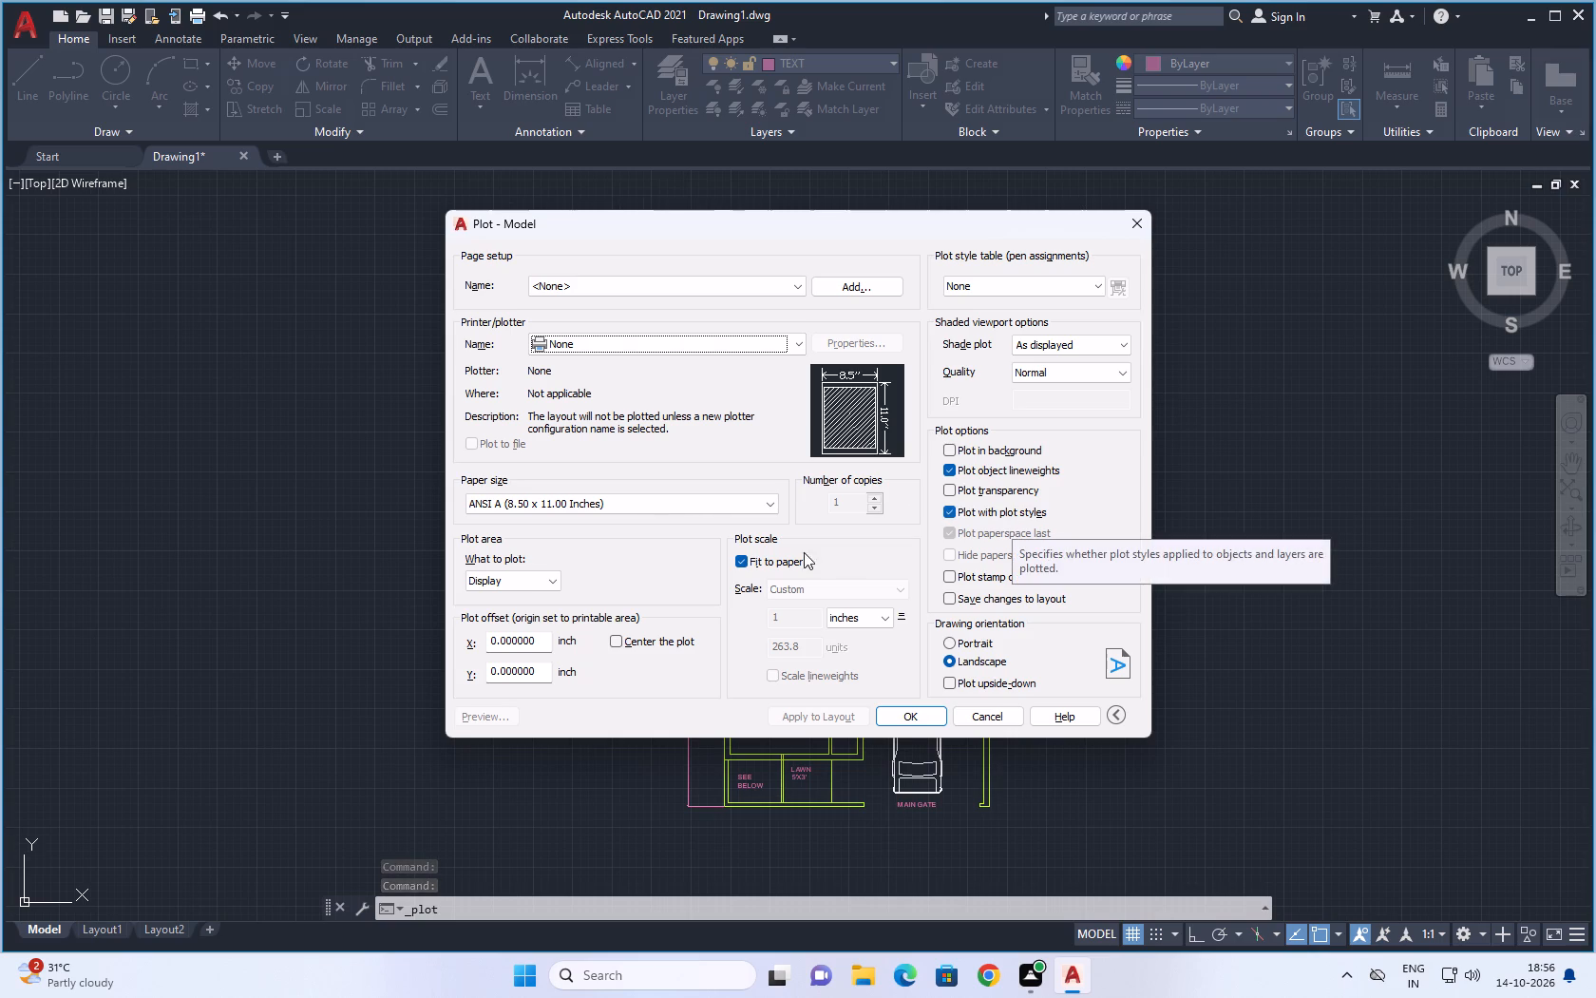
pyautogui.click(771, 503)
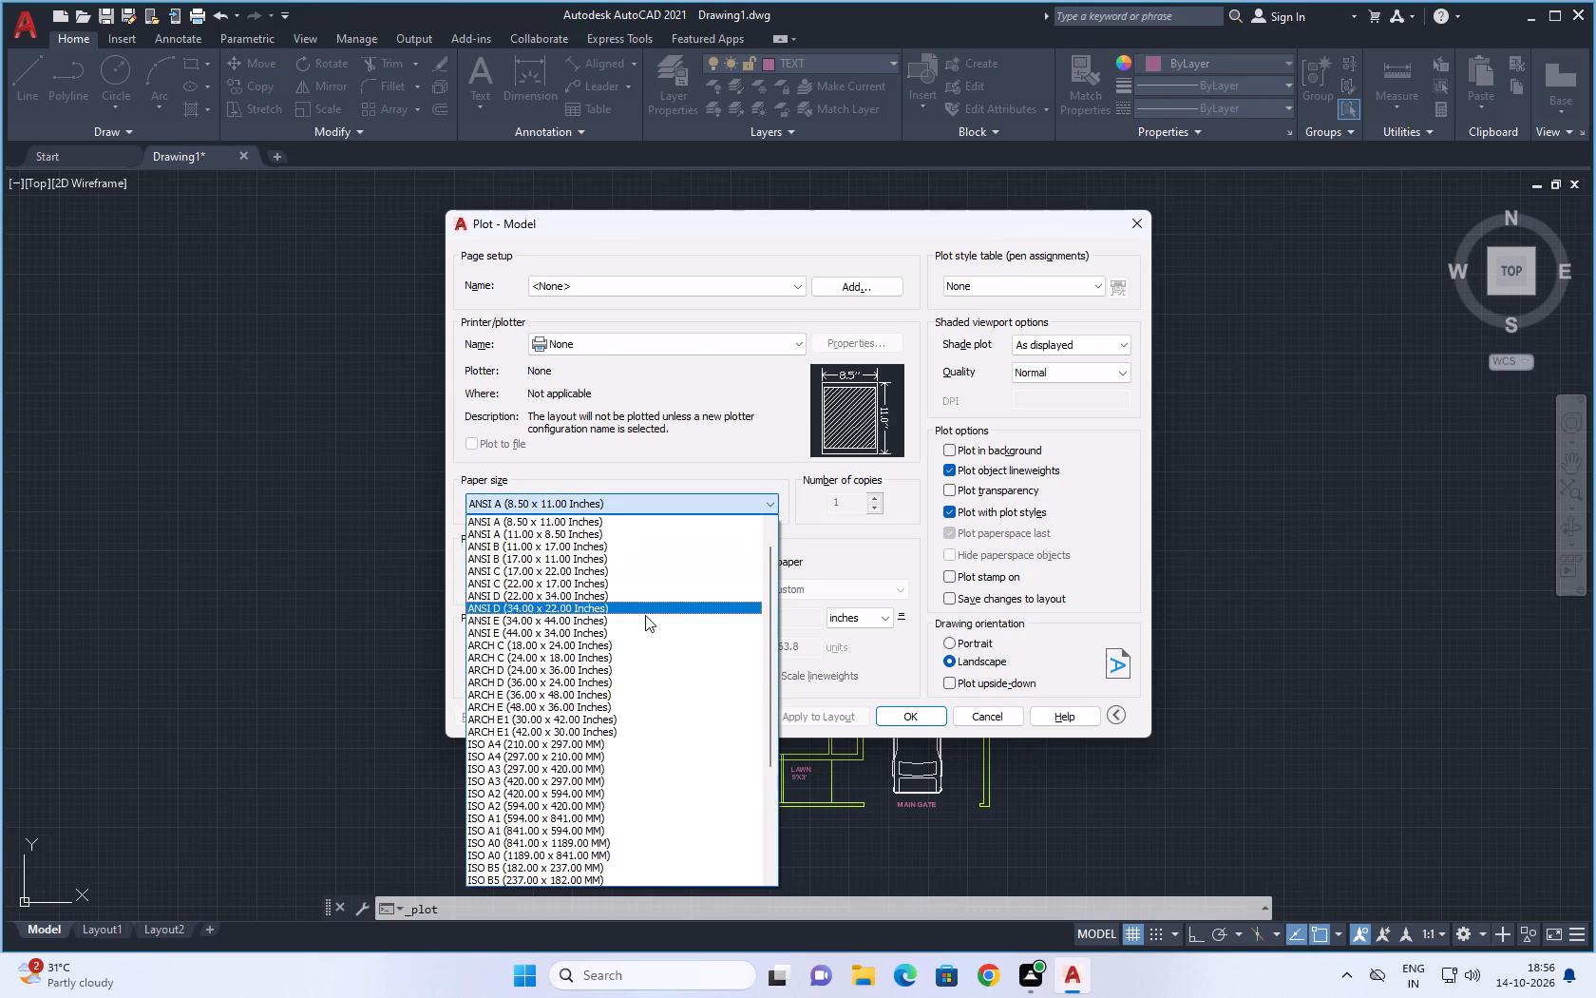
pyautogui.scroll(3, 658, 633)
pyautogui.scroll(-1, 626, 678)
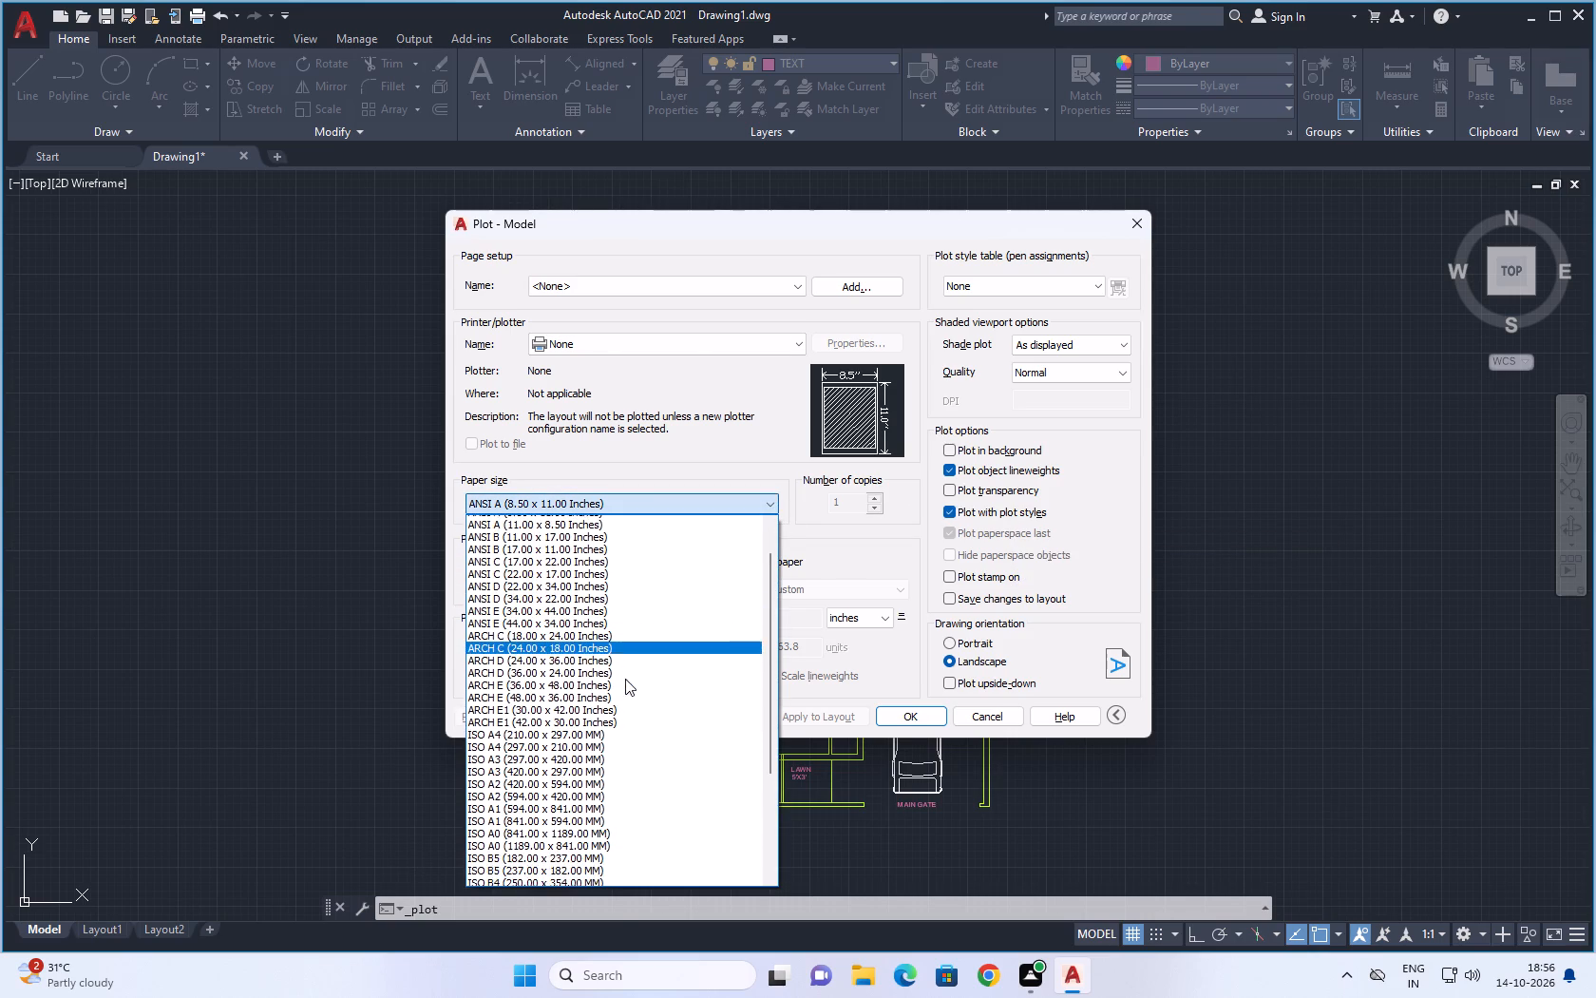
pyautogui.scroll(-4, 625, 673)
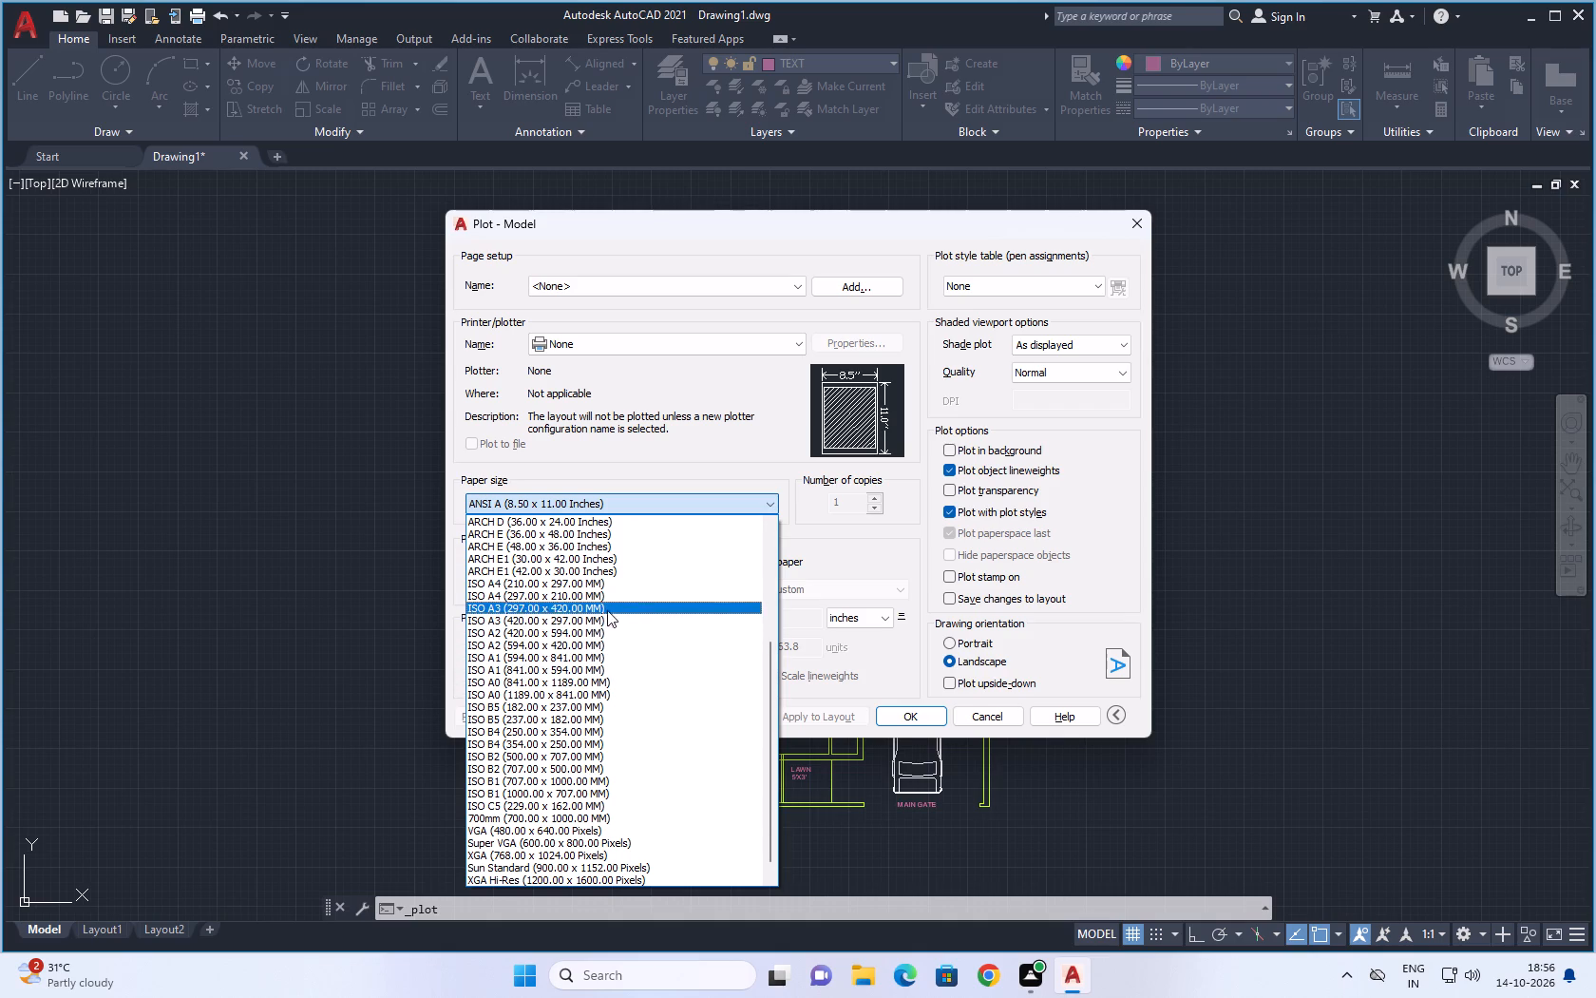
pyautogui.click(618, 585)
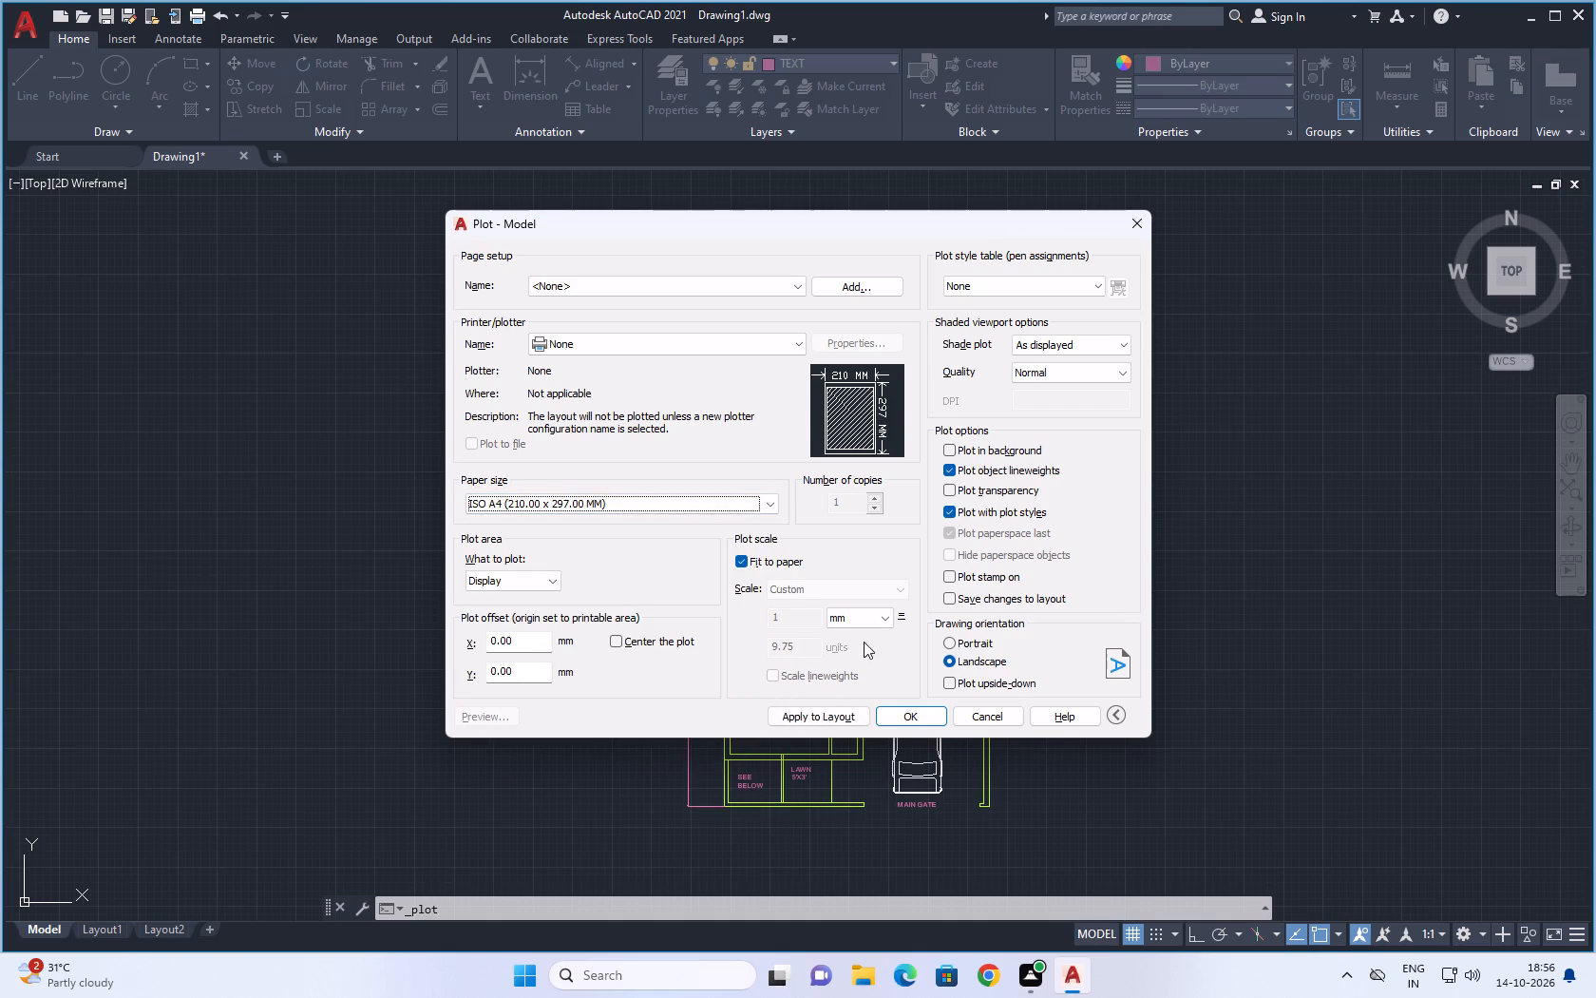
pyautogui.click(949, 642)
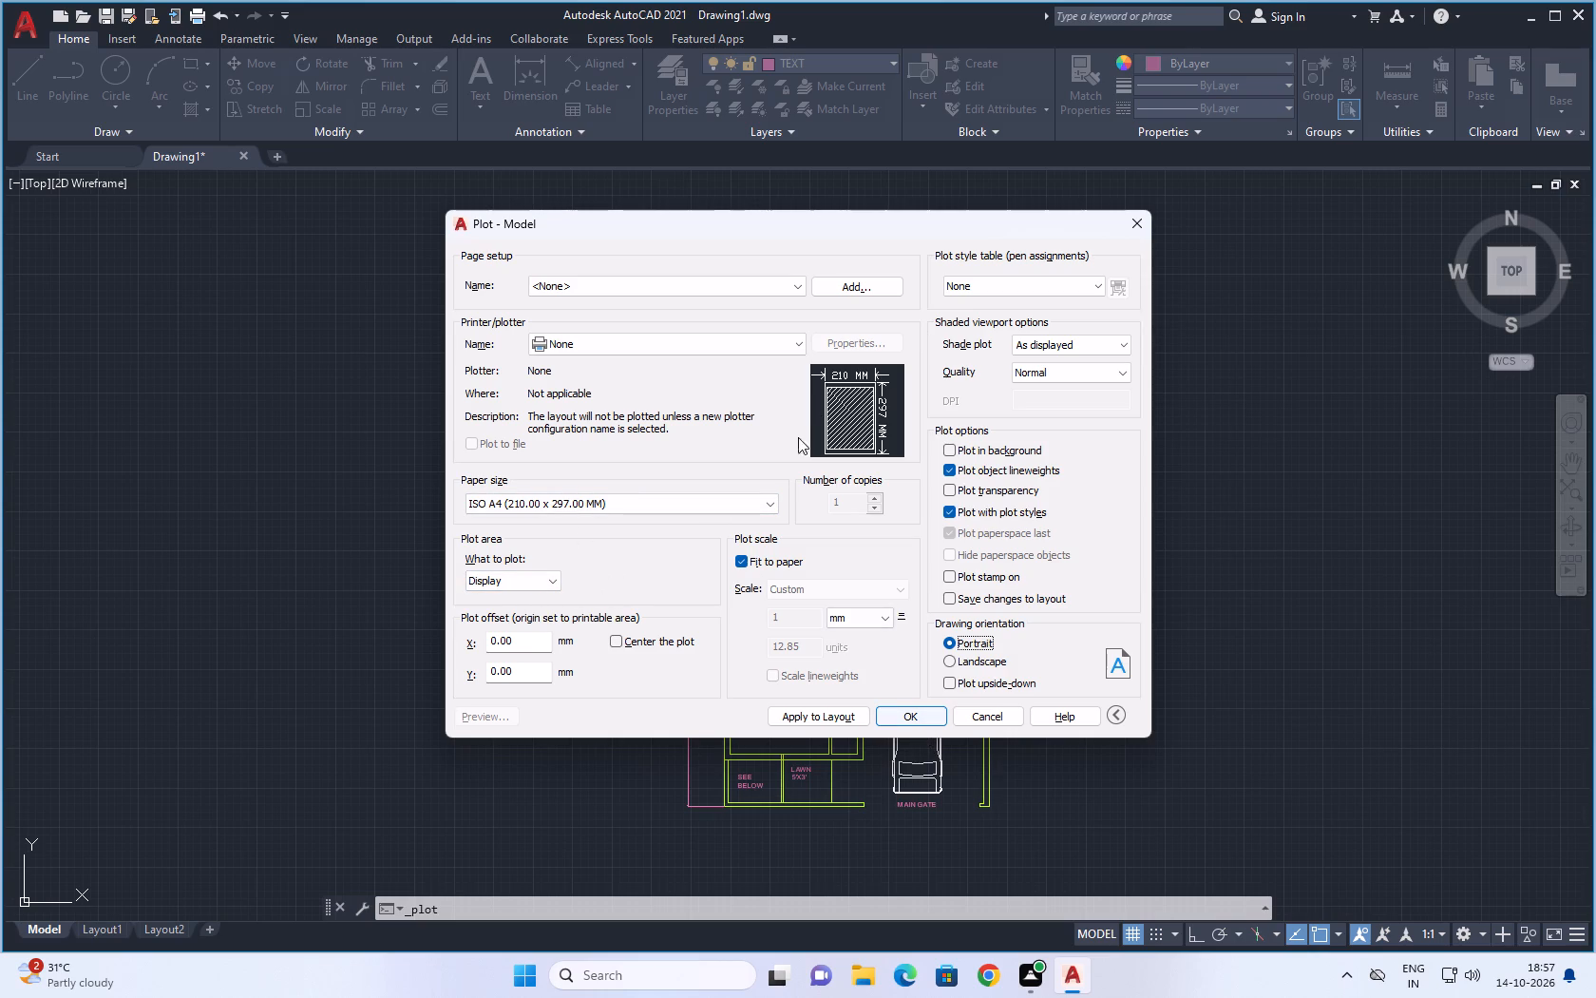
# Set the plotter to Microsoft Print to PDF and run the plot on A4 paper.
pyautogui.click(799, 344)
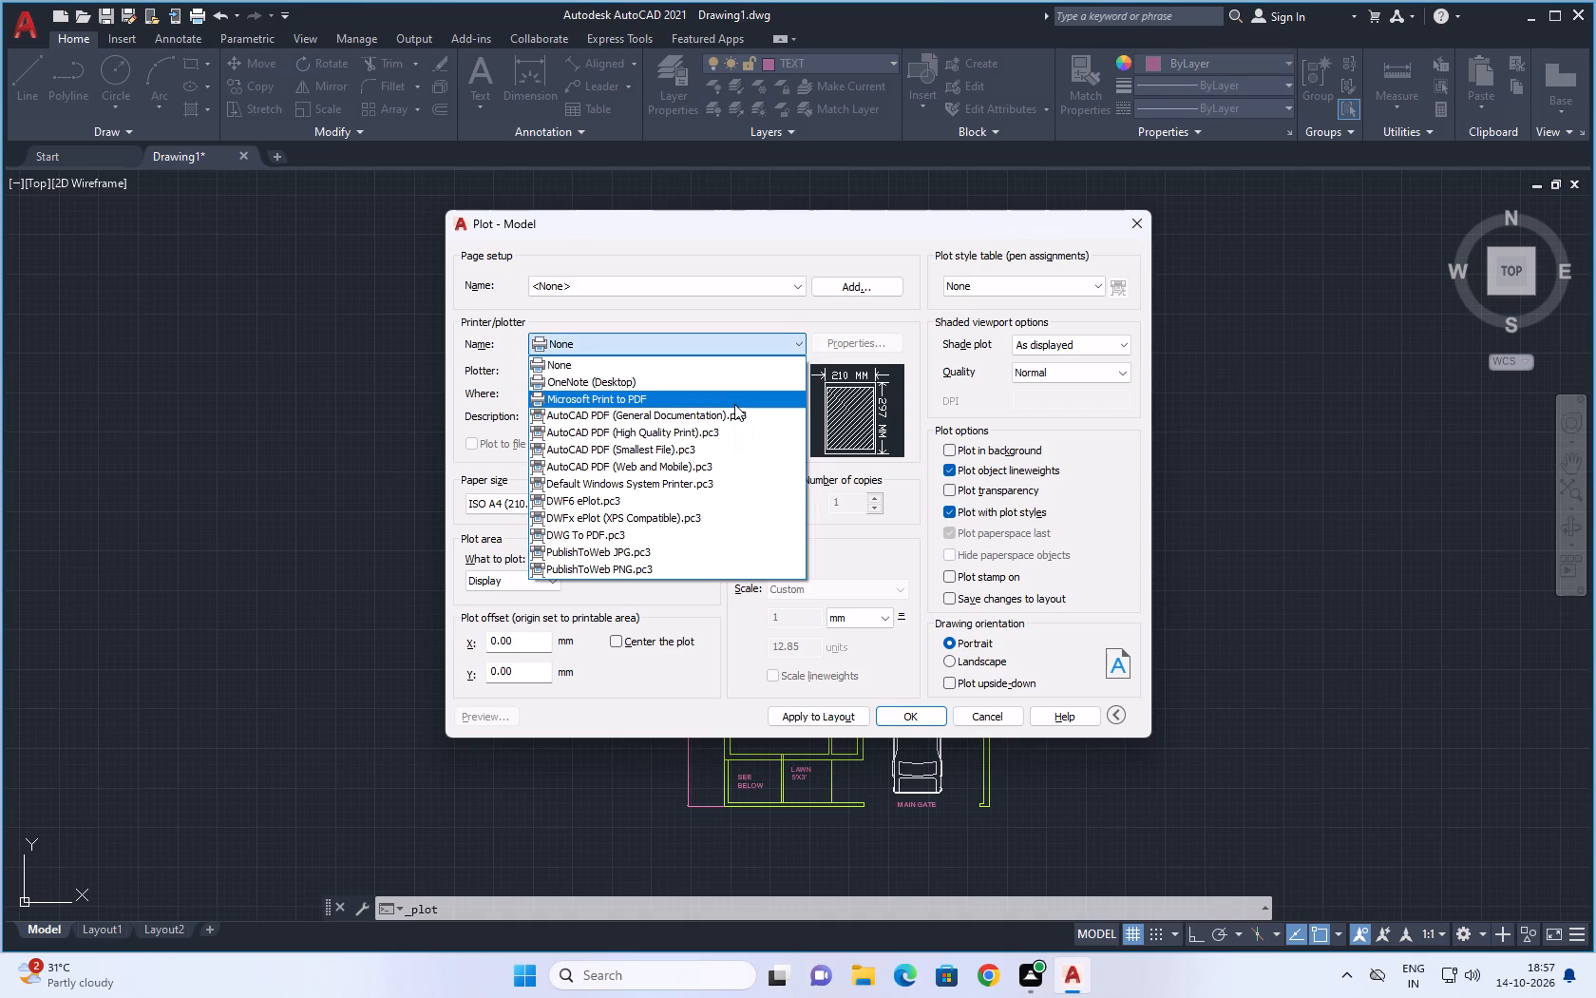
pyautogui.click(734, 404)
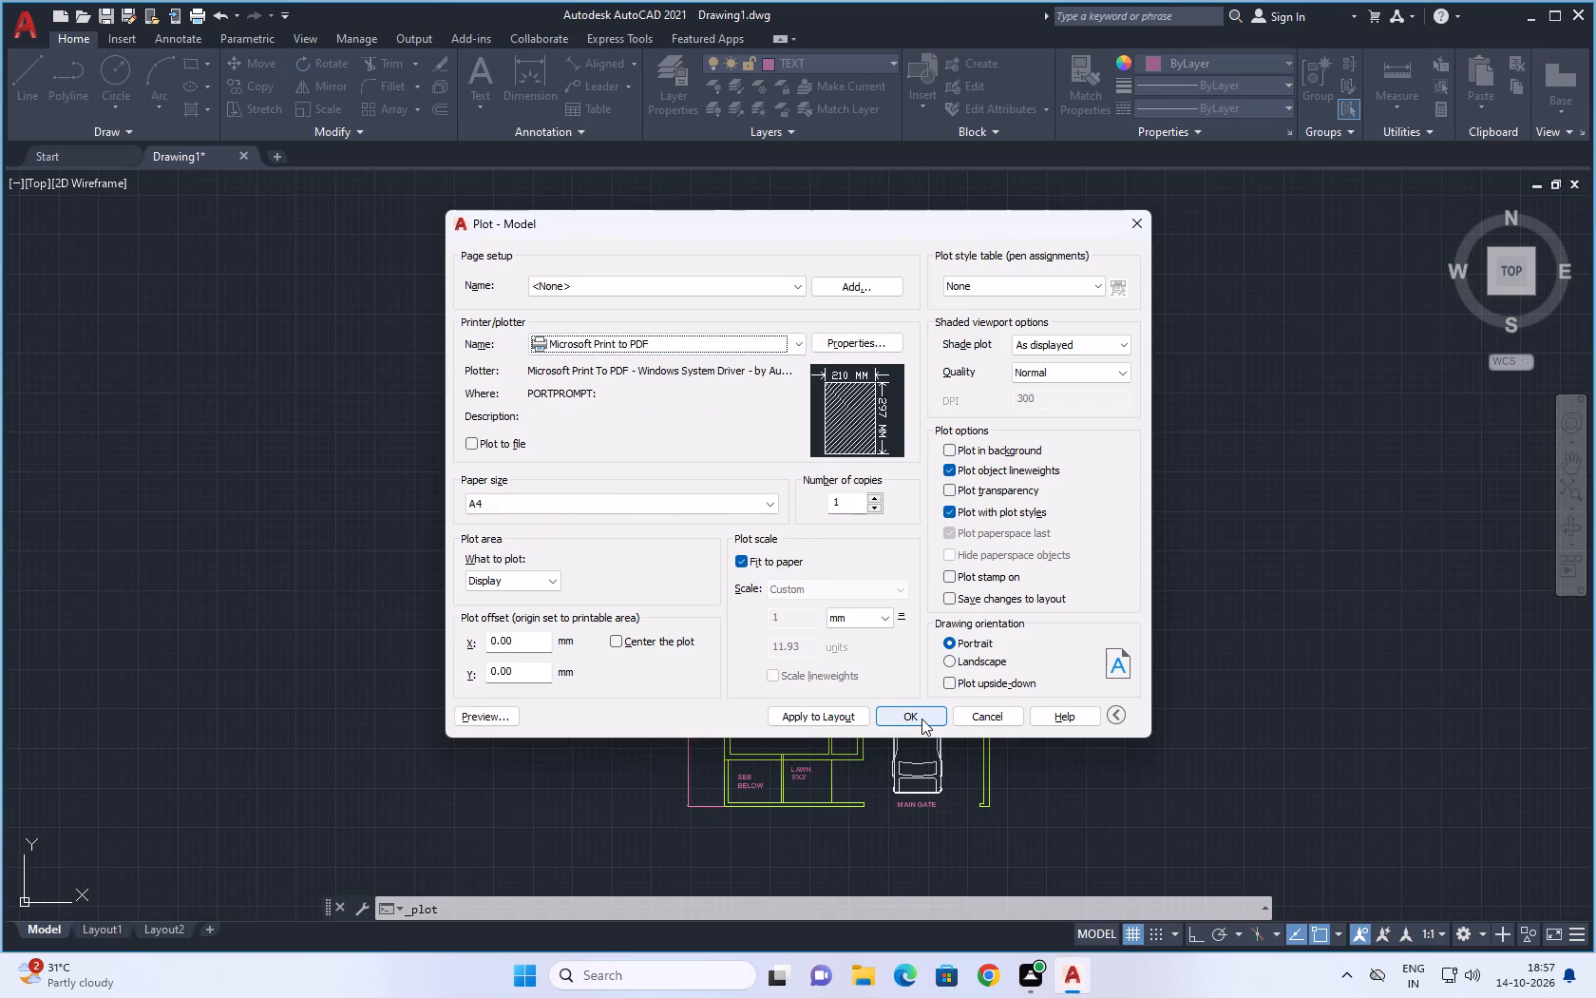
pyautogui.click(921, 716)
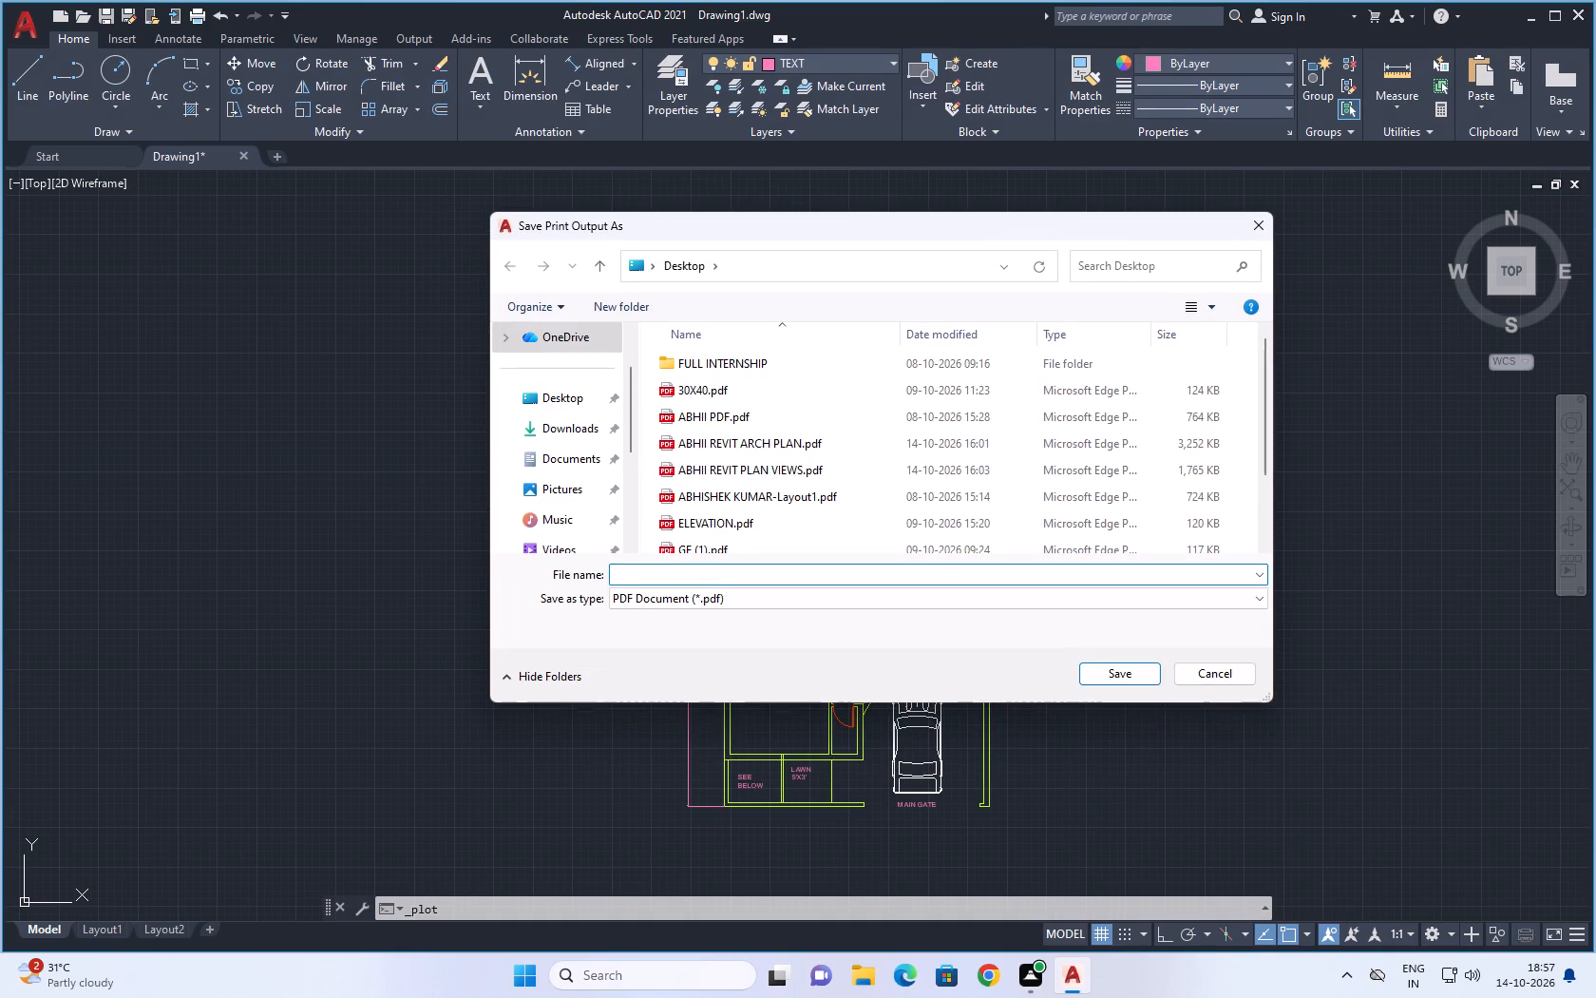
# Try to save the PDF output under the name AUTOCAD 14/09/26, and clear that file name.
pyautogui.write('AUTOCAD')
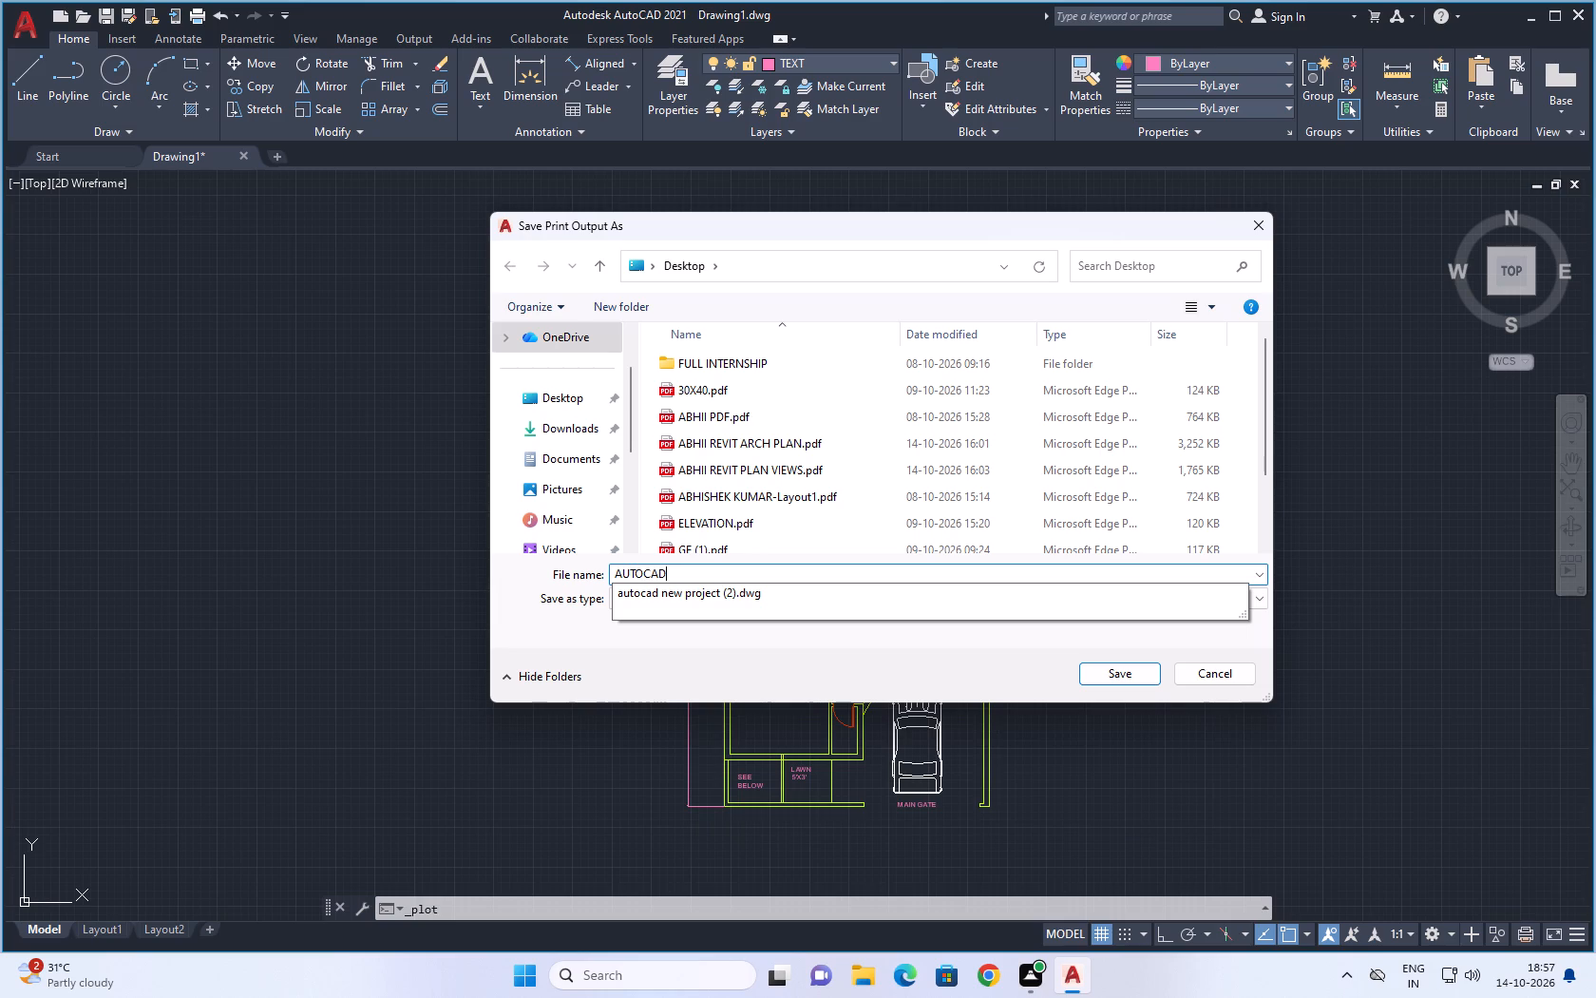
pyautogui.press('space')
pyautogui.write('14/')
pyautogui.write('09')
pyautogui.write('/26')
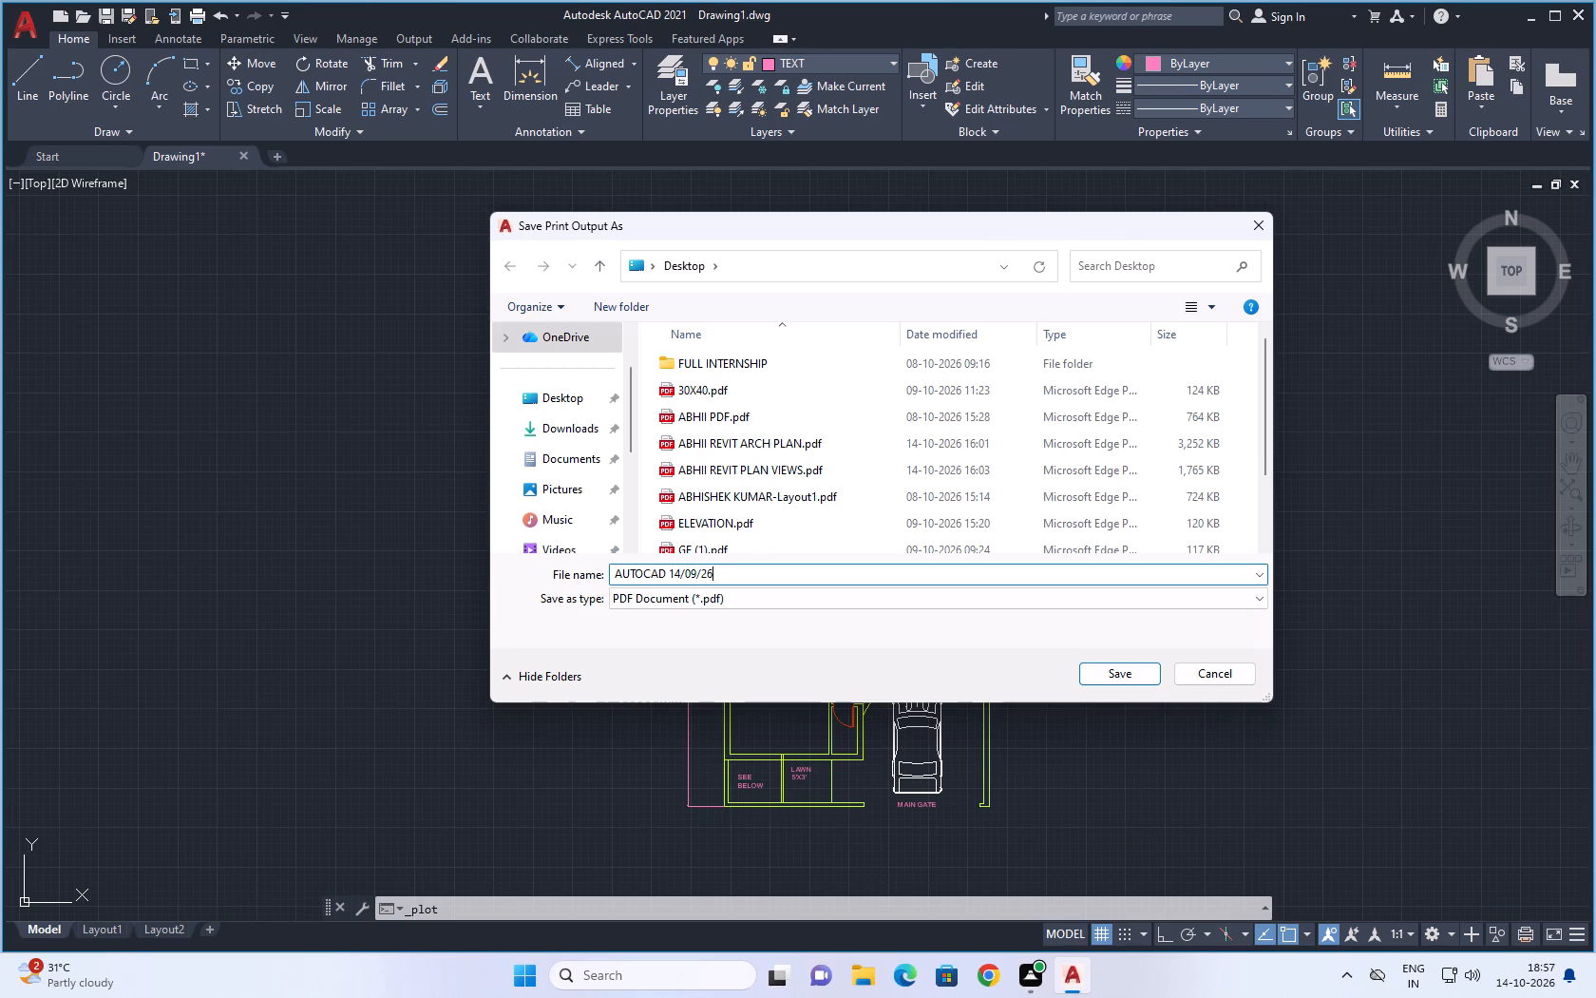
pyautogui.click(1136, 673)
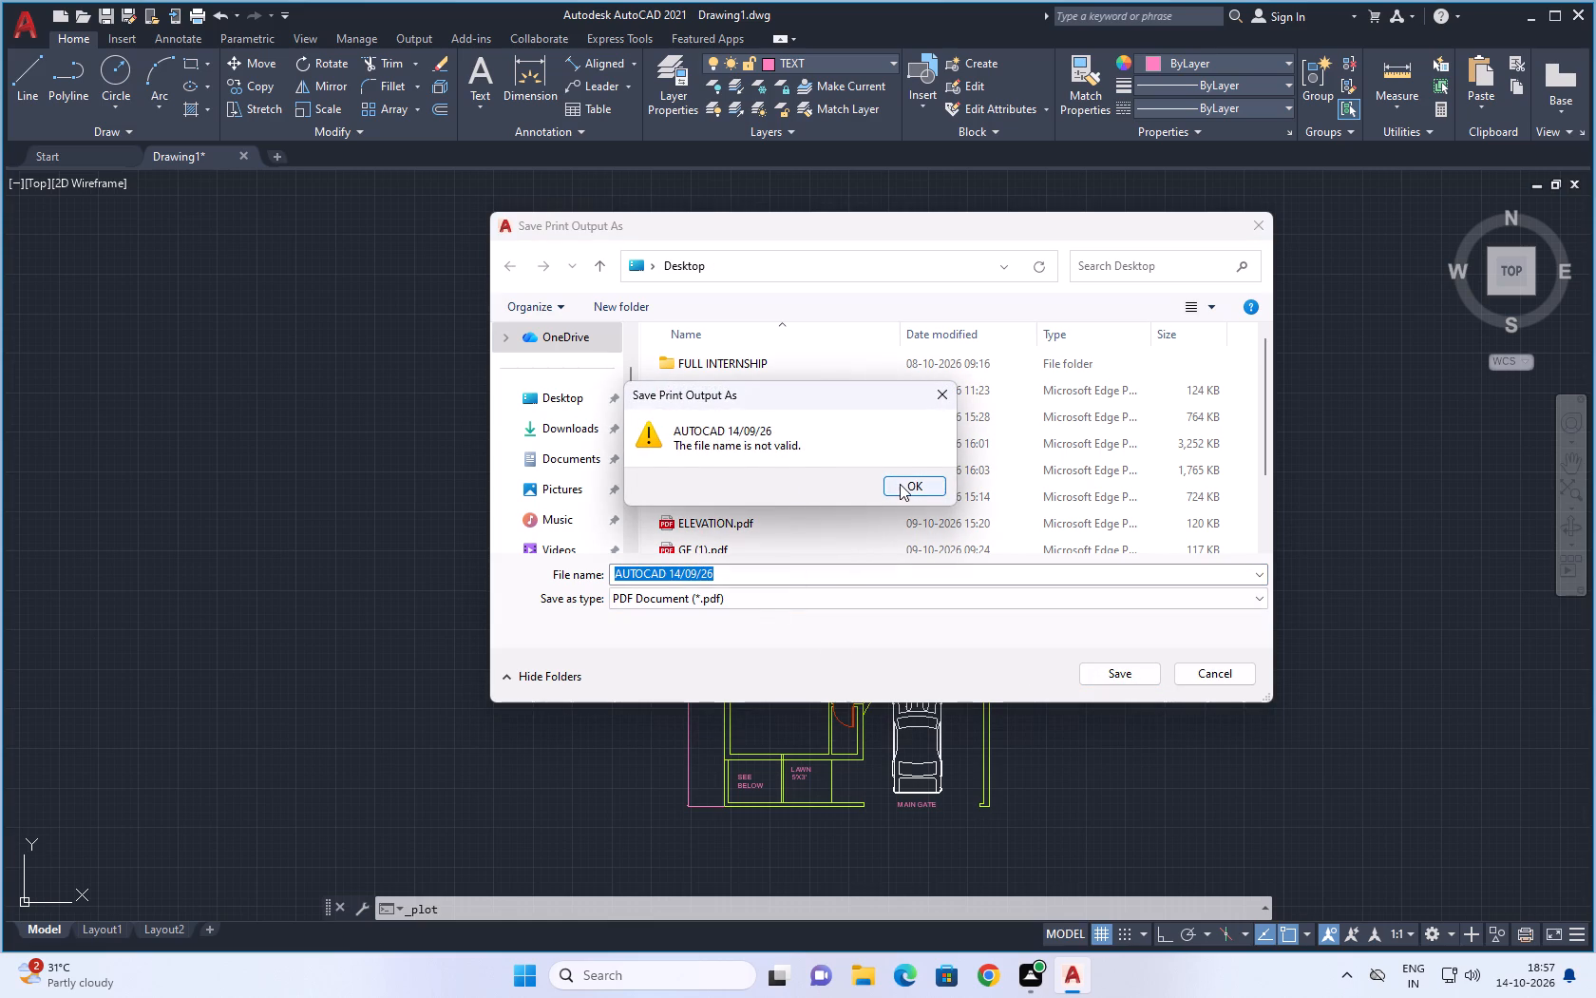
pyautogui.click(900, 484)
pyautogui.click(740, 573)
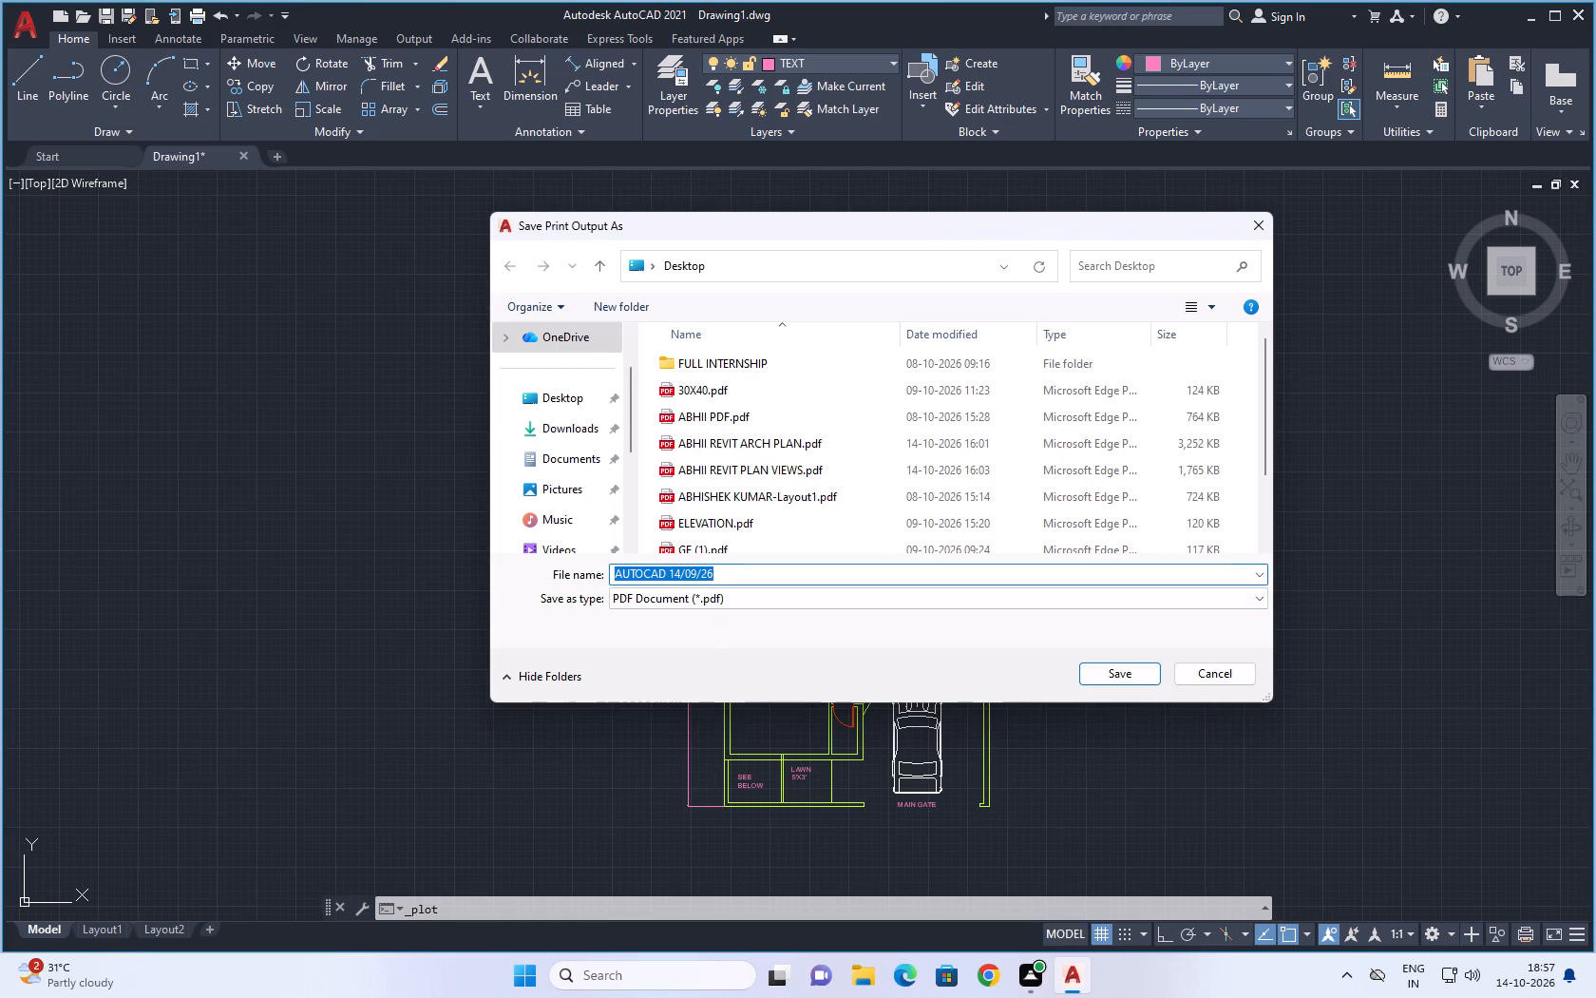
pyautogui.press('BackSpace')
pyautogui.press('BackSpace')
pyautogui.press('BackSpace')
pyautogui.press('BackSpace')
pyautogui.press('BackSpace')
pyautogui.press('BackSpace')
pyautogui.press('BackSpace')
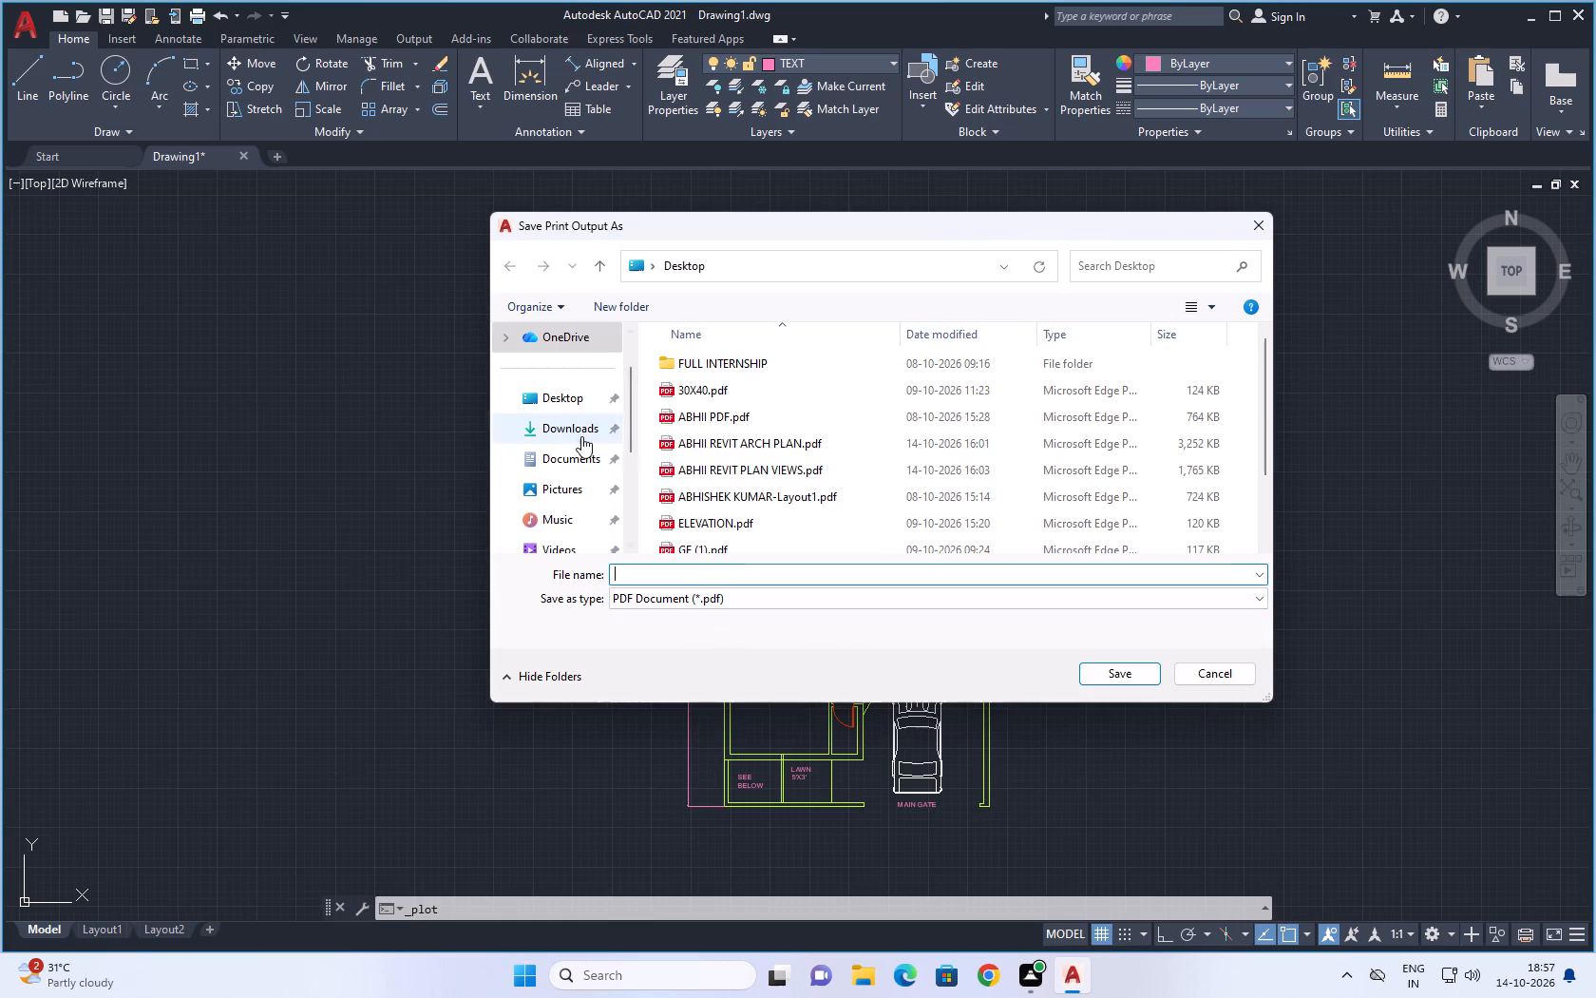
# Save the plotted floor plan to the Desktop as a PDF named 35'X65'.
pyautogui.click(572, 401)
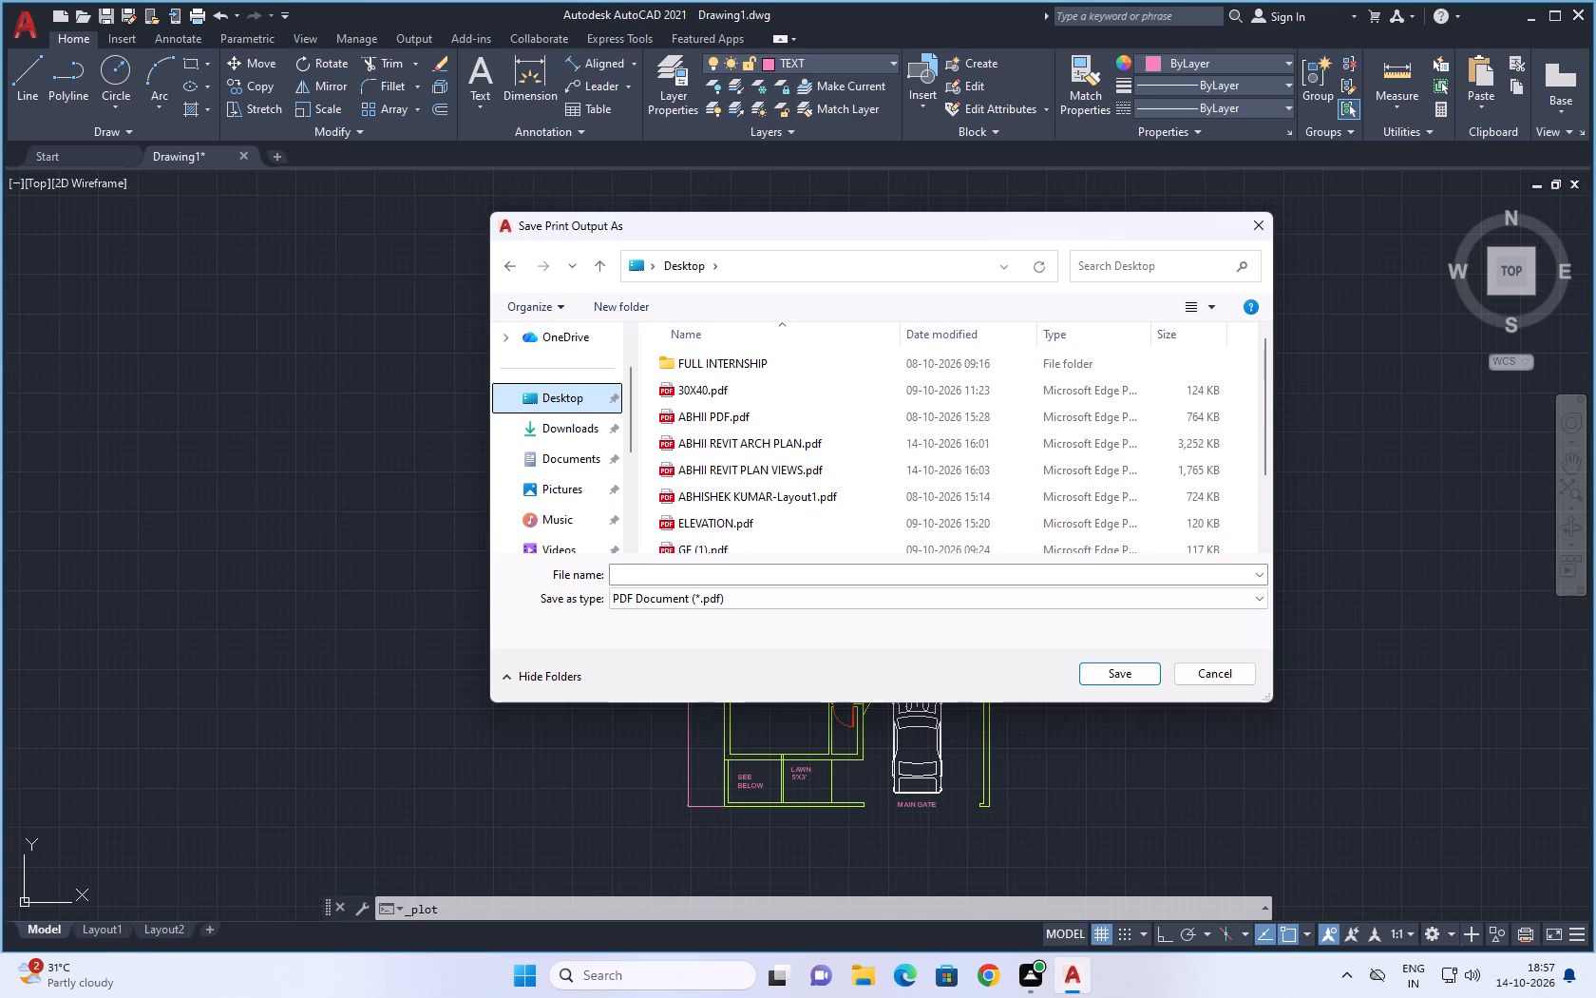
pyautogui.click(745, 580)
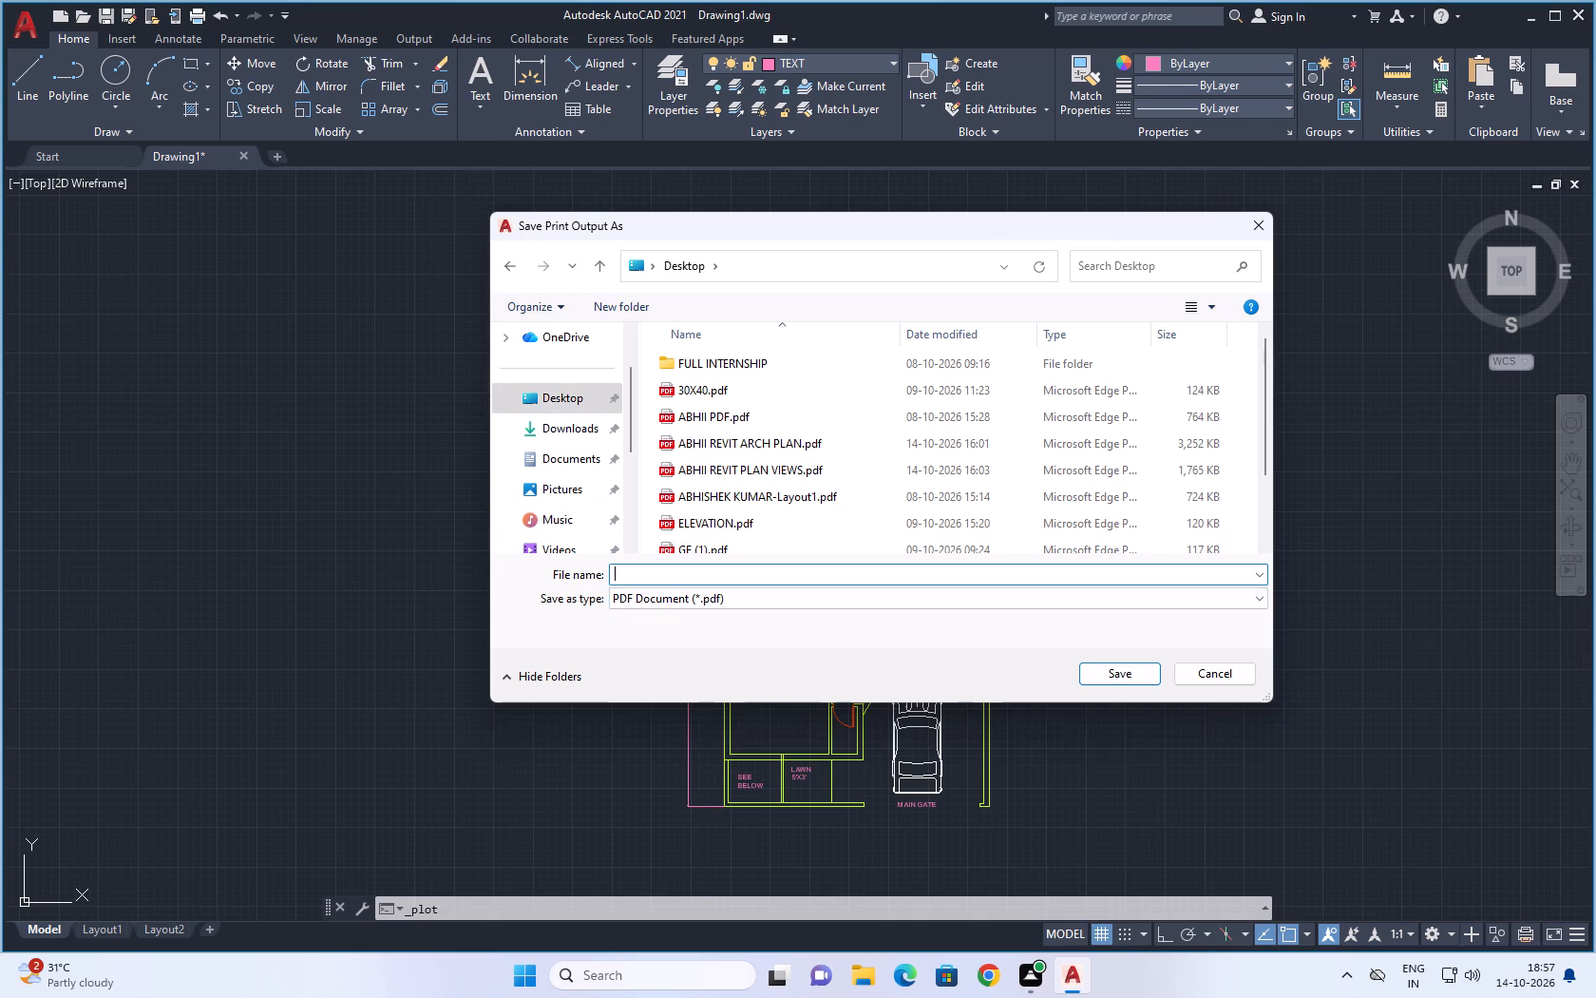
pyautogui.write('35')
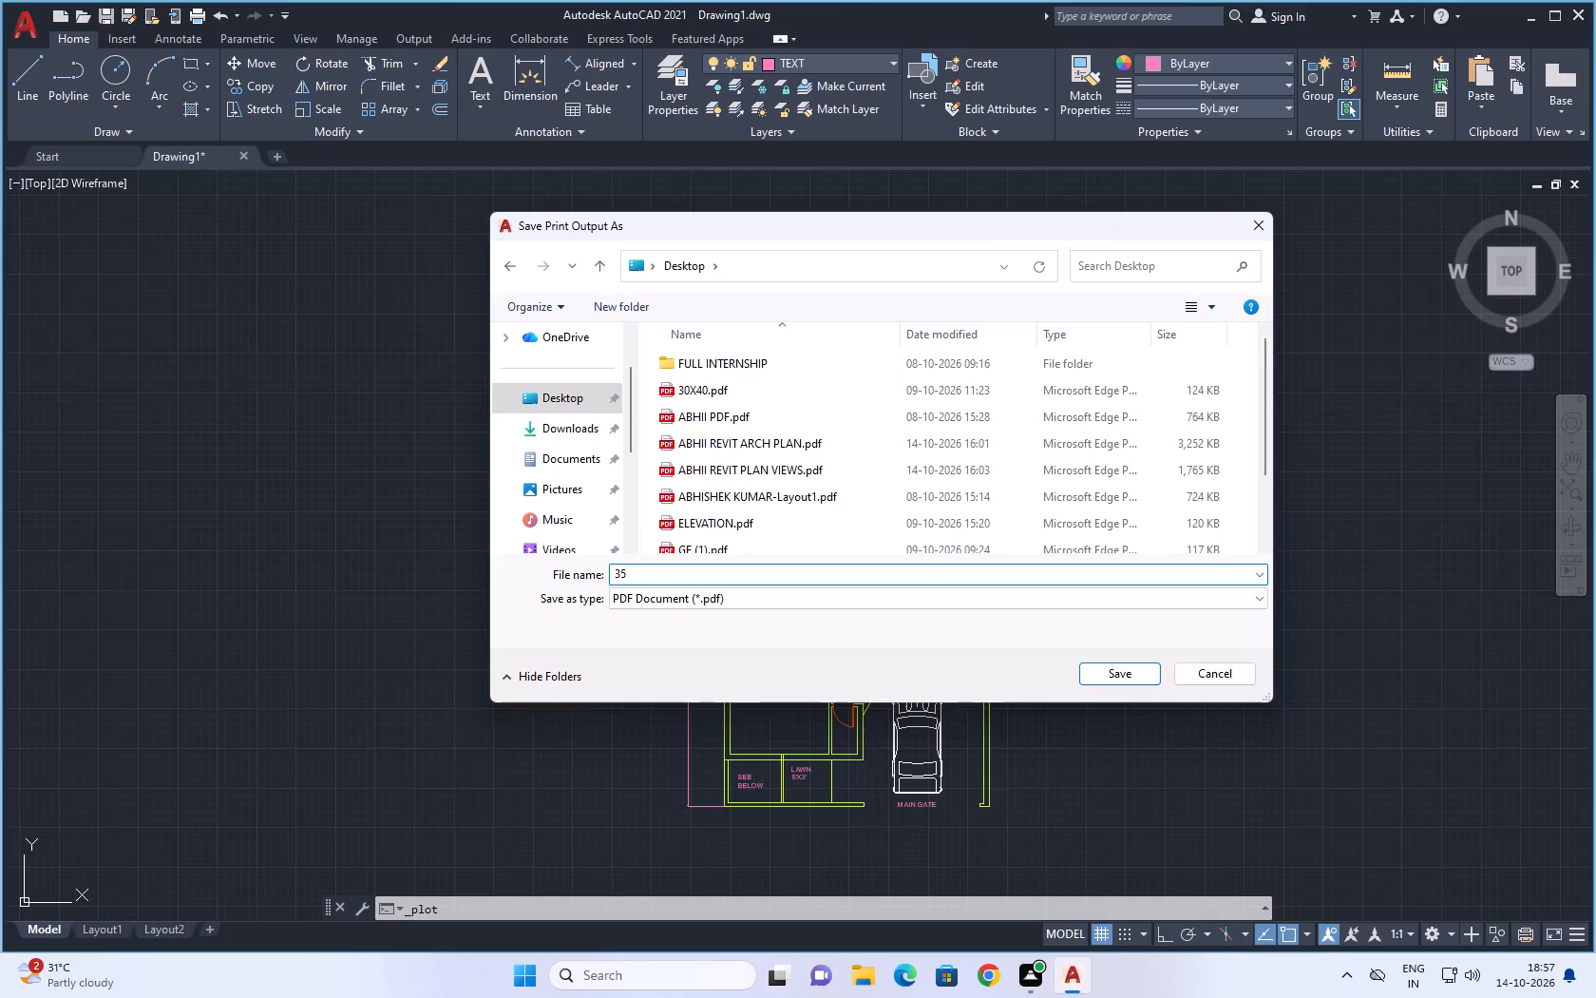
pyautogui.press("'")
pyautogui.write('65')
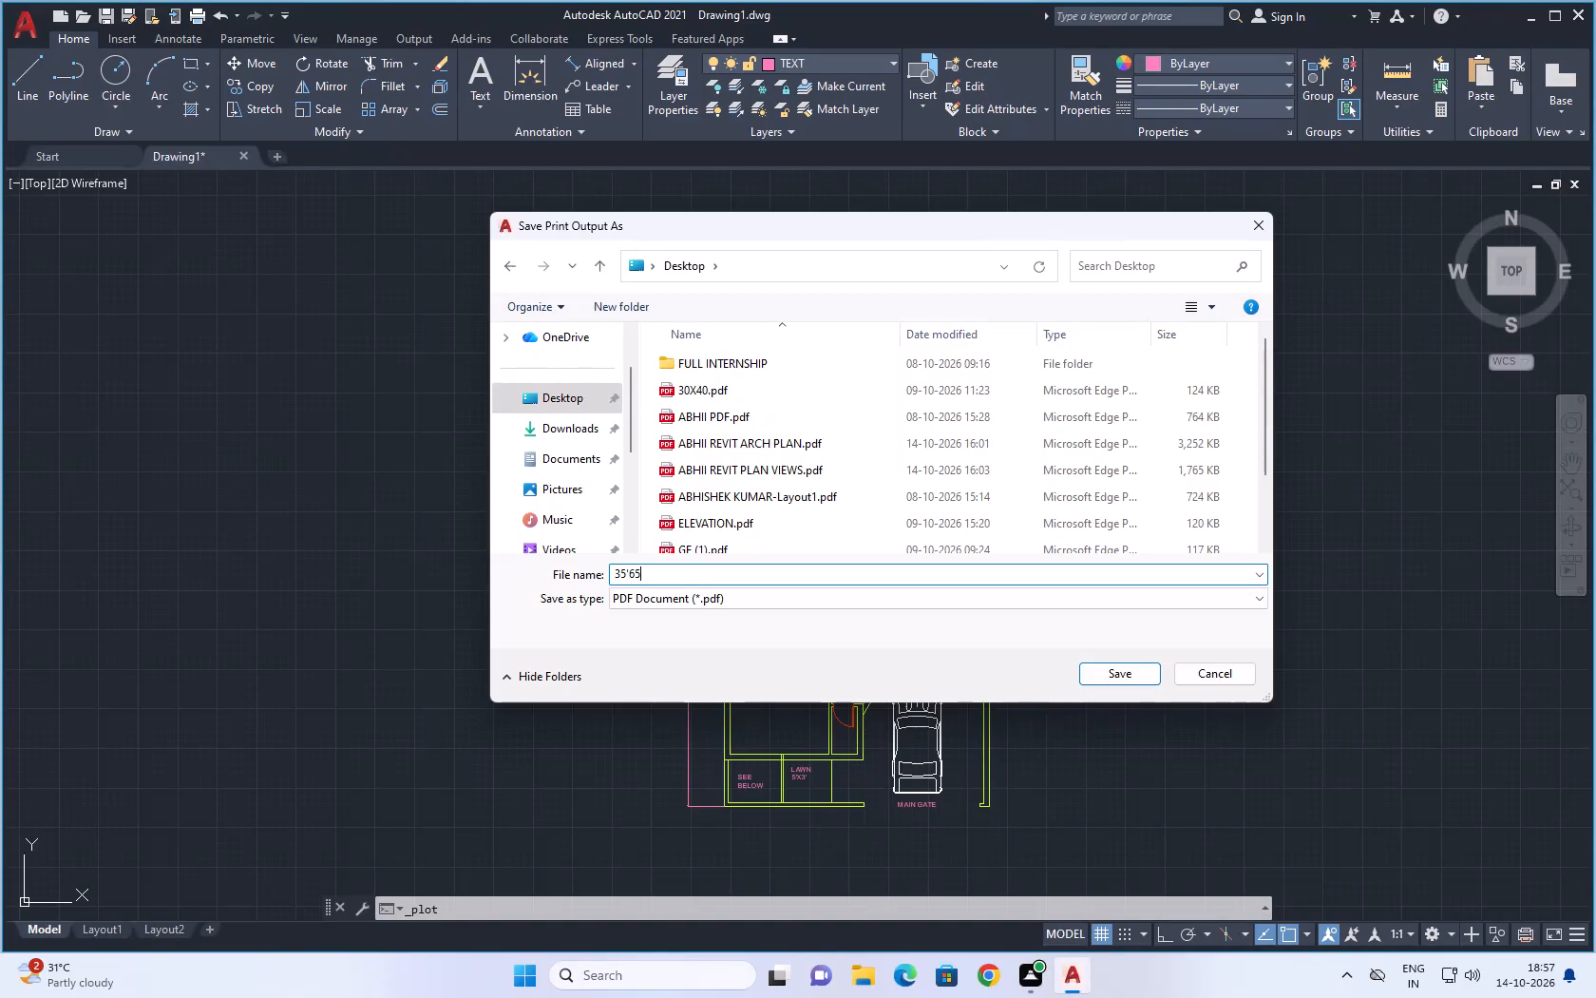
pyautogui.press("'")
pyautogui.press('BackSpace')
pyautogui.press('BackSpace')
pyautogui.press('BackSpace')
pyautogui.write("X65'")
pyautogui.click(1123, 678)
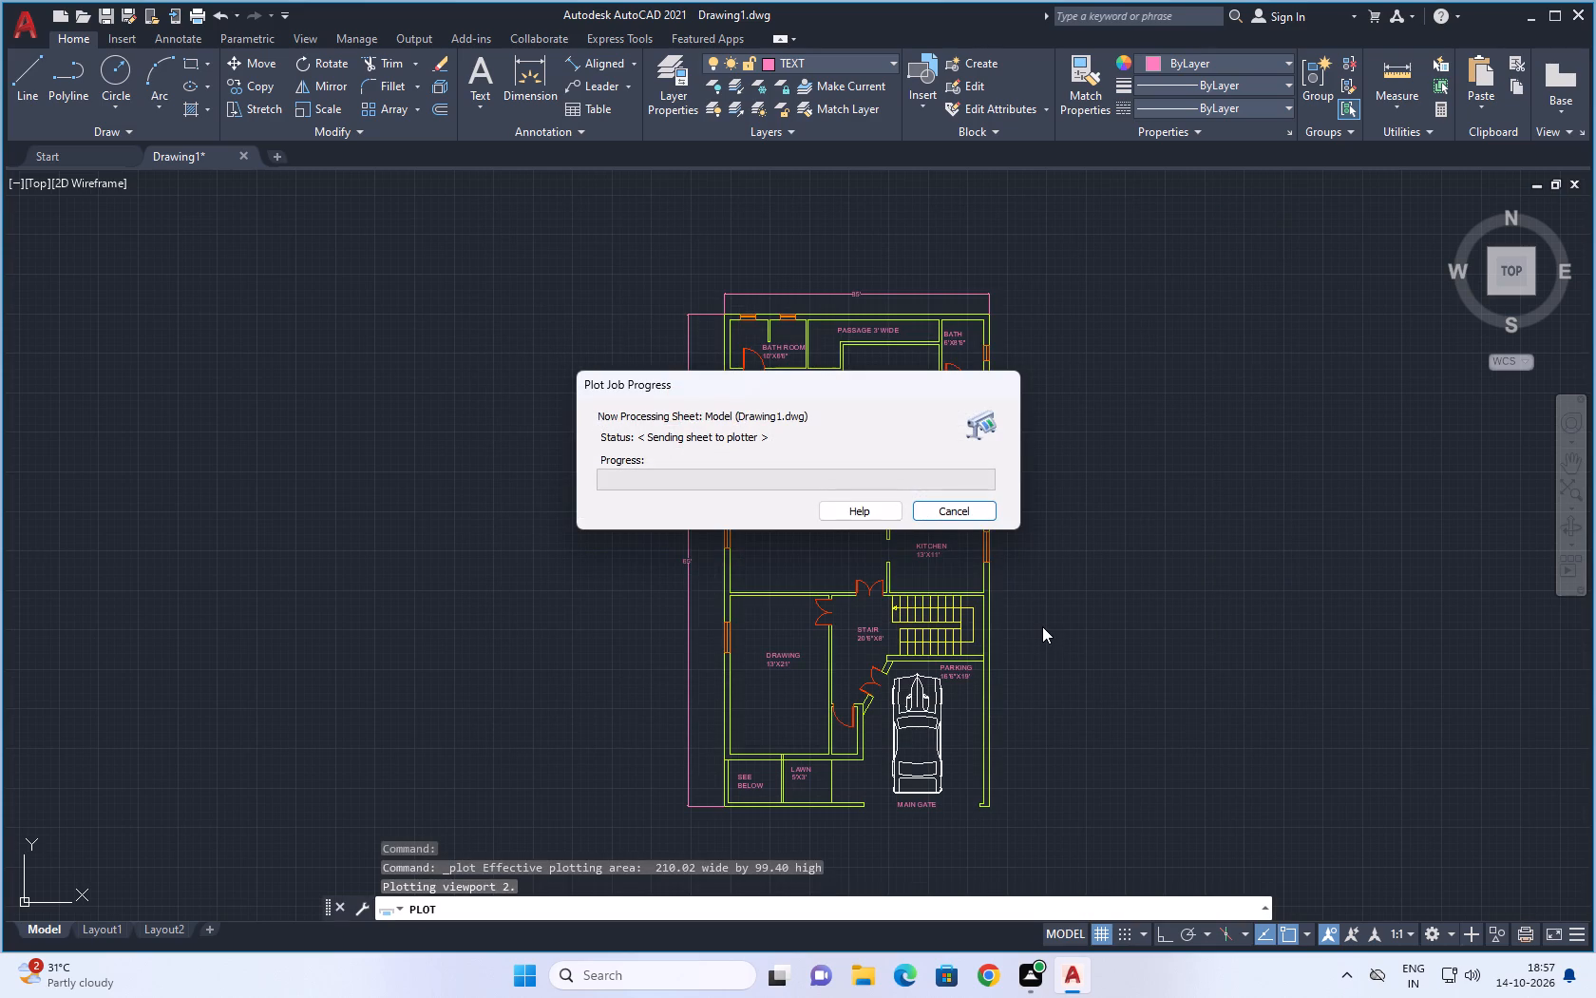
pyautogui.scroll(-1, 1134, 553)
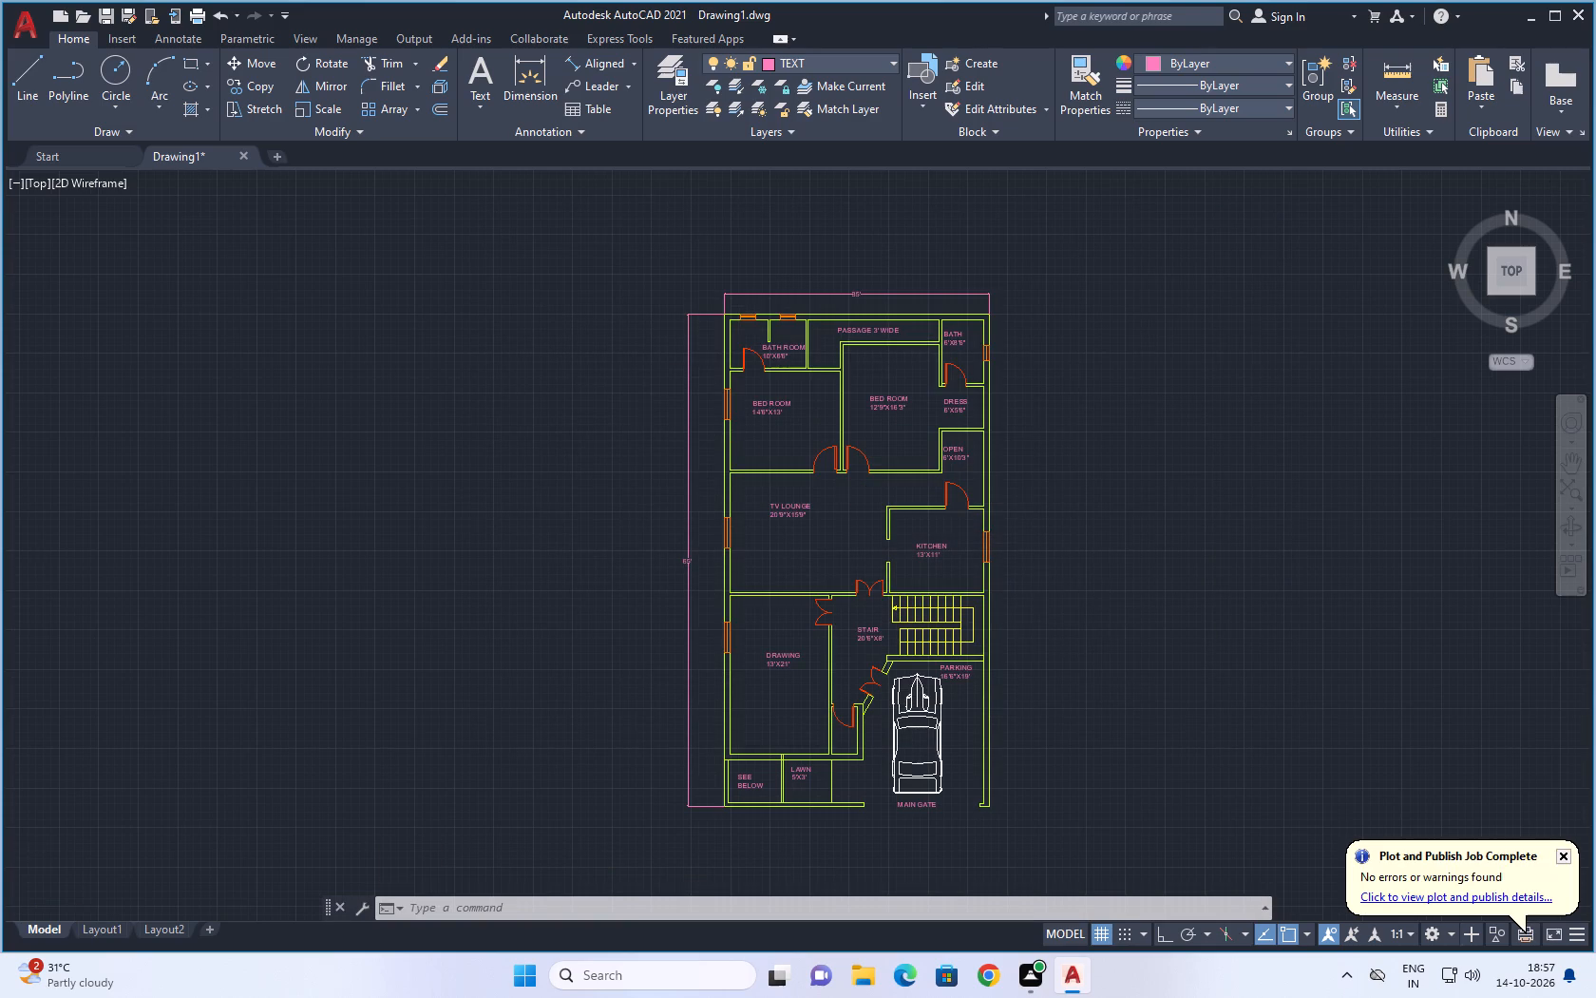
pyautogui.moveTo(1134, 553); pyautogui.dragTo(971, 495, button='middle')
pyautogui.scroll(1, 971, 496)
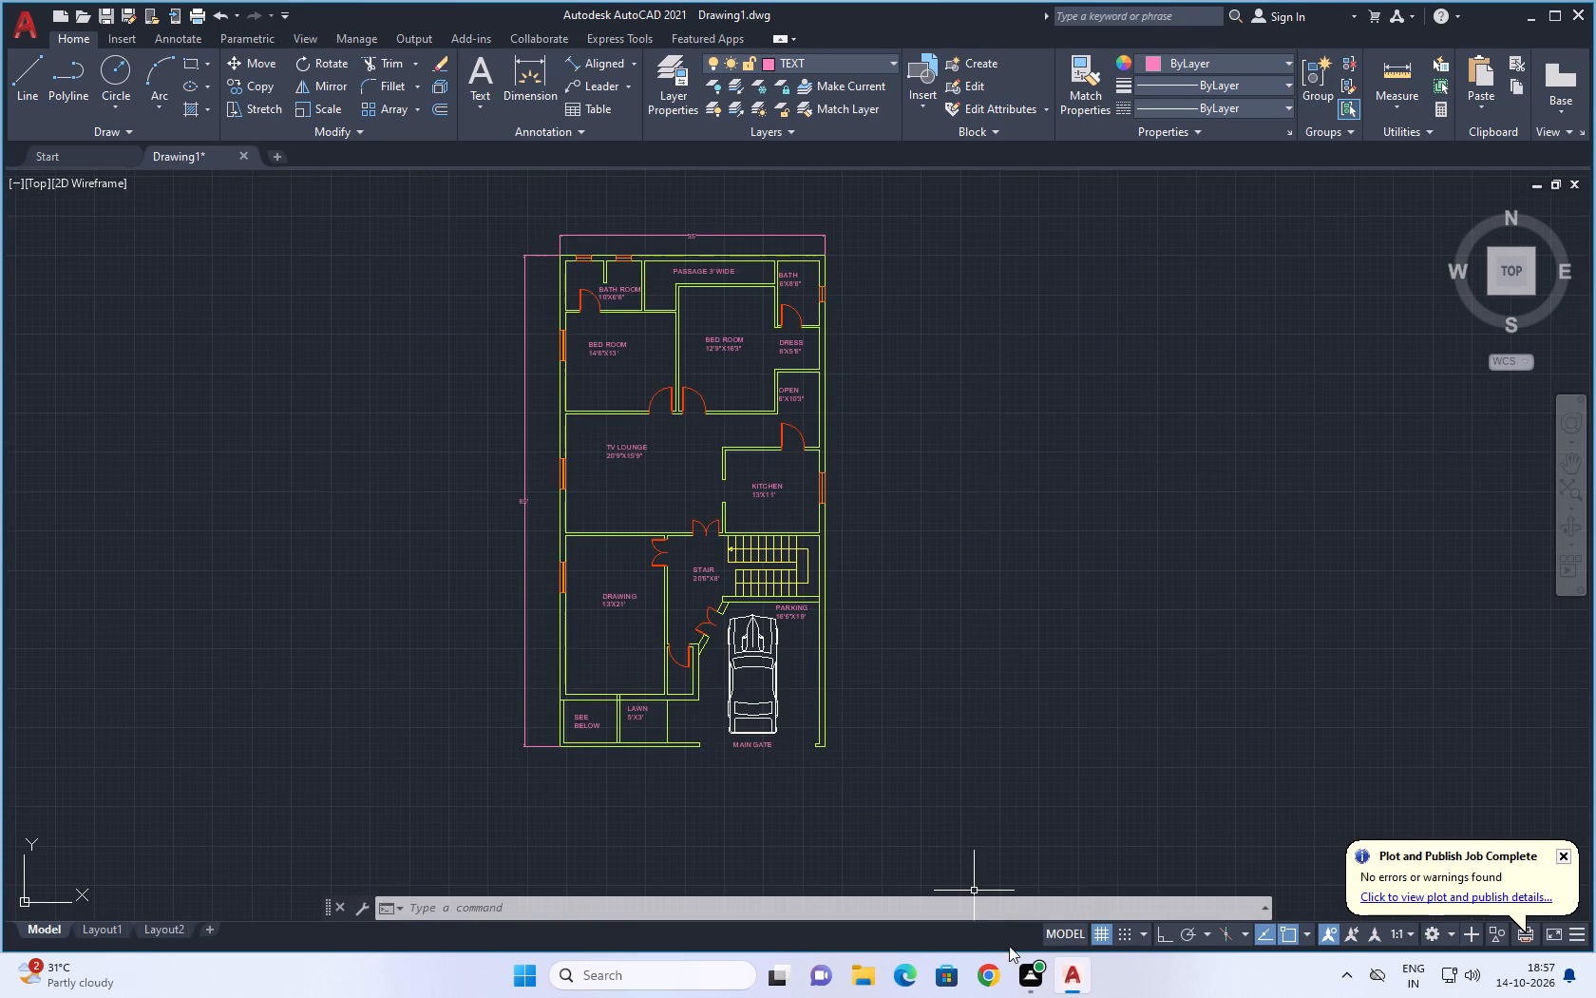